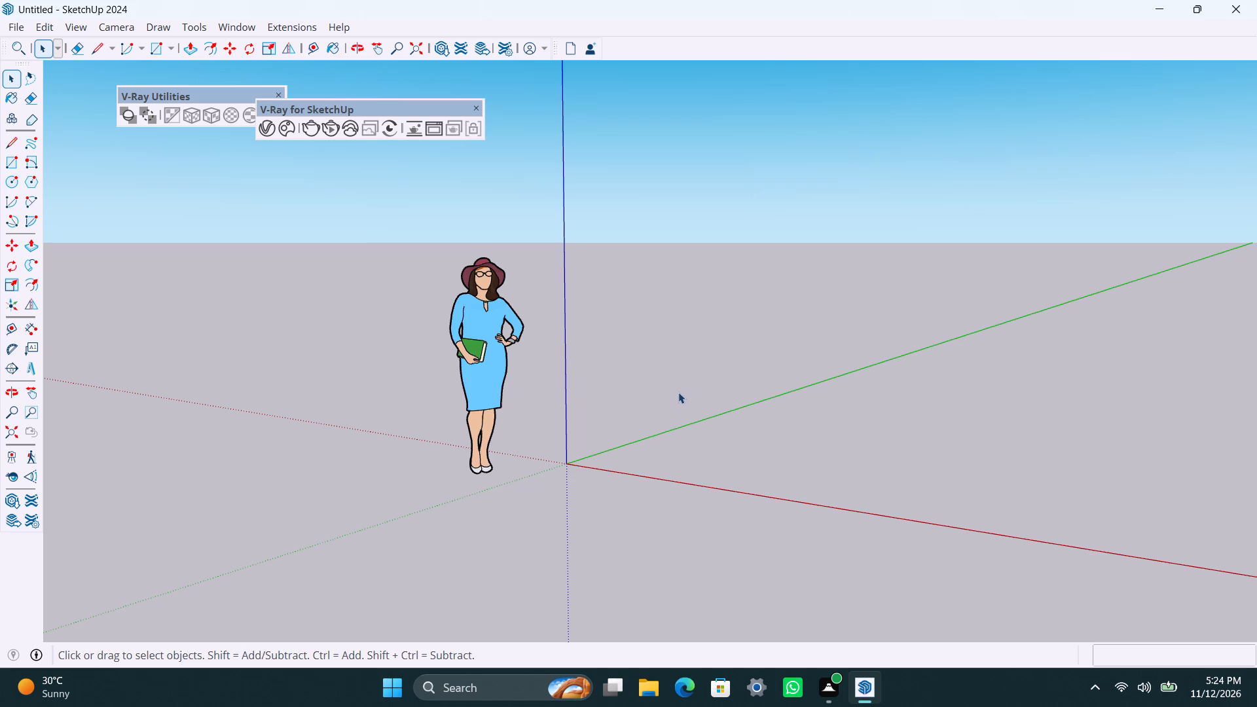
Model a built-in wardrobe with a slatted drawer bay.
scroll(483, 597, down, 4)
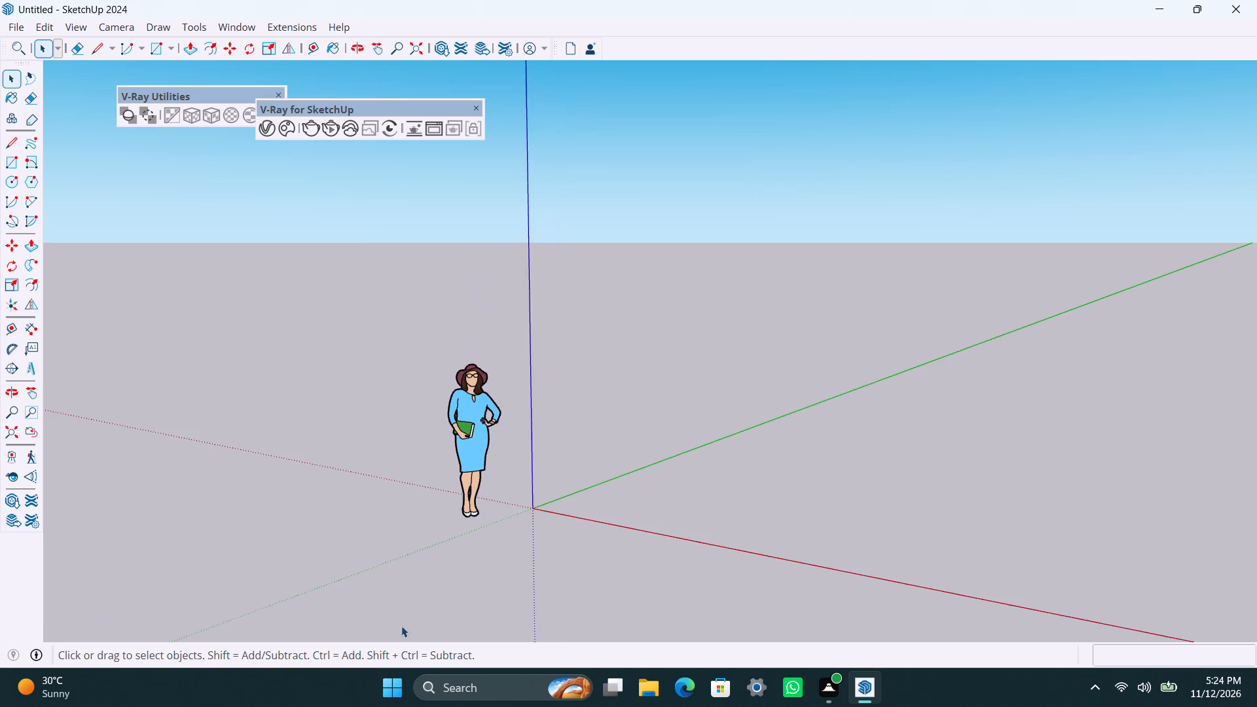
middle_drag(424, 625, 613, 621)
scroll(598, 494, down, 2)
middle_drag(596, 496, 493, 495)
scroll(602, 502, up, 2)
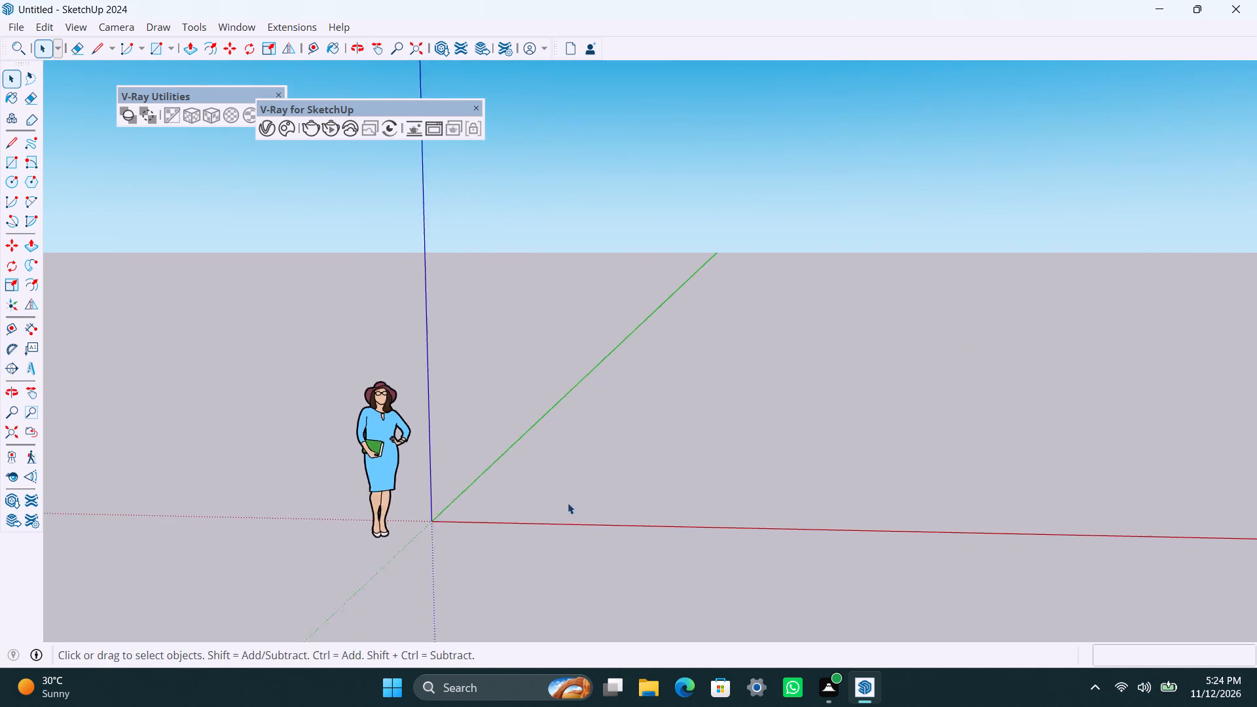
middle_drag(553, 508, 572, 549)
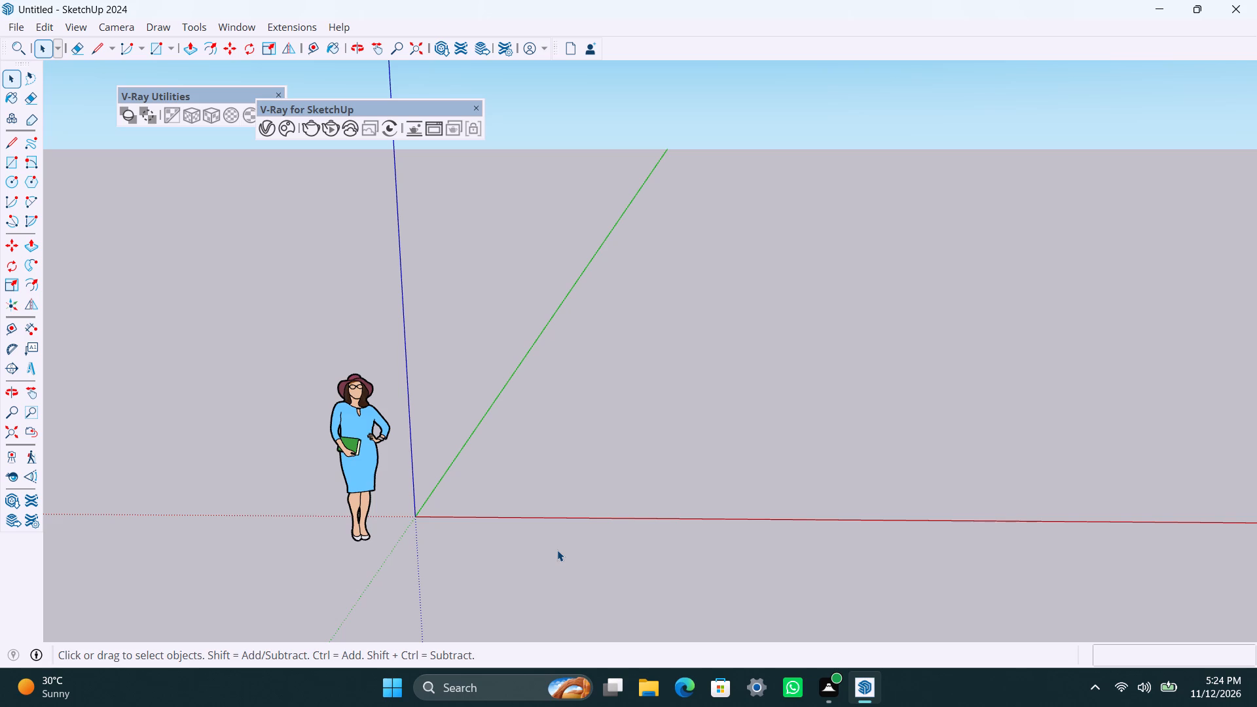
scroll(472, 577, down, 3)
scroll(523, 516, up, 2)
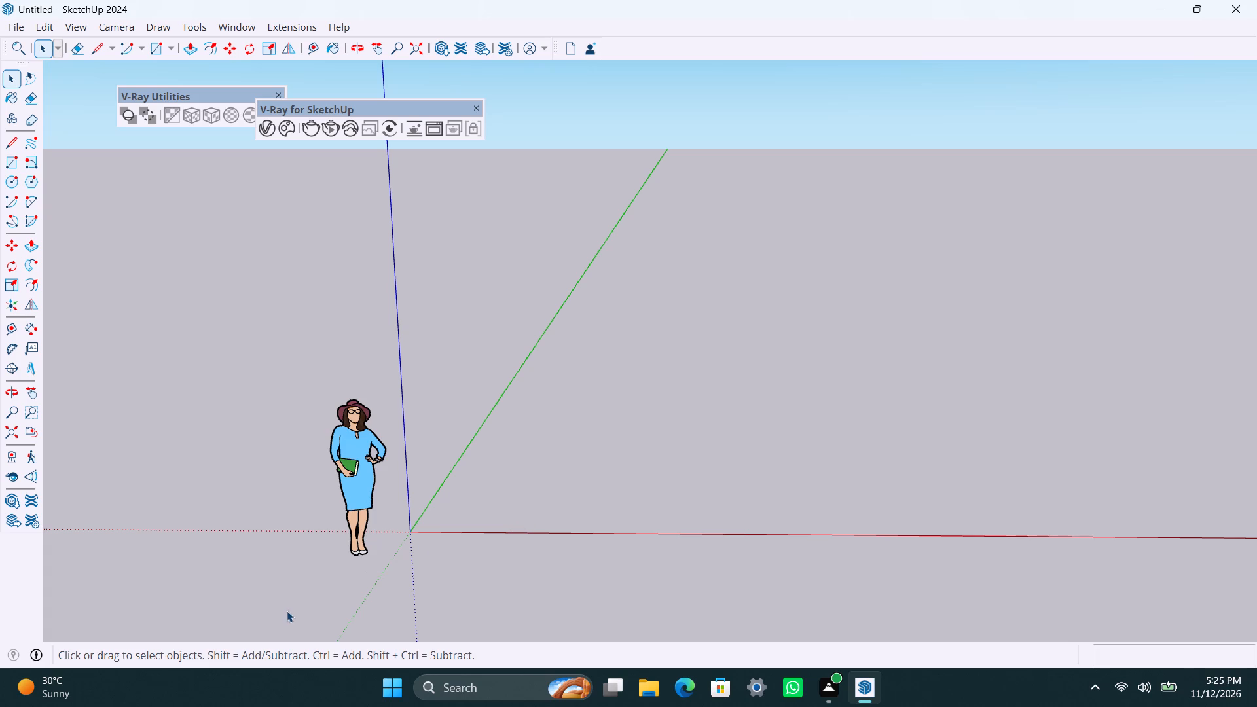
Draw a closed 15' by 10' rectangle on the ground with the Line tool, long sides parallel to the red axis.
scroll(501, 500, down, 1)
shift+middle_drag(498, 500, 367, 520)
scroll(536, 546, up, 2)
key(l)
click(360, 528)
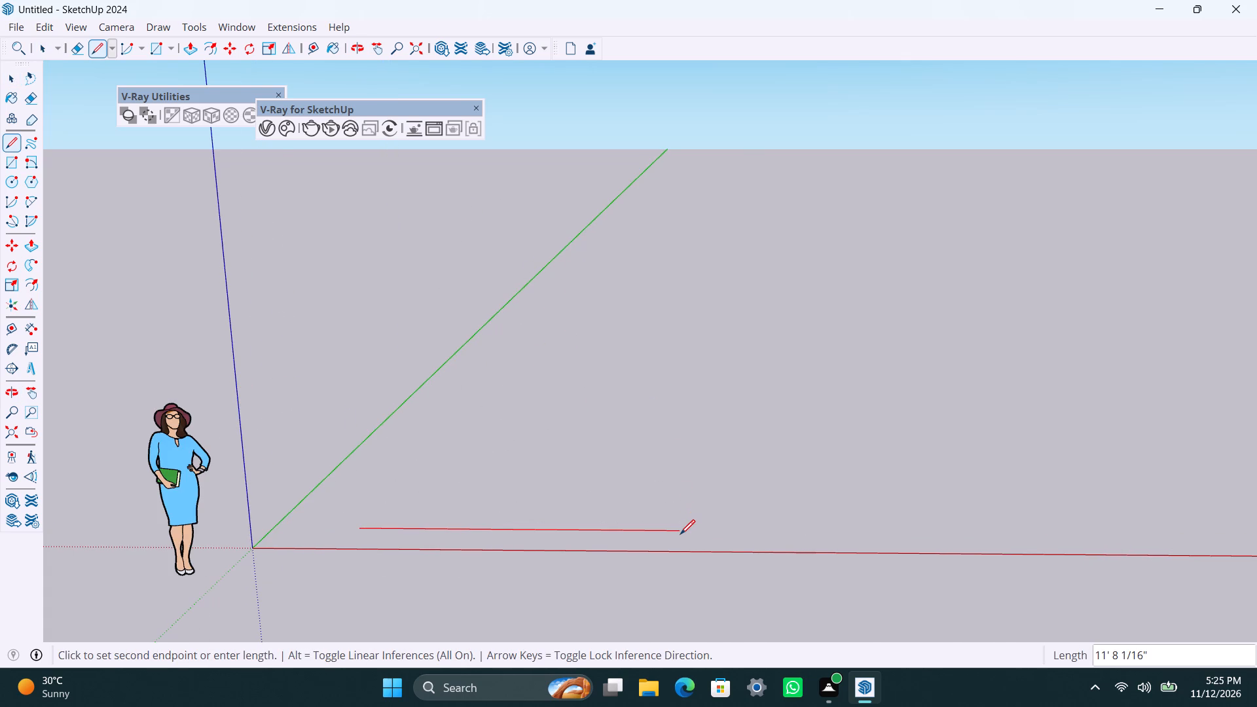
text(15')
key(Return)
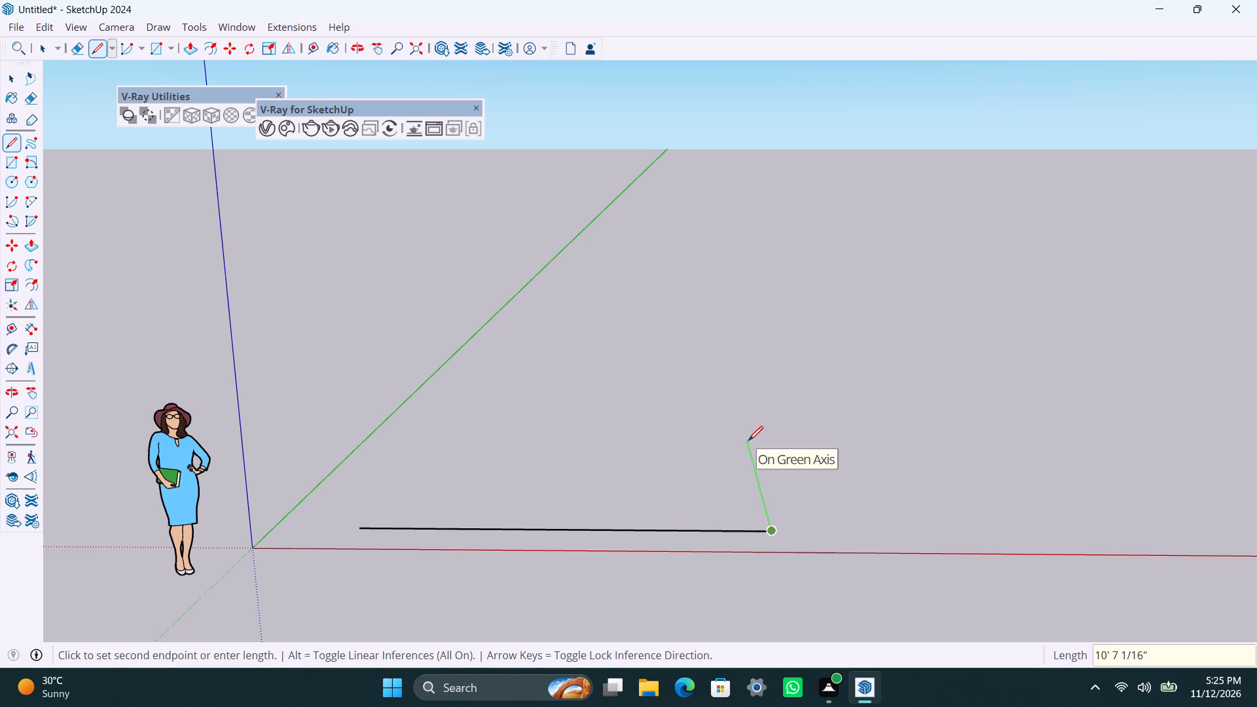
text(10')
key(Return)
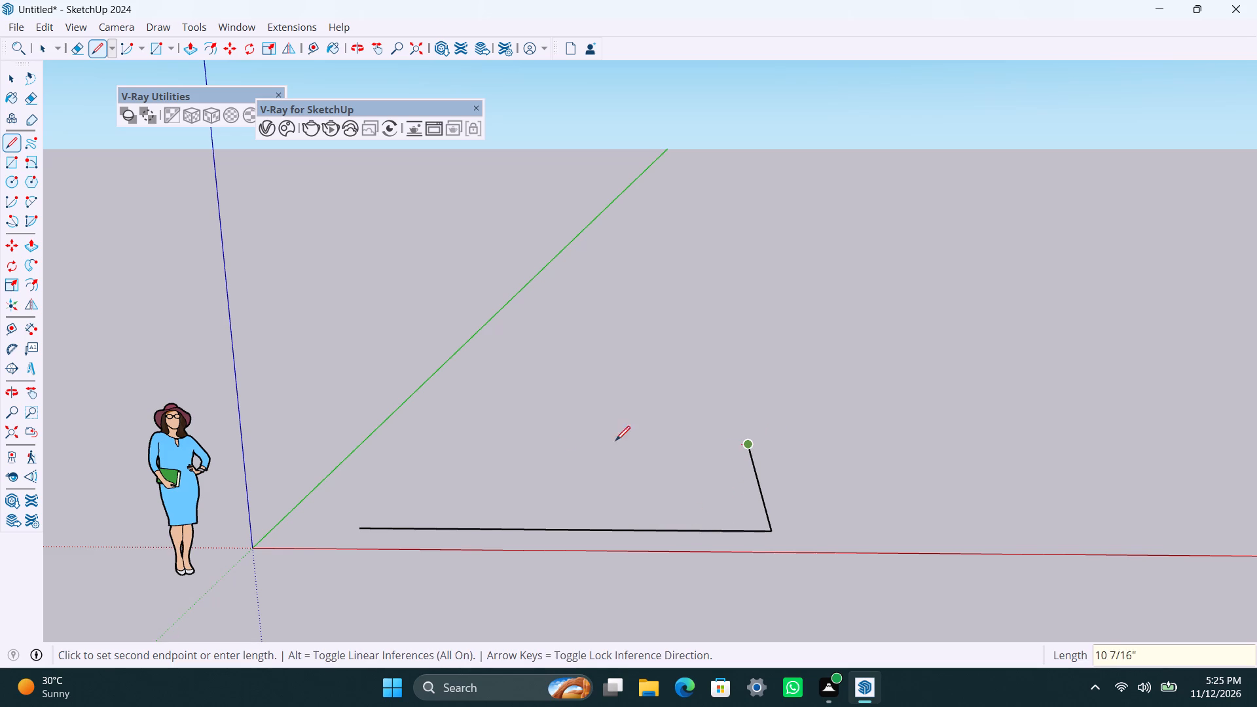
key(1)
text(5')
key(Return)
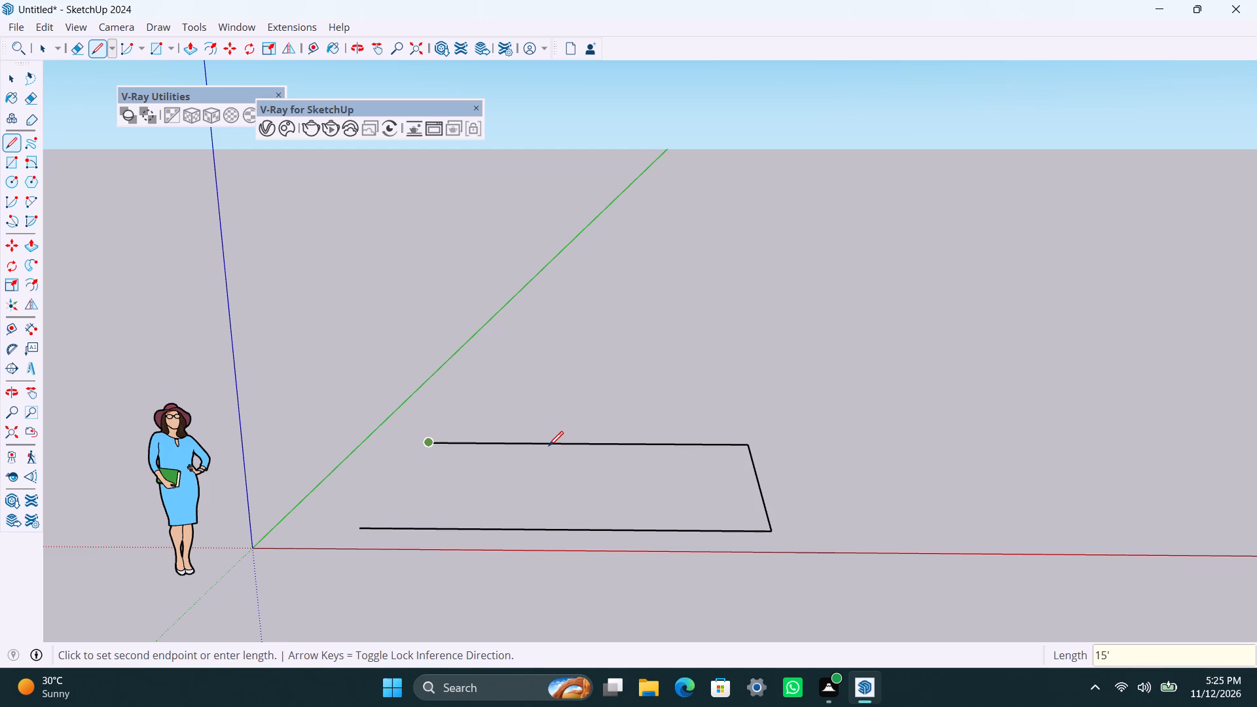
click(362, 526)
Make the rectangular face and its edges a group.
key(space)
double_click(406, 520)
right_click(406, 520)
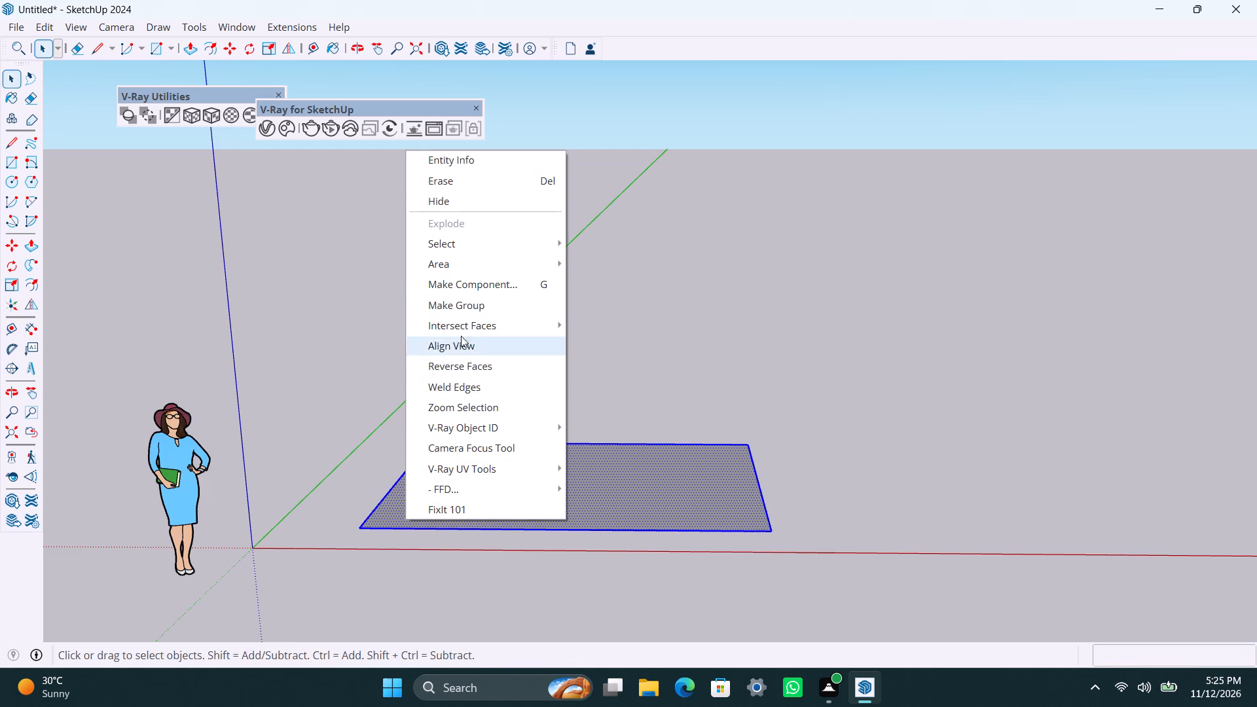
click(461, 304)
Inside the floor group, offset the rectangle's outline 4.5" inward to mark the wall thickness.
scroll(440, 359, down, 4)
middle_drag(485, 336, 428, 596)
scroll(472, 411, up, 3)
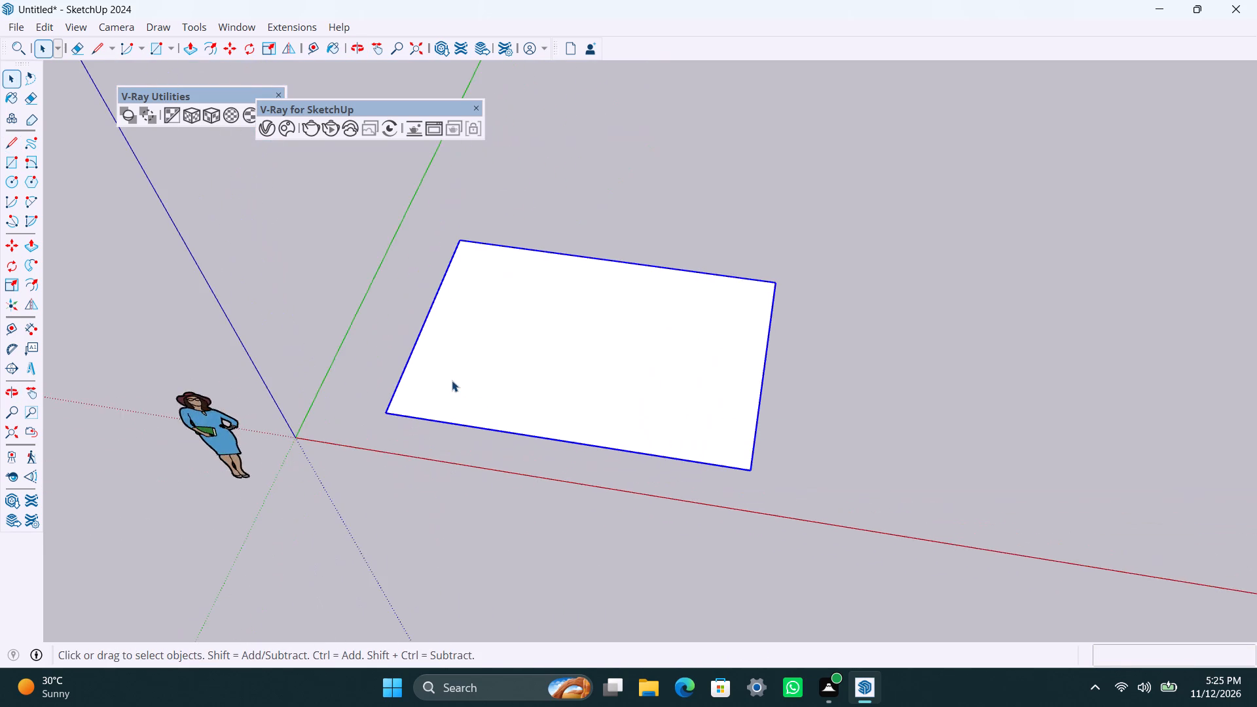
double_click(450, 380)
click(446, 382)
key(f)
click(407, 384)
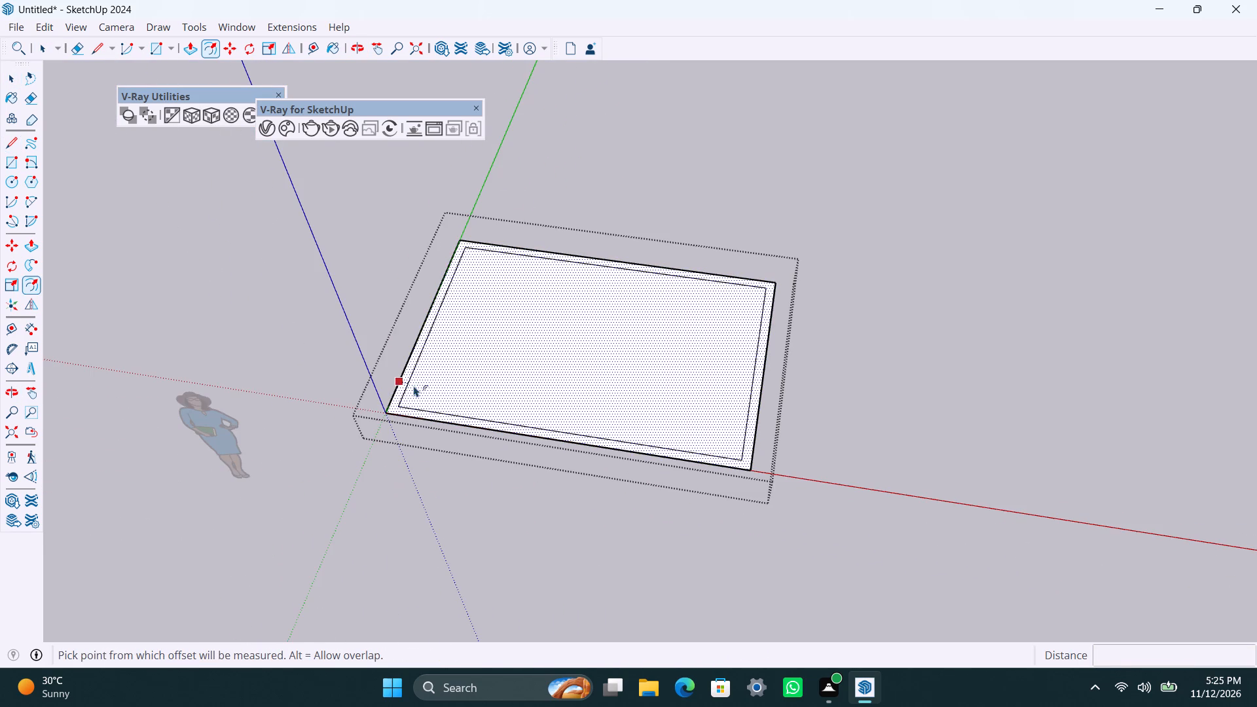
text(4.5")
key(Return)
key(space)
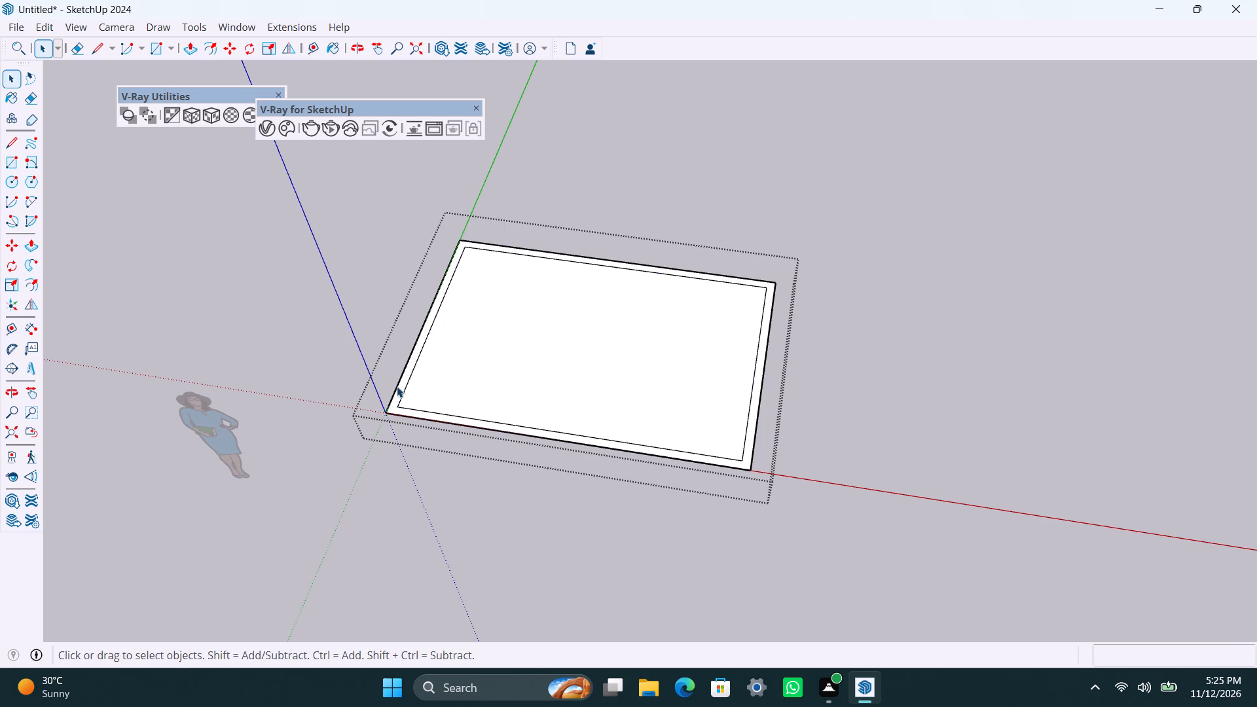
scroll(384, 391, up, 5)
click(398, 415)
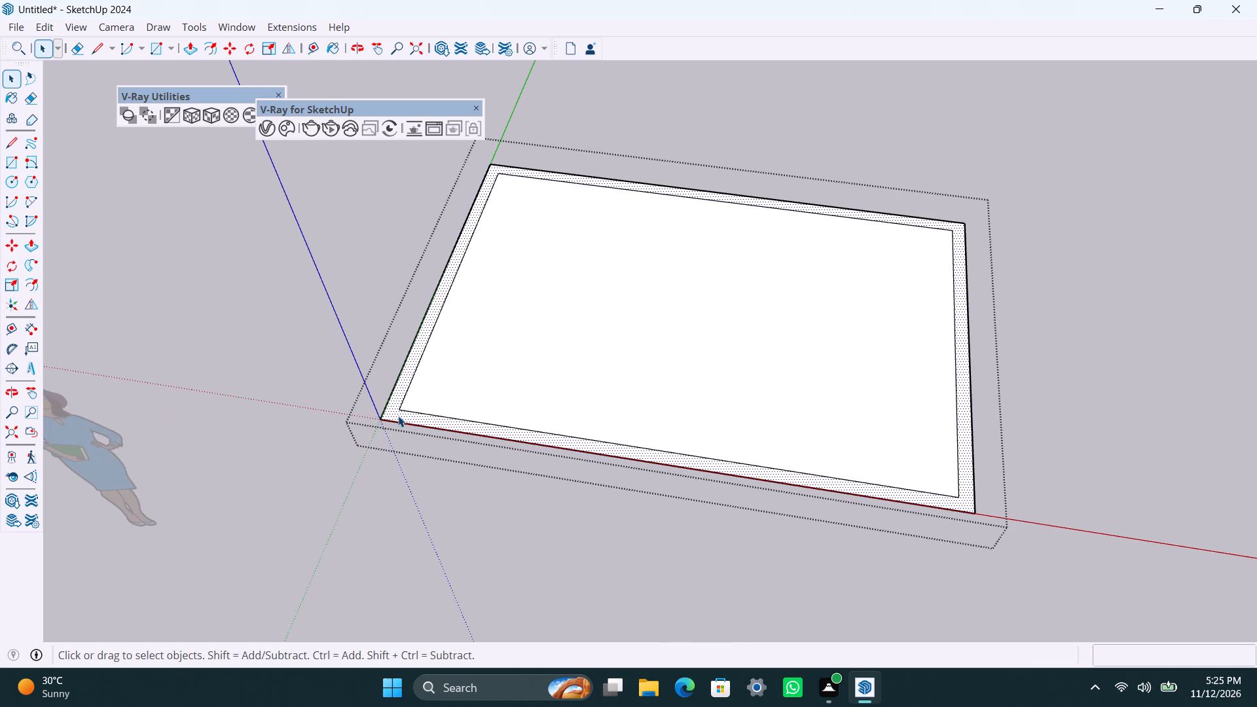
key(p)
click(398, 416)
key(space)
Move the inner front edge 4 1/2" onto the outer front edge, leaving a U-shaped wall strip.
scroll(451, 424, up, 3)
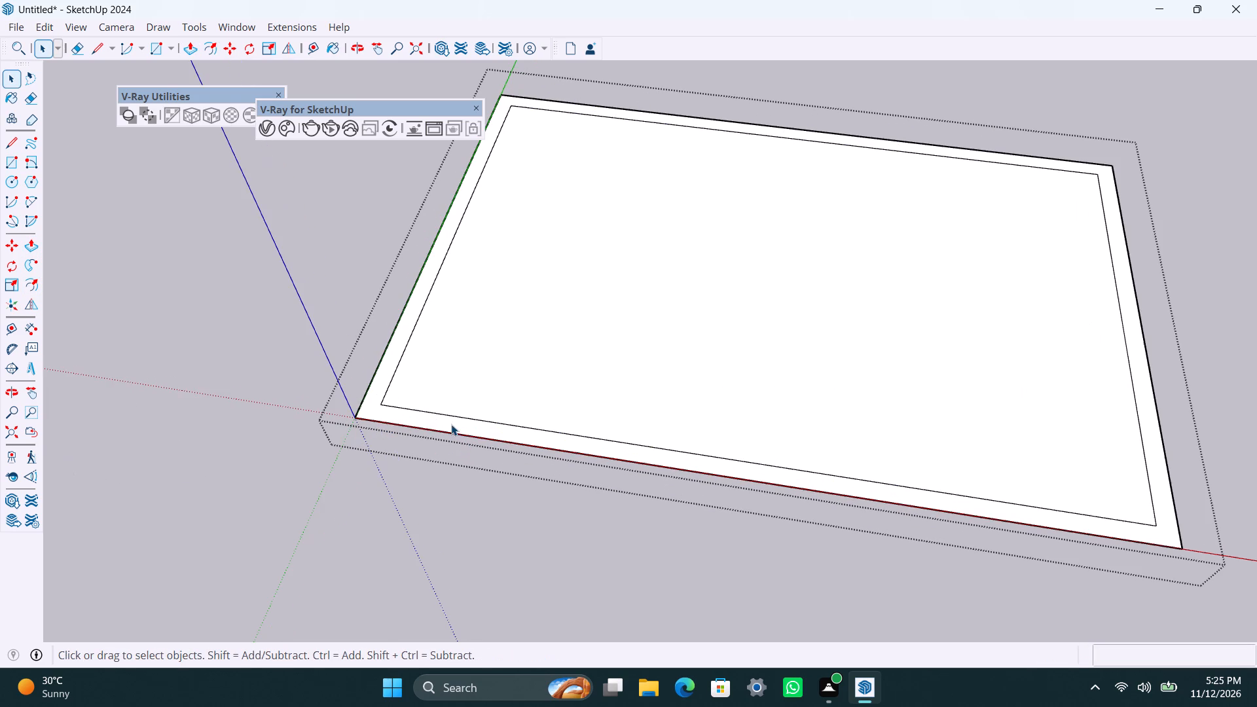
click(443, 418)
click(431, 417)
click(423, 412)
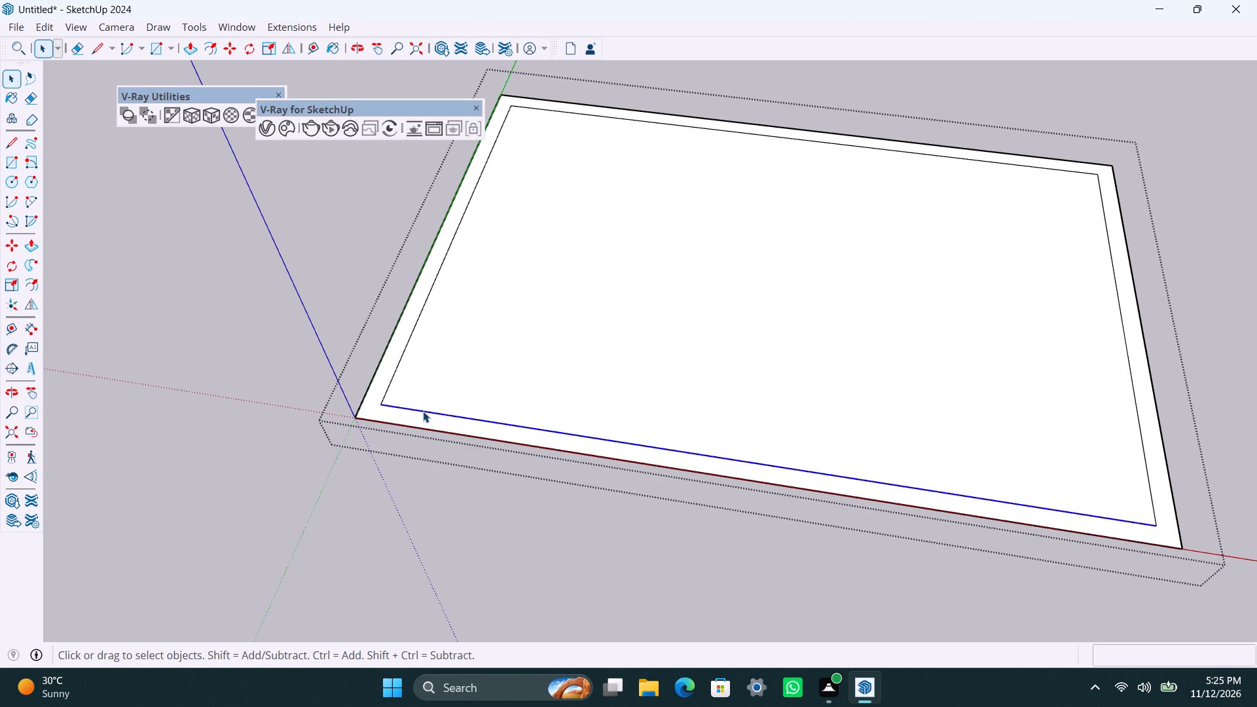
key(m)
click(423, 411)
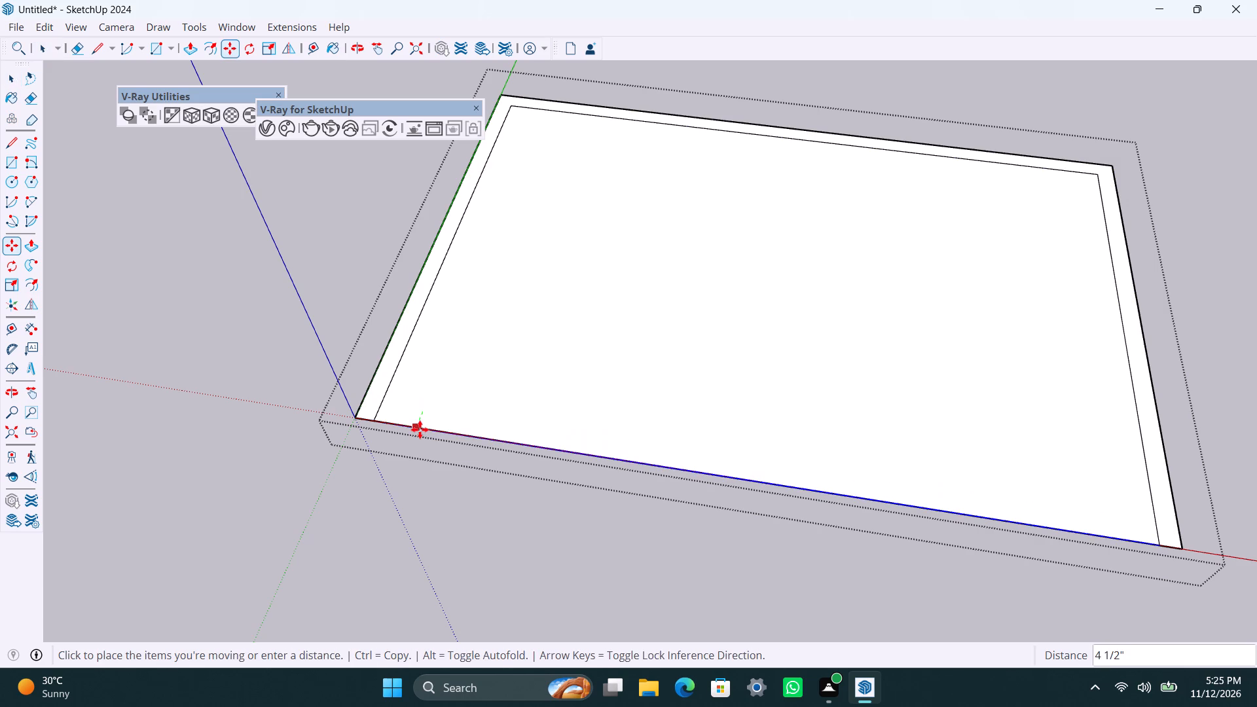
click(420, 429)
key(space)
Push/Pull the U-shaped wall strip up 10' to form the three walls.
click(374, 405)
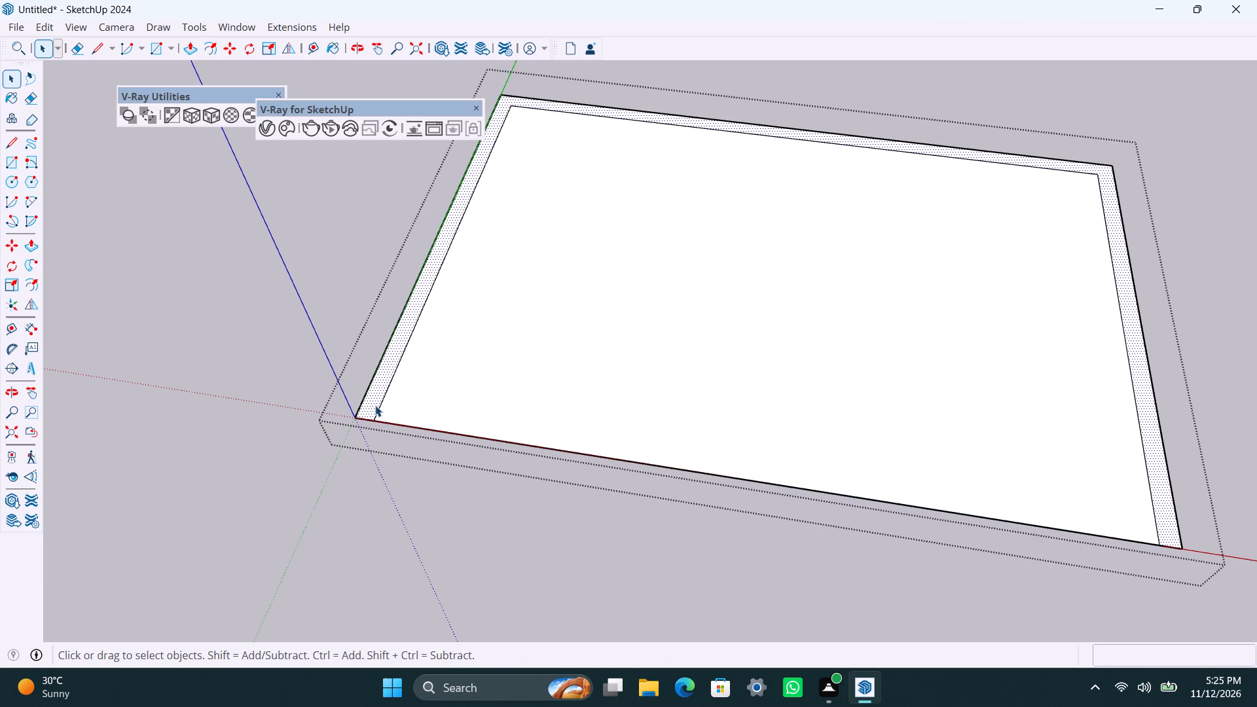
key(p)
click(375, 405)
text(10')
key(Return)
key(space)
Save the model in the Documents folder as "wardrobe 4".
scroll(207, 361, down, 9)
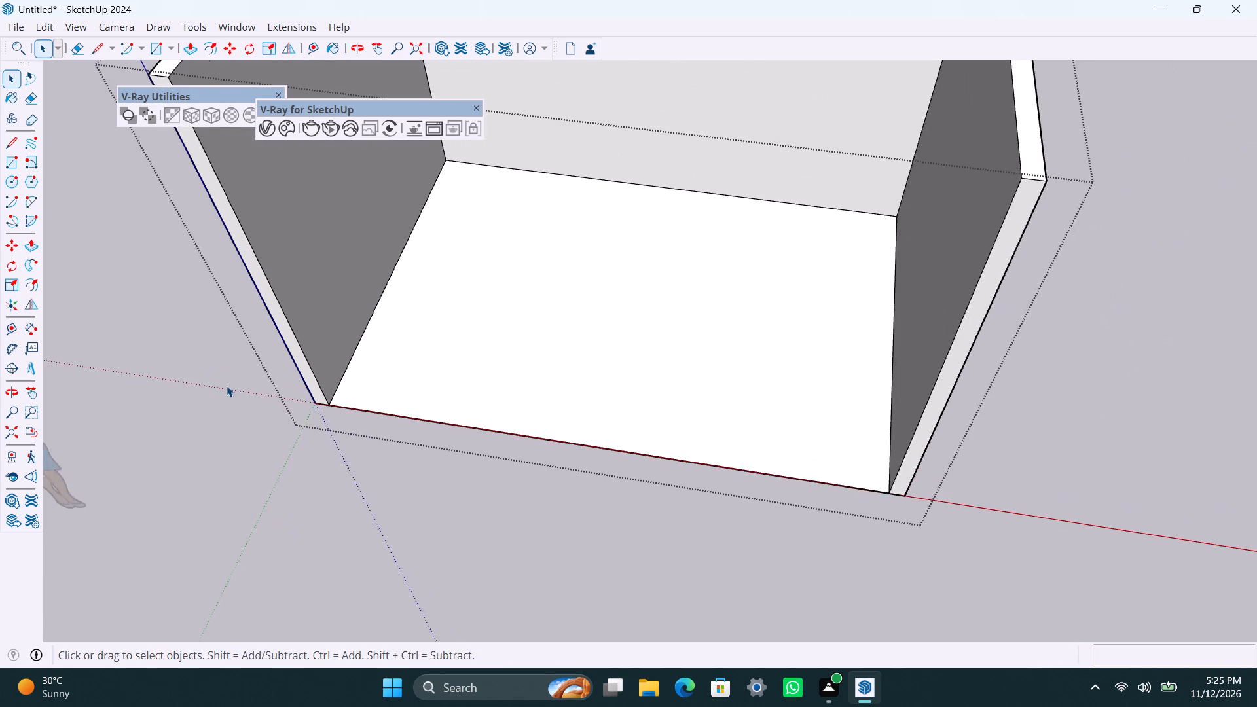
scroll(227, 386, down, 2)
key(ctrl+s)
scroll(237, 386, down, 5)
middle_click(289, 422)
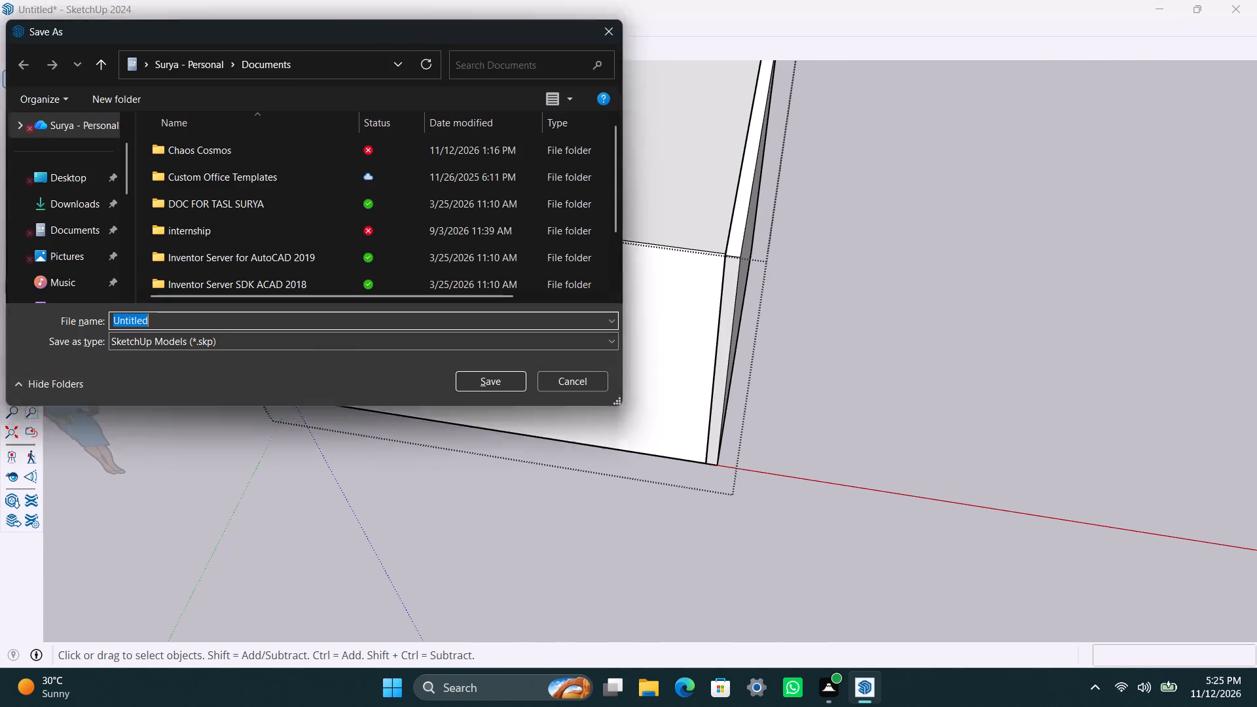
text(wardrobe)
key(space)
text(4)
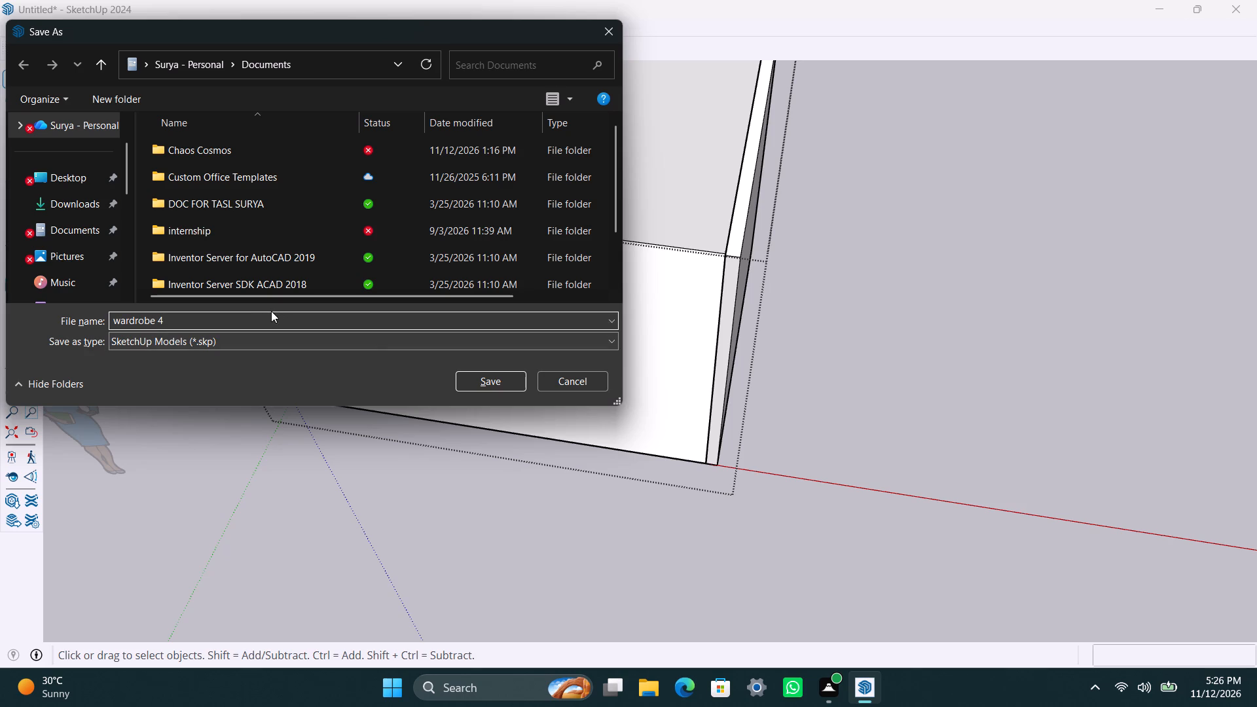
click(469, 374)
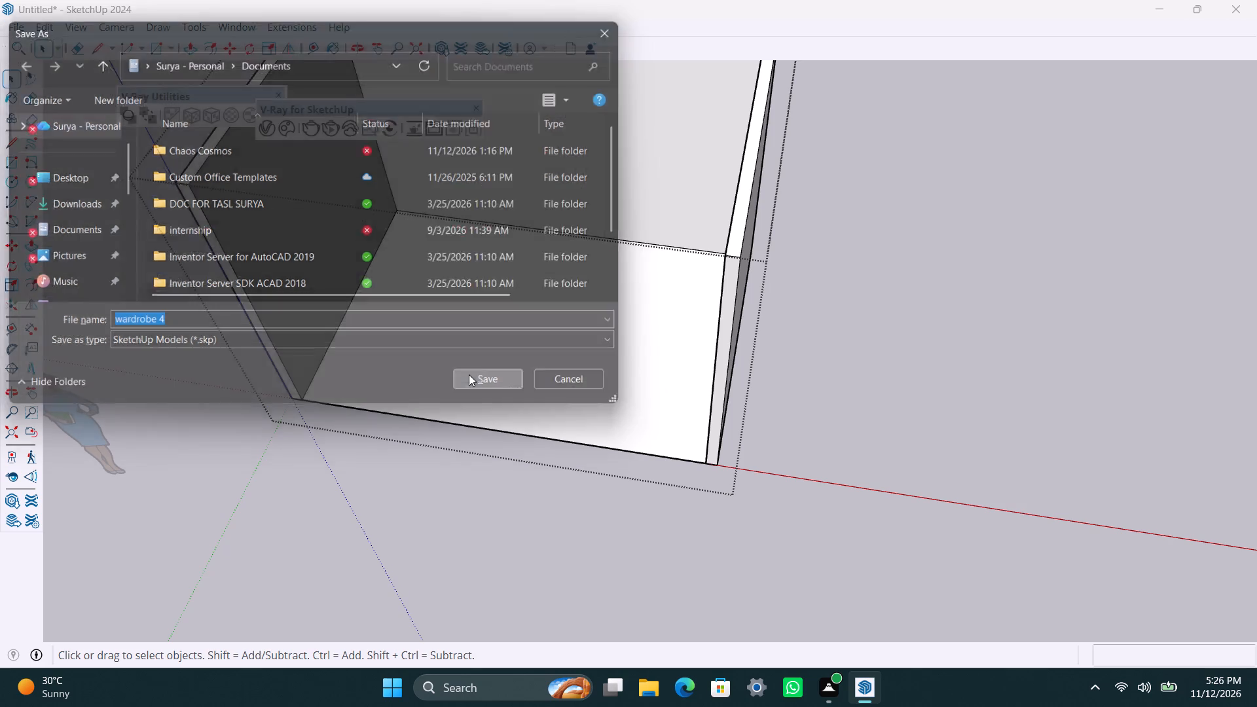
key(ctrl+s)
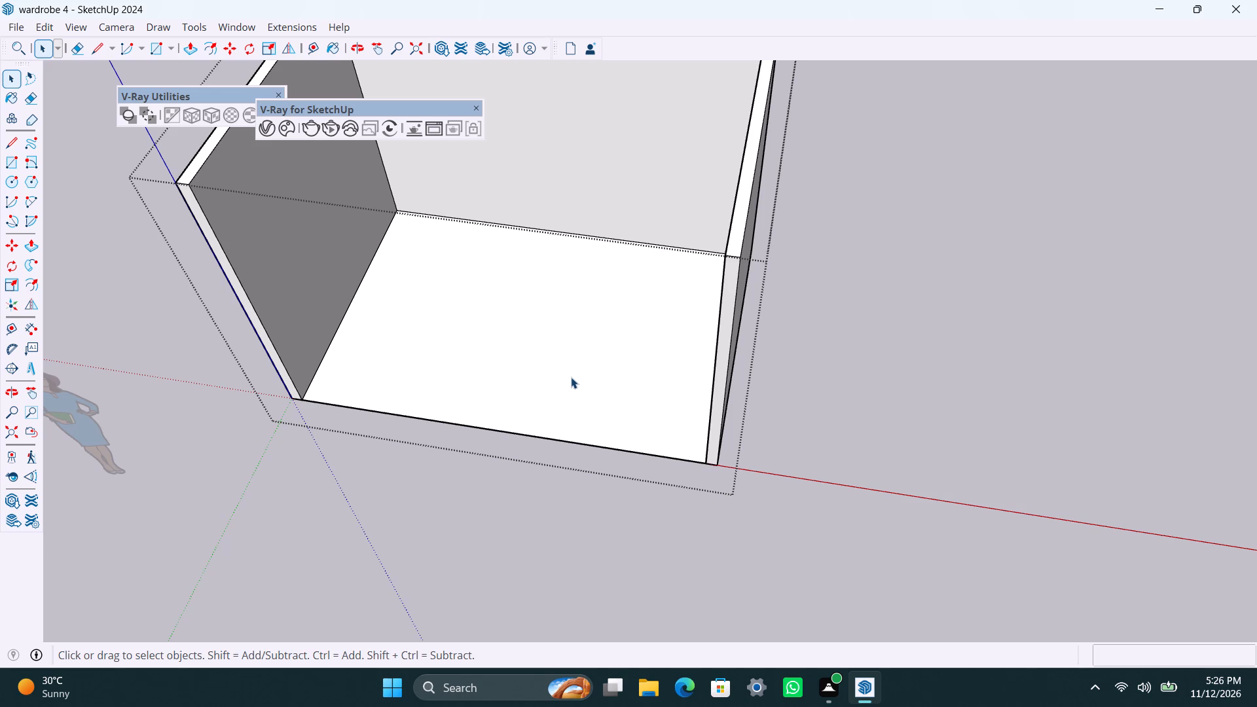
Examine the three-walled room from several angles, ending on the open front and back wall.
scroll(342, 471, down, 4)
middle_drag(354, 465, 420, 457)
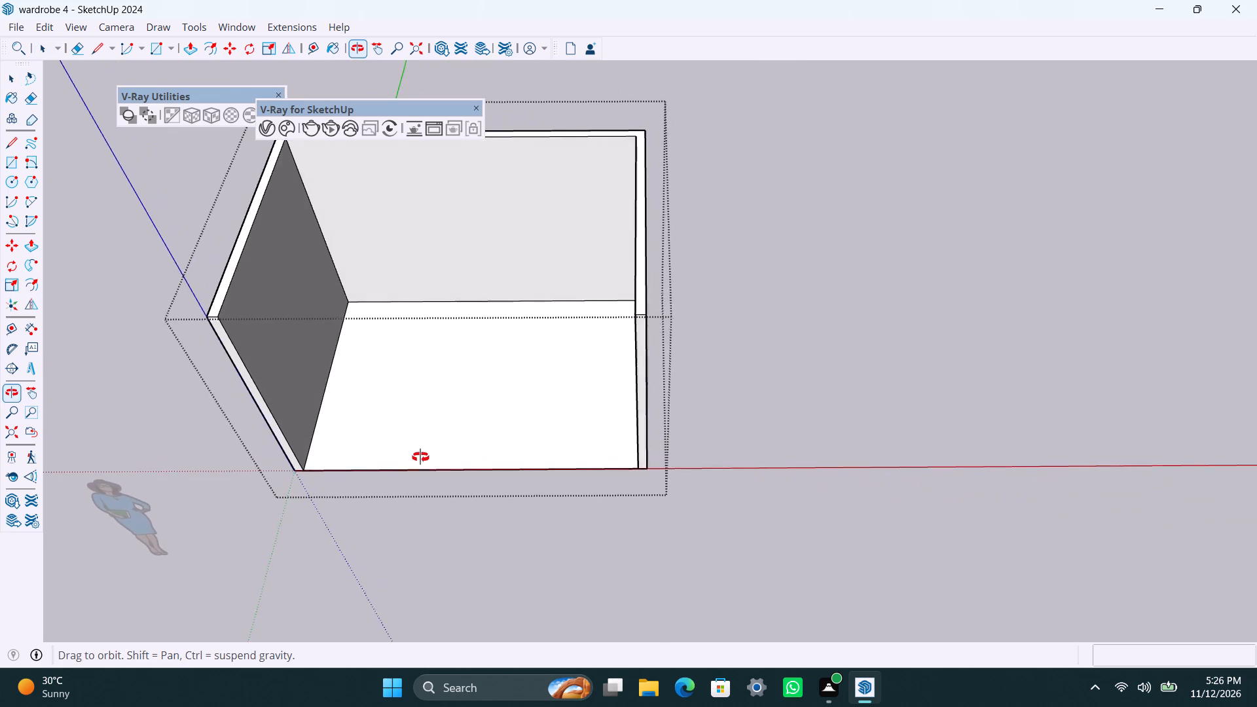
middle_drag(420, 457, 416, 457)
scroll(340, 544, down, 1)
scroll(340, 544, up, 1)
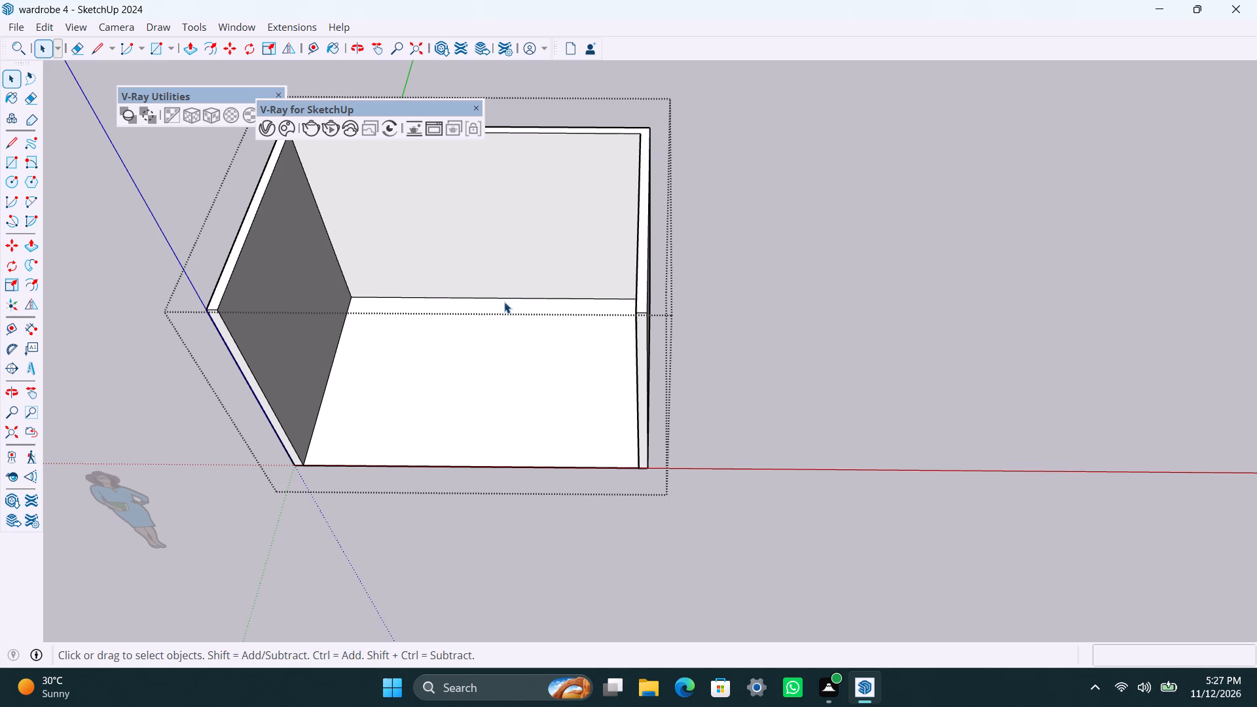
scroll(502, 302, down, 3)
scroll(442, 306, up, 2)
middle_drag(450, 355, 627, 437)
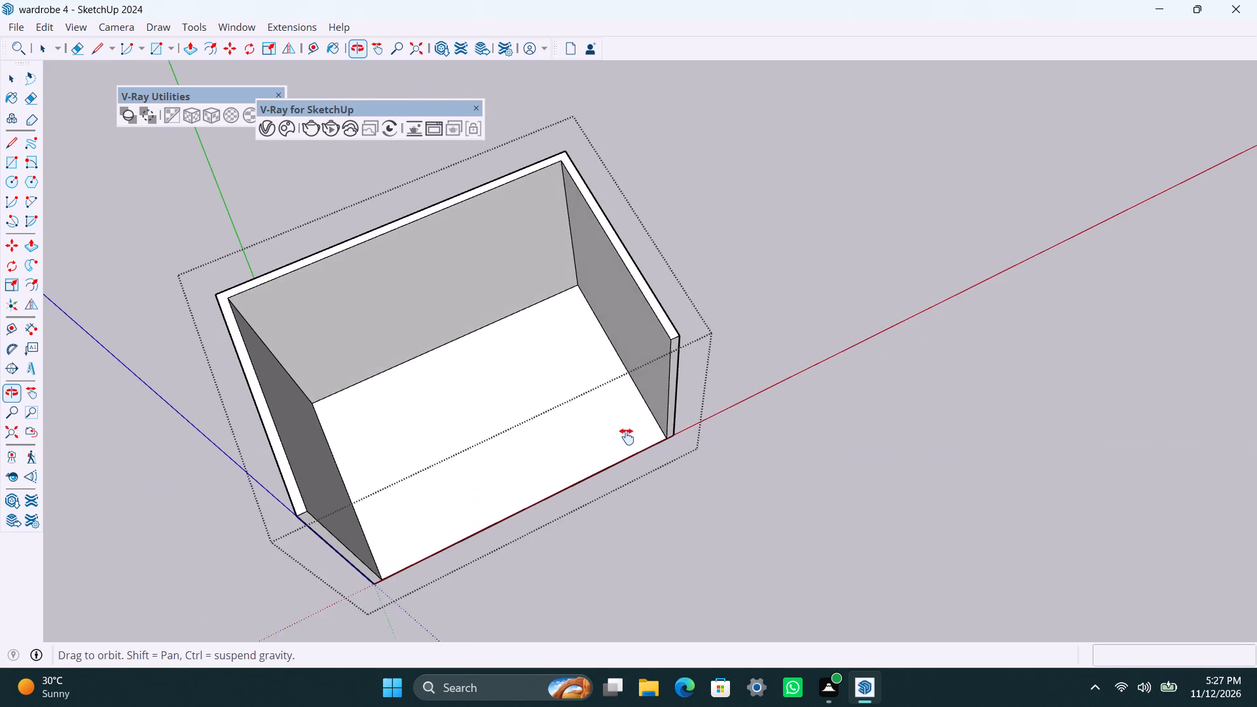
middle_drag(627, 437, 509, 382)
scroll(505, 380, down, 4)
middle_drag(485, 416, 356, 419)
scroll(361, 416, down, 3)
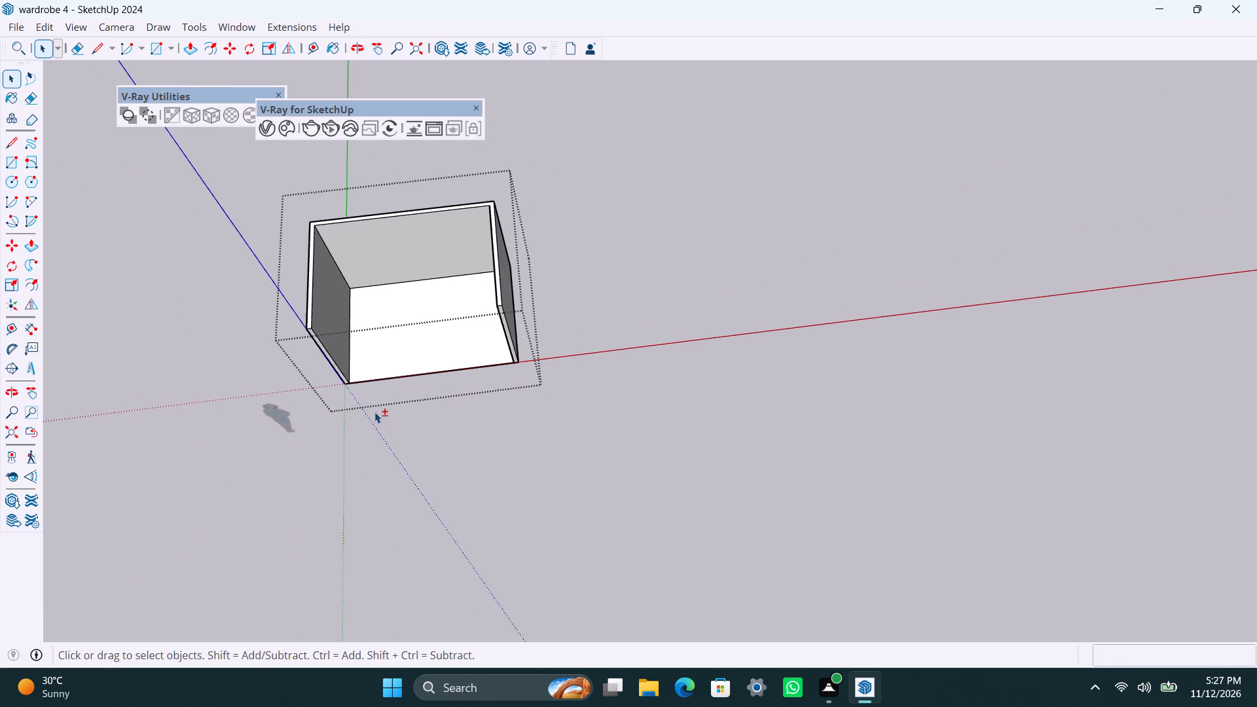
shift+middle_drag(386, 412, 586, 571)
shift+scroll(586, 571, down, 1)
scroll(567, 557, up, 3)
middle_drag(528, 537, 373, 384)
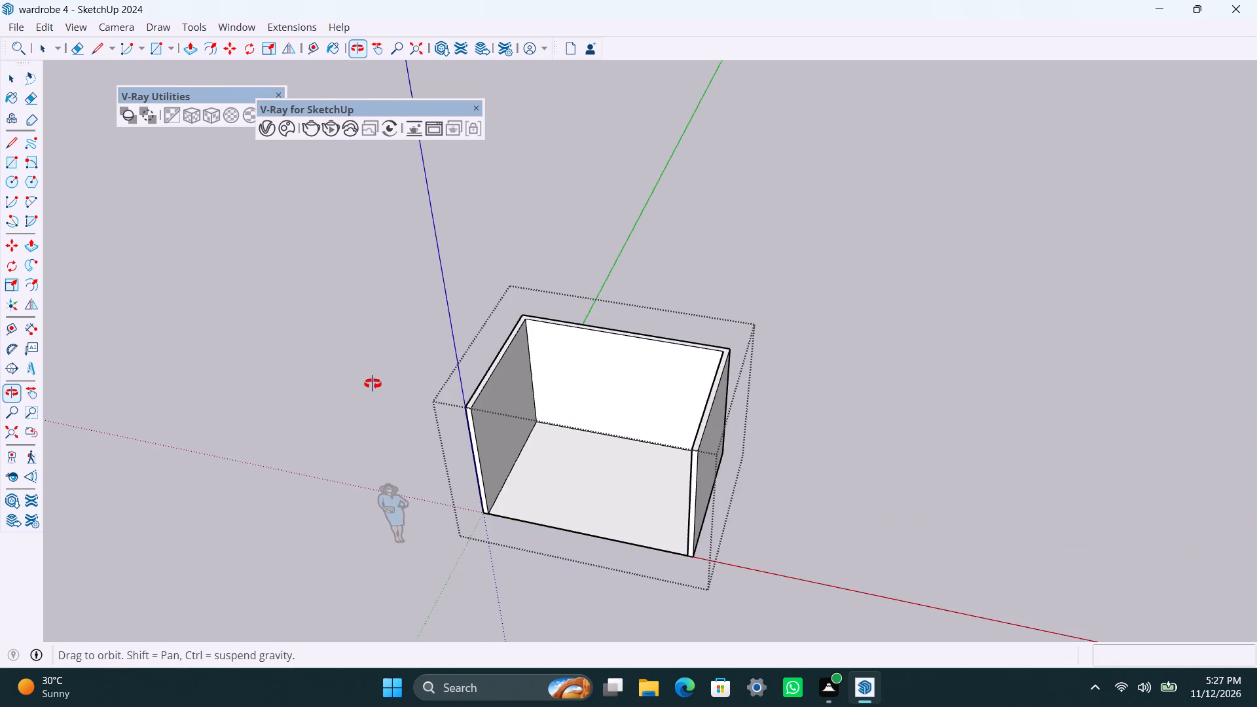
middle_drag(373, 384, 479, 271)
scroll(543, 454, up, 4)
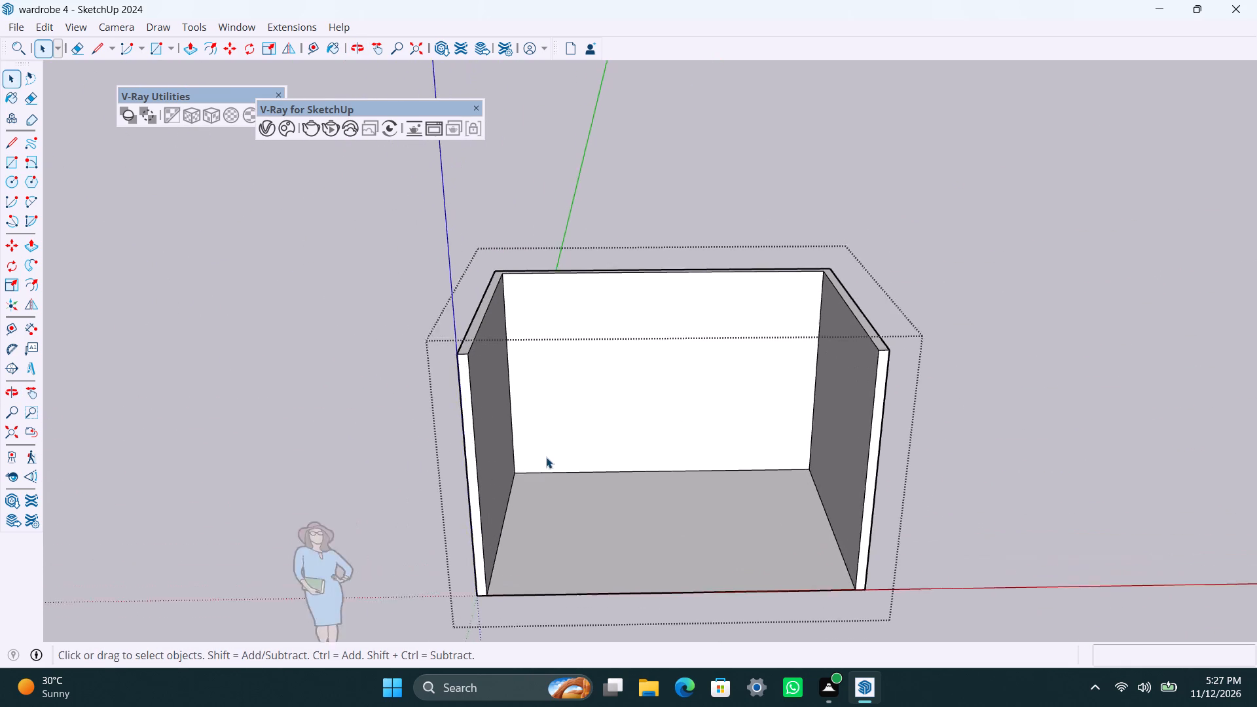
scroll(546, 457, up, 1)
shift+middle_drag(546, 457, 543, 476)
scroll(622, 480, up, 3)
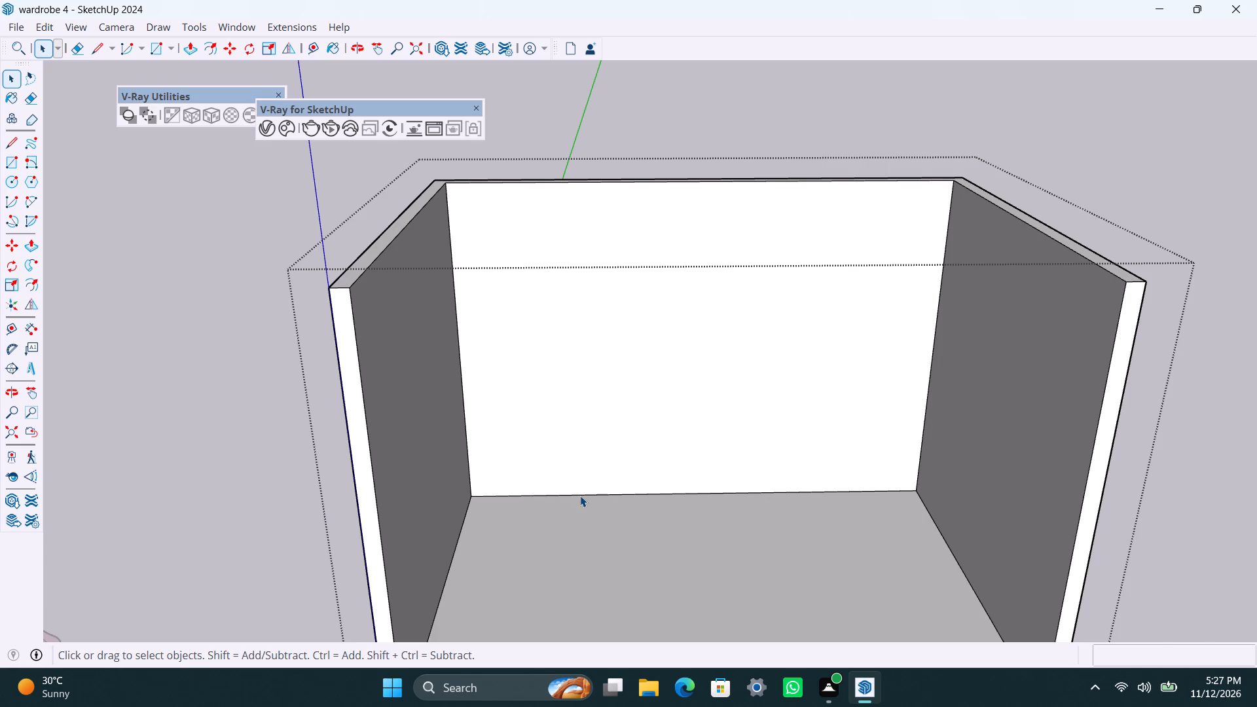
scroll(580, 496, up, 1)
scroll(580, 496, down, 1)
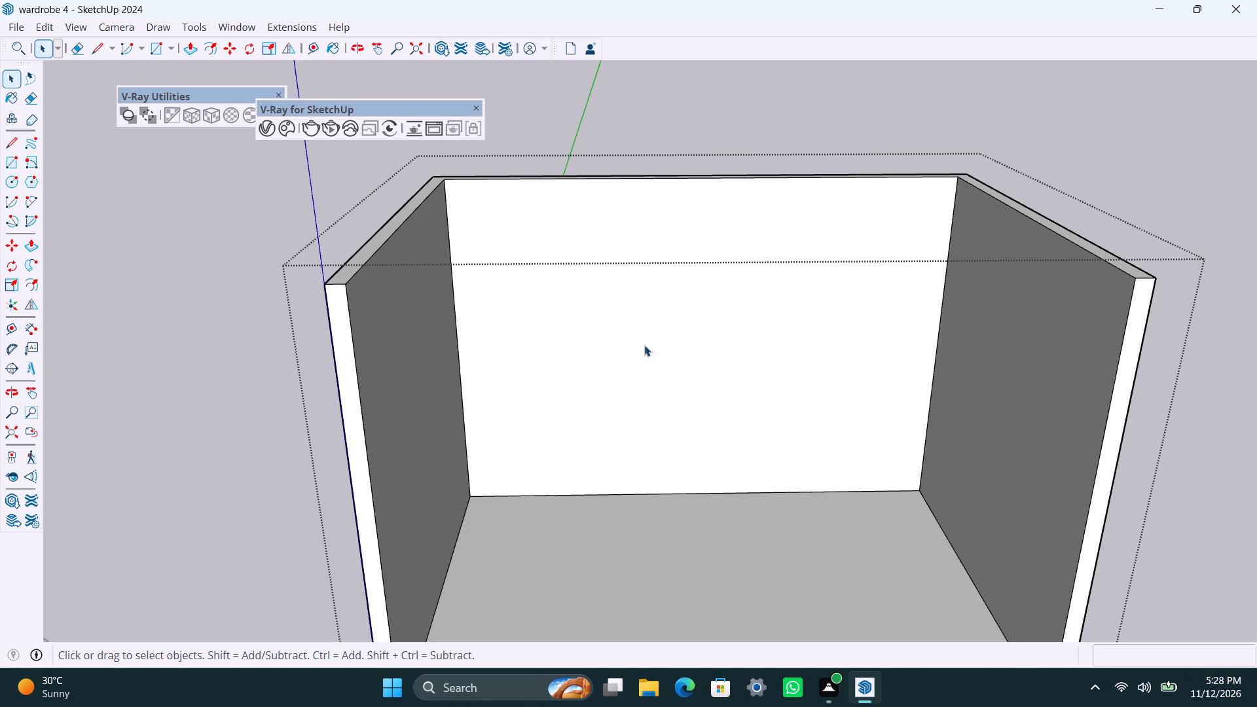
Close the room group to leave its editing mode.
scroll(644, 345, down, 2)
middle_drag(629, 348, 466, 376)
scroll(476, 386, up, 1)
click(915, 267)
Place a horizontal guide on the back wall 2" below its top edge.
scroll(509, 283, up, 2)
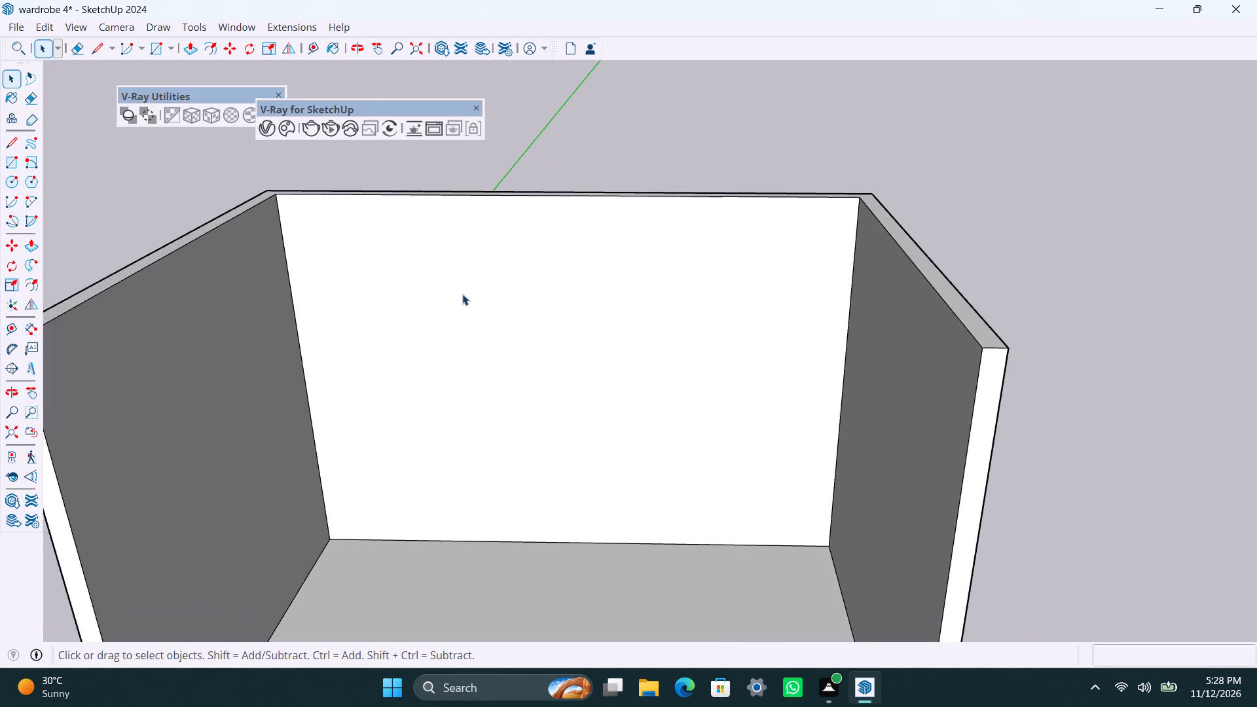
middle_drag(460, 317, 492, 418)
scroll(477, 411, down, 2)
middle_drag(474, 407, 499, 382)
scroll(499, 374, up, 2)
key(t)
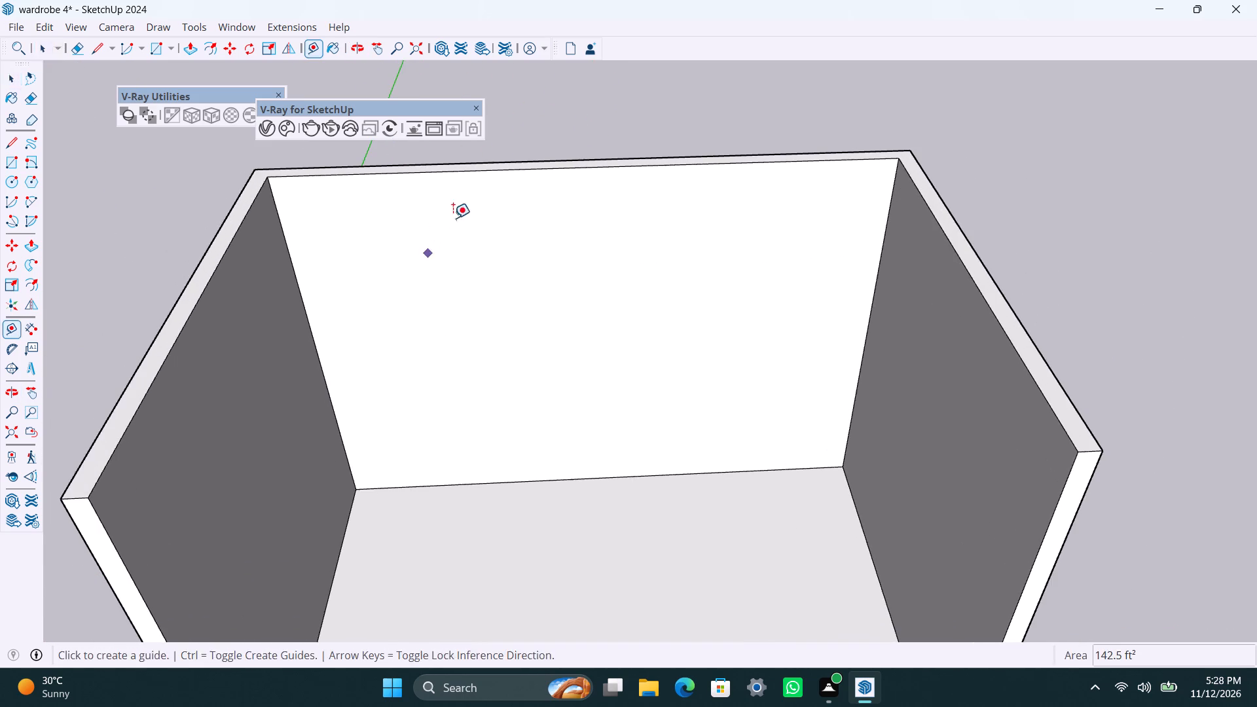
drag(496, 172, 496, 190)
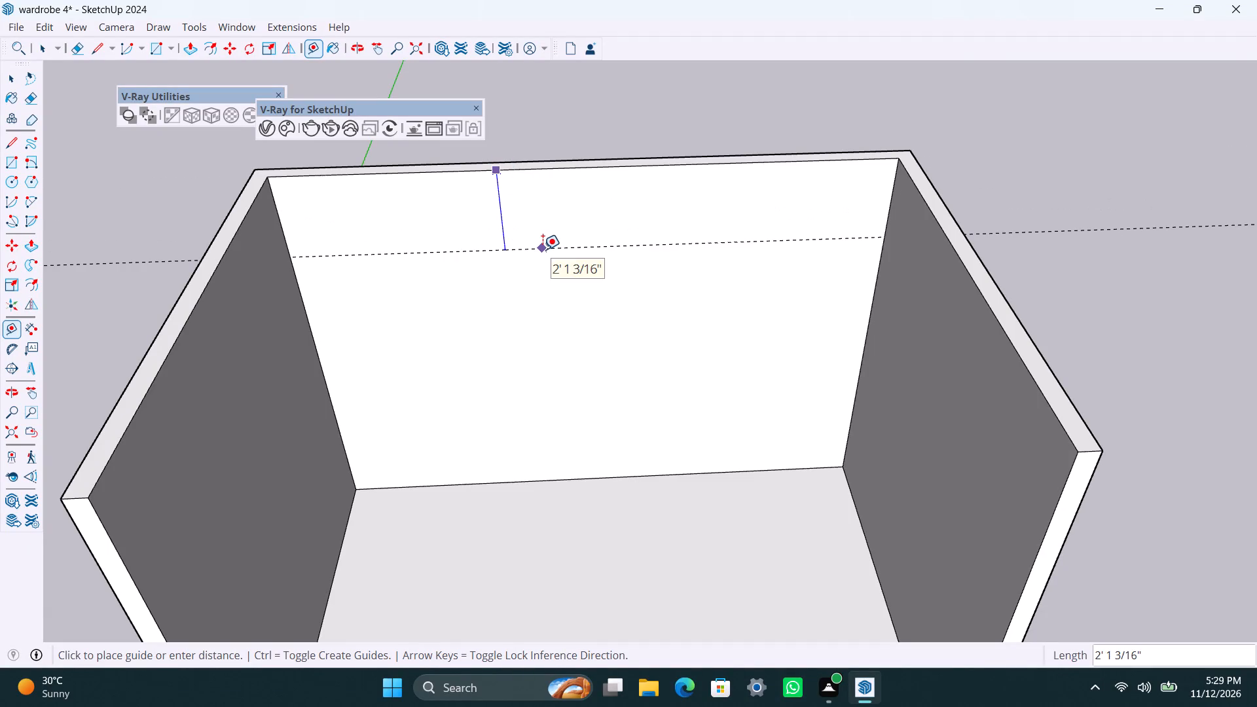
text(2")
key(Return)
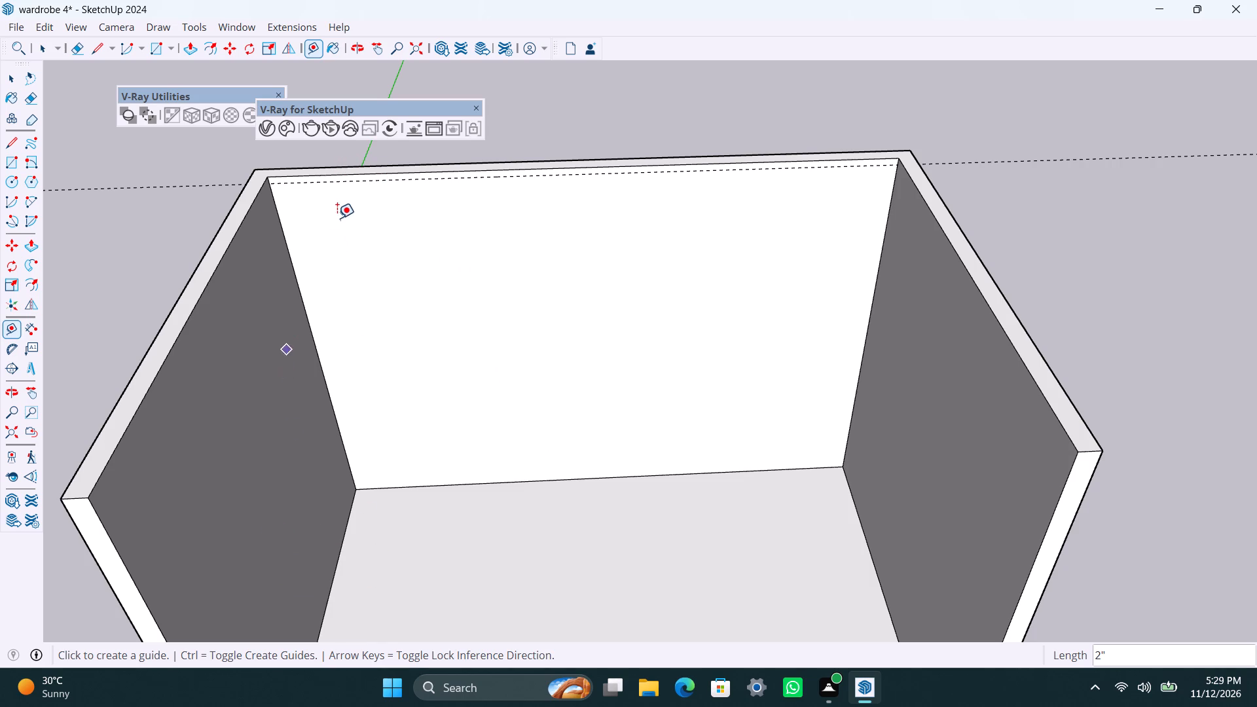
Place a vertical guide on the back wall 5' in from its corner with the right-hand wall.
scroll(337, 217, up, 3)
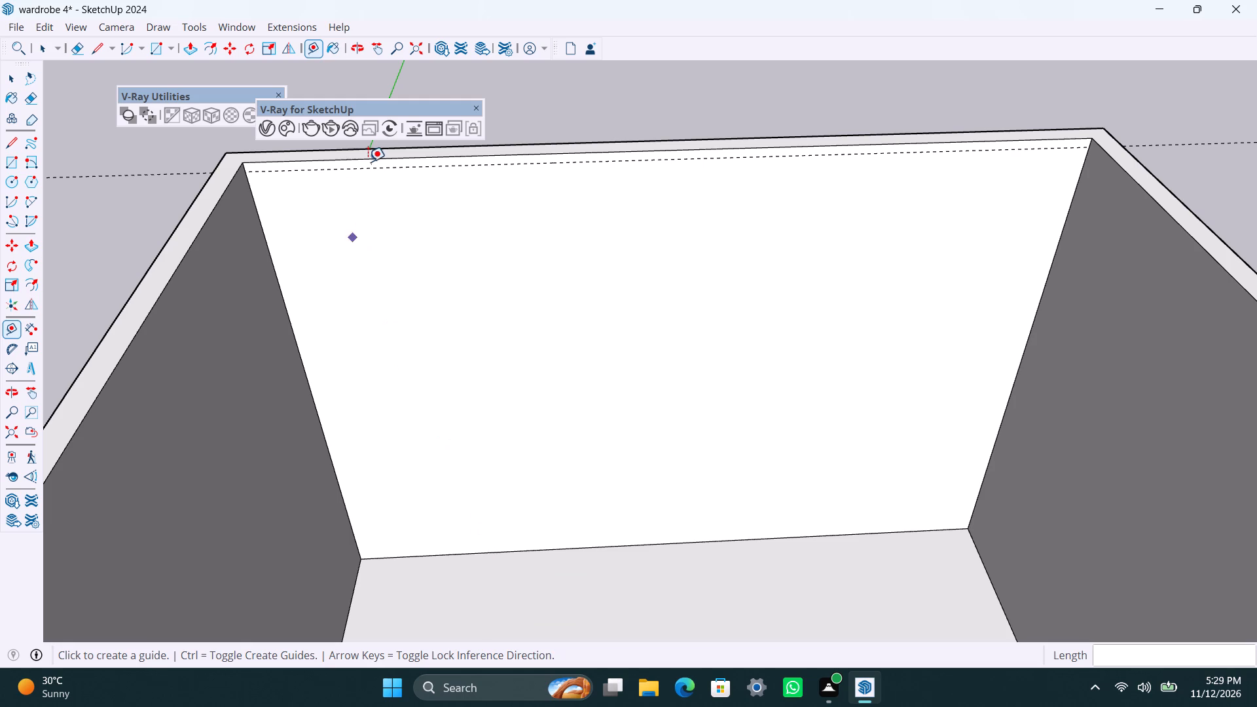
key(r)
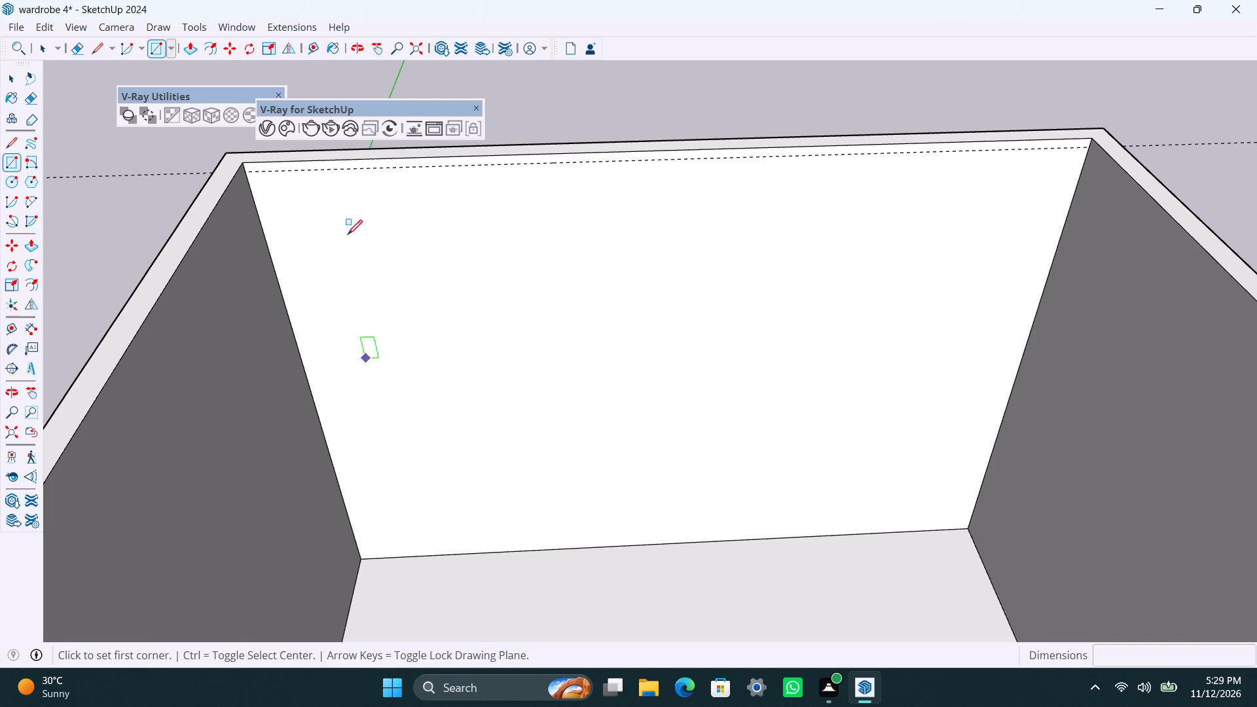
key(space)
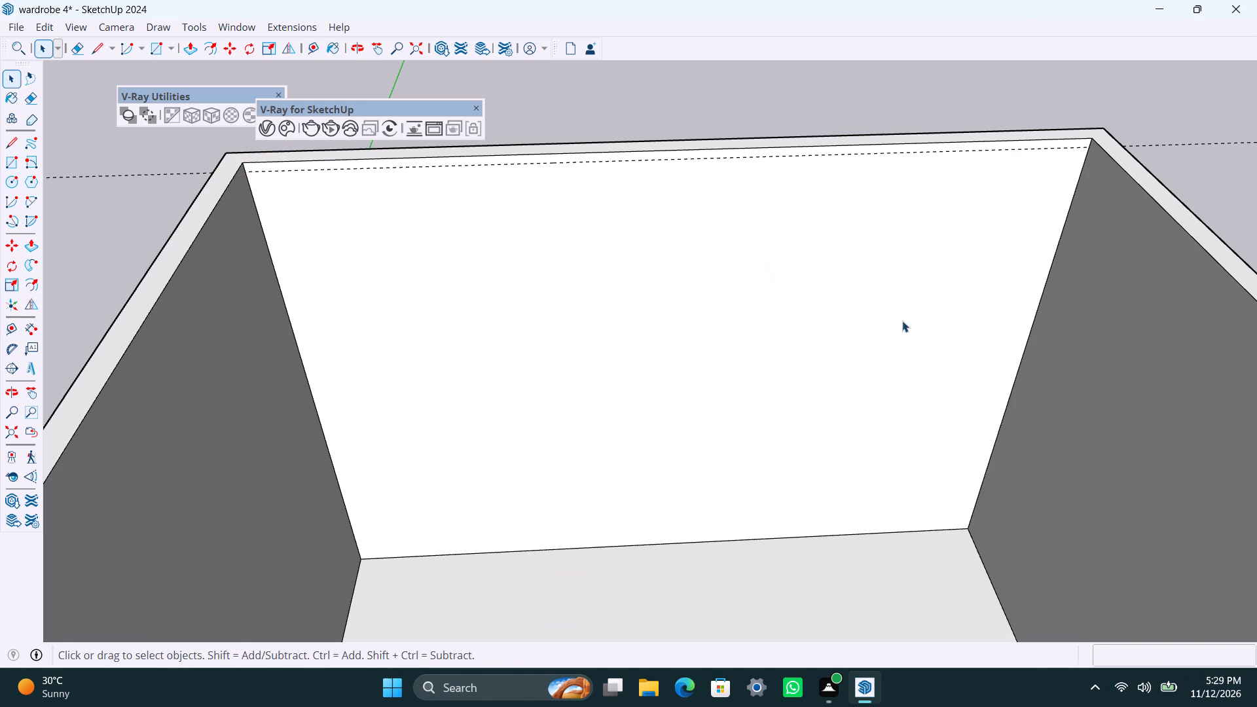
key(t)
drag(1042, 294, 1029, 295)
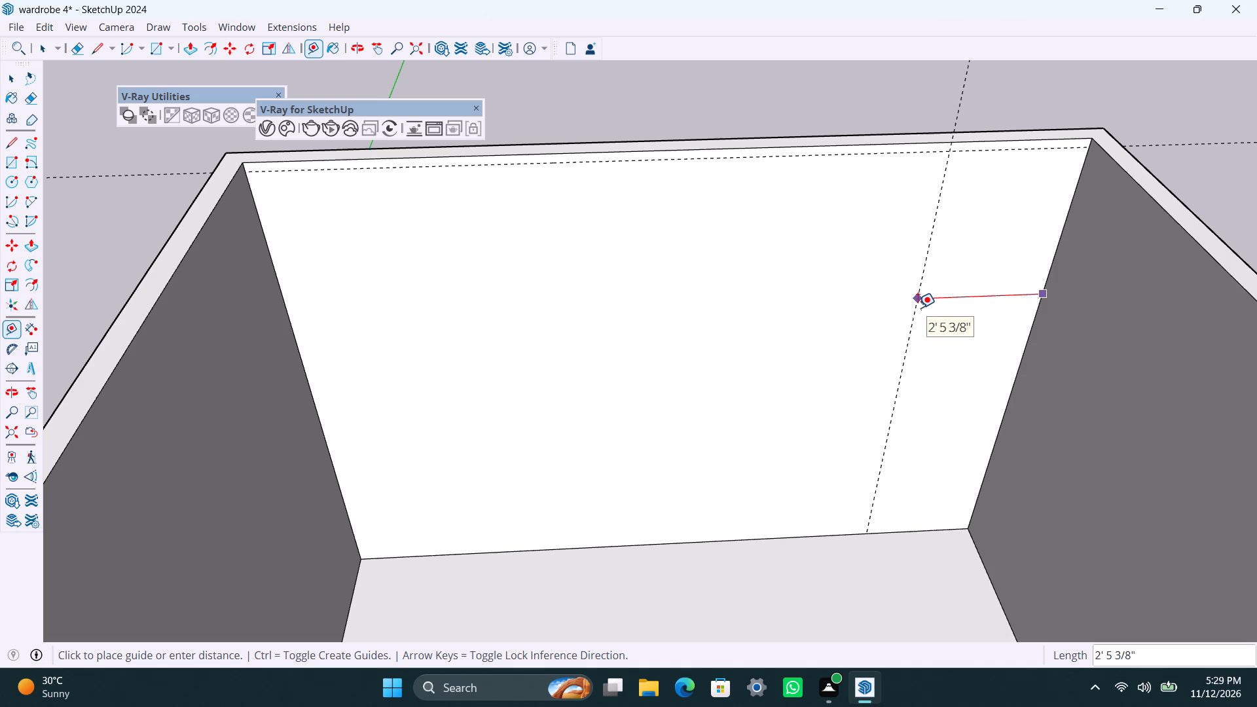
text(5')
key(Return)
key(space)
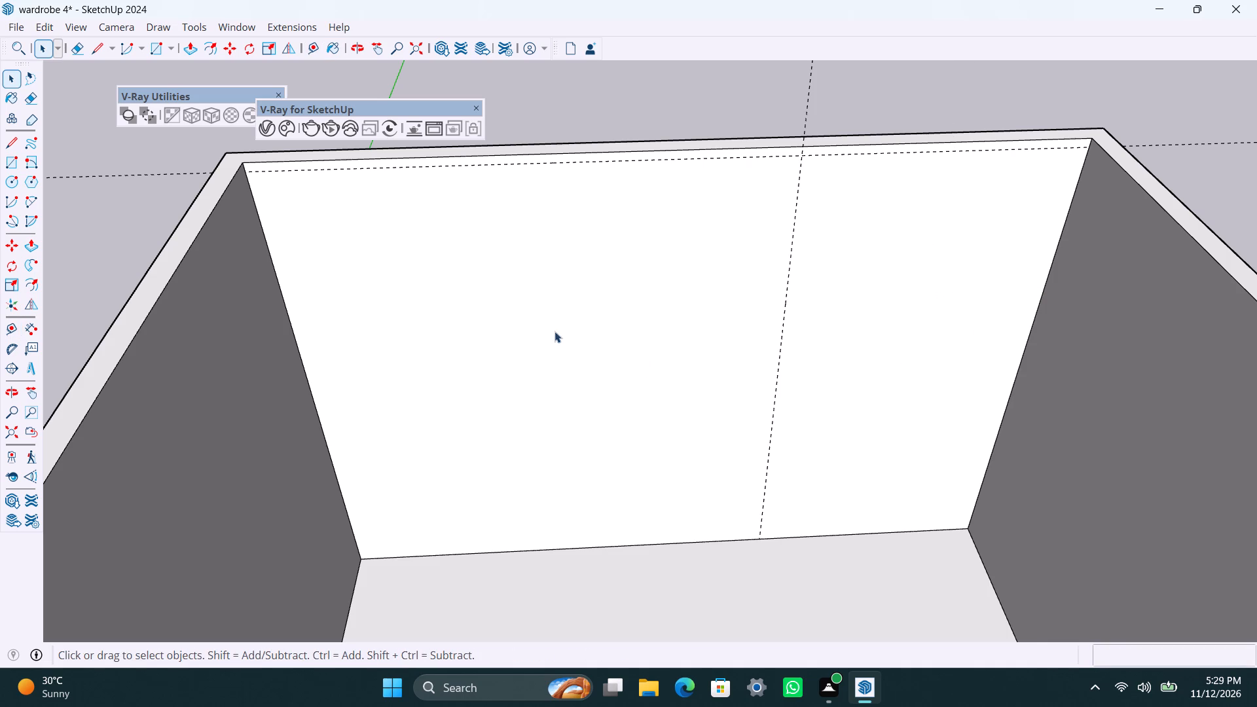
Draw a 9' 3" wide rectangle on the back wall from the guides' intersection to the lower-left floor corner.
scroll(759, 369, down, 1)
scroll(843, 392, down, 1)
middle_drag(723, 402, 683, 358)
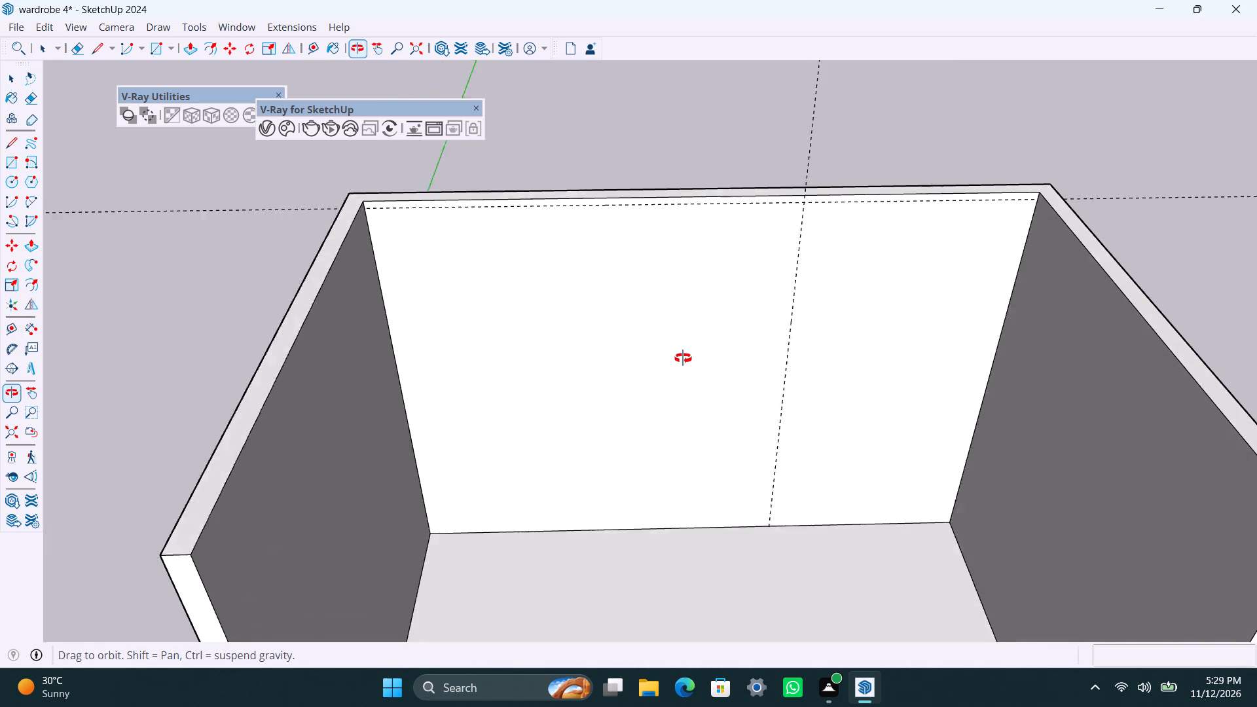
middle_drag(683, 358, 707, 341)
key(r)
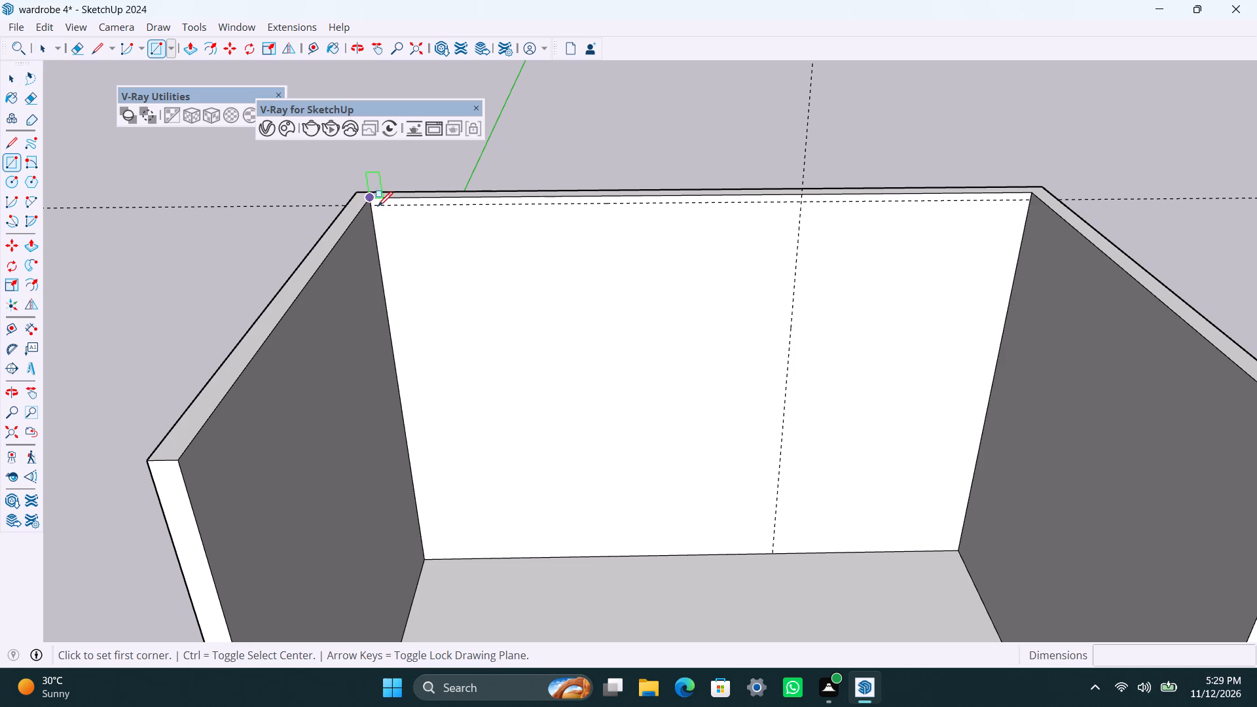
click(801, 201)
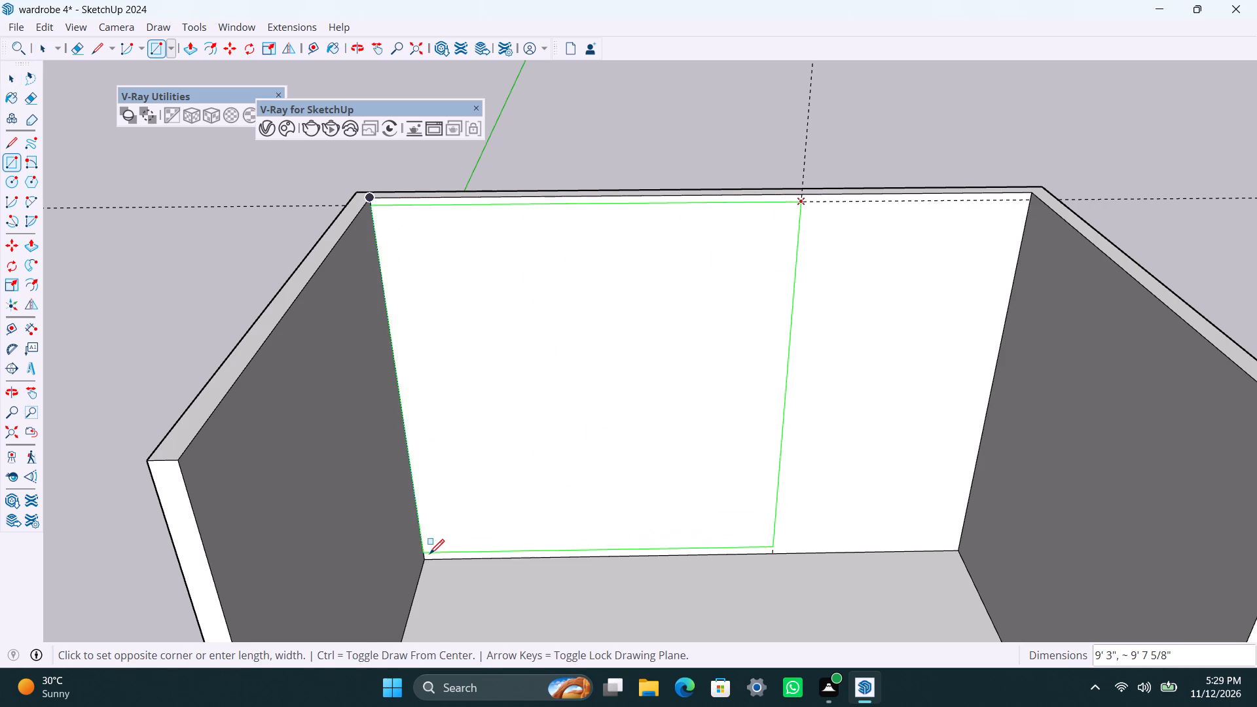
click(429, 559)
key(space)
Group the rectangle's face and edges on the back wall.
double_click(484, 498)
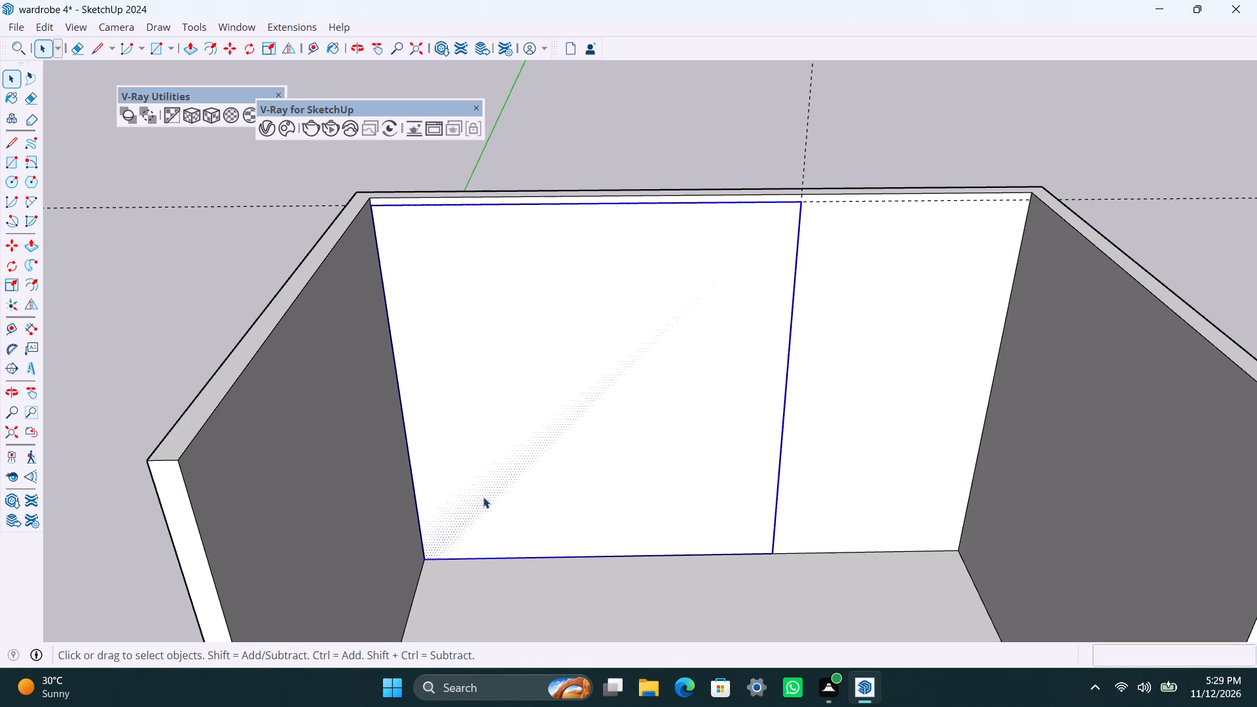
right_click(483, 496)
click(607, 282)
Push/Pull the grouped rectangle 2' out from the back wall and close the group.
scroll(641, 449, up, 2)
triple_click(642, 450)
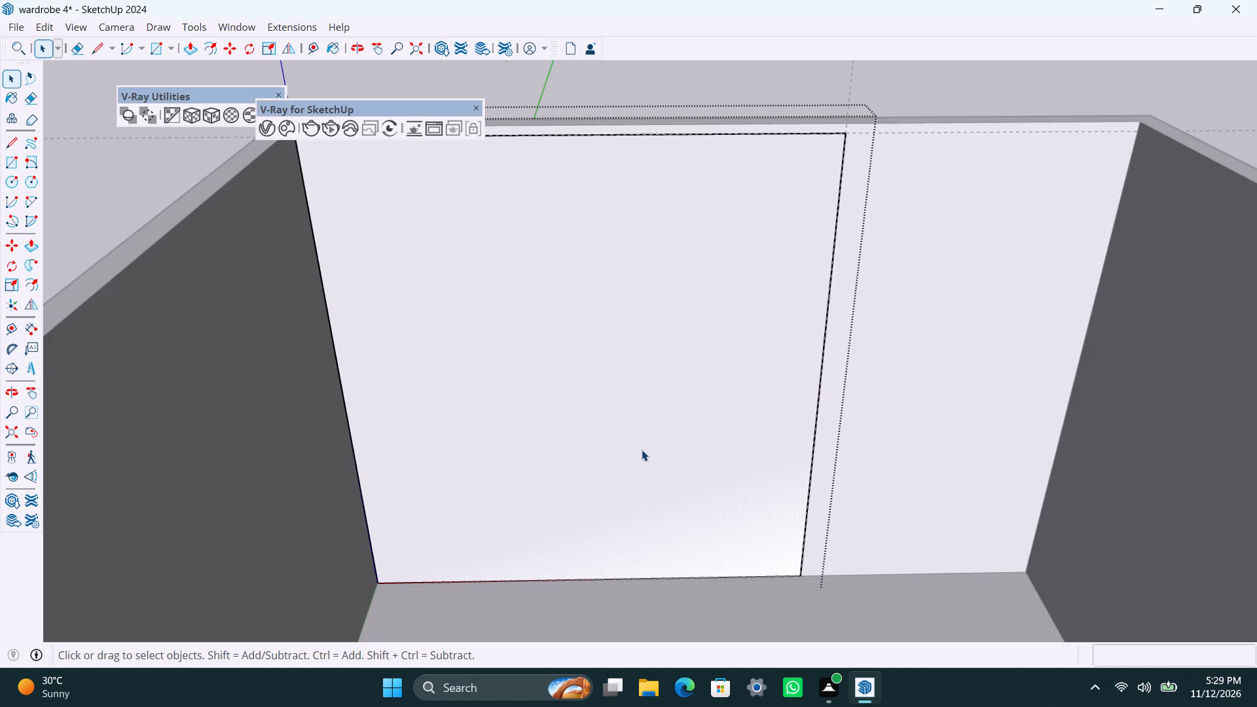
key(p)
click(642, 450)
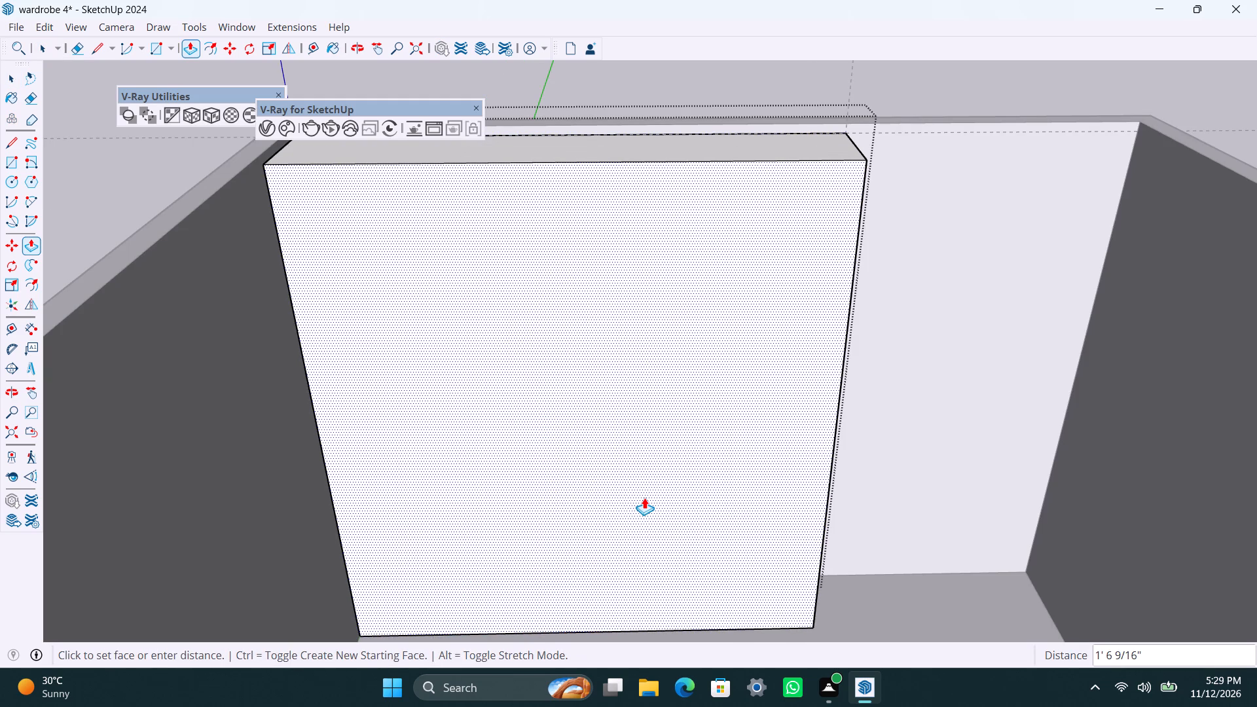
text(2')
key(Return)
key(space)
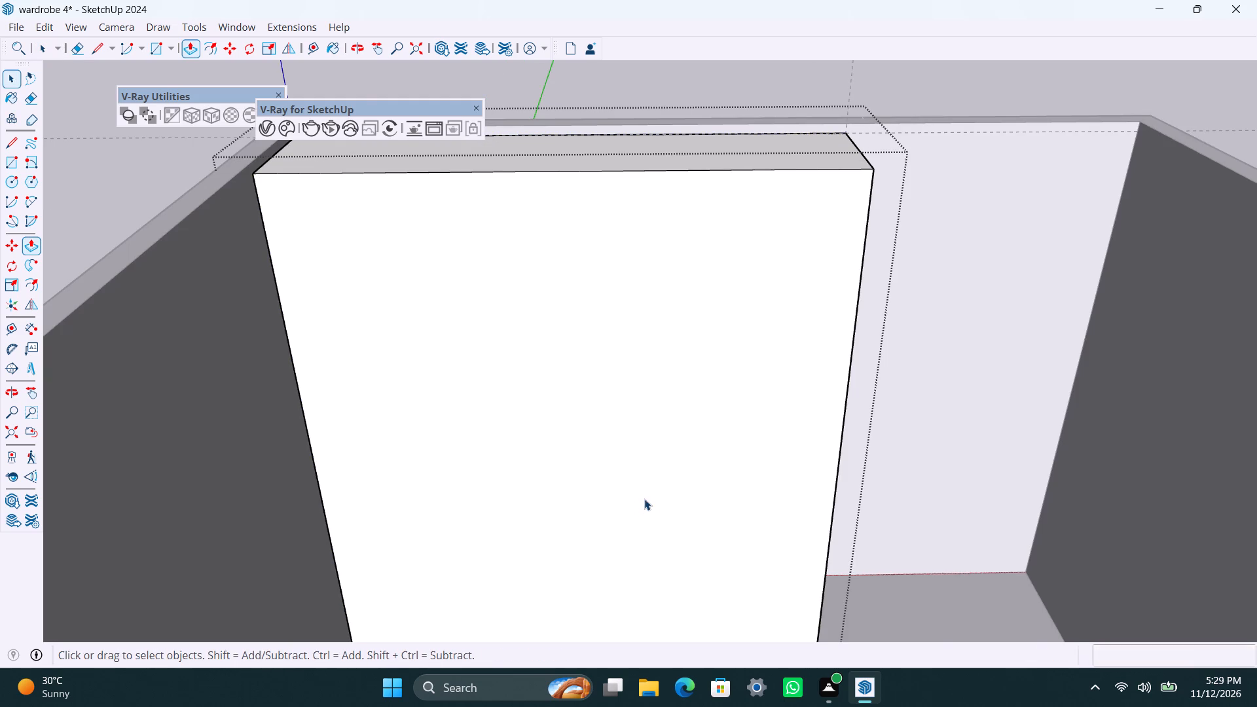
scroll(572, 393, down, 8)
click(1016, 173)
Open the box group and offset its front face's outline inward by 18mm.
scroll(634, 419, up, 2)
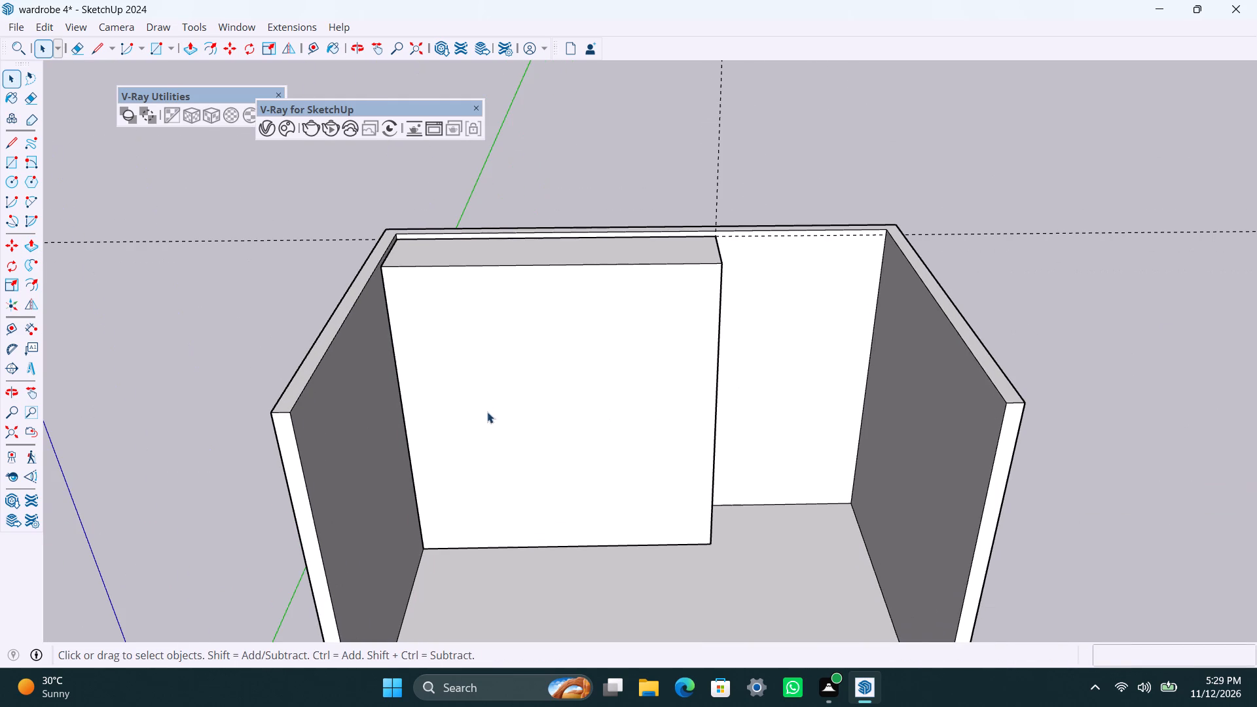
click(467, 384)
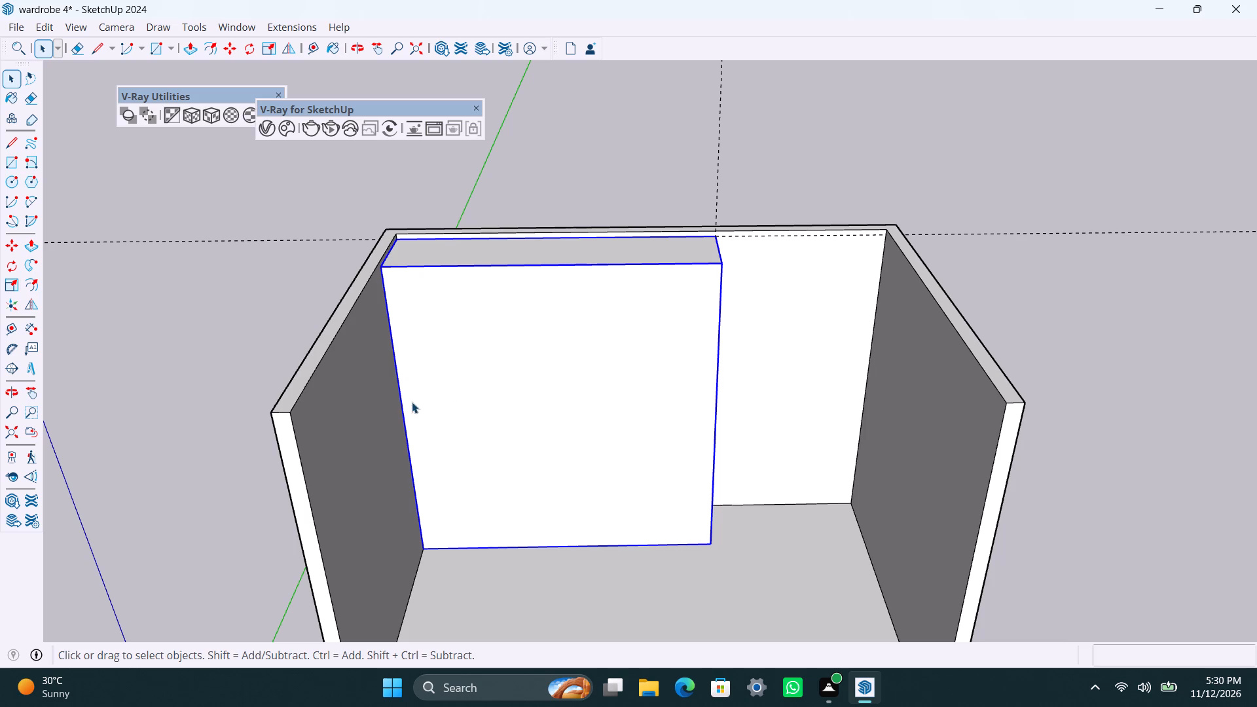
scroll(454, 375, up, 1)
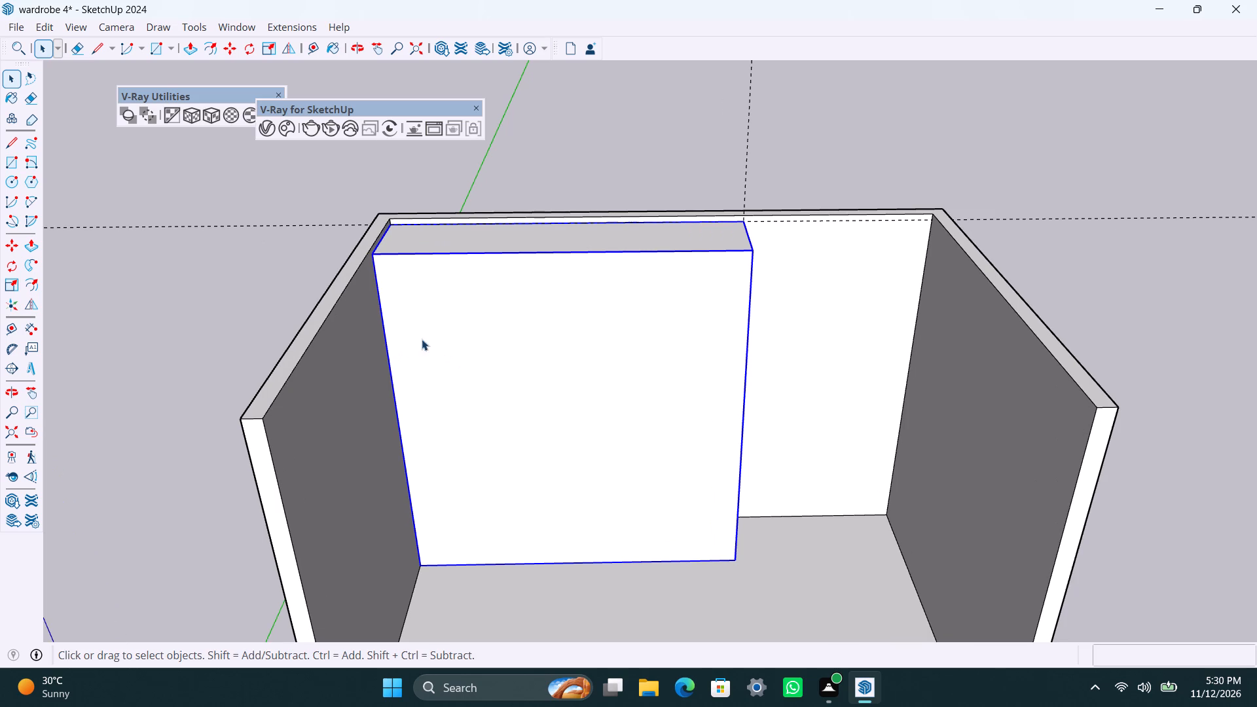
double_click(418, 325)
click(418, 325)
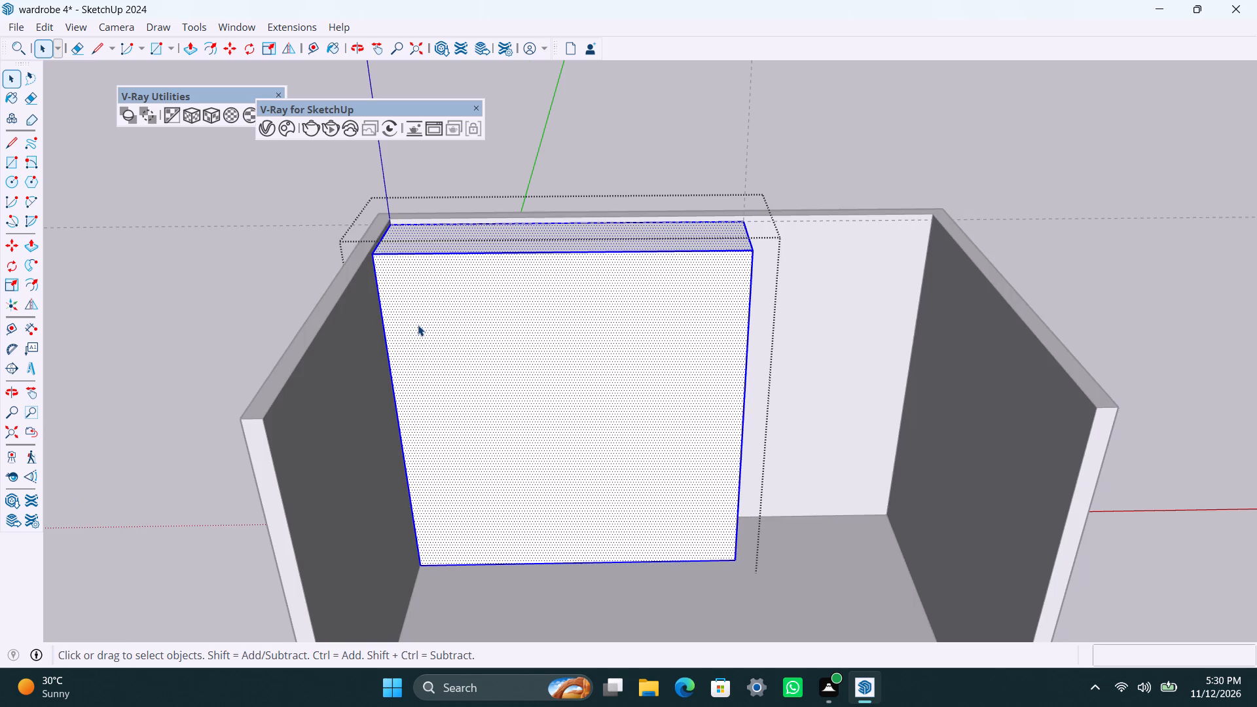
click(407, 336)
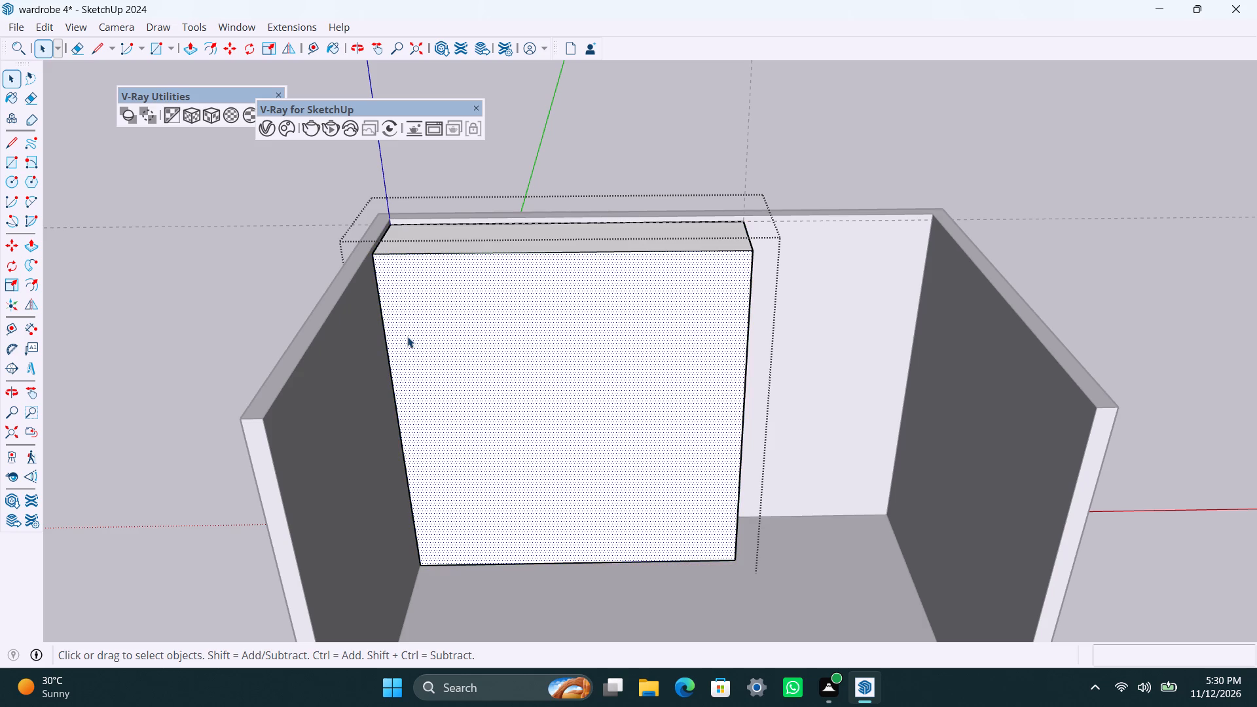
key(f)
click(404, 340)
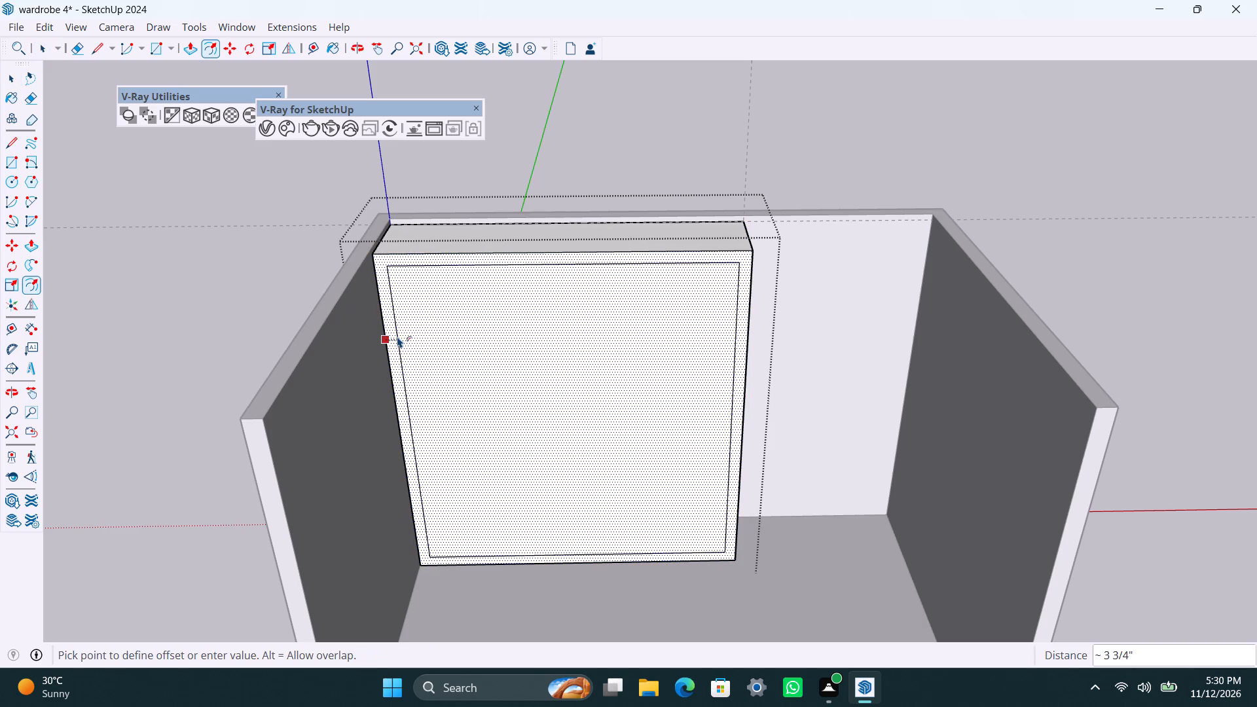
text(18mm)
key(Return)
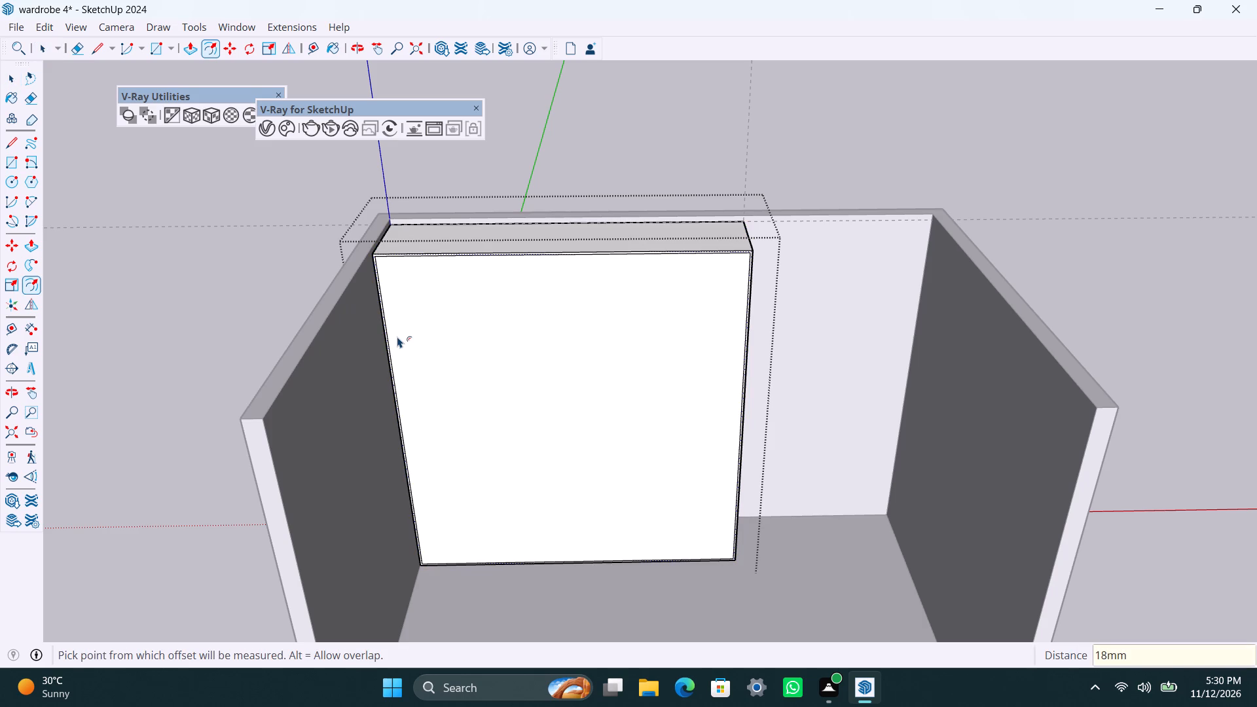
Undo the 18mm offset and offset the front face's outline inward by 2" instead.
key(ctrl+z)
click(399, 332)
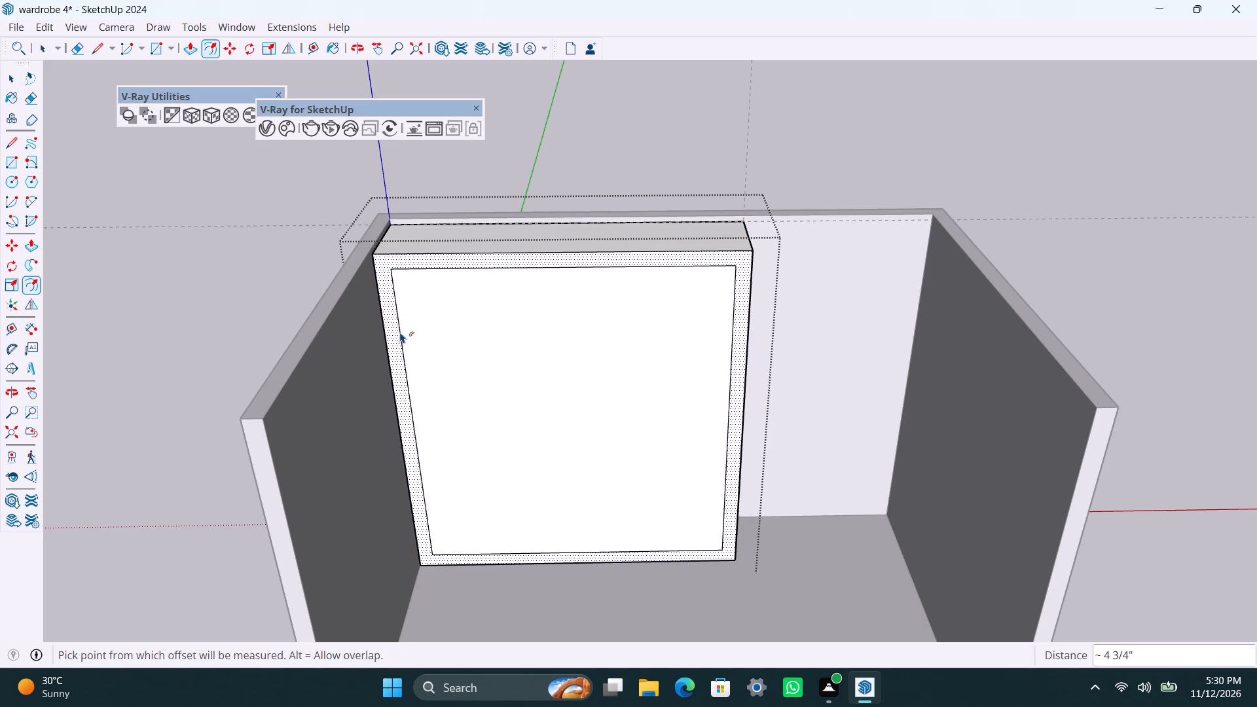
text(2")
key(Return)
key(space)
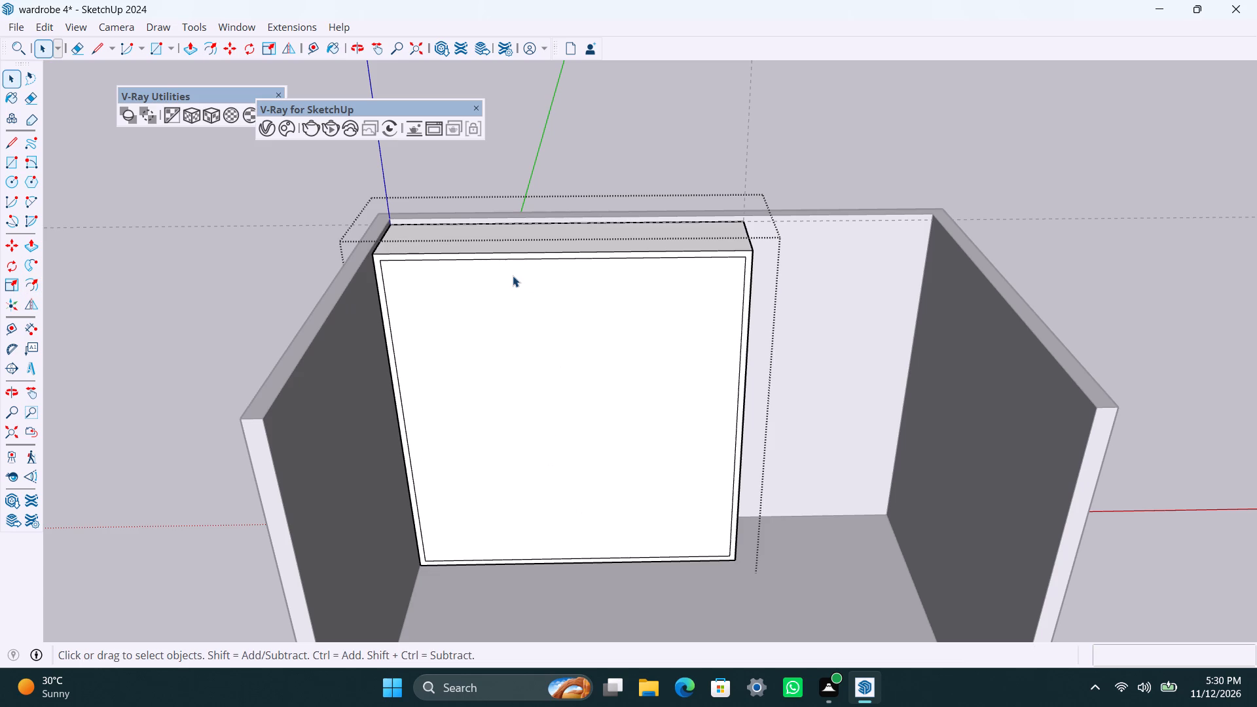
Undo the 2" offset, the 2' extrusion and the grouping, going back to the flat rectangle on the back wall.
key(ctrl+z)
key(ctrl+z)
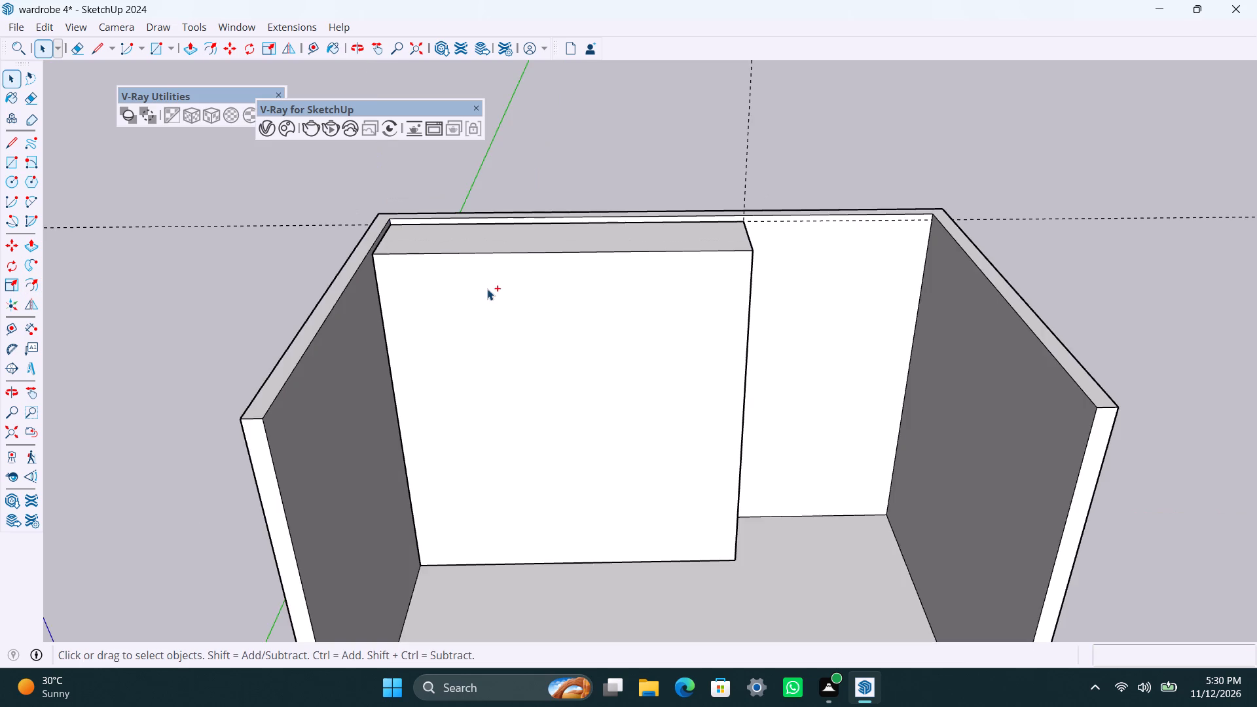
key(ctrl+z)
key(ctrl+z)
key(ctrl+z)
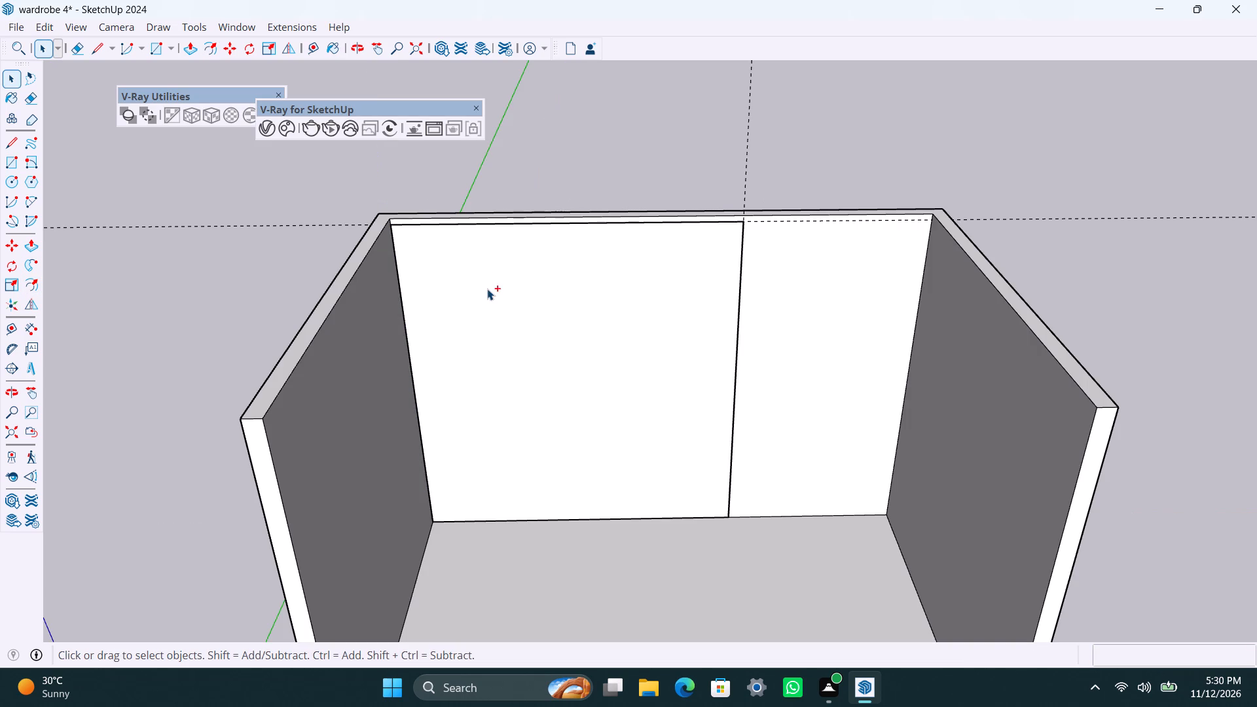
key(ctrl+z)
Copy the rectangle's top edge 2' straight down to divide it into an upper and a lower panel.
click(443, 227)
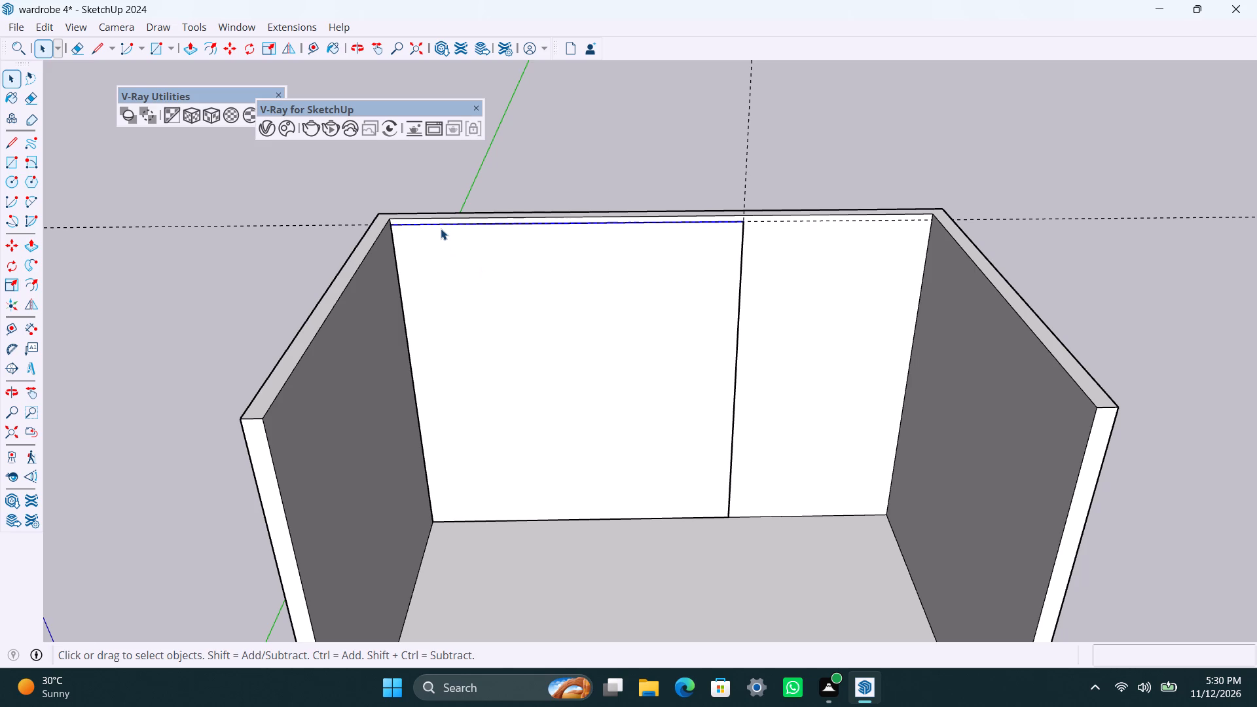
key(m)
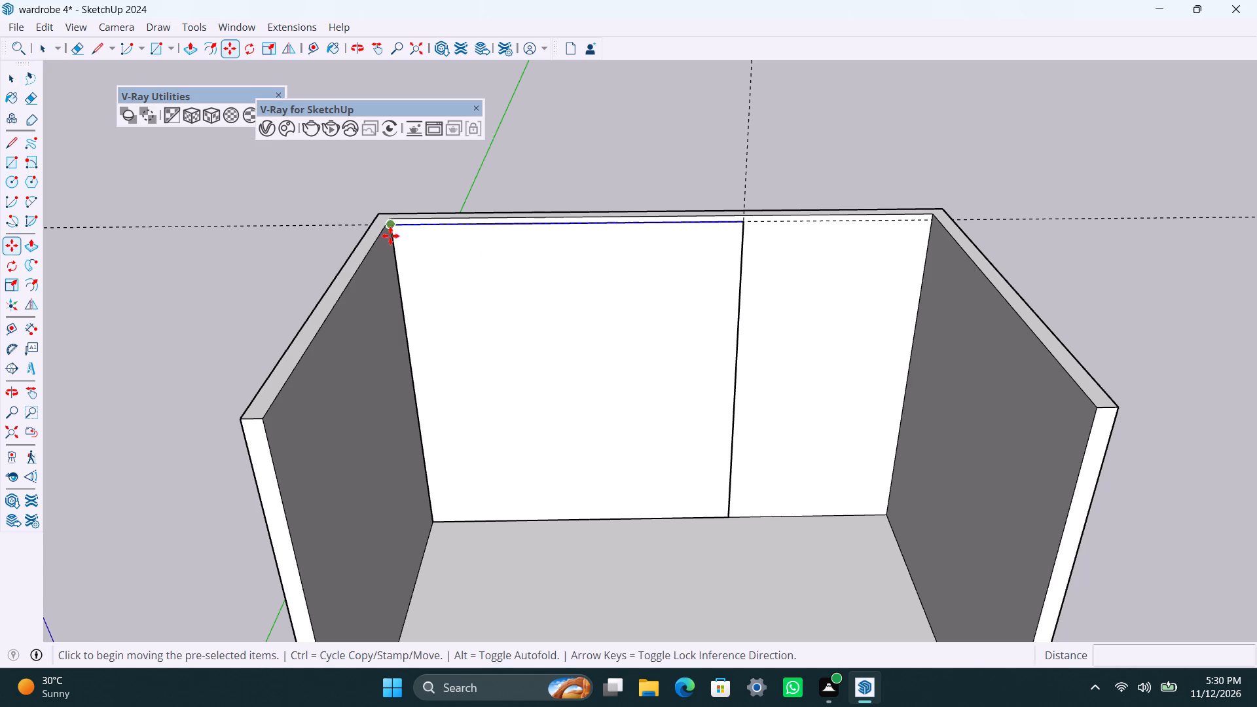
click(390, 230)
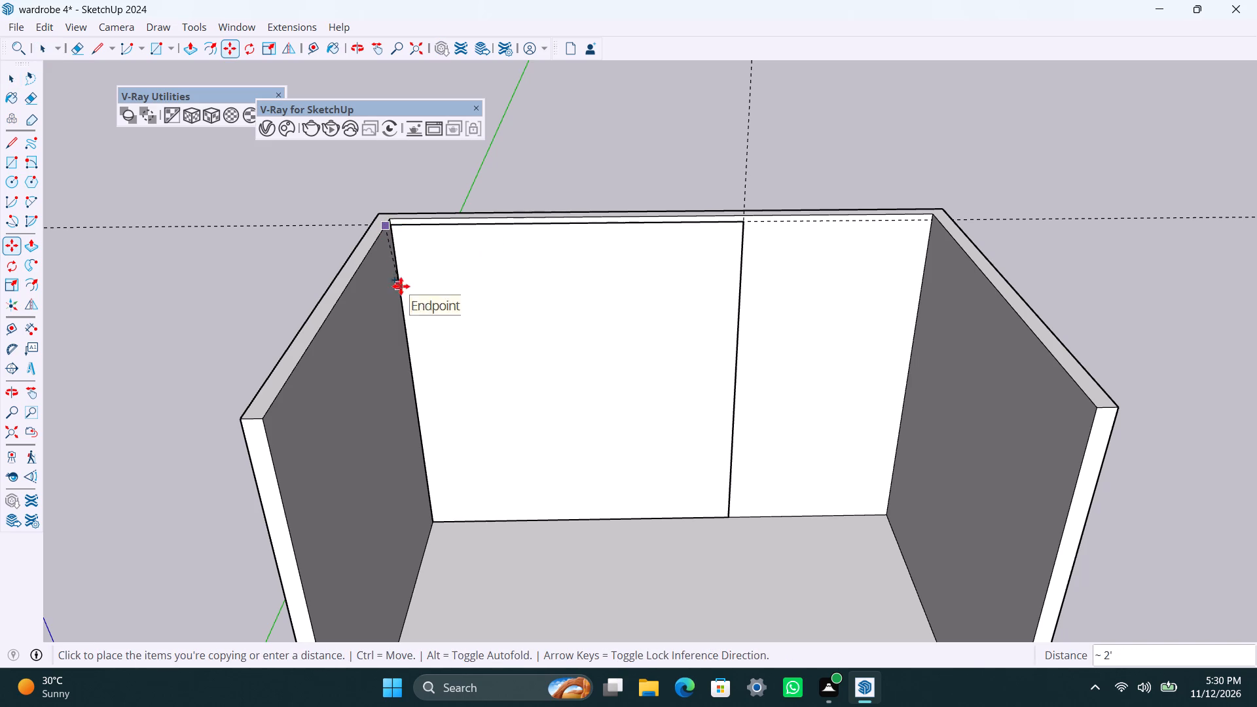
key(space)
key(m)
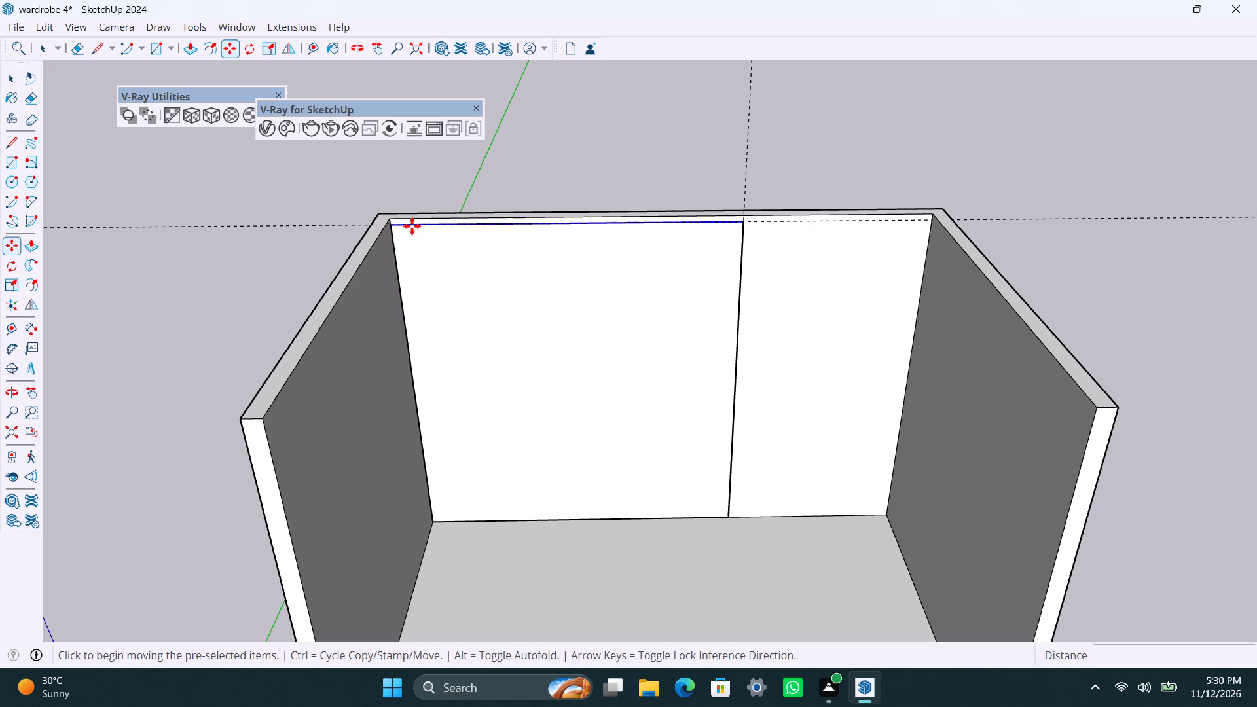
click(411, 227)
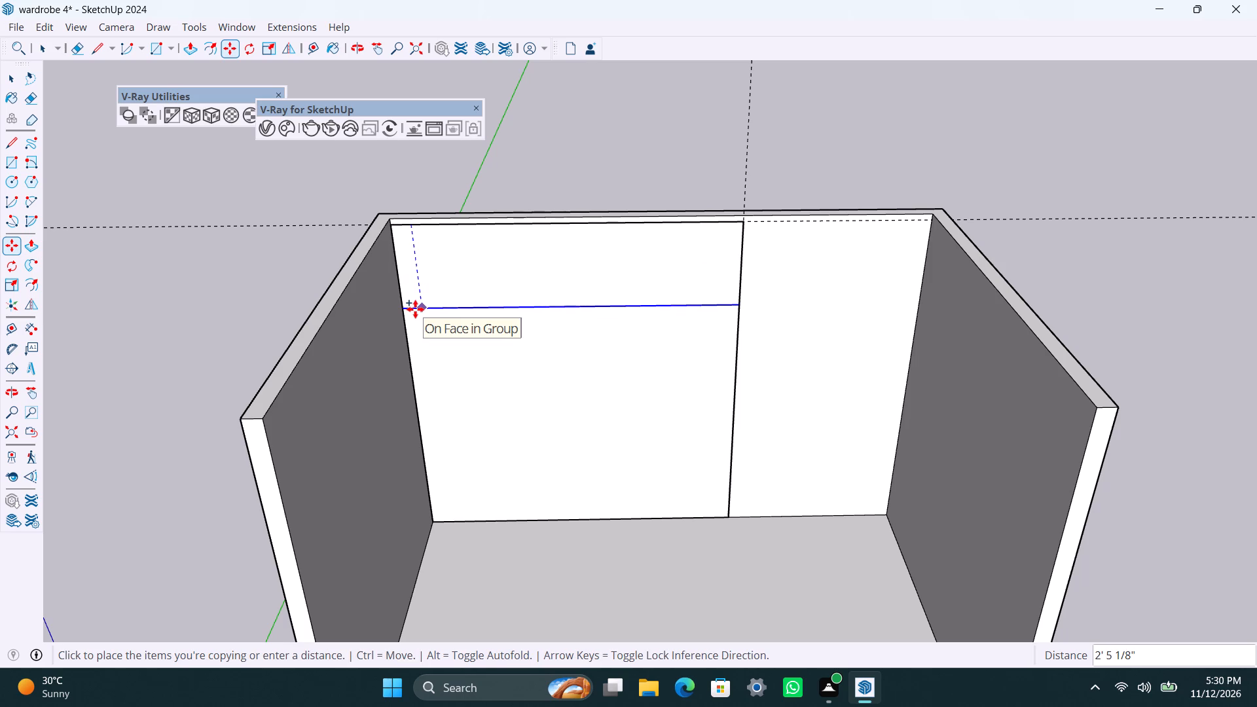
text(2')
key(Return)
key(space)
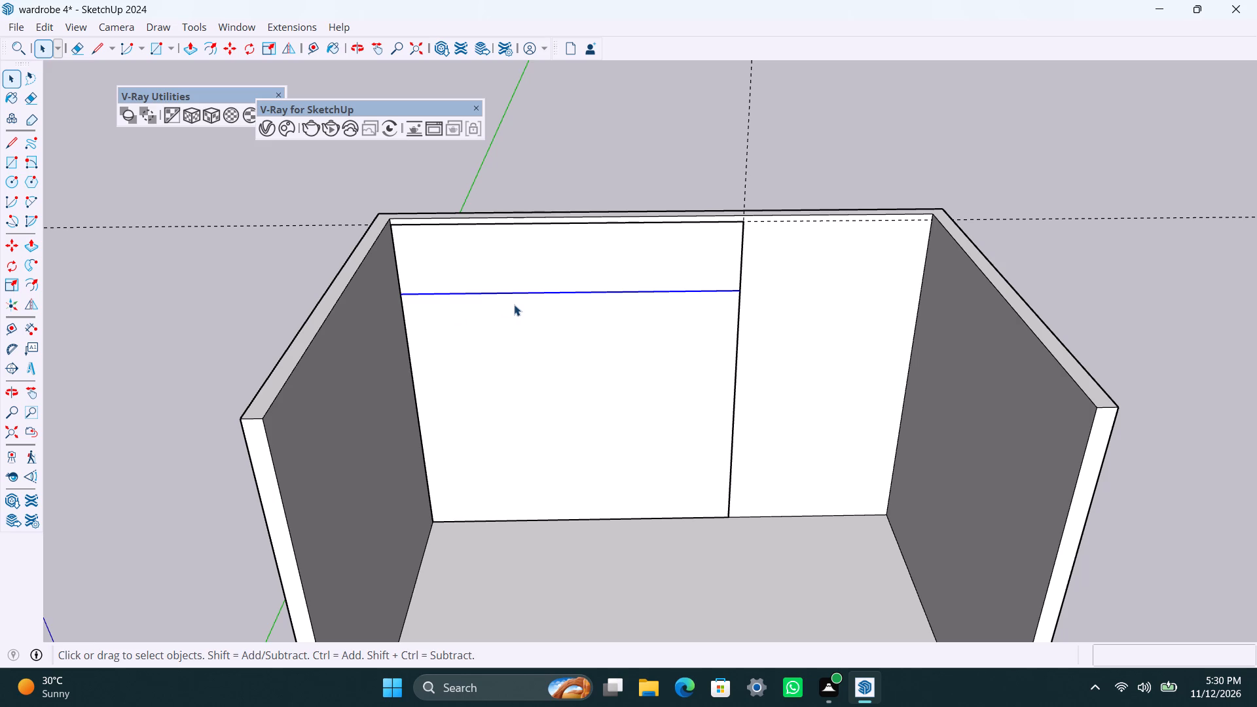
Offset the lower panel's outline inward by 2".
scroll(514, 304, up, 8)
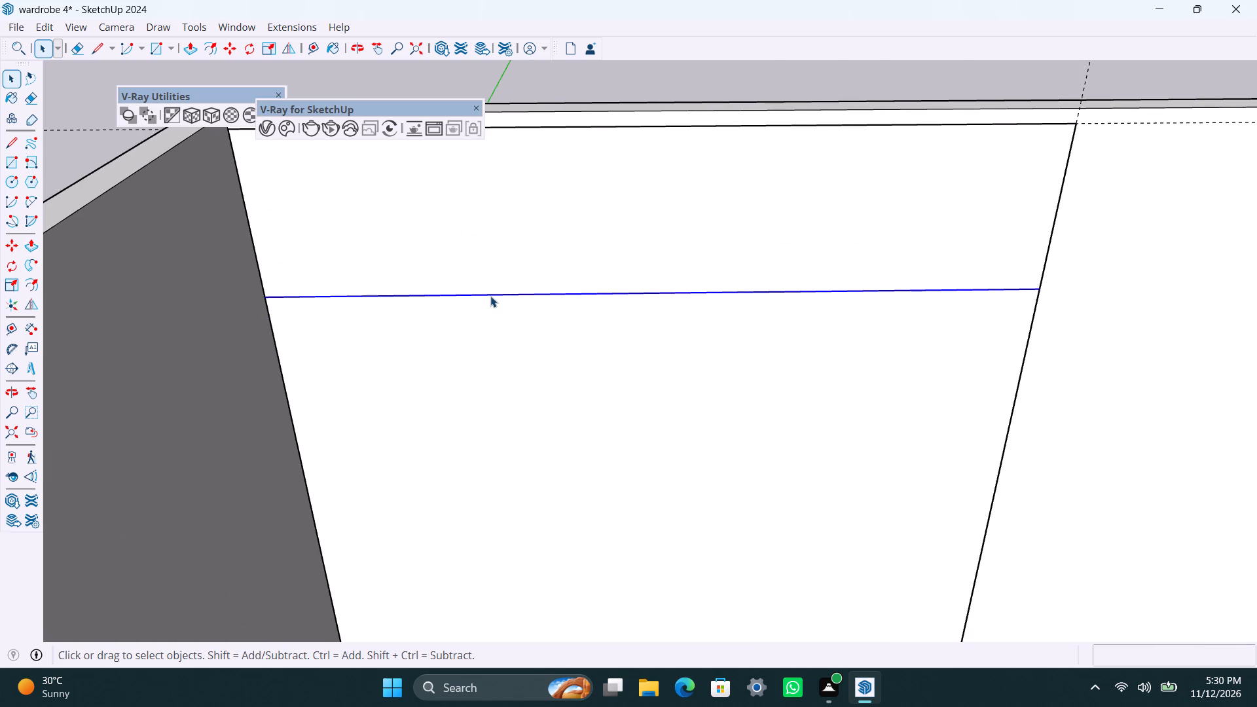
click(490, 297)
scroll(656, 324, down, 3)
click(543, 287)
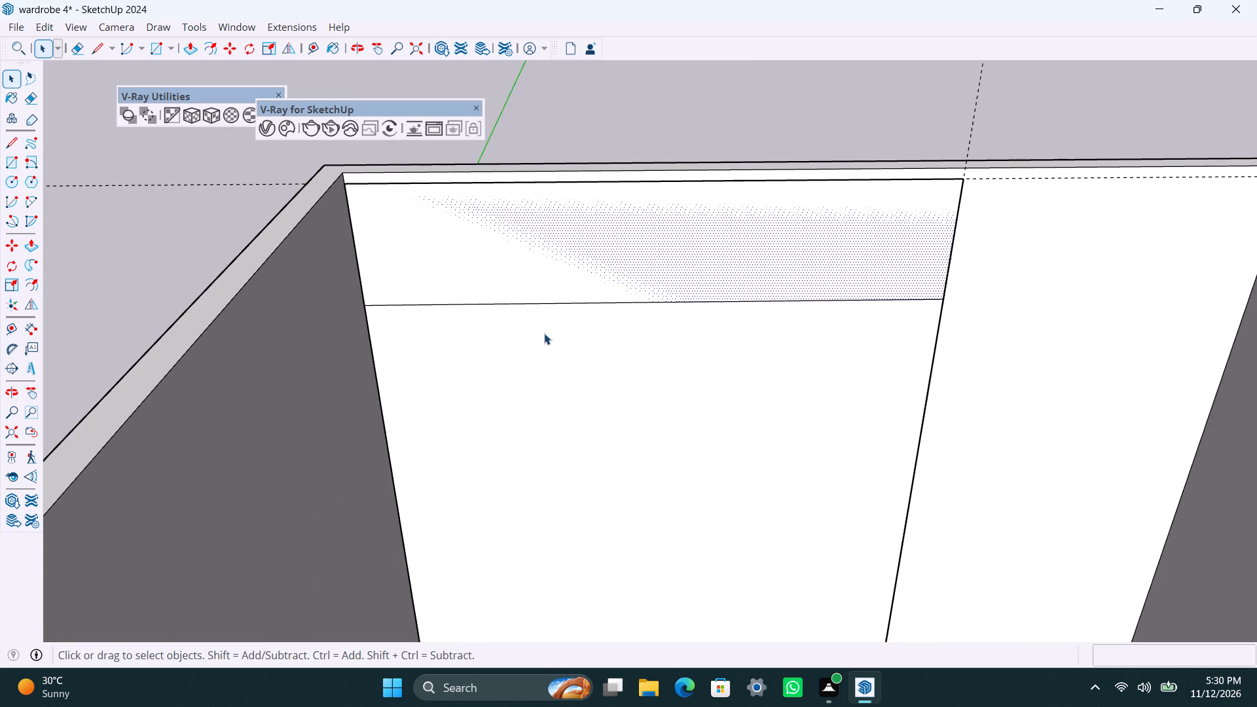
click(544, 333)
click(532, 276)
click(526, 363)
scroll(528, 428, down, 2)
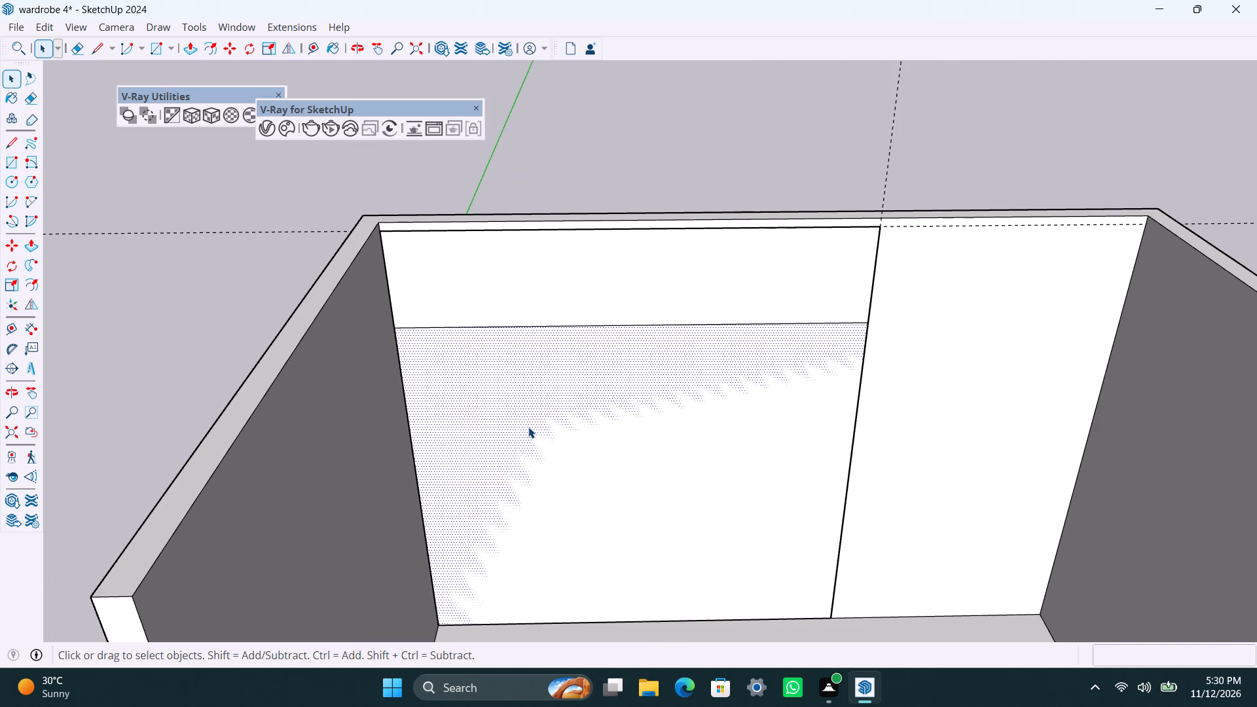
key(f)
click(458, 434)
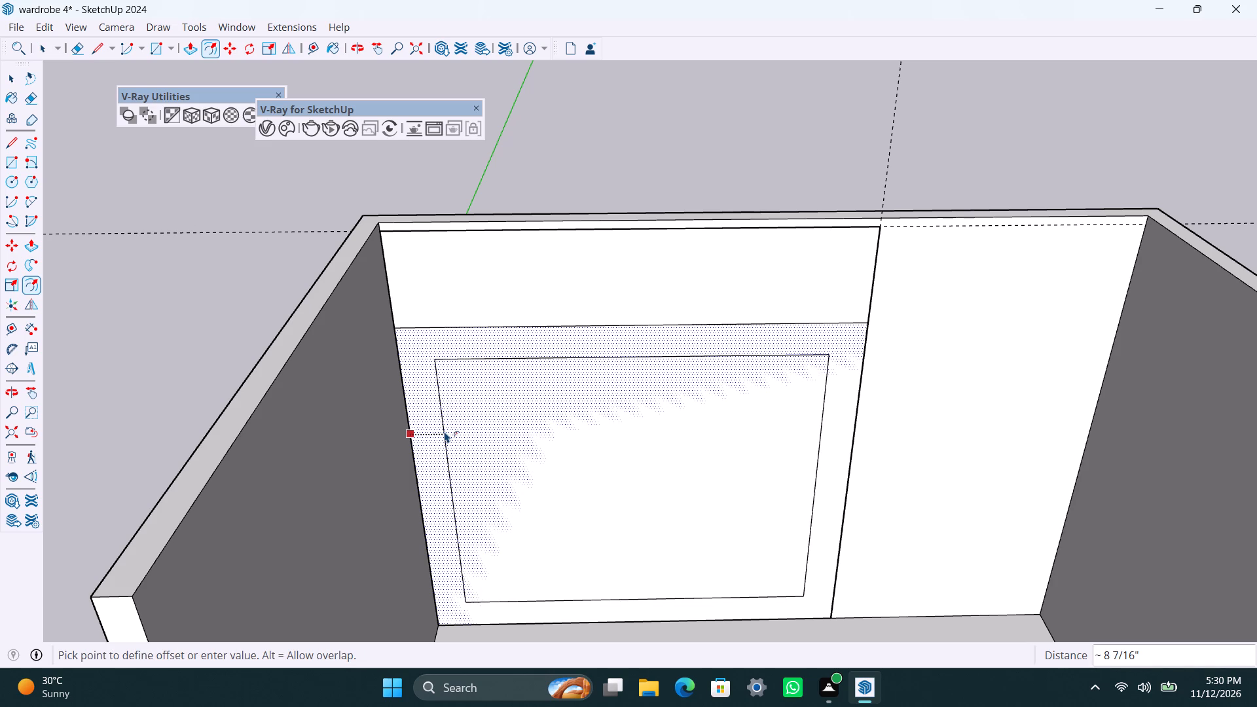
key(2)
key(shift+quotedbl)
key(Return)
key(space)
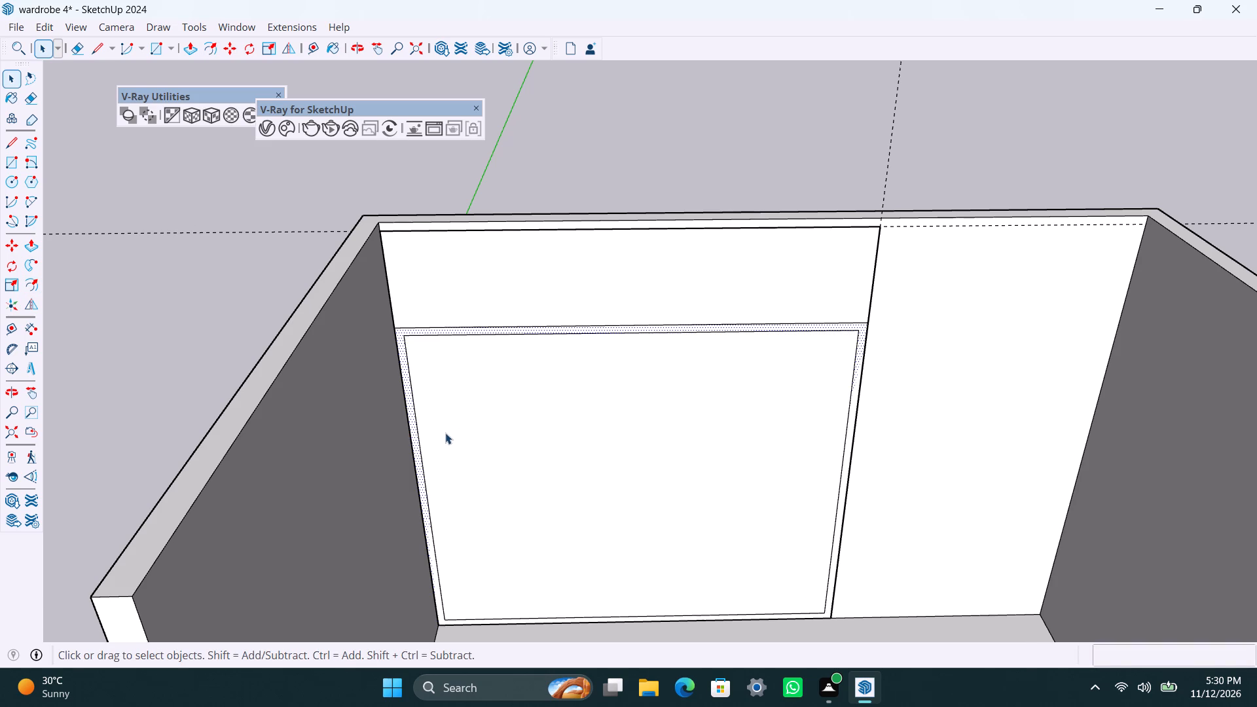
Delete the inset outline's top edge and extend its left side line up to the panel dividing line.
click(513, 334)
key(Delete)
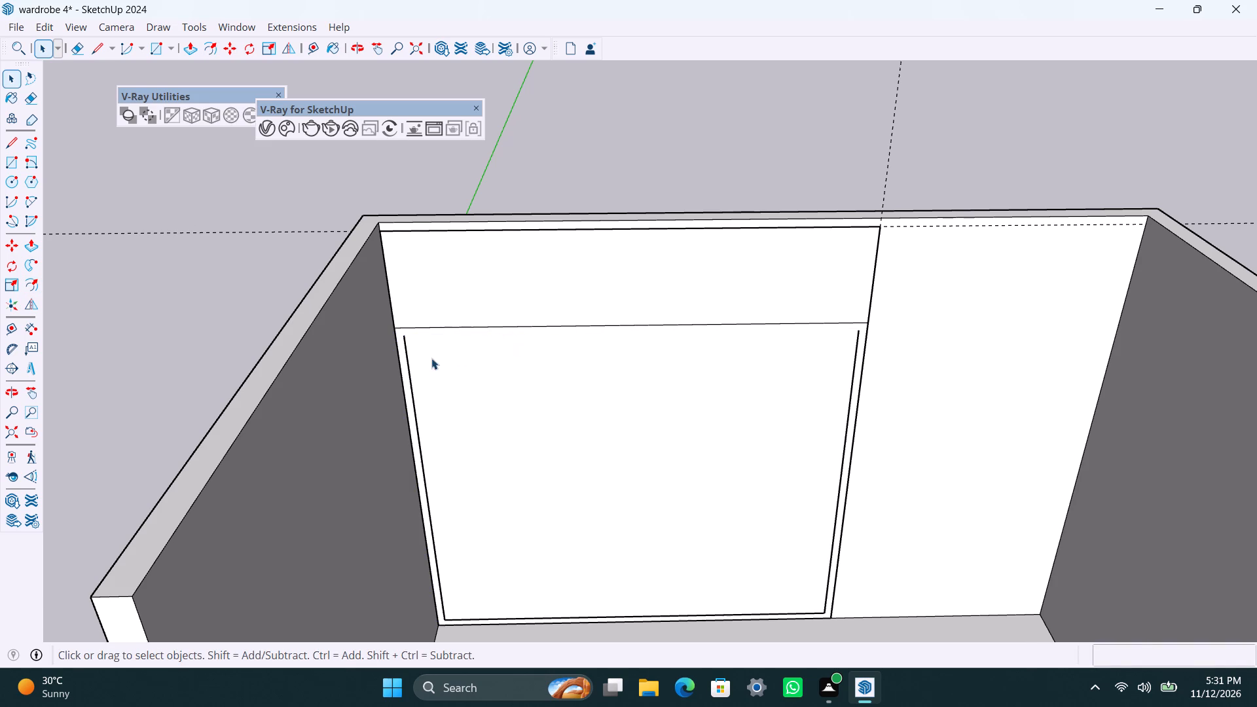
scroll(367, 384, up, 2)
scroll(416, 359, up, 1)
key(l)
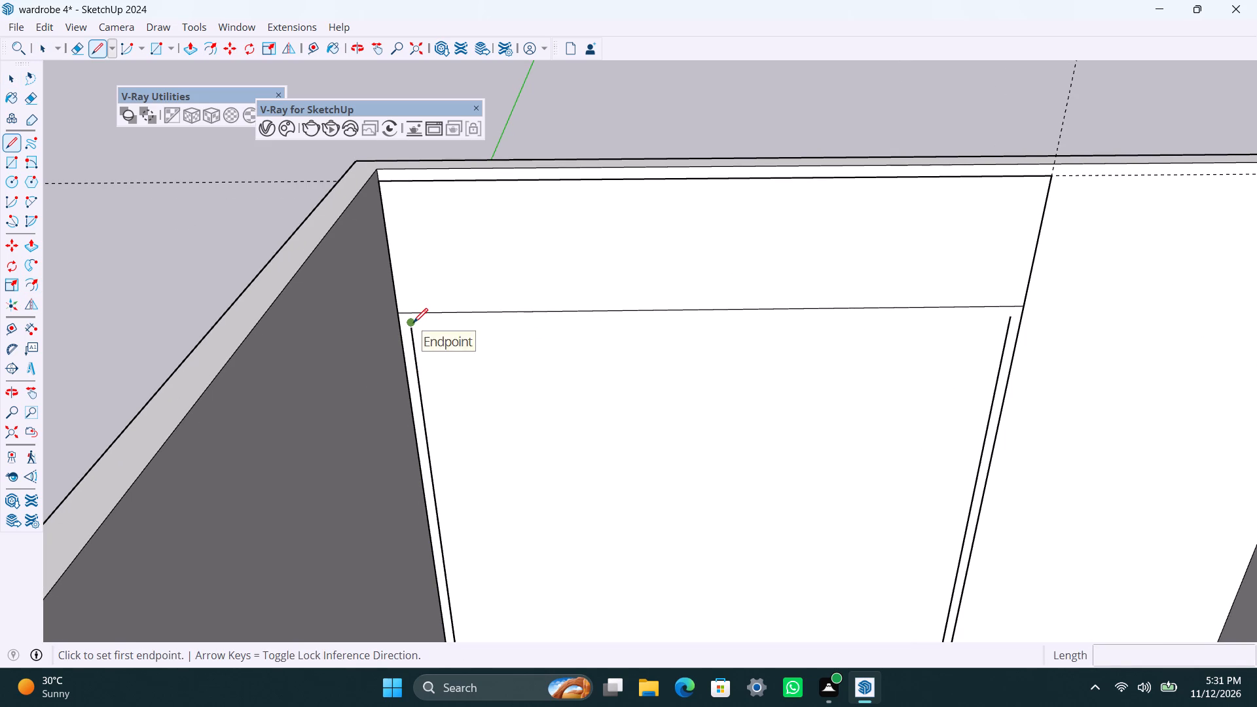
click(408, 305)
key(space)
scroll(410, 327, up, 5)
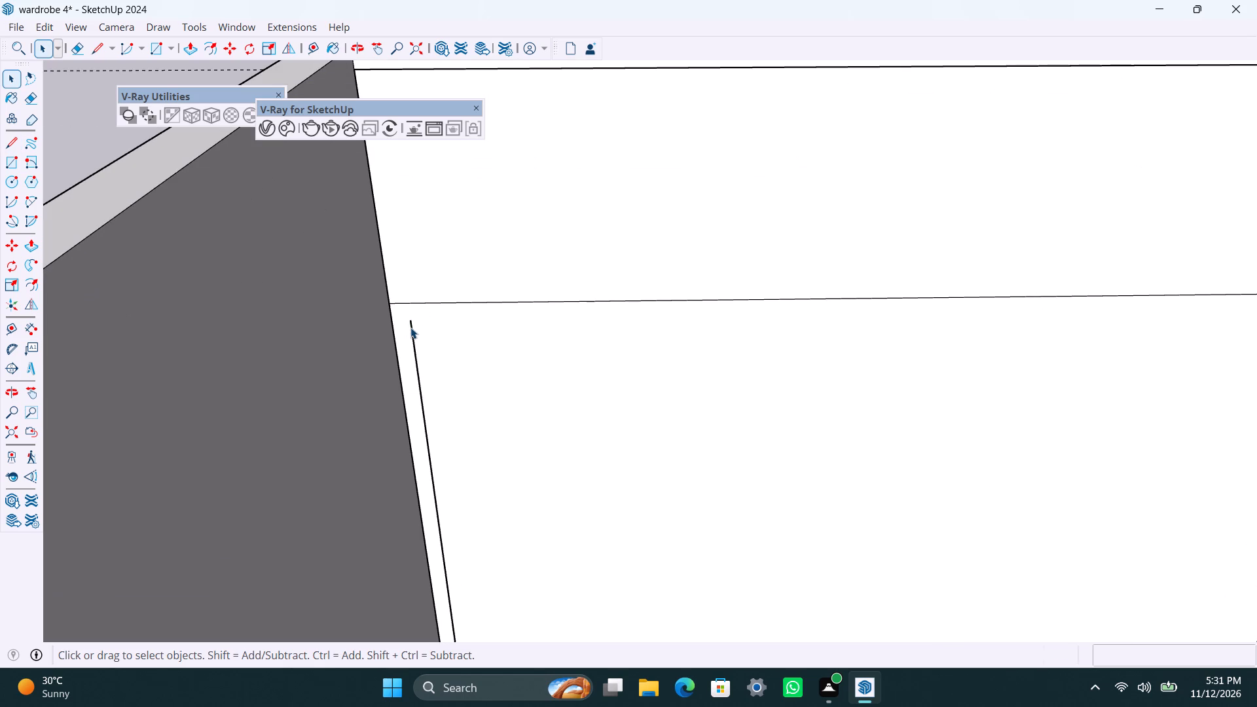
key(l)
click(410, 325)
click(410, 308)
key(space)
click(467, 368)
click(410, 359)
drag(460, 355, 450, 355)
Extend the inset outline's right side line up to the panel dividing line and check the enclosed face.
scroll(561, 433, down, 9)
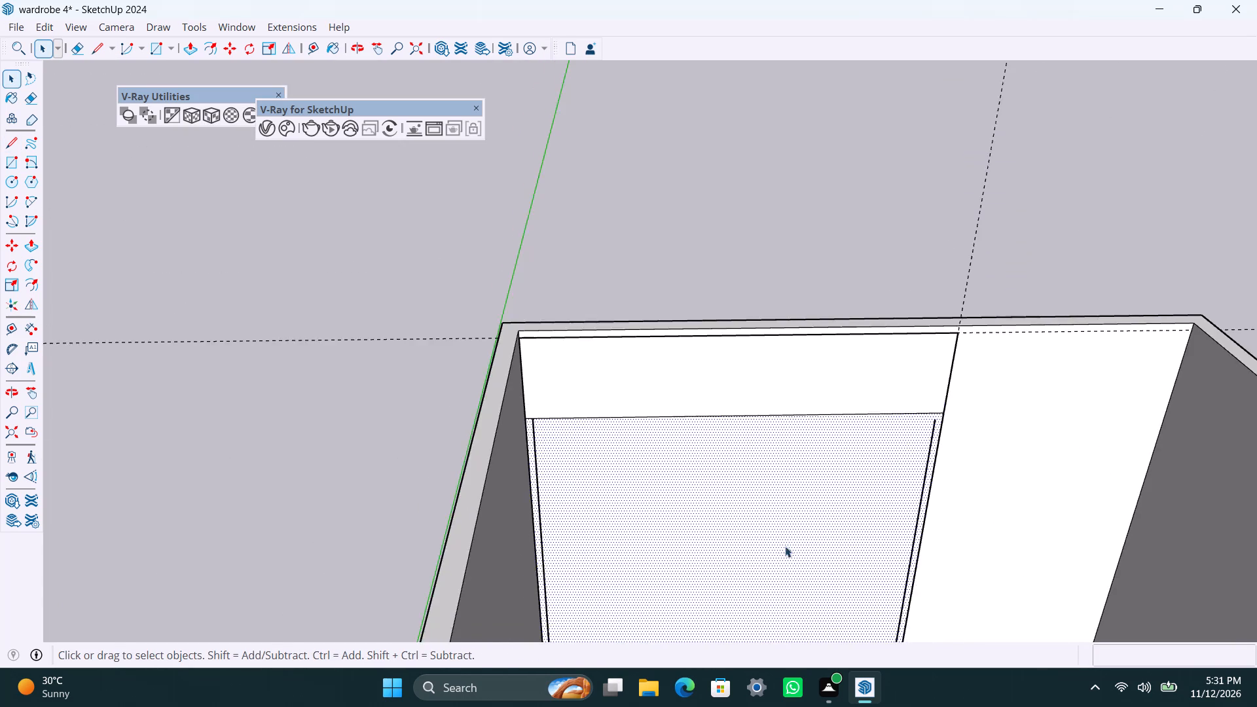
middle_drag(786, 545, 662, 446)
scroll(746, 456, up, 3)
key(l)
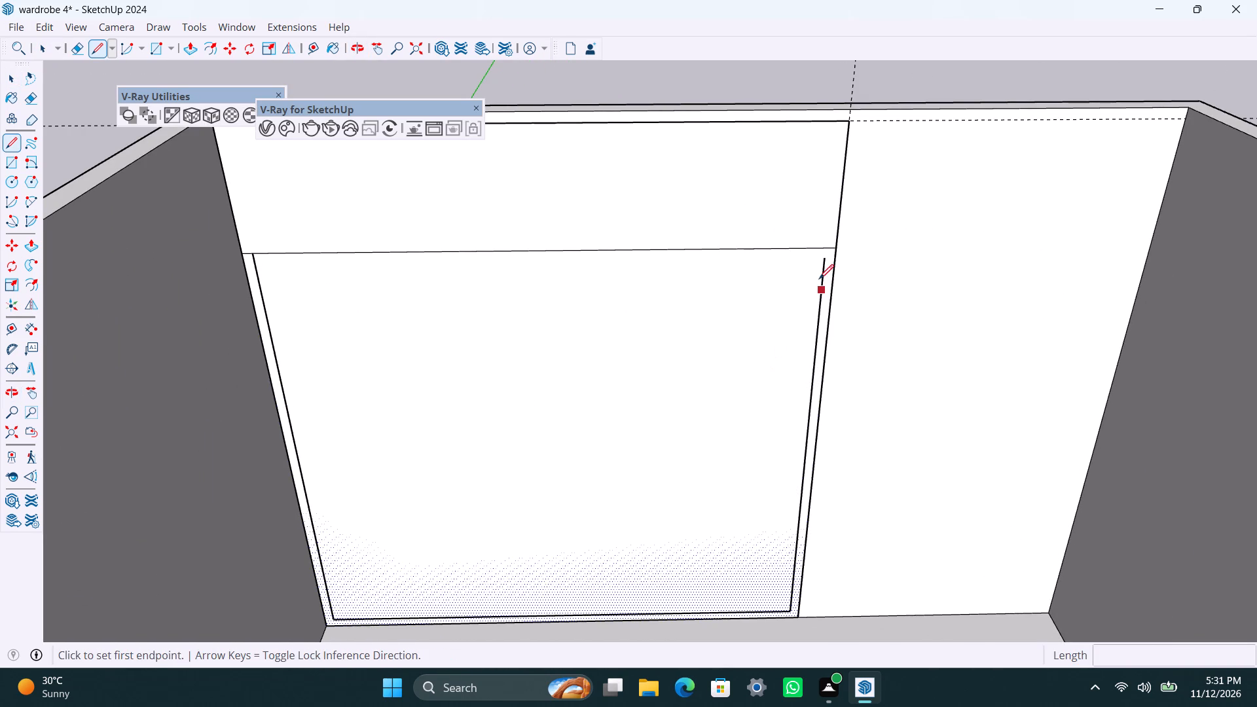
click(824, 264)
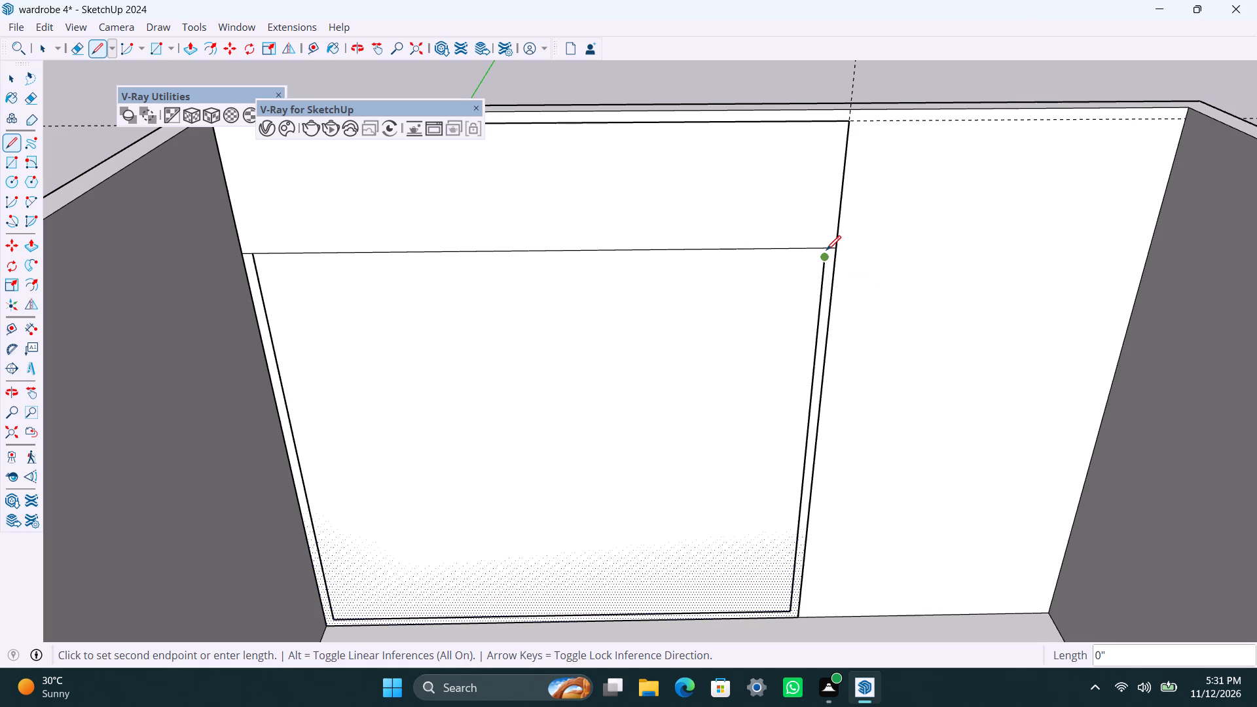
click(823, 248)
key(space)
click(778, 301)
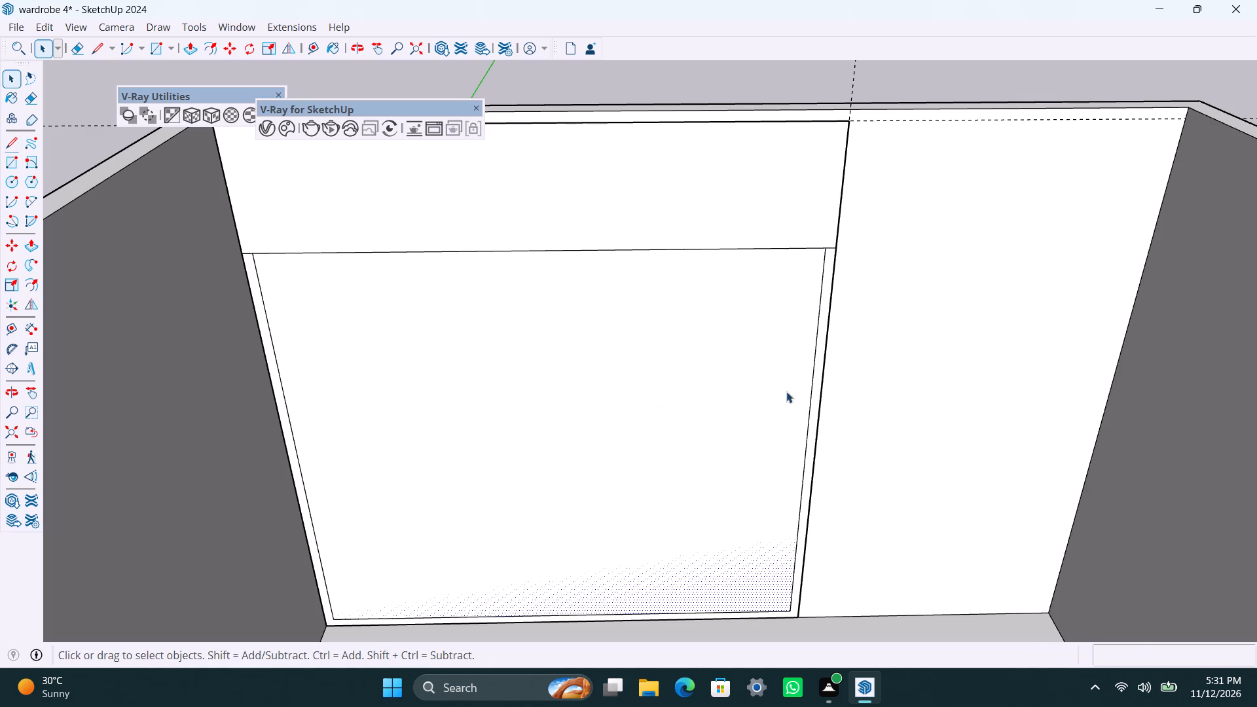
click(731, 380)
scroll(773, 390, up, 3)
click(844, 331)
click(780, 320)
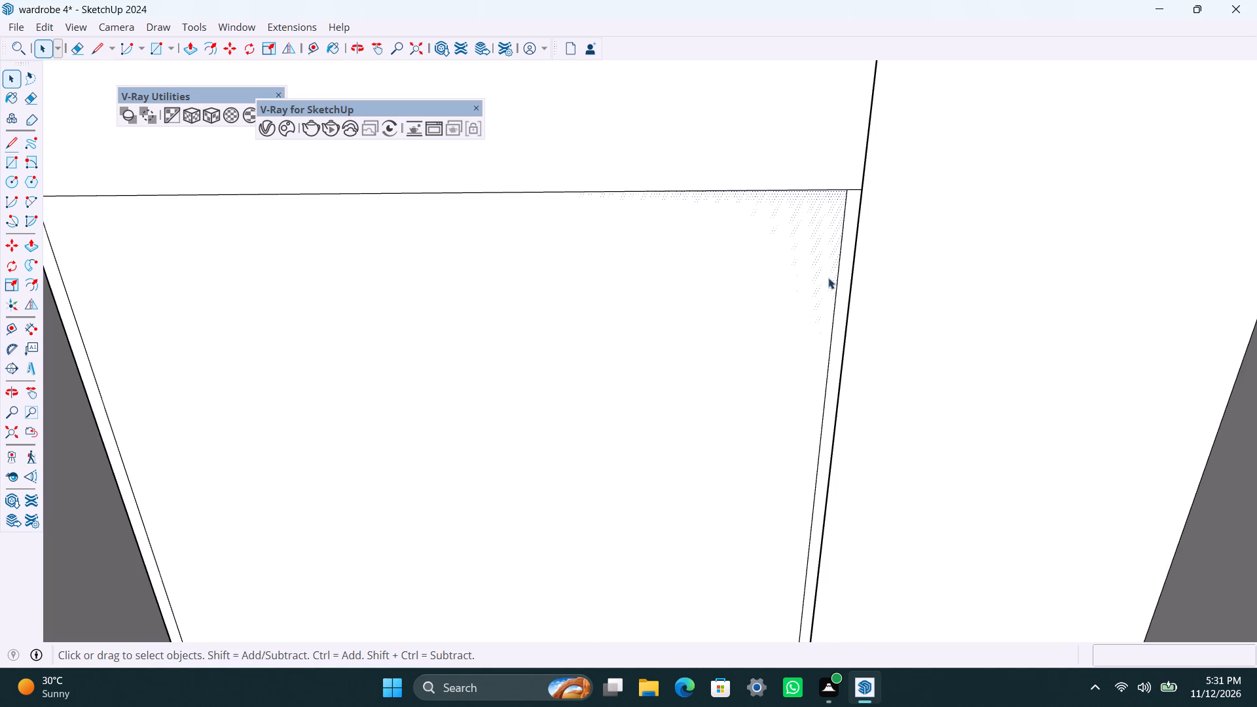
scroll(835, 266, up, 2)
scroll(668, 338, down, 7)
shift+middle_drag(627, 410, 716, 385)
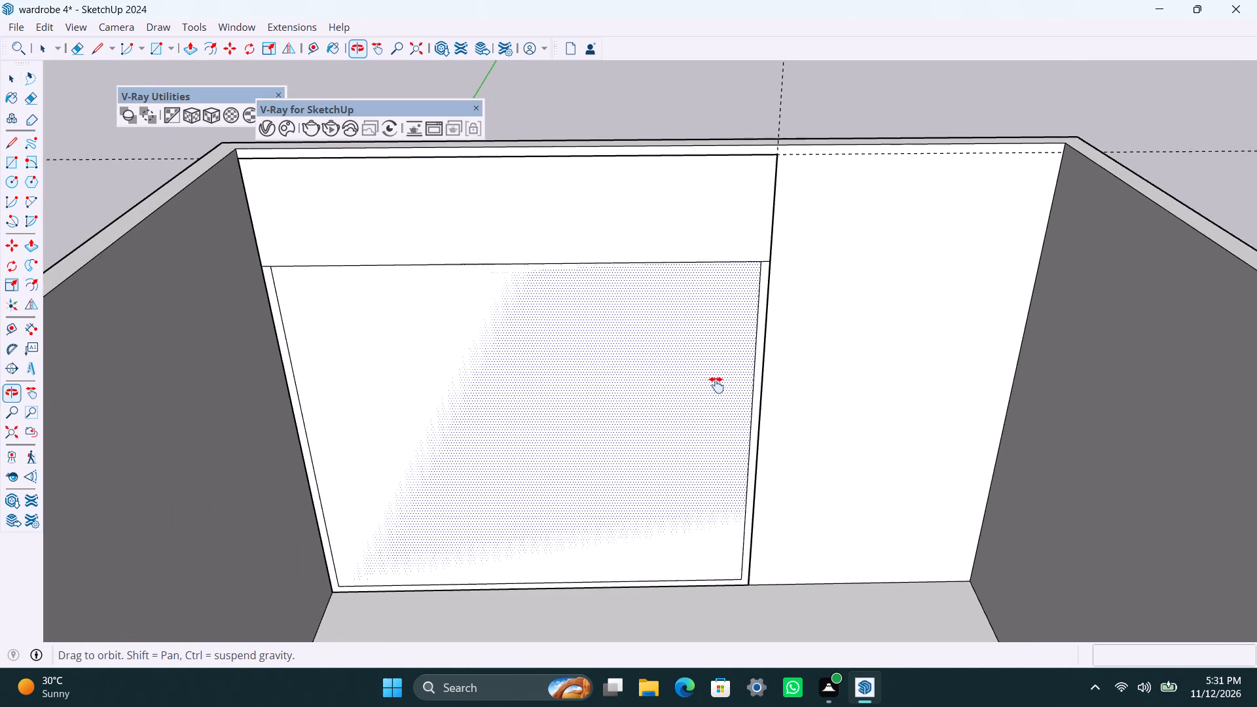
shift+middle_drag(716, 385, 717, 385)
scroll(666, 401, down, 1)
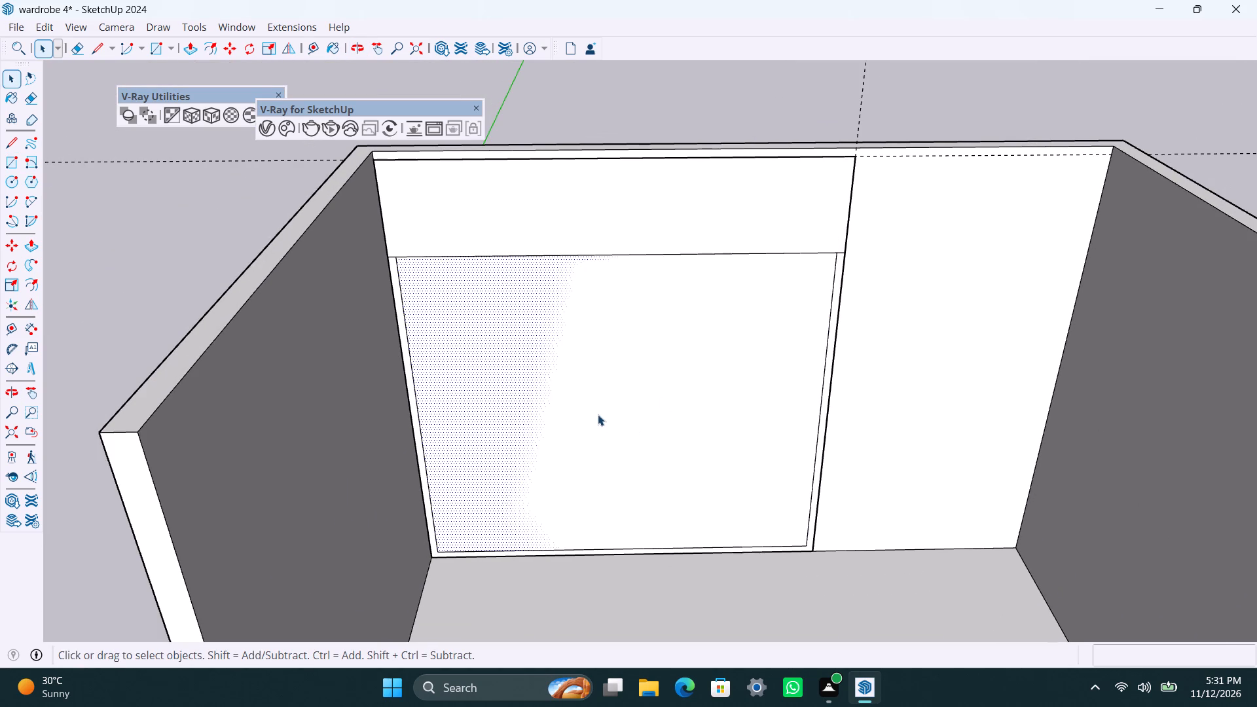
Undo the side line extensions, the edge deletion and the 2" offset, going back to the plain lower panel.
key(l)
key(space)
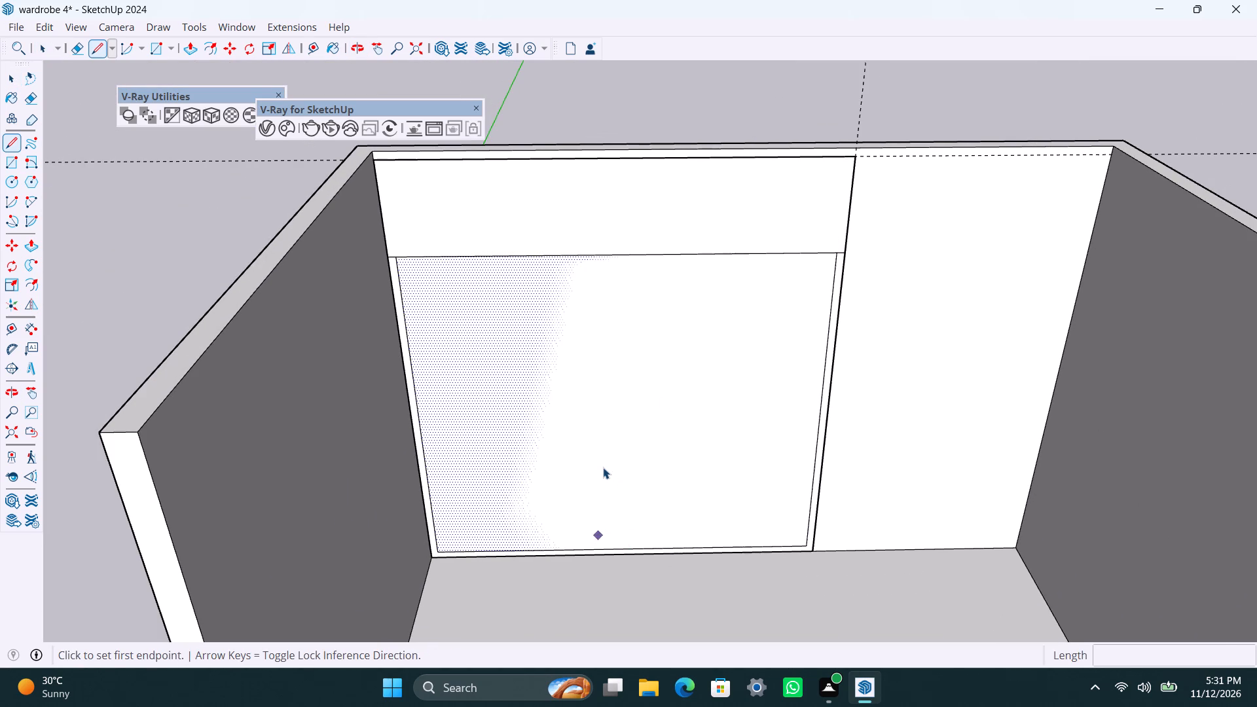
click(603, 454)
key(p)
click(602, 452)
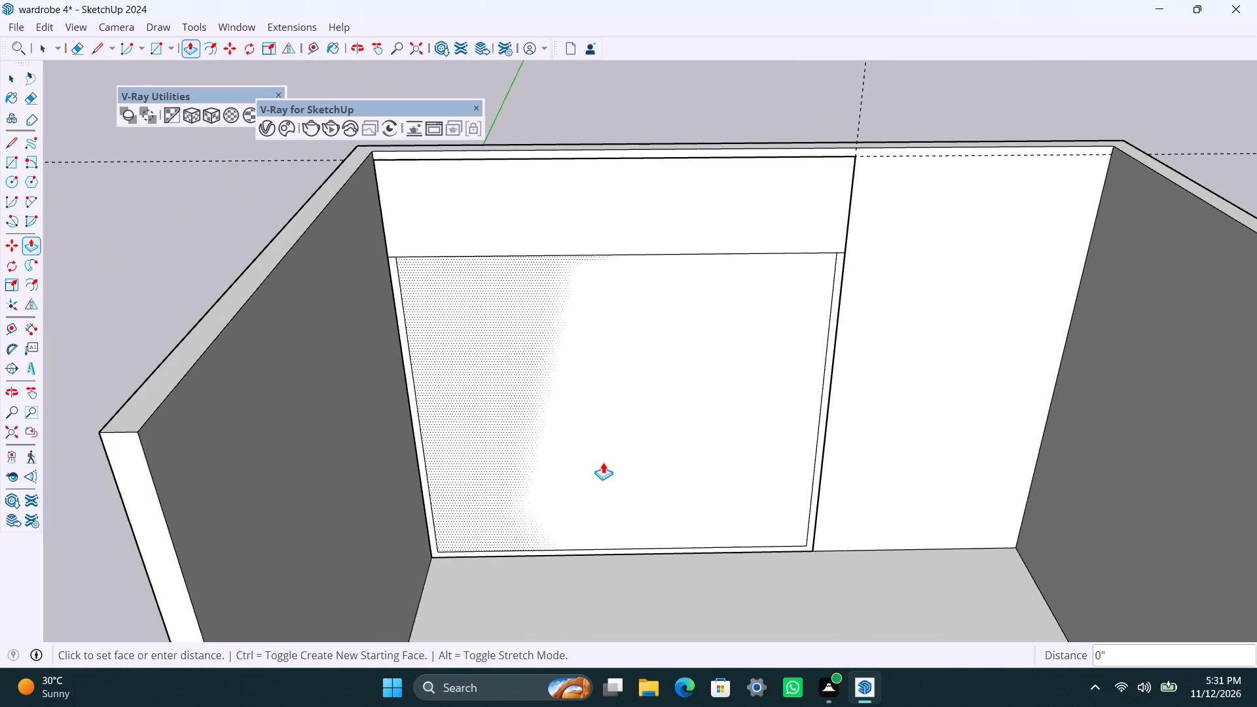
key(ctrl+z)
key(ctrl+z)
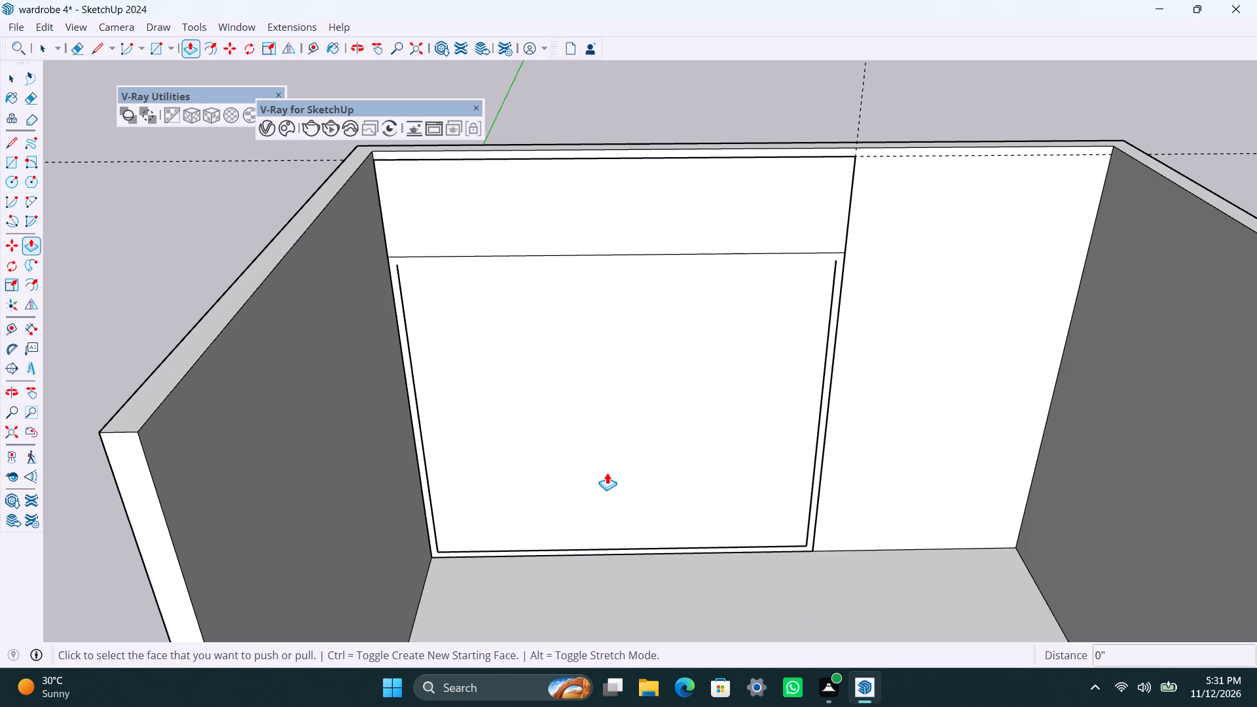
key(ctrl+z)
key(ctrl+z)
Extrude the lower panel 2' out from the back wall.
click(551, 454)
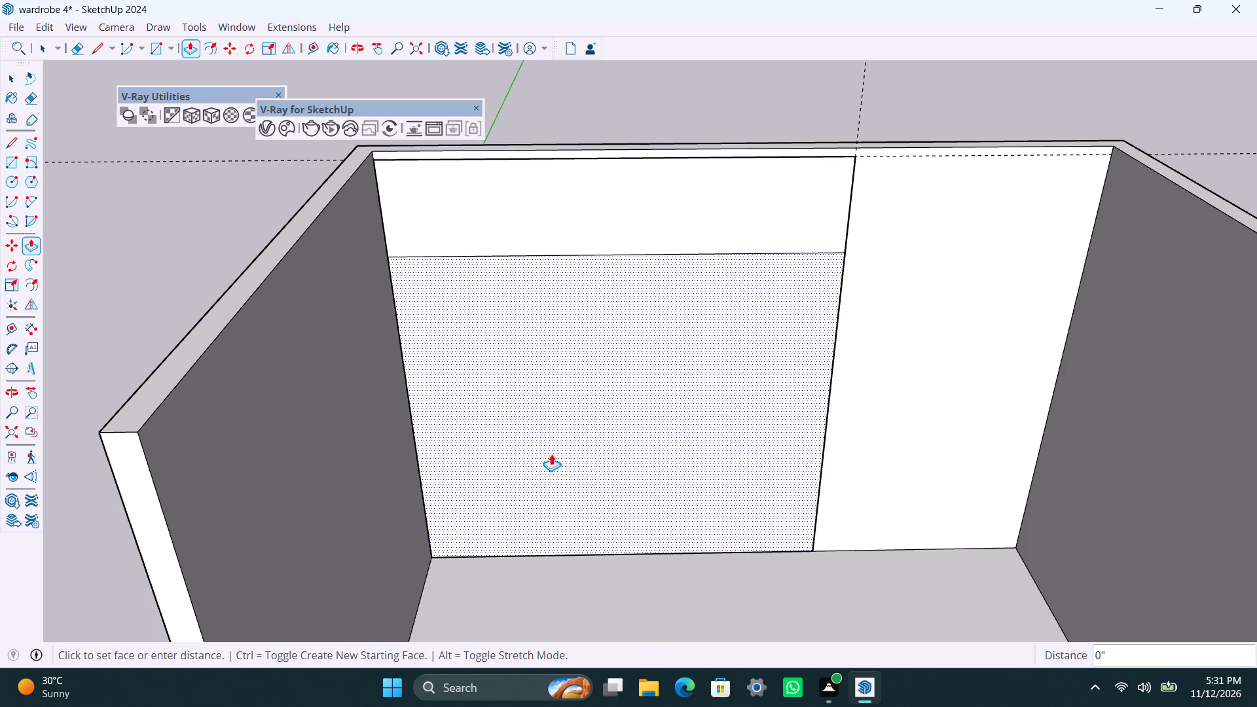
key(2)
key(apostrophe)
key(Return)
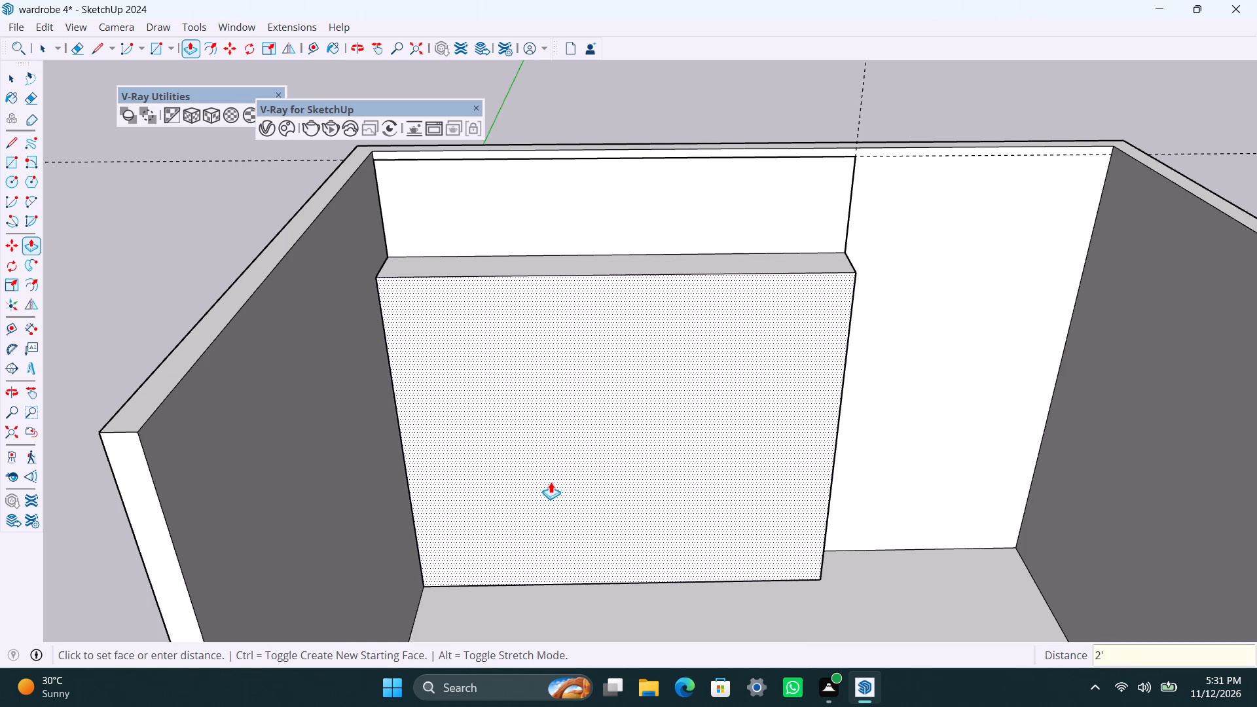
key(space)
Offset the outline of the extruded lower box's front face inward by 2".
click(410, 399)
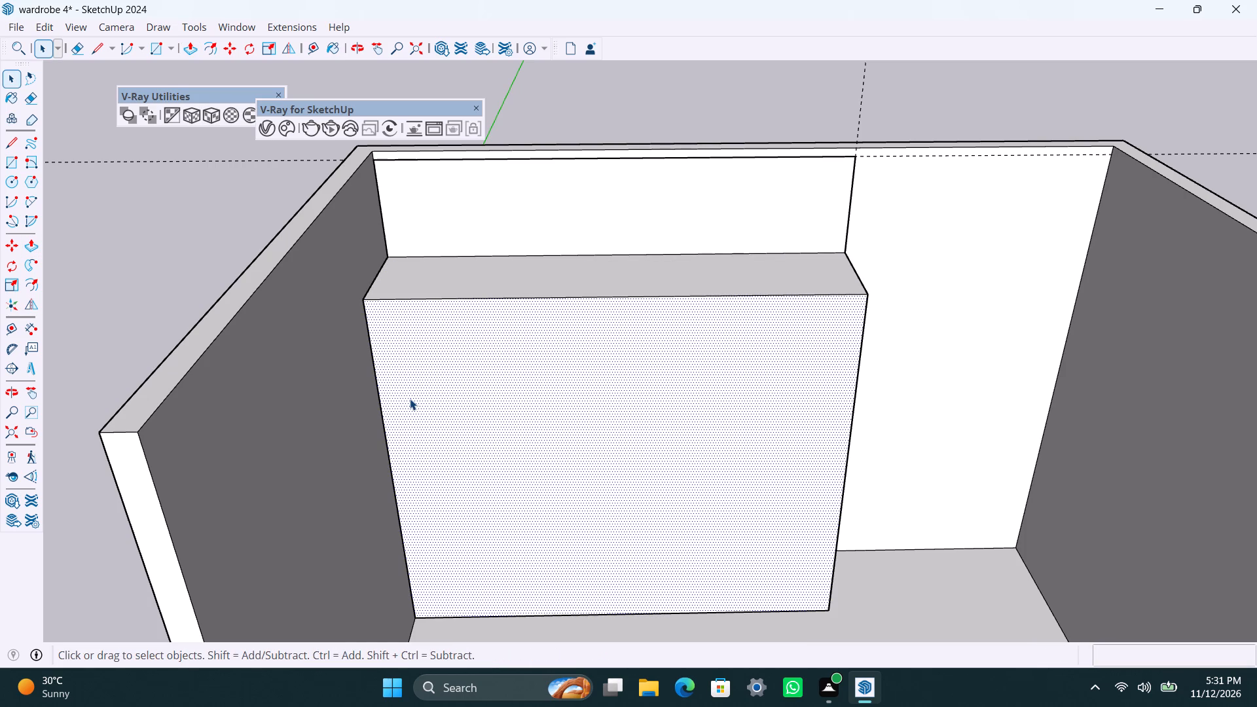
key(f)
click(393, 365)
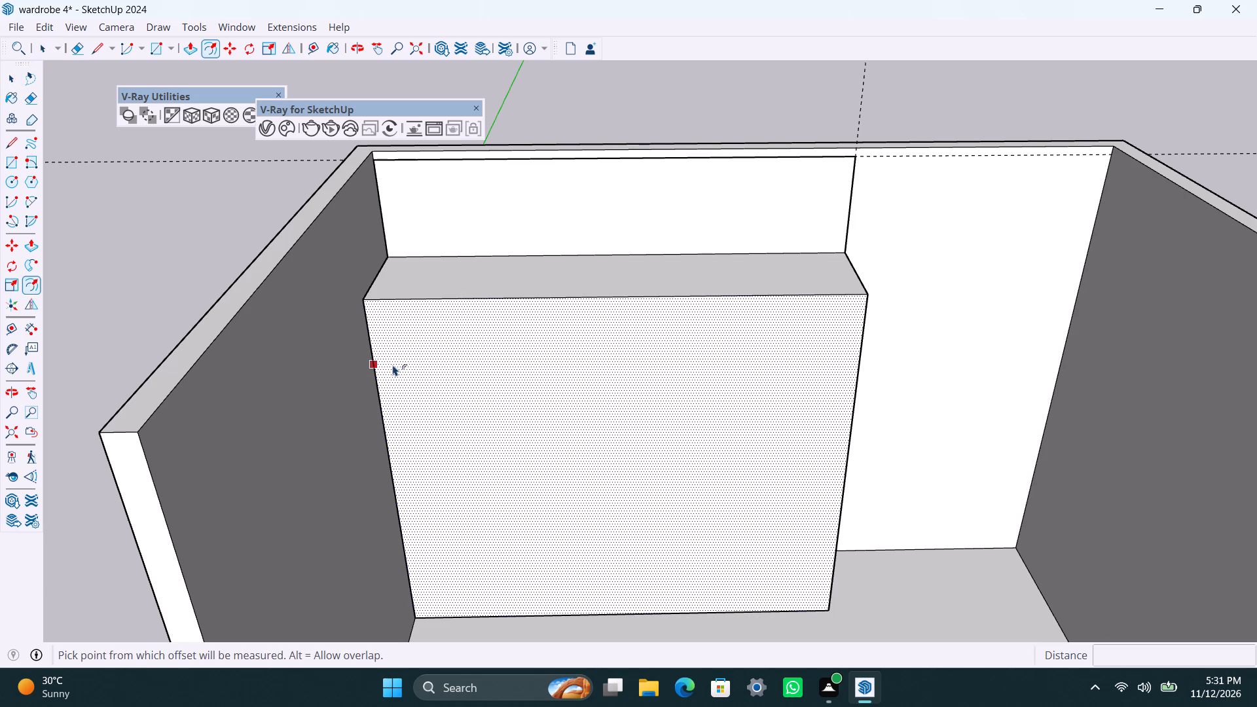
text(2")
key(Return)
key(space)
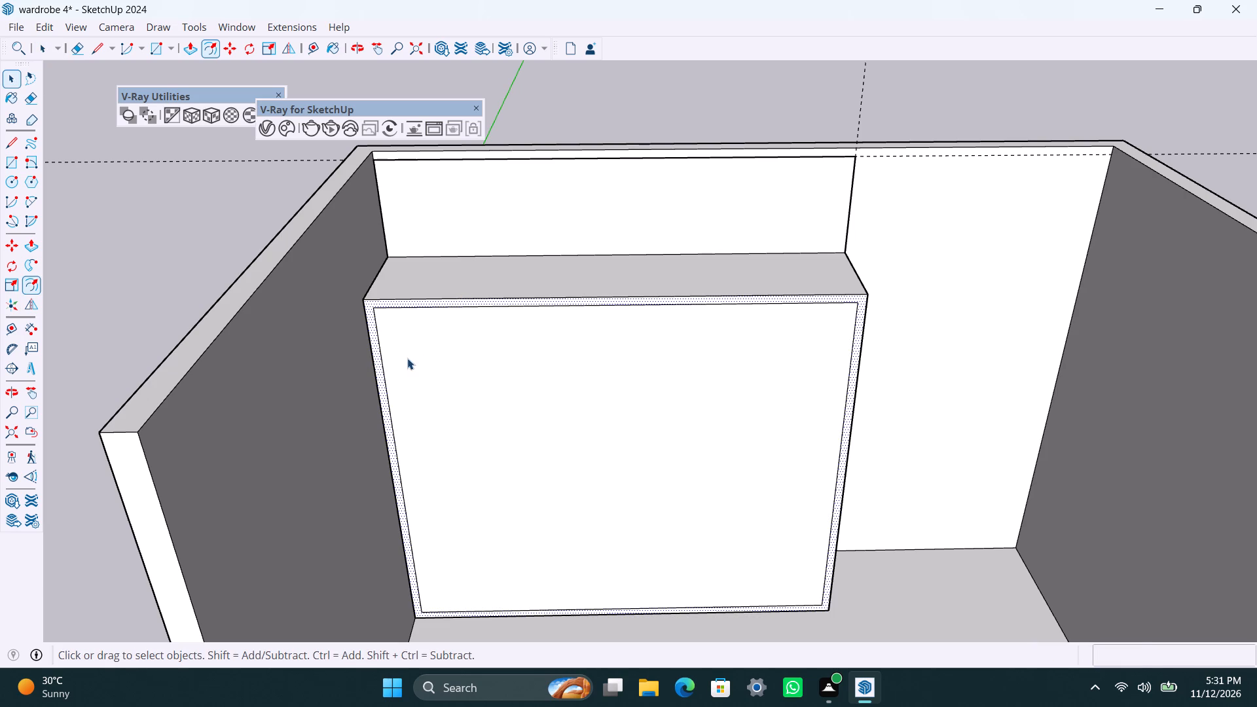
Move the inset outline's top edge up onto the front face's top edge, leaving a border only at the sides and bottom.
scroll(442, 314, up, 5)
click(442, 304)
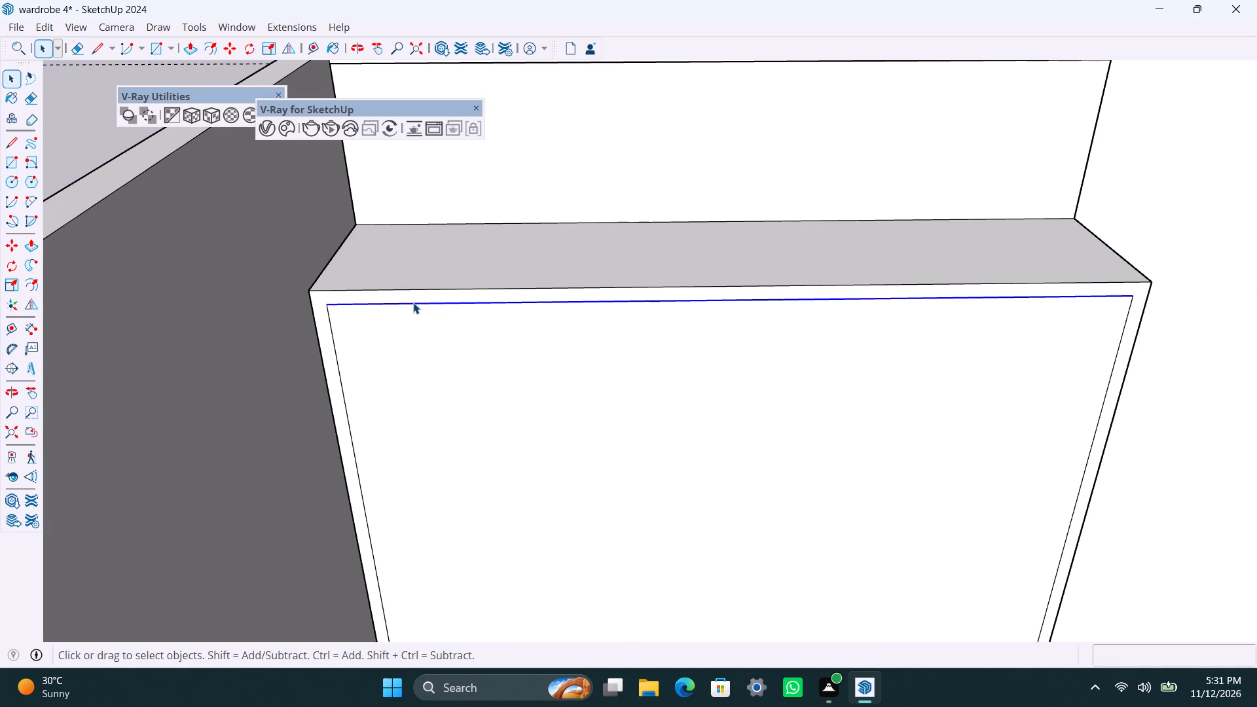
scroll(392, 308, up, 5)
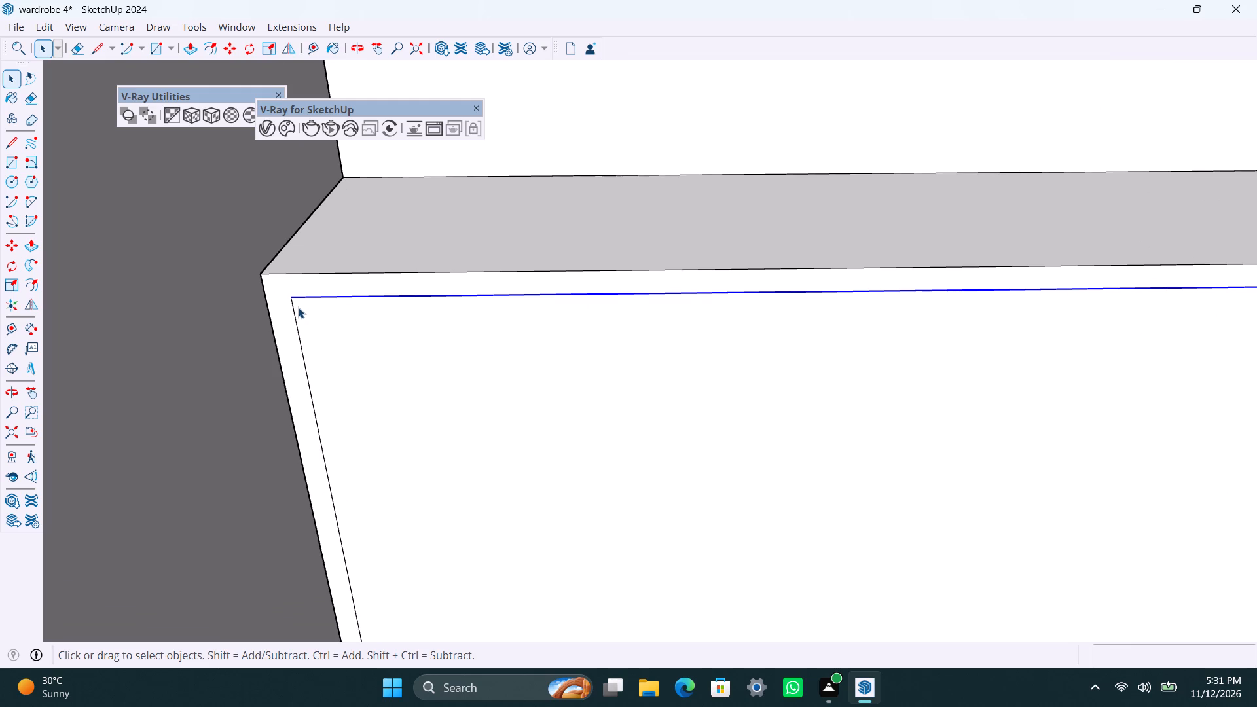
key(m)
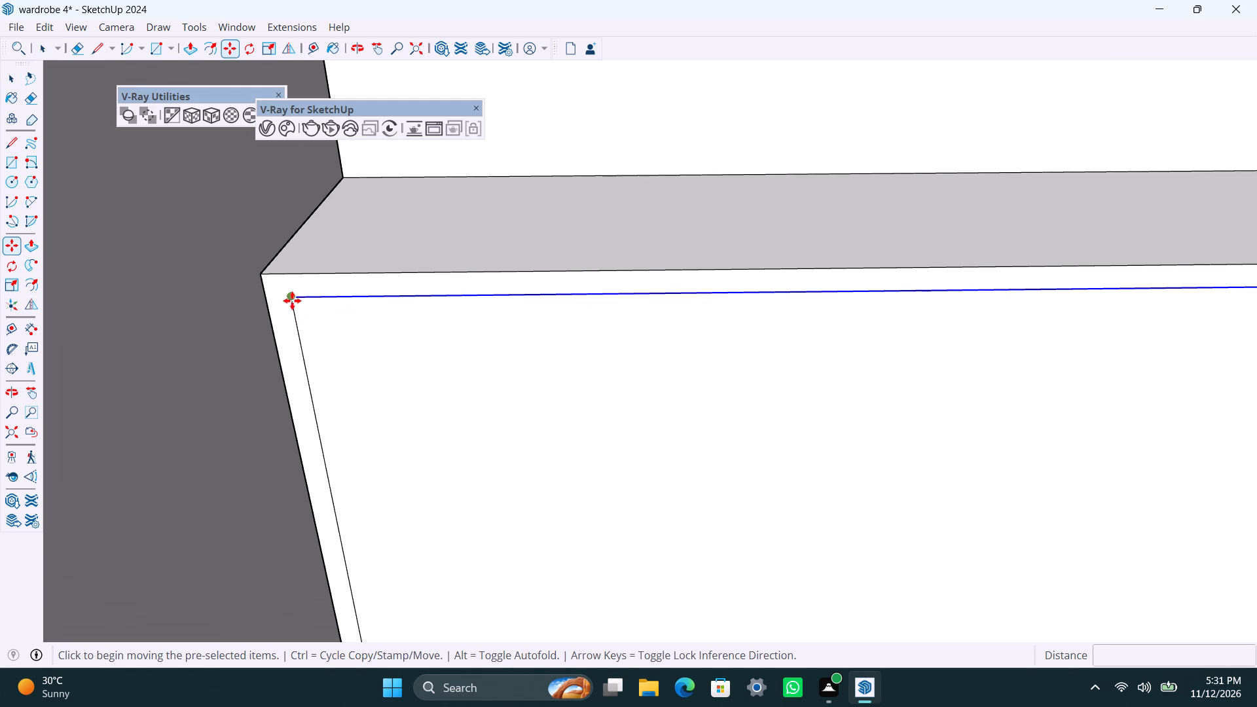
click(292, 299)
click(285, 275)
key(space)
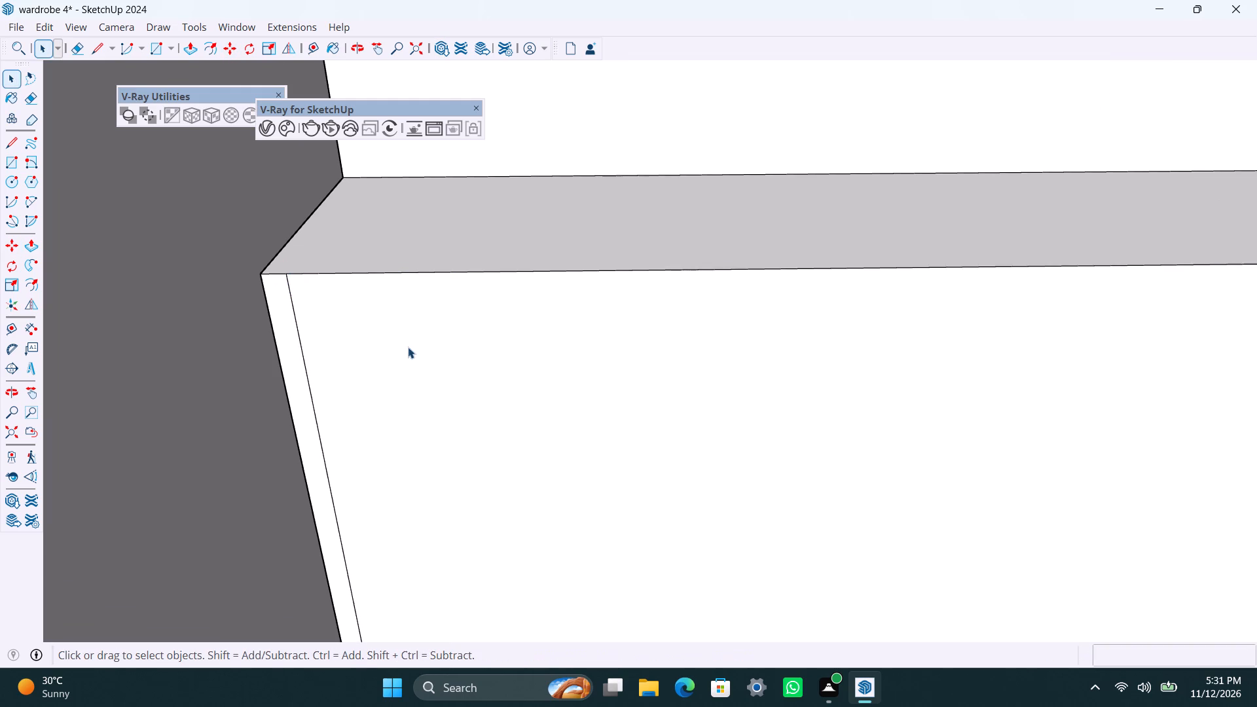
click(408, 347)
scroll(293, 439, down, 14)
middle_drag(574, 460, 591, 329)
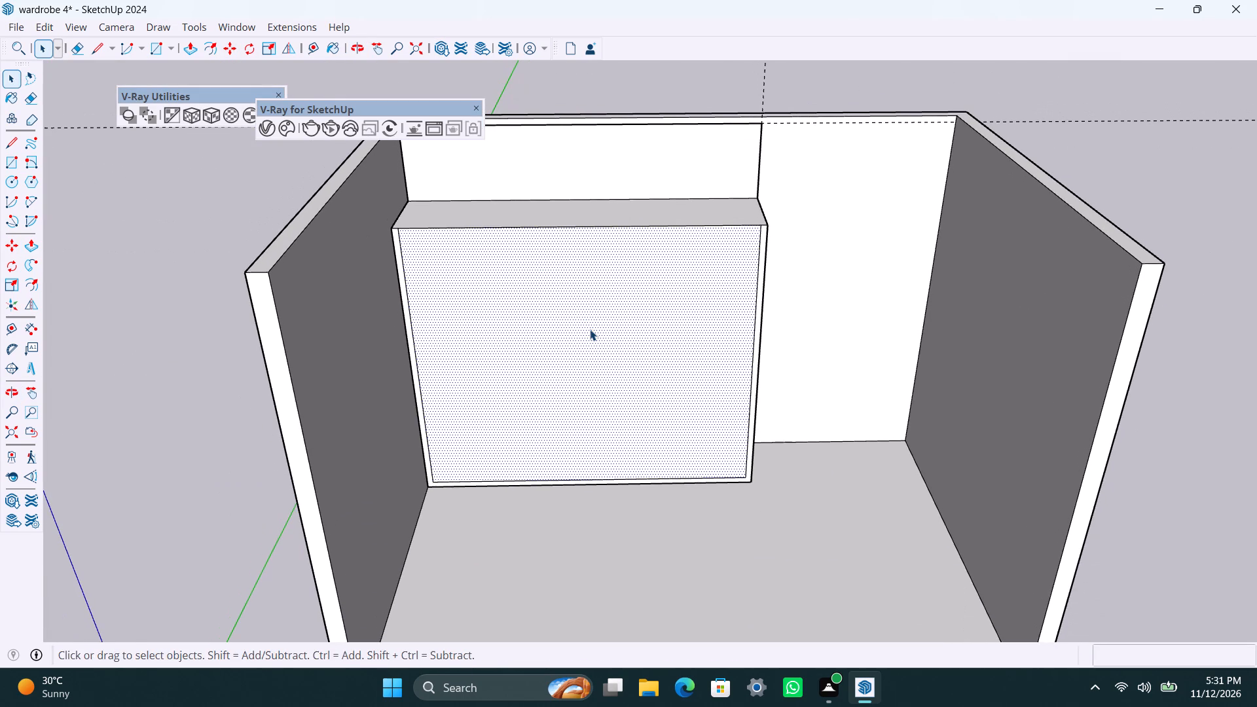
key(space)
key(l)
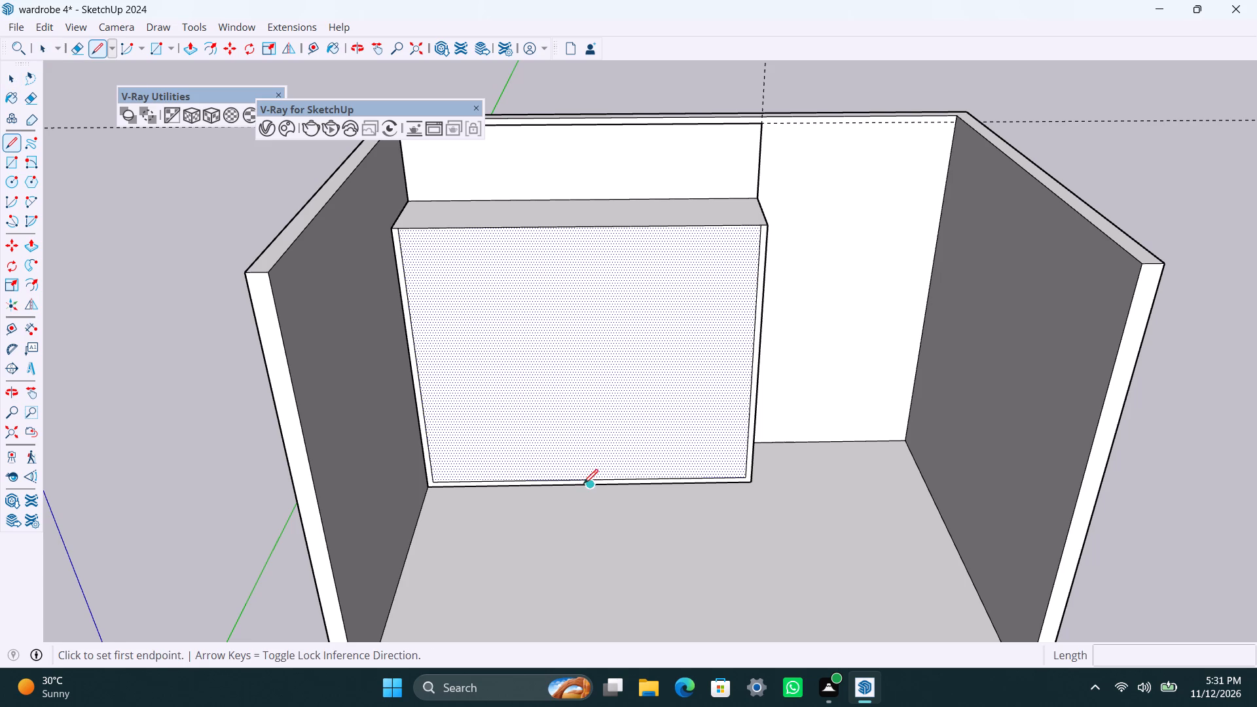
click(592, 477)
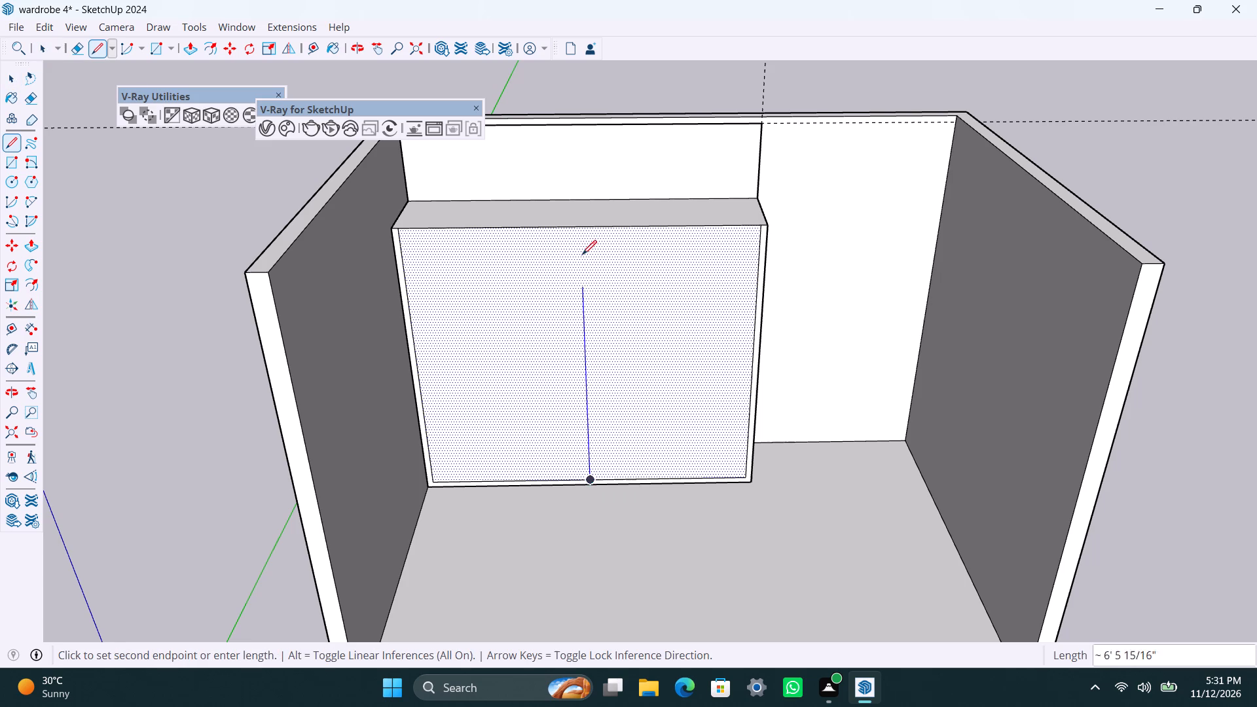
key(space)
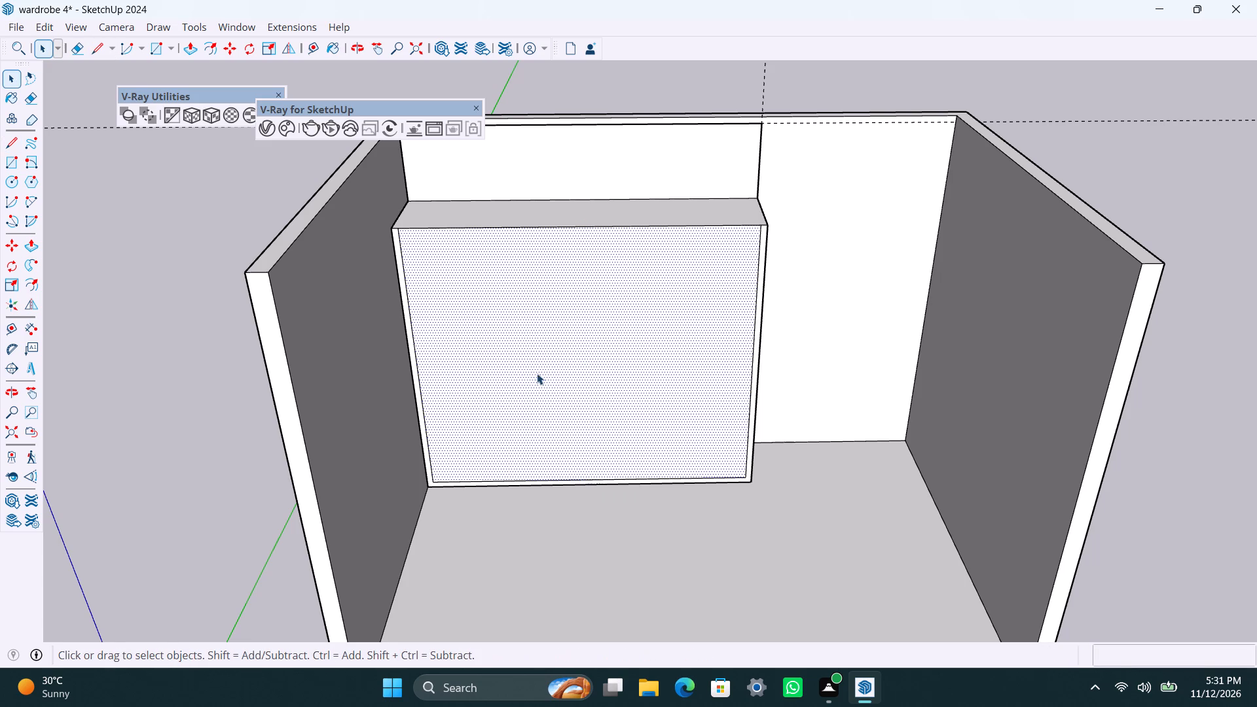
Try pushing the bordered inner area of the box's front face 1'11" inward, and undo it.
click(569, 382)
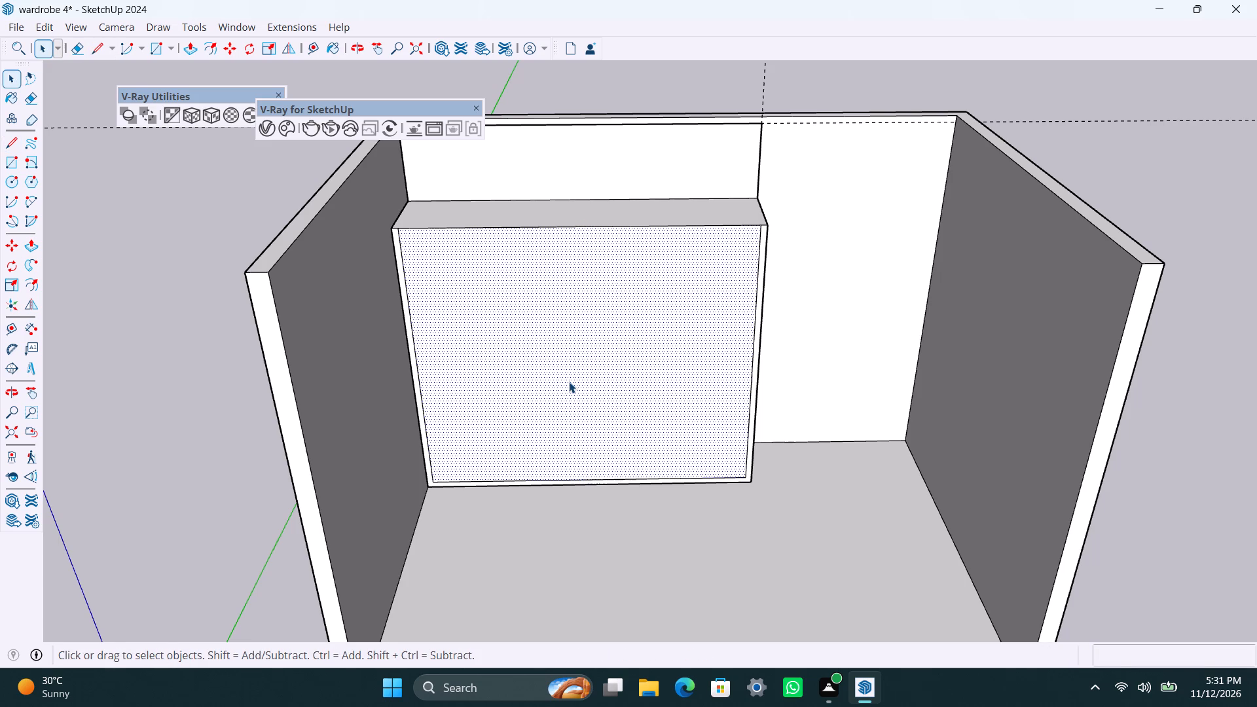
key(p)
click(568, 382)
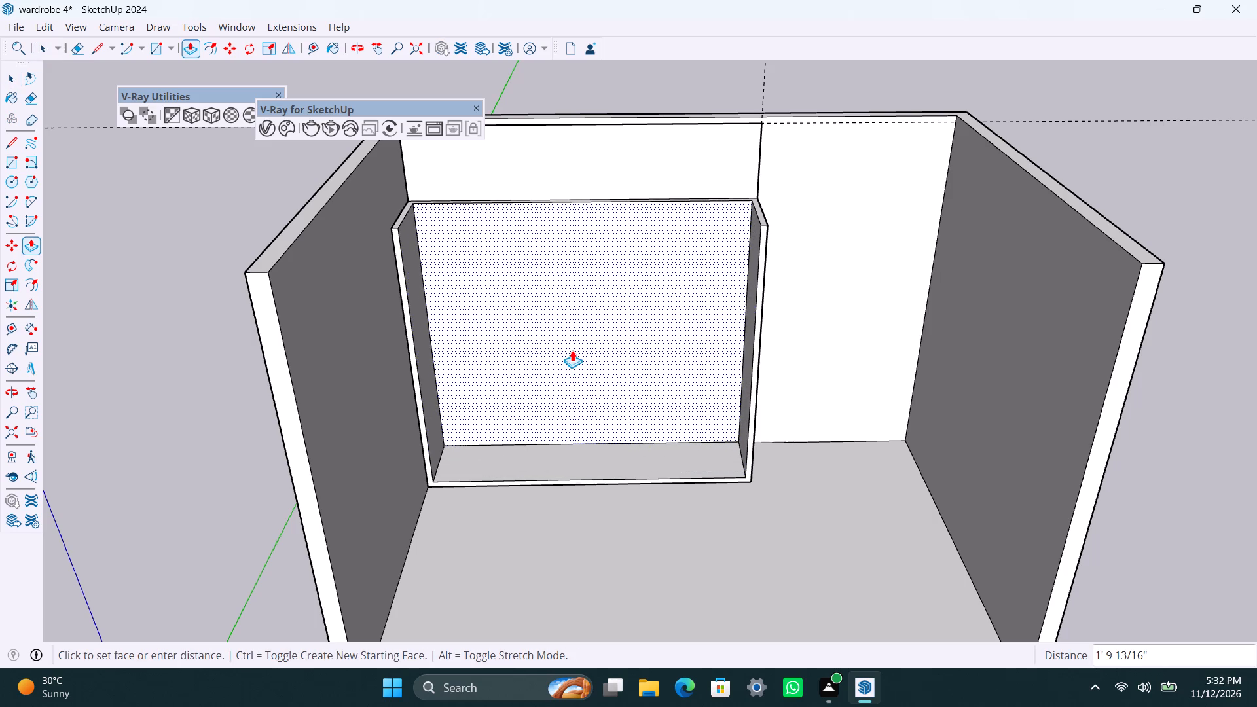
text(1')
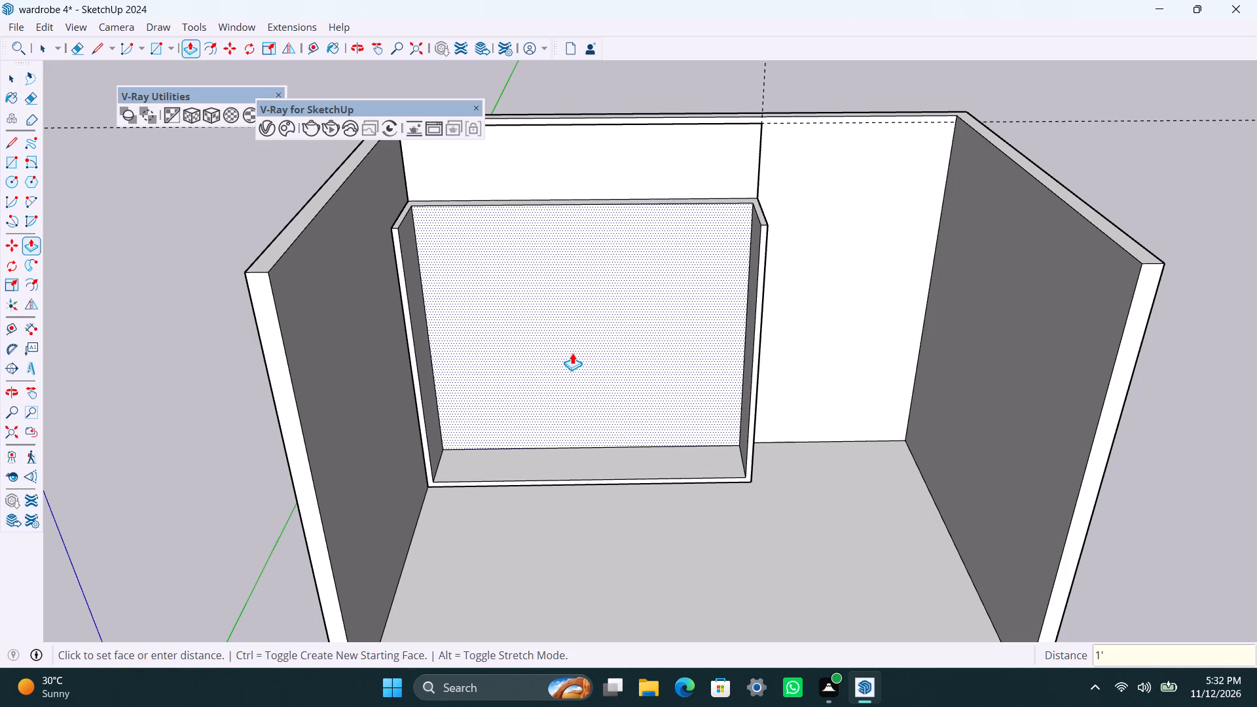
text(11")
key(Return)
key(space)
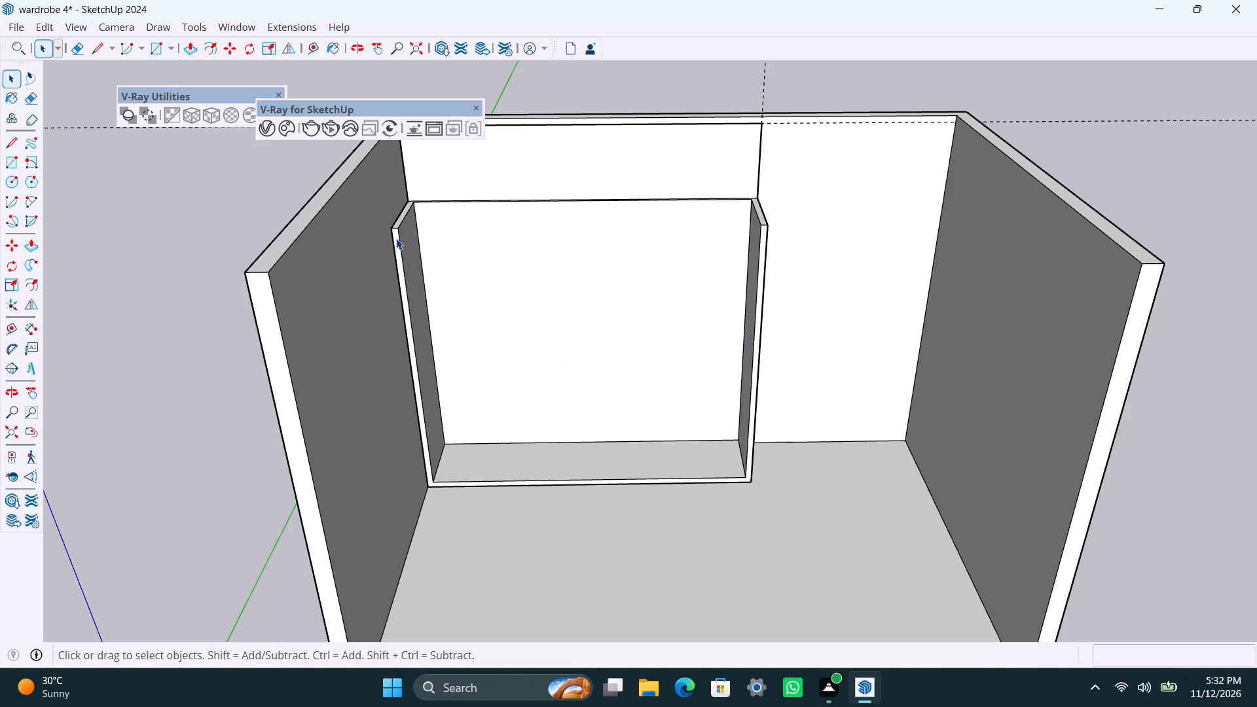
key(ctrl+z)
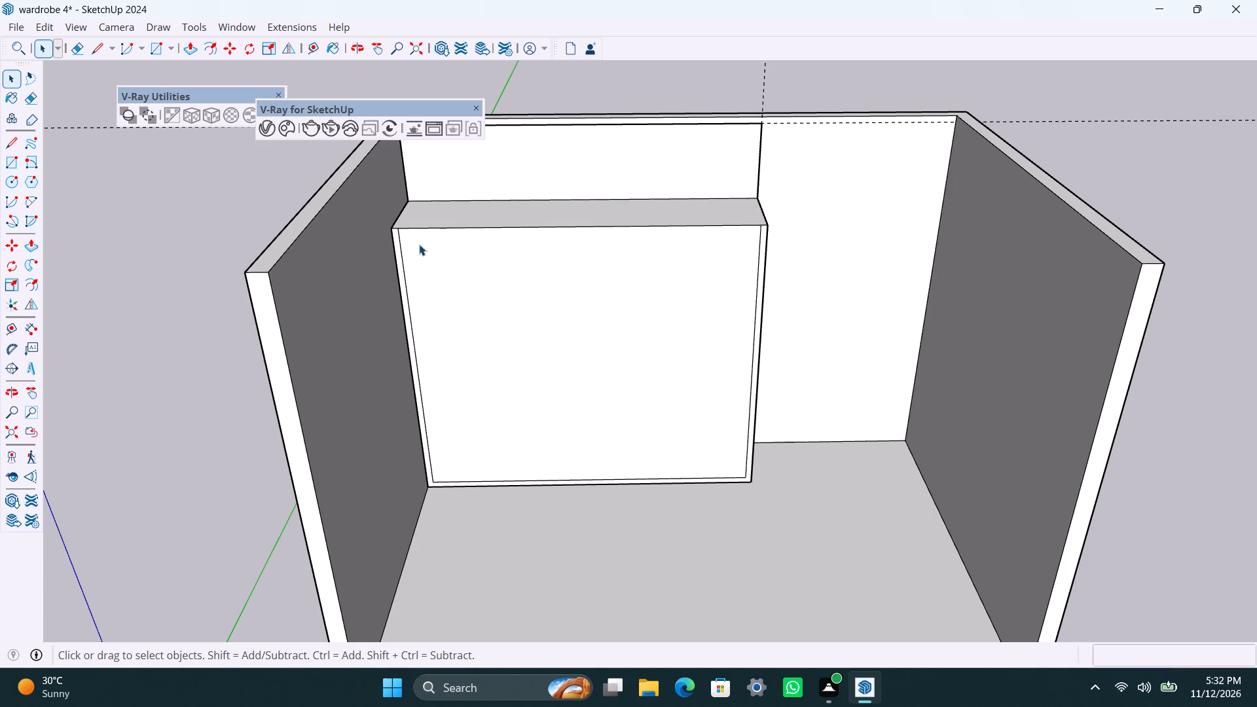
Copy the top edge of the front face's inner area 18 mm downward to form a thin top border.
scroll(457, 246, up, 4)
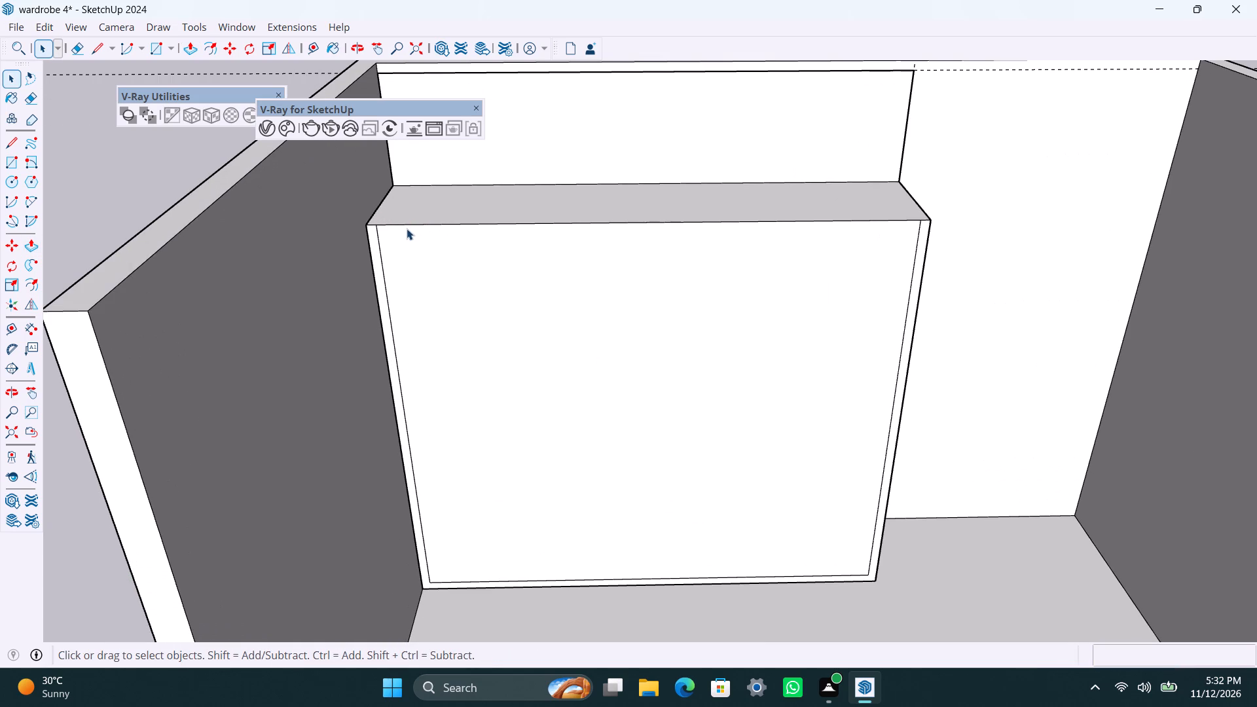
scroll(379, 234, up, 6)
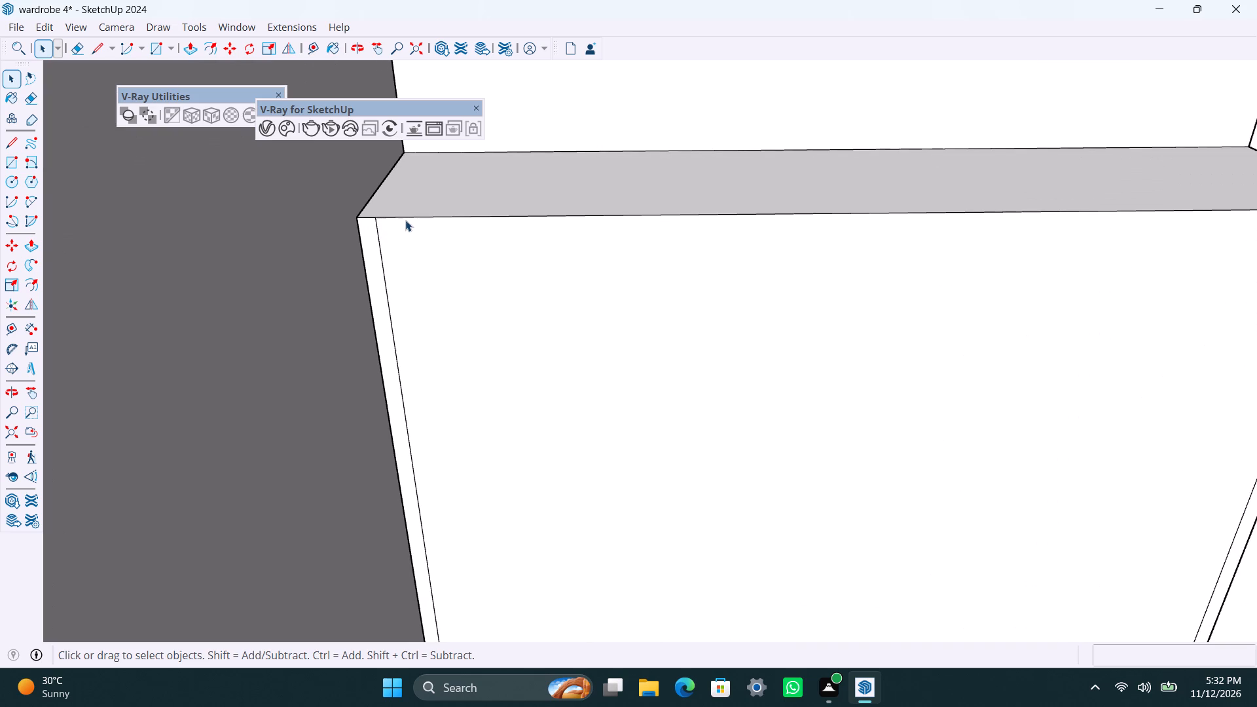
click(404, 217)
key(m)
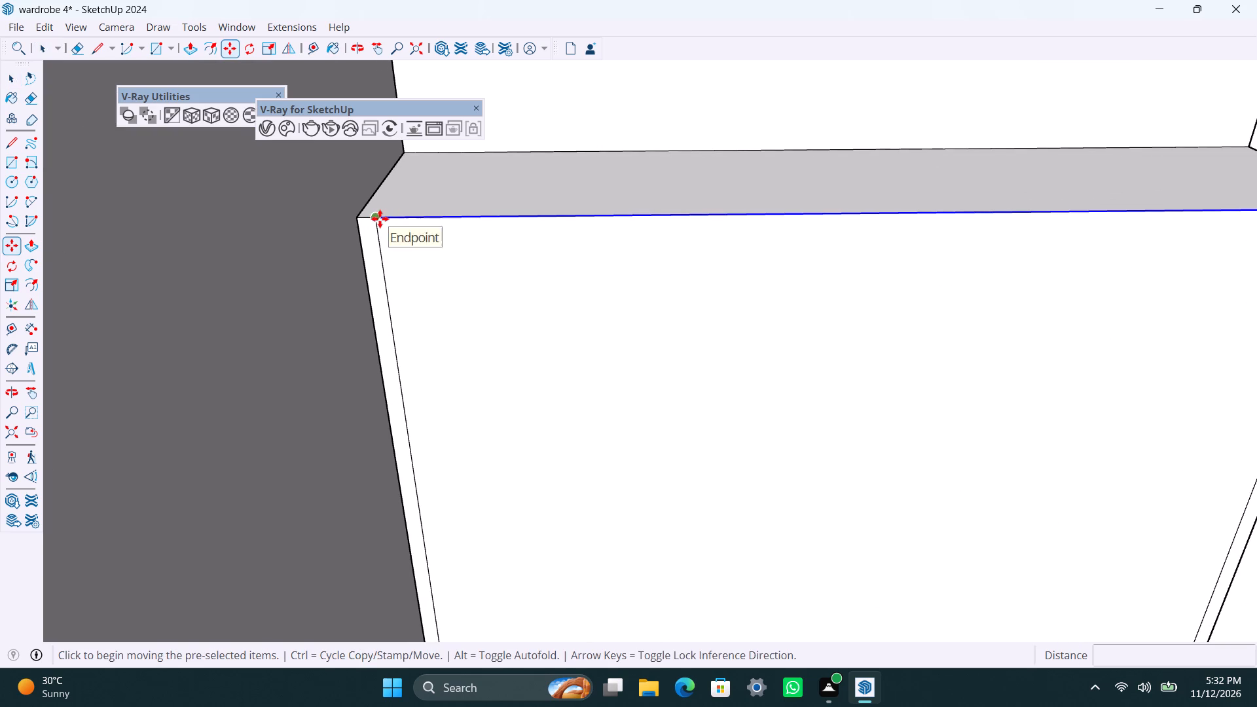
click(378, 219)
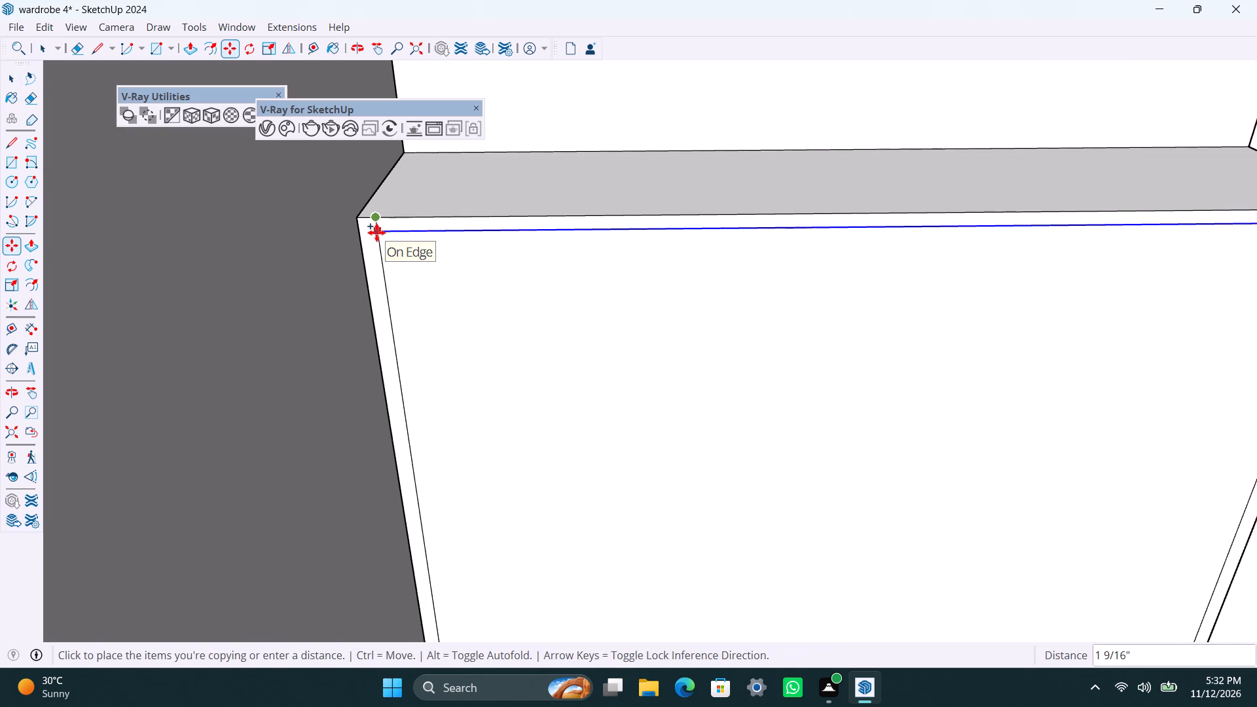
text(18)
text(mm)
key(Return)
key(space)
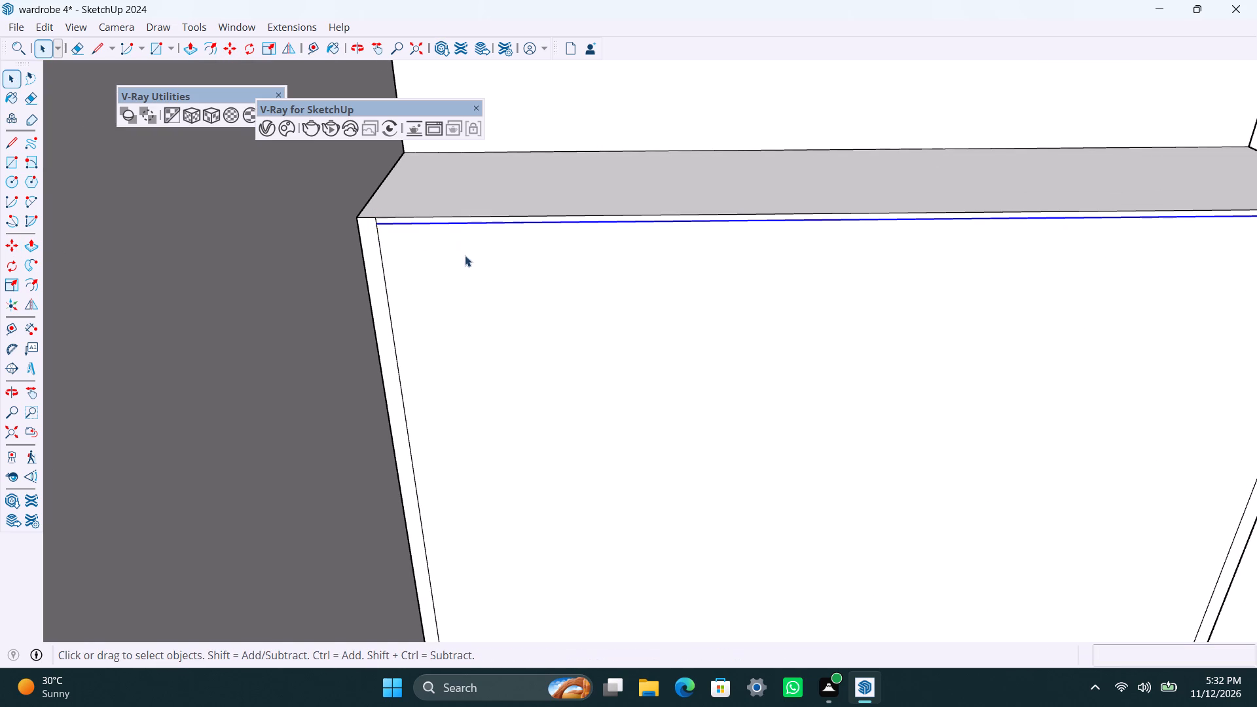
Push the inner front face 1'11" back into the box to hollow out the carcass.
click(465, 255)
scroll(580, 475, down, 4)
key(p)
drag(615, 564, 615, 553)
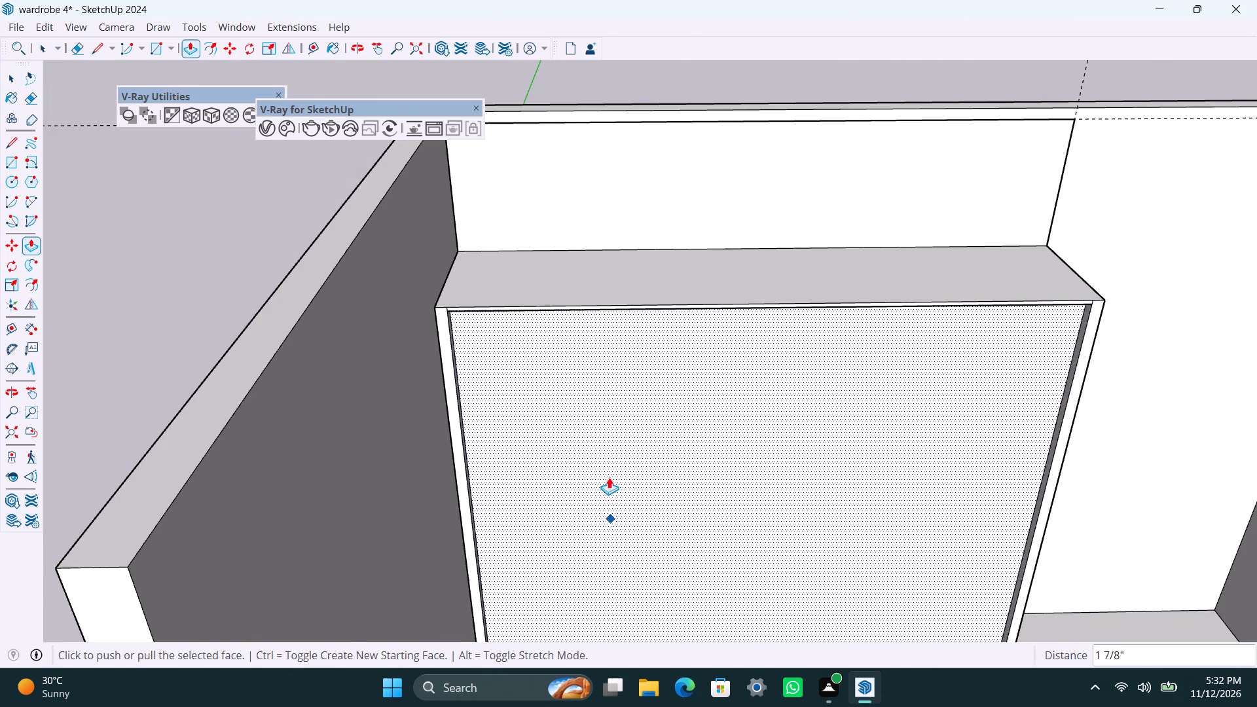
click(602, 467)
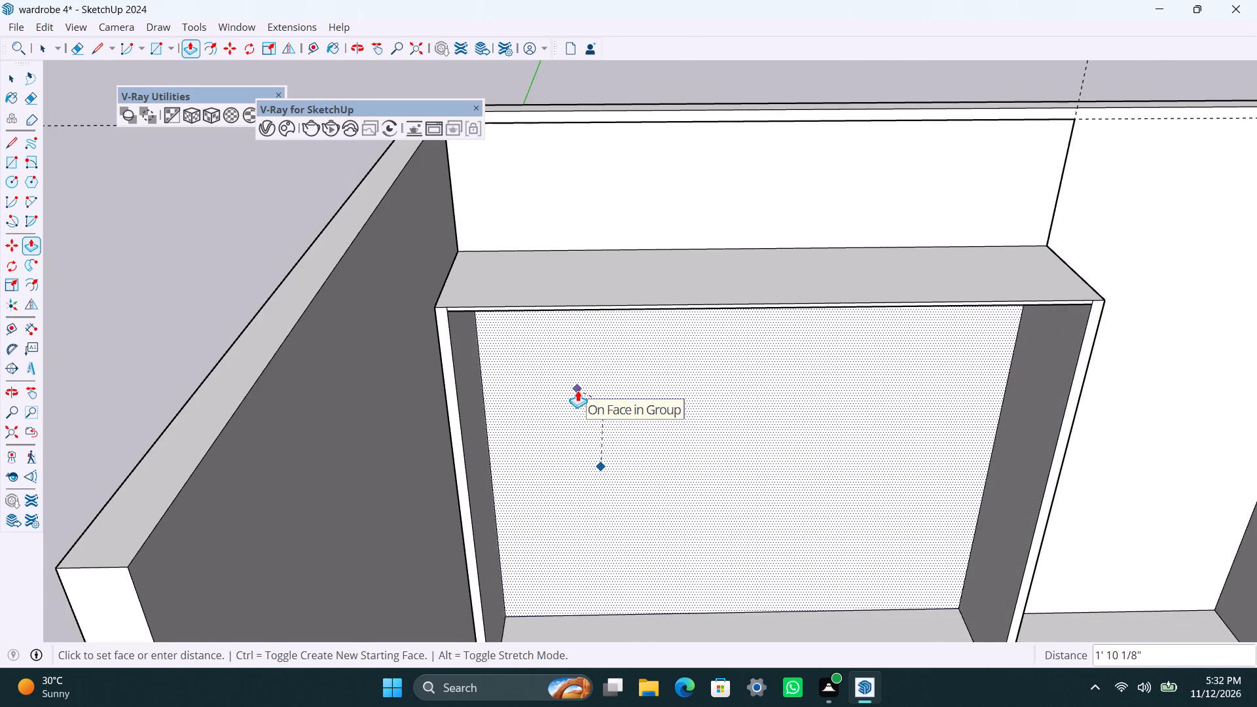
text(1'11")
key(Return)
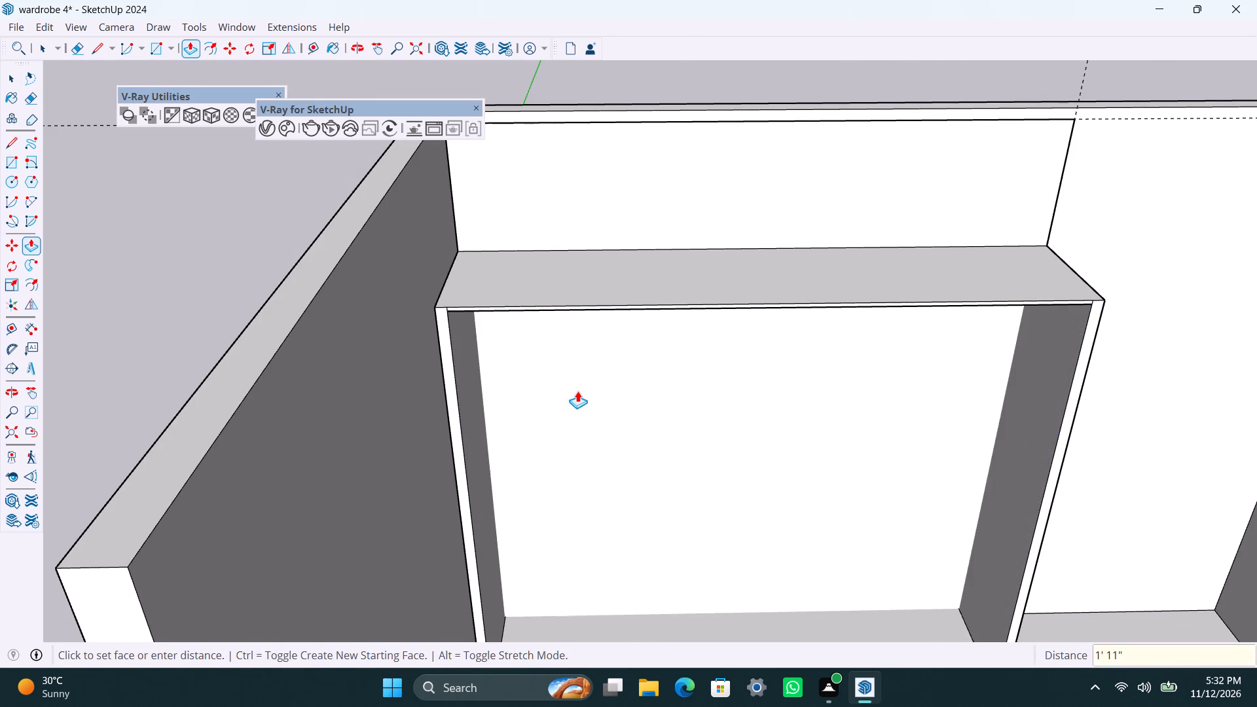
key(space)
Delete the short leftover edges separating the top border from the side borders at both upper front corners.
scroll(569, 376, down, 4)
scroll(538, 395, up, 13)
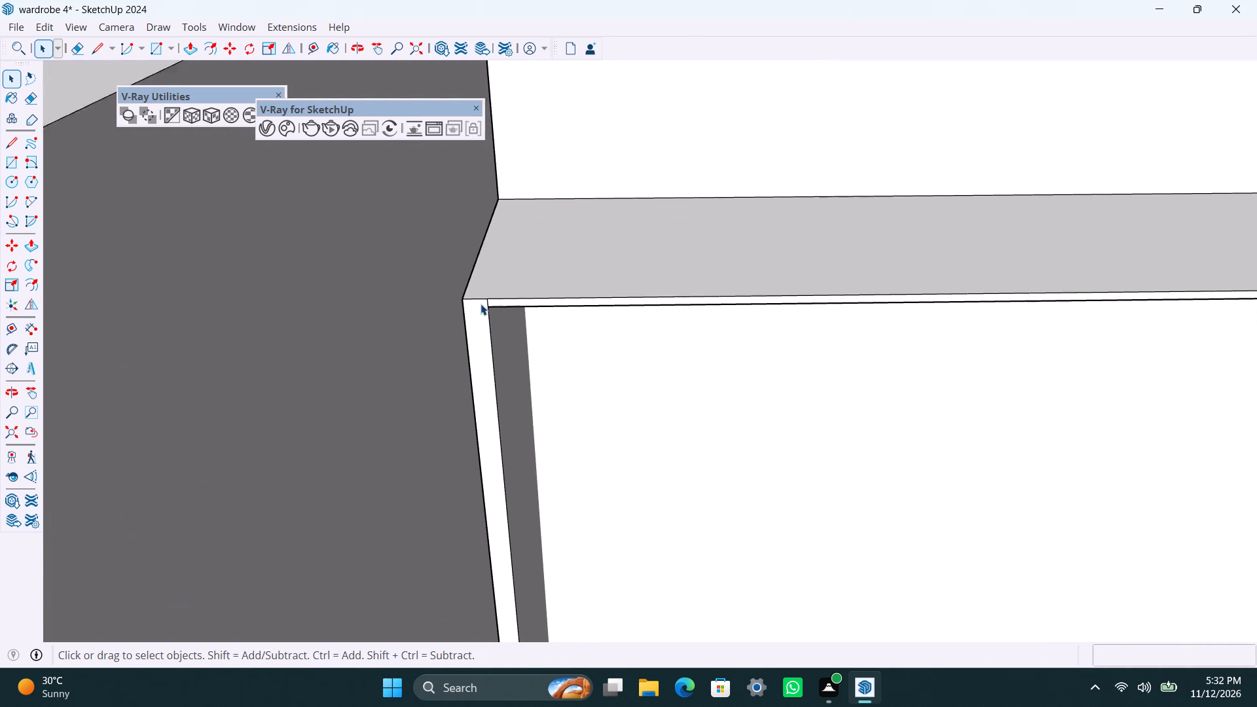
scroll(481, 304, up, 10)
click(491, 300)
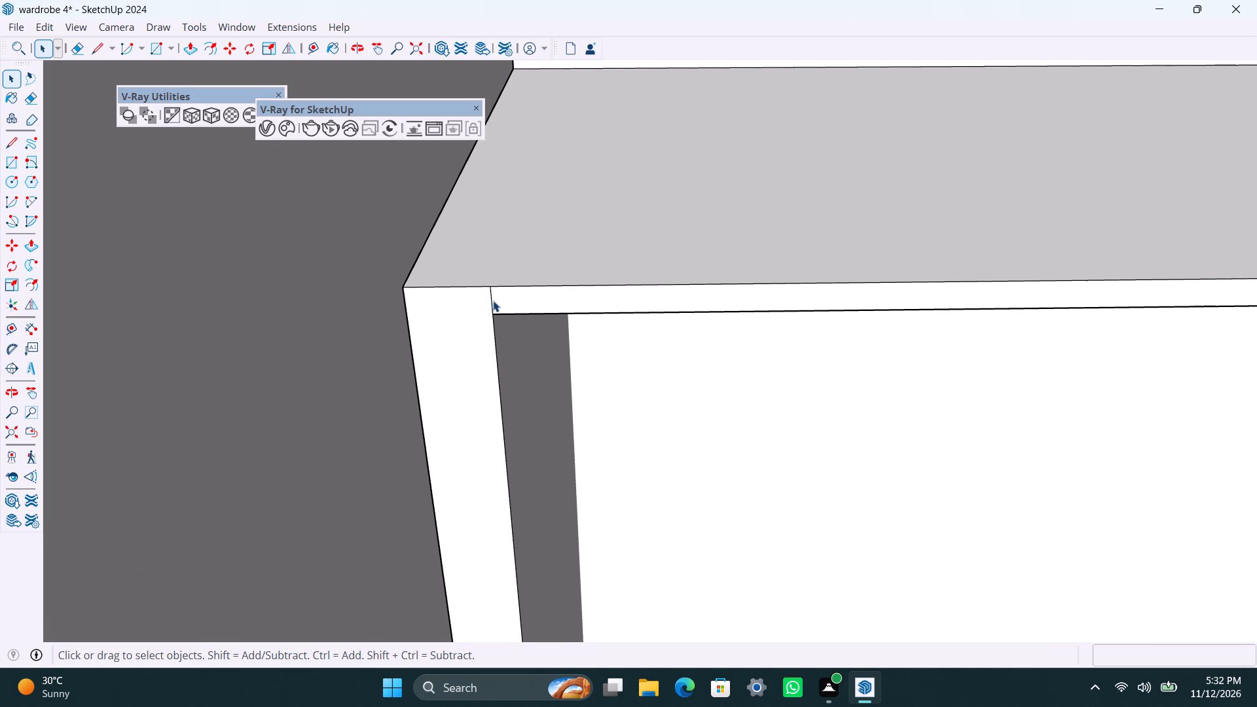
key(Delete)
scroll(489, 415, down, 20)
scroll(489, 415, down, 2)
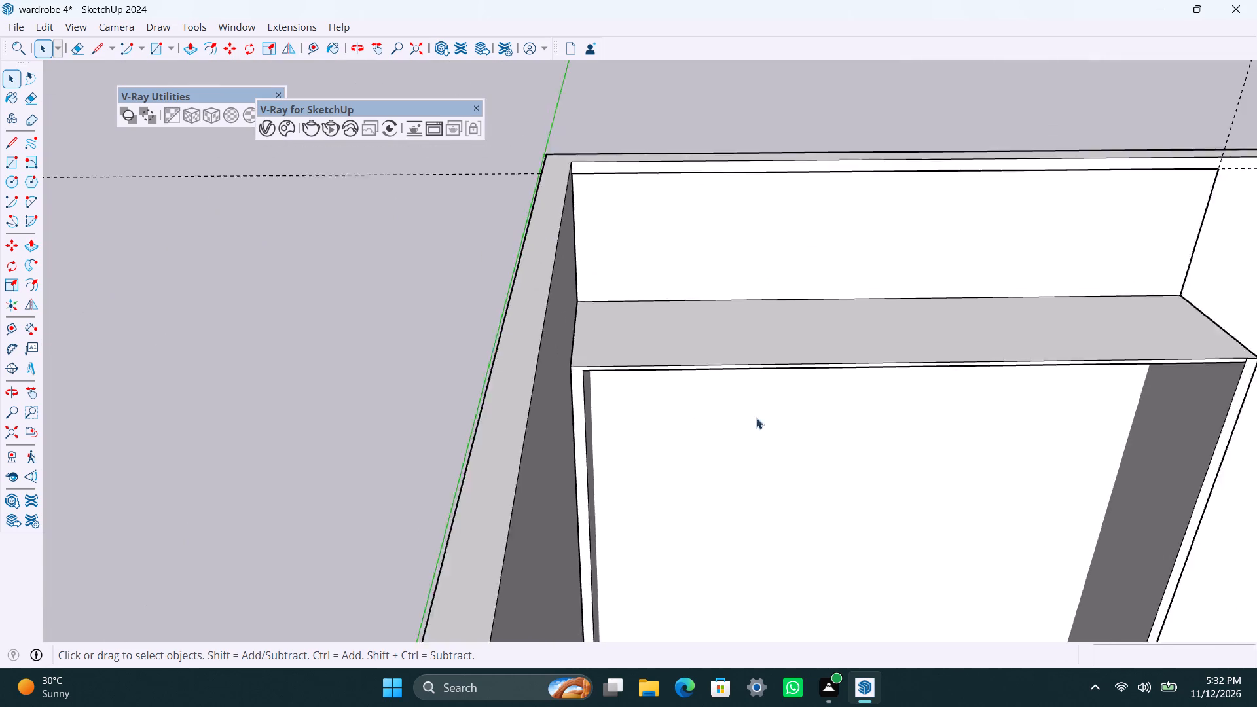
middle_drag(887, 394, 710, 317)
scroll(1000, 289, up, 11)
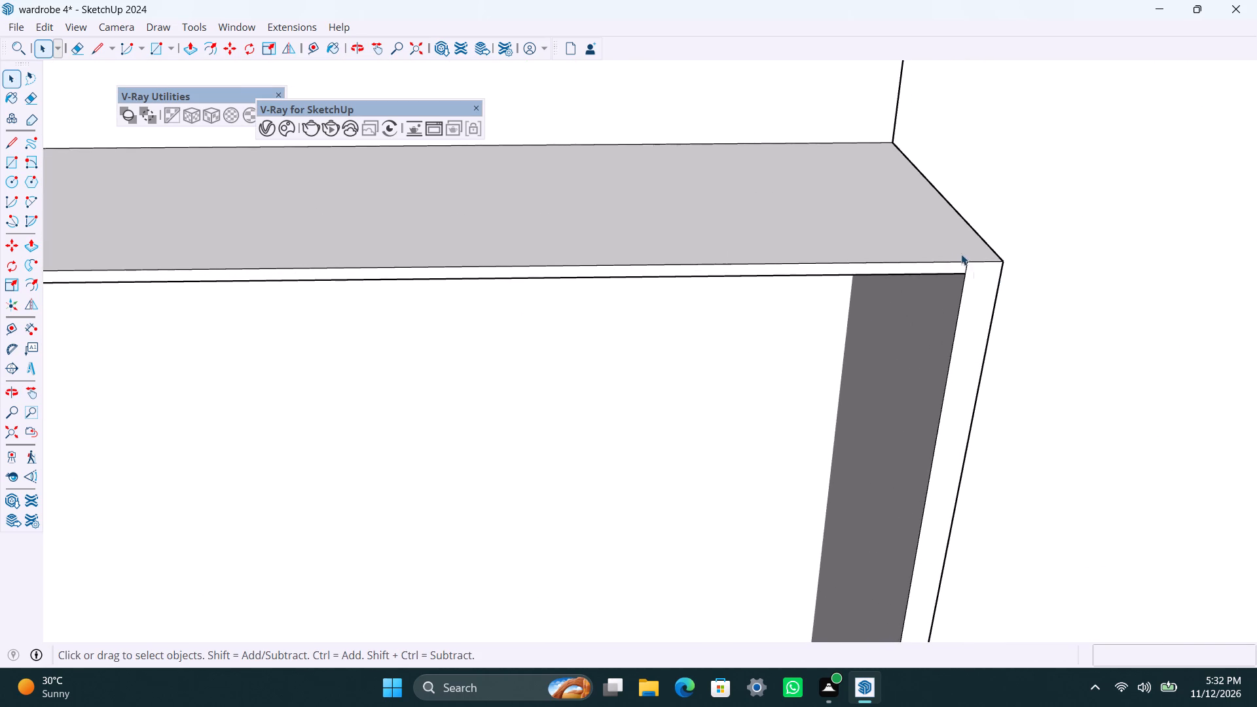
scroll(974, 267, up, 14)
click(958, 228)
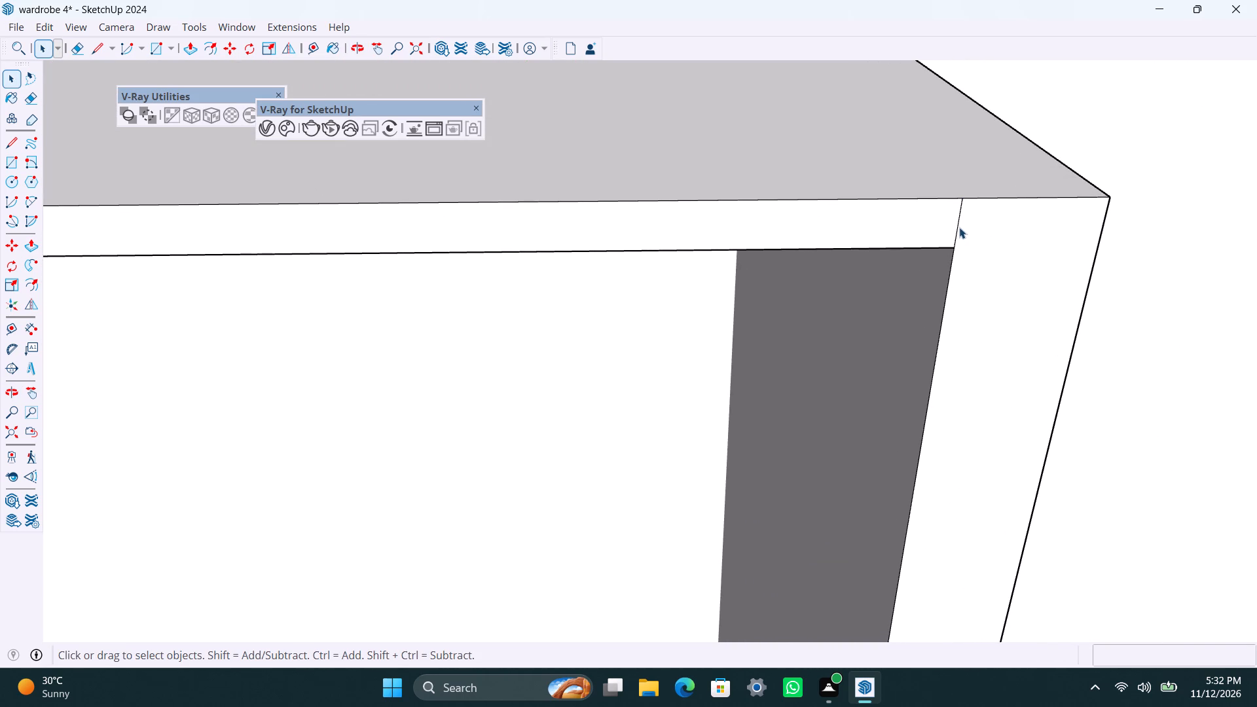
key(Delete)
Save the wardrobe model.
scroll(798, 393, down, 20)
scroll(798, 393, down, 2)
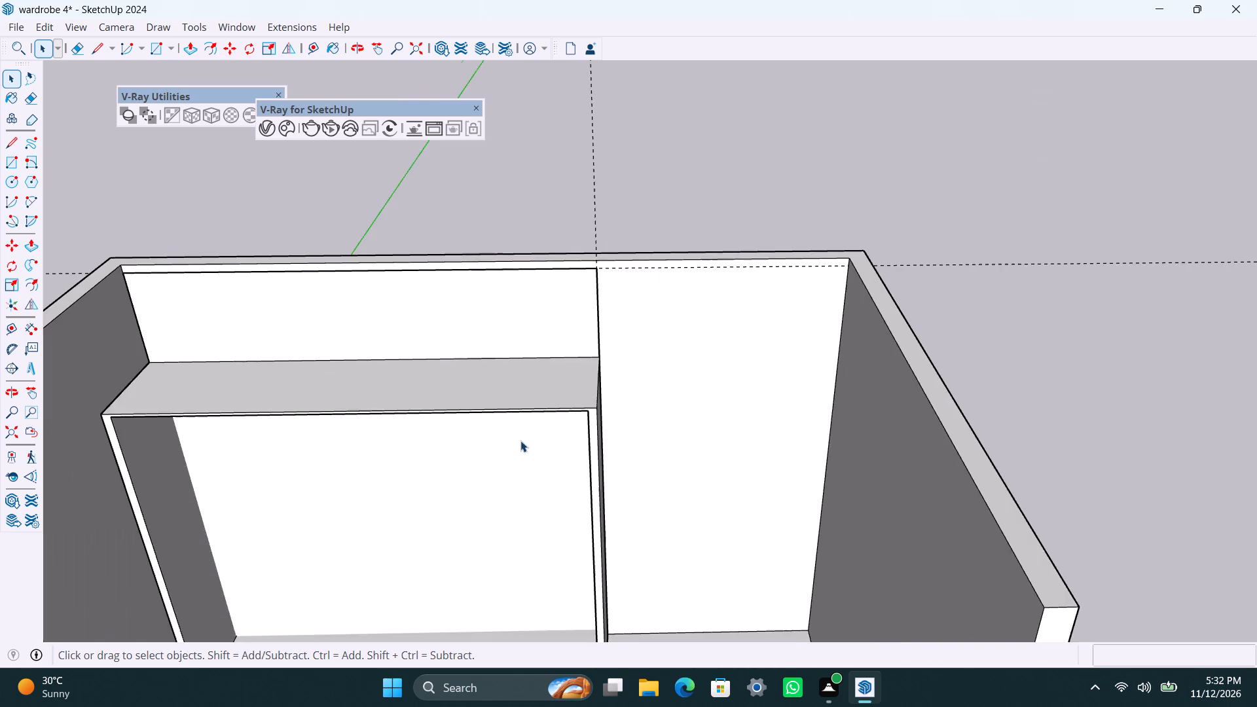
shift+middle_drag(523, 437, 685, 198)
scroll(683, 203, down, 2)
key(ctrl+s)
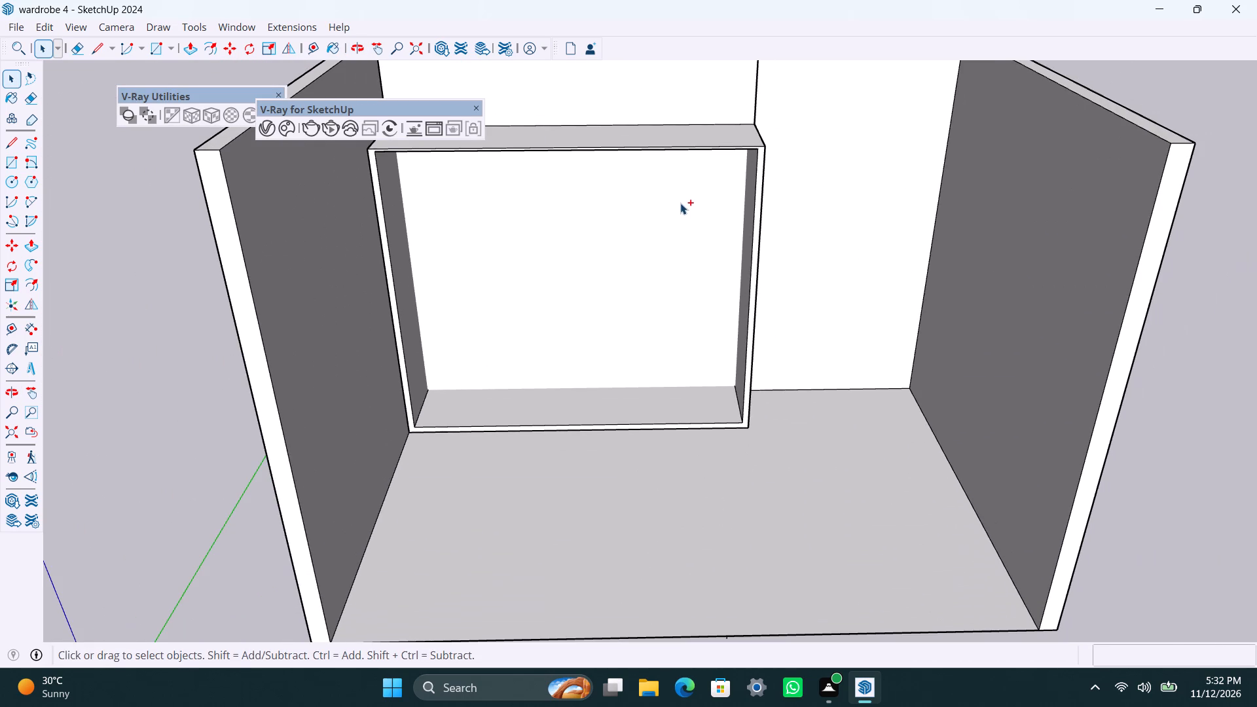
scroll(647, 480, down, 3)
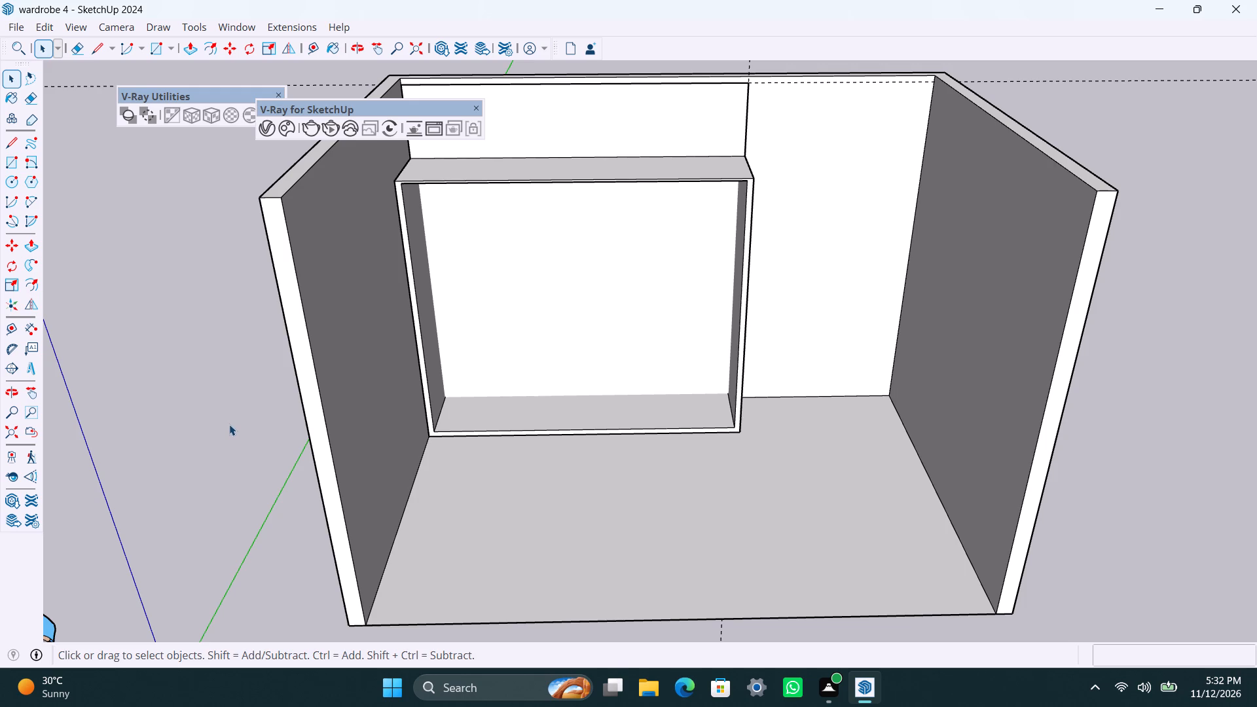
scroll(575, 352, down, 2)
scroll(556, 369, up, 1)
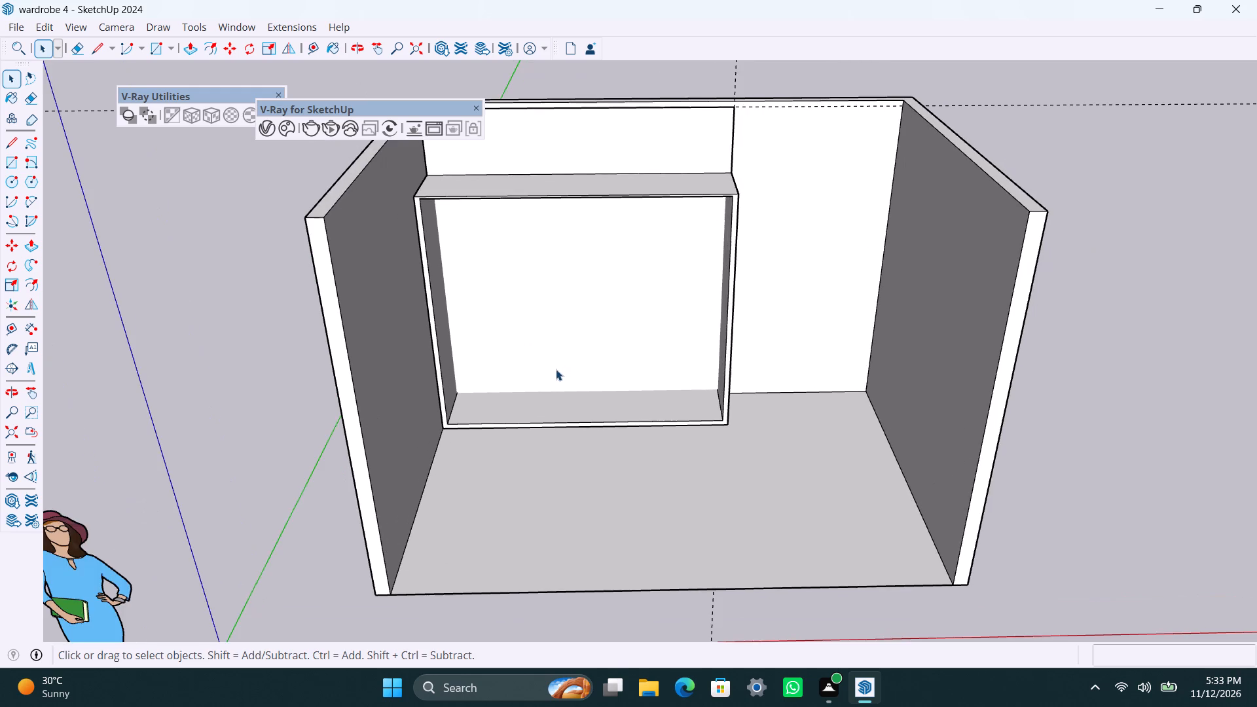
middle_drag(553, 365, 570, 414)
key(ctrl+s)
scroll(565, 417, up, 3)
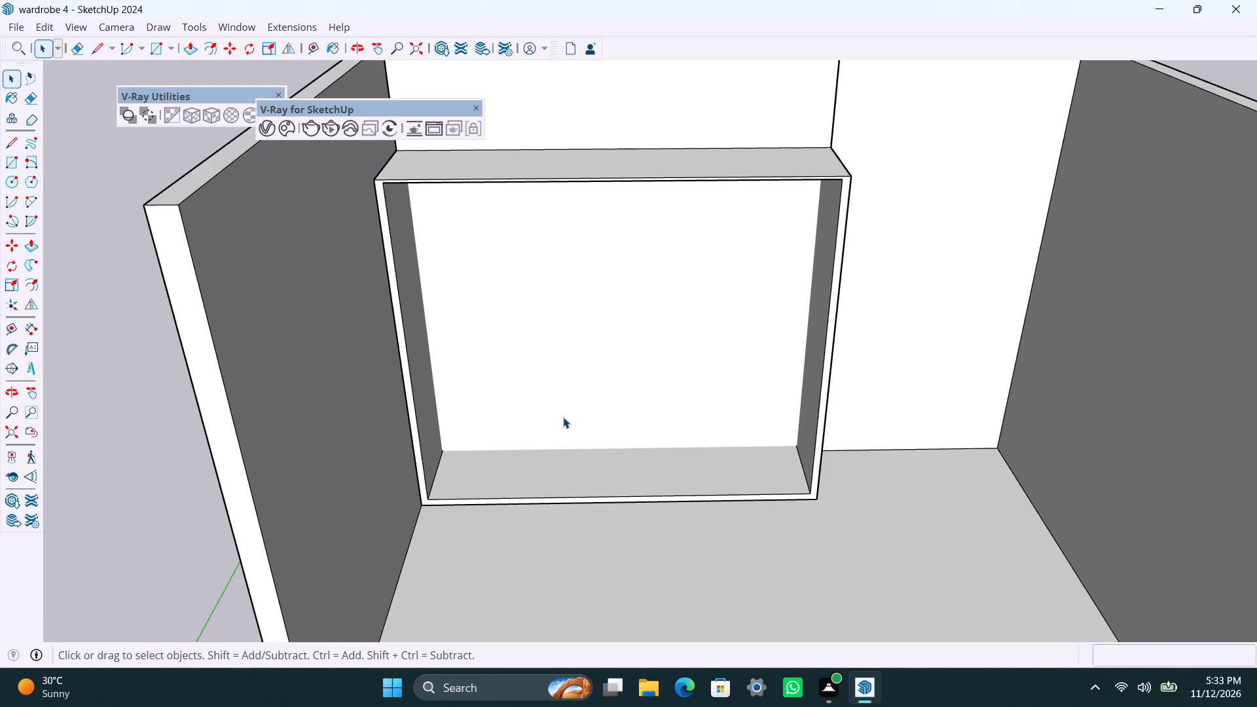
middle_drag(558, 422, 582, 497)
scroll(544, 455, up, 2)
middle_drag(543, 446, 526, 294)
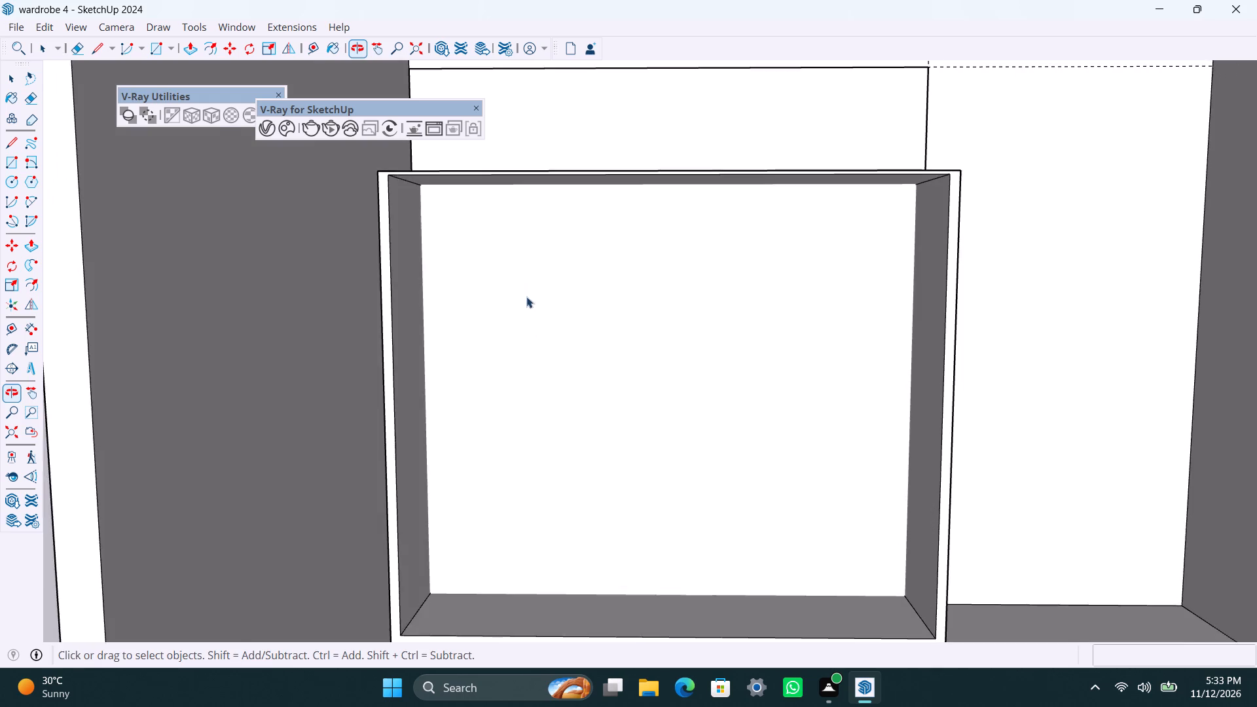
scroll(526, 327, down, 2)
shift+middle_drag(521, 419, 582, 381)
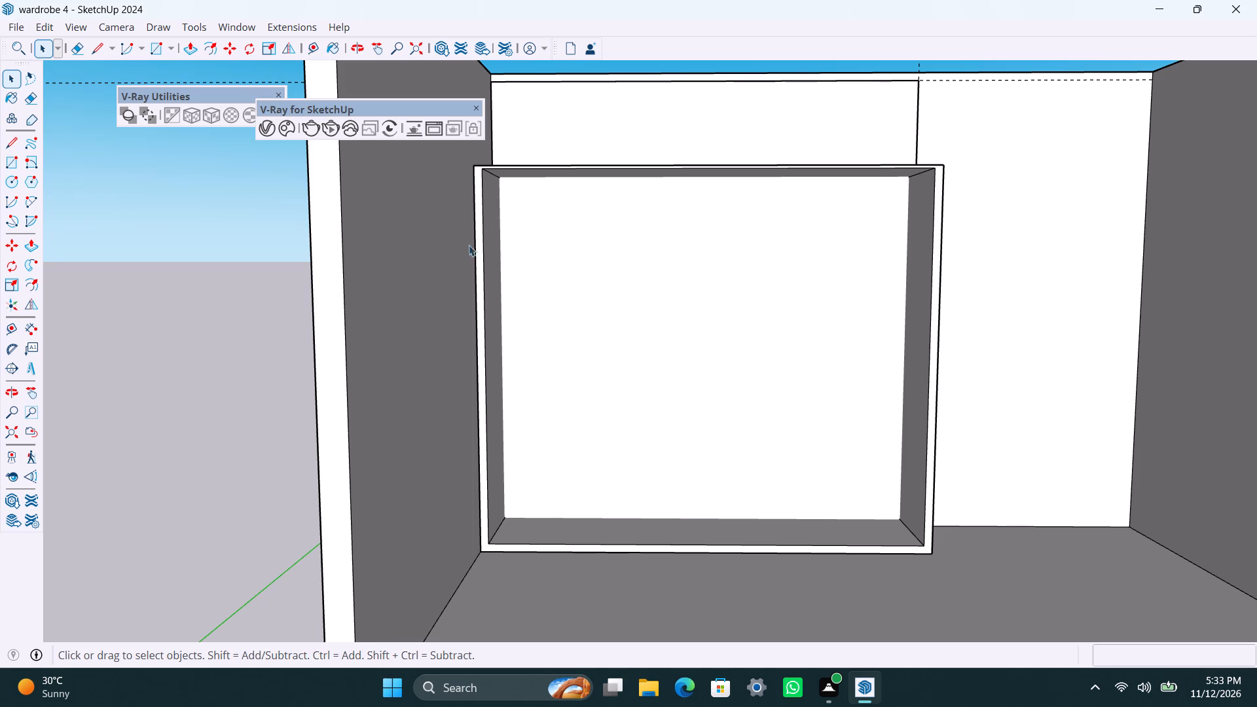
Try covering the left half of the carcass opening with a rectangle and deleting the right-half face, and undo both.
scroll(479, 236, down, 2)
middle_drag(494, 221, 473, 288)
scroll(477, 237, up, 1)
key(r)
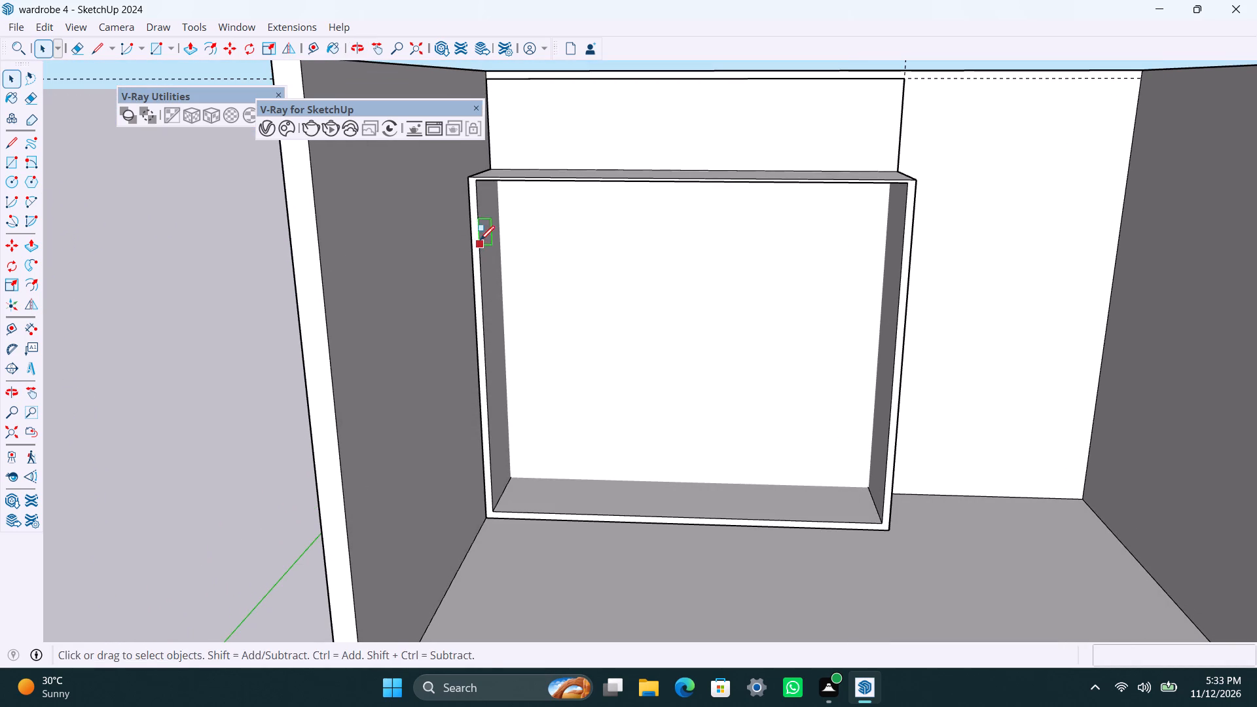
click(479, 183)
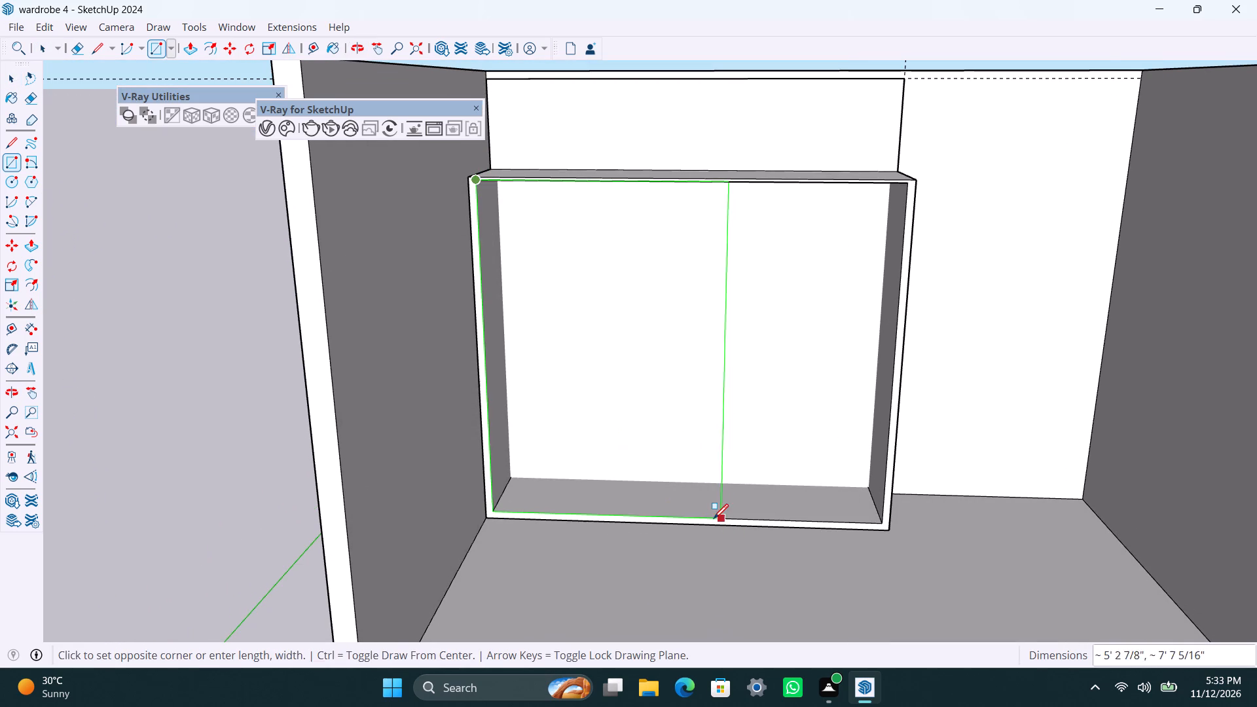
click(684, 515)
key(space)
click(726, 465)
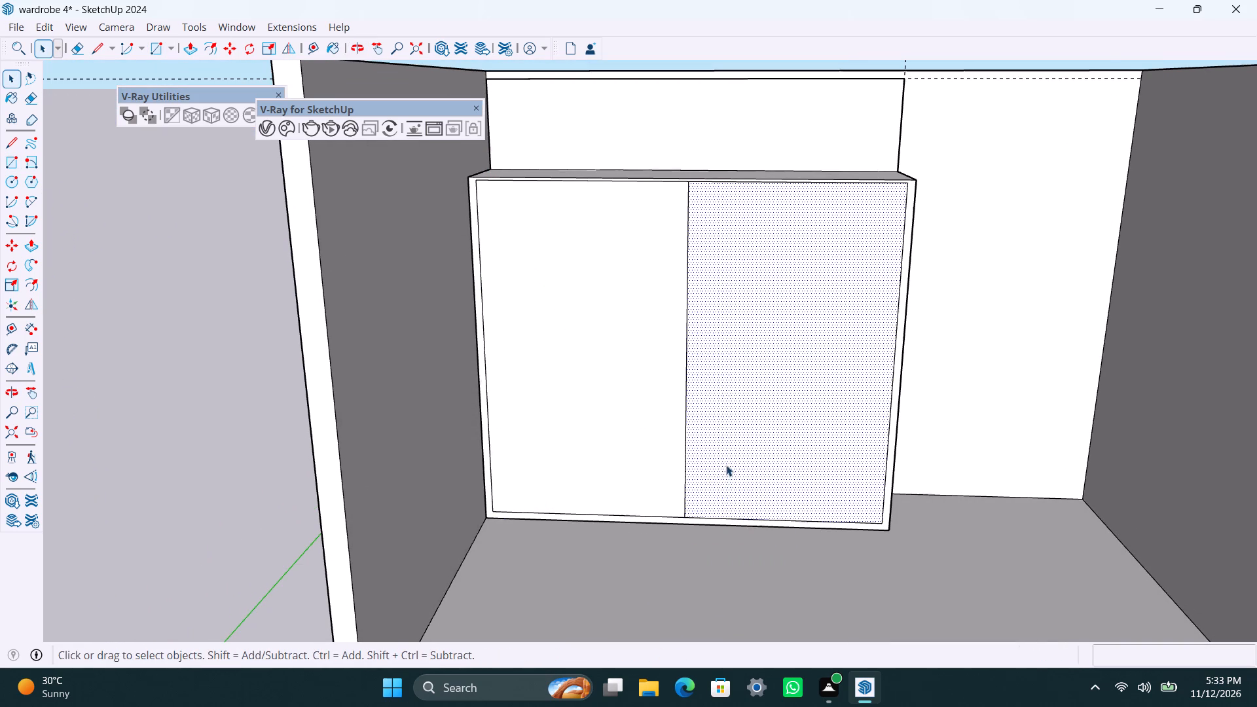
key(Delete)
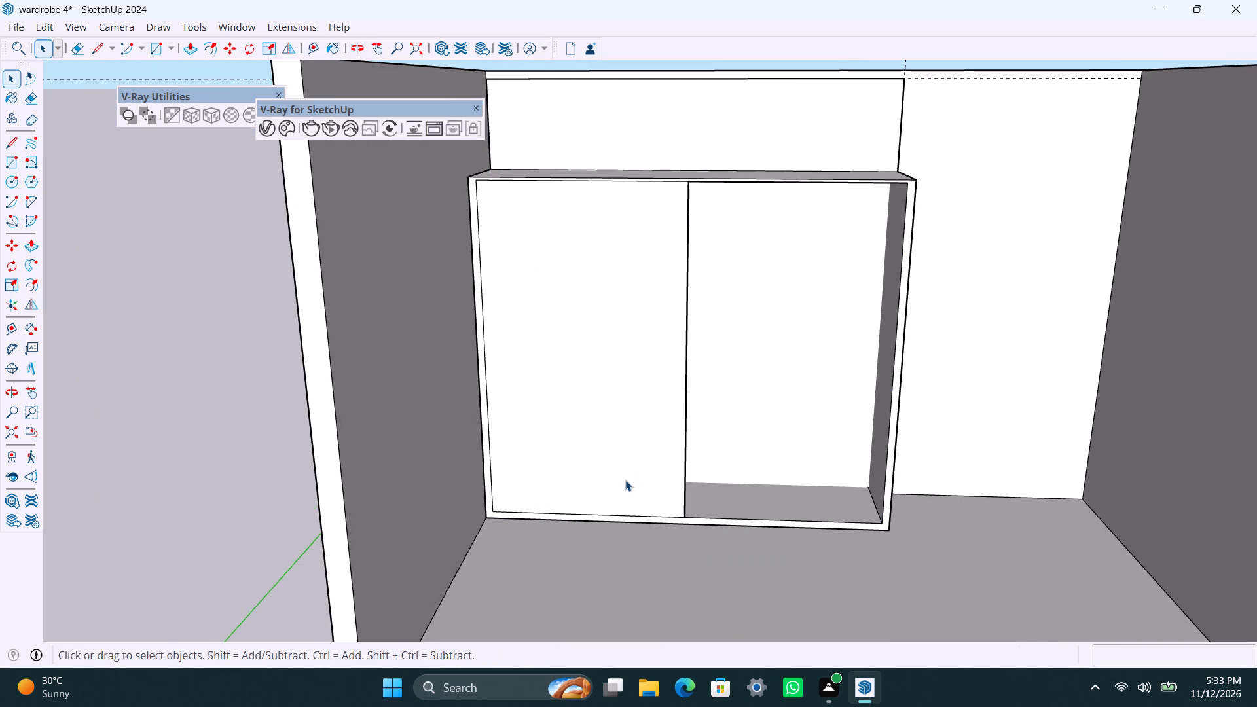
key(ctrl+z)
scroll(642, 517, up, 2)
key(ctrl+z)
Copy the carcass's inner bottom face with its edges 1'6" upward as a shelf.
scroll(654, 482, up, 3)
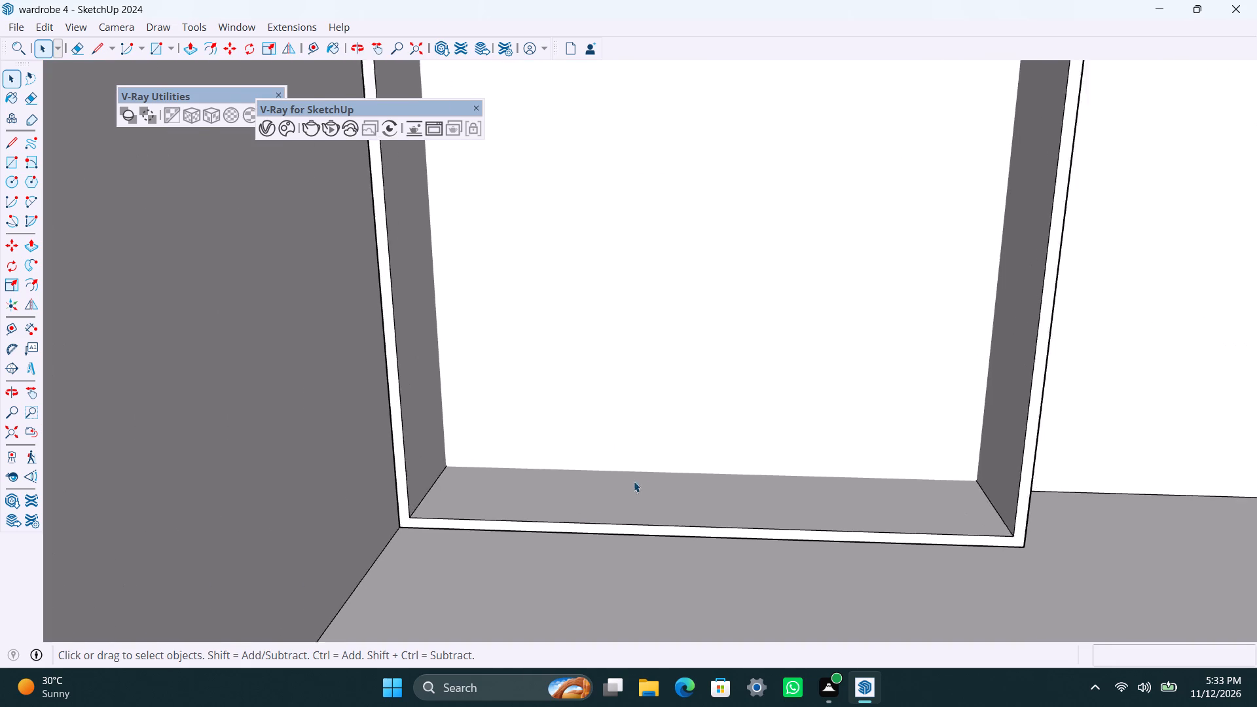
middle_drag(629, 490, 608, 592)
double_click(536, 501)
key(m)
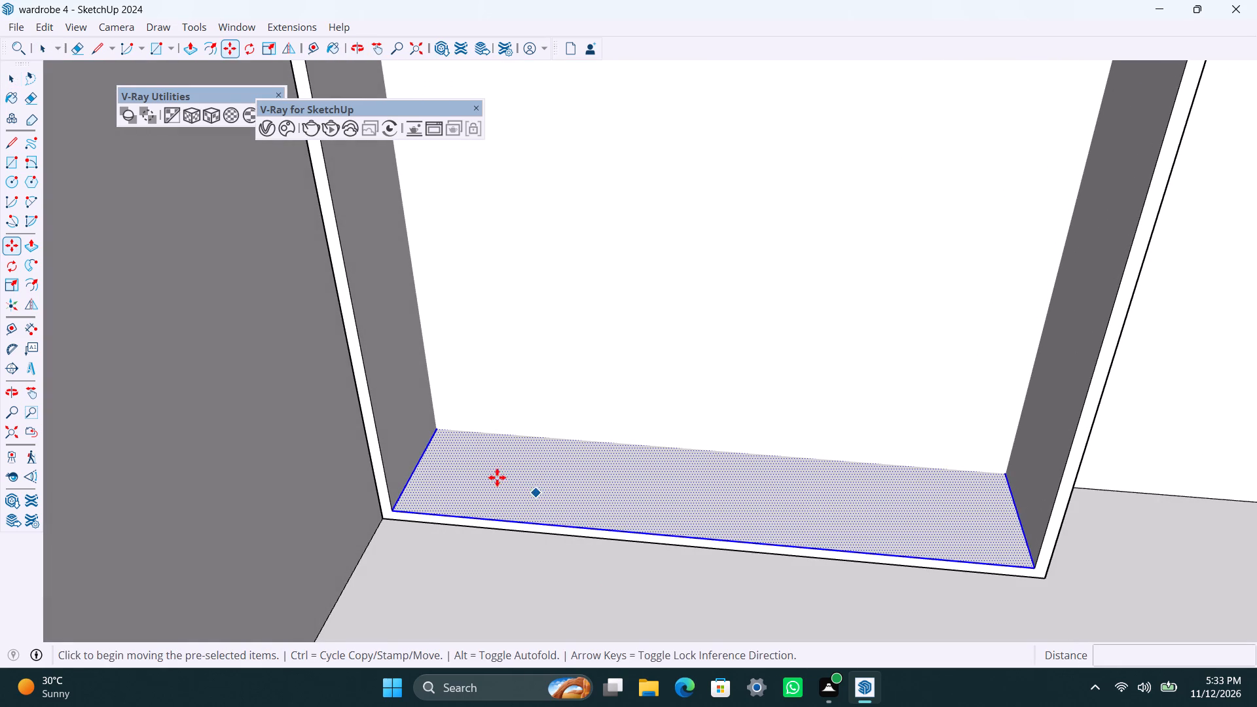
click(434, 429)
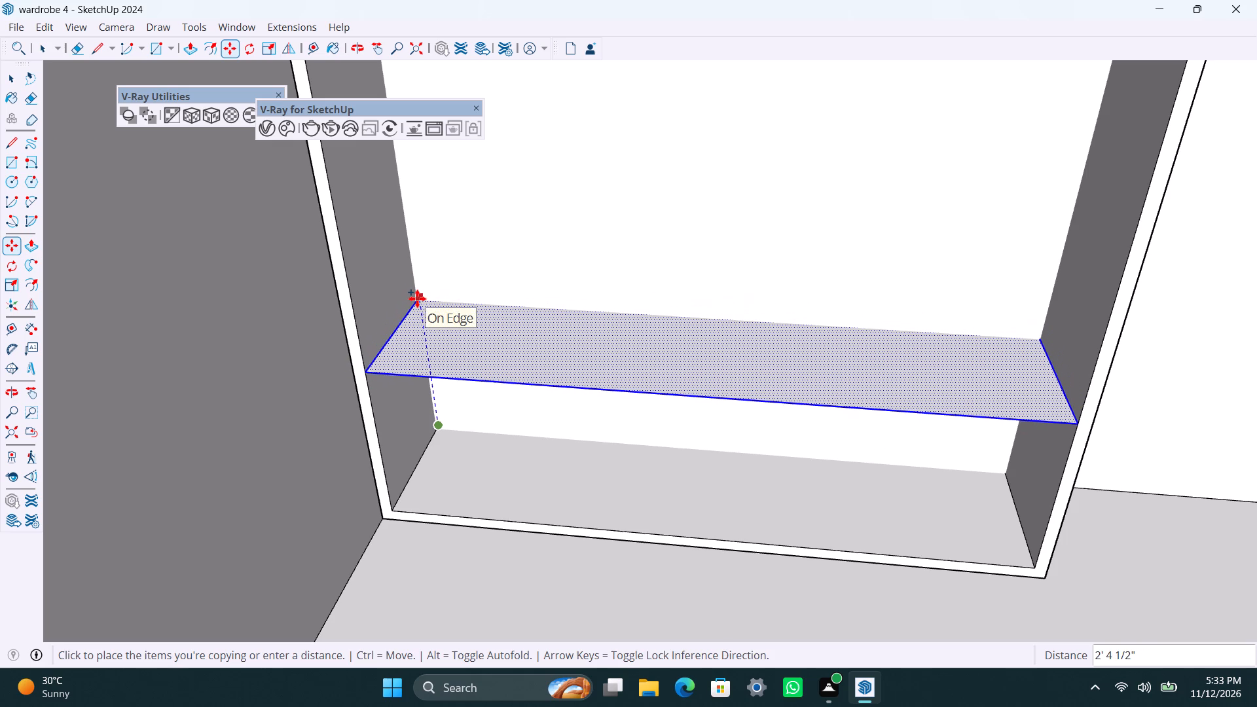
text(1')
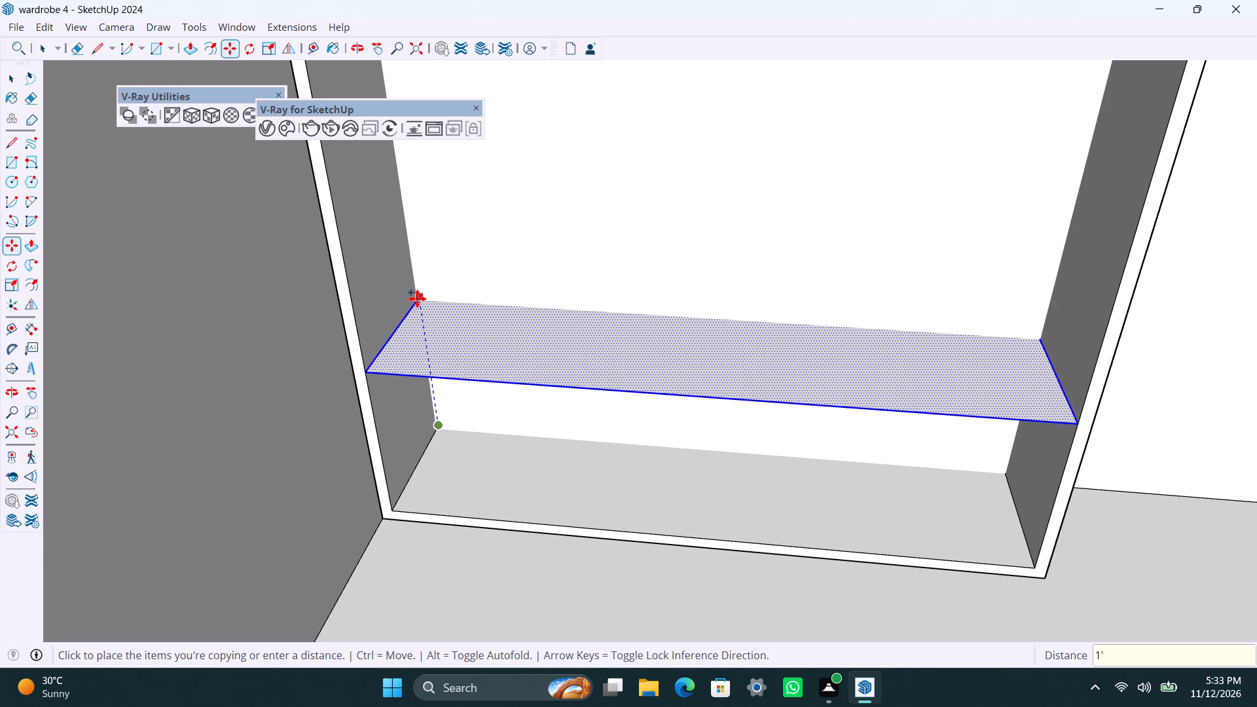
text(6")
key(Return)
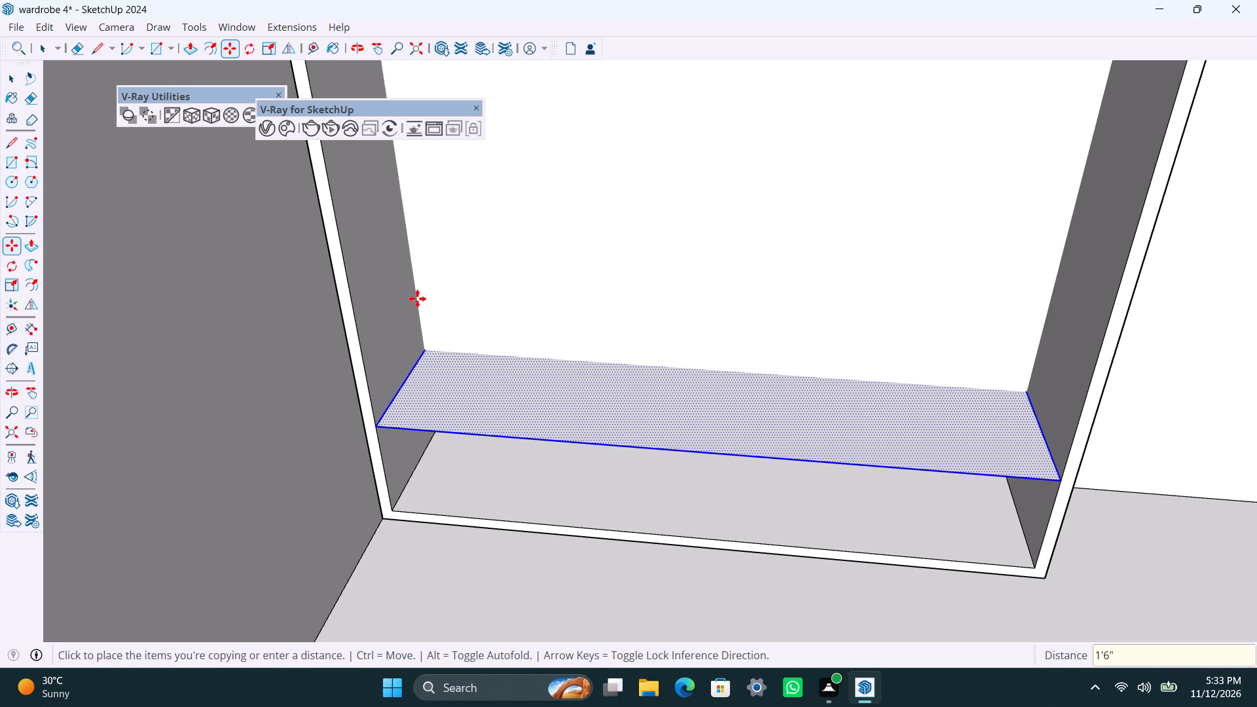
key(space)
Select the copied shelf face together with its edges and make it a group.
click(480, 420)
triple_click(480, 422)
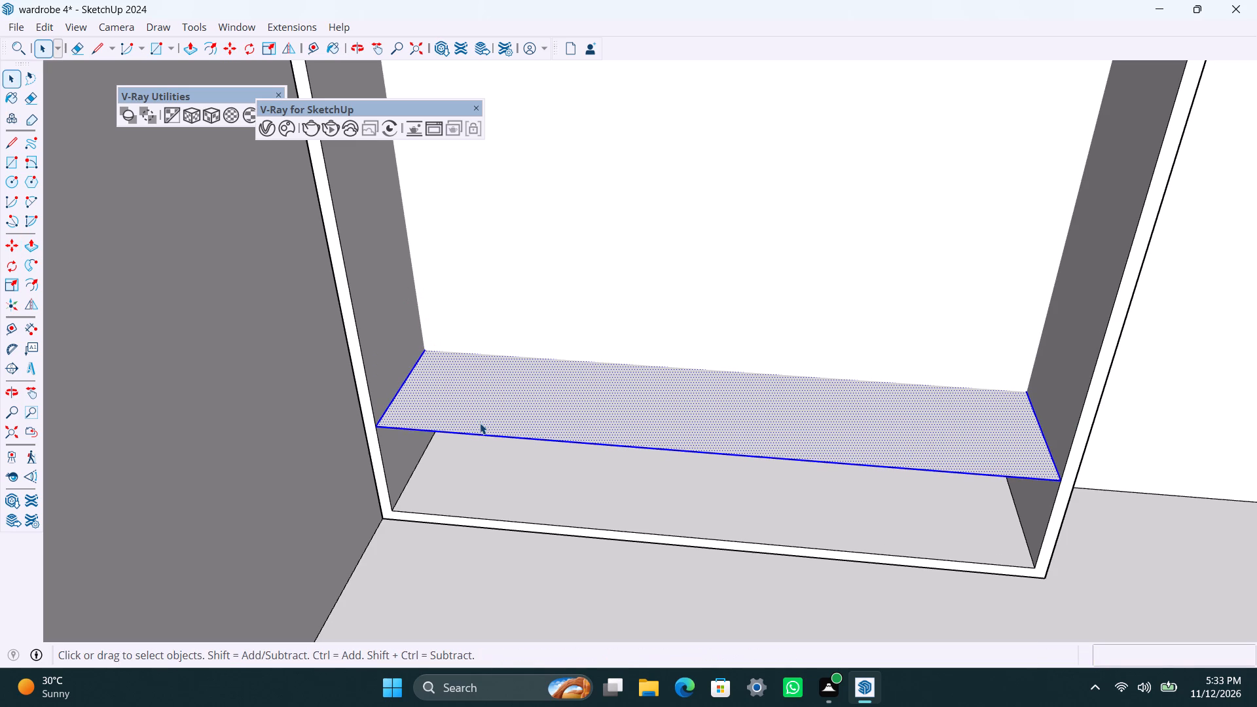
right_click(479, 423)
click(545, 207)
Open the shelf group for editing and Push/Pull its top face upward 9mm.
triple_click(467, 410)
double_click(467, 408)
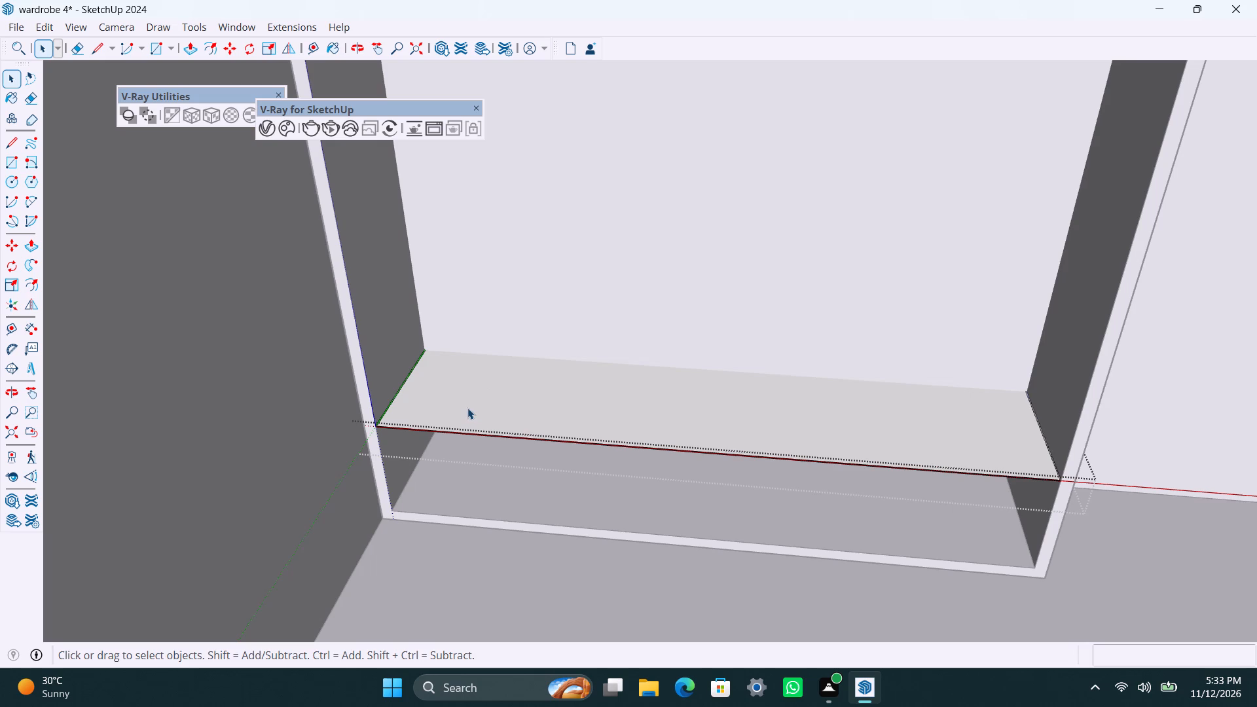
click(467, 408)
key(p)
click(468, 407)
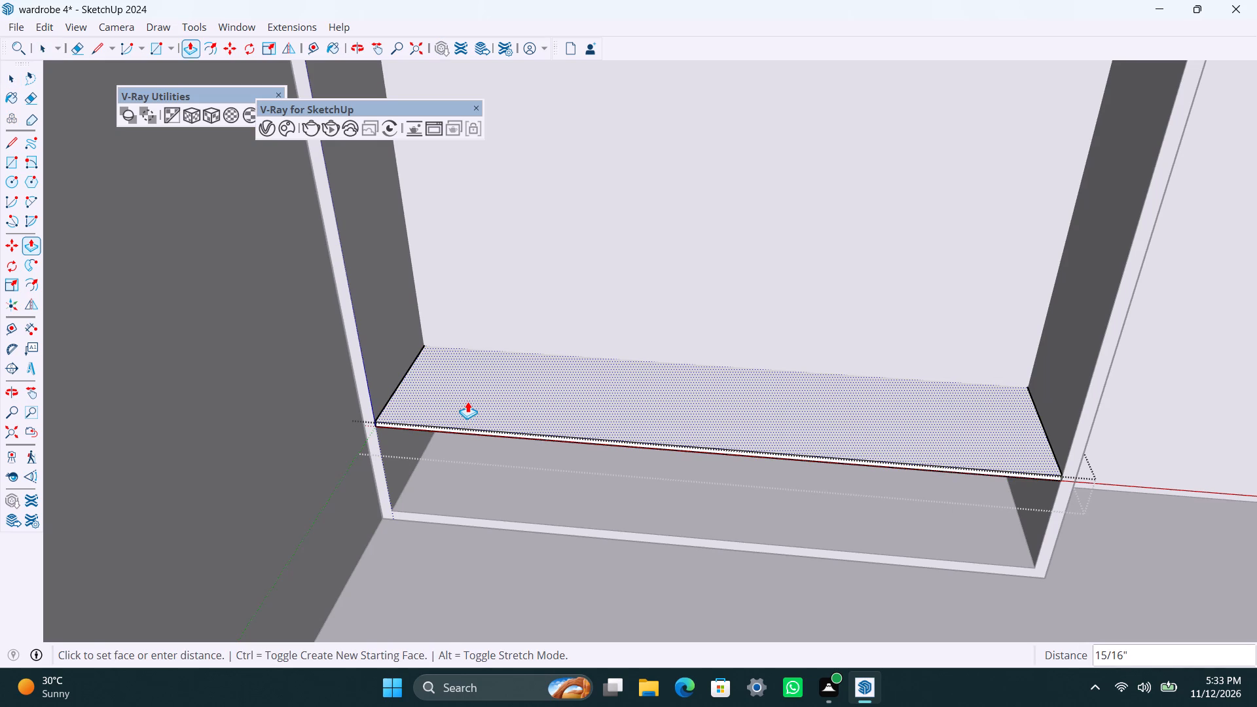
text(9mm)
key(Return)
key(space)
Push/Pull the underside of the shelf downward 9mm within the group.
scroll(467, 424, down, 3)
middle_drag(485, 420, 518, 181)
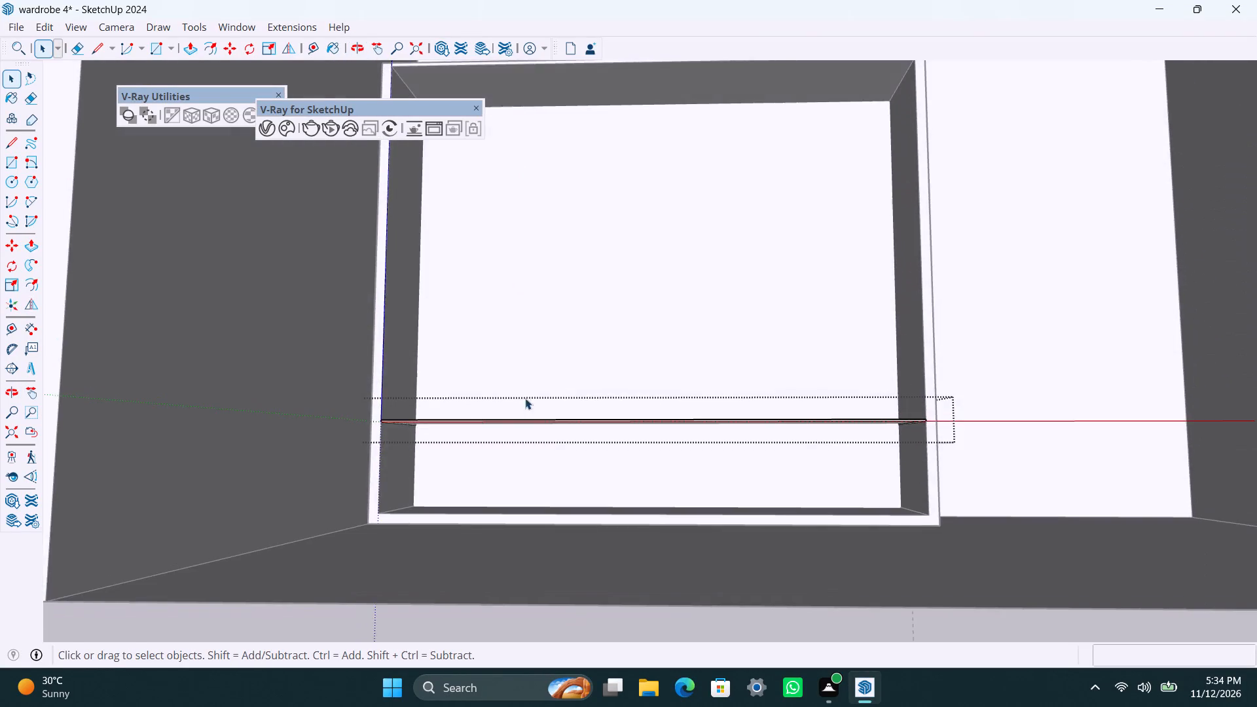
scroll(524, 420, up, 7)
middle_drag(445, 454, 448, 398)
click(439, 412)
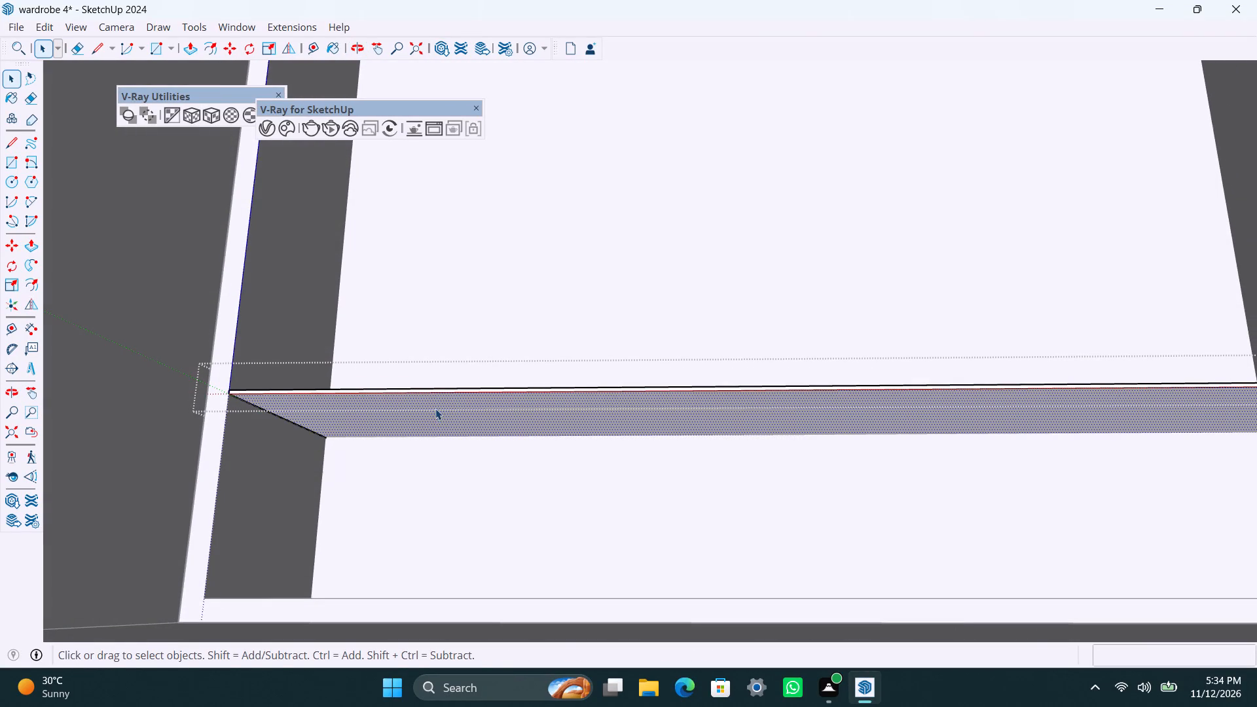
key(p)
click(435, 408)
text(9mm)
key(Return)
key(space)
Push the shelf's front face back 2" from the carcass front and close the group.
scroll(424, 418, up, 2)
middle_drag(383, 407, 350, 545)
scroll(268, 510, up, 2)
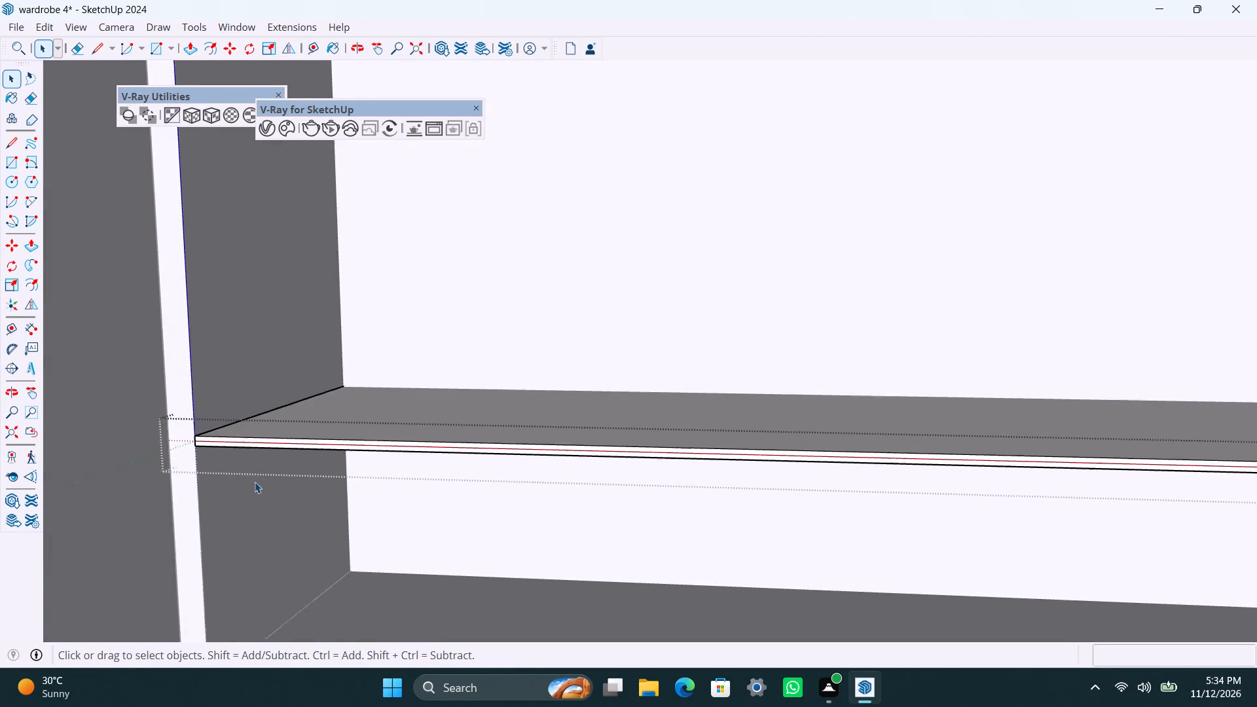
scroll(255, 482, up, 8)
click(231, 431)
key(p)
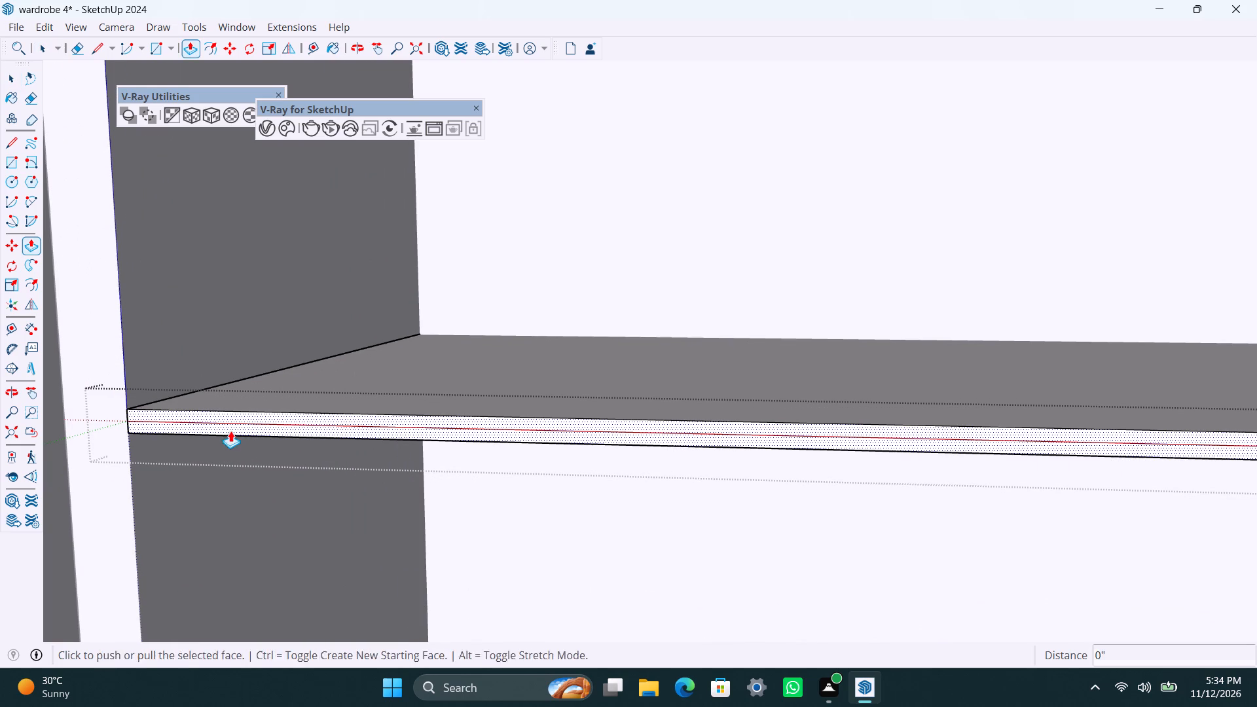
click(230, 431)
text(2")
key(Return)
key(space)
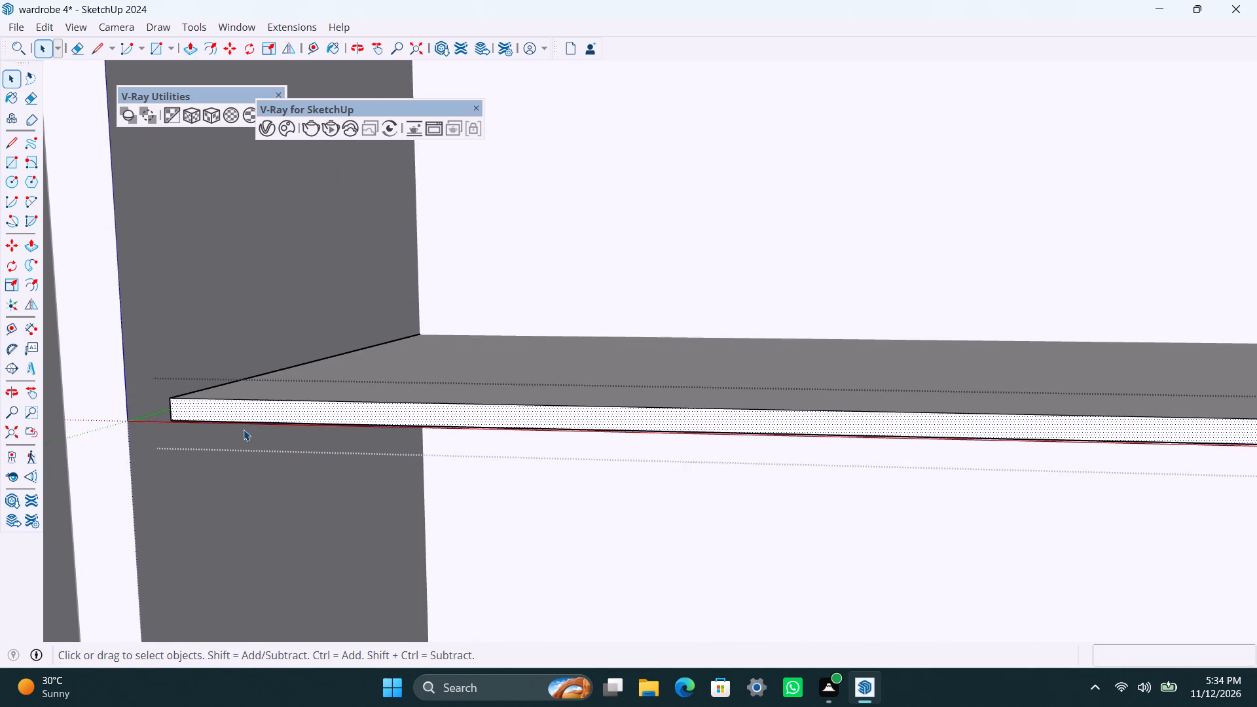
scroll(227, 379, down, 5)
middle_drag(249, 346, 244, 379)
click(149, 306)
Select the short leftover edge on the carcass's left inner side, between the front border and the shelf.
scroll(185, 466, up, 2)
middle_drag(157, 488, 100, 518)
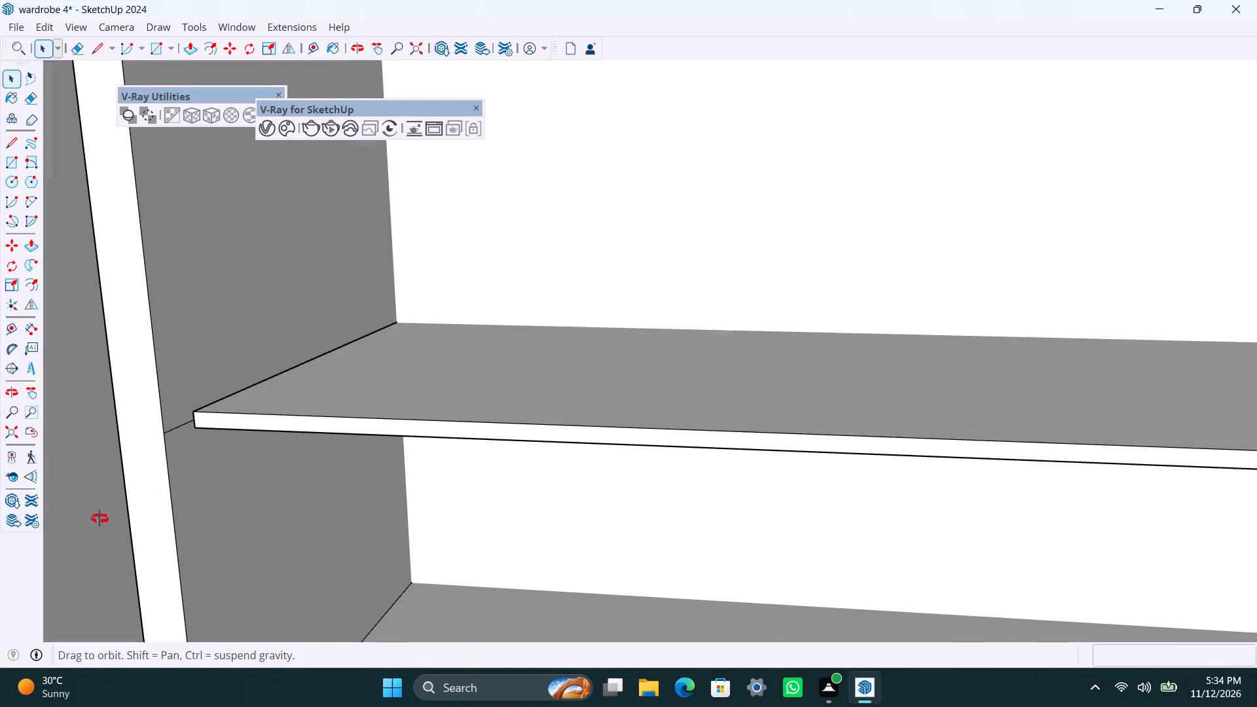
middle_drag(100, 518, 90, 523)
scroll(122, 508, up, 5)
click(170, 397)
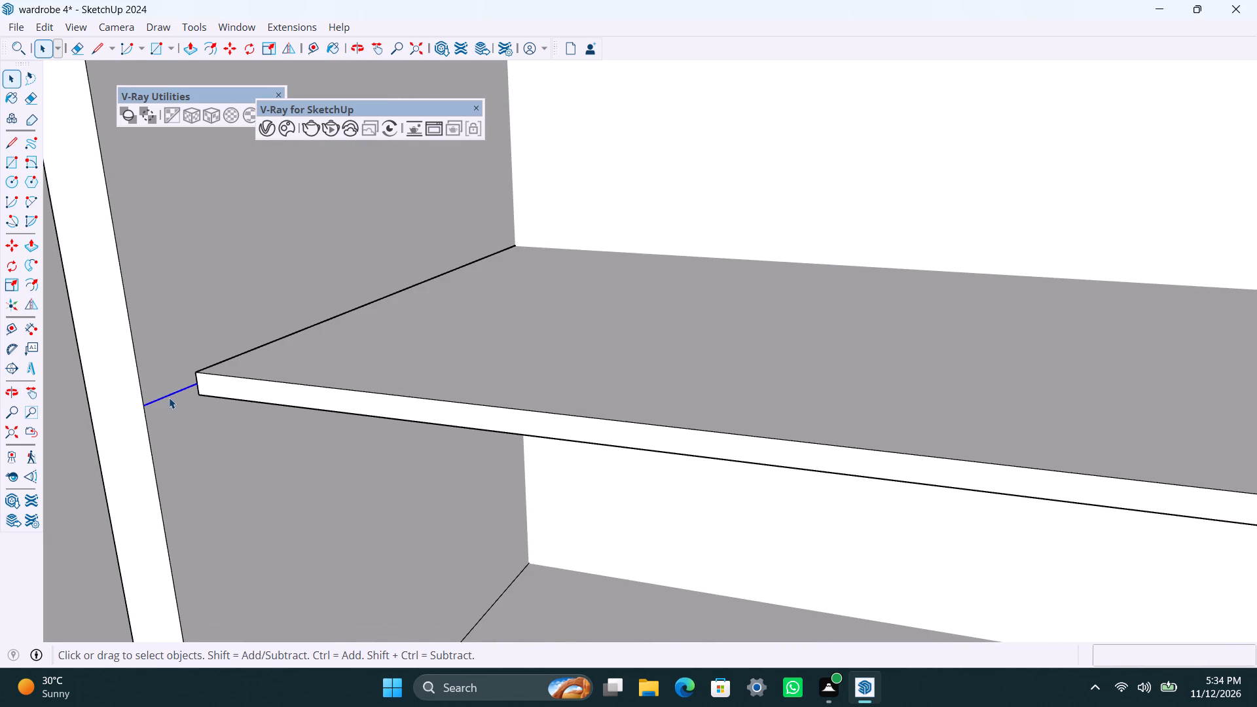
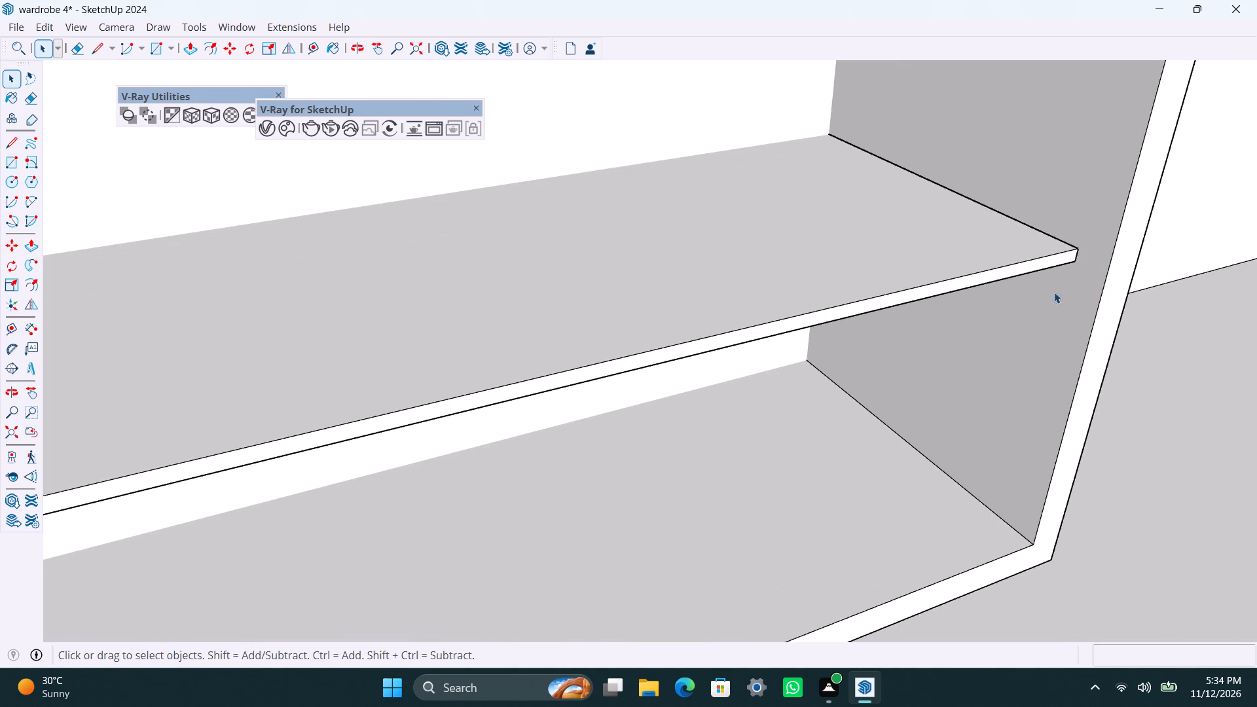
Copy the shelf group straight up by 1'6" inside the carcass.
scroll(1018, 302, down, 9)
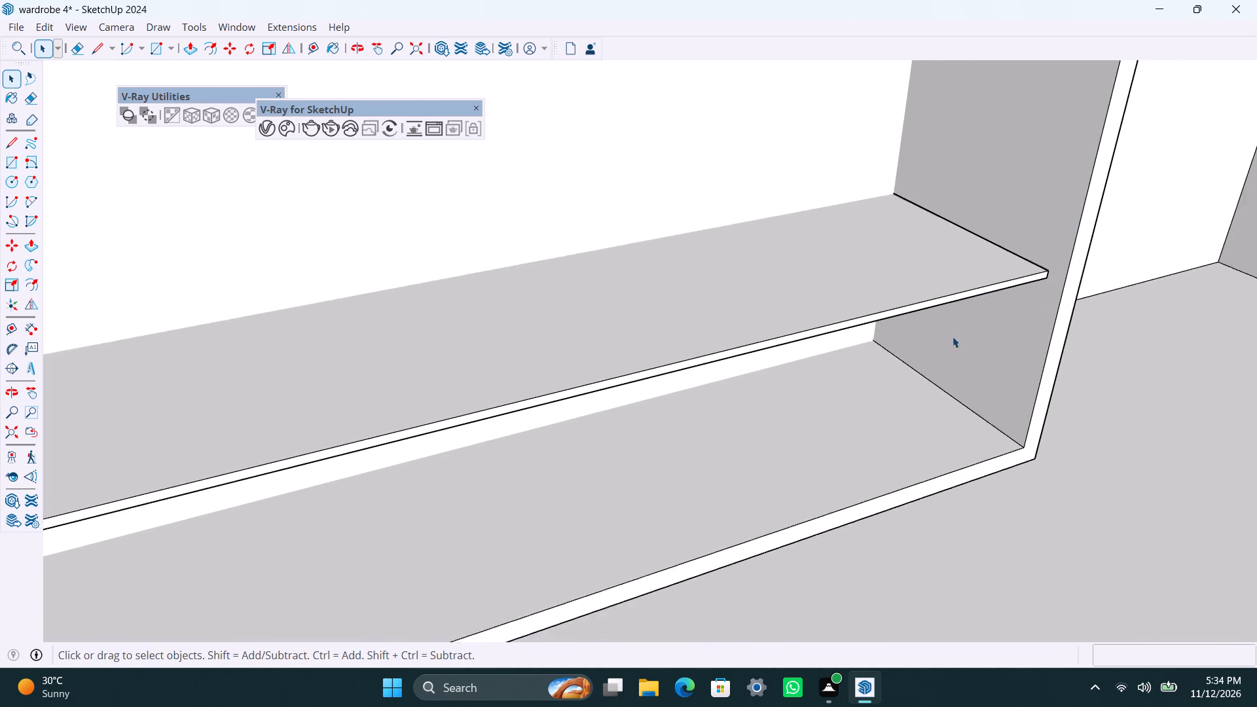
scroll(953, 336, down, 6)
middle_drag(873, 429, 650, 422)
scroll(832, 447, down, 2)
shift+middle_drag(896, 447, 827, 432)
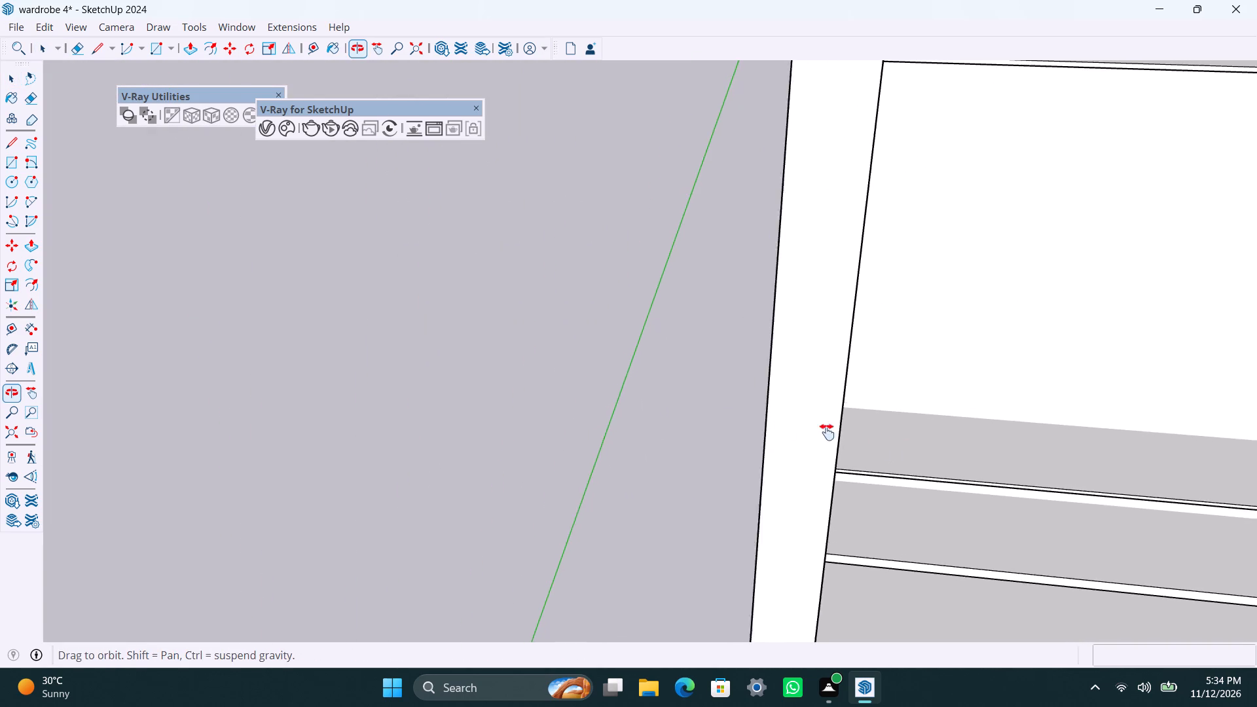
shift+middle_drag(827, 432, 484, 369)
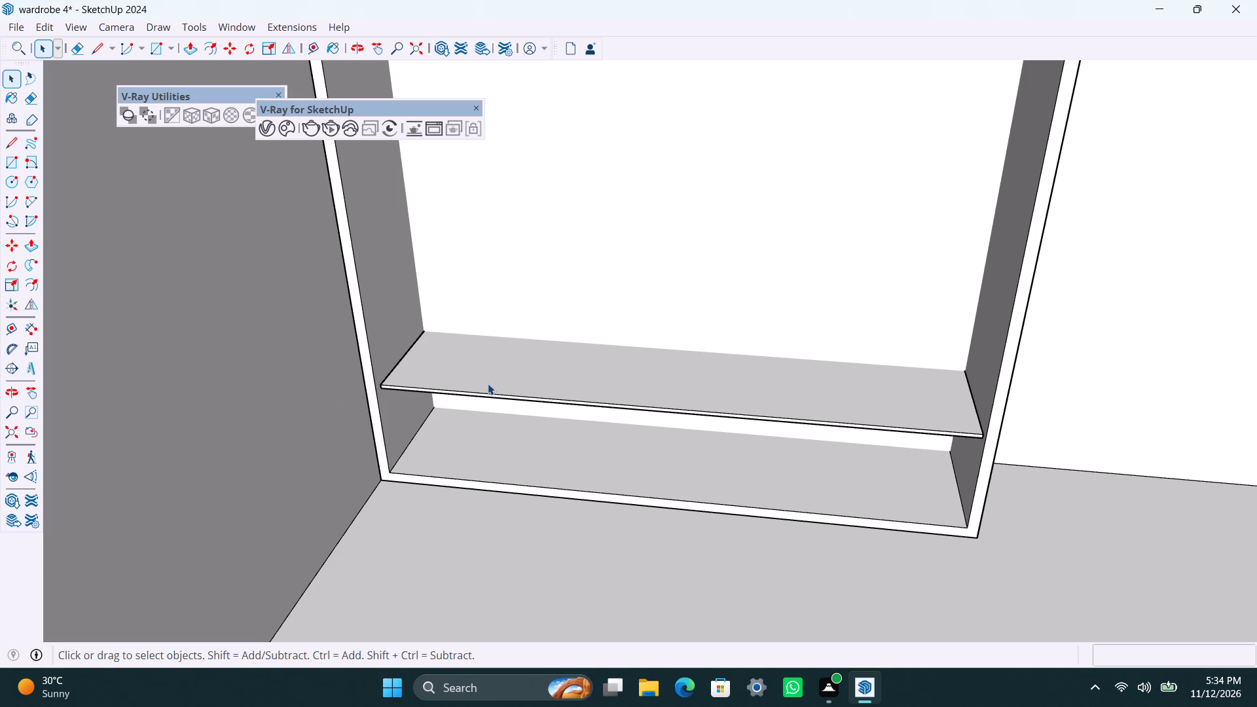
scroll(488, 384, up, 2)
click(454, 364)
key(m)
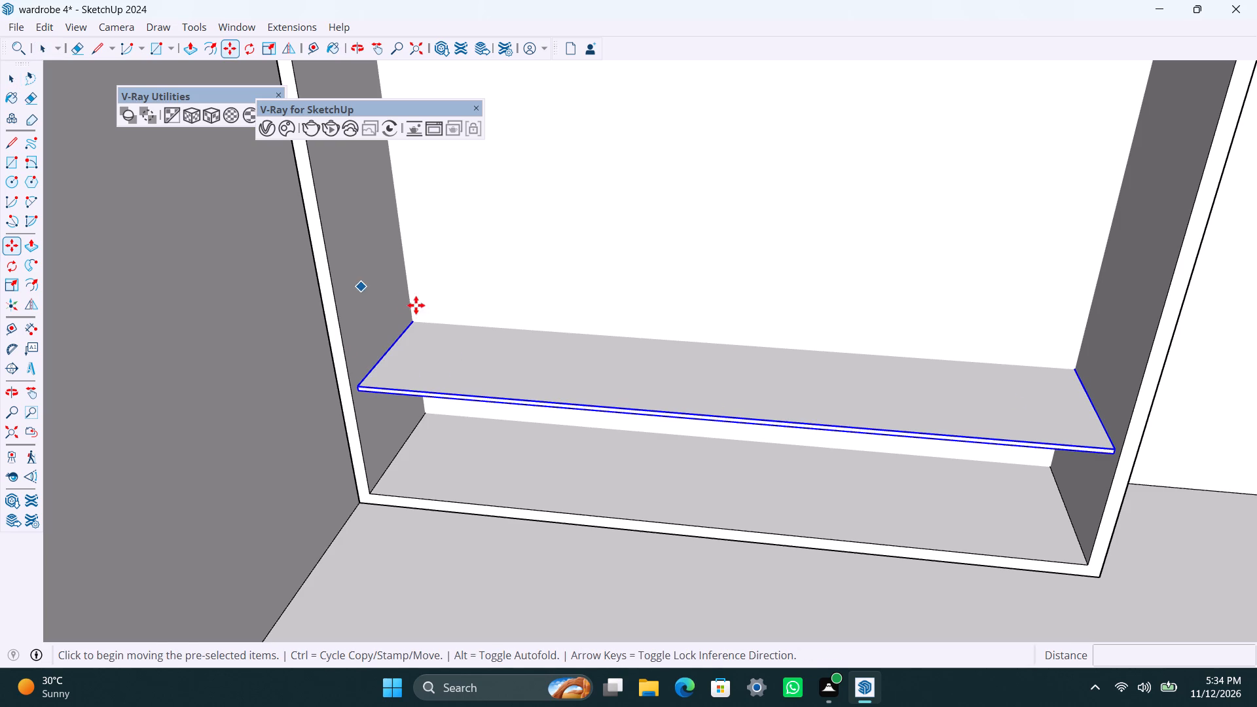
click(415, 321)
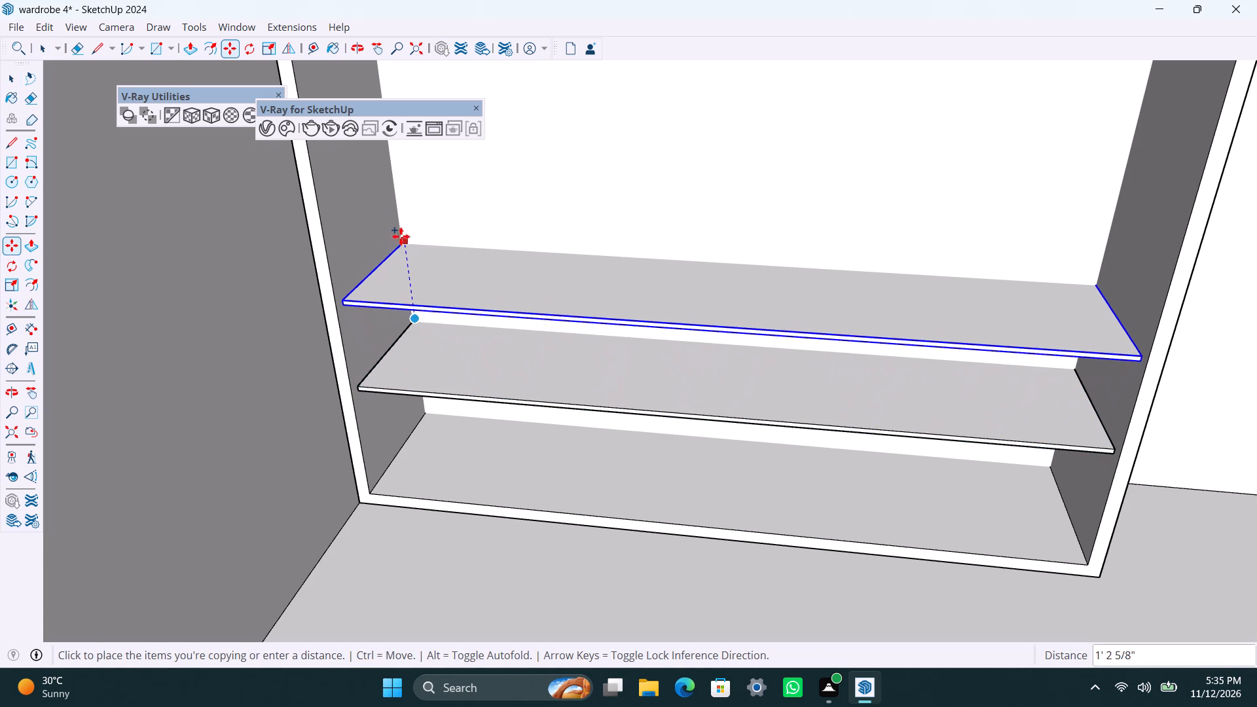
text(1'6")
key(Return)
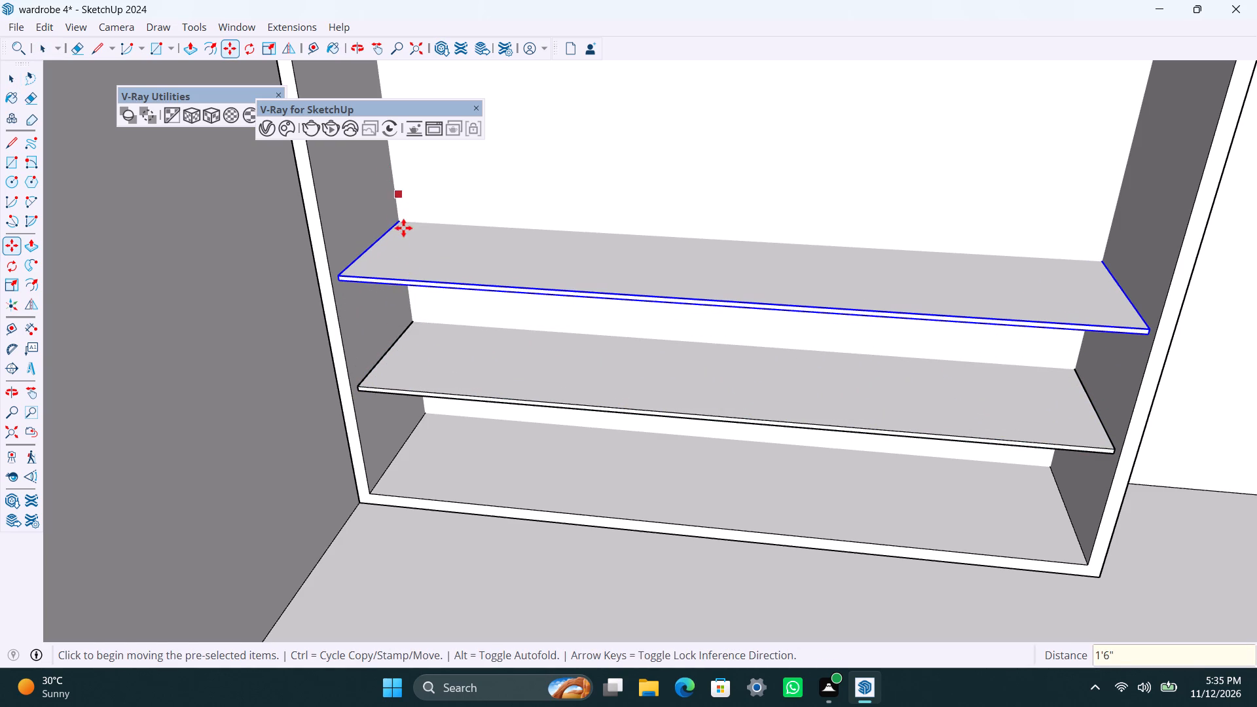
Copy the upper shelf a further 1'6" upward to add a third shelf.
ctrl+click(403, 223)
scroll(378, 138, down, 3)
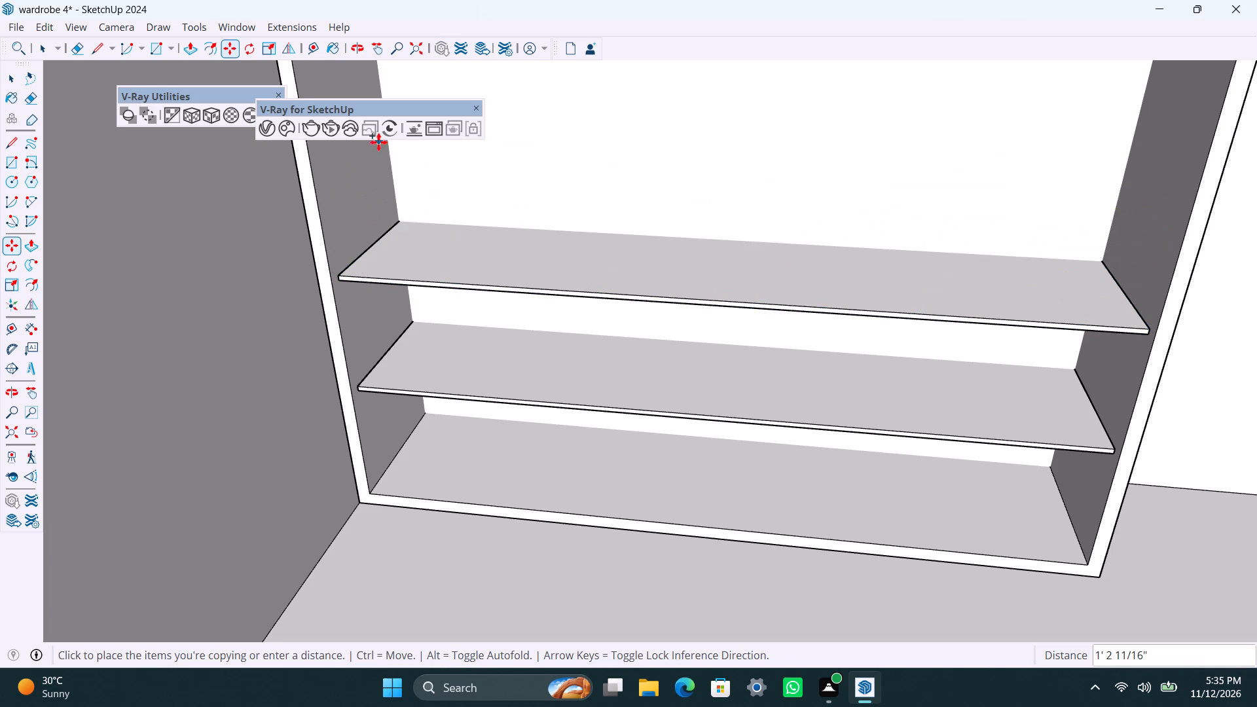
scroll(384, 196, down, 3)
shift+middle_drag(390, 202, 448, 465)
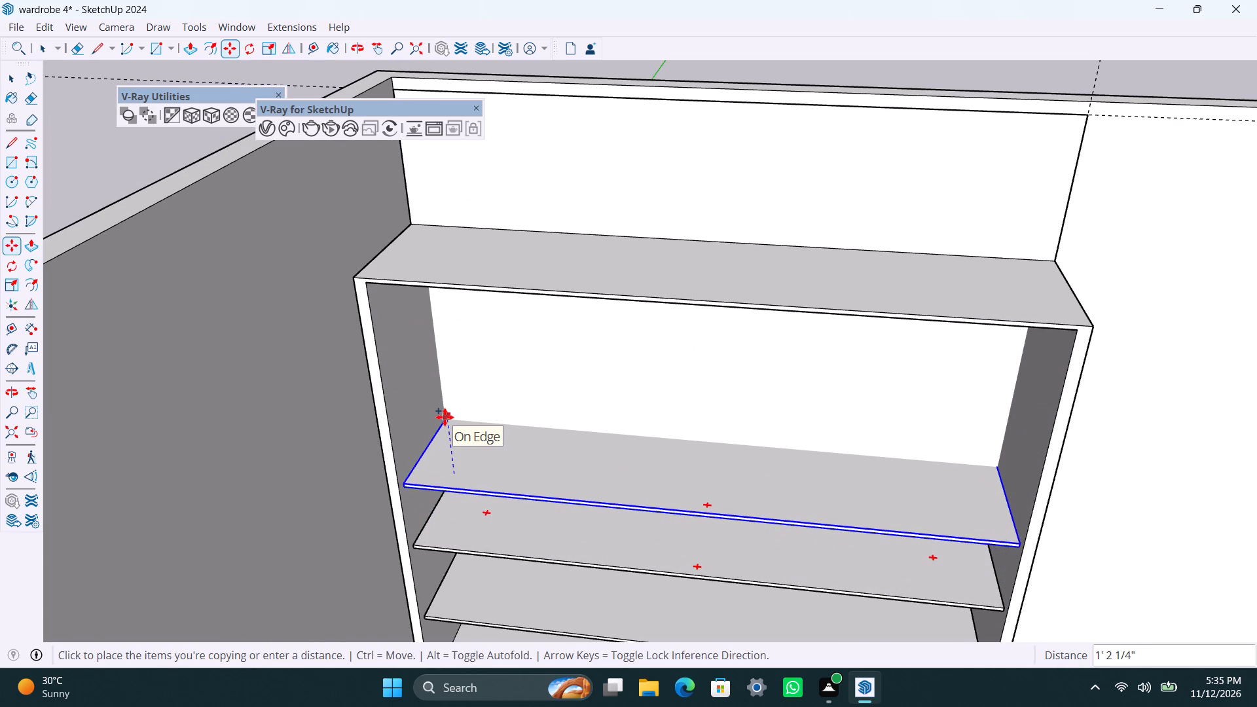
text(1'6")
key(Return)
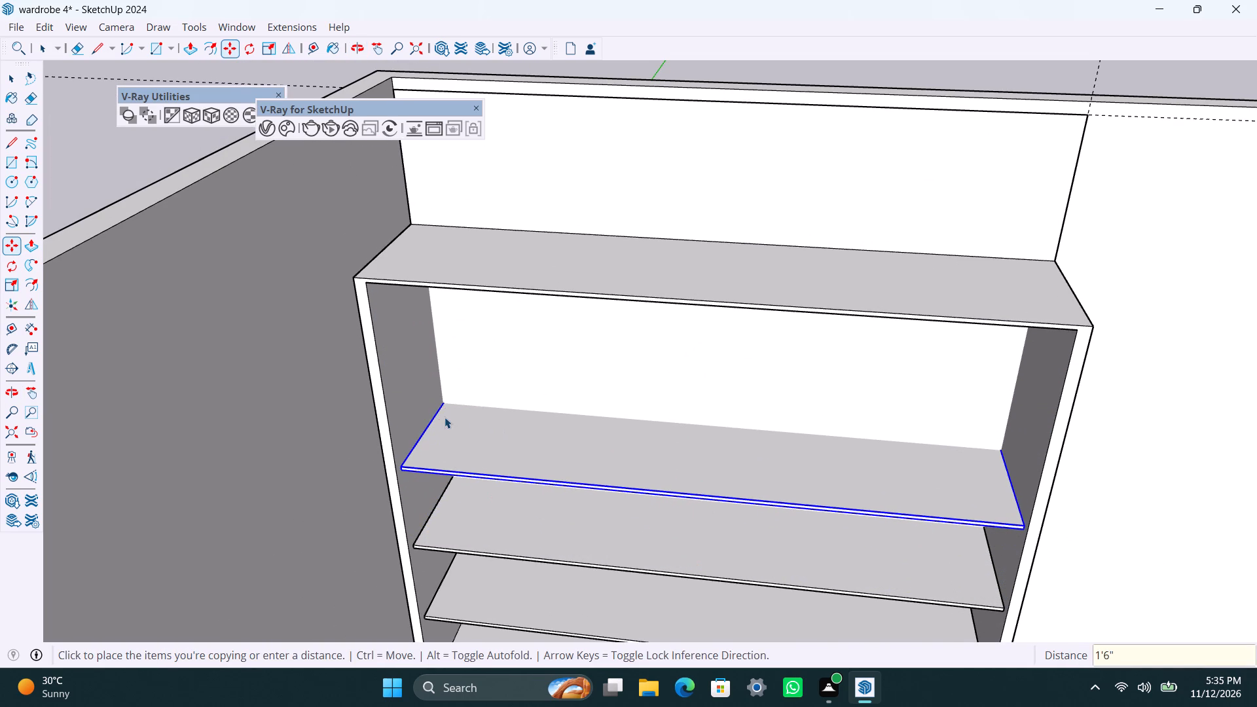
key(space)
Save the wardrobe model.
scroll(445, 420, down, 4)
middle_drag(525, 404, 589, 187)
scroll(471, 339, down, 3)
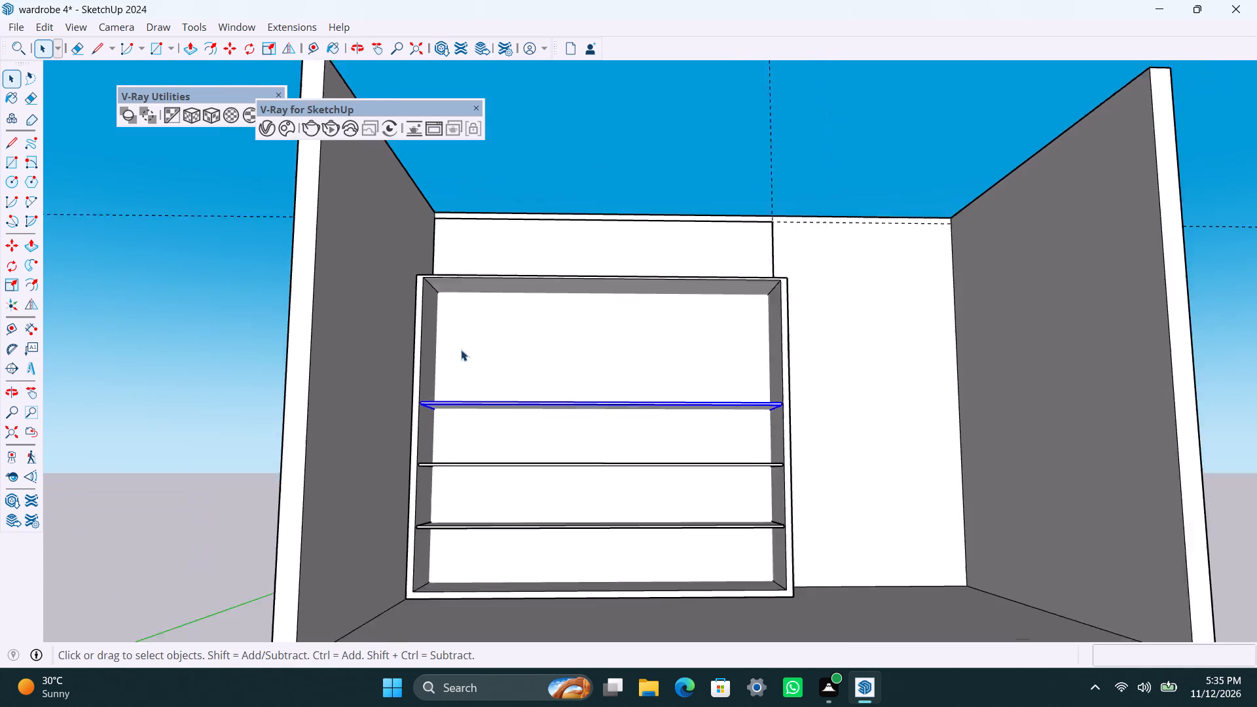
shift+middle_drag(452, 355, 435, 329)
scroll(448, 368, up, 1)
middle_drag(448, 410, 431, 499)
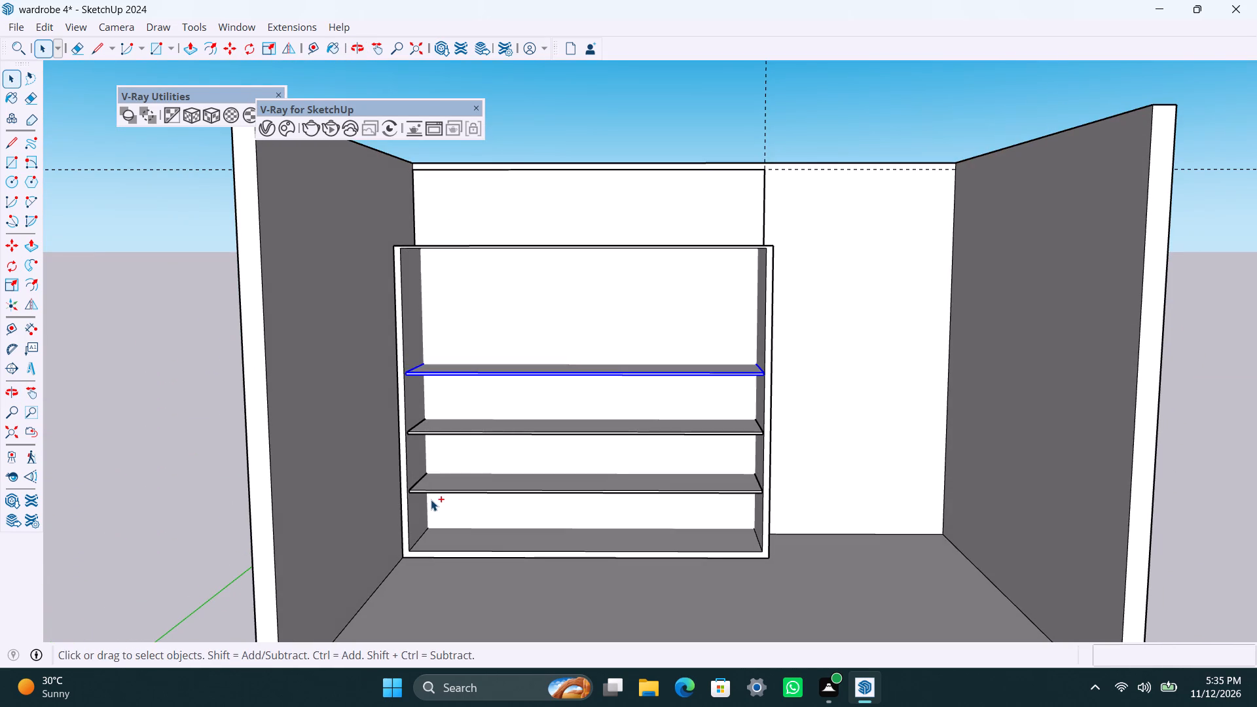
key(ctrl+s)
Copy the carcass's left inner side face 4' 5 1/2" across to the midpoint of the top inner front edge.
key(r)
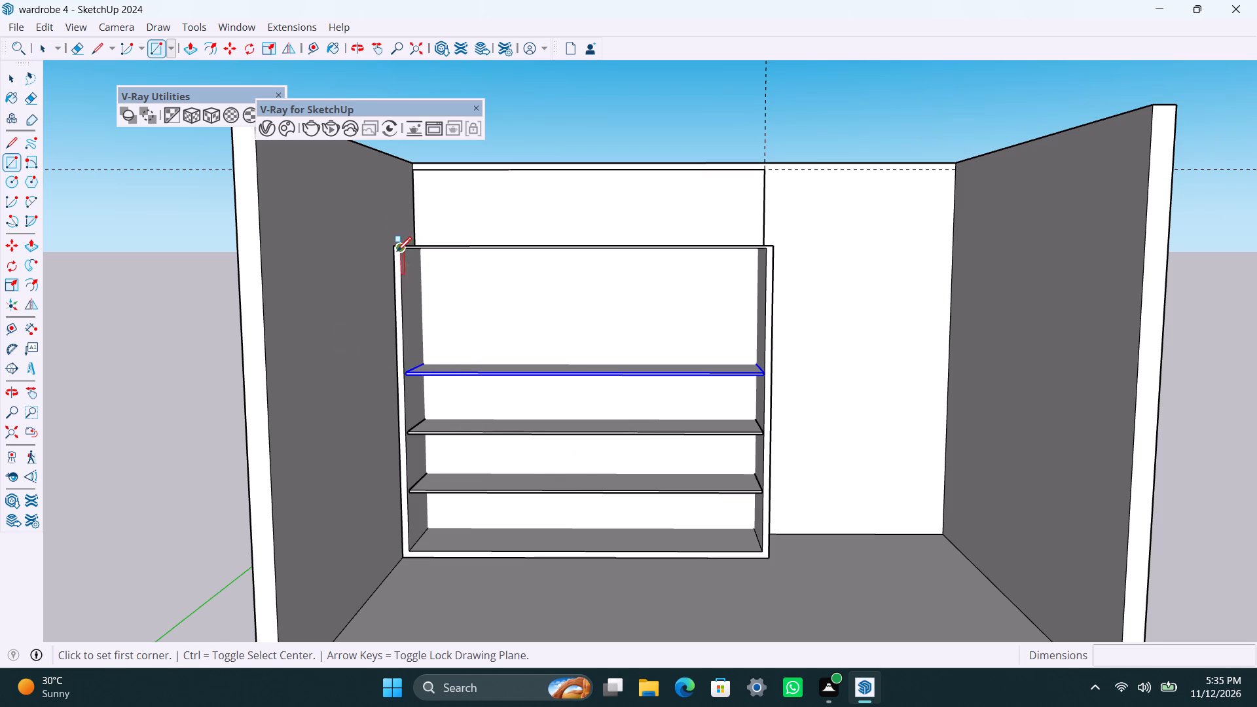
key(space)
scroll(537, 532, up, 2)
middle_drag(485, 533, 445, 579)
double_click(389, 281)
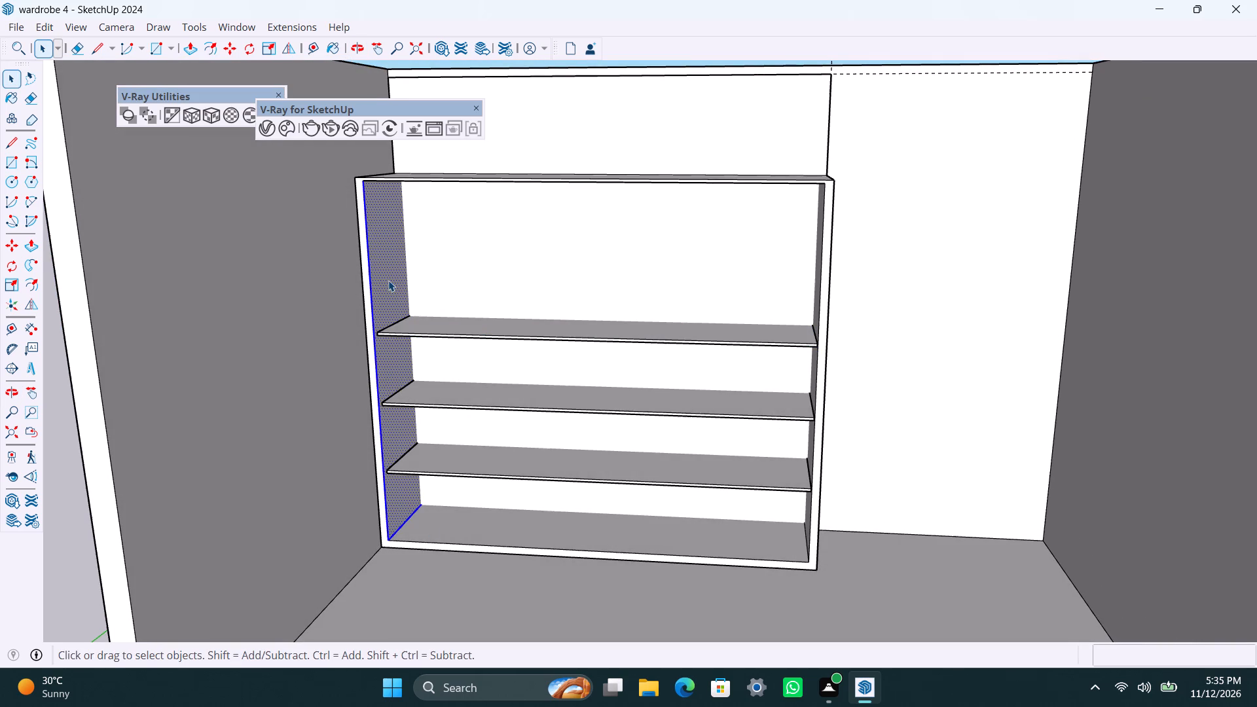
key(m)
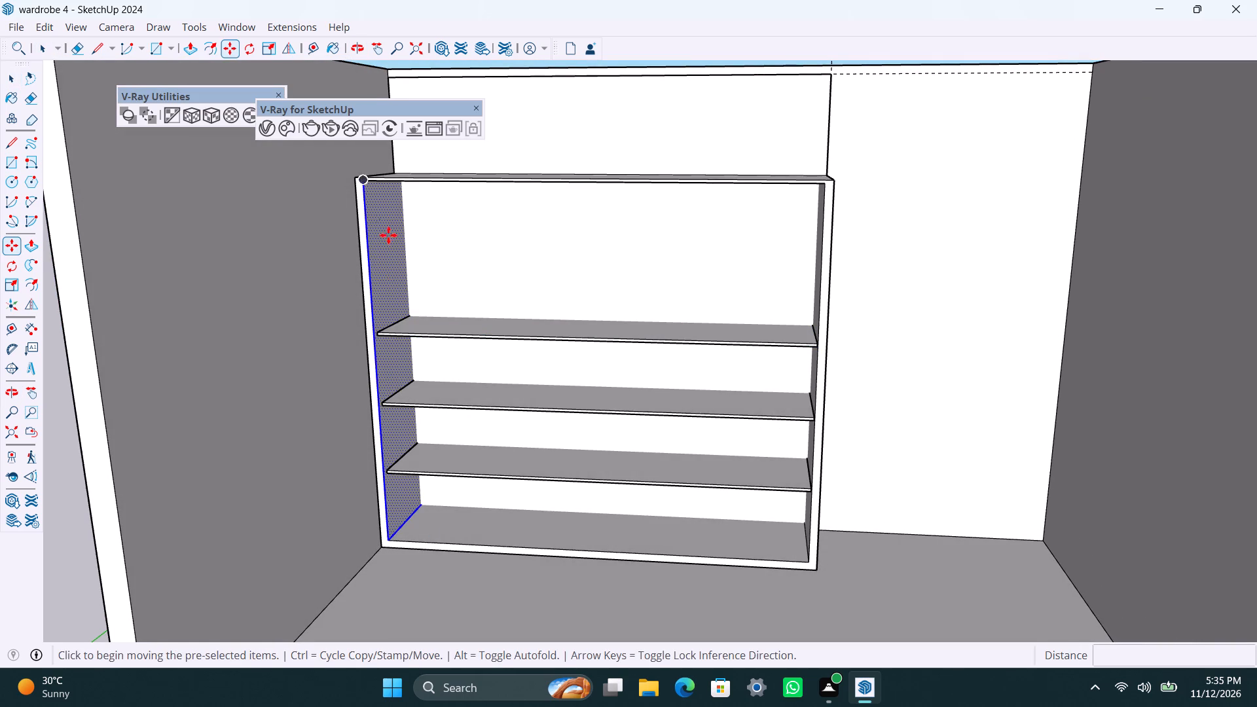
click(369, 186)
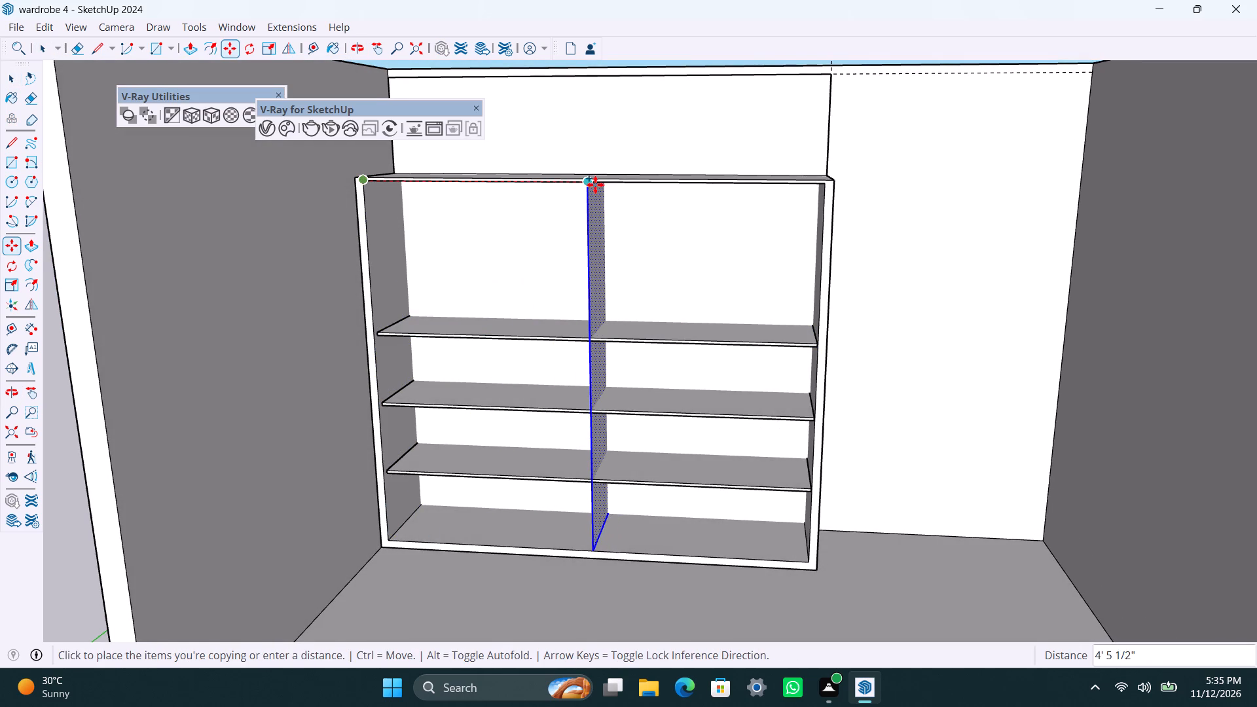
click(594, 184)
key(space)
Make the copied central divider face and its edges into a group.
scroll(601, 422, up, 2)
scroll(617, 286, up, 2)
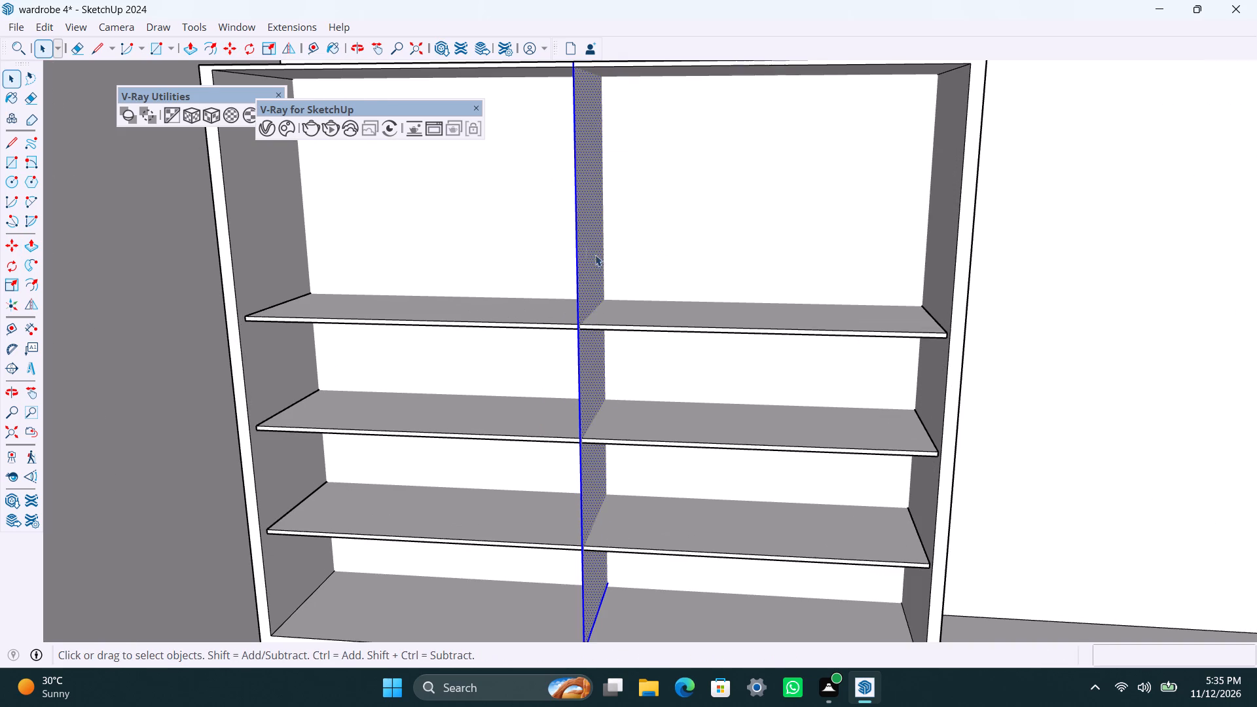
right_click(585, 247)
drag(618, 399, 619, 391)
Open the central divider group for editing and Push/Pull its right face outward 9mm.
double_click(592, 261)
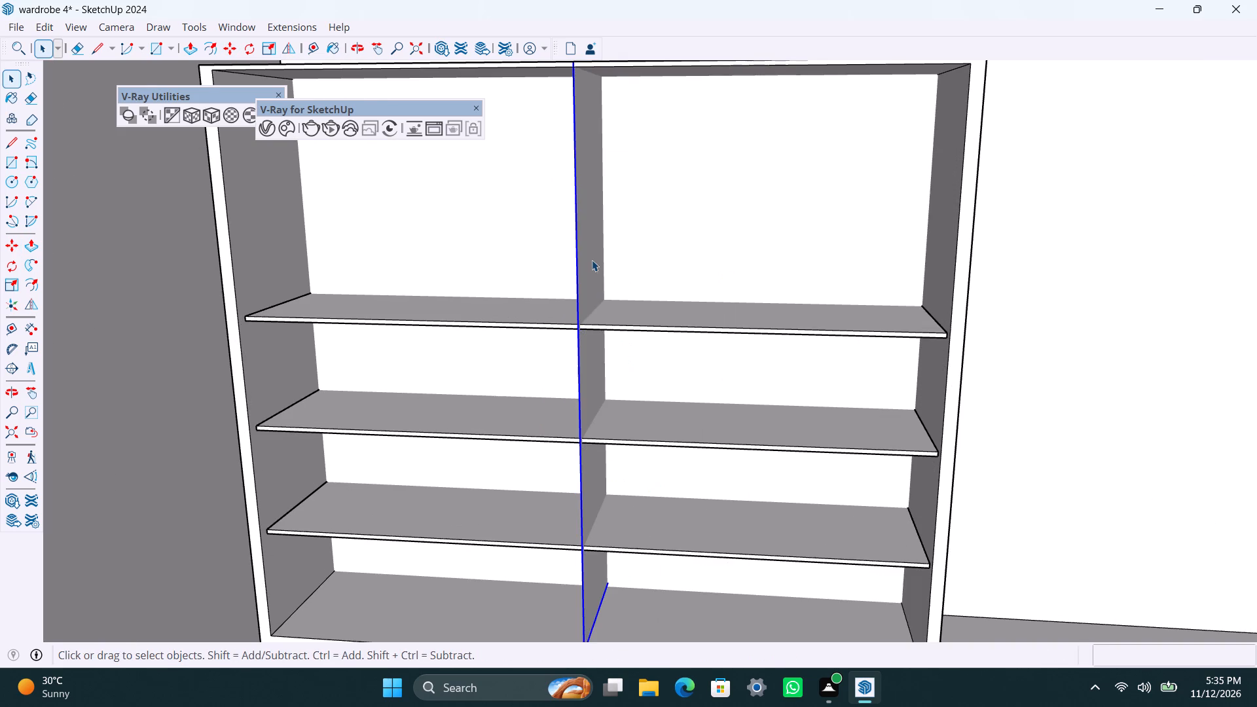
click(594, 261)
key(p)
click(594, 263)
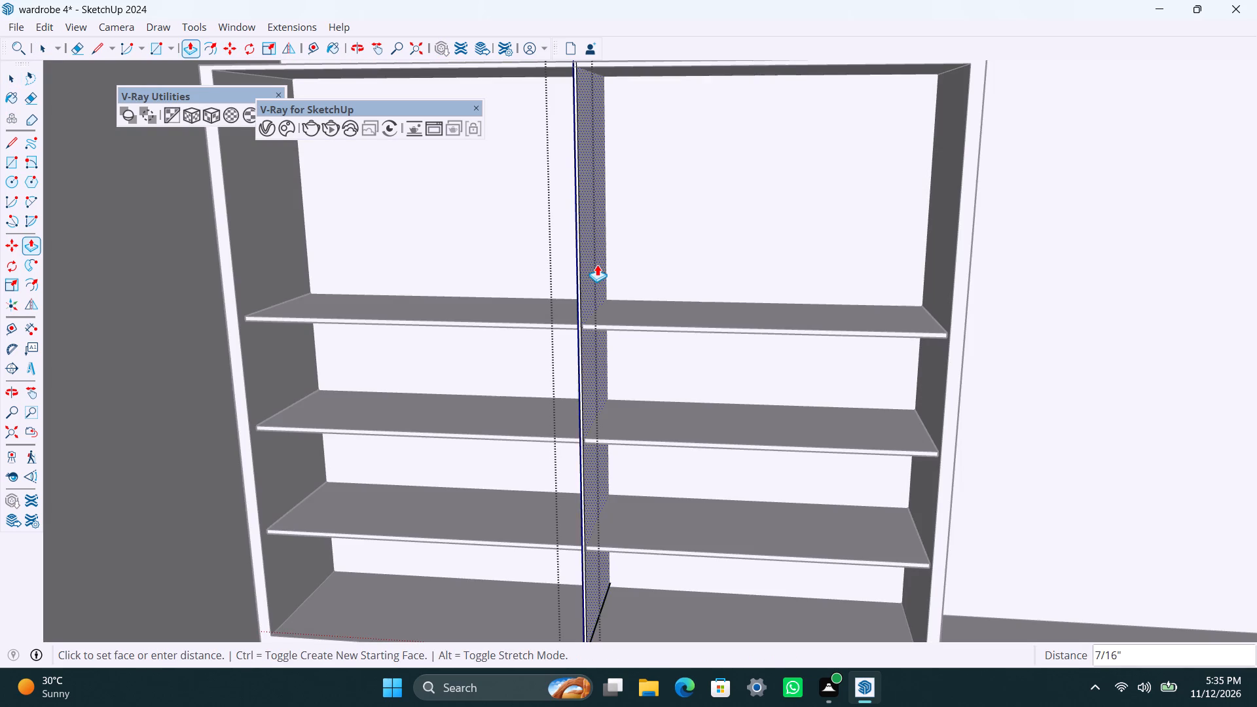
text(9mm)
key(Return)
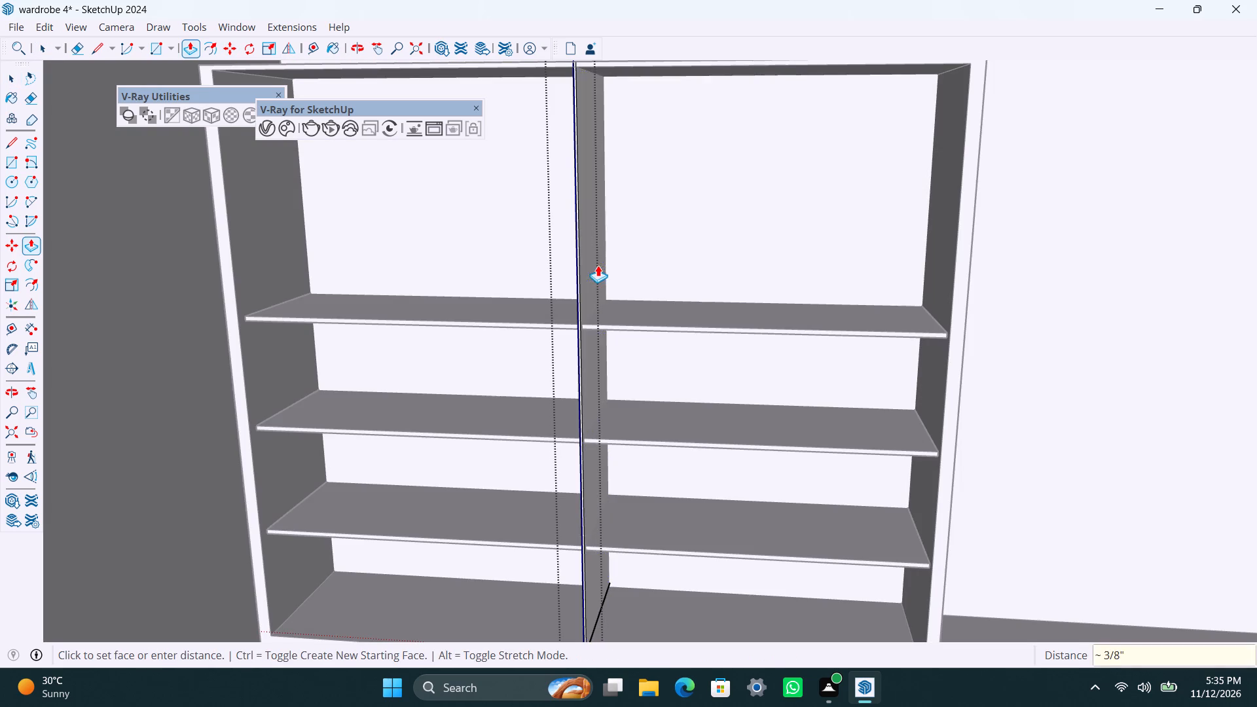
key(space)
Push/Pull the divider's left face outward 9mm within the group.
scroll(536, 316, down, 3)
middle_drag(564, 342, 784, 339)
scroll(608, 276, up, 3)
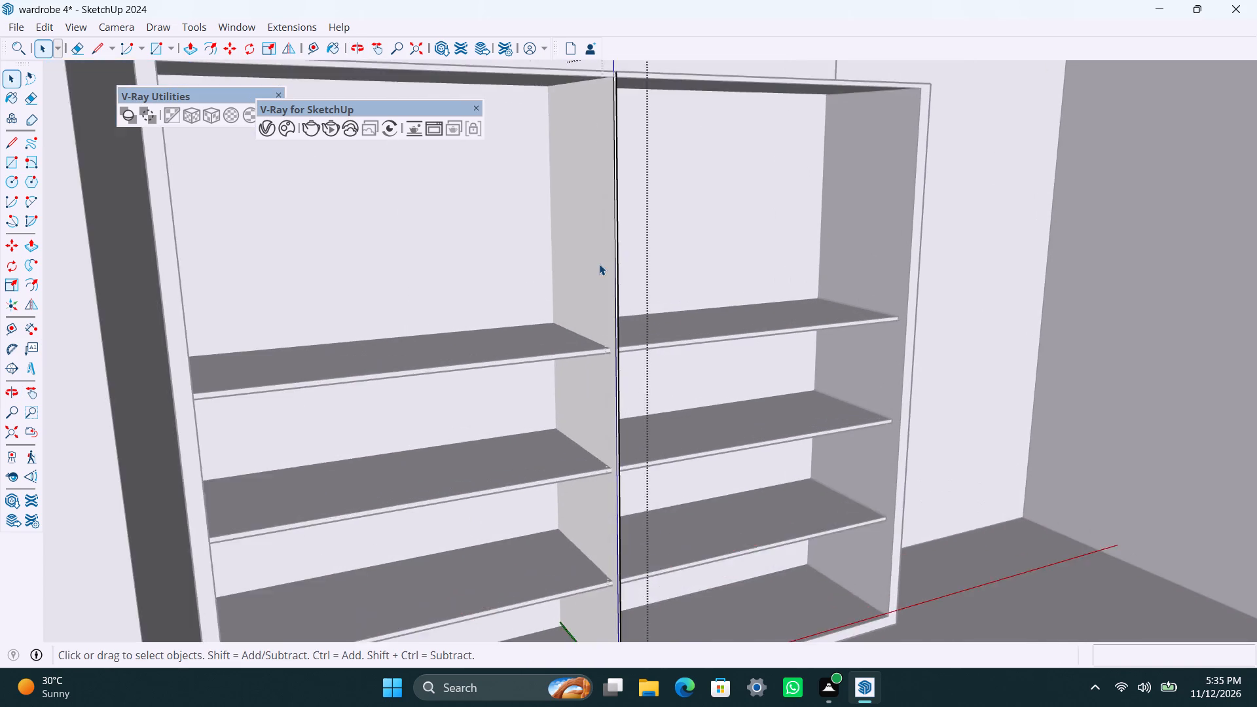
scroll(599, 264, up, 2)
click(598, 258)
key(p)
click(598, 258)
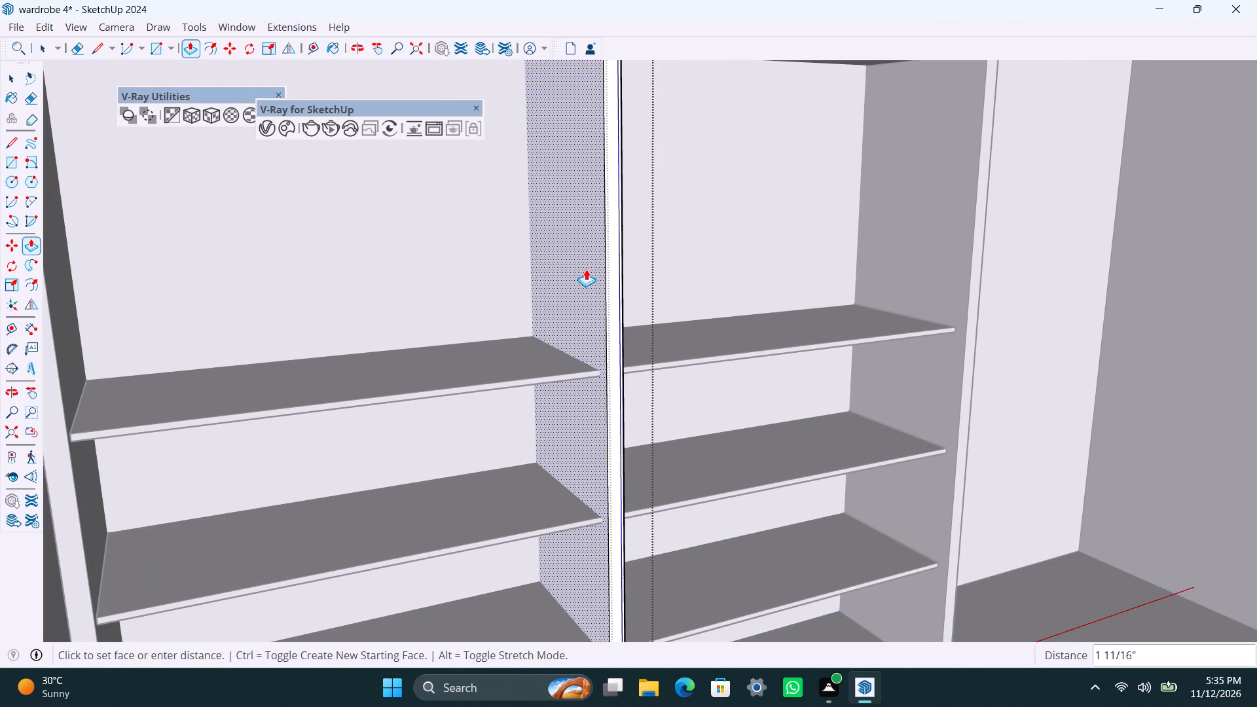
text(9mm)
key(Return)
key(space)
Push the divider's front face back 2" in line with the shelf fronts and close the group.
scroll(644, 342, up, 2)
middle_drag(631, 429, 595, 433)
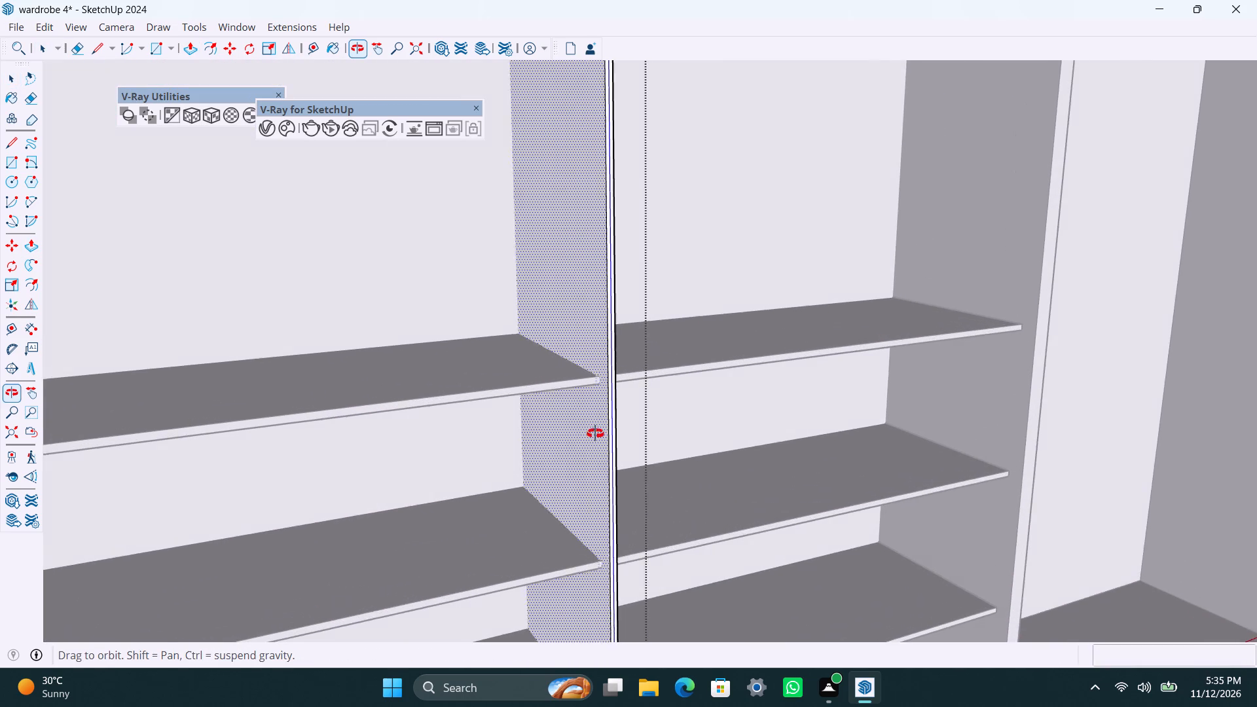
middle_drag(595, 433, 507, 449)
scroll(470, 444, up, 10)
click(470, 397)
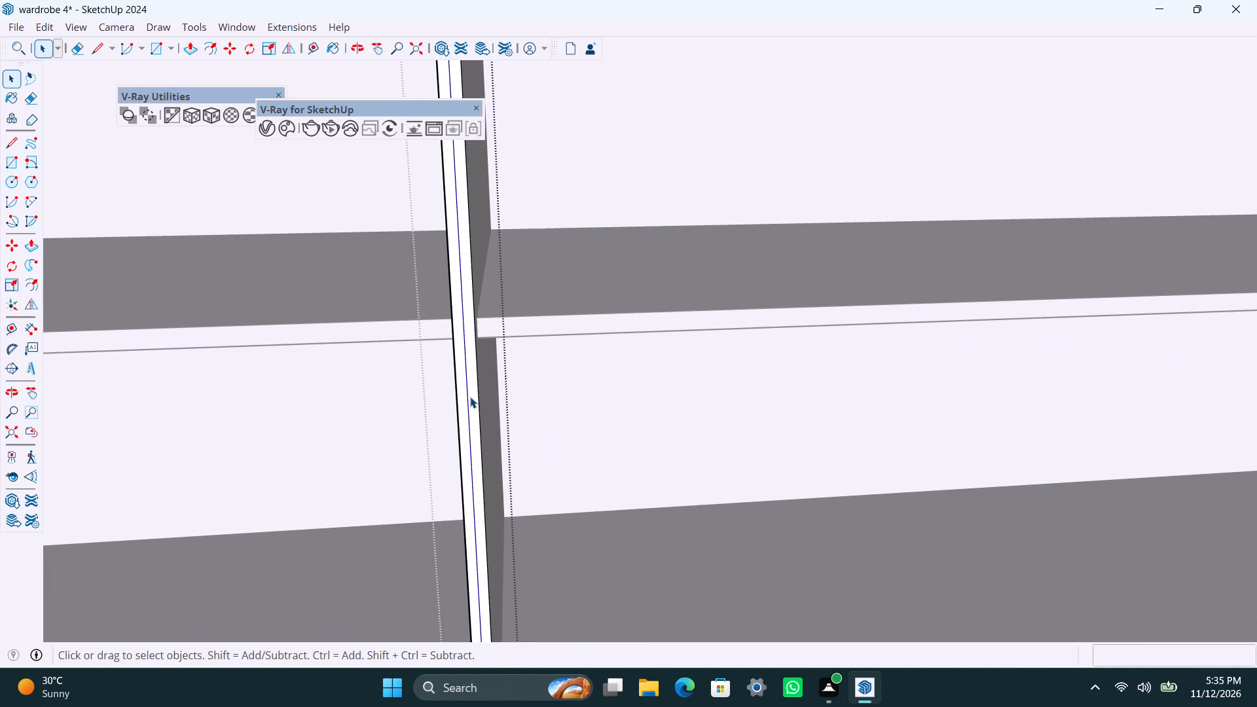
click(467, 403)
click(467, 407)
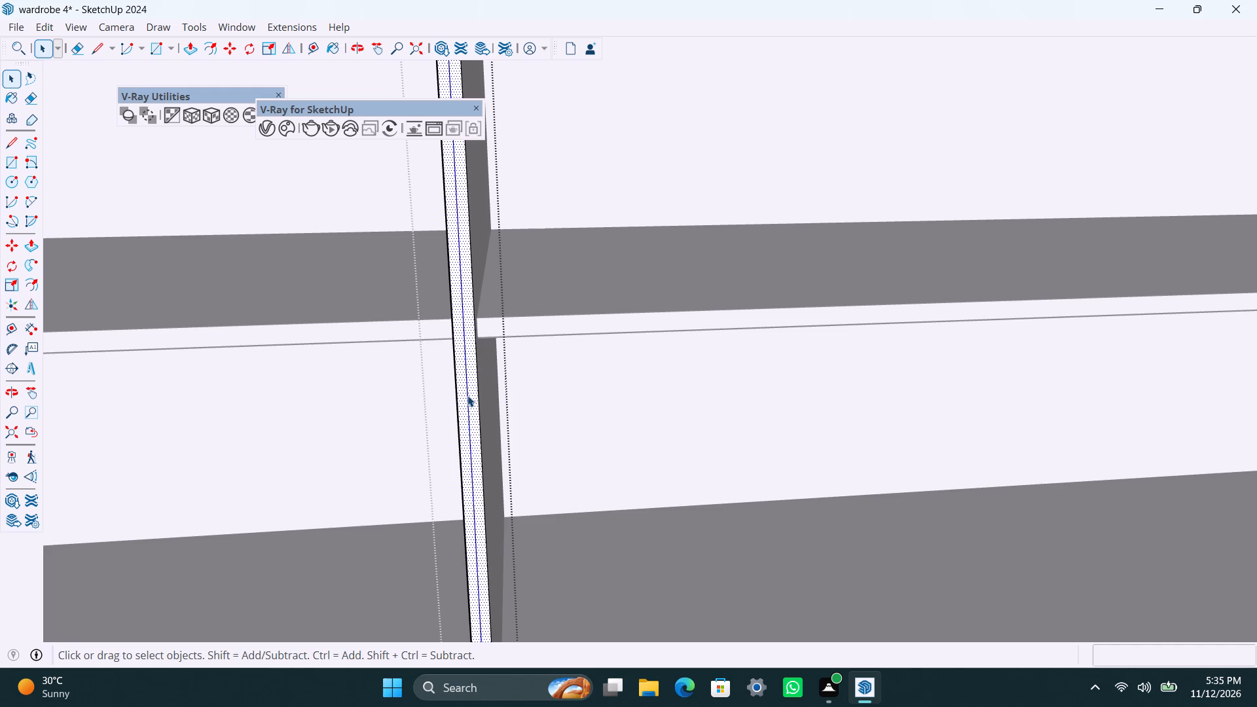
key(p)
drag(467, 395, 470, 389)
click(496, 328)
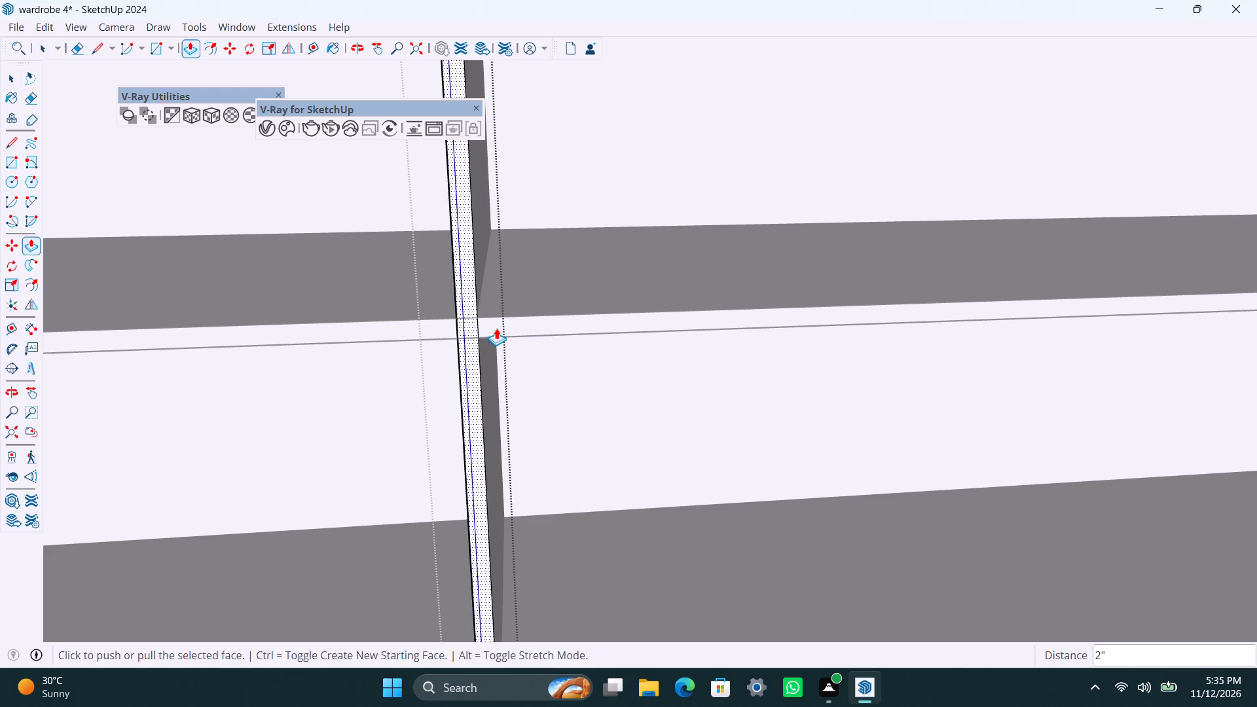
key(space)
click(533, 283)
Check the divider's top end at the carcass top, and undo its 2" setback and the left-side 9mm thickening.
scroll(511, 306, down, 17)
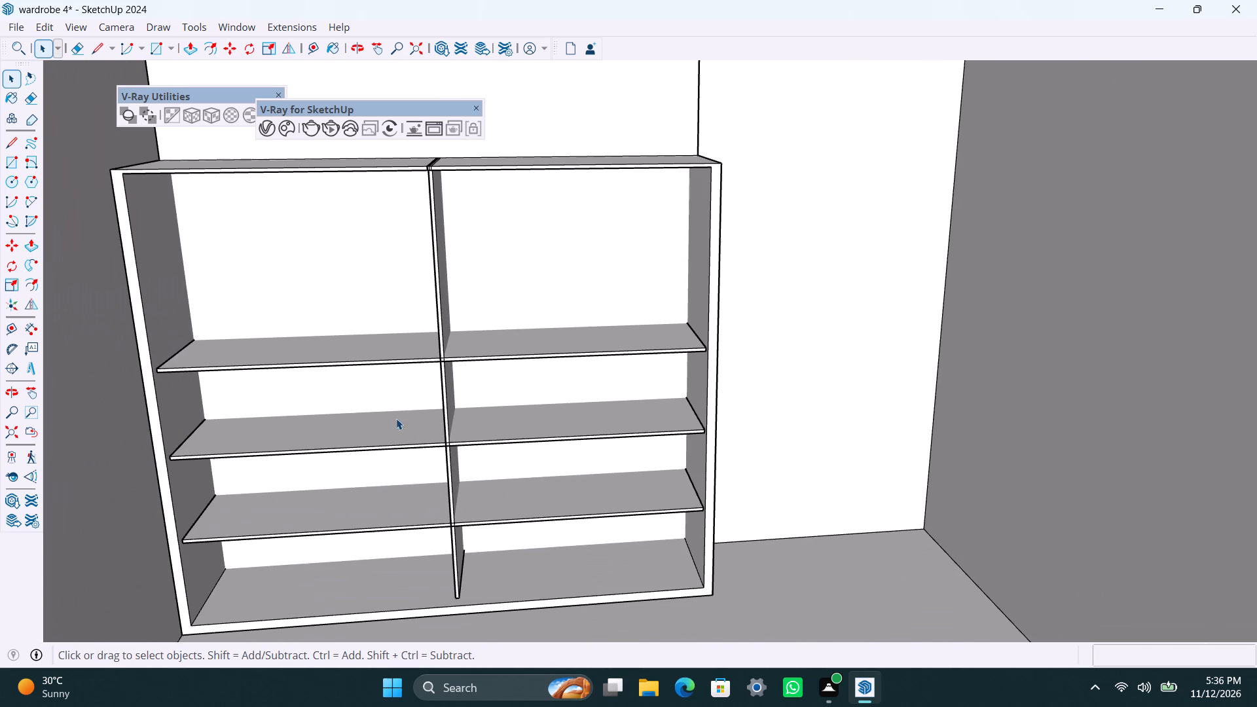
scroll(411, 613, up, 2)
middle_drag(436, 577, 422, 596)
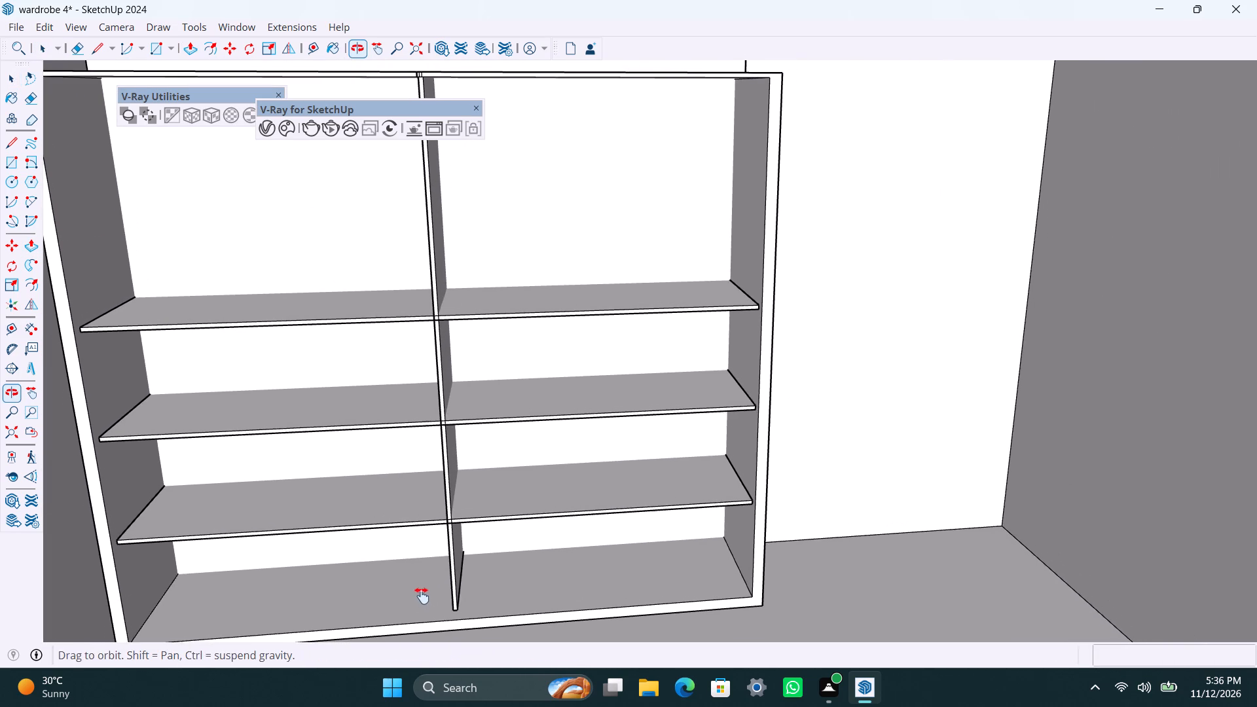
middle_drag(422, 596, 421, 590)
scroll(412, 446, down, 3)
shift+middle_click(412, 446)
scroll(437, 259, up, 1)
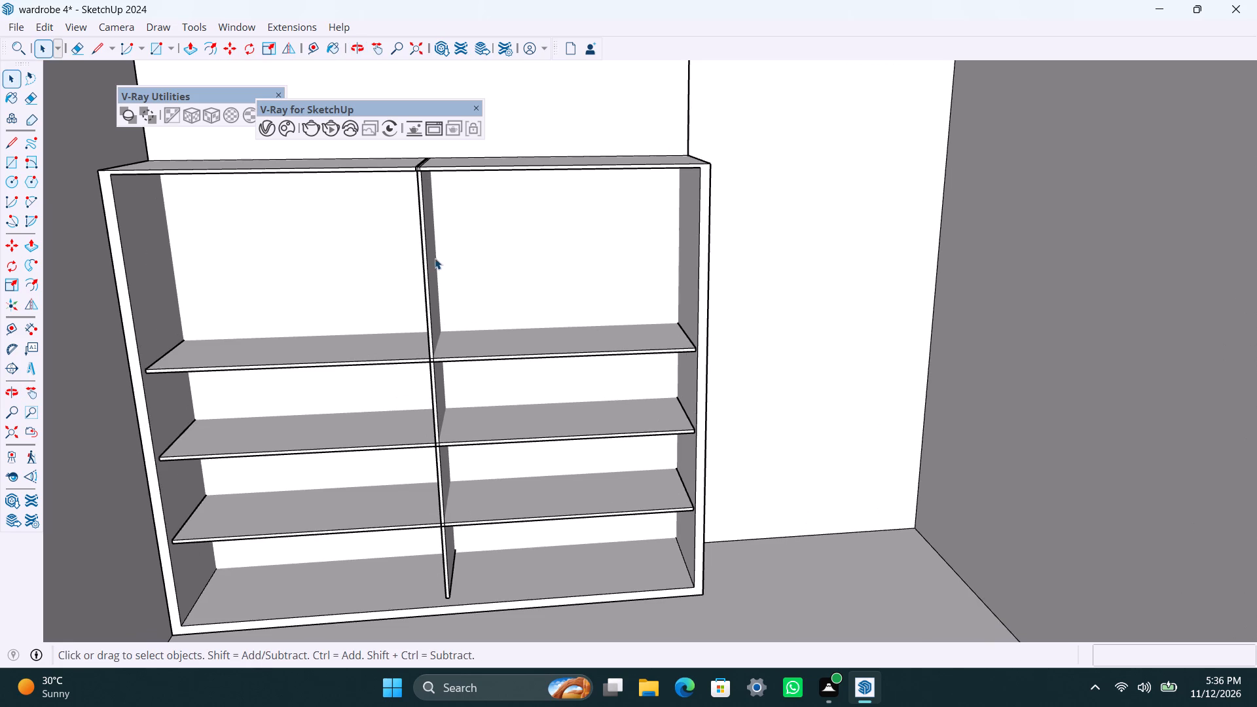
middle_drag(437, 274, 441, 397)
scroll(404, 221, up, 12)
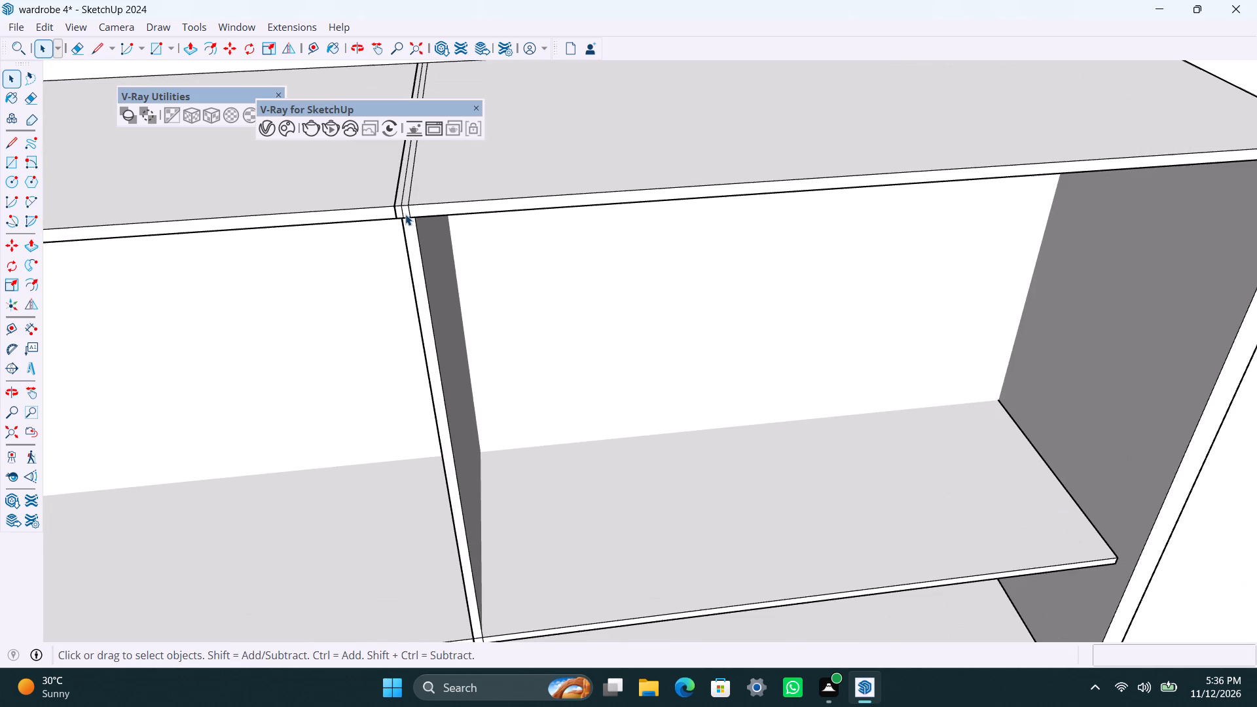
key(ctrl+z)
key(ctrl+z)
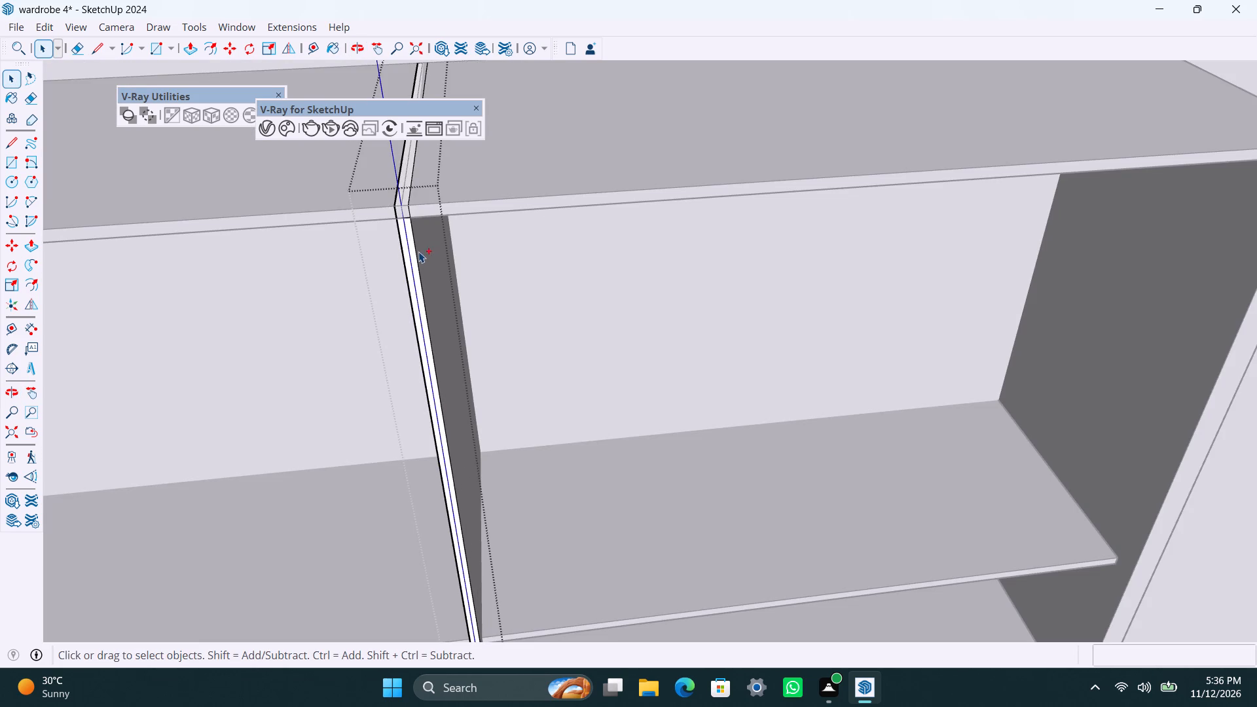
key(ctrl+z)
Select all of the divider's geometry inside its group and move it down to rest on the carcass bottom panel.
click(407, 198)
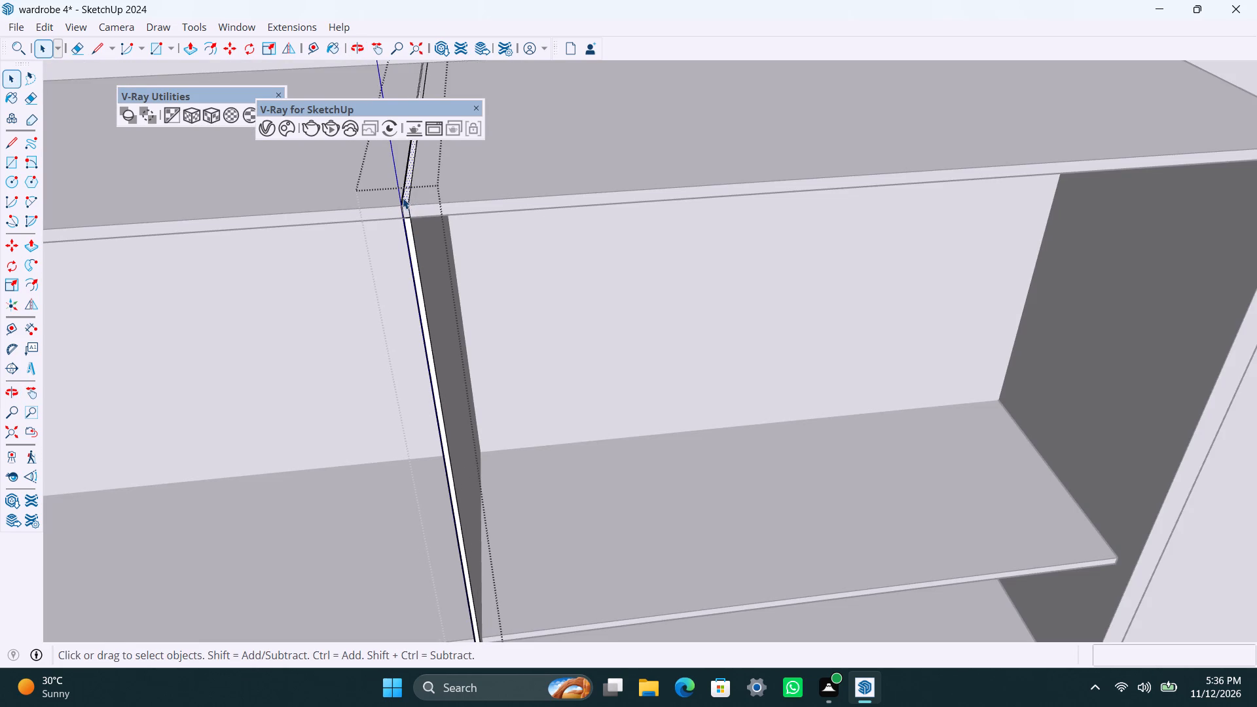
scroll(410, 240, down, 9)
middle_drag(423, 399, 445, 189)
scroll(471, 538, up, 2)
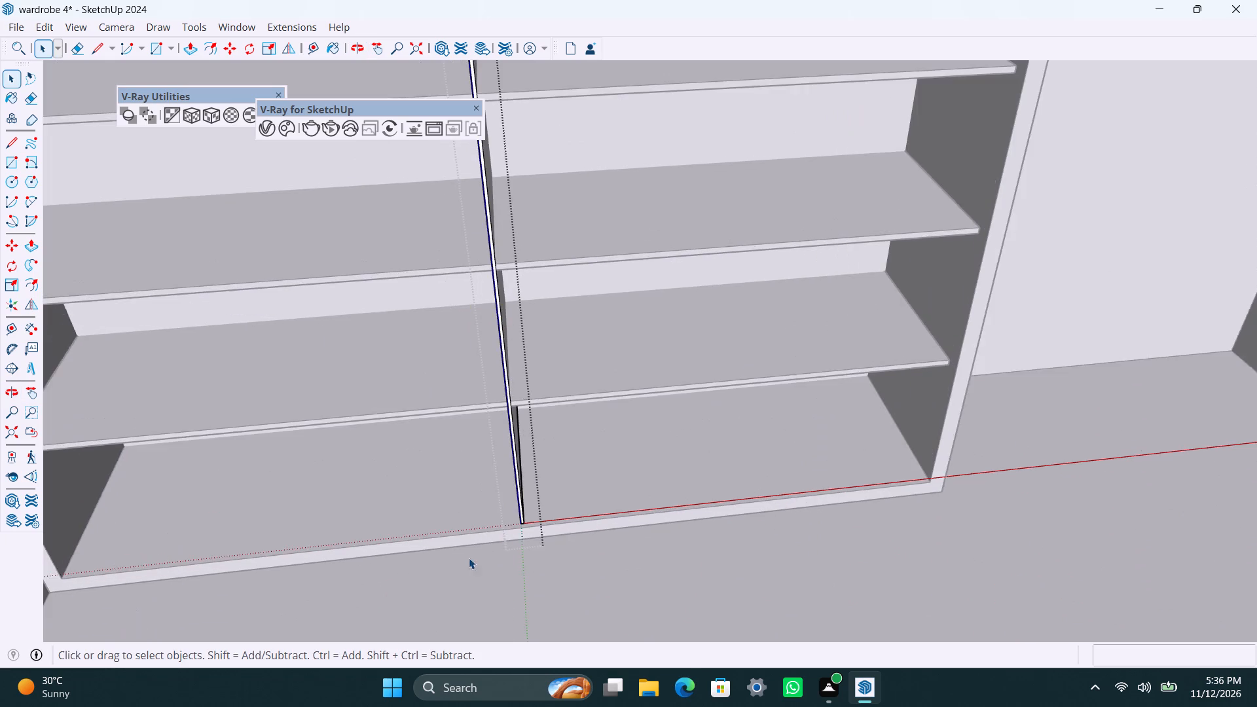
scroll(469, 558, up, 7)
click(526, 522)
scroll(528, 544, up, 3)
middle_drag(528, 543, 472, 422)
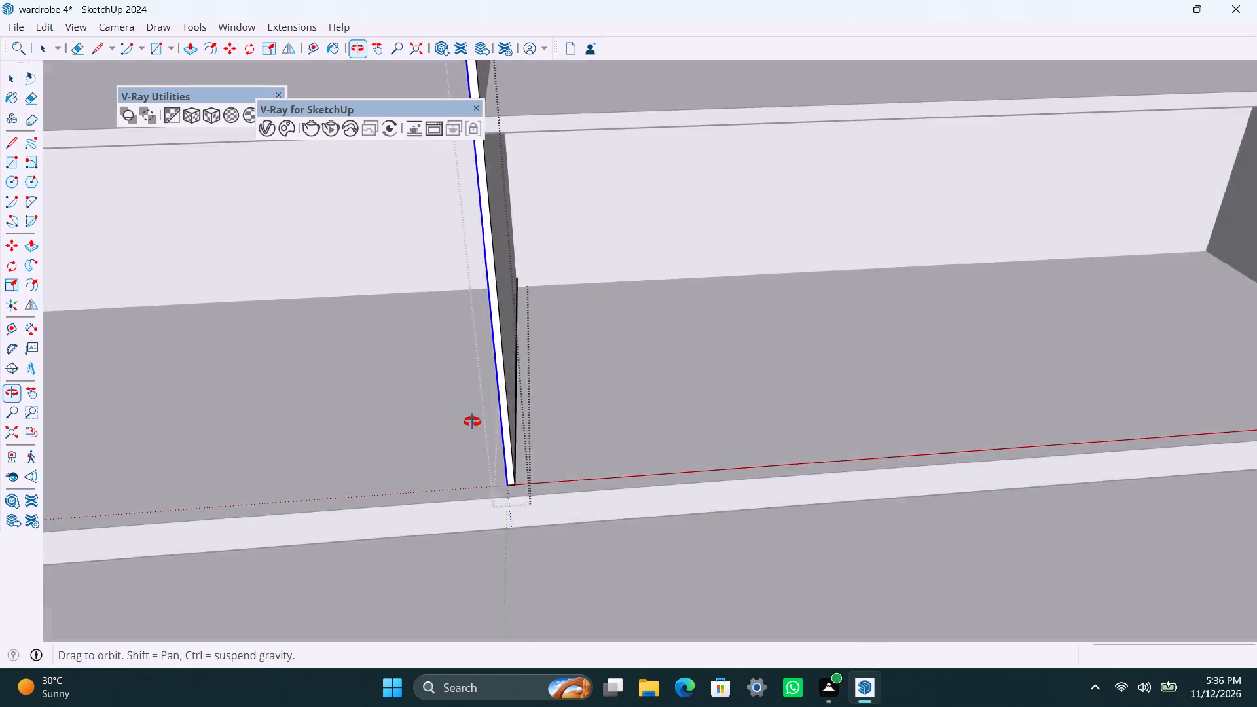
middle_drag(472, 422, 417, 366)
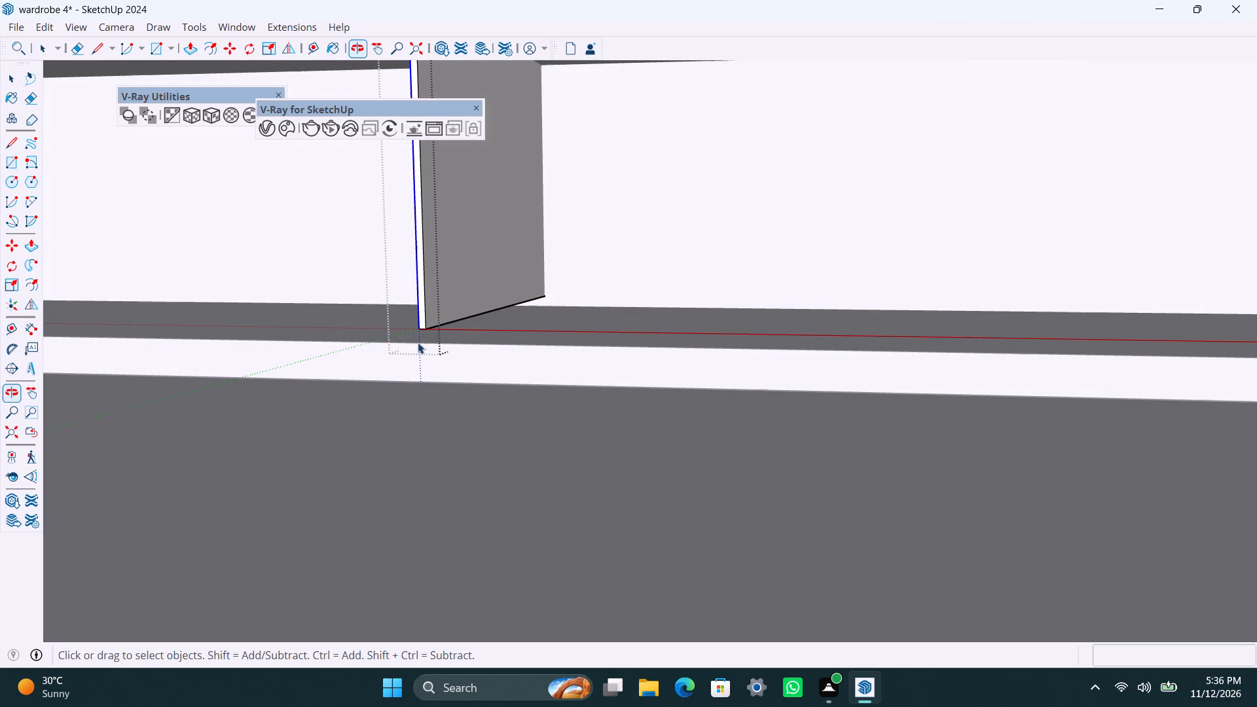
triple_click(428, 289)
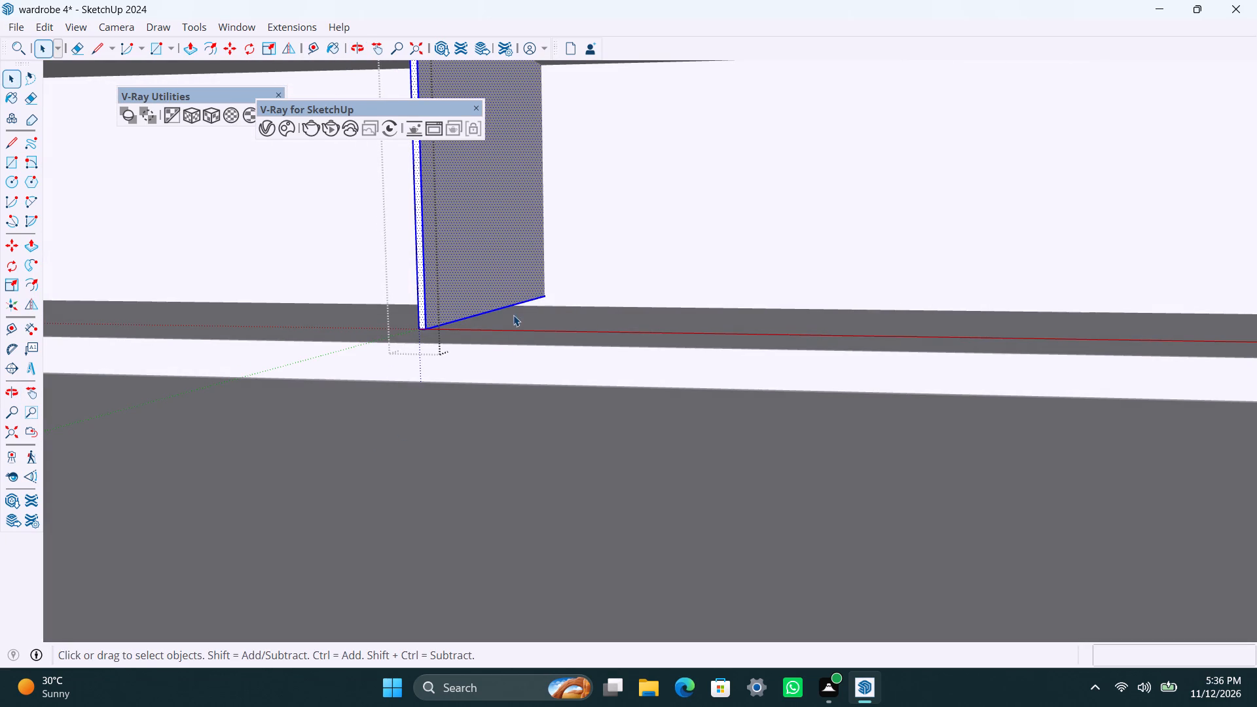
key(m)
drag(545, 293, 546, 299)
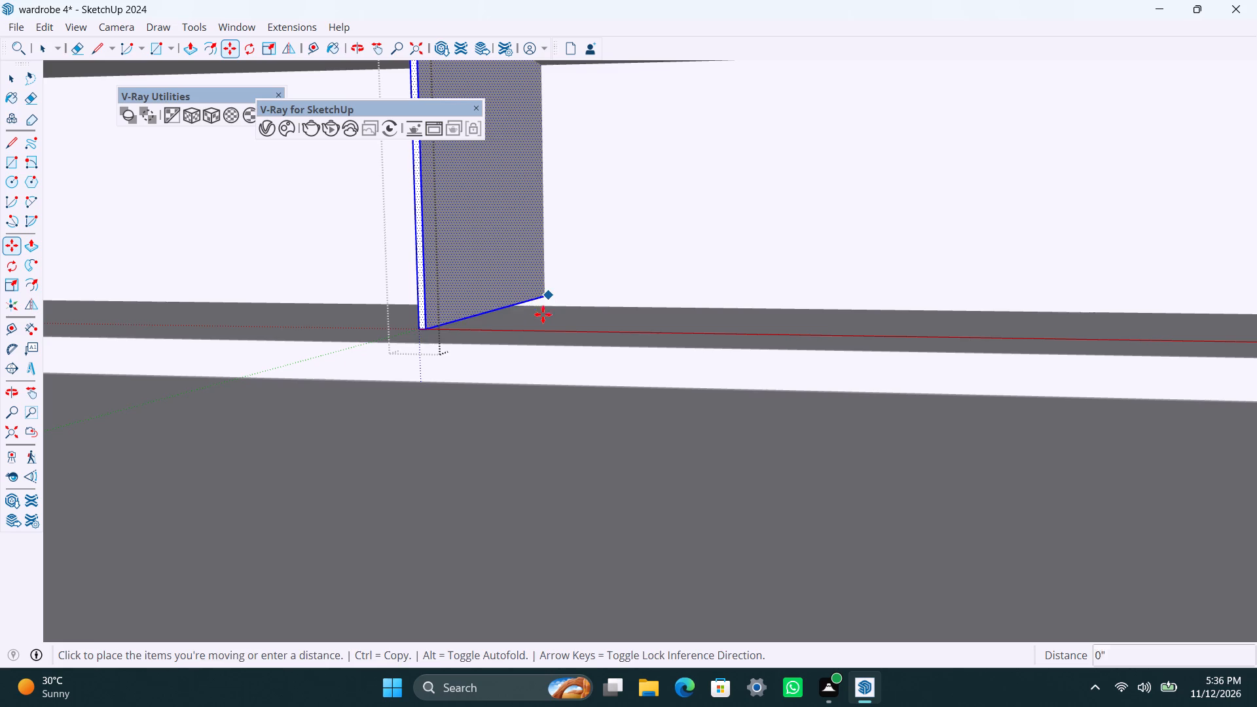
click(543, 306)
key(space)
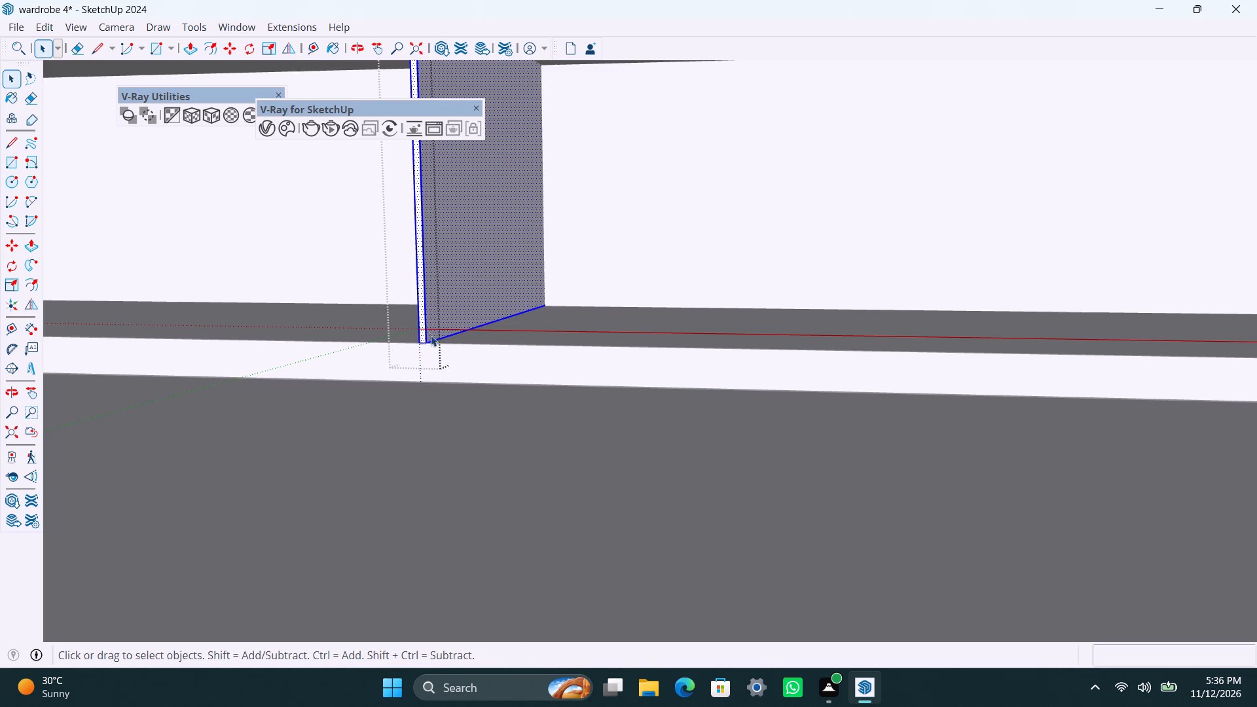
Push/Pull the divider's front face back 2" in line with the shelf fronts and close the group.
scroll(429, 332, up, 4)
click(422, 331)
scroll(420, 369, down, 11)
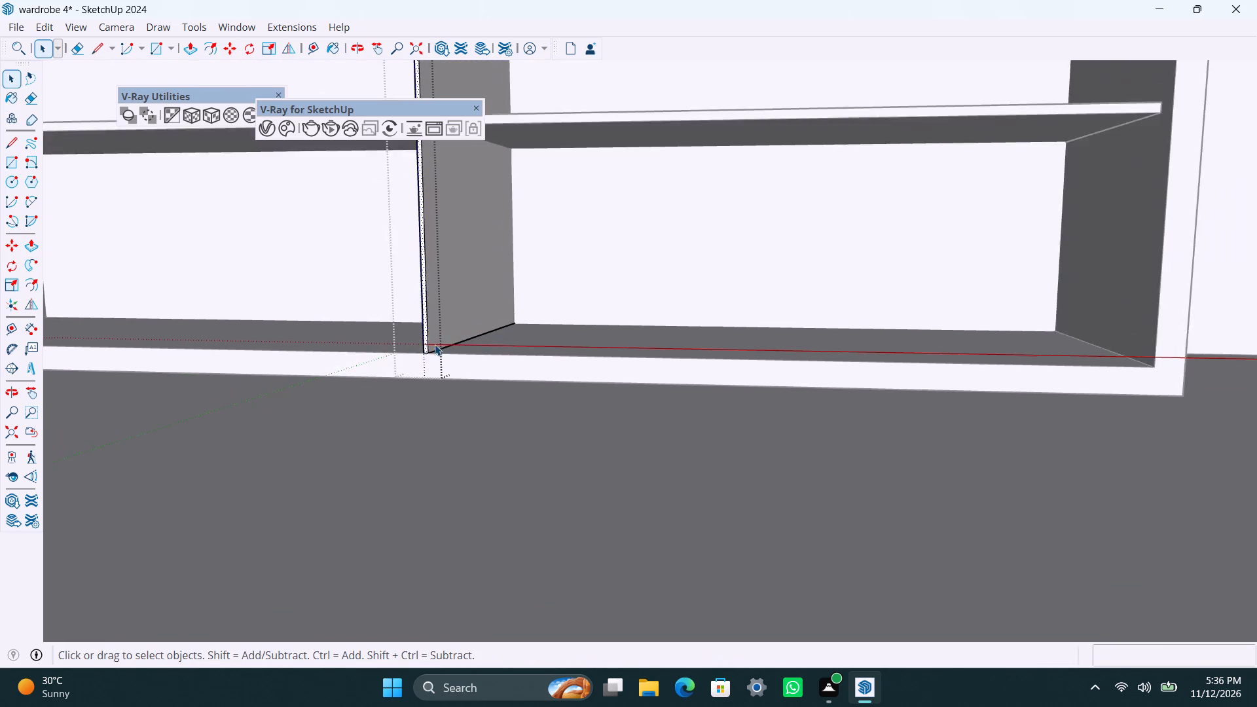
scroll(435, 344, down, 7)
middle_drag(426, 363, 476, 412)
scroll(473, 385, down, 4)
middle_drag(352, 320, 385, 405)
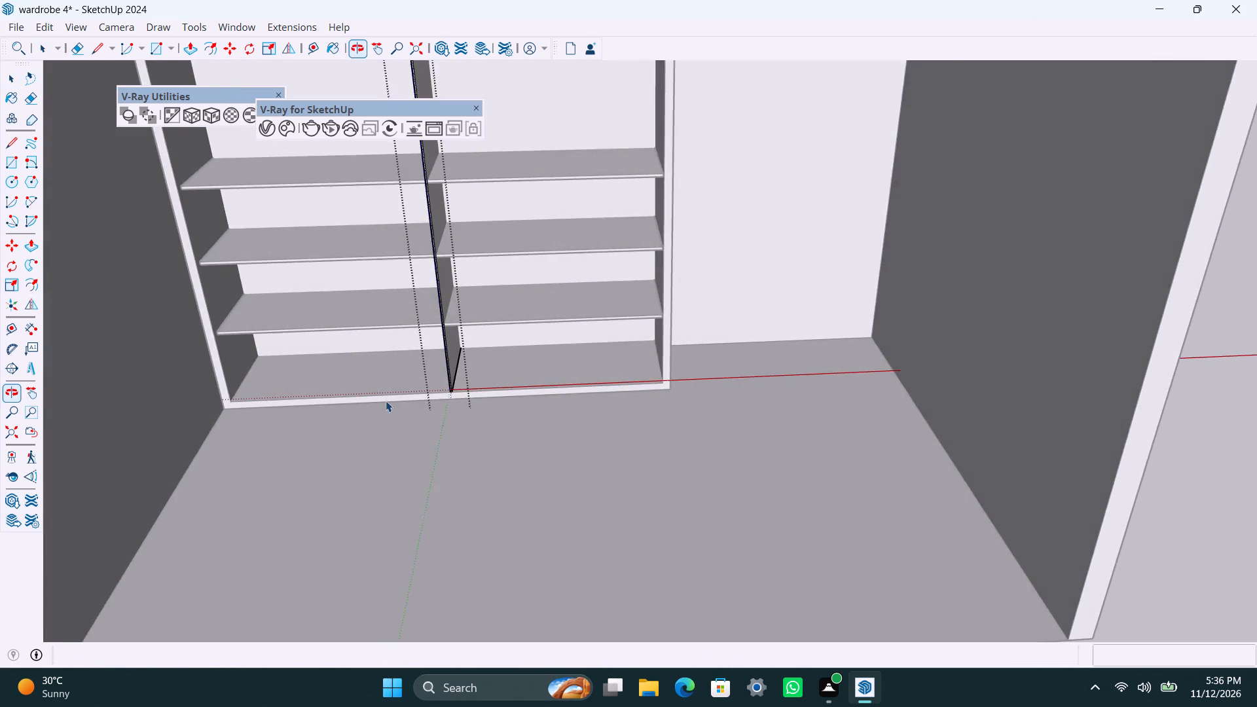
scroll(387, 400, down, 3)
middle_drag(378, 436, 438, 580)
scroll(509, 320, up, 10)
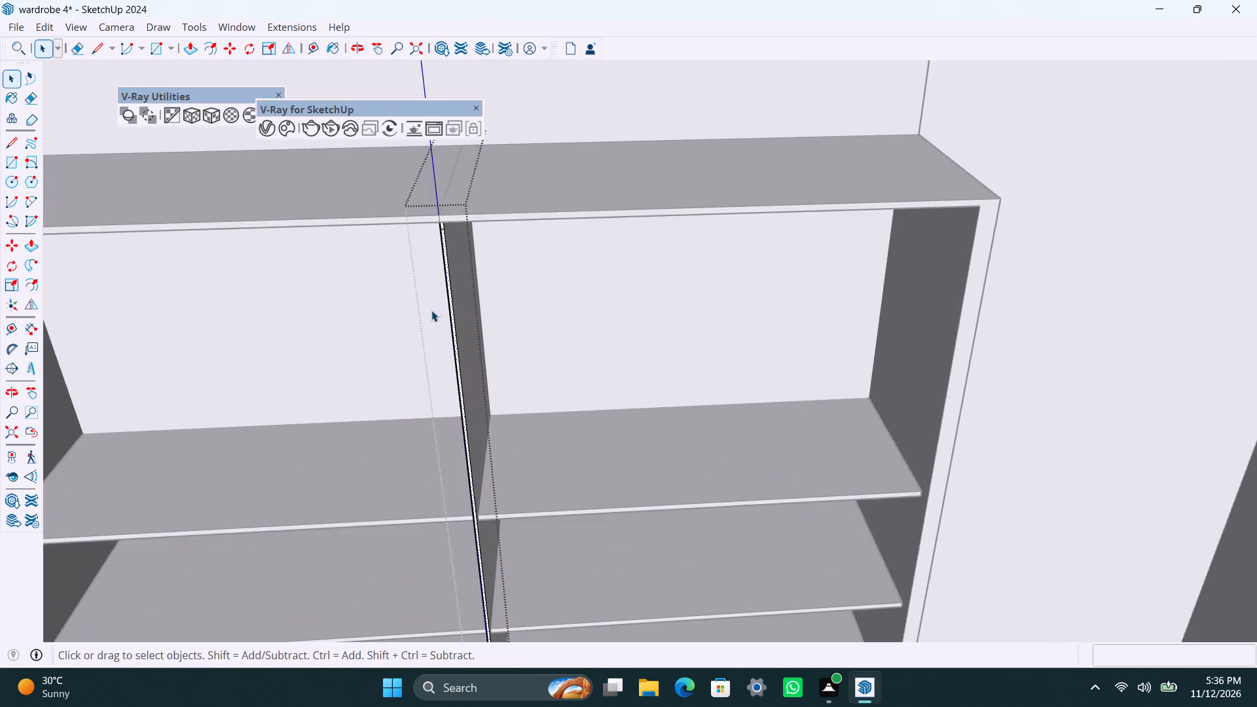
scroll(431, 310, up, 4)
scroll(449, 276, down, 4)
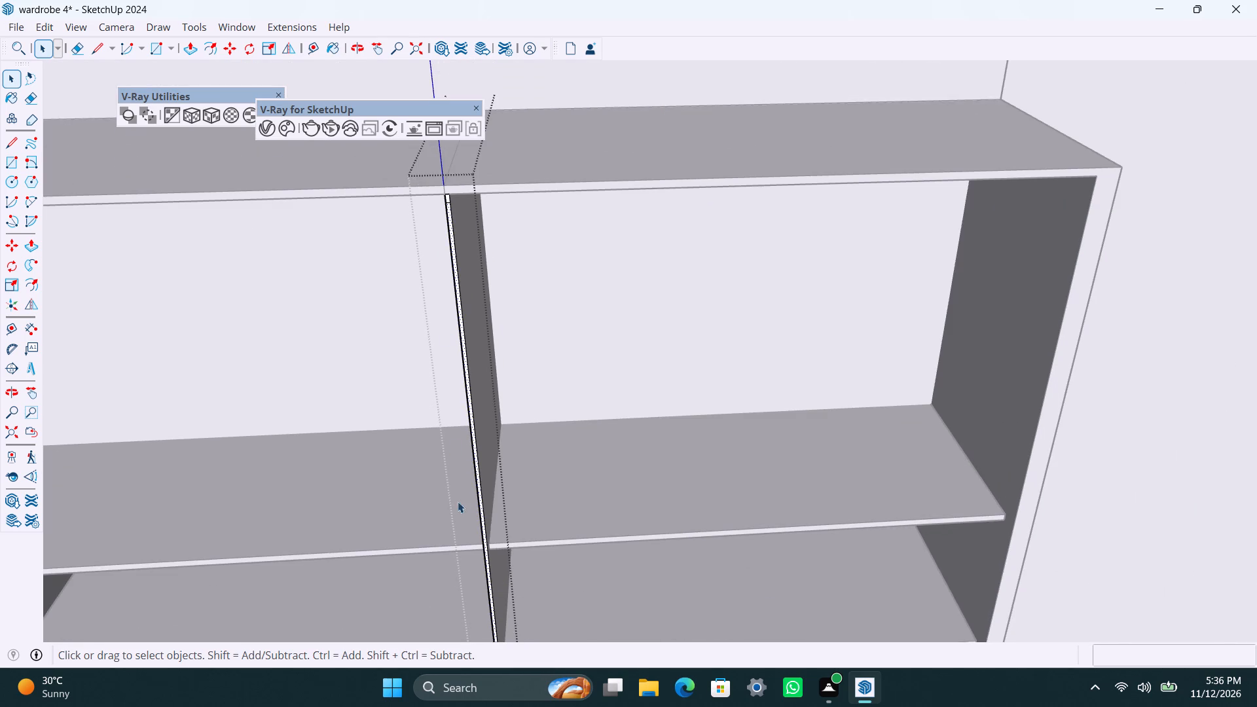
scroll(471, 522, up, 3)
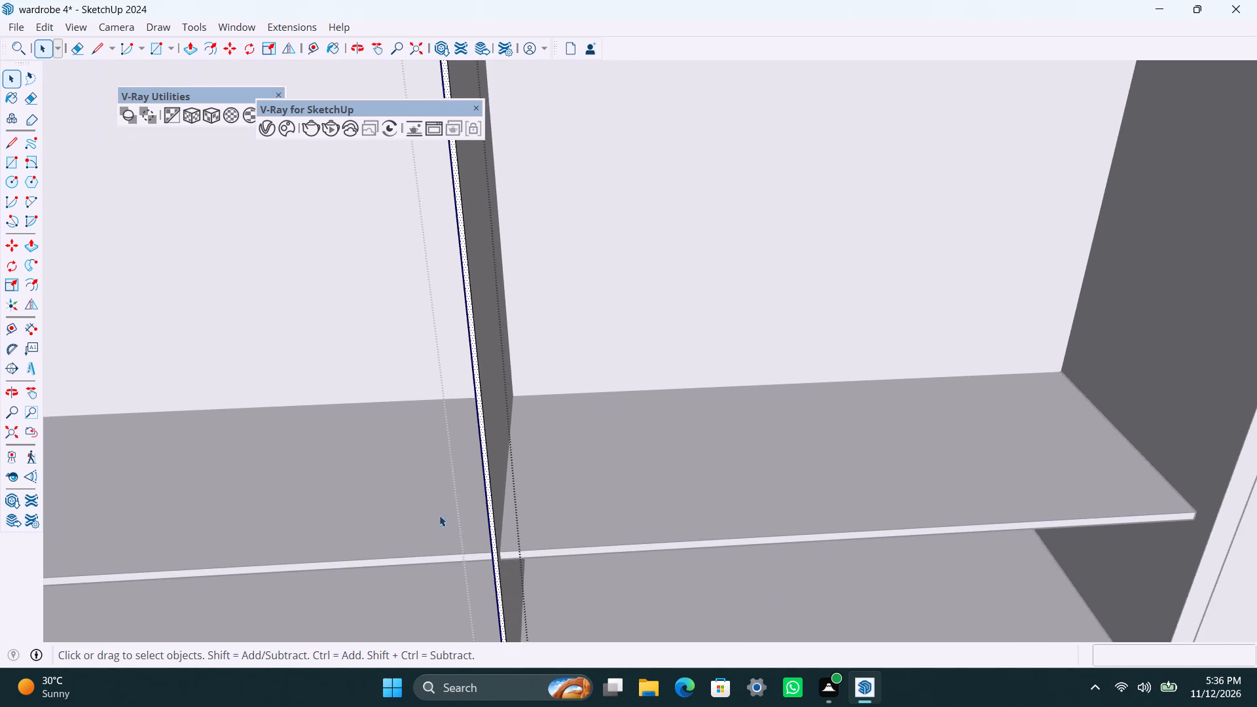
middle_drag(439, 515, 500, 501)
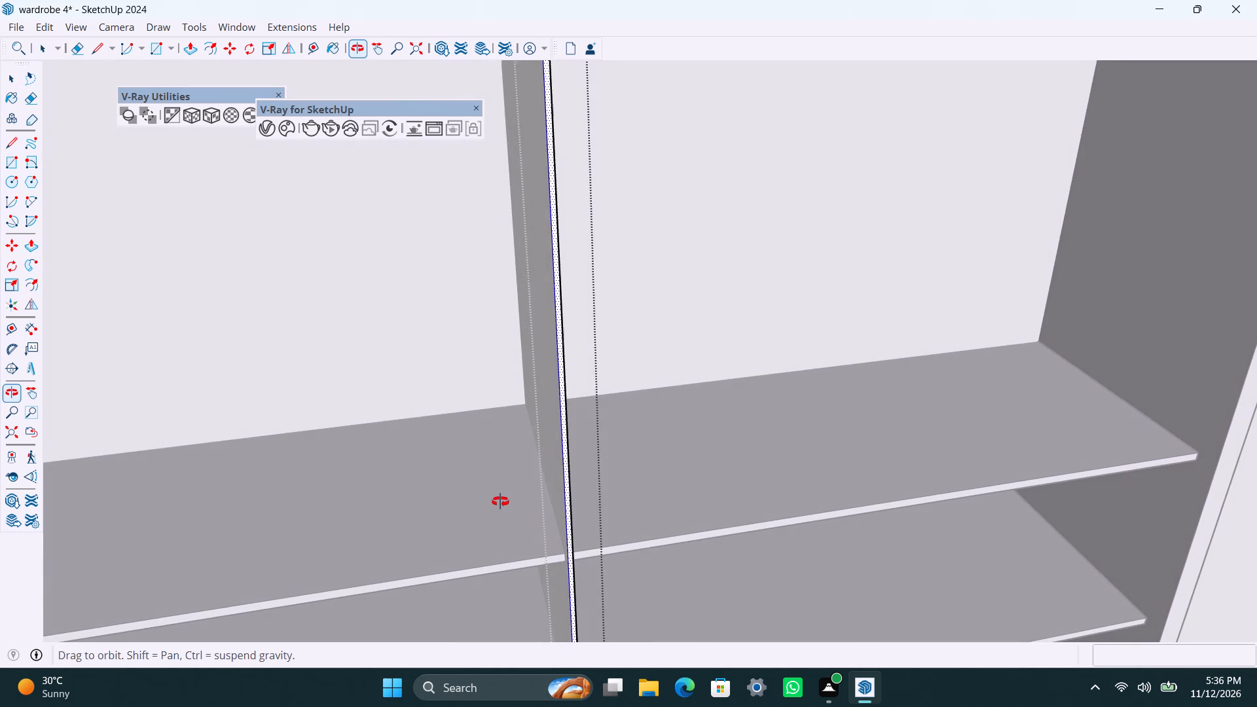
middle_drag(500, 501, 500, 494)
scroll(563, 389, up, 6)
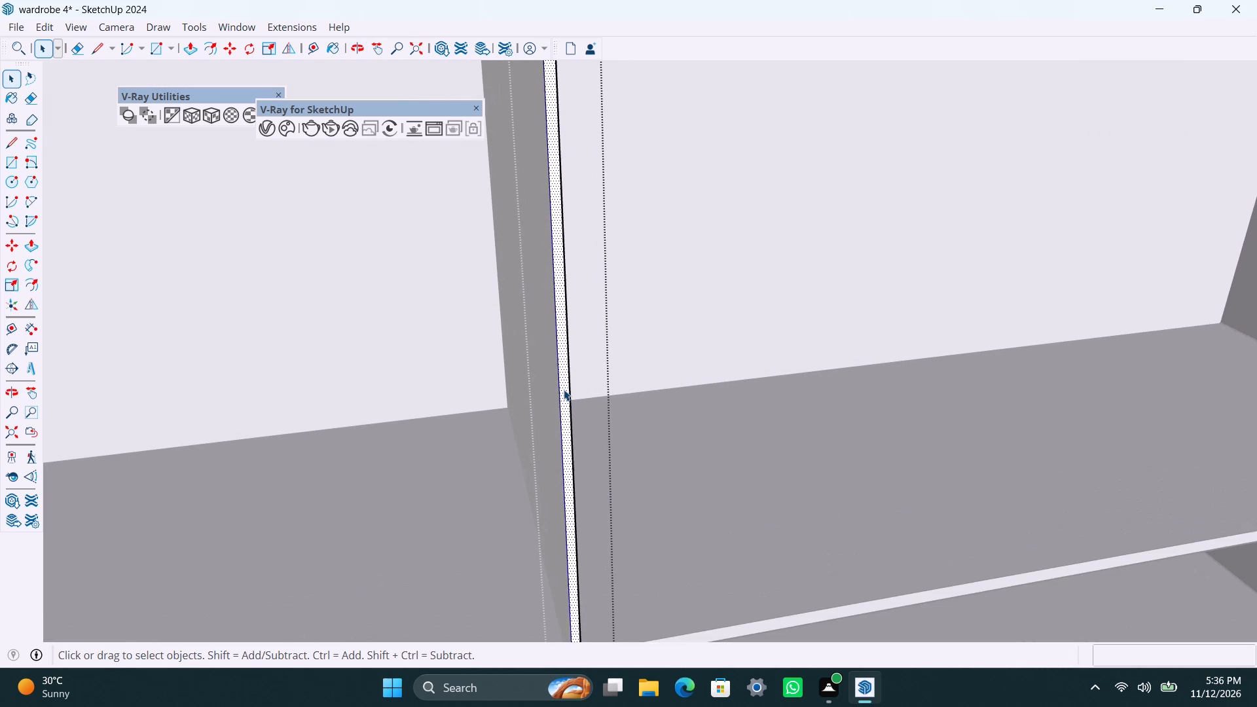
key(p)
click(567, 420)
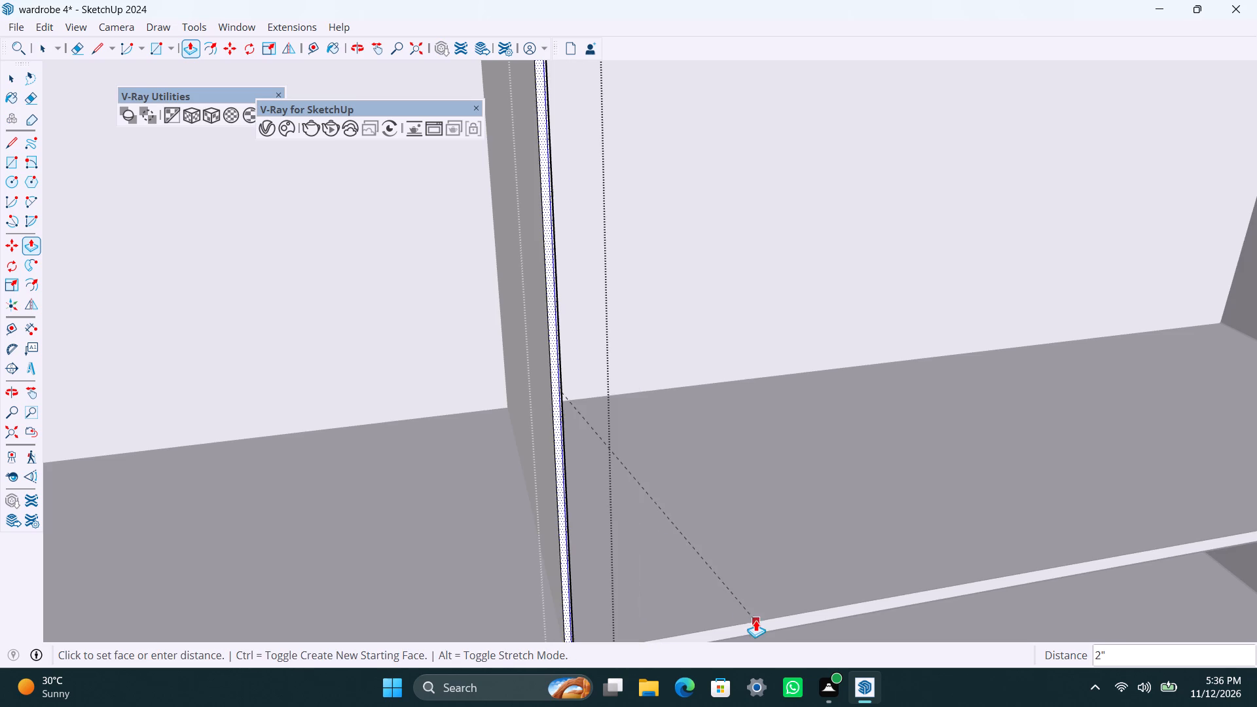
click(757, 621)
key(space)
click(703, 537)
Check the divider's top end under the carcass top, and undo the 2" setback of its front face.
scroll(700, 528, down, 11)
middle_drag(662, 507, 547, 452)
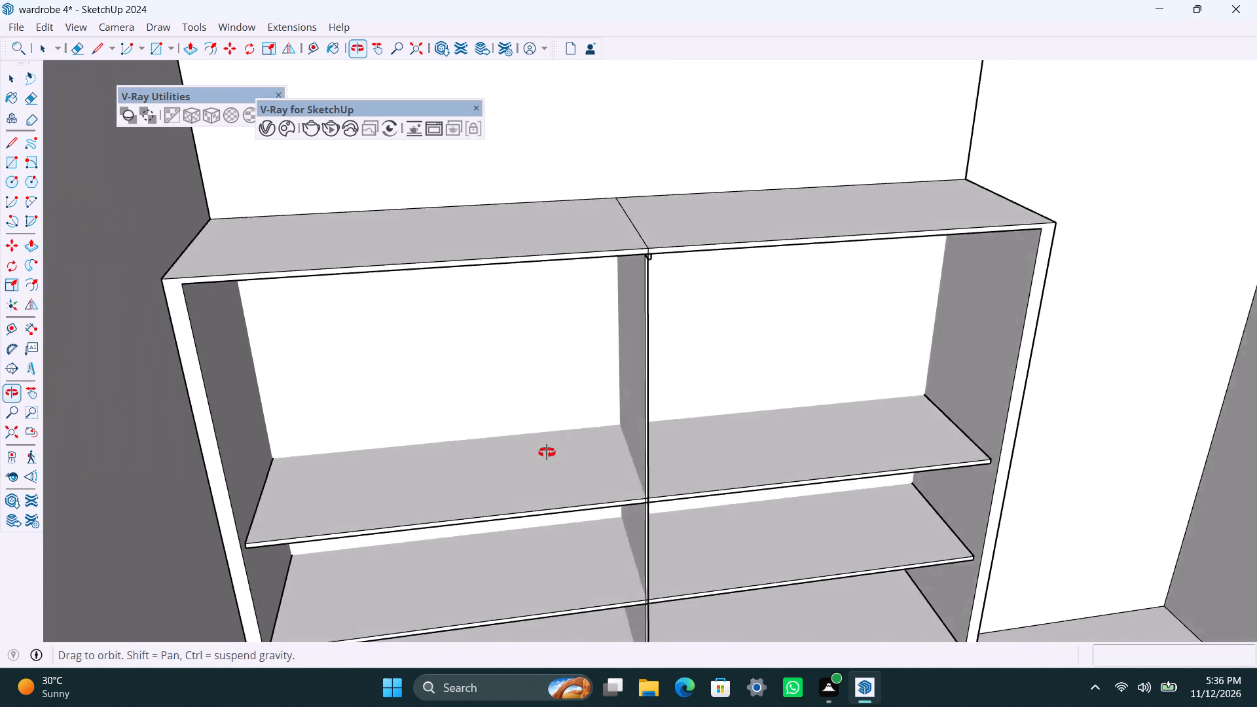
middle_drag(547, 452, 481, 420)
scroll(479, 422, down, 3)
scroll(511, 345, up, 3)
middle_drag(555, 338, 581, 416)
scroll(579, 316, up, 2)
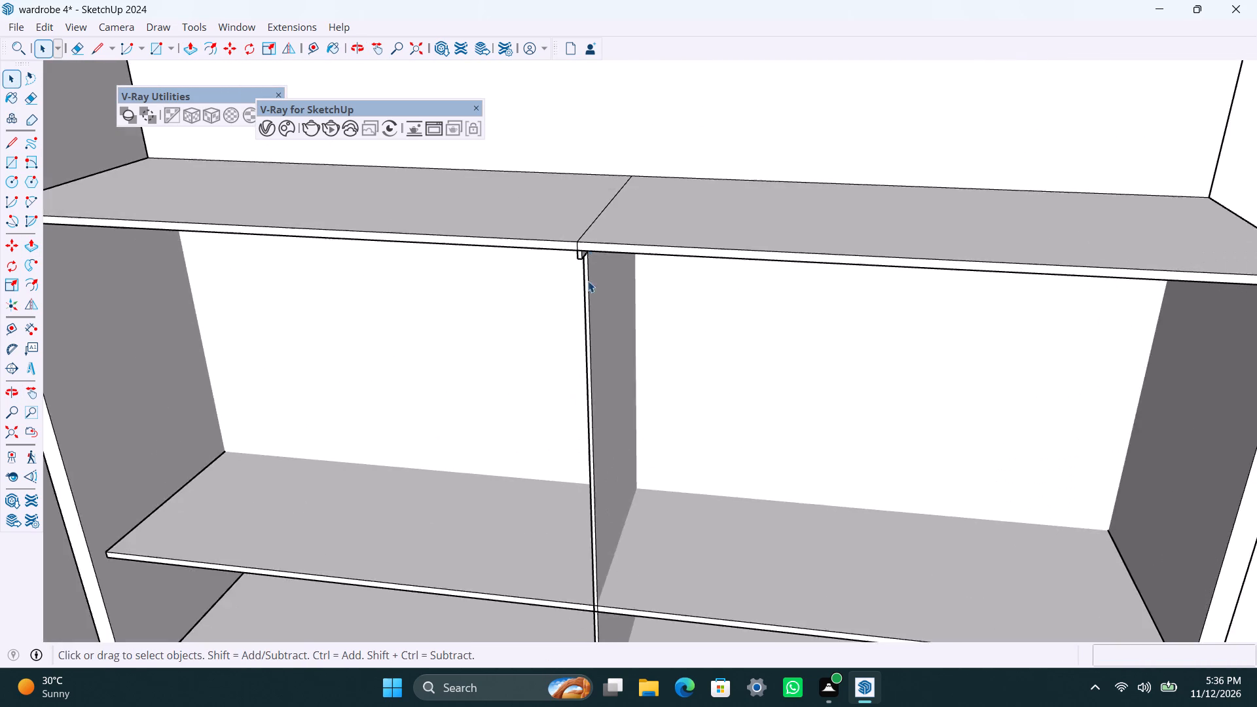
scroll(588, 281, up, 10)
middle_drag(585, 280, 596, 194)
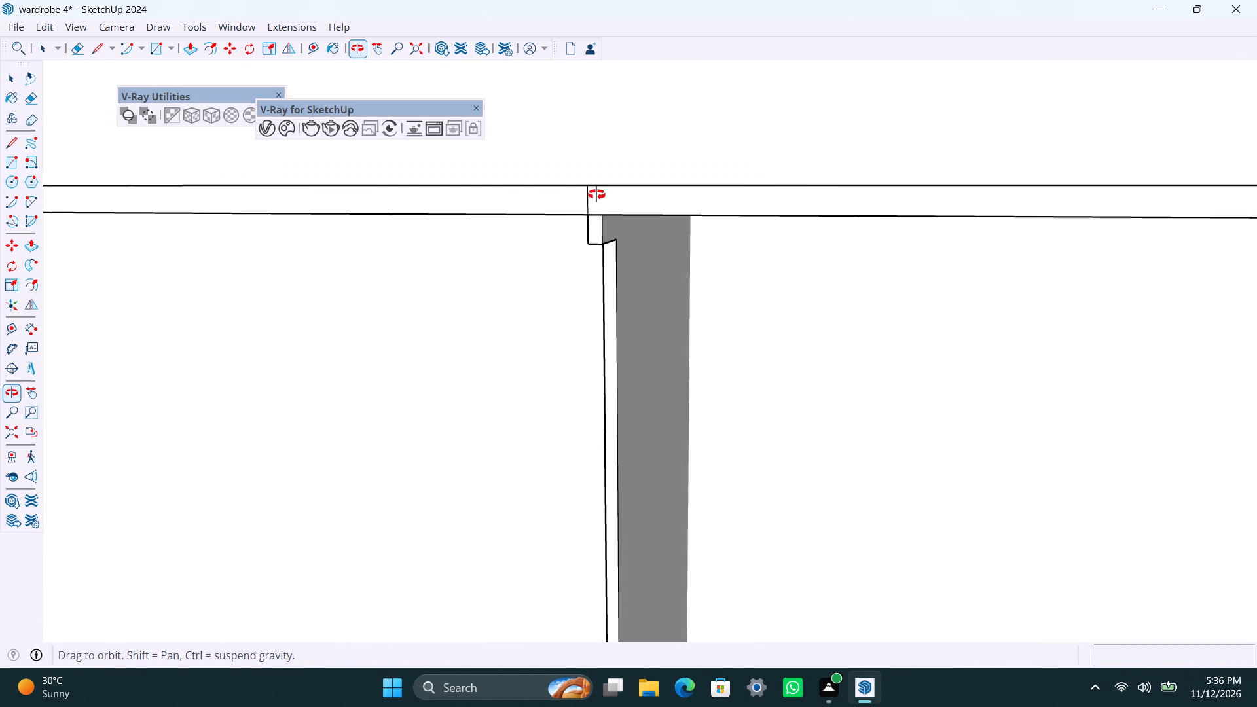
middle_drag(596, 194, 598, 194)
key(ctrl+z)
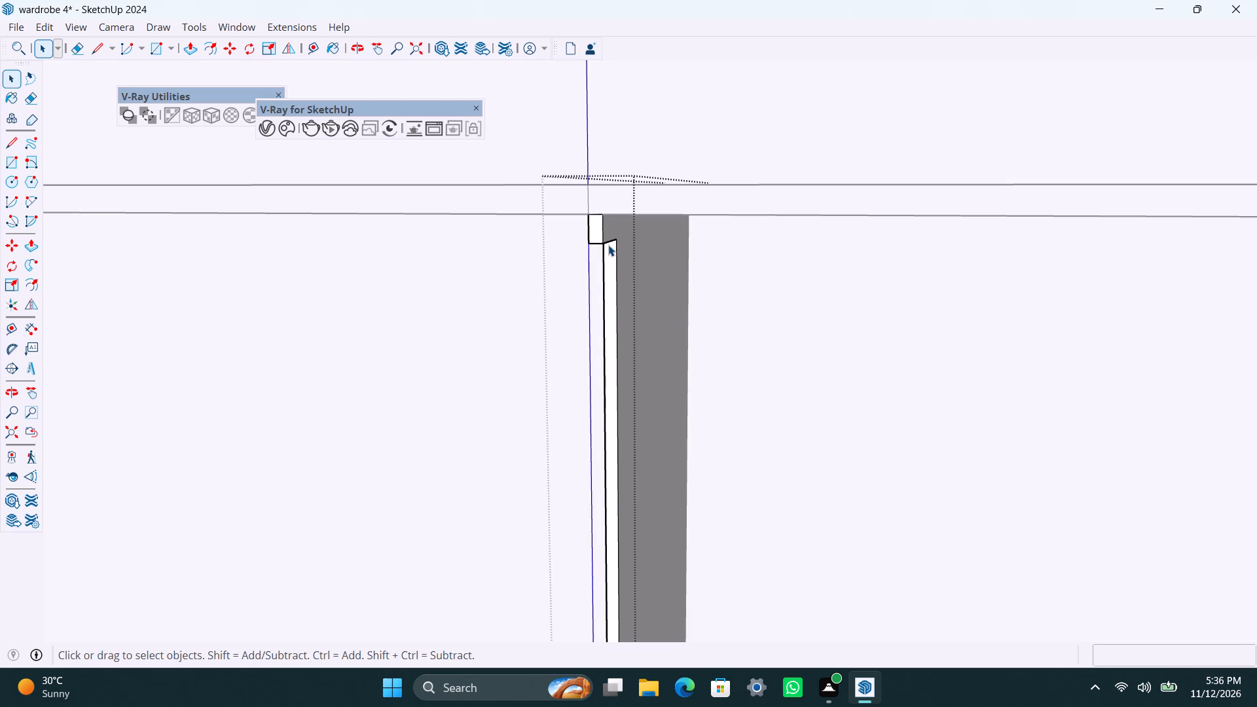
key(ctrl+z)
Delete the stray edge crossing the divider's front face just below the carcass top.
click(598, 247)
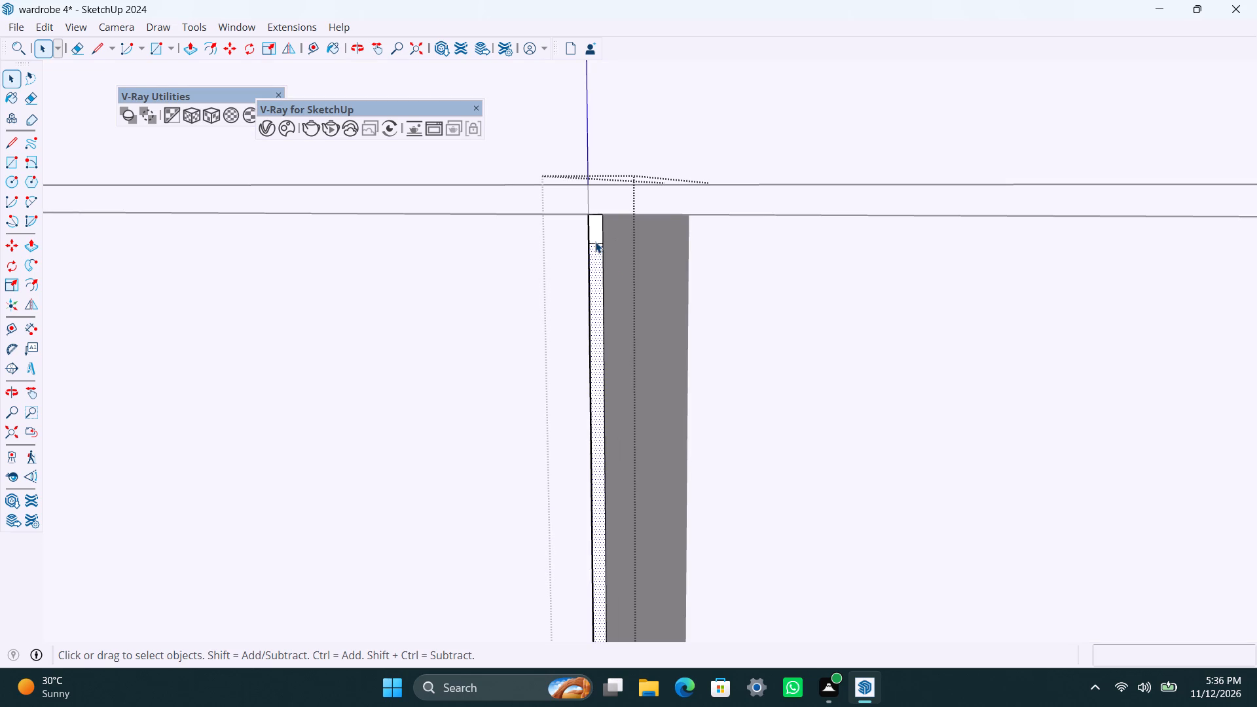
click(595, 241)
click(595, 245)
key(Delete)
Push/Pull the divider's full-height front face back in line with the shelf fronts, save the model and close the group.
click(594, 273)
scroll(594, 295, down, 5)
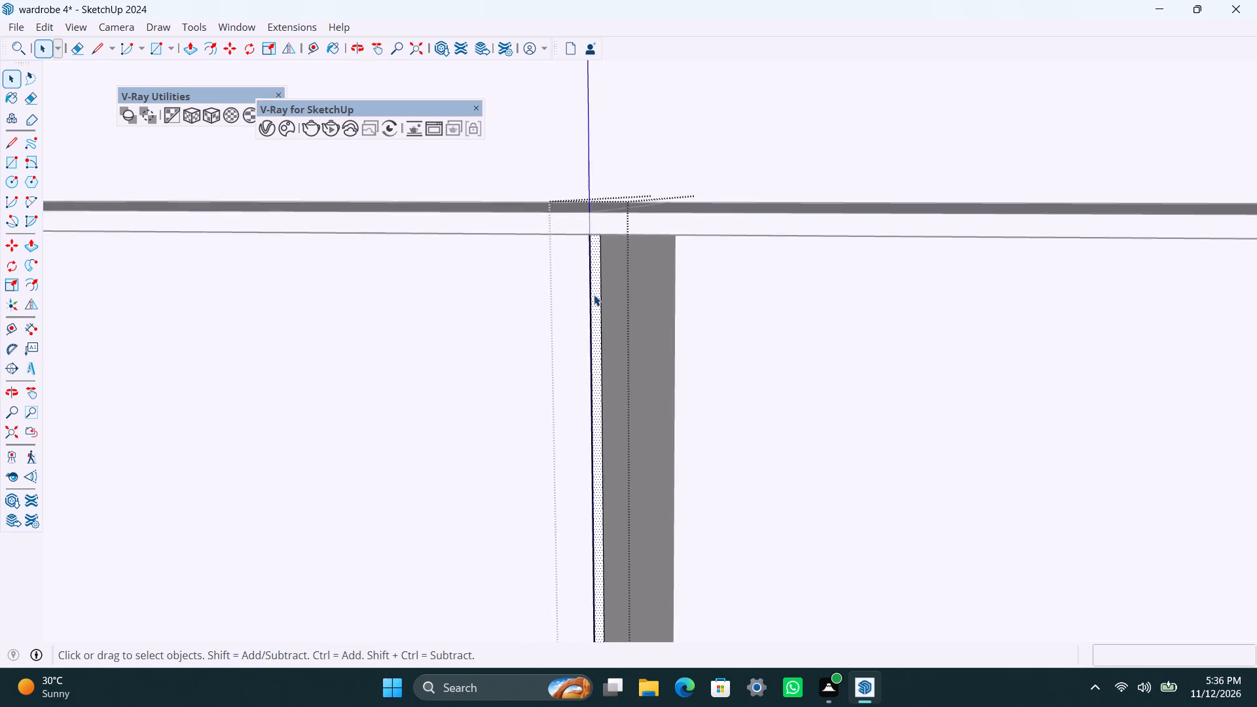
scroll(594, 295, down, 4)
shift+middle_drag(575, 453, 549, 272)
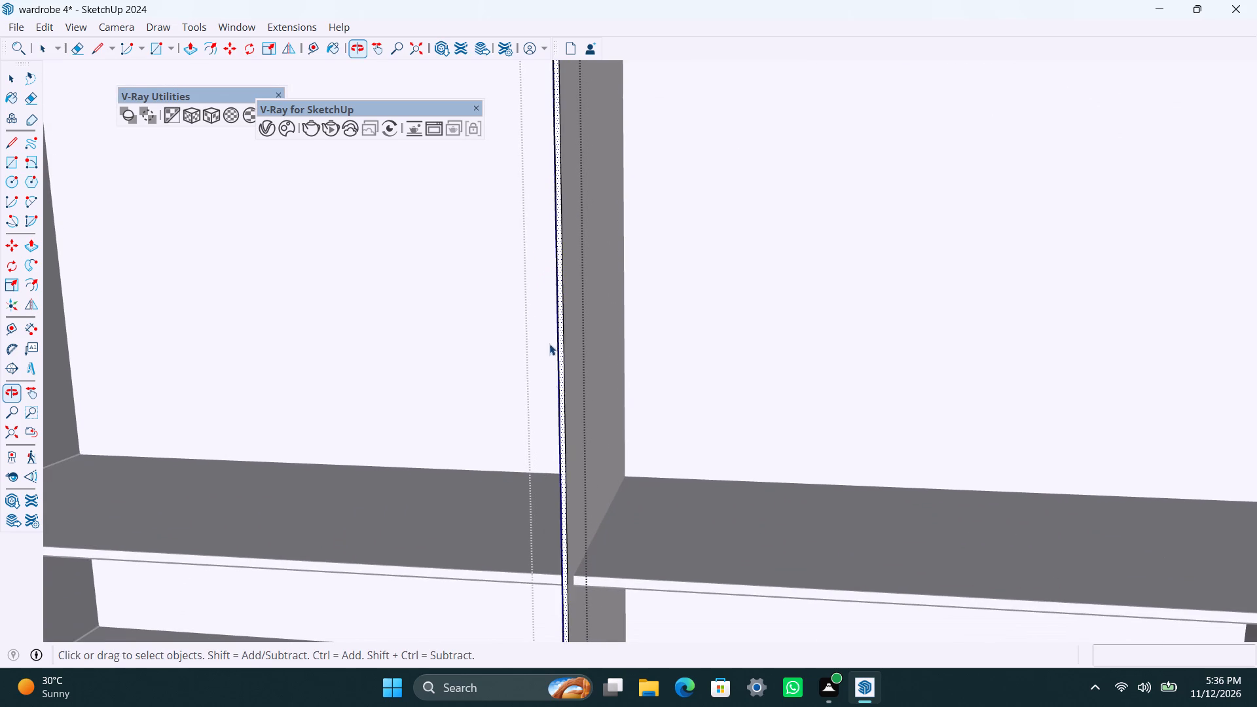
key(p)
drag(558, 549, 559, 557)
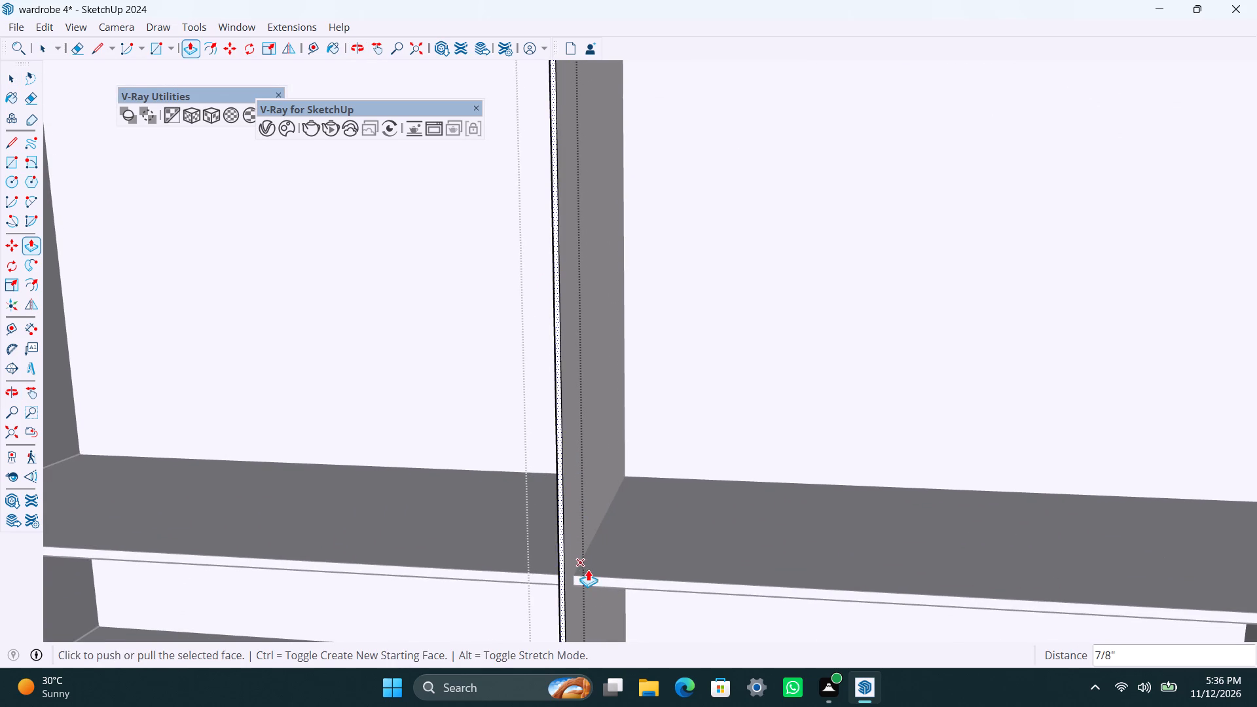
click(563, 594)
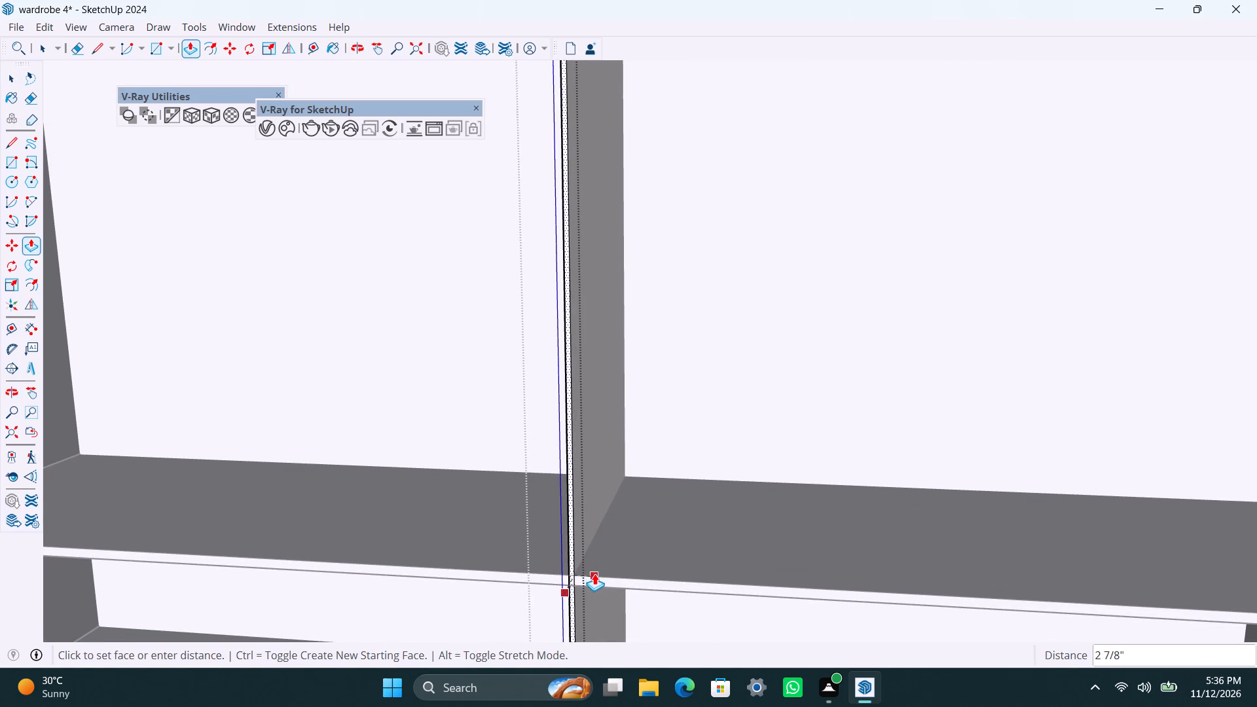
click(595, 574)
key(space)
scroll(524, 541, down, 1)
key(ctrl+s)
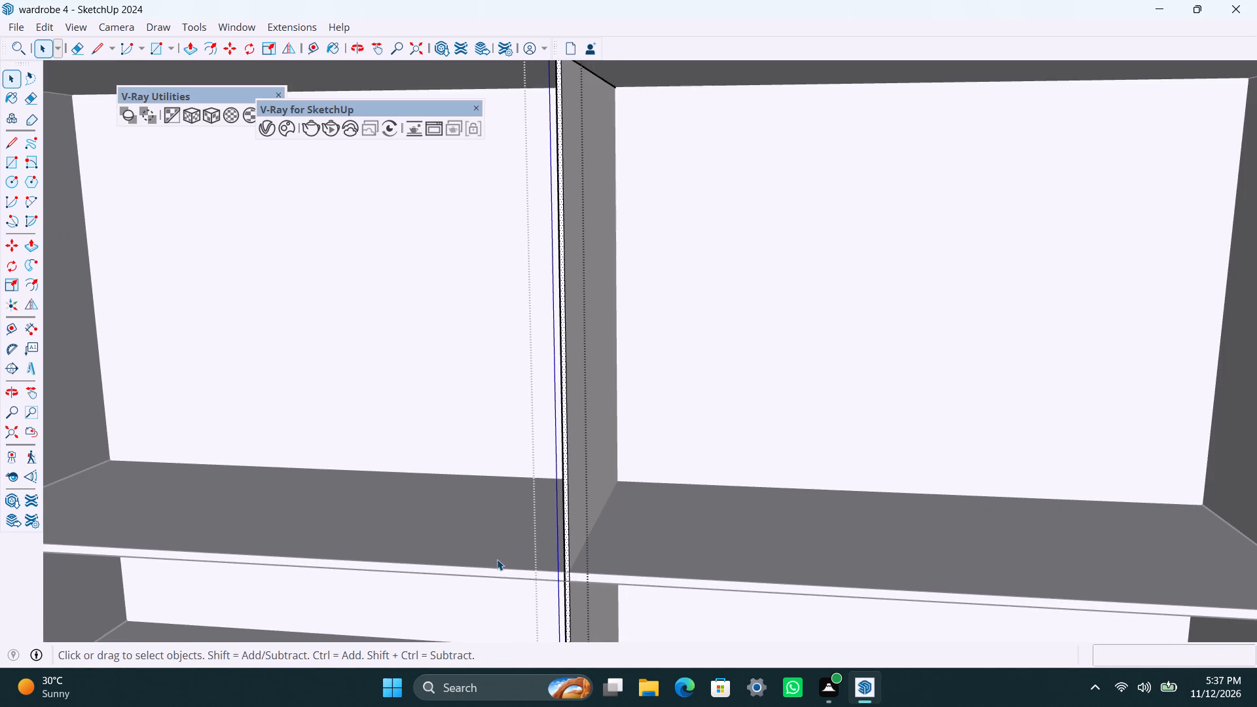
key(space)
scroll(460, 441, down, 11)
middle_drag(465, 439, 498, 475)
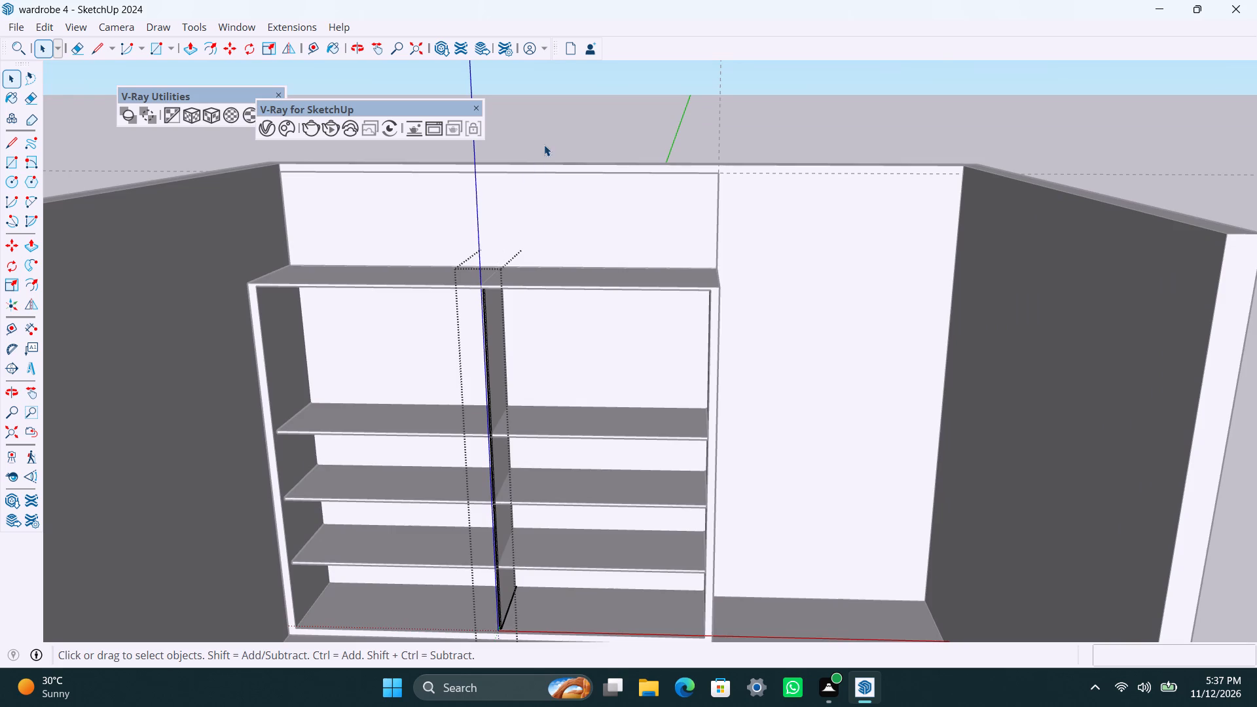
click(545, 143)
Delete the leftover centre lines across the carcass top face and its front edge, and save the model.
scroll(497, 316, down, 2)
scroll(494, 302, up, 3)
middle_drag(500, 307, 504, 455)
scroll(496, 359, up, 5)
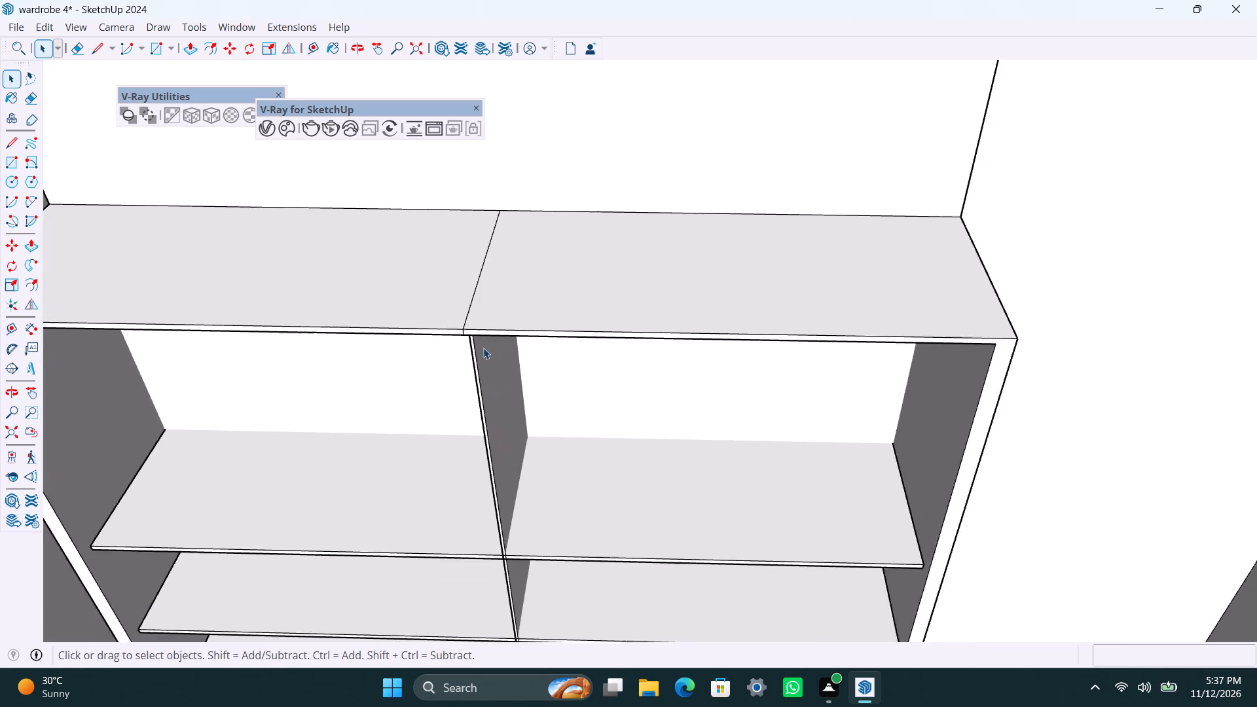
scroll(483, 348, up, 8)
click(464, 312)
key(Delete)
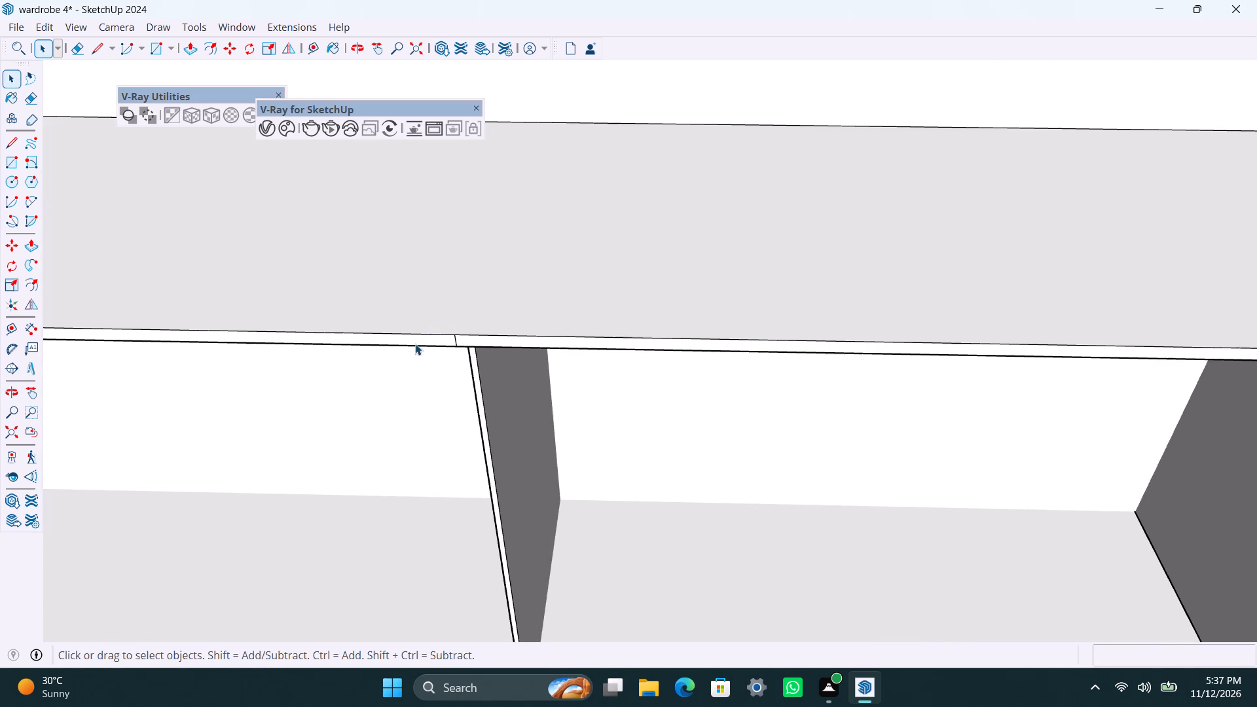
scroll(441, 358, up, 6)
click(469, 333)
key(Delete)
scroll(465, 355, down, 5)
middle_drag(465, 355, 484, 140)
scroll(481, 191, down, 7)
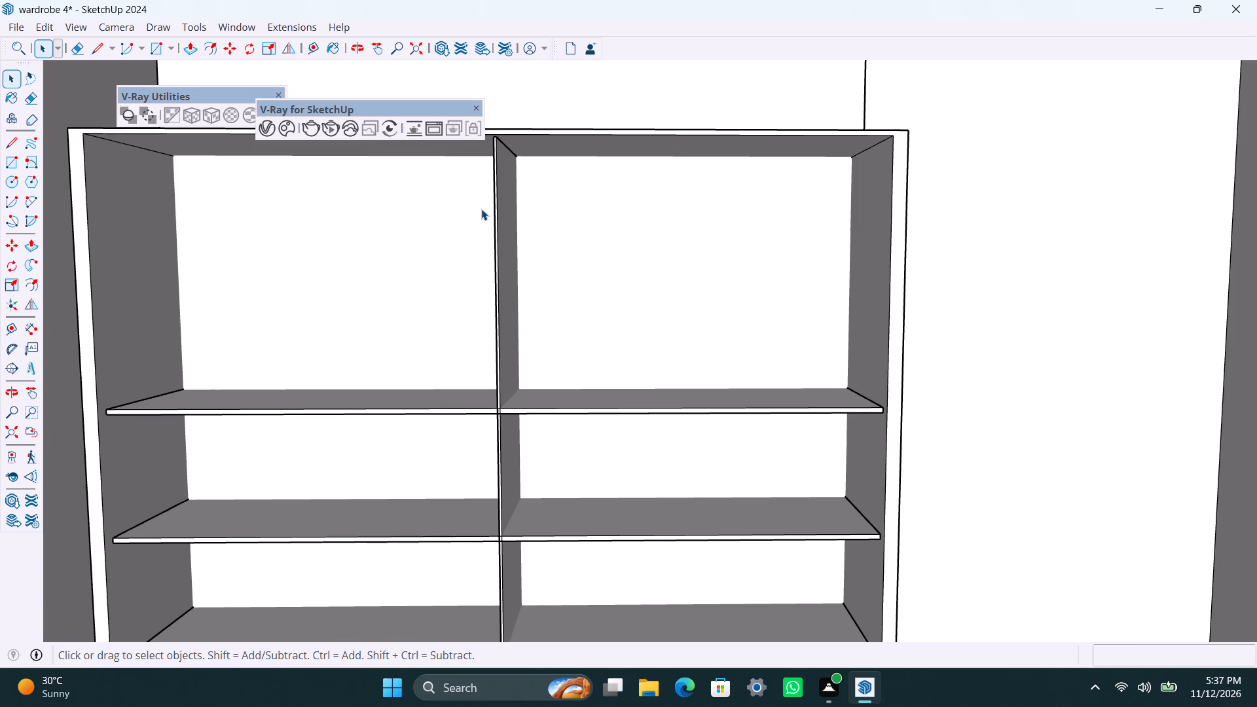
key(ctrl+s)
Draw a rectangle about 4' 5 1/2" by 7' 9 5/16" over the left half of the wardrobe opening, from inner top corner to bottom centre.
scroll(400, 271, down, 4)
shift+middle_drag(409, 337, 431, 355)
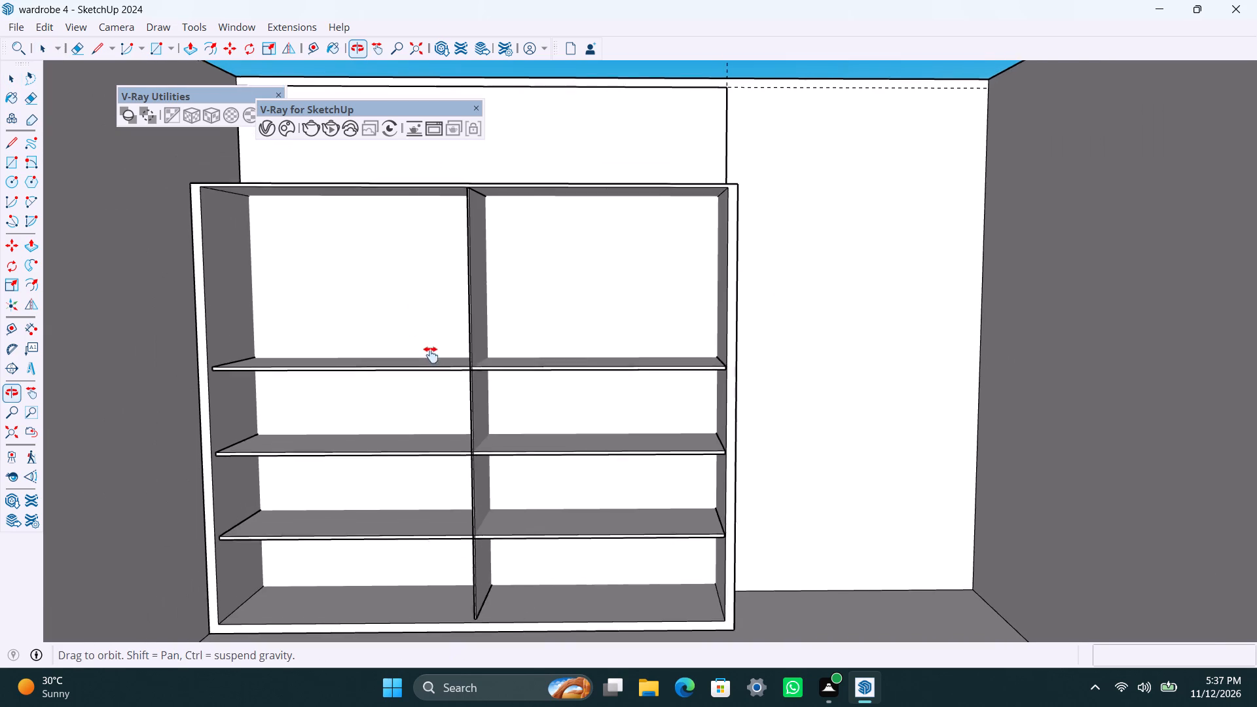
shift+middle_drag(431, 355, 451, 329)
scroll(477, 393, up, 1)
middle_drag(472, 405, 477, 408)
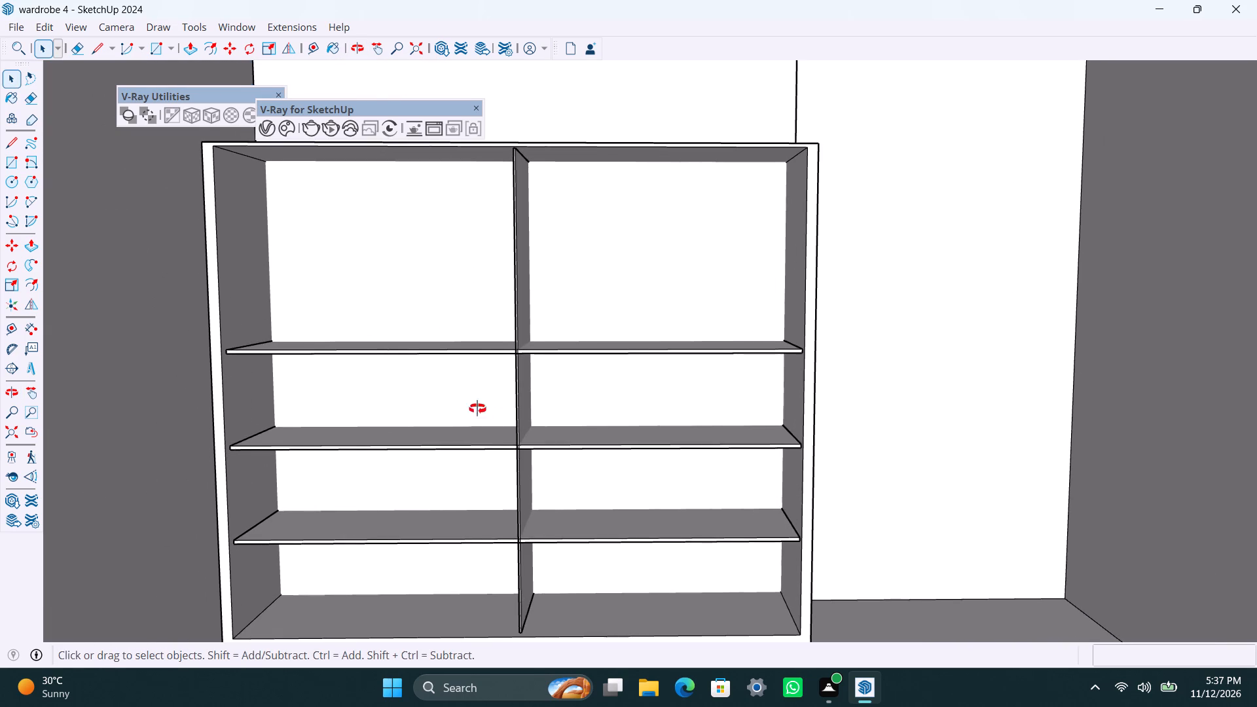
middle_drag(477, 408, 516, 441)
scroll(516, 452, down, 3)
shift+middle_drag(456, 460, 458, 437)
key(r)
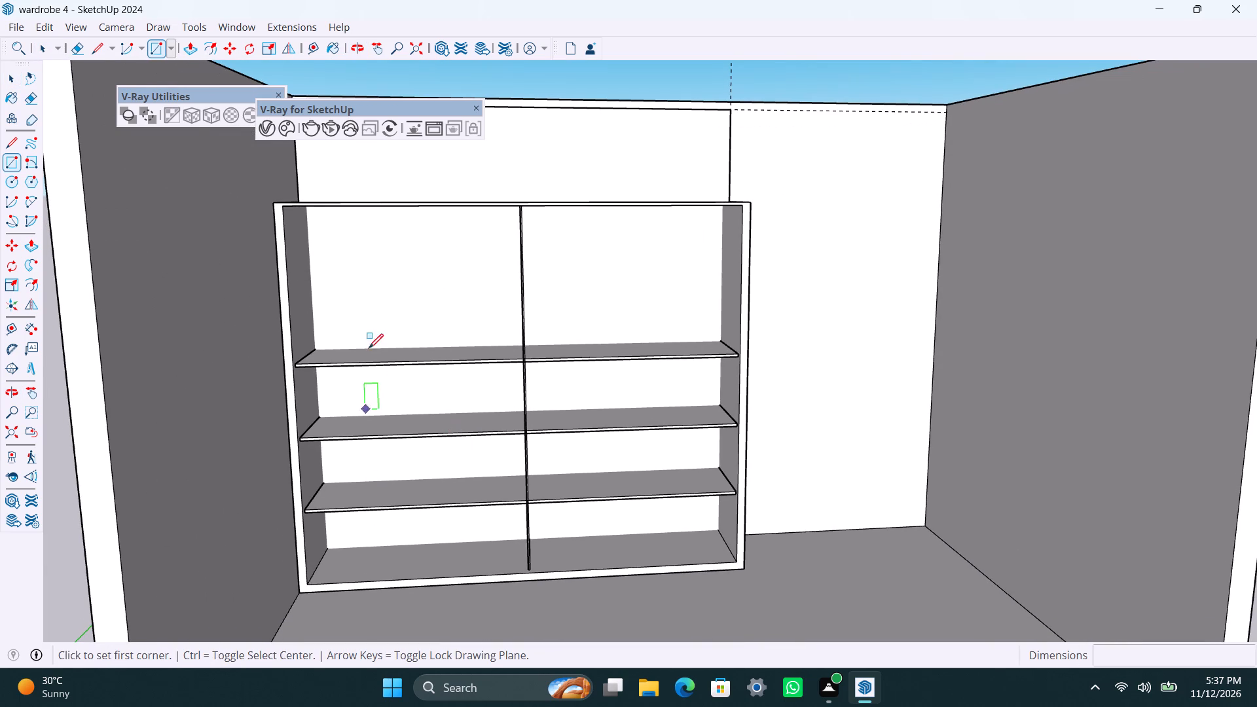
scroll(328, 287, up, 3)
click(270, 176)
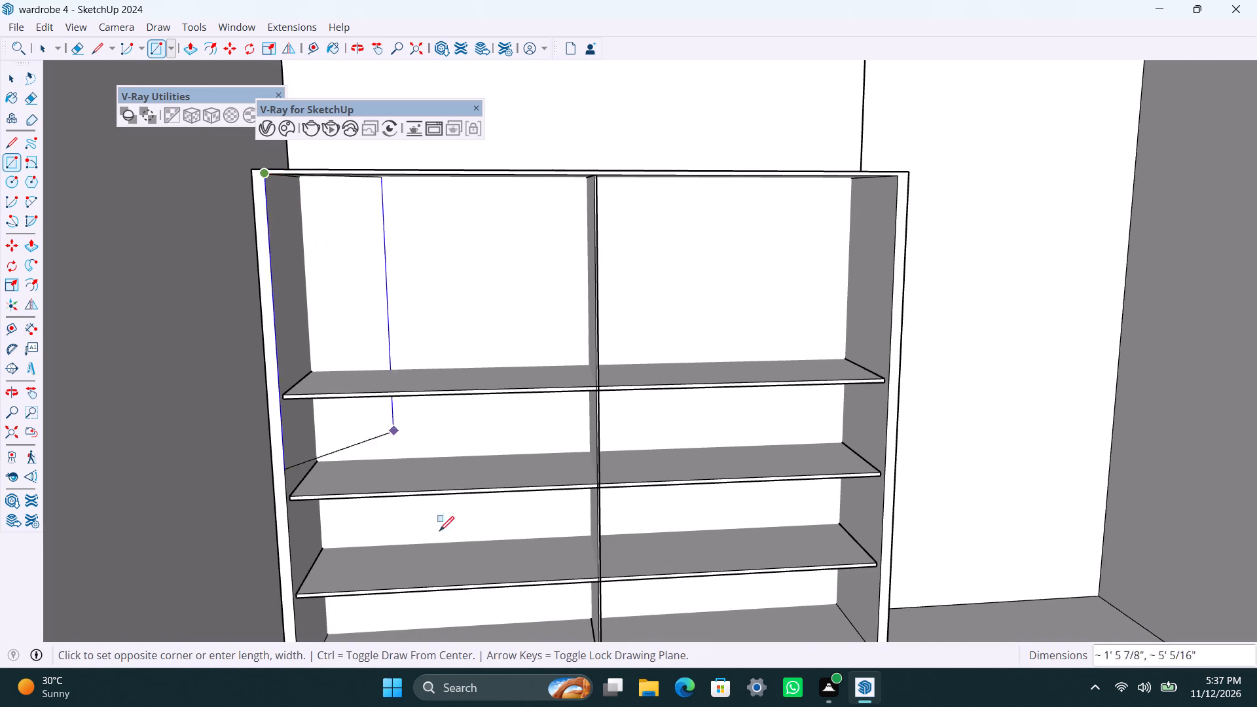
scroll(443, 545, down, 3)
shift+middle_drag(444, 543, 447, 353)
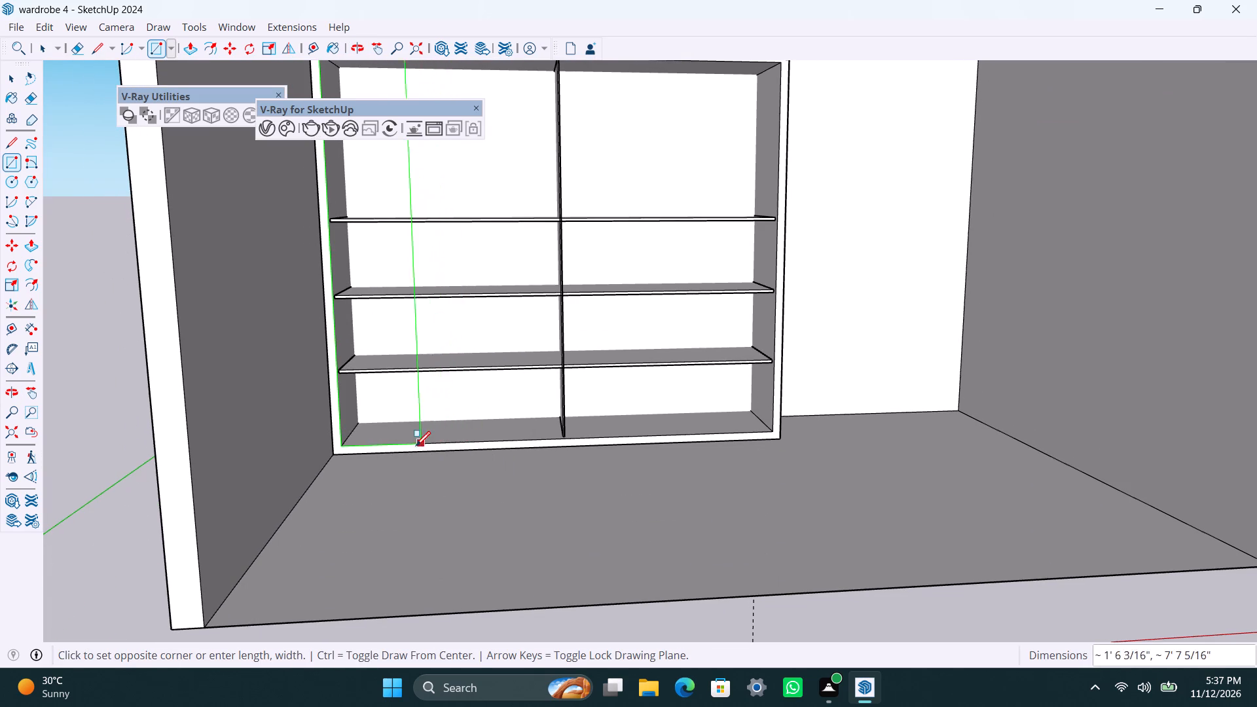
click(559, 443)
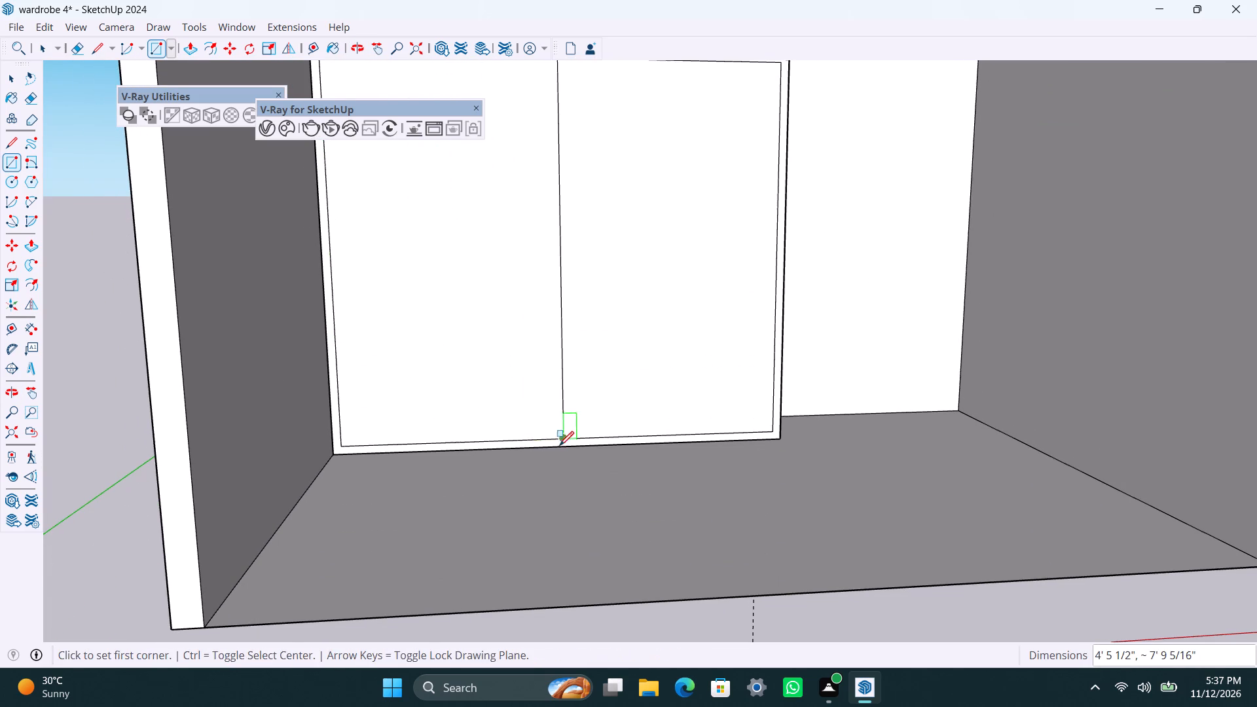
Split the left half of the wardrobe front into two door faces with a vertical line from its bottom-edge midpoint to the top.
key(space)
click(472, 399)
key(l)
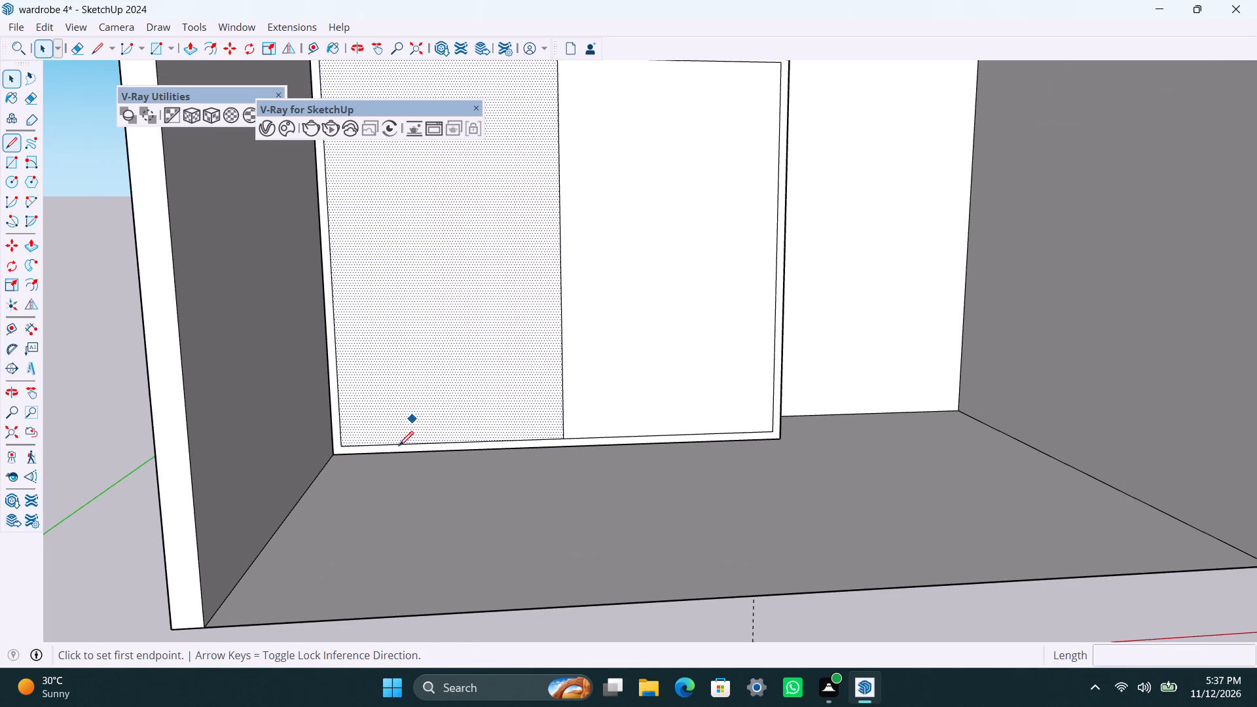
click(456, 443)
scroll(439, 290, down, 3)
middle_drag(439, 290, 441, 415)
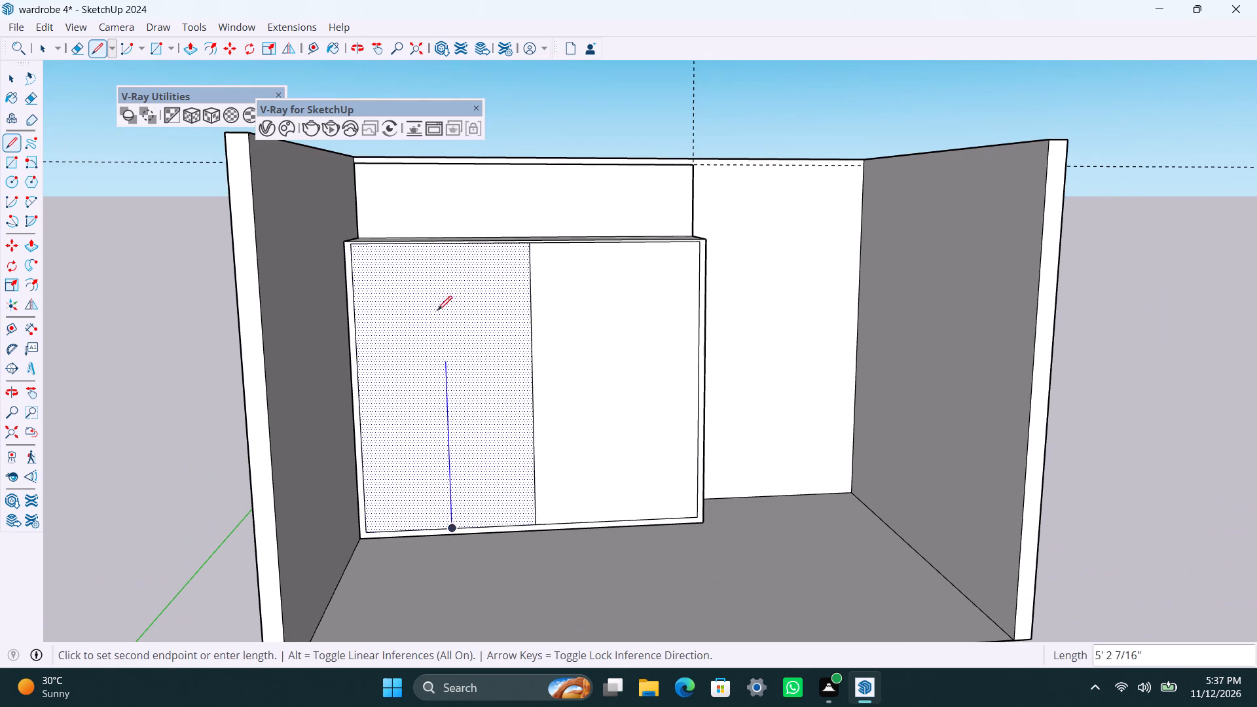
click(445, 247)
key(space)
click(479, 317)
click(406, 327)
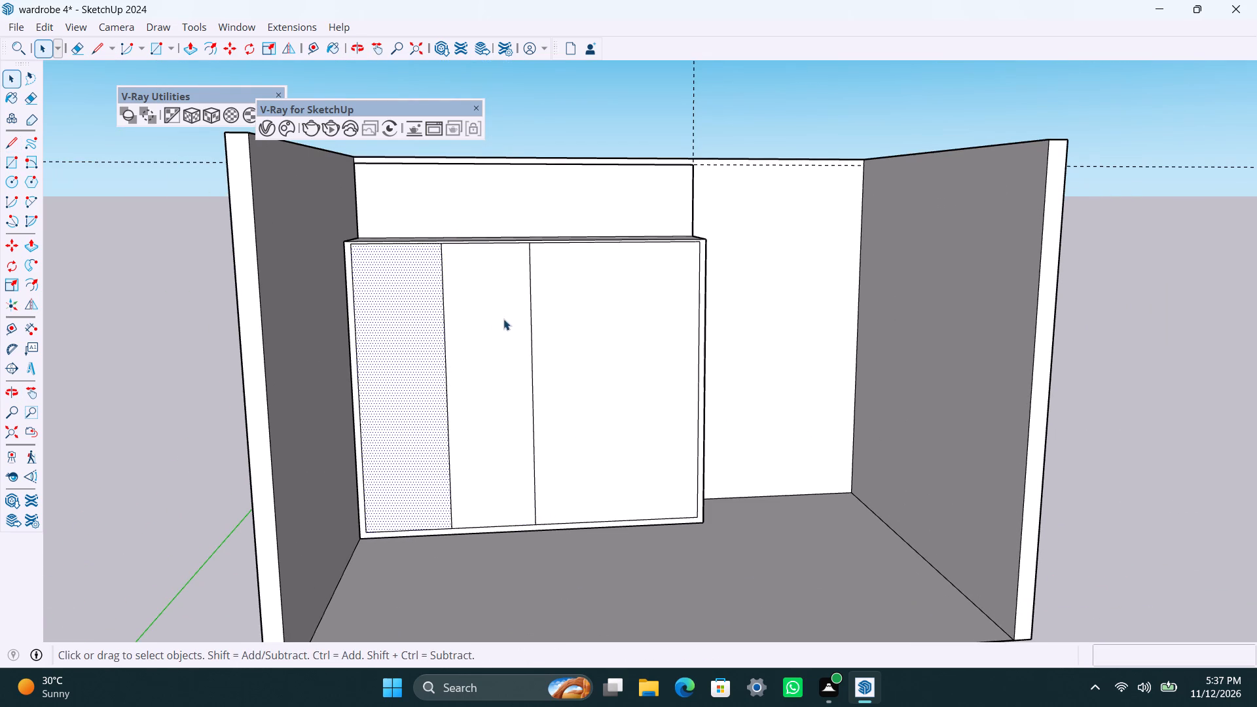
click(503, 318)
Split the right half of the wardrobe front into two door faces with a vertical centre line, and check that all four faces select separately.
drag(564, 319, 565, 335)
scroll(581, 428, down, 2)
middle_drag(577, 439, 564, 439)
click(588, 420)
scroll(602, 440, up, 1)
middle_drag(618, 487, 568, 491)
scroll(595, 517, up, 2)
key(l)
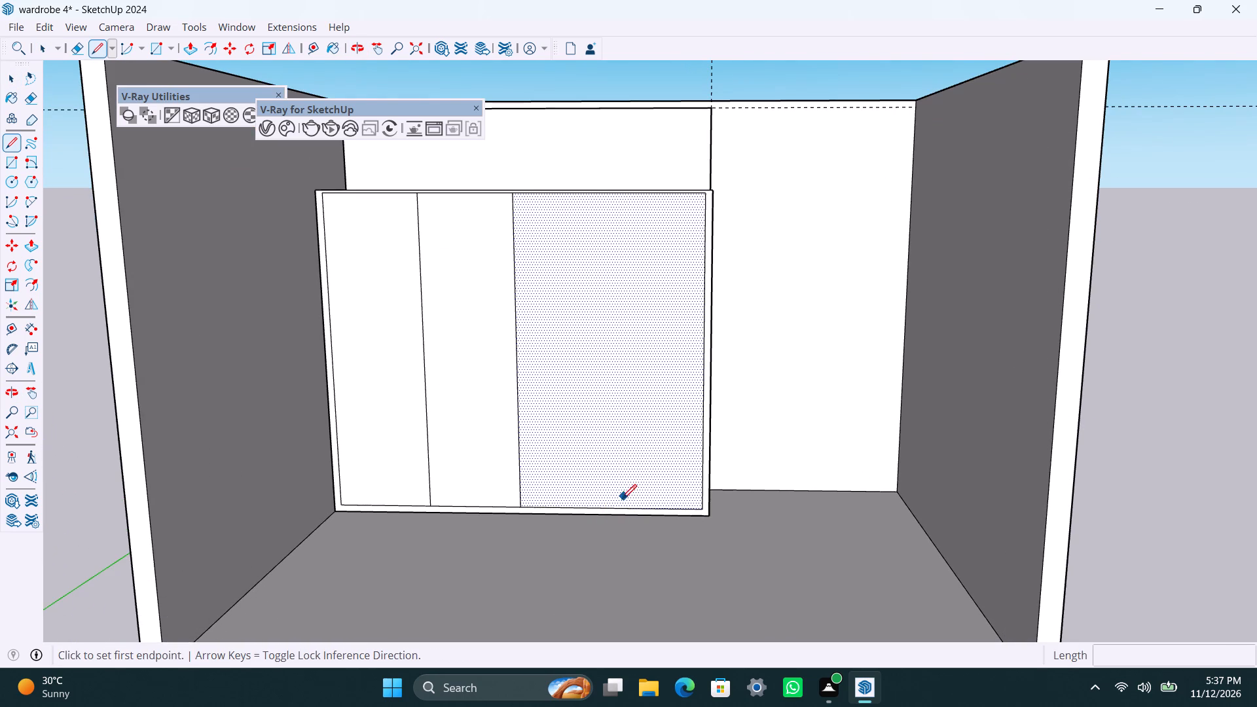
drag(612, 510, 610, 500)
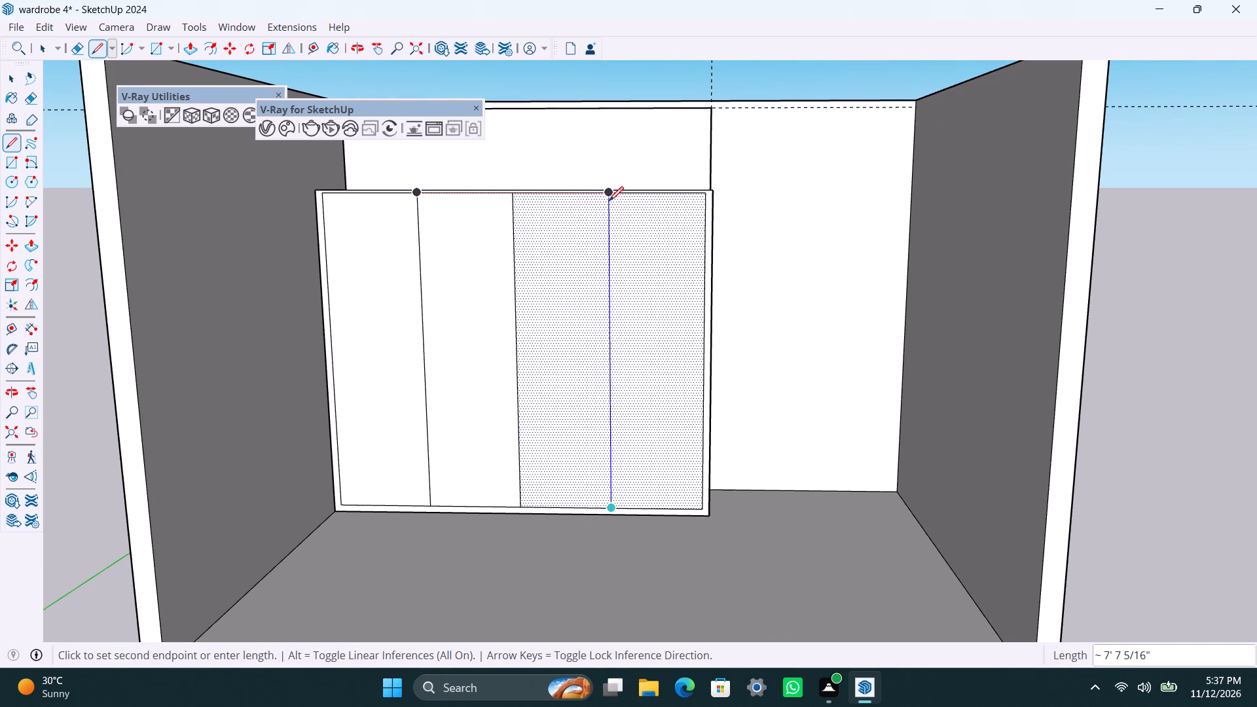
scroll(609, 202, up, 2)
click(609, 192)
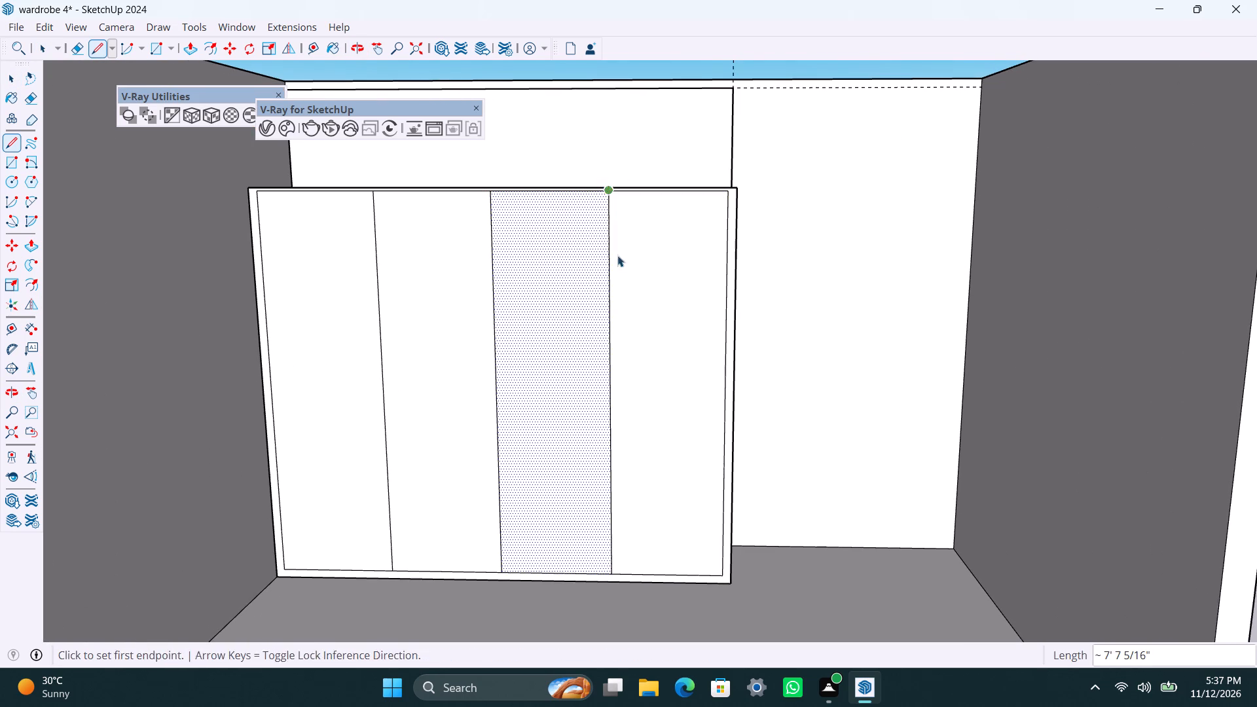
key(space)
click(630, 292)
click(543, 299)
click(428, 328)
click(356, 365)
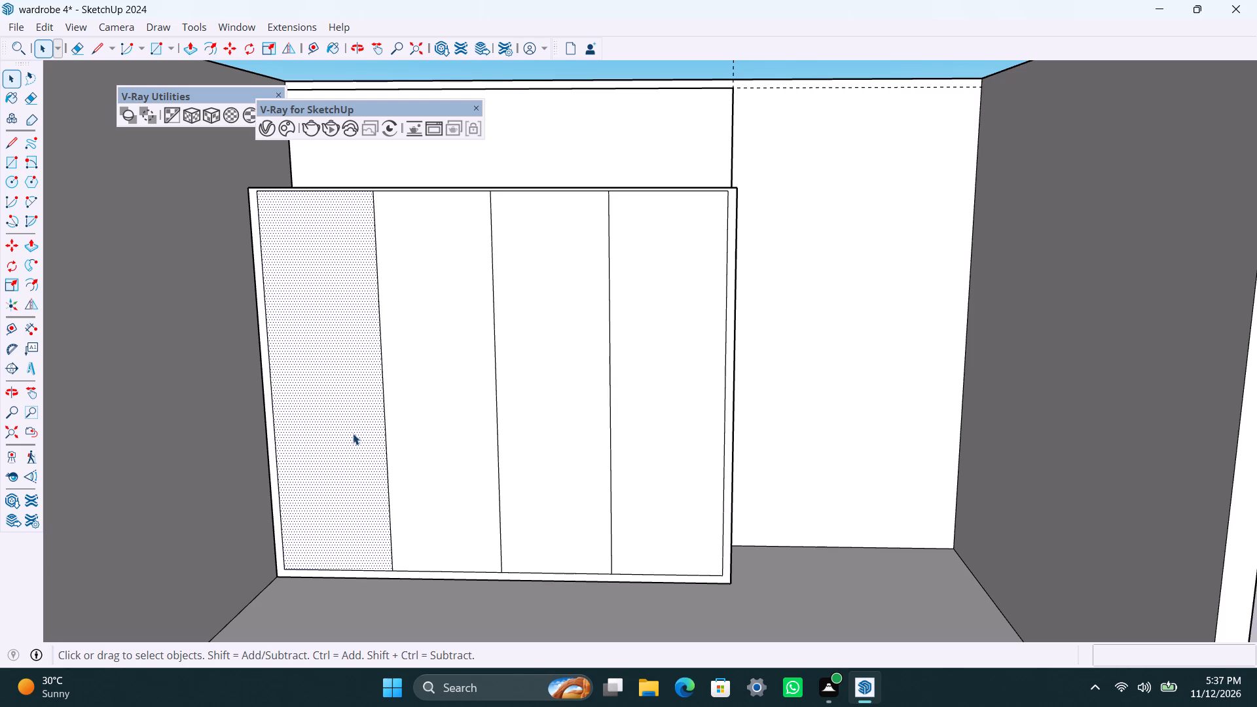
Group the leftmost door face with its edges, Push/Pull it out 18 mm and close the group.
double_click(352, 433)
right_click(352, 433)
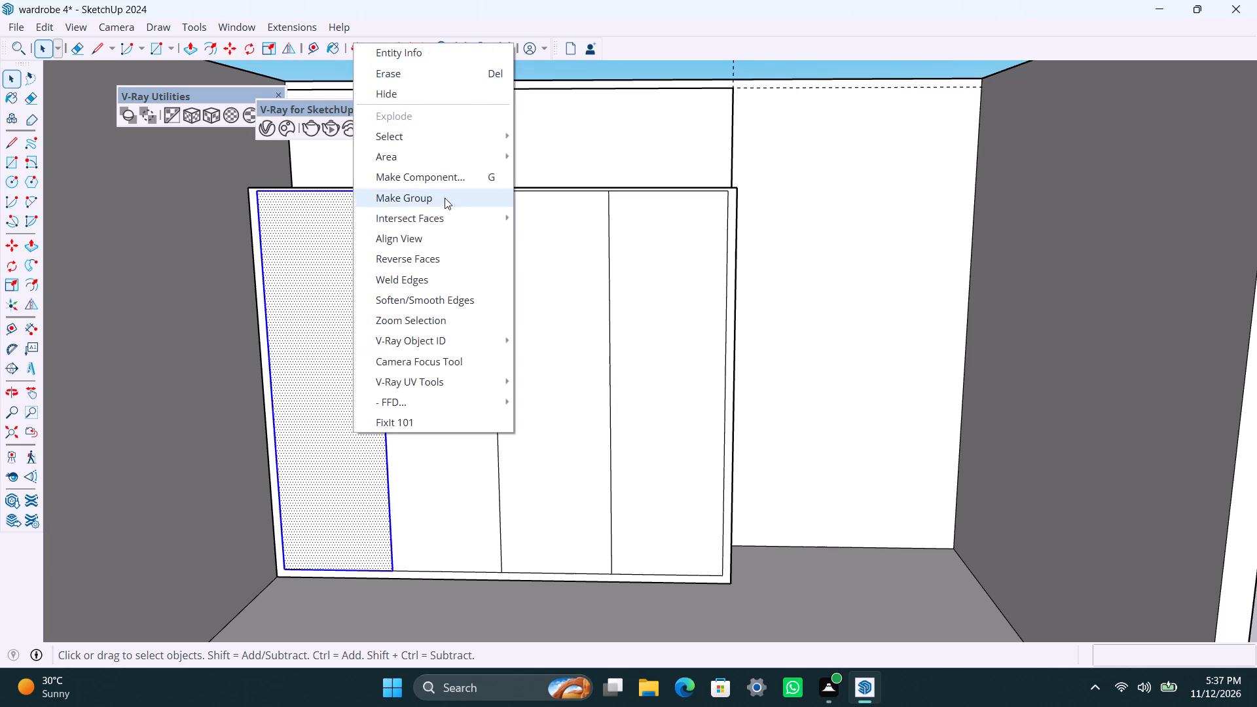
click(445, 197)
triple_click(337, 393)
key(p)
click(337, 393)
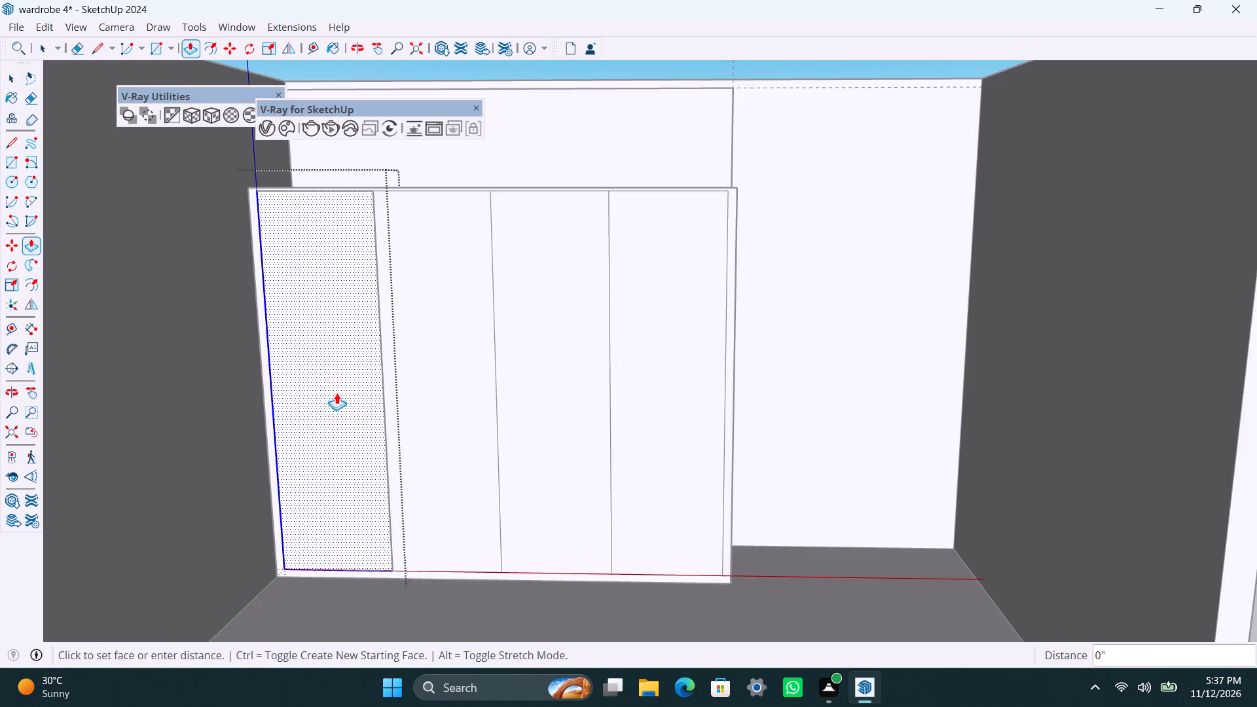
text(18mm)
key(Return)
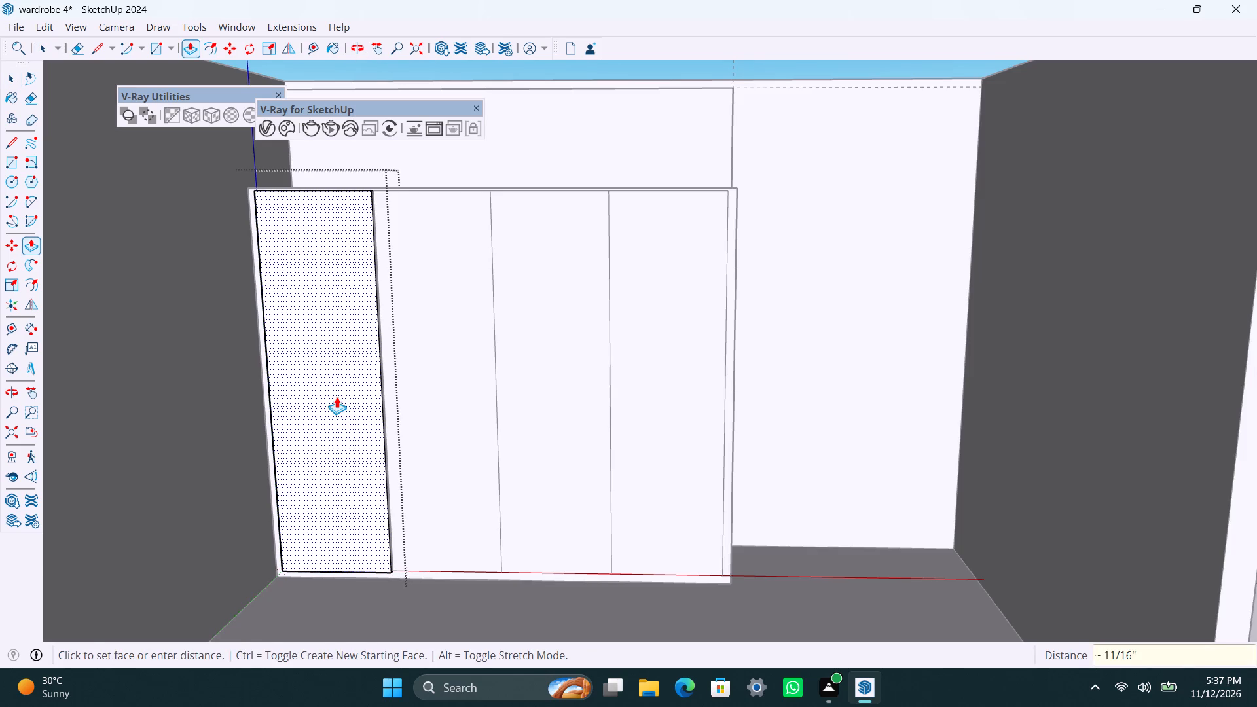
key(space)
click(425, 379)
Group the second door face from the left with its edges and Push/Pull it out 18 mm.
double_click(429, 380)
right_click(431, 378)
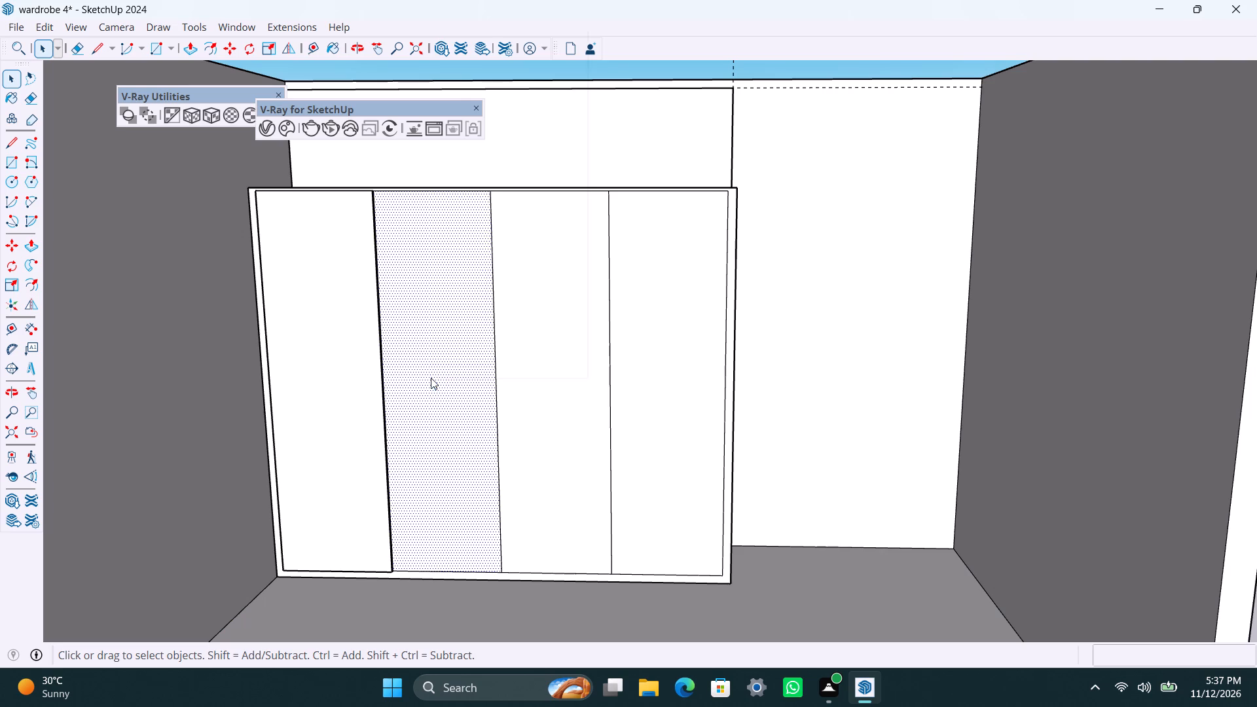
triple_click(426, 378)
right_click(424, 375)
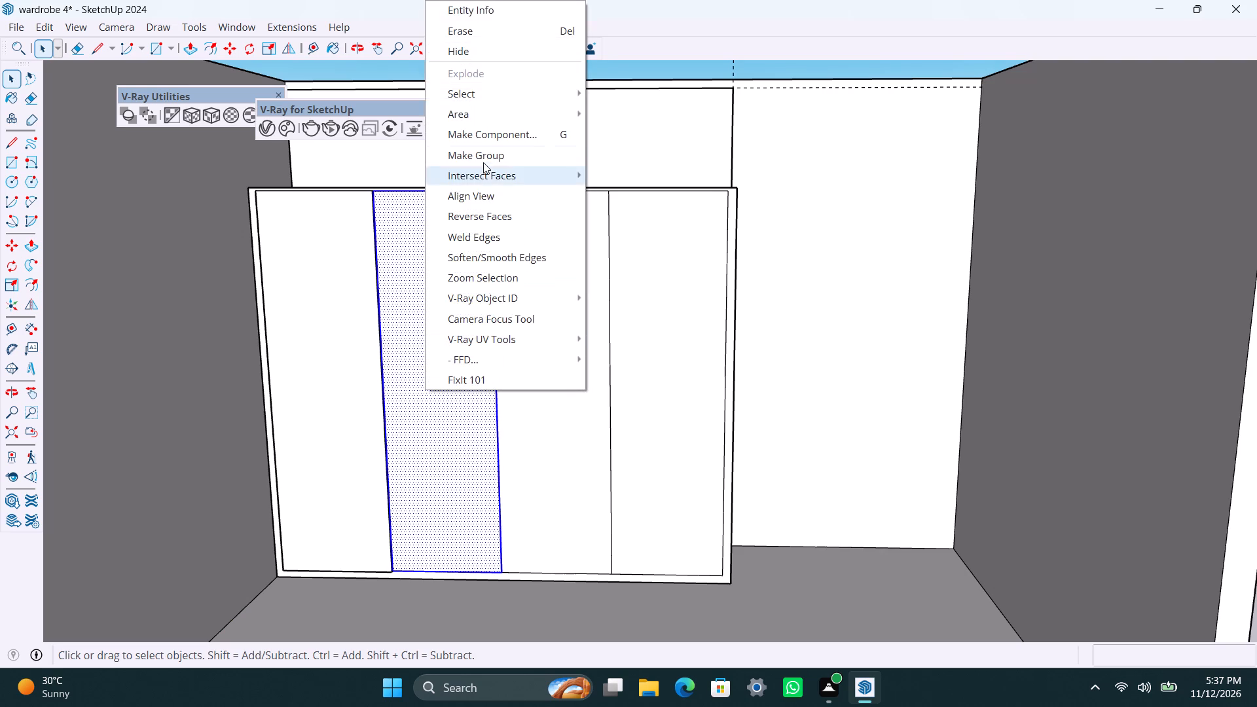
click(483, 161)
double_click(455, 372)
click(456, 368)
key(p)
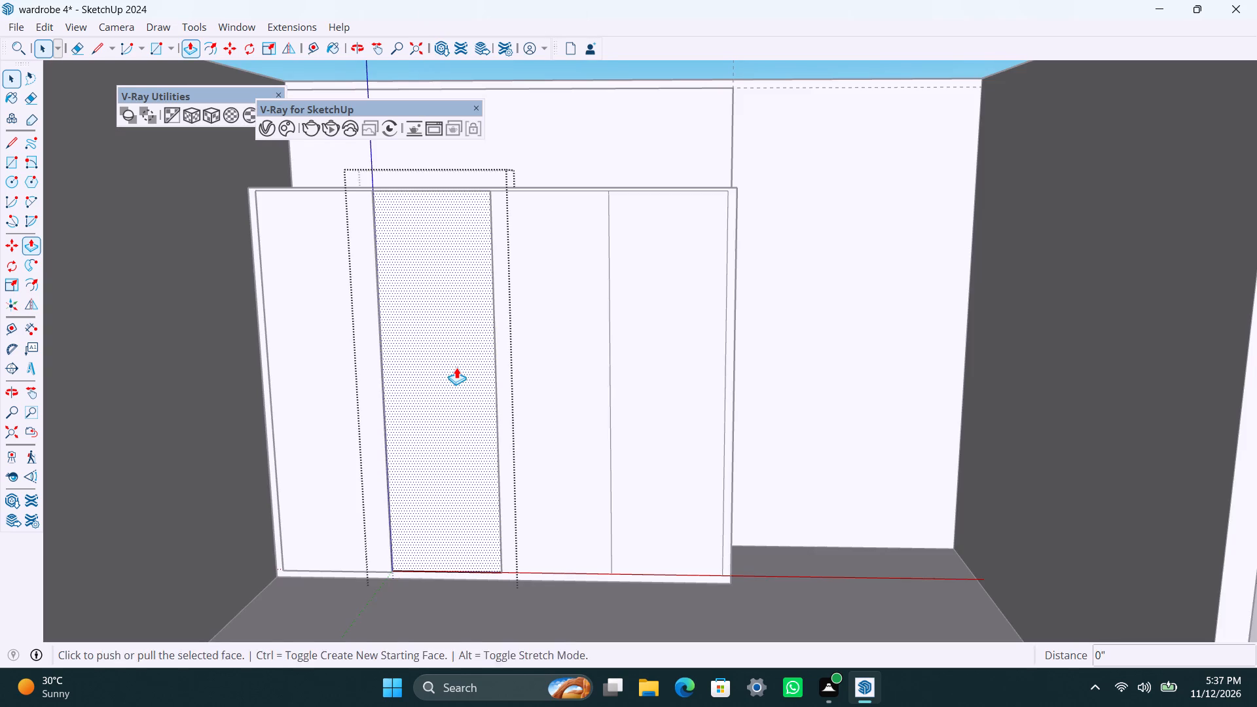
click(456, 367)
text(18mm)
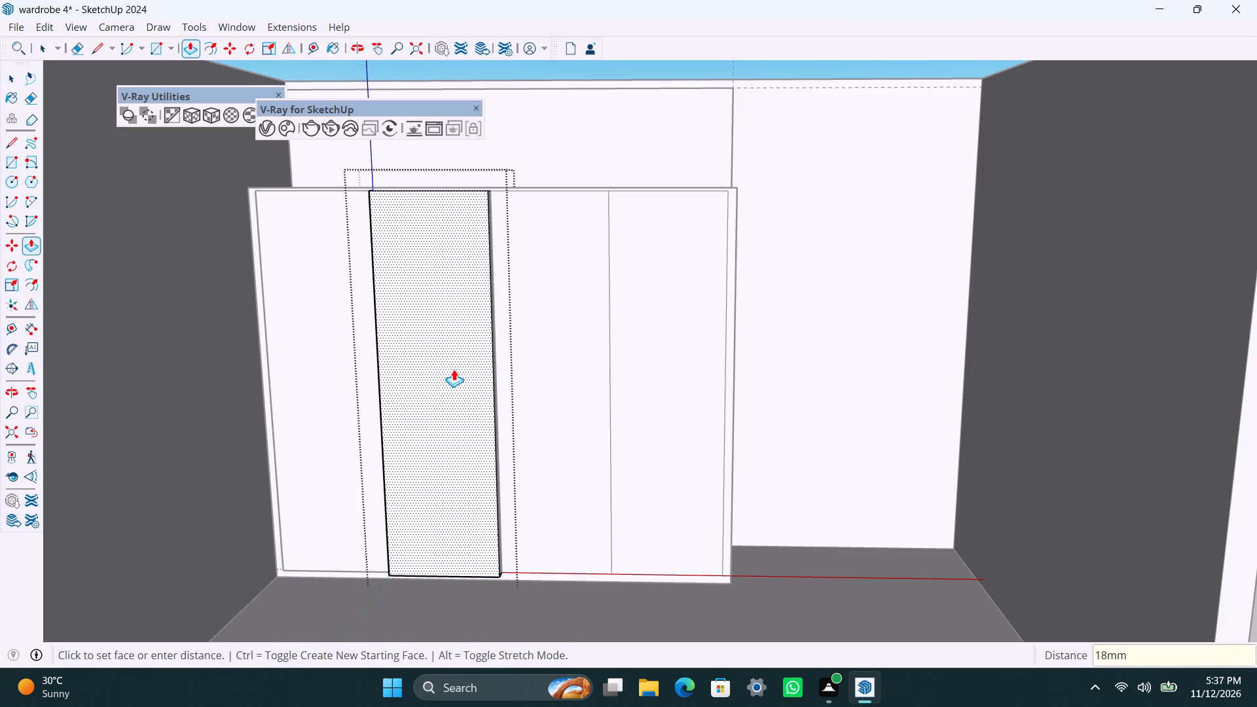
key(Return)
key(space)
Group the third door face from the left with its edges and Push/Pull it out 18 mm.
triple_click(560, 366)
double_click(562, 365)
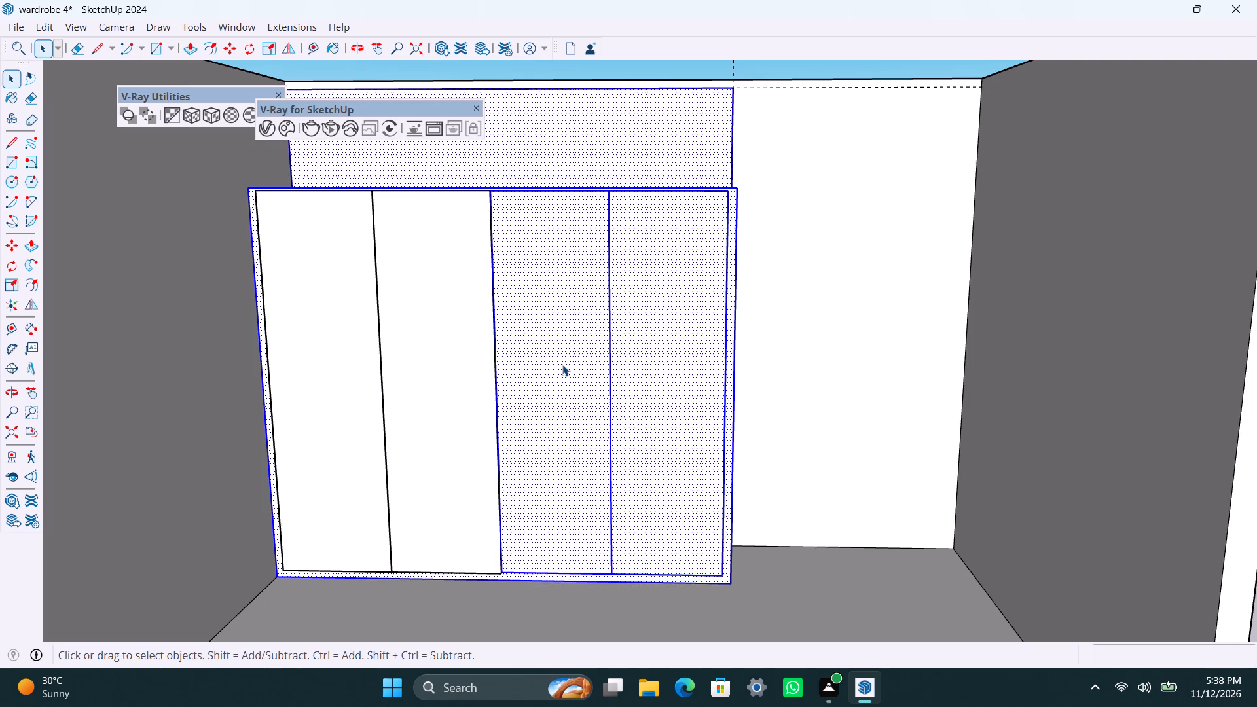
right_click(562, 365)
click(604, 159)
triple_click(546, 376)
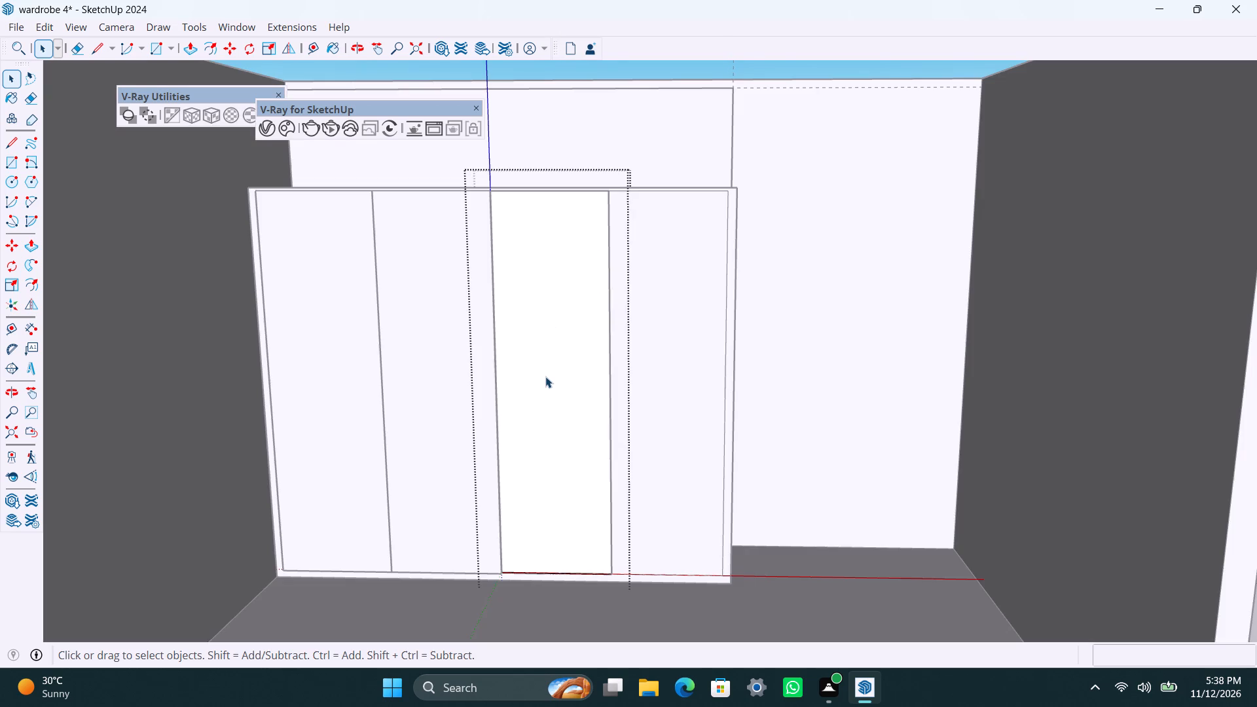
key(p)
click(544, 376)
text(18mm)
key(Return)
key(space)
Group the rightmost door face with its edges, Push/Pull it out 18 mm and close the group.
triple_click(705, 374)
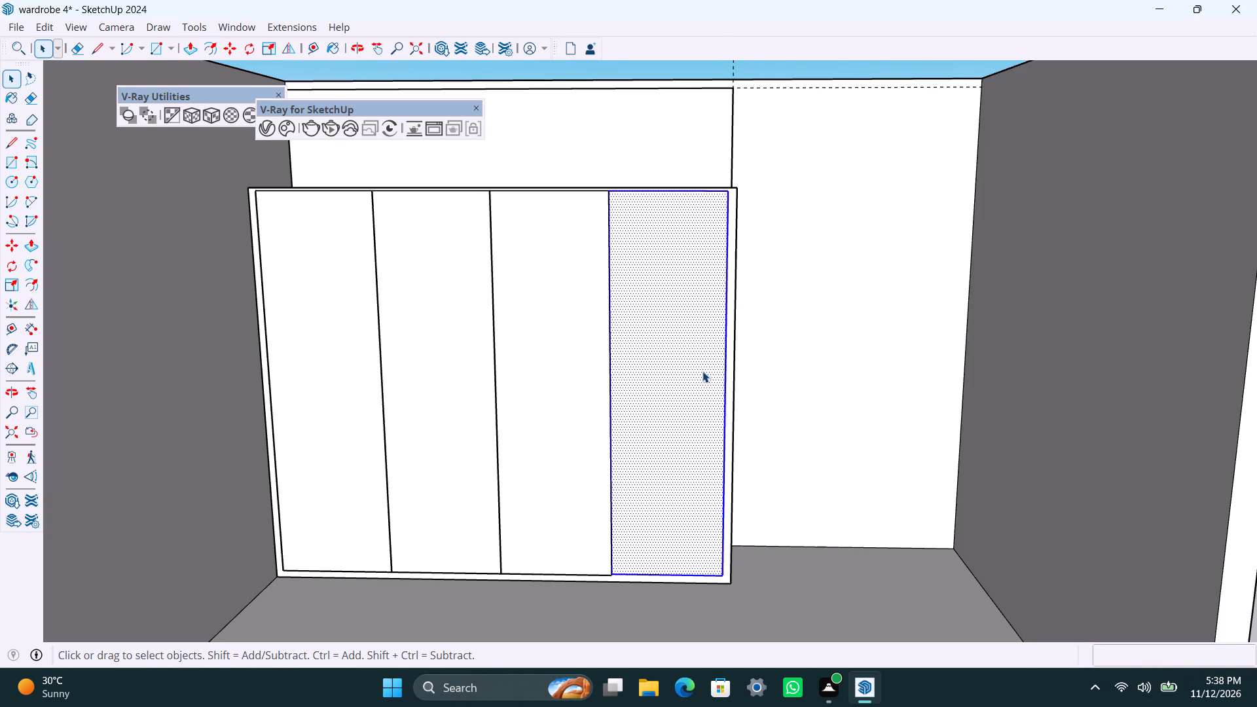
right_click(700, 369)
click(744, 150)
triple_click(711, 292)
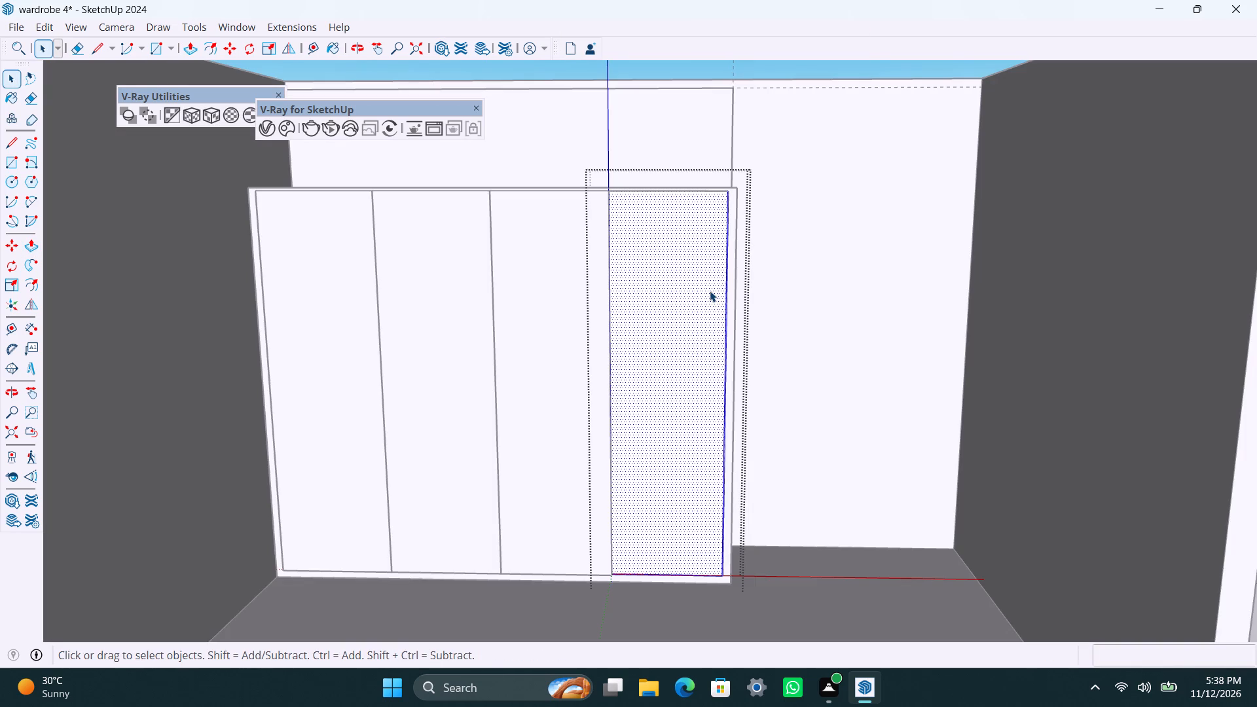
key(p)
click(709, 290)
text(18mm)
key(Return)
key(space)
click(850, 331)
Group the back-wall face above the wardrobe and Push/Pull it out about 2' 11/16", level with the wardrobe's front.
scroll(524, 474, down, 6)
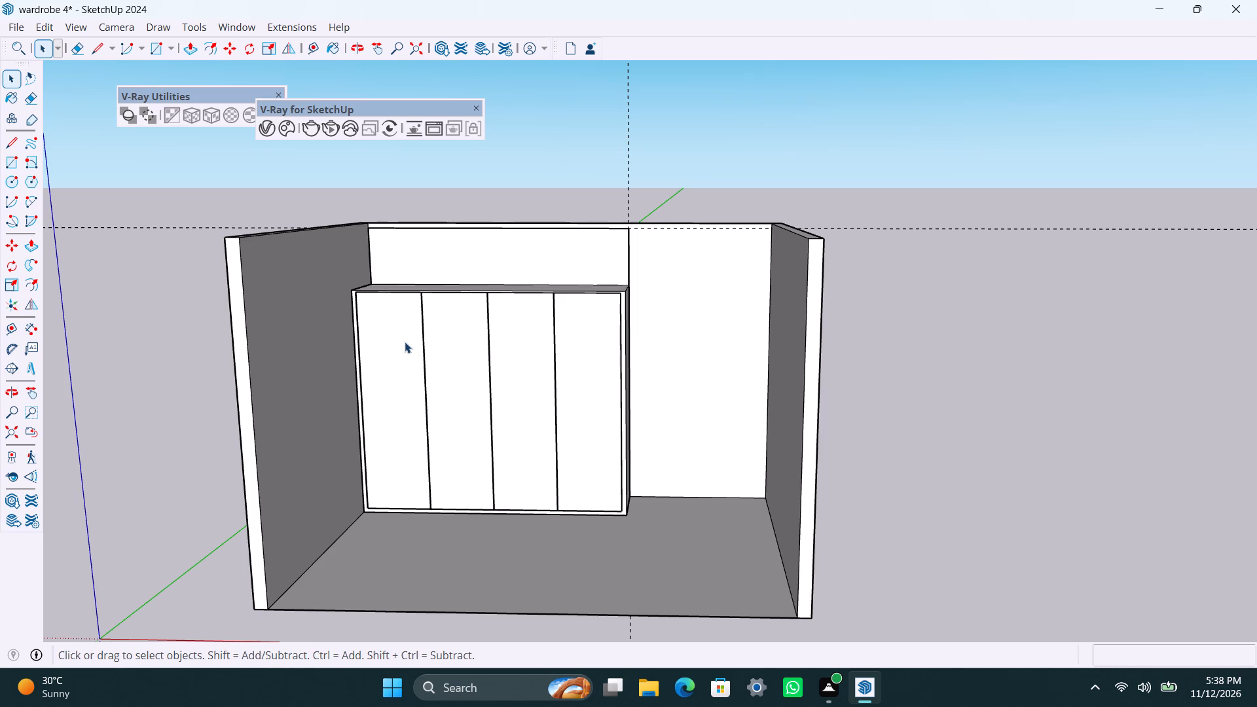
scroll(454, 256, up, 2)
click(439, 258)
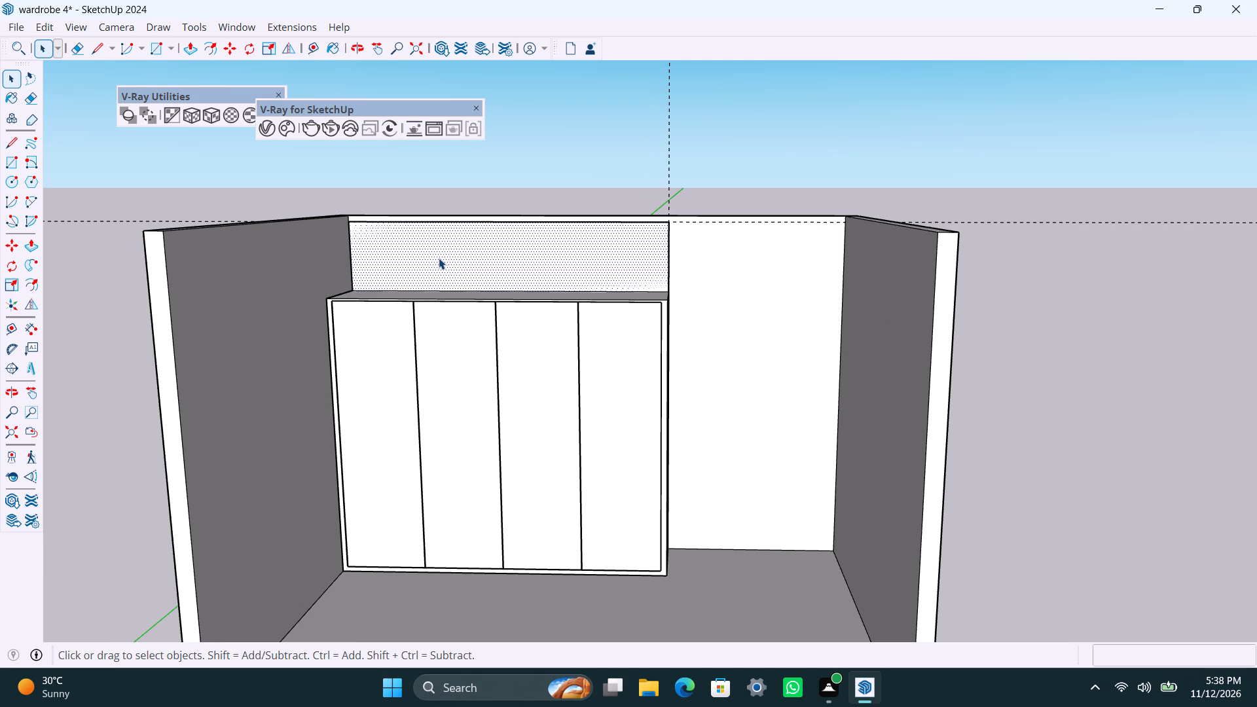
double_click(439, 258)
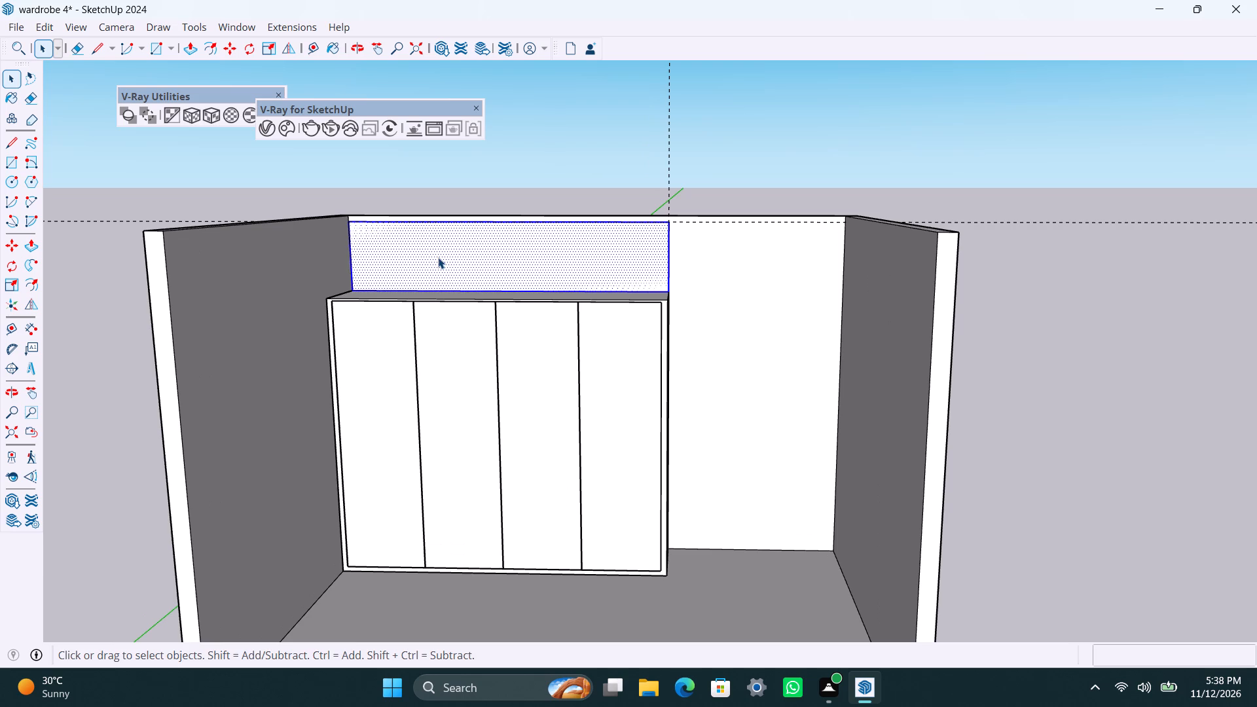
right_click(437, 258)
click(498, 414)
scroll(460, 273, up, 3)
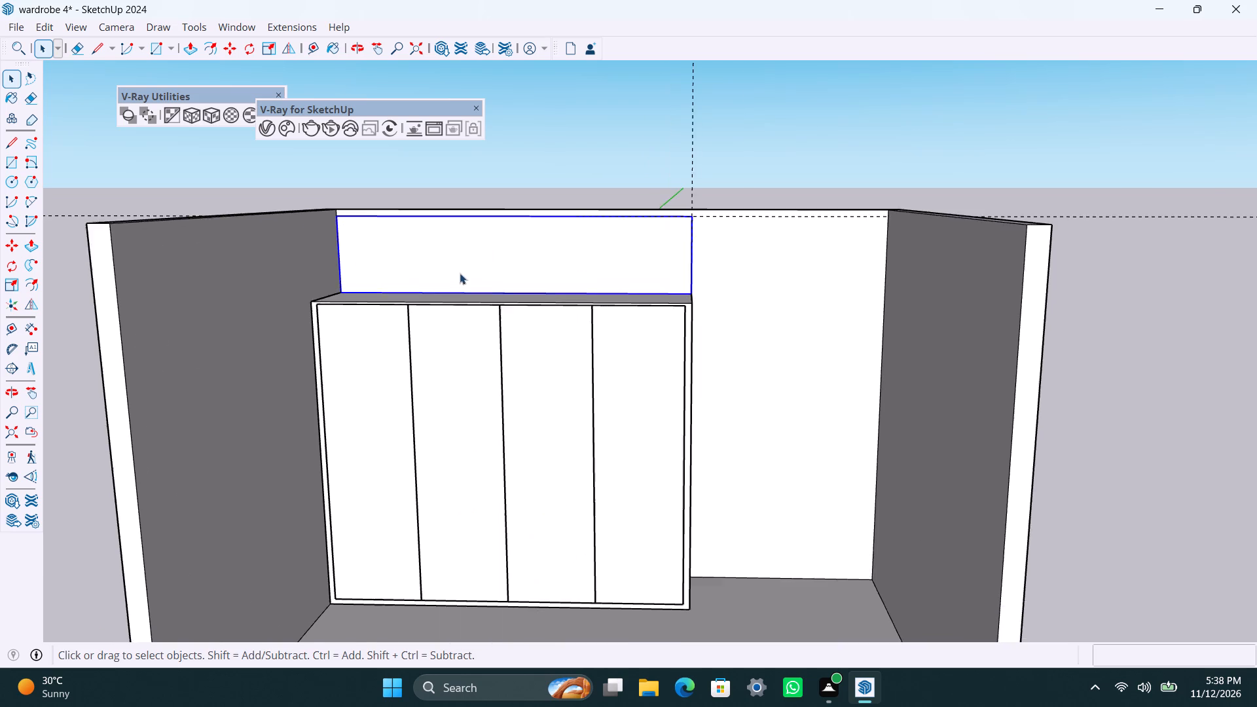
triple_click(458, 266)
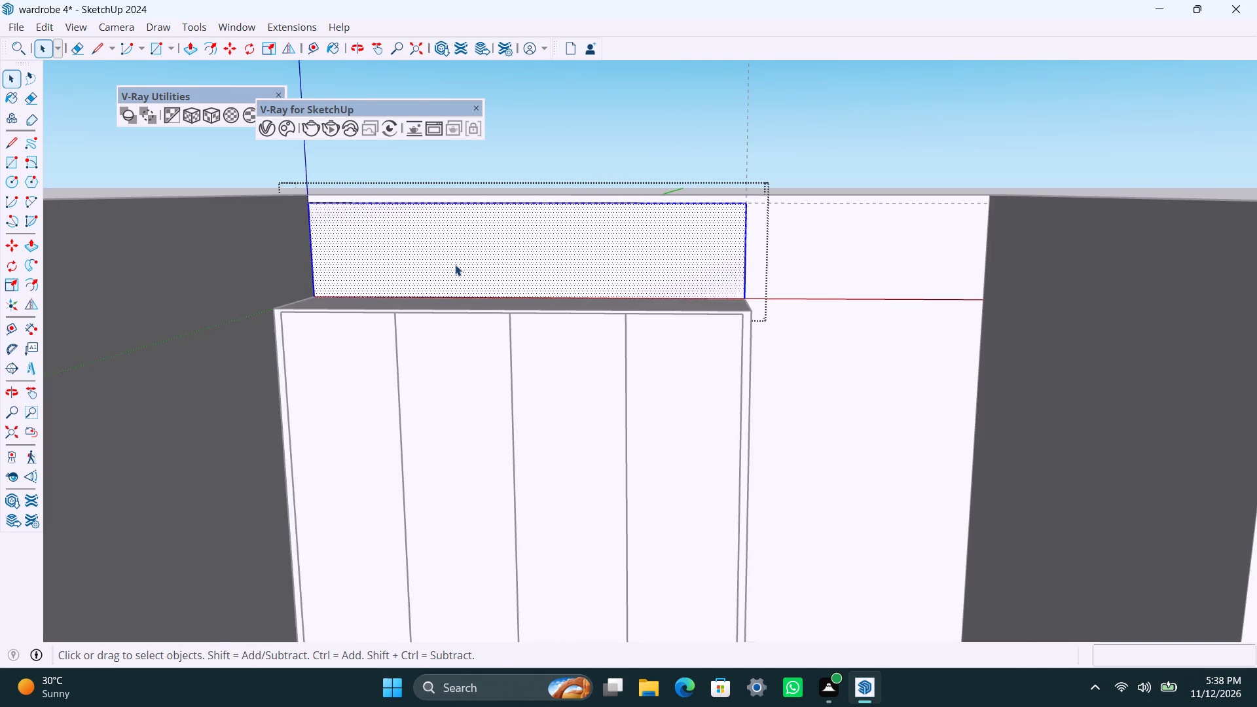
key(p)
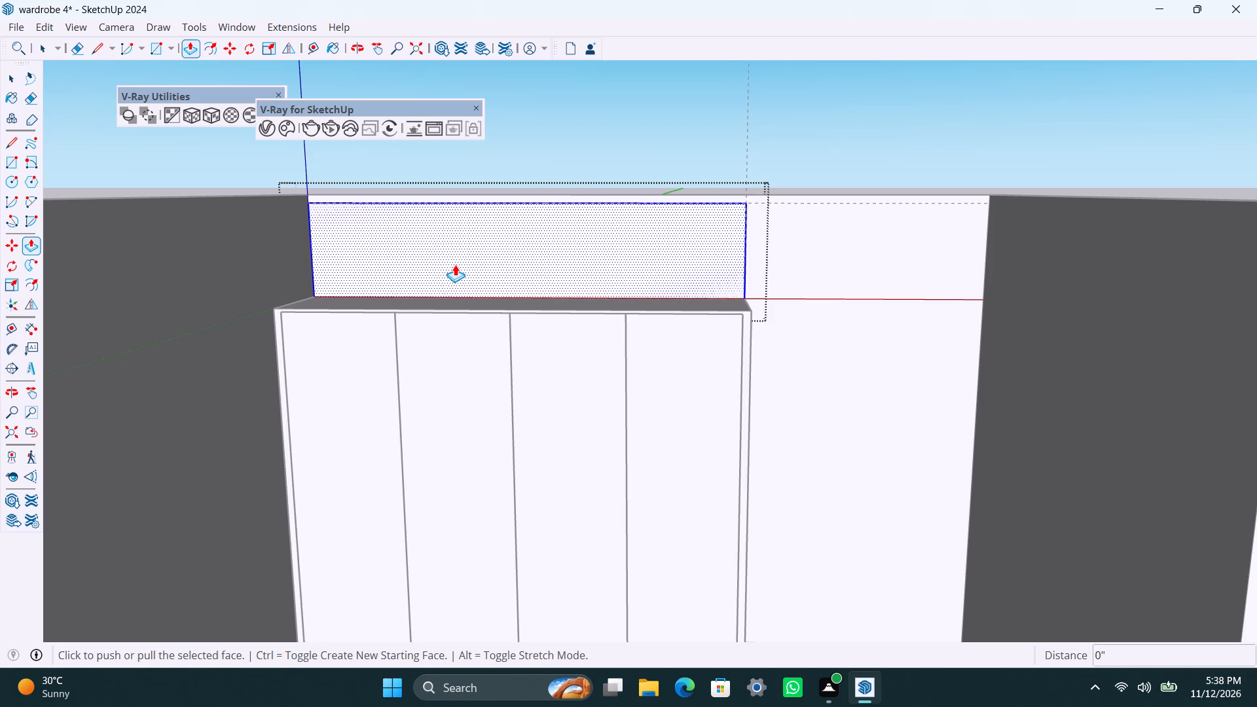
click(454, 264)
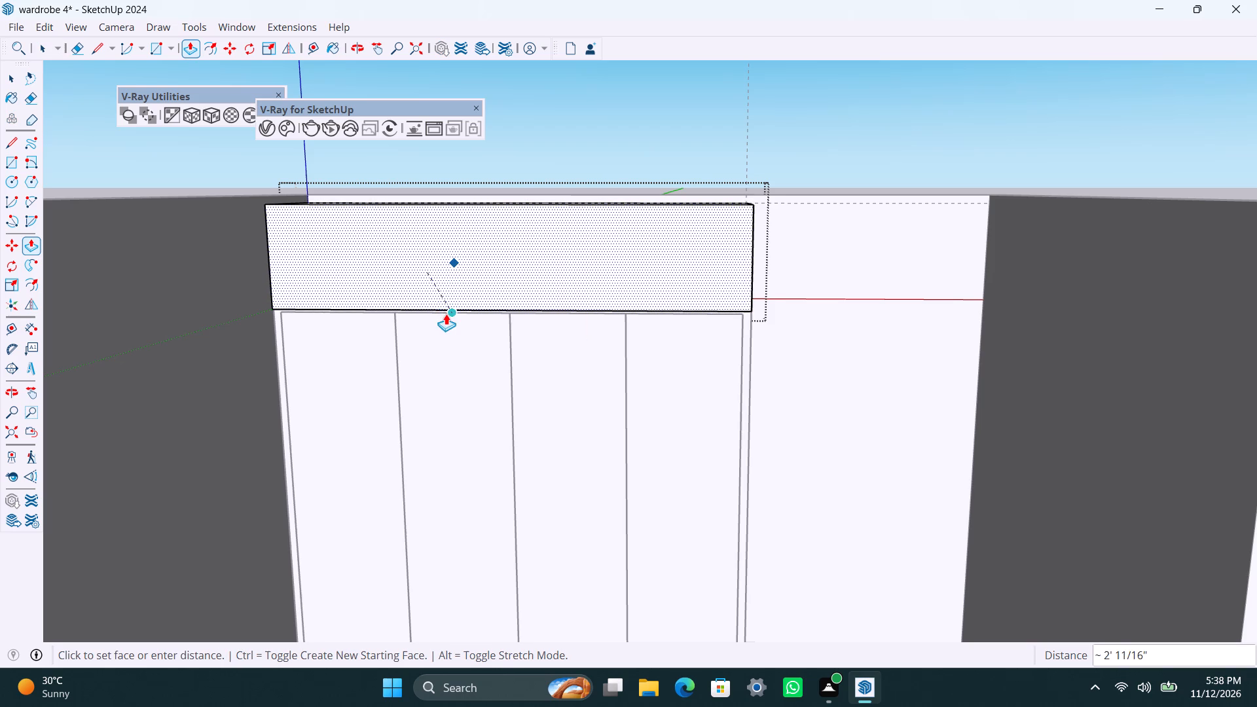
click(446, 314)
key(space)
Push/Pull the right end of the box above the wardrobe 5' to the side wall, and save the model.
scroll(742, 351, down, 2)
middle_drag(752, 351, 492, 417)
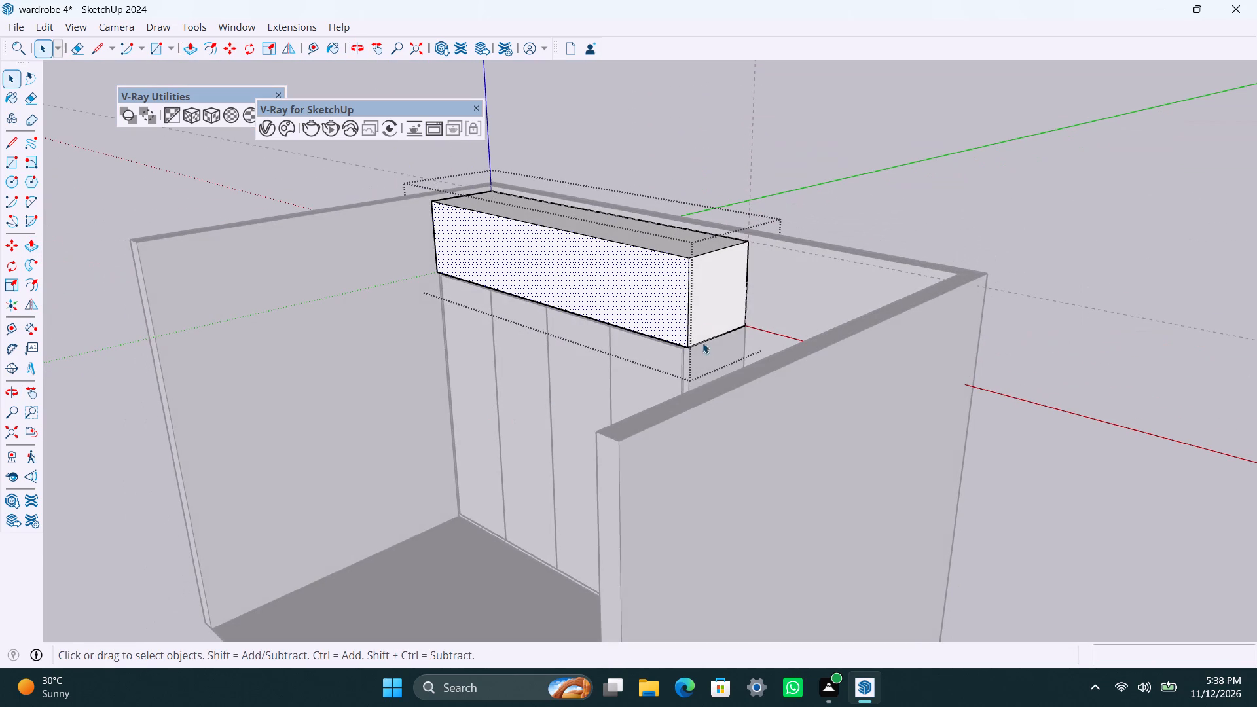
click(706, 293)
key(p)
click(706, 293)
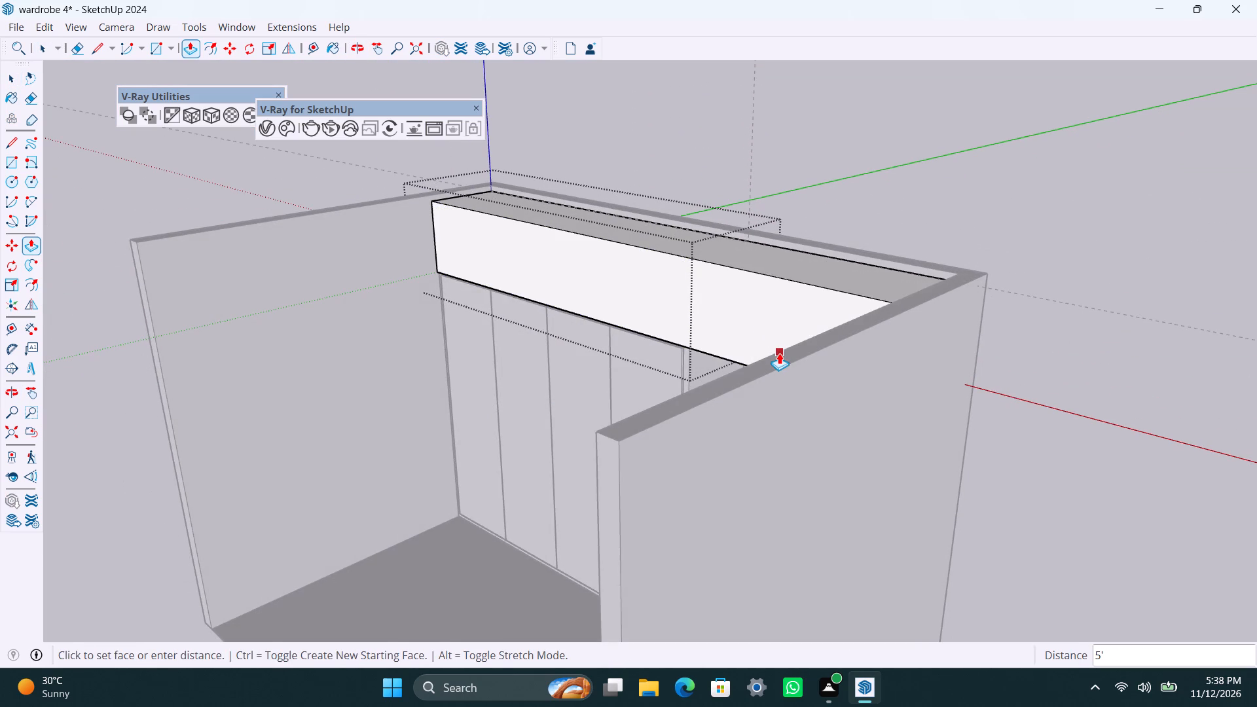
click(779, 353)
key(space)
drag(1222, 274, 1211, 284)
scroll(763, 407, down, 3)
middle_drag(528, 433, 819, 412)
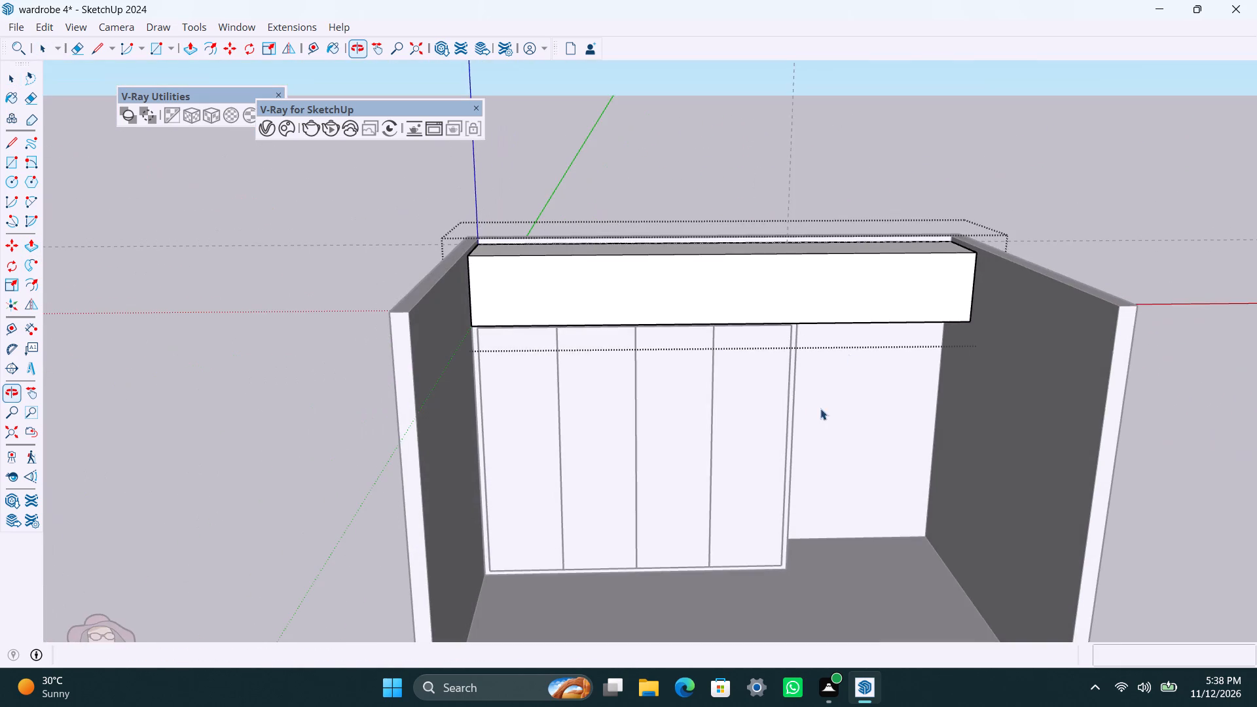
key(ctrl+s)
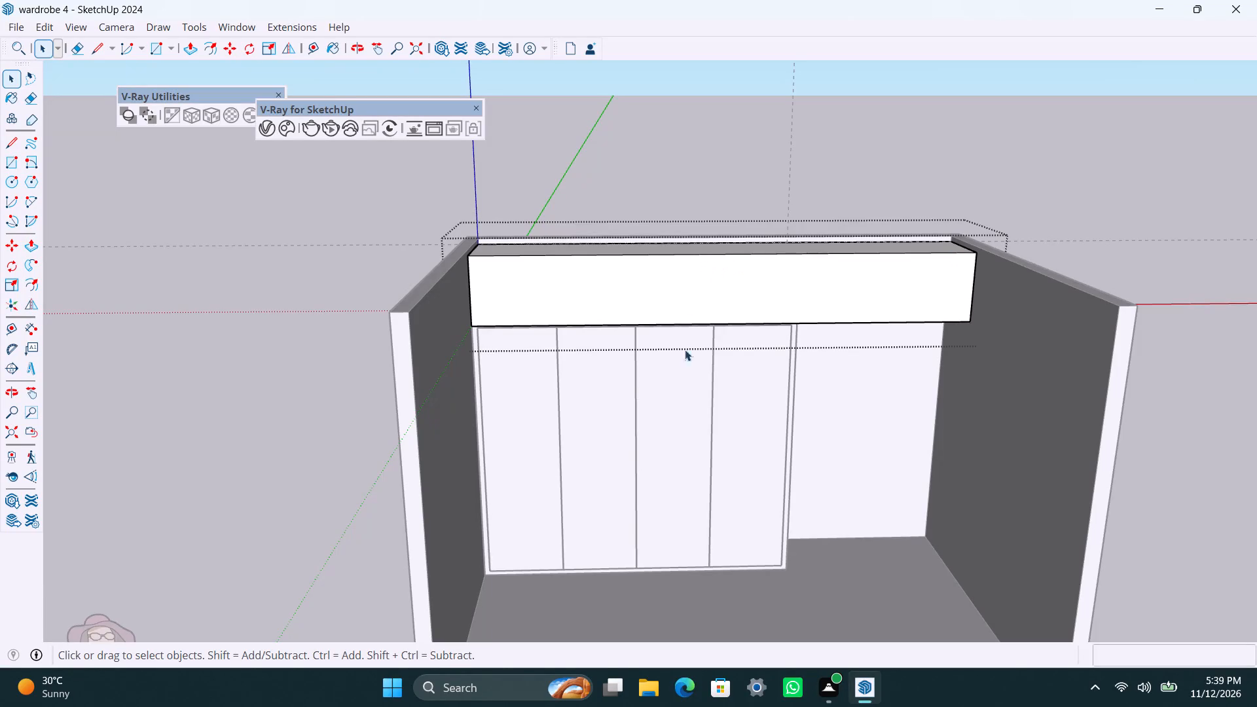
Close the group of the box above the wardrobe and save the model.
shift+middle_drag(690, 386, 494, 413)
click(712, 192)
key(ctrl+s)
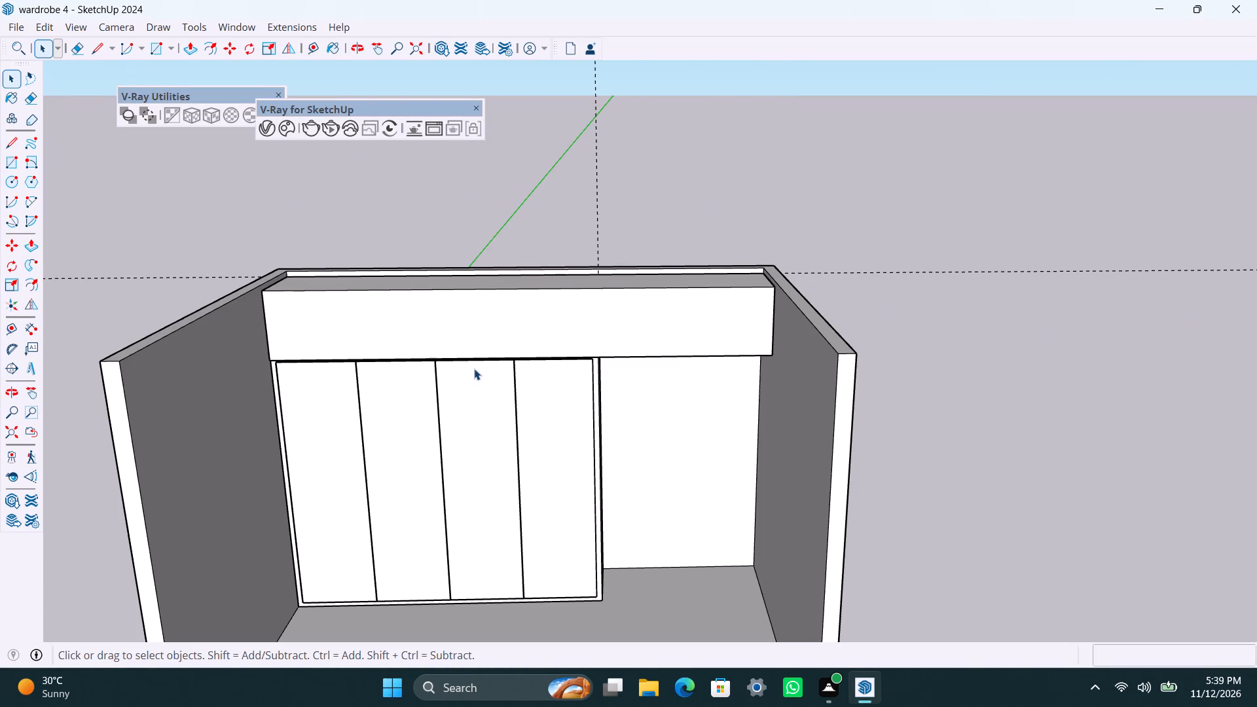
Open the upper box group and Push/Pull its front face flush with the front of the wardrobe carcass.
scroll(240, 259, up, 2)
shift+middle_drag(345, 393, 388, 371)
scroll(339, 335, up, 7)
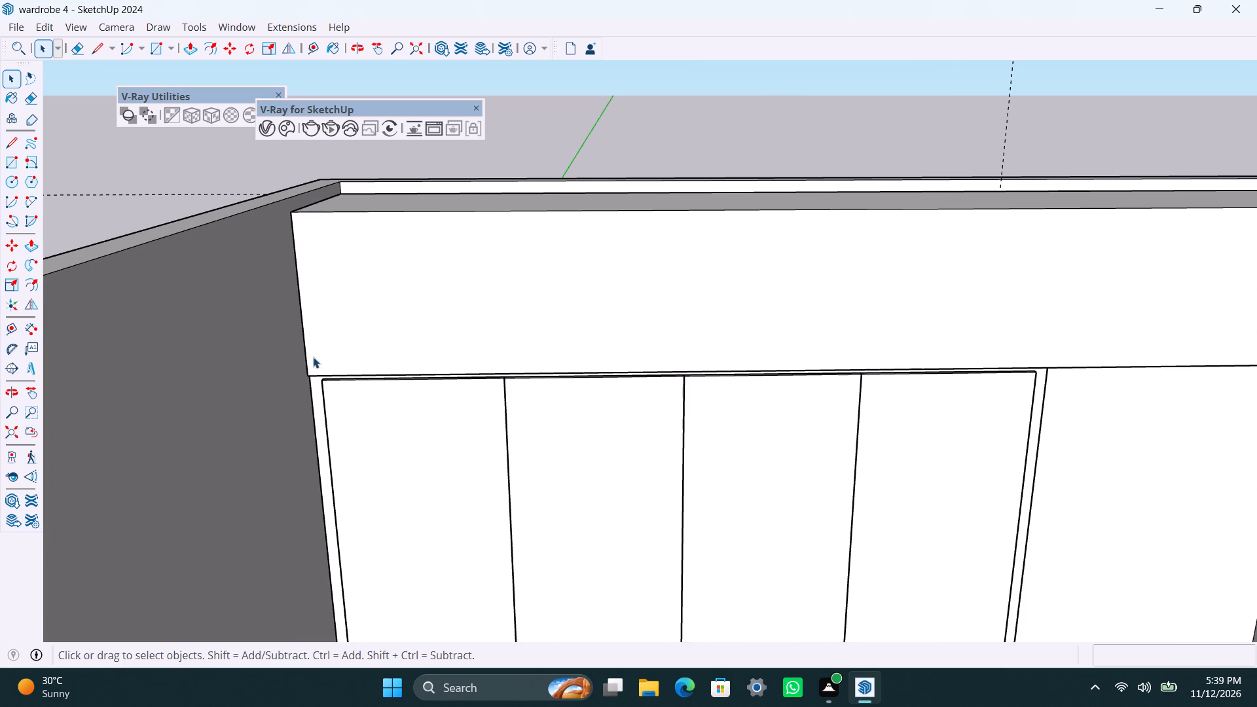
scroll(265, 448, up, 3)
scroll(326, 353, up, 4)
middle_drag(292, 372, 369, 197)
click(378, 206)
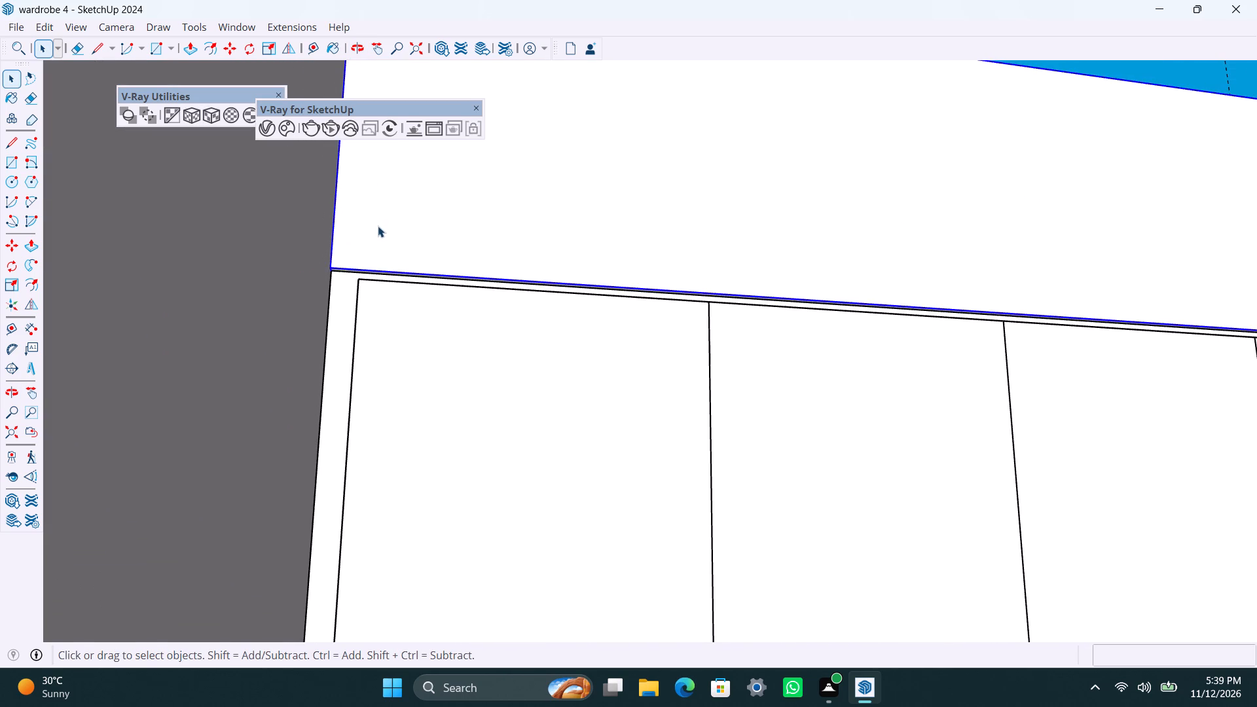
triple_click(378, 226)
click(378, 268)
key(p)
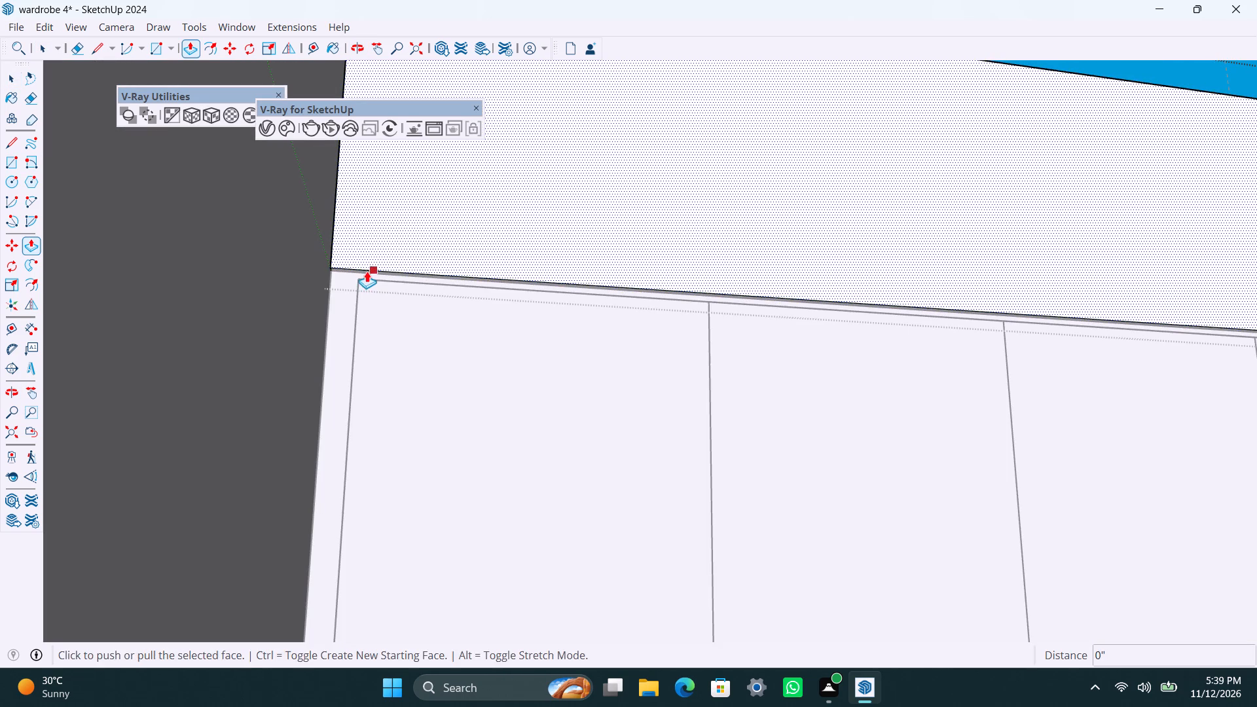
click(346, 249)
click(341, 298)
key(space)
Offset the upper box's front face outline inward by 2".
scroll(341, 283, up, 1)
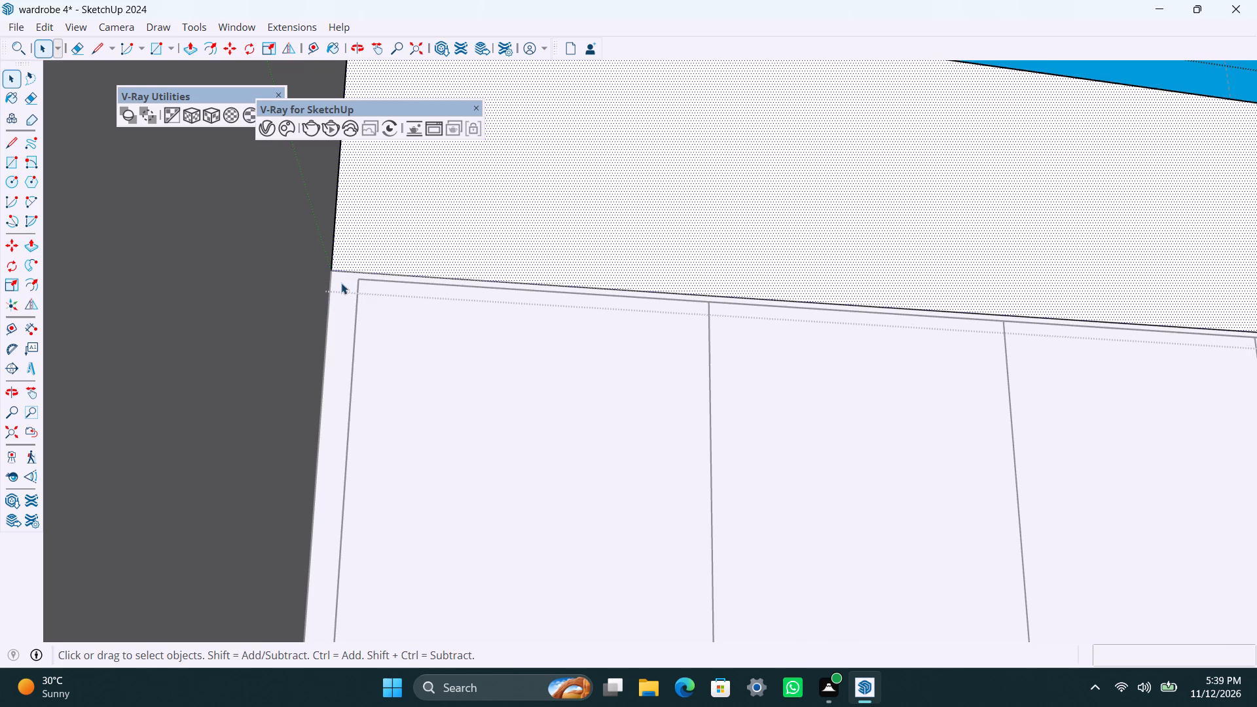
scroll(341, 283, up, 2)
drag(427, 207, 425, 215)
scroll(378, 274, down, 3)
middle_drag(397, 293, 308, 446)
scroll(343, 358, up, 2)
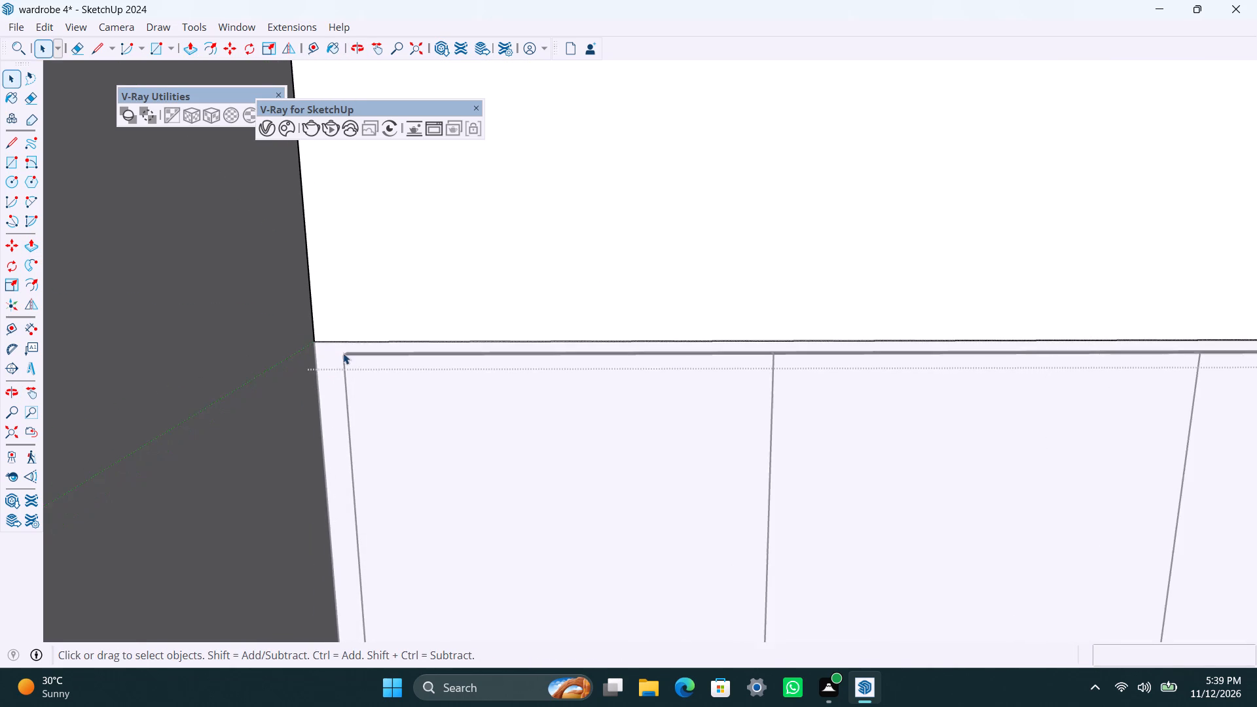
scroll(343, 353, up, 2)
scroll(365, 272, down, 4)
click(511, 218)
scroll(449, 245, down, 7)
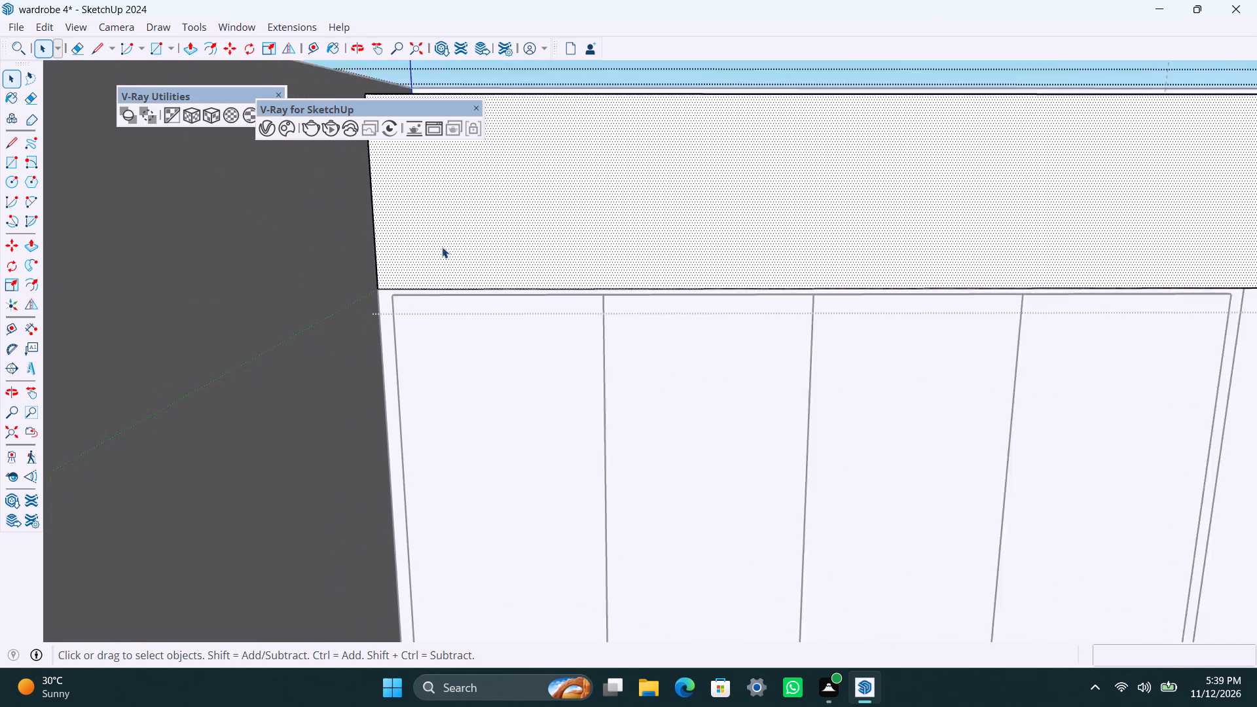
key(f)
click(409, 205)
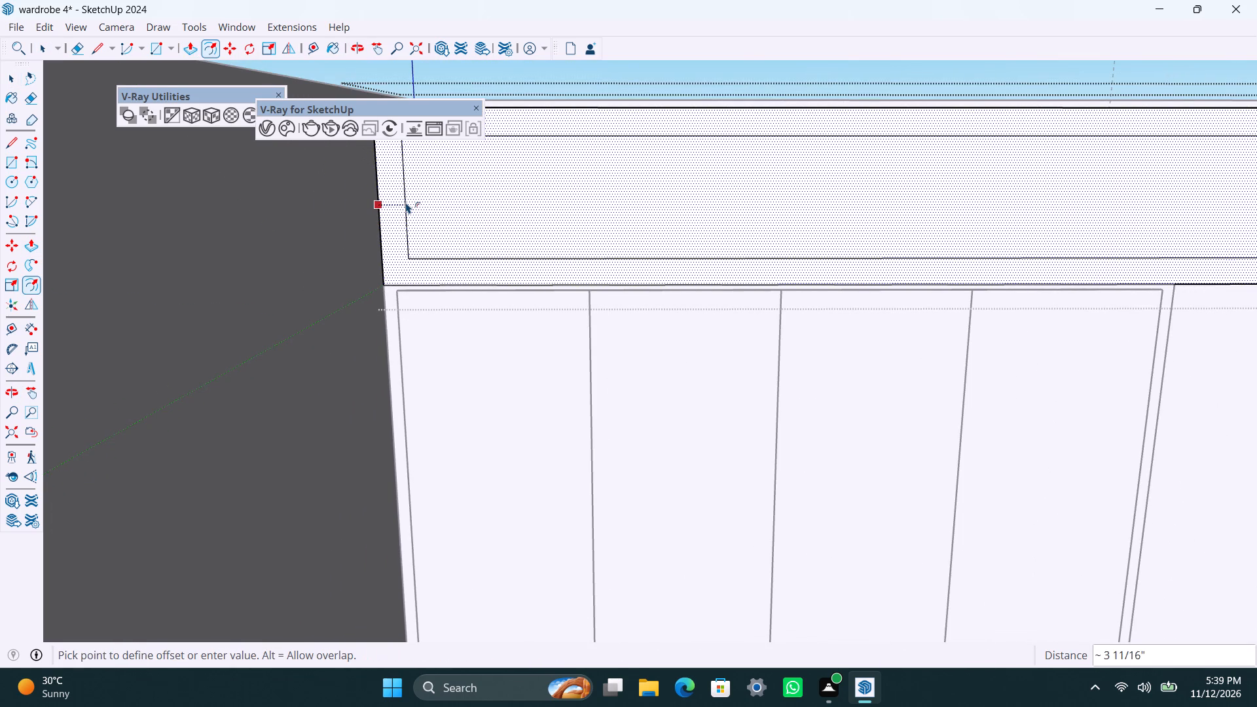
text(2")
key(Return)
key(space)
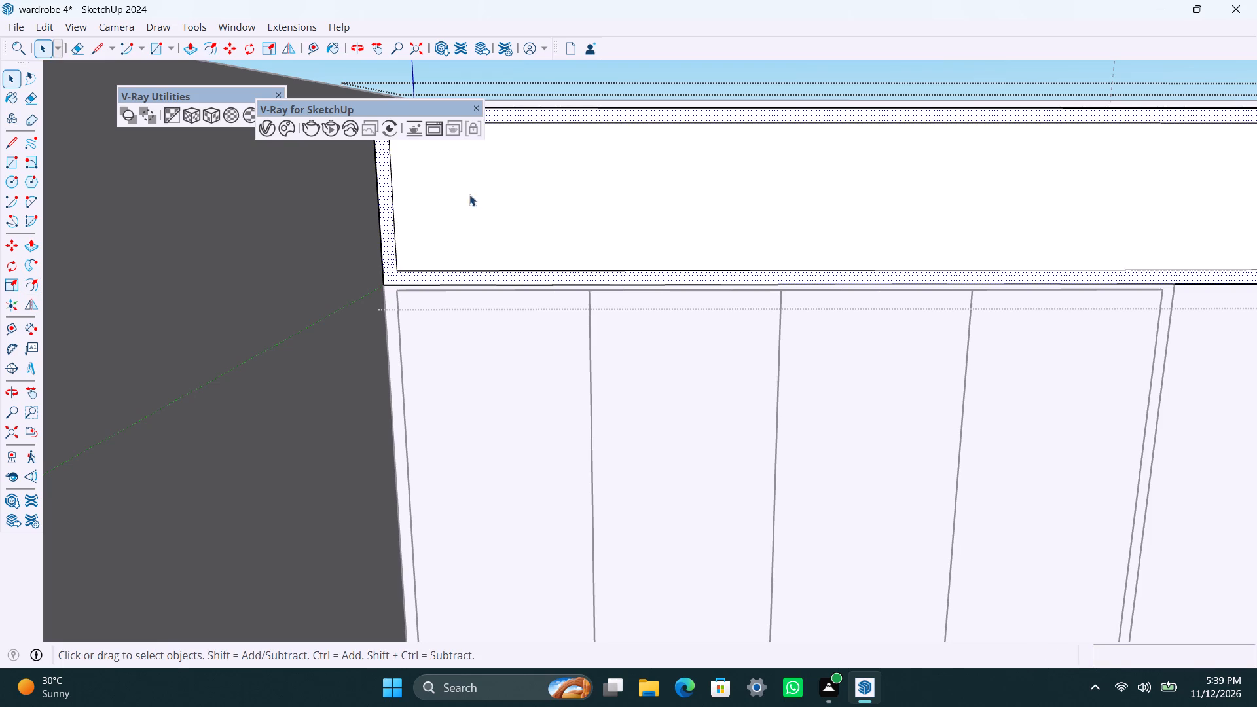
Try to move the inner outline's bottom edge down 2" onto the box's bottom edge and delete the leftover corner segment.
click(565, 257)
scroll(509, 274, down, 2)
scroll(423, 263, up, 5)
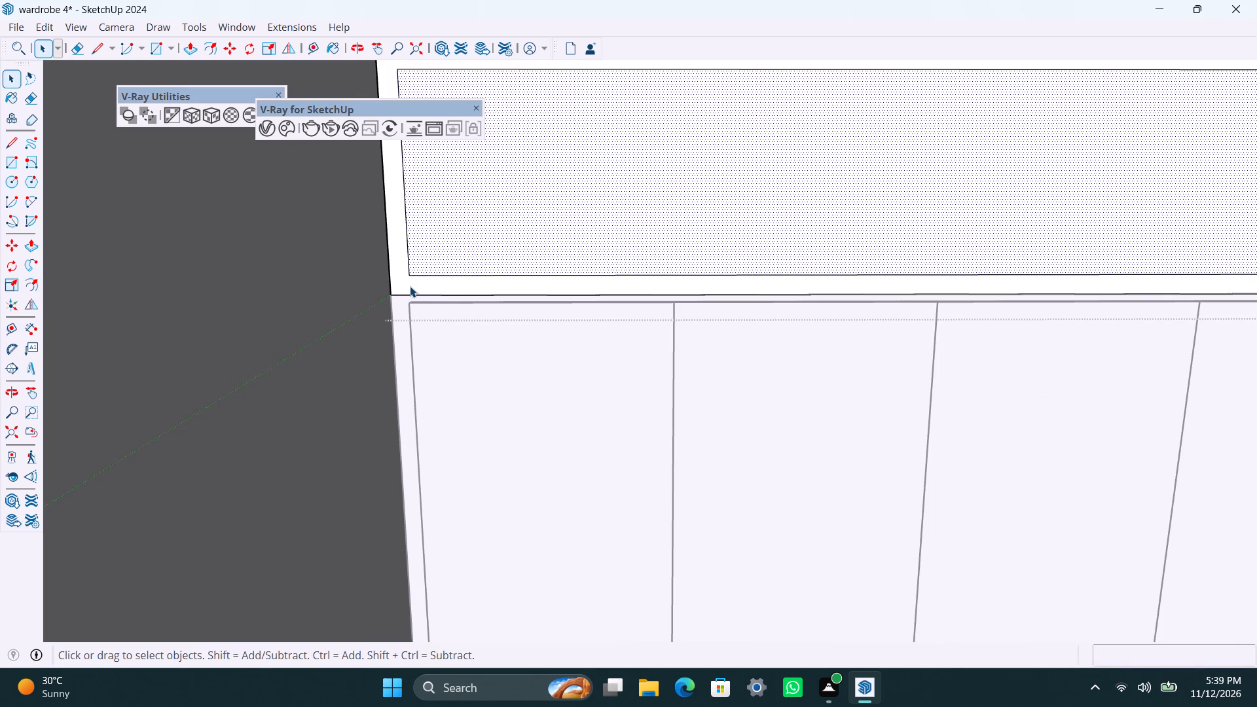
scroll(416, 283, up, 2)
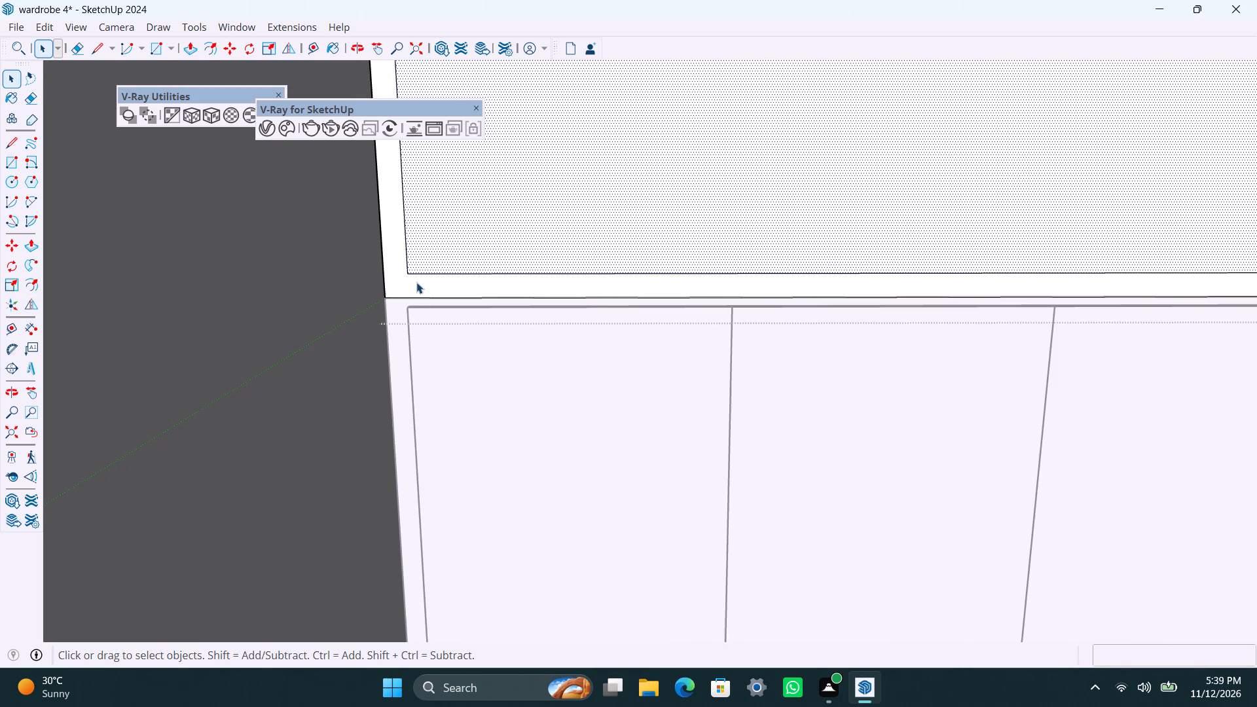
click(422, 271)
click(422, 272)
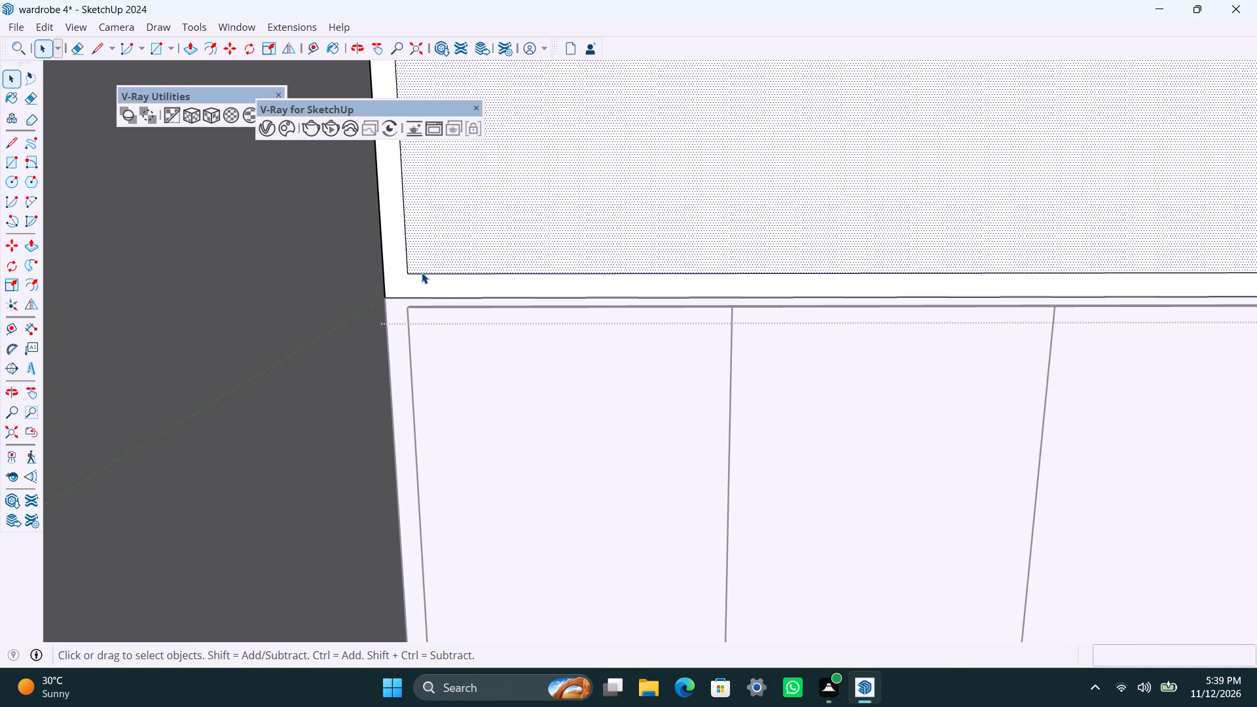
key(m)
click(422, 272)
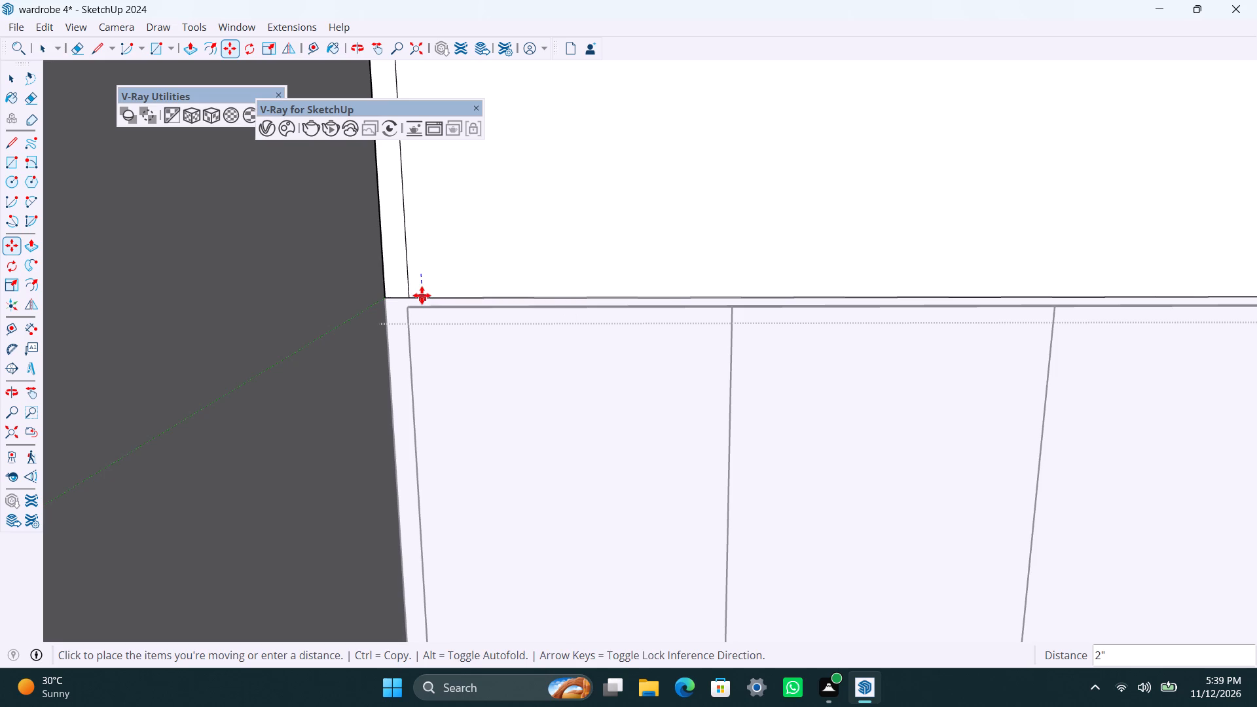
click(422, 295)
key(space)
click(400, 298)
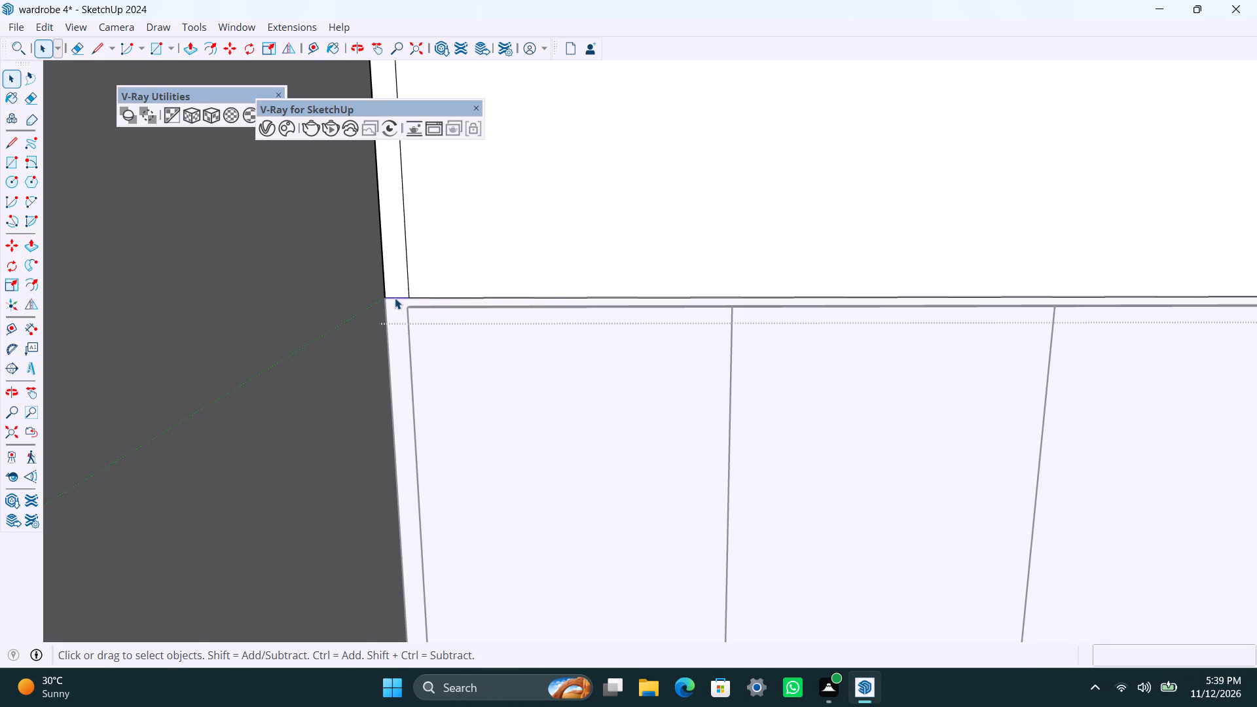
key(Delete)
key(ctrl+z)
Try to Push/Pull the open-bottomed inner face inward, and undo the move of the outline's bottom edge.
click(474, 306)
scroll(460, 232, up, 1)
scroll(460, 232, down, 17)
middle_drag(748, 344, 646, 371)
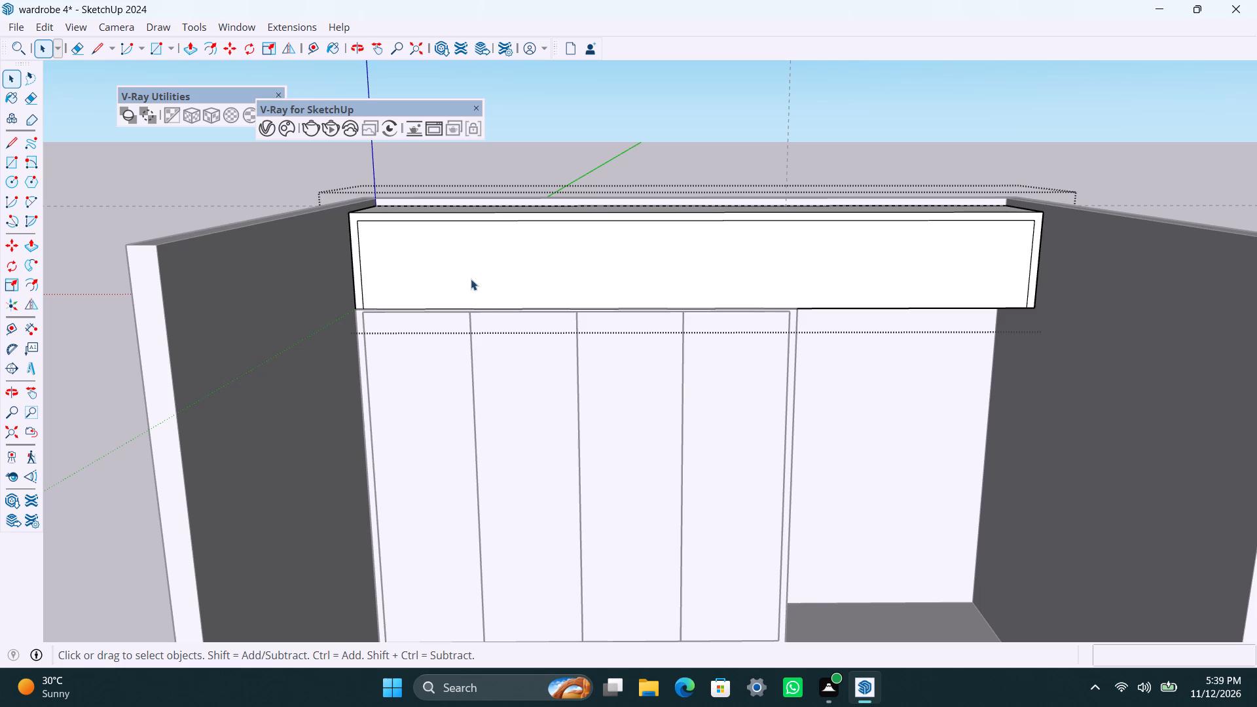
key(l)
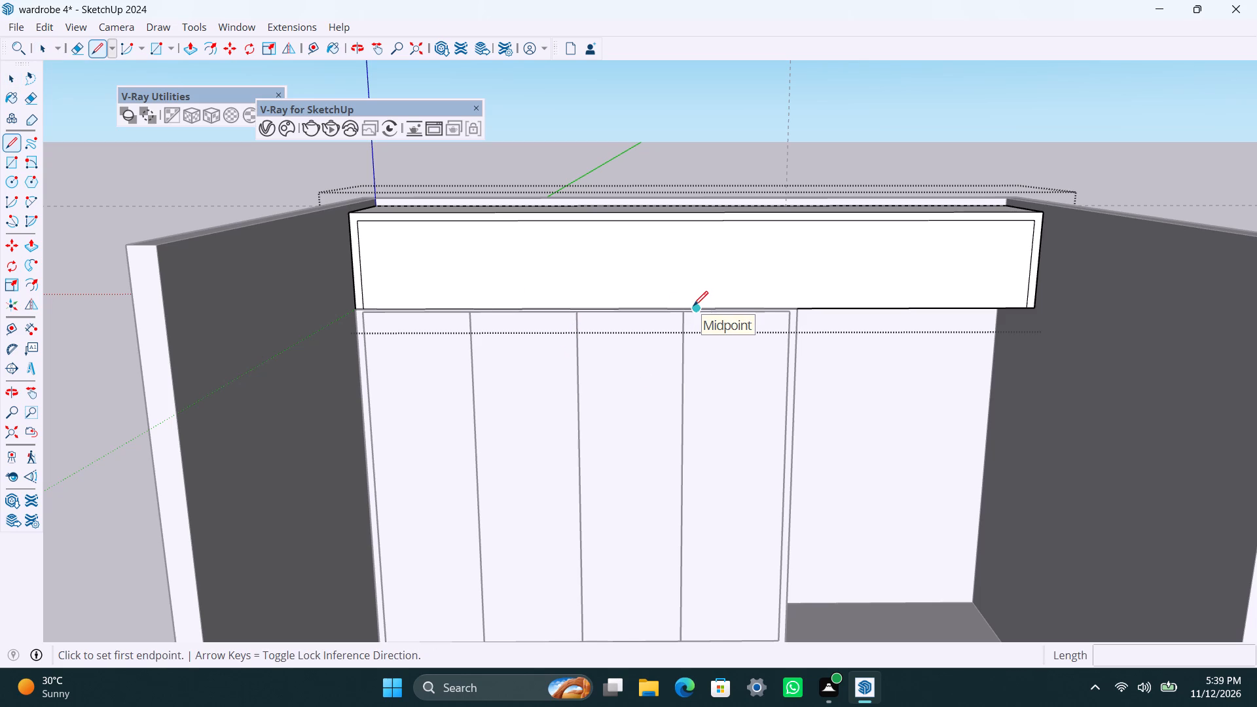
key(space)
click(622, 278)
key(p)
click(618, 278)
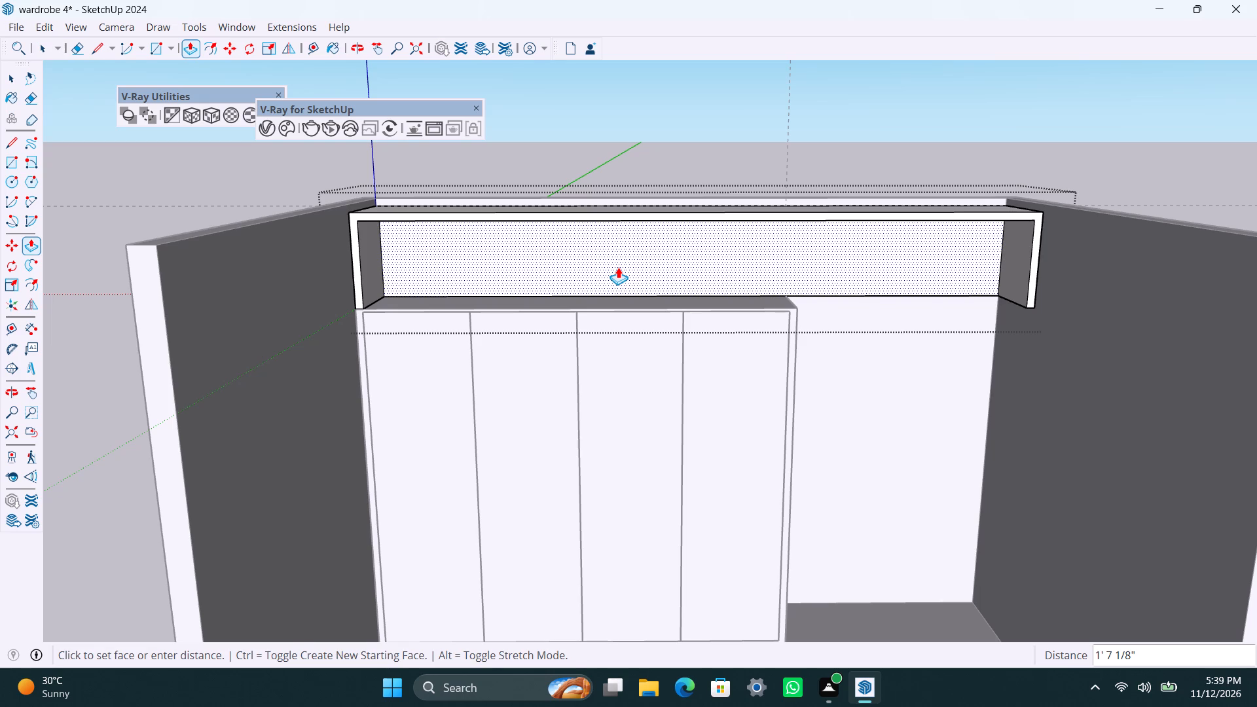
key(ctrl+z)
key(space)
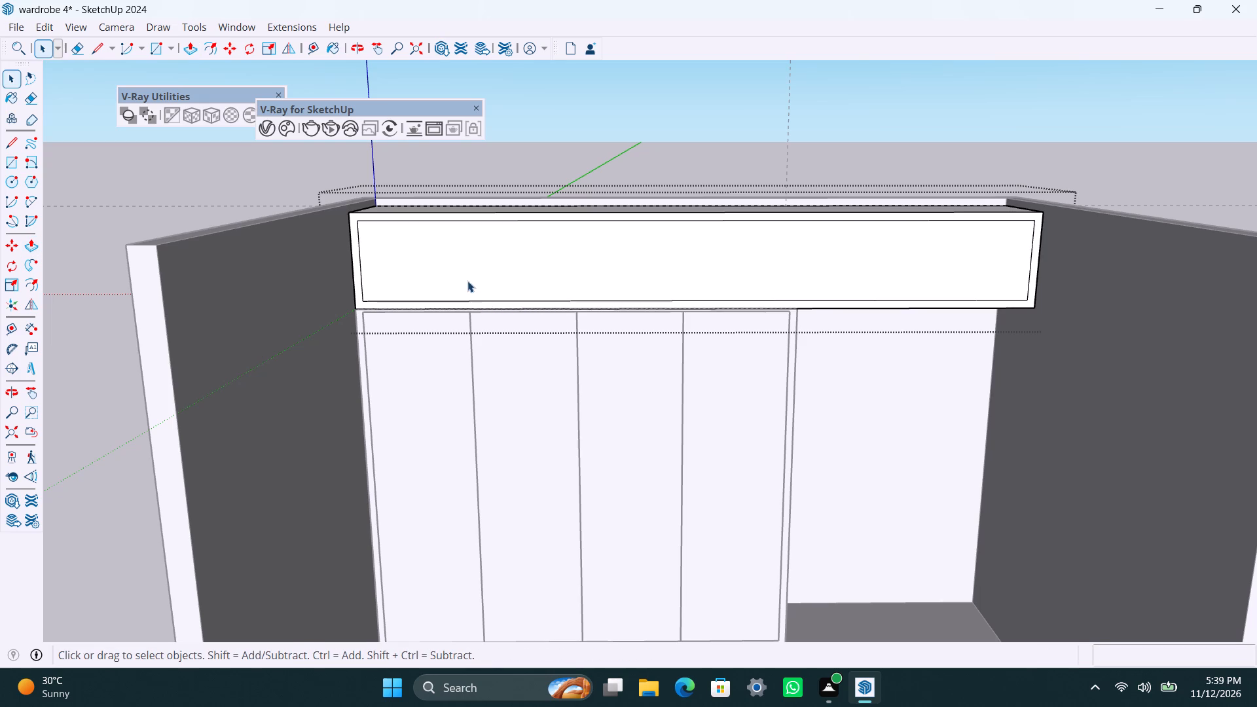
Push/Pull the inner front face of the upper box inward 1'10" to hollow it out.
click(467, 281)
key(p)
click(467, 280)
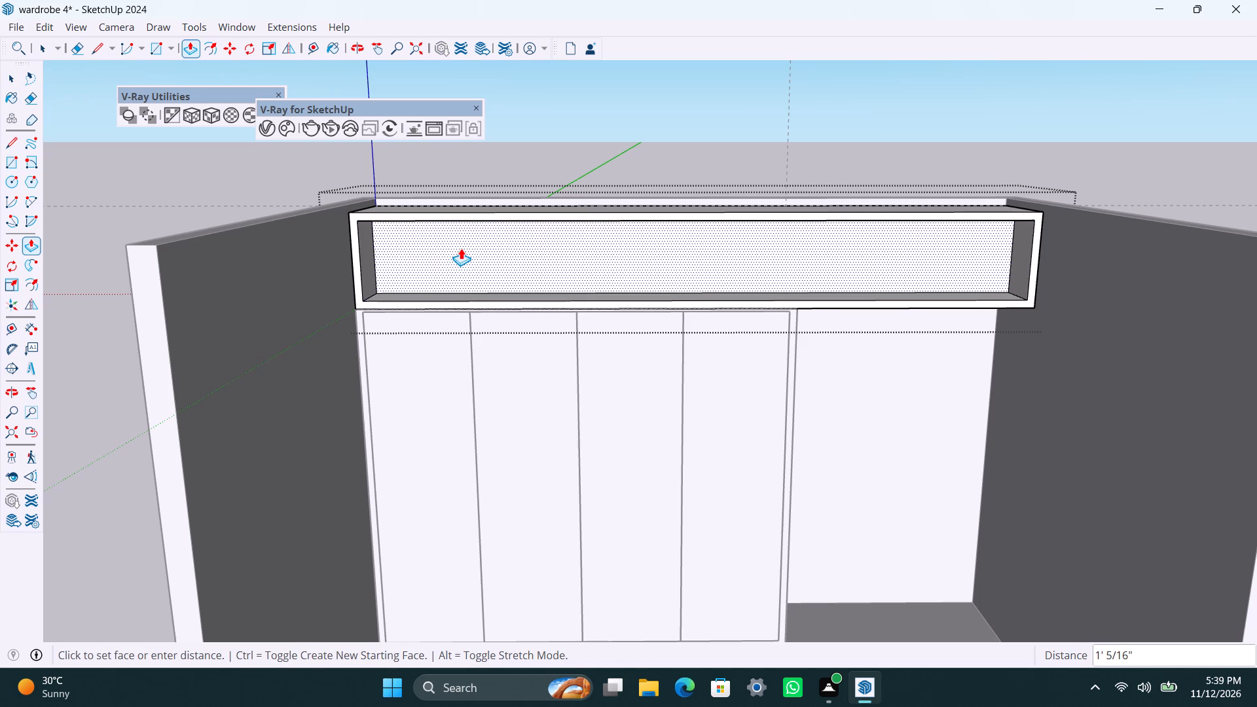
text(1'10")
key(Return)
key(space)
Push/Pull the inside floor of the upper box down to just above its underside, leaving a thin bottom panel.
scroll(464, 251, up, 2)
middle_drag(463, 327, 473, 389)
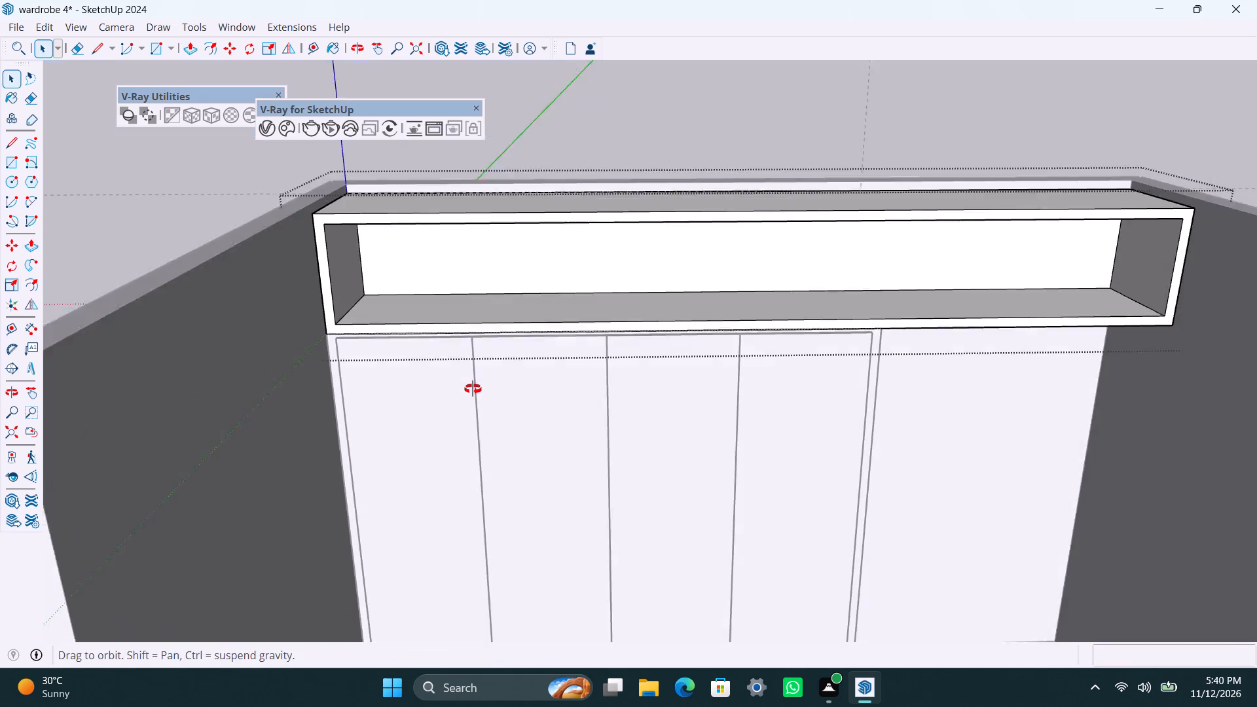
middle_drag(473, 389, 470, 401)
scroll(424, 348, up, 3)
click(403, 299)
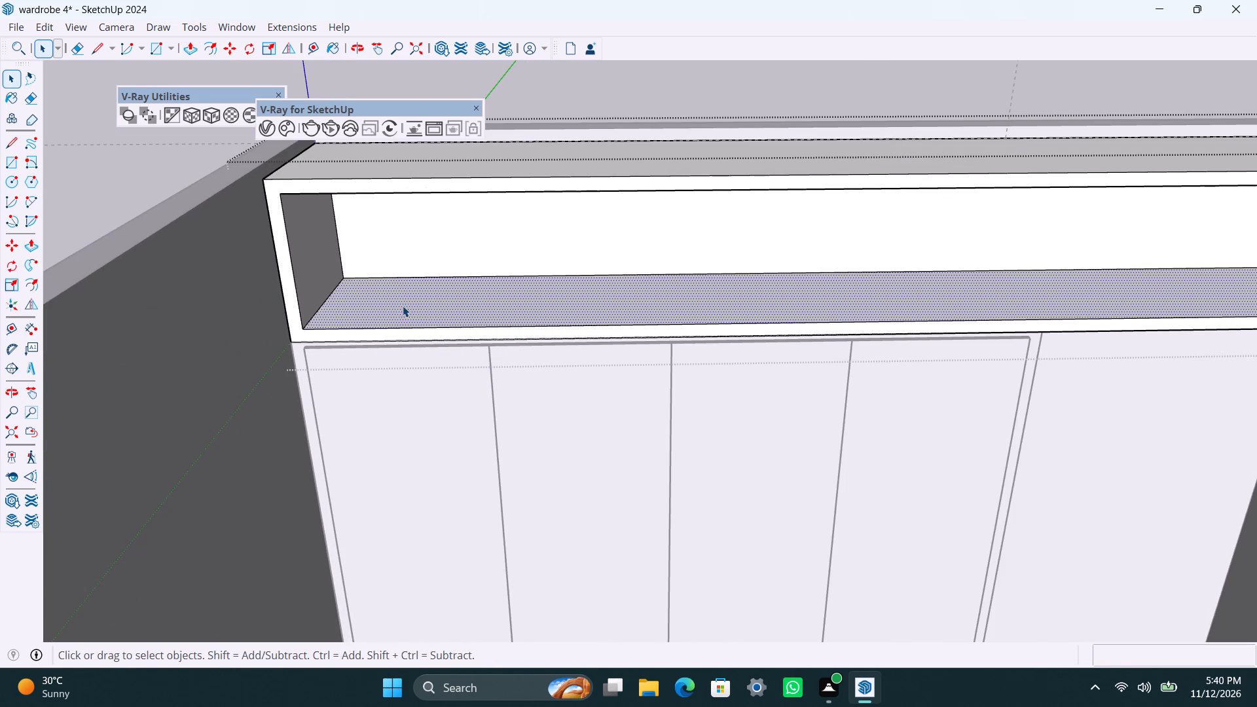
key(p)
click(403, 306)
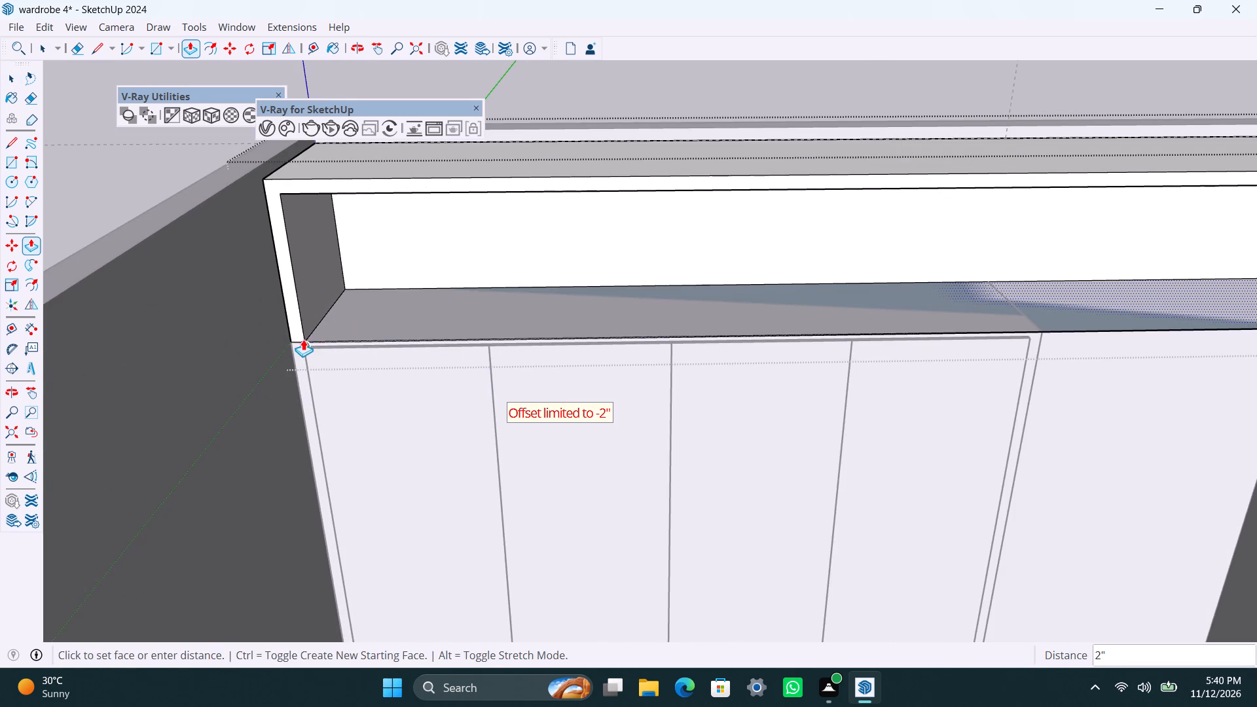
click(300, 331)
key(space)
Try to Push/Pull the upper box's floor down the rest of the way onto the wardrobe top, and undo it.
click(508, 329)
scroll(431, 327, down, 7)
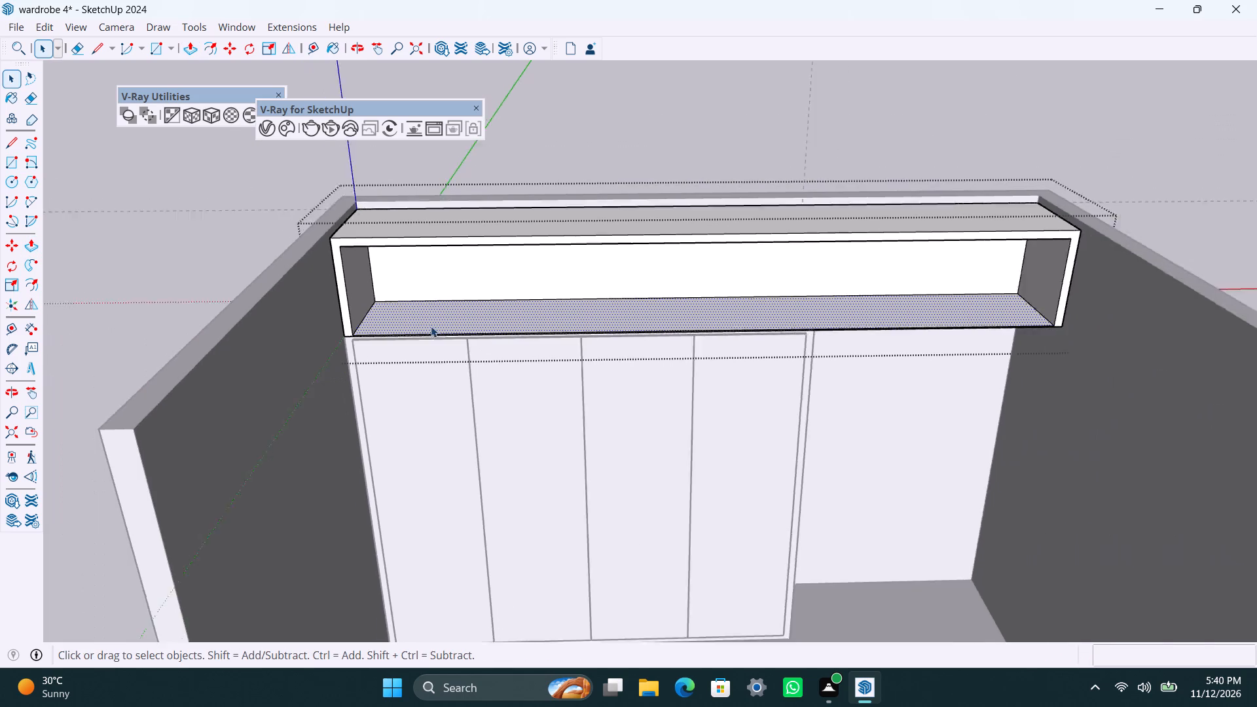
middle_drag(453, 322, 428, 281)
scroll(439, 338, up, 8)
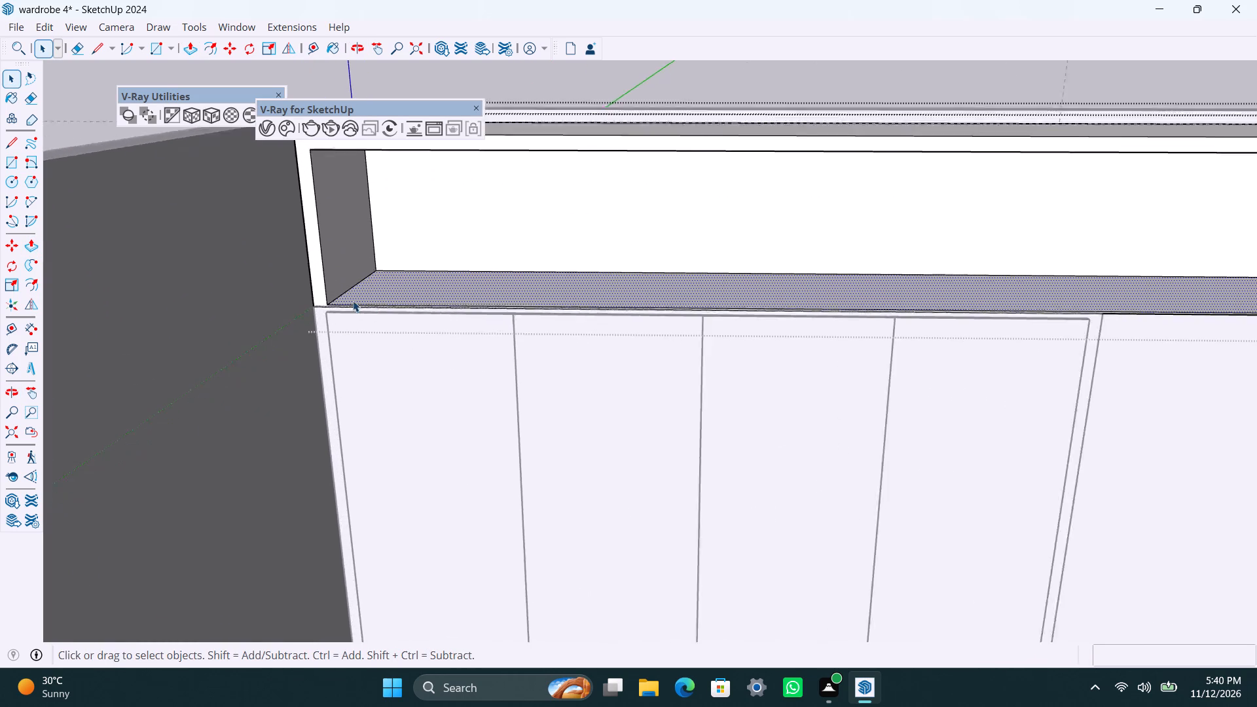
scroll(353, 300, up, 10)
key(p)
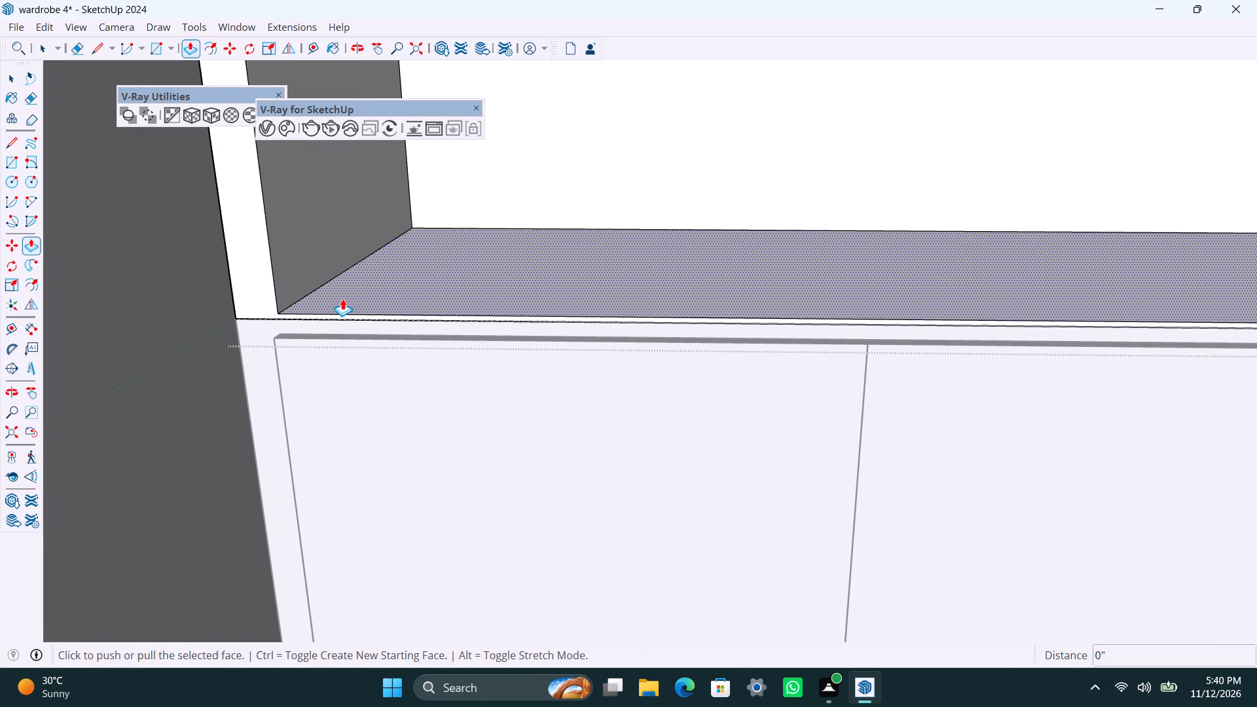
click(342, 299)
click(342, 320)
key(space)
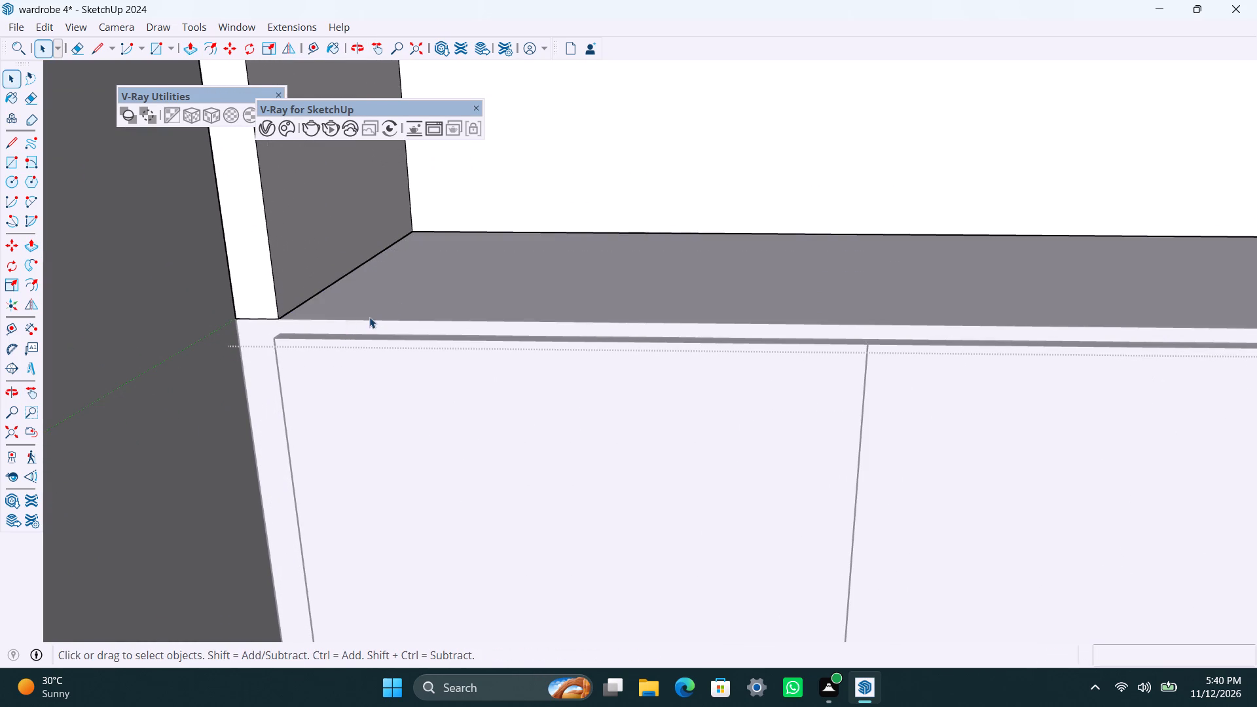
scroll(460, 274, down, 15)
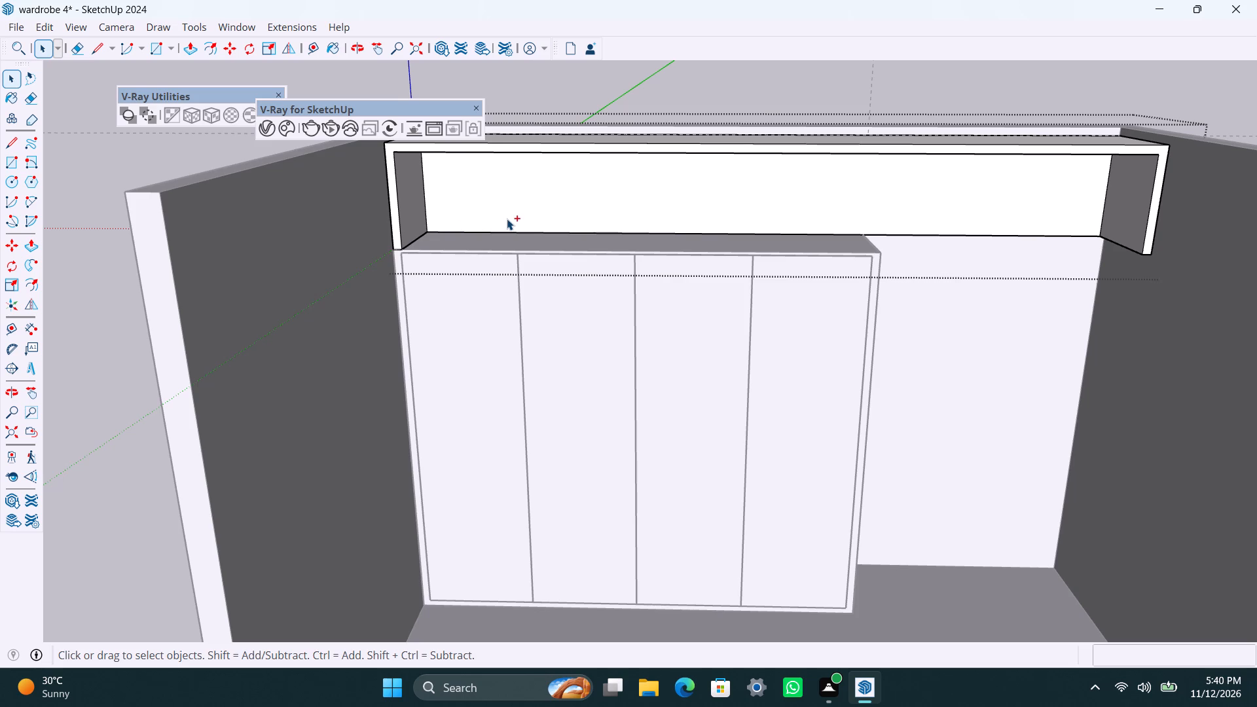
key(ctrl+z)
Draw a rectangle about 1' 9 3/4" high across the upper box's front opening between its opposite inner corners.
scroll(683, 226, up, 1)
scroll(647, 279, up, 2)
scroll(422, 250, down, 2)
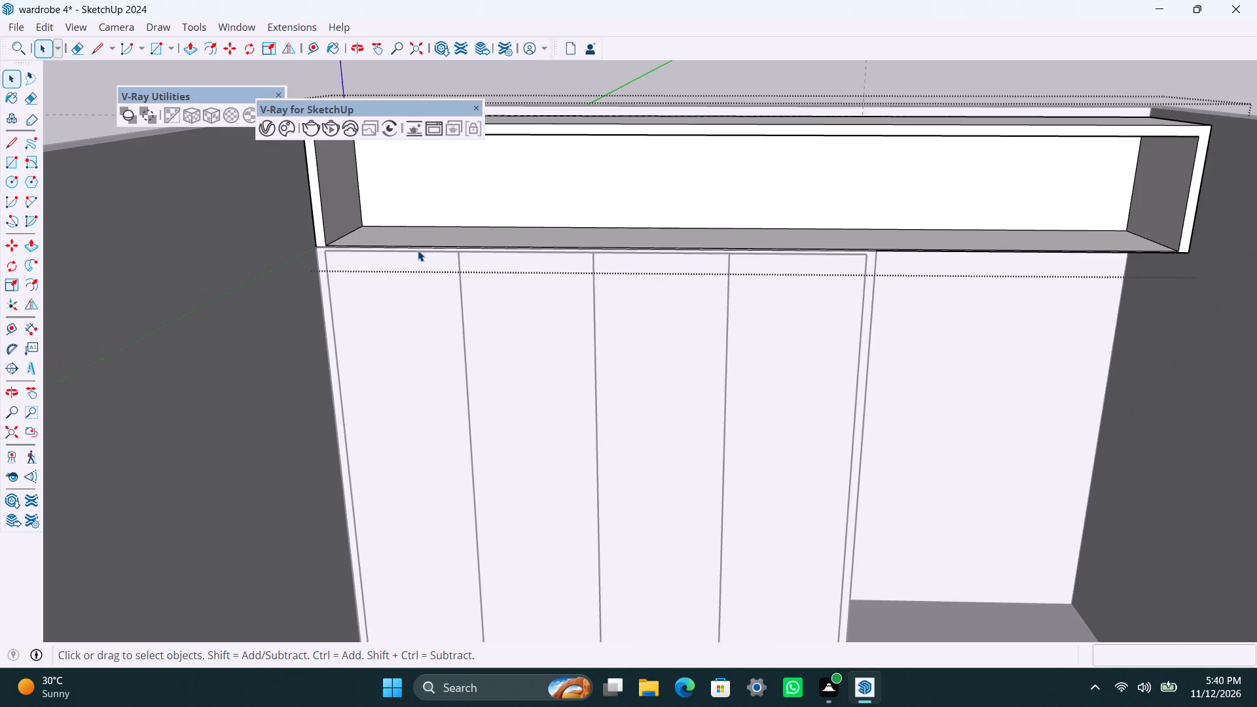
middle_drag(416, 248, 271, 316)
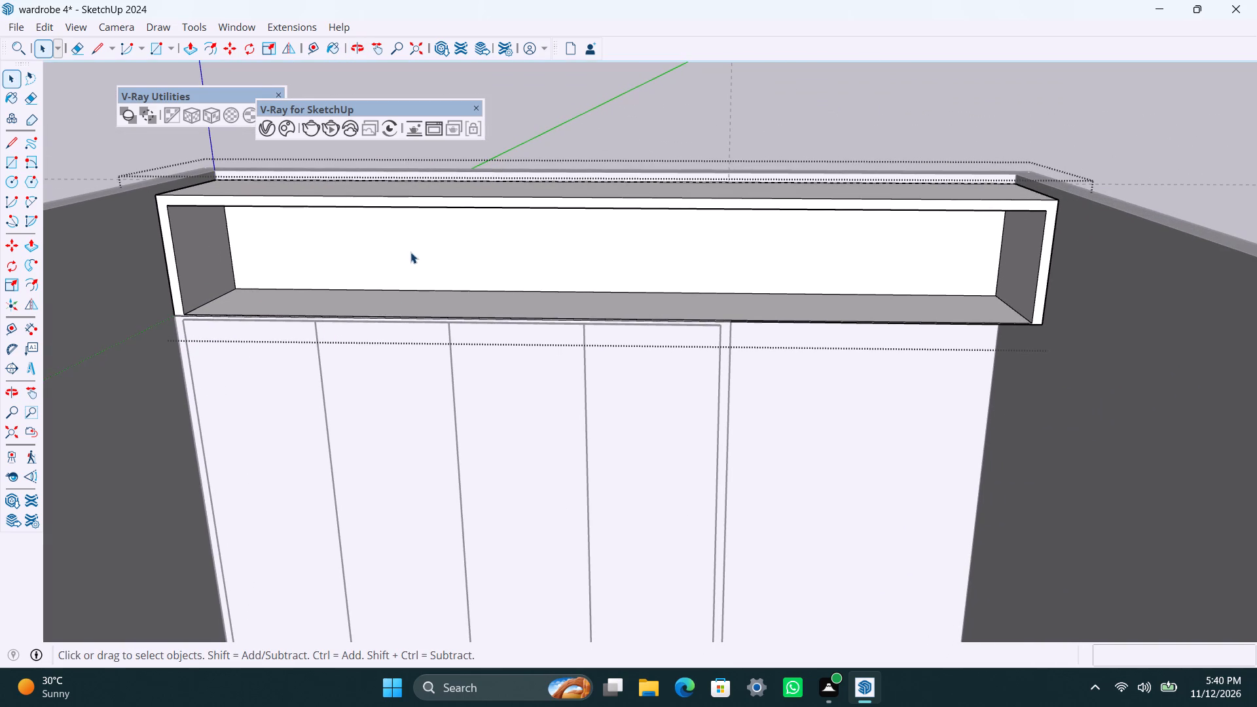
key(r)
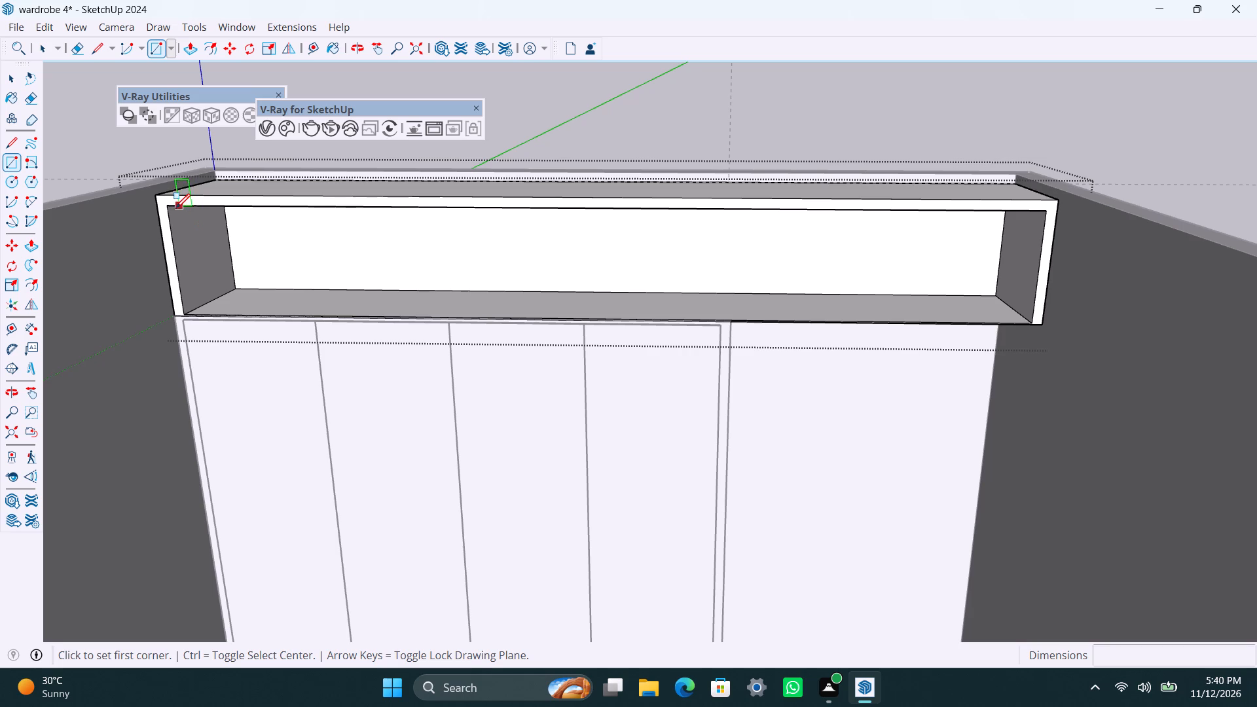
click(176, 217)
key(space)
key(r)
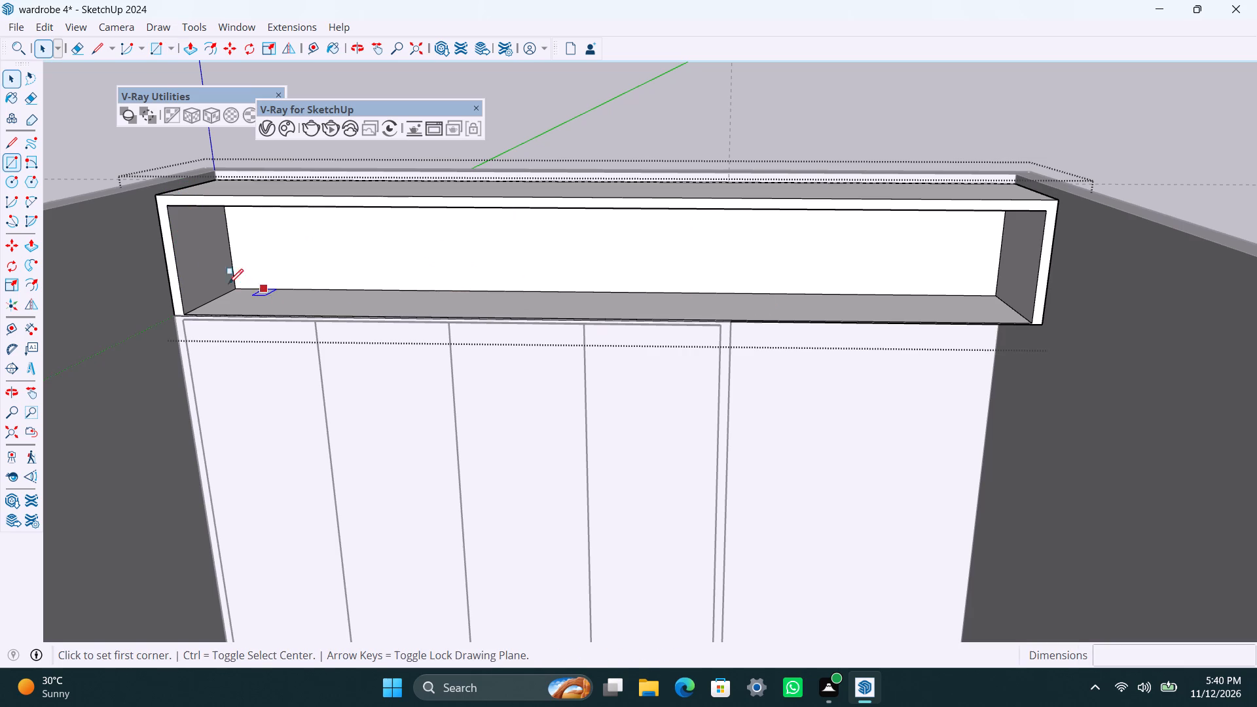
click(164, 208)
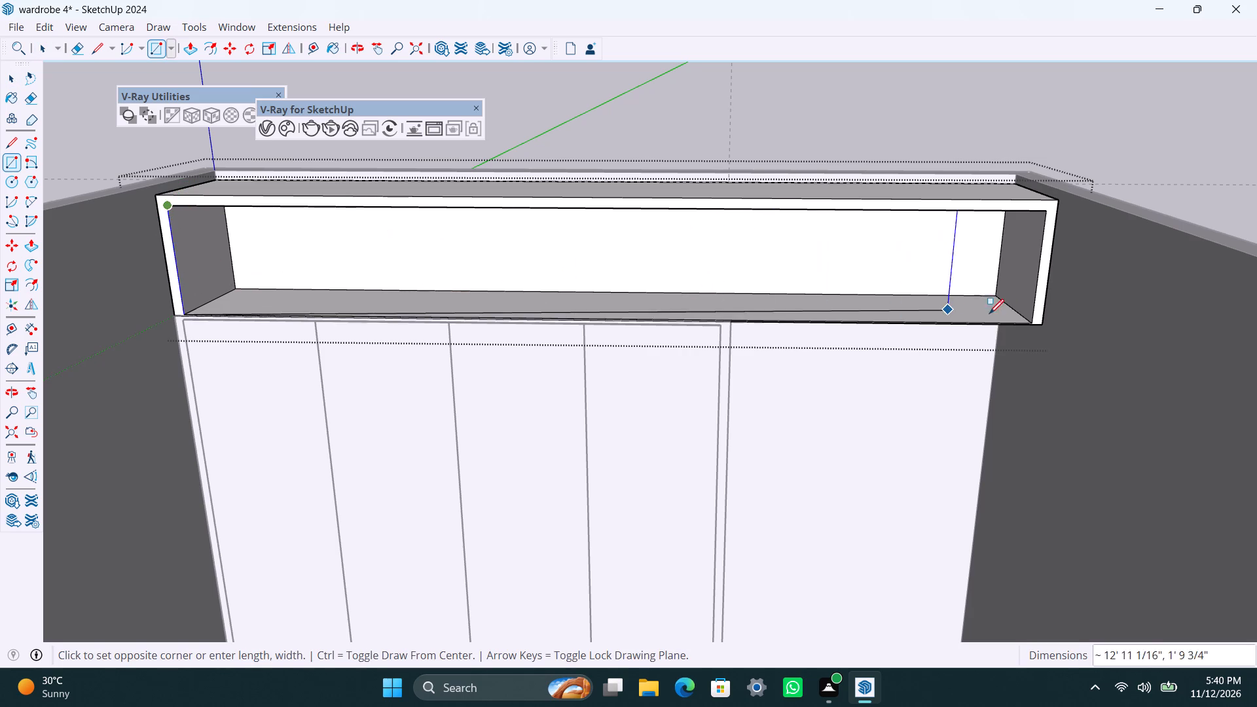
click(1029, 322)
key(space)
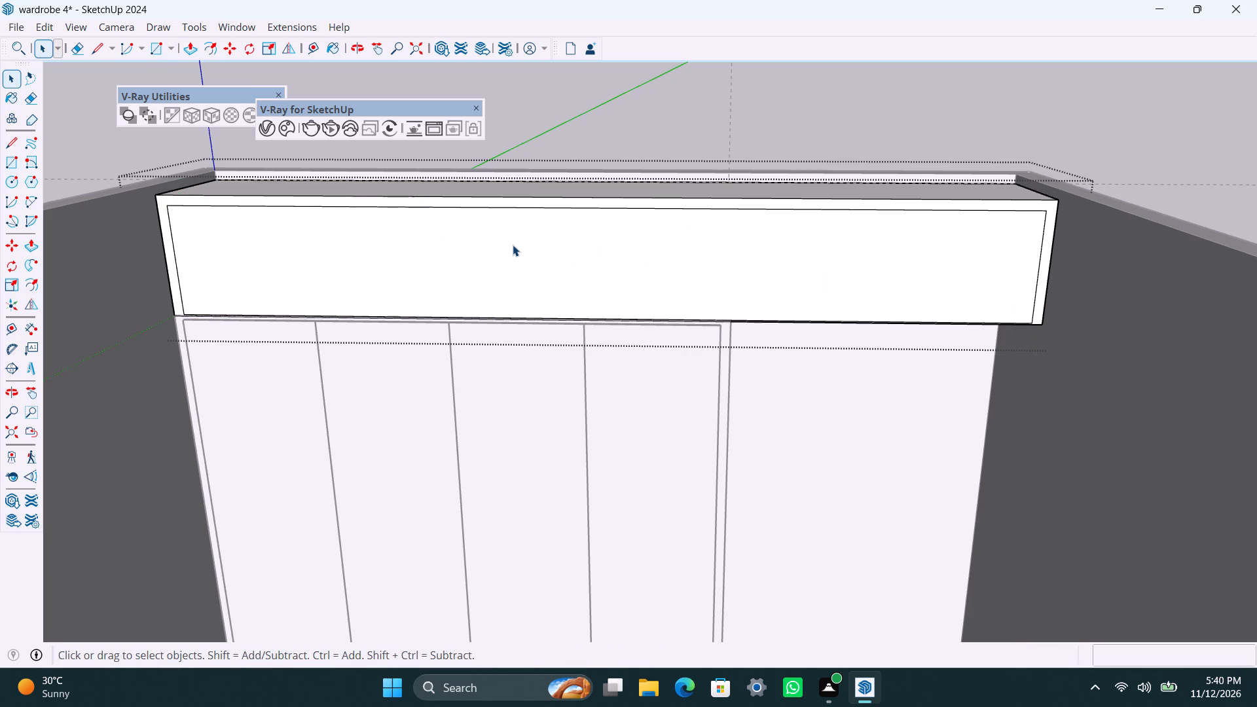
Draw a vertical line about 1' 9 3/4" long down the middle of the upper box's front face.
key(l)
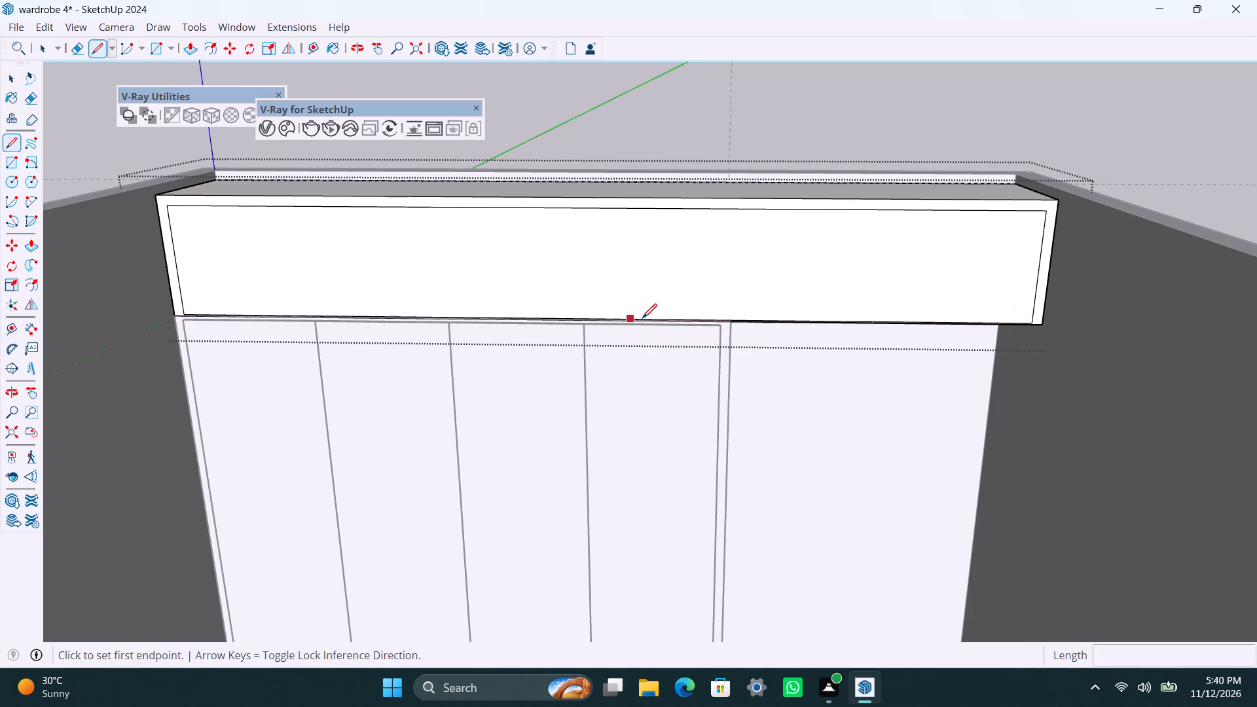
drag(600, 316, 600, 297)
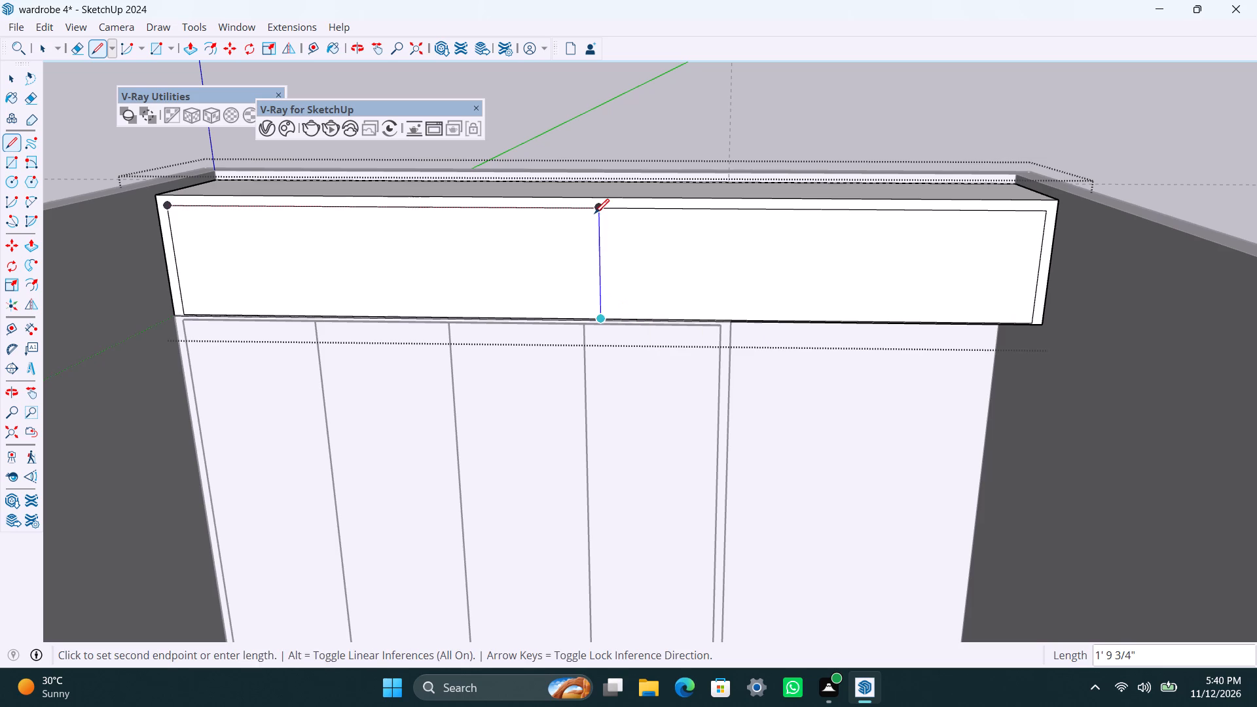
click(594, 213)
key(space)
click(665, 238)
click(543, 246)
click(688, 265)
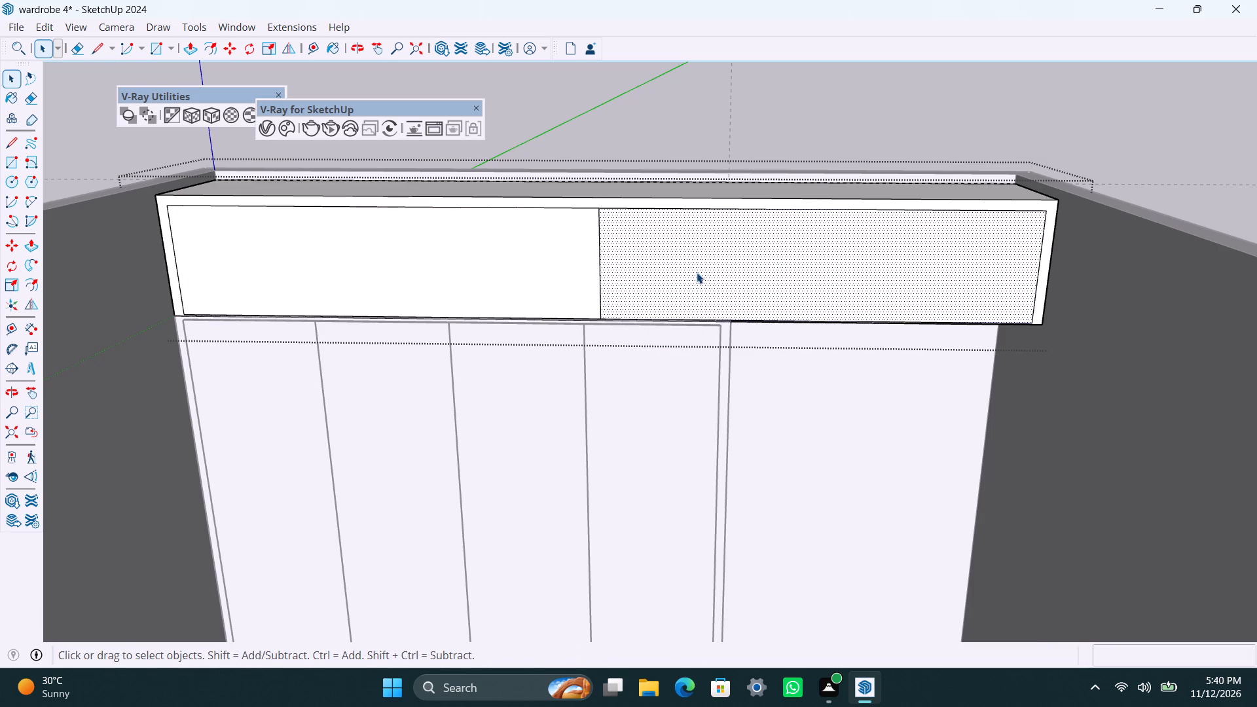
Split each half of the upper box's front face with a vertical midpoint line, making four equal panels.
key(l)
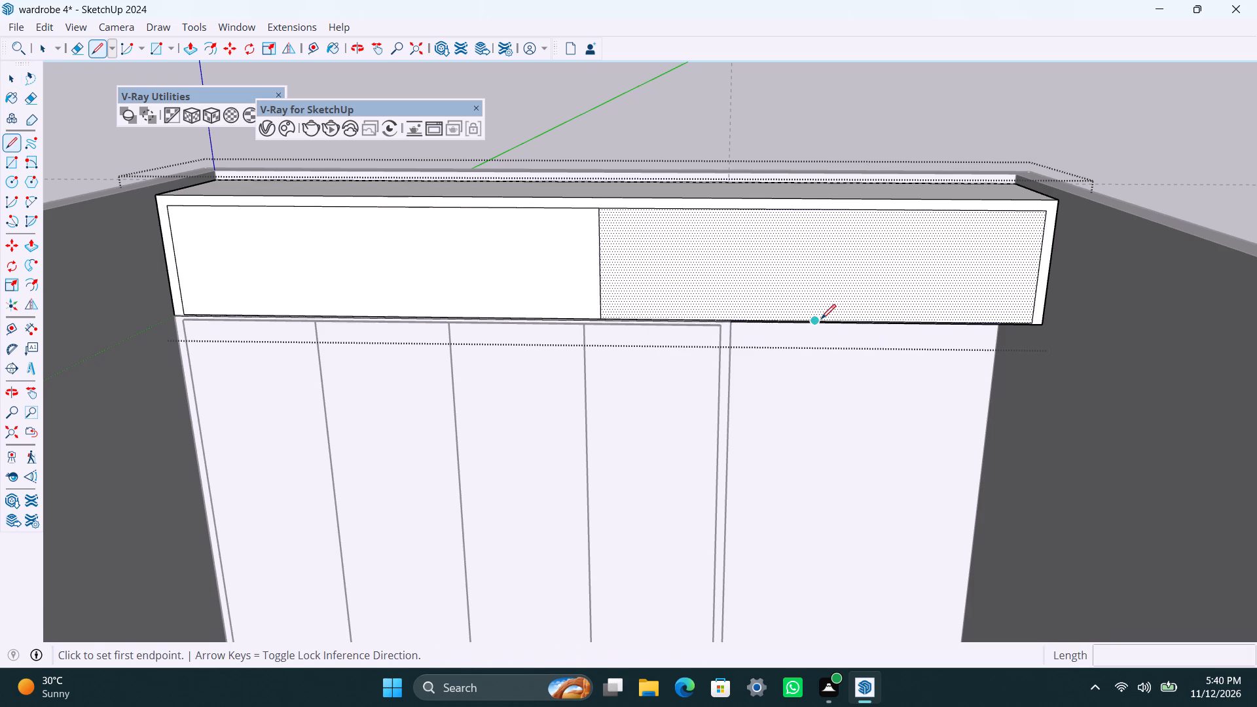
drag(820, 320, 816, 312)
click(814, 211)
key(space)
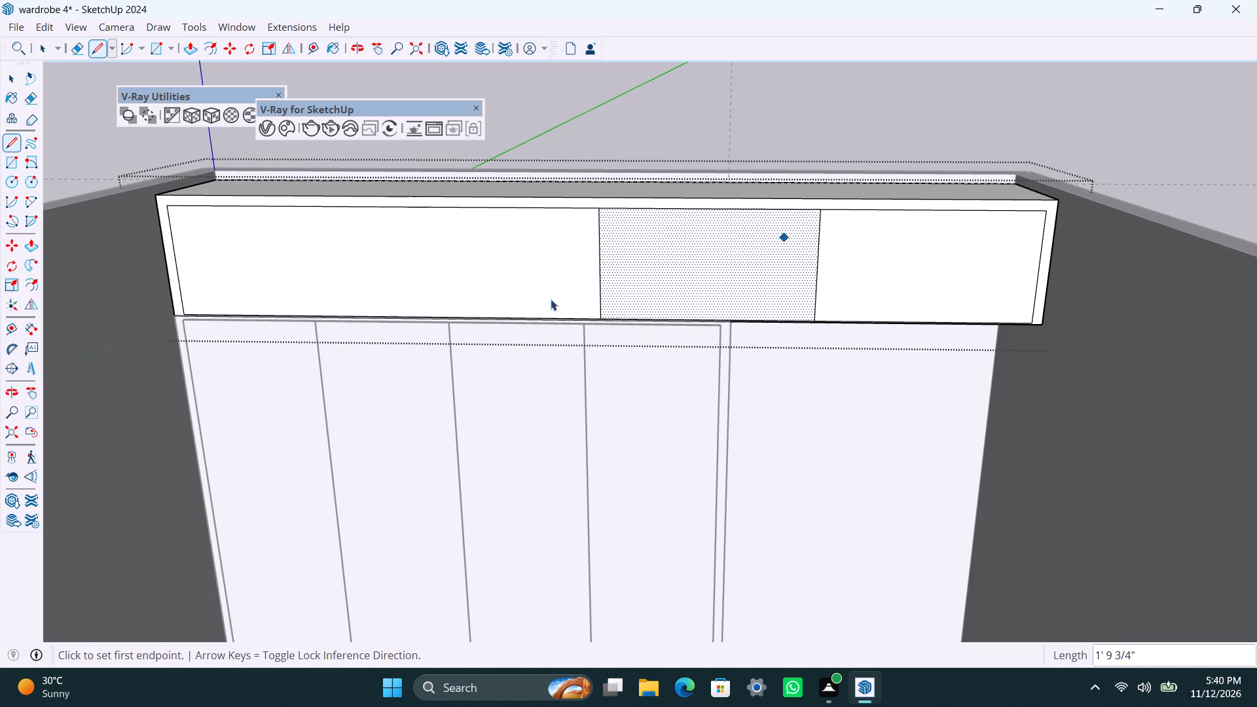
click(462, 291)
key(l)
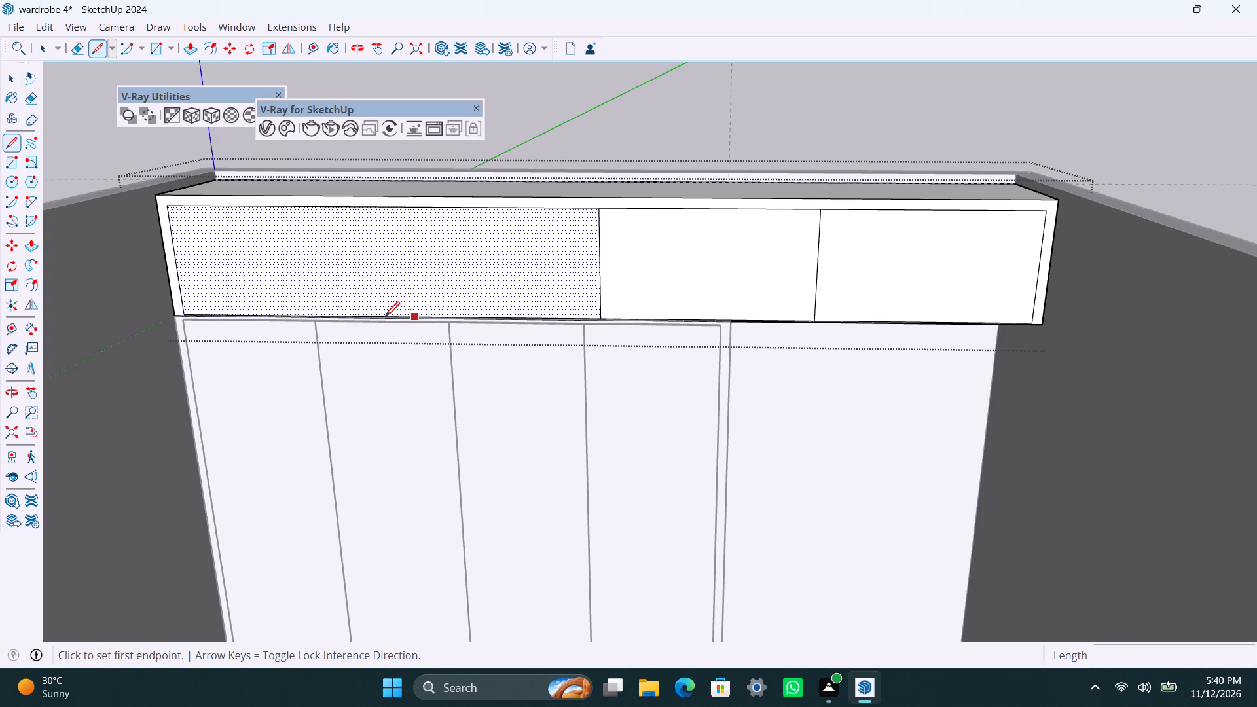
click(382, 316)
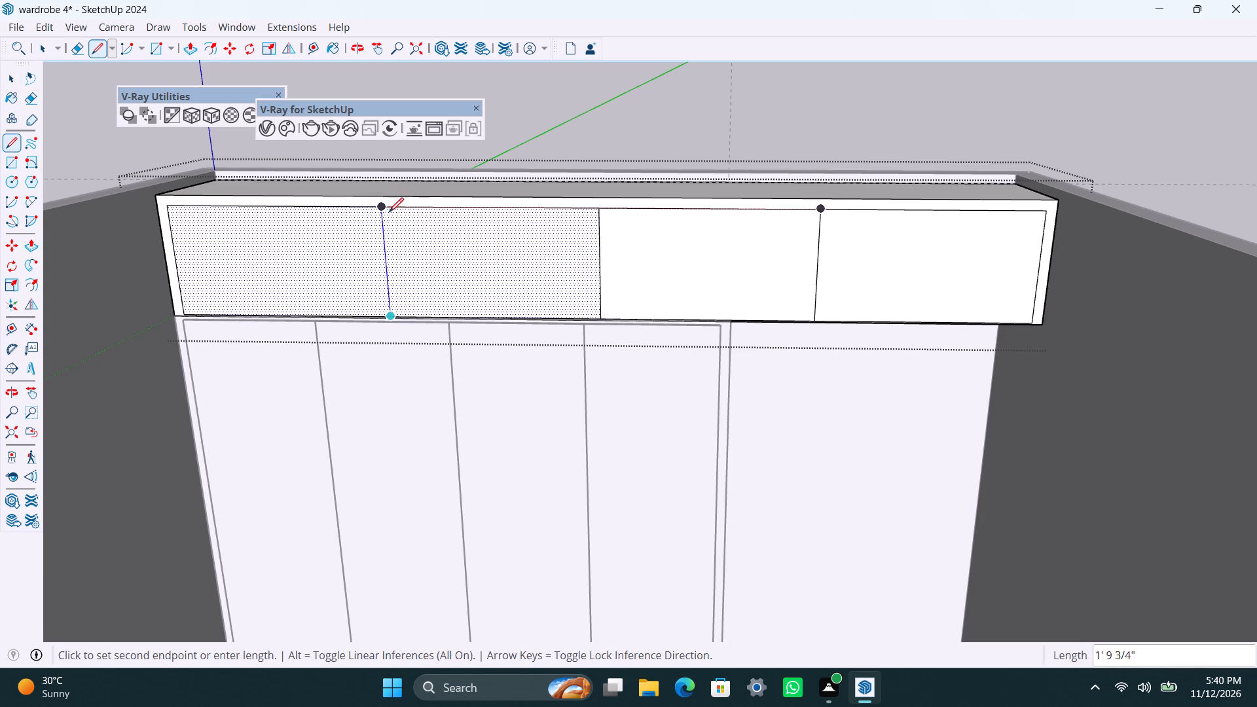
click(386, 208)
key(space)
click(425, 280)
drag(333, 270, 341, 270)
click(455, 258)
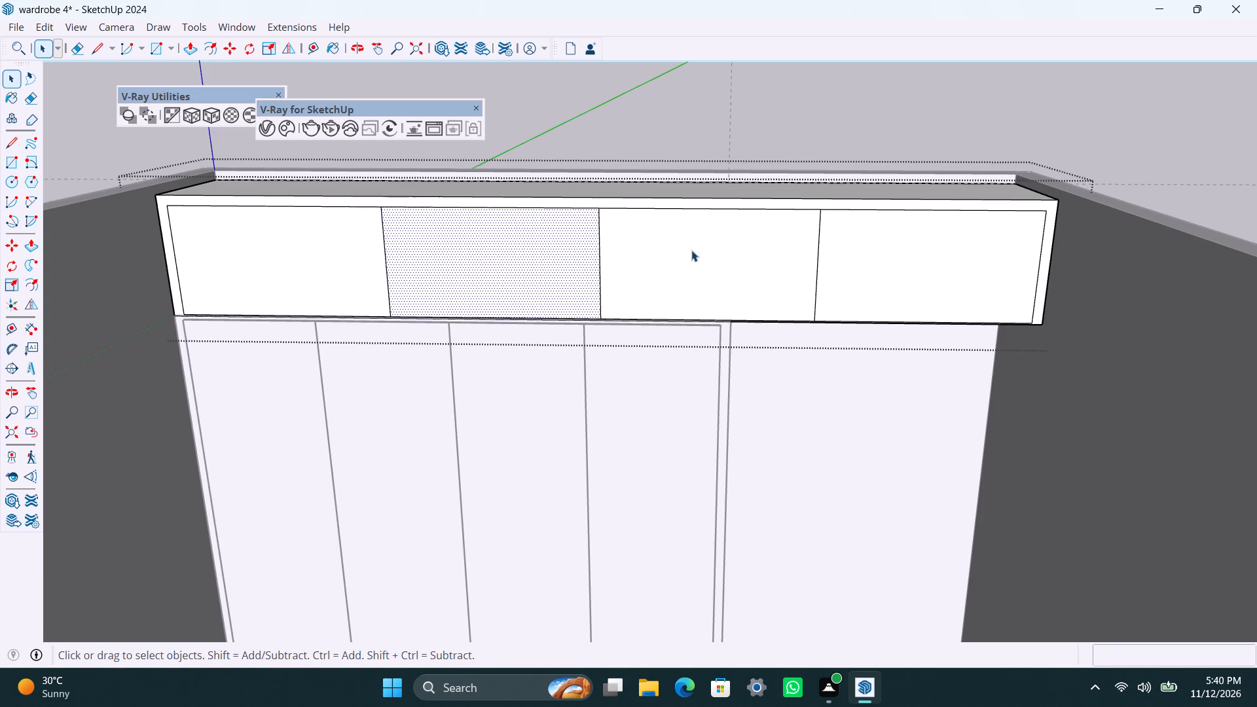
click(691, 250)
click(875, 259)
Save the model.
key(ctrl+s)
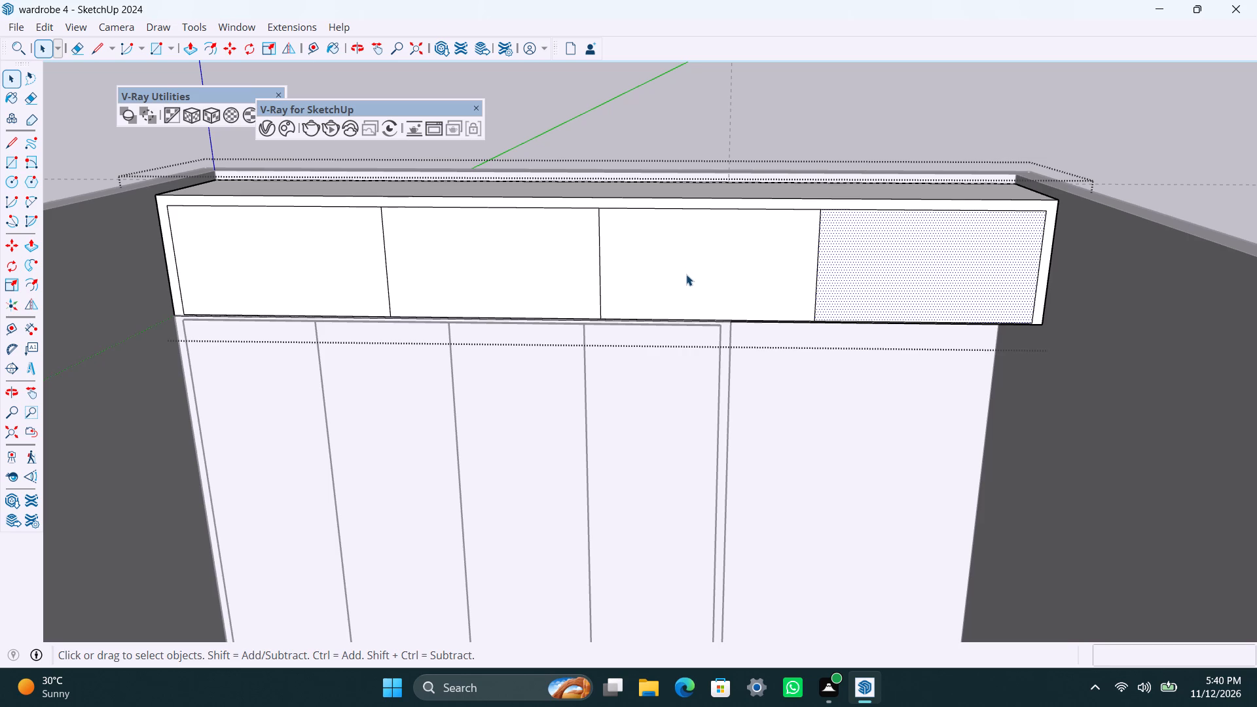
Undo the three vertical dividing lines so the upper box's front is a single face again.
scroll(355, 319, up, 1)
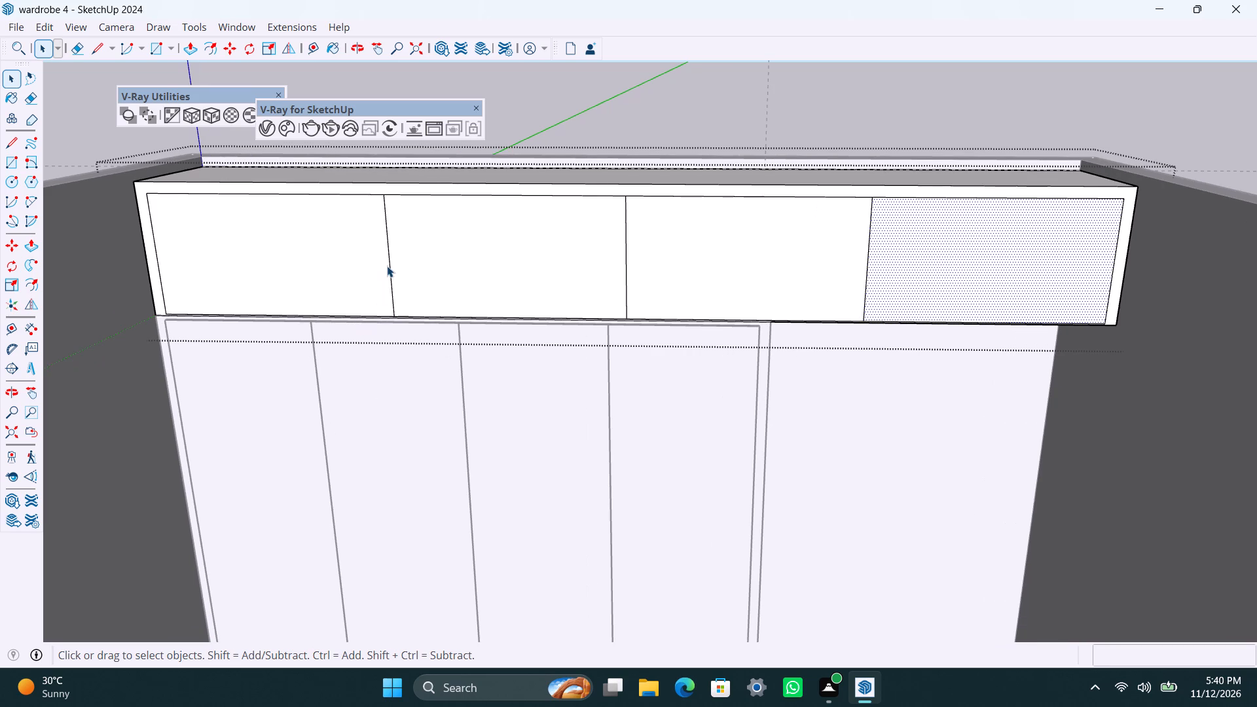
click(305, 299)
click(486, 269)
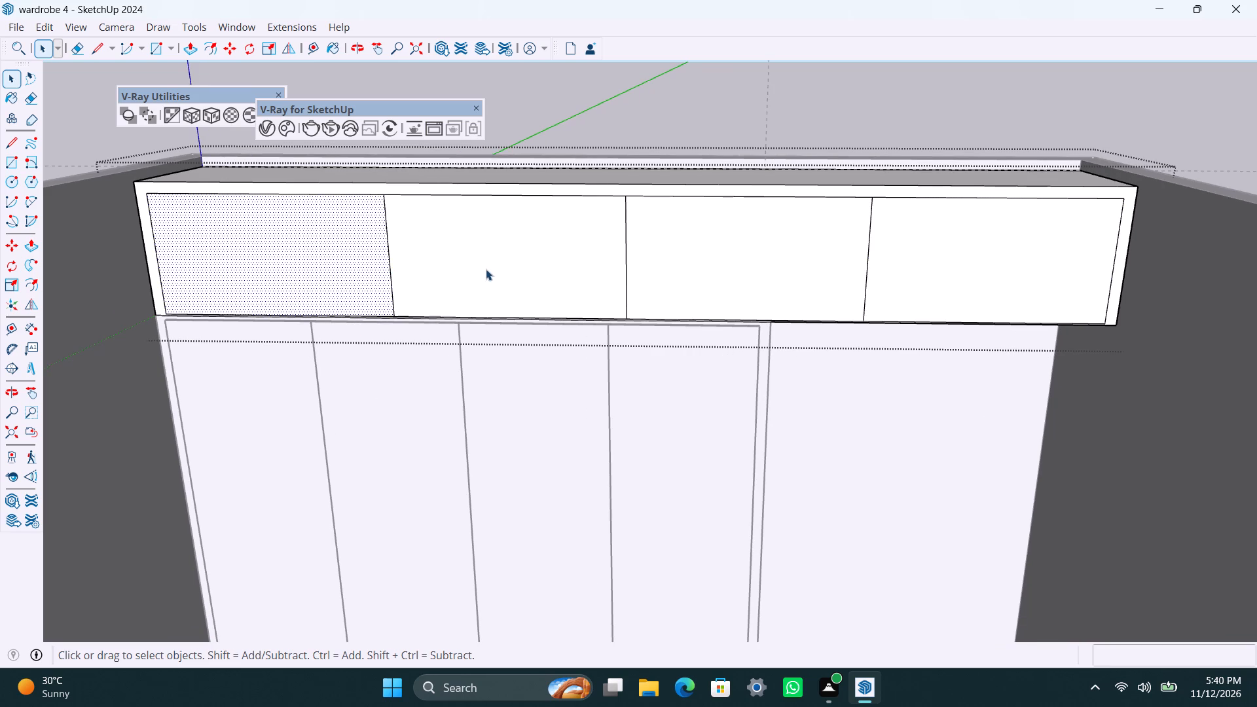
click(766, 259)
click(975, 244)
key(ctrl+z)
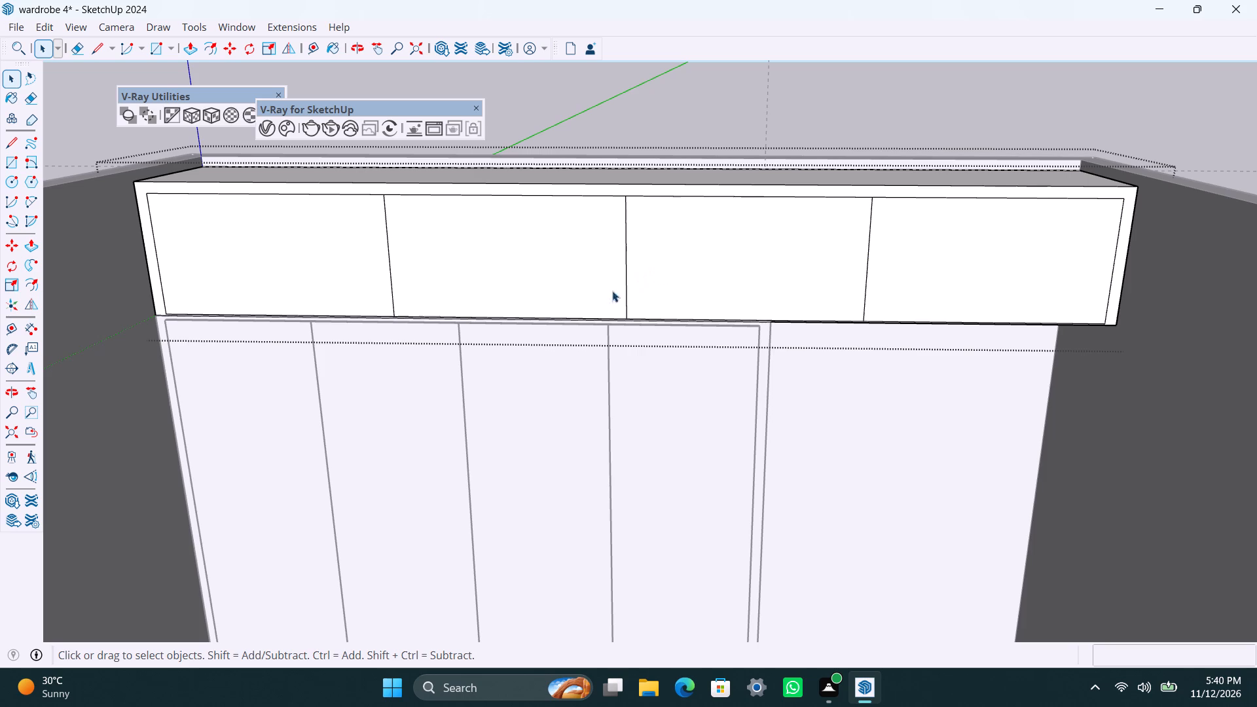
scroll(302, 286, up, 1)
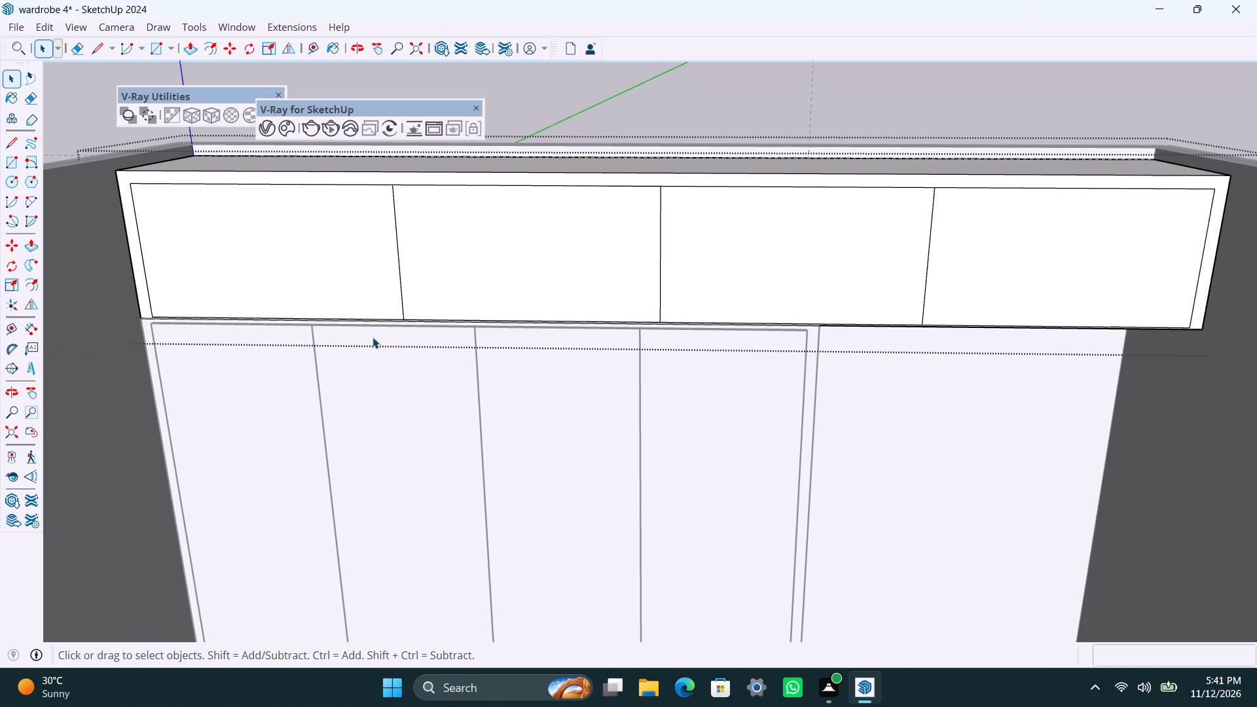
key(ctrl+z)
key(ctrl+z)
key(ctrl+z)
Copy the left inner vertical edge of the upper box's front face 18 mm toward the right.
scroll(164, 252, down, 3)
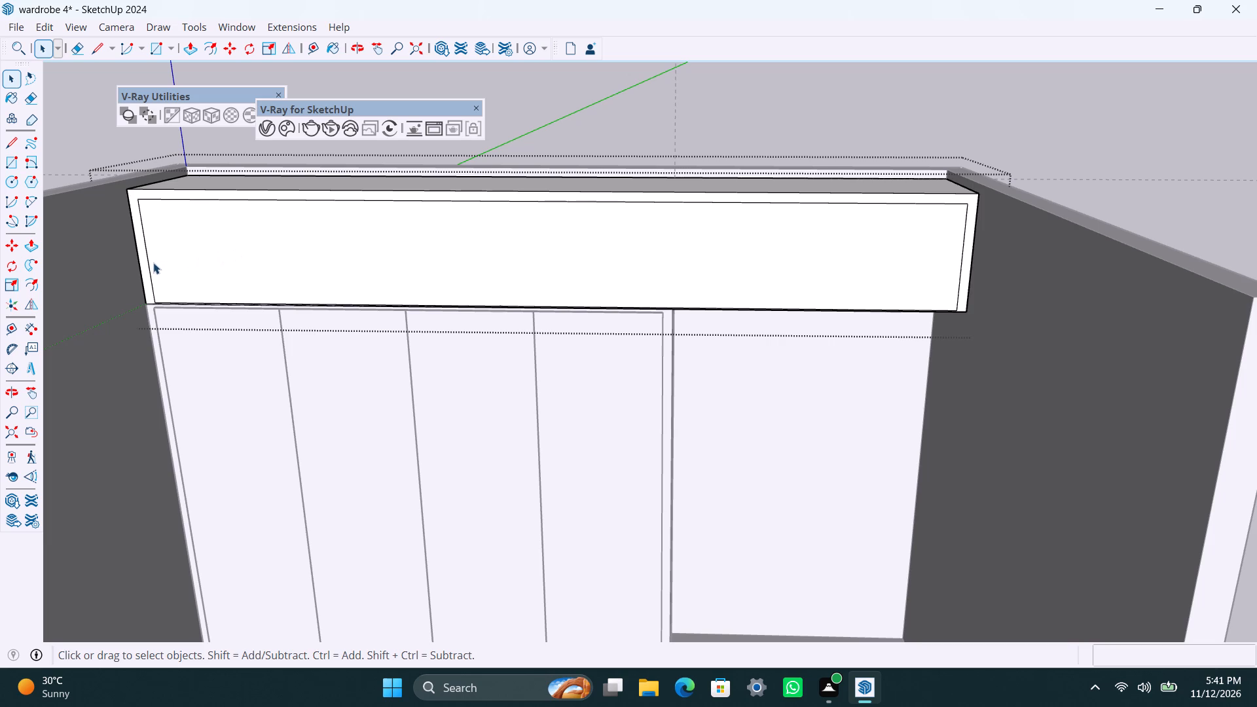
click(149, 268)
click(245, 254)
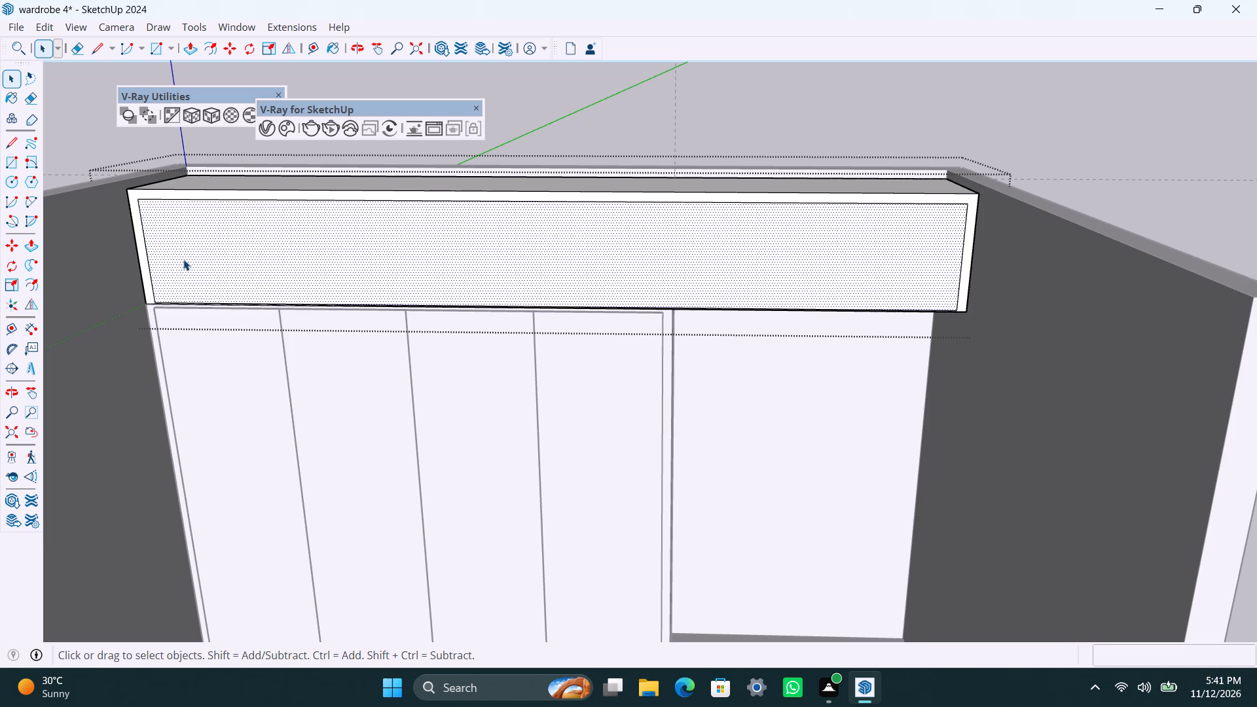
click(150, 289)
click(153, 289)
key(m)
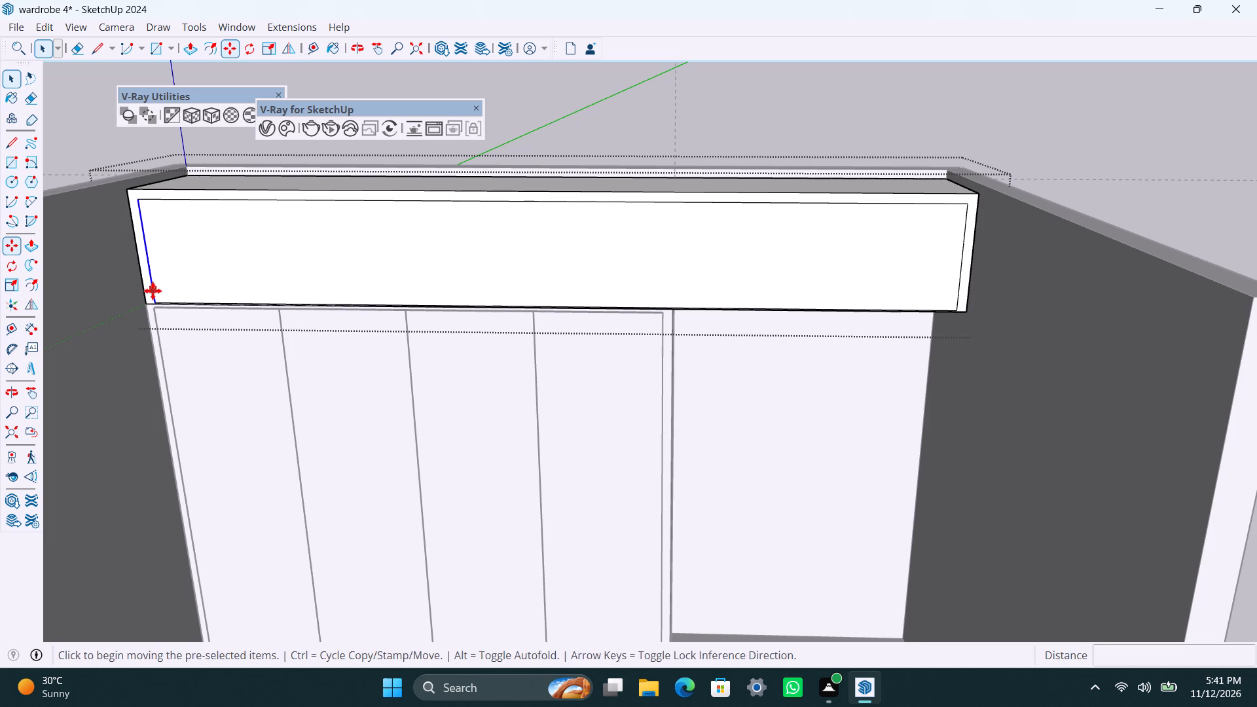
click(156, 301)
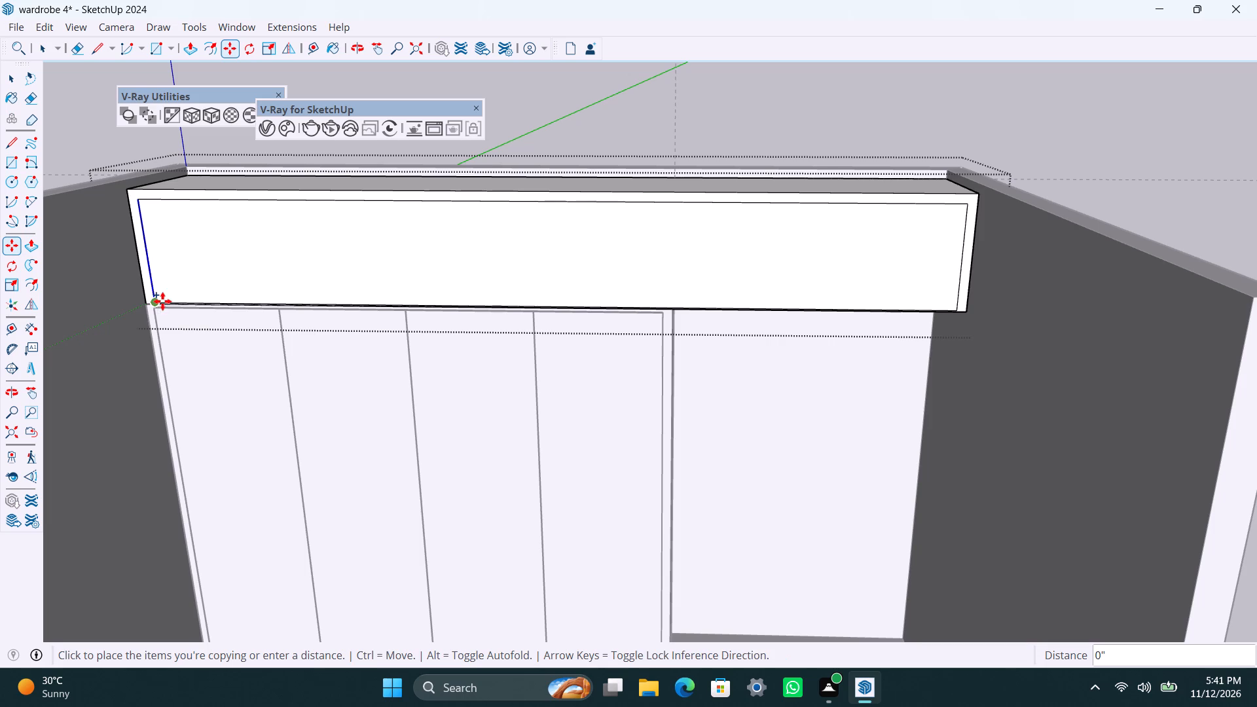
text(18mm)
key(Return)
key(space)
Copy the pair of 18 mm-spaced vertical lines about 13' 11" across to the right end of the upper box's front.
scroll(158, 297, up, 4)
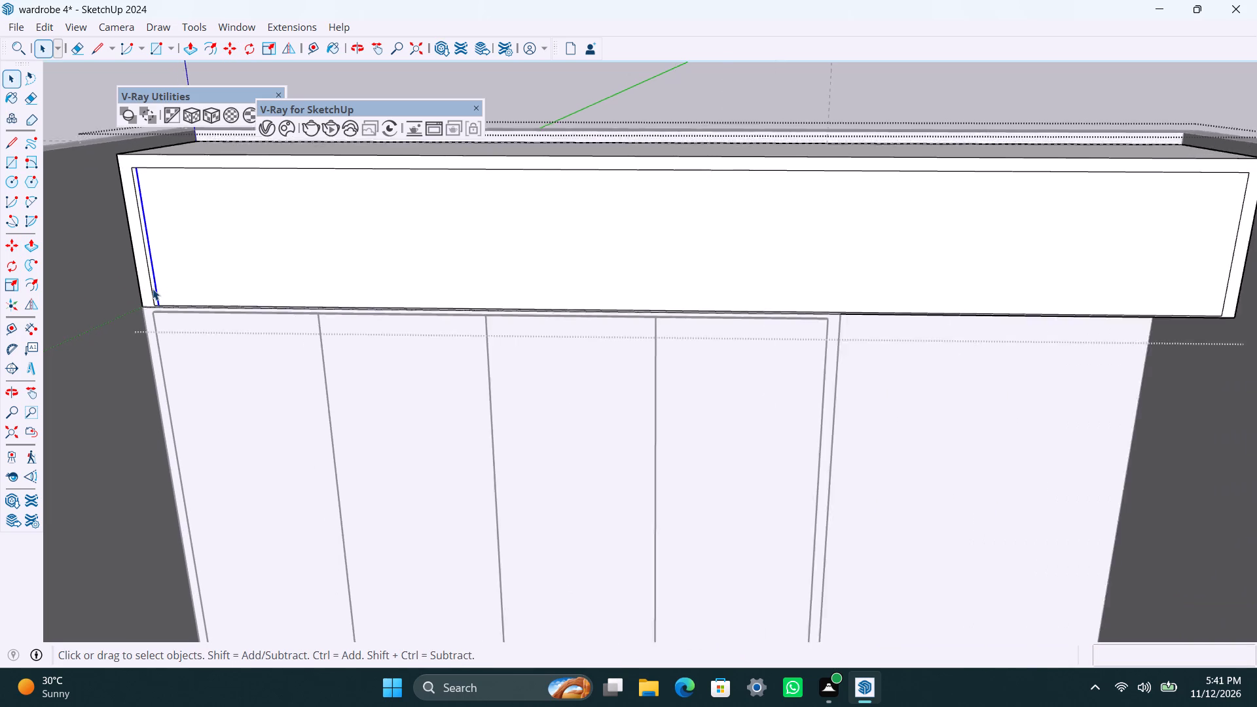
scroll(153, 289, up, 1)
ctrl+click(151, 289)
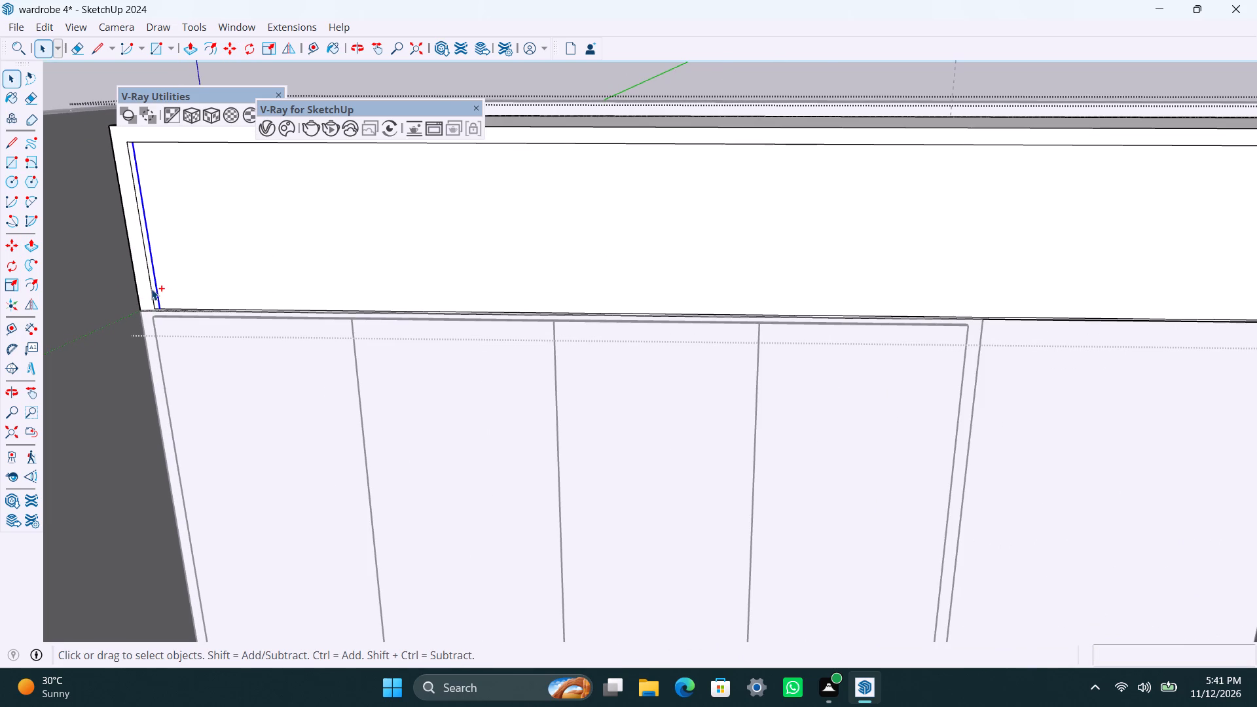
key(m)
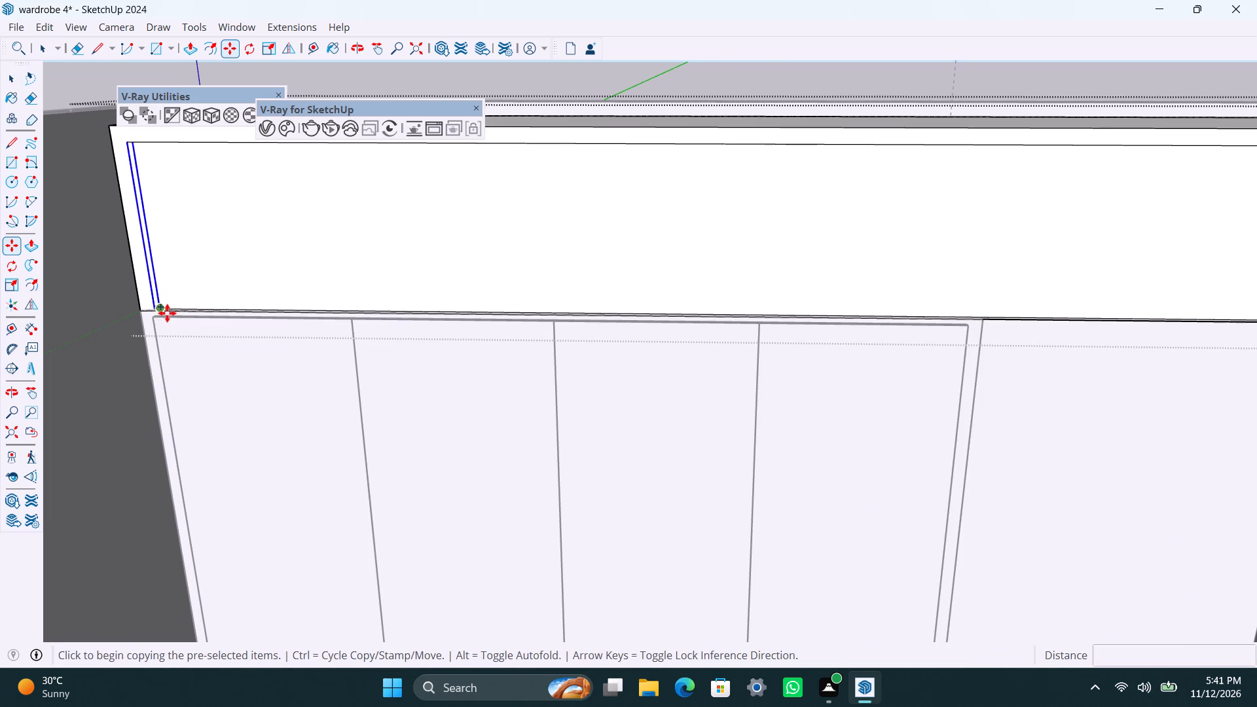
click(164, 312)
scroll(264, 310, down, 6)
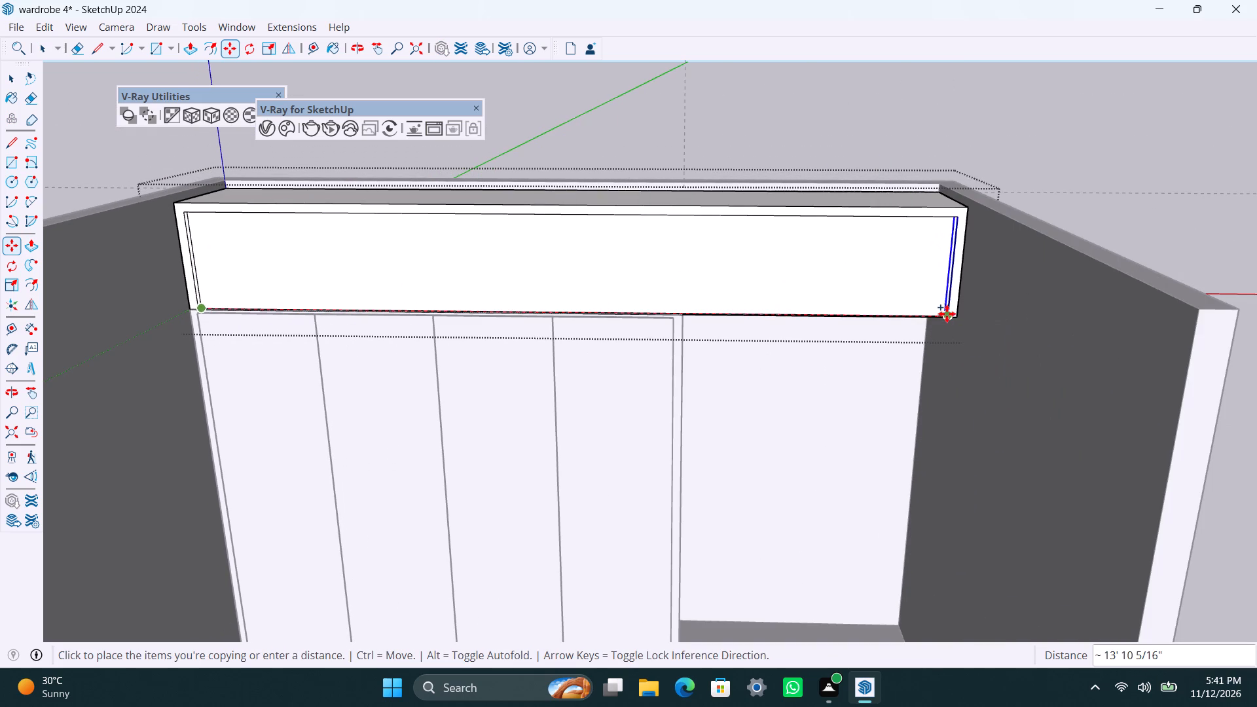
scroll(947, 314, up, 10)
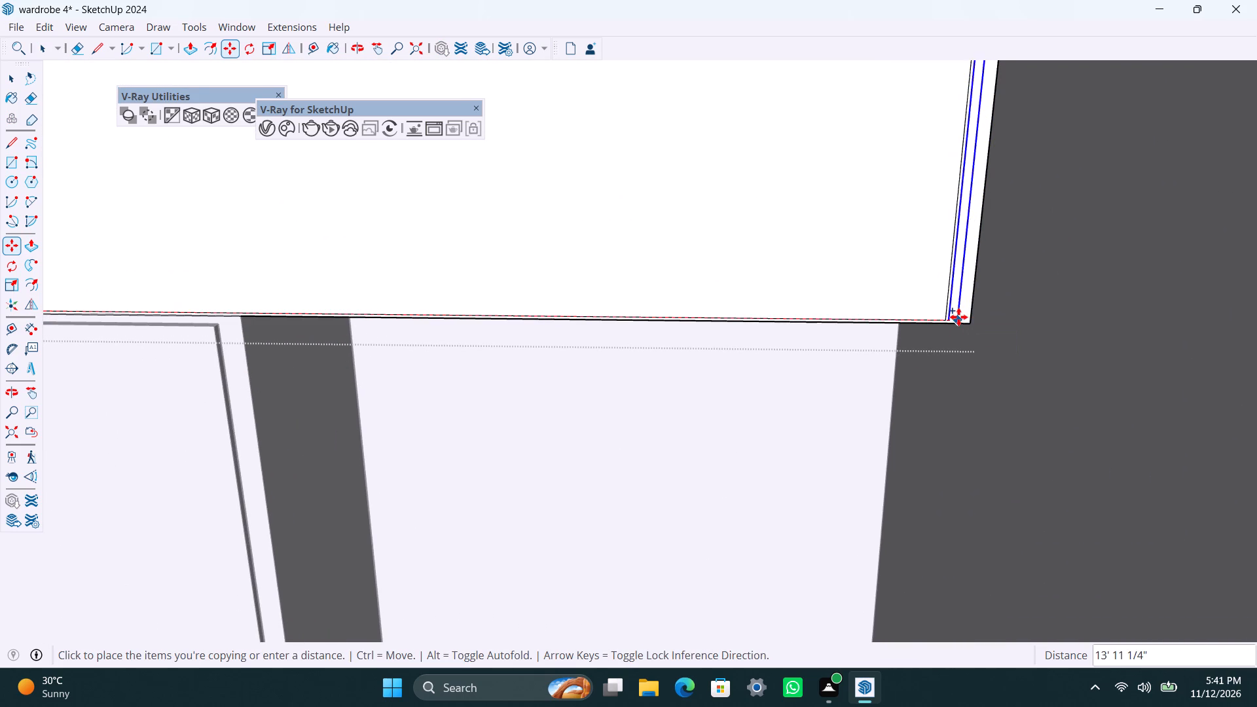
scroll(958, 317, up, 9)
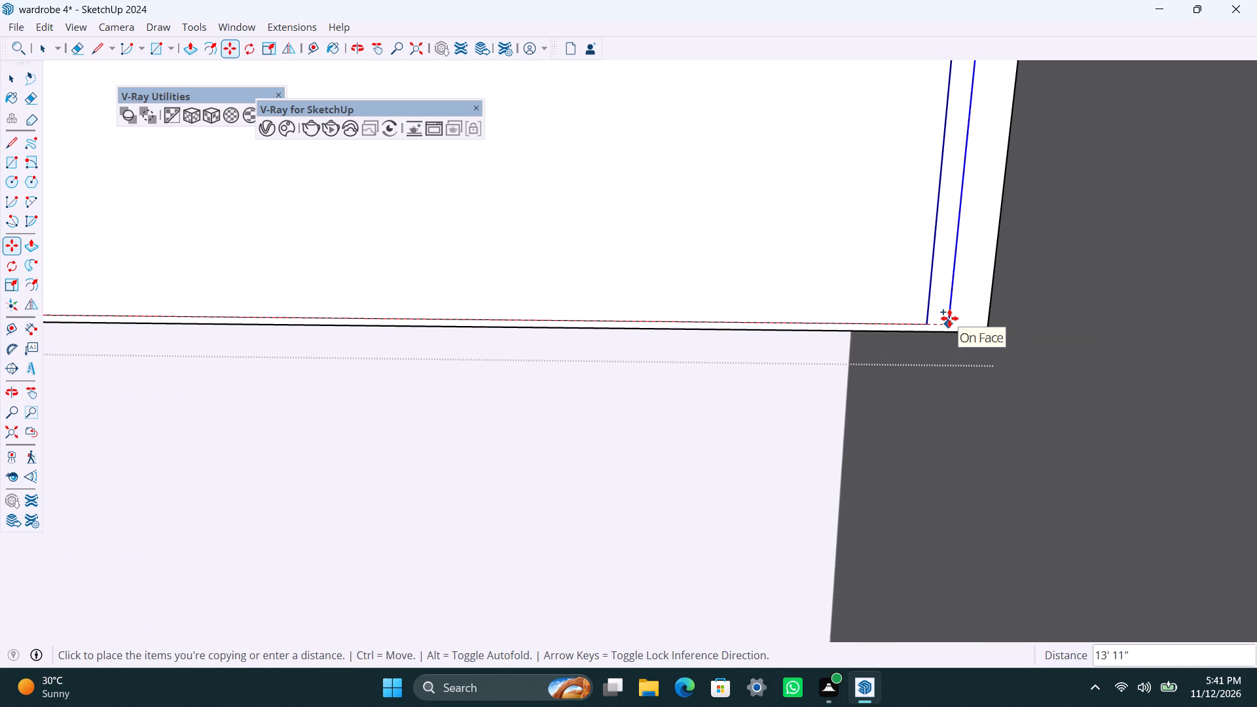
click(949, 318)
Divide the copied line pair's distance by 6 to array evenly spaced pairs across the upper box's front.
scroll(719, 345, down, 20)
scroll(719, 345, down, 6)
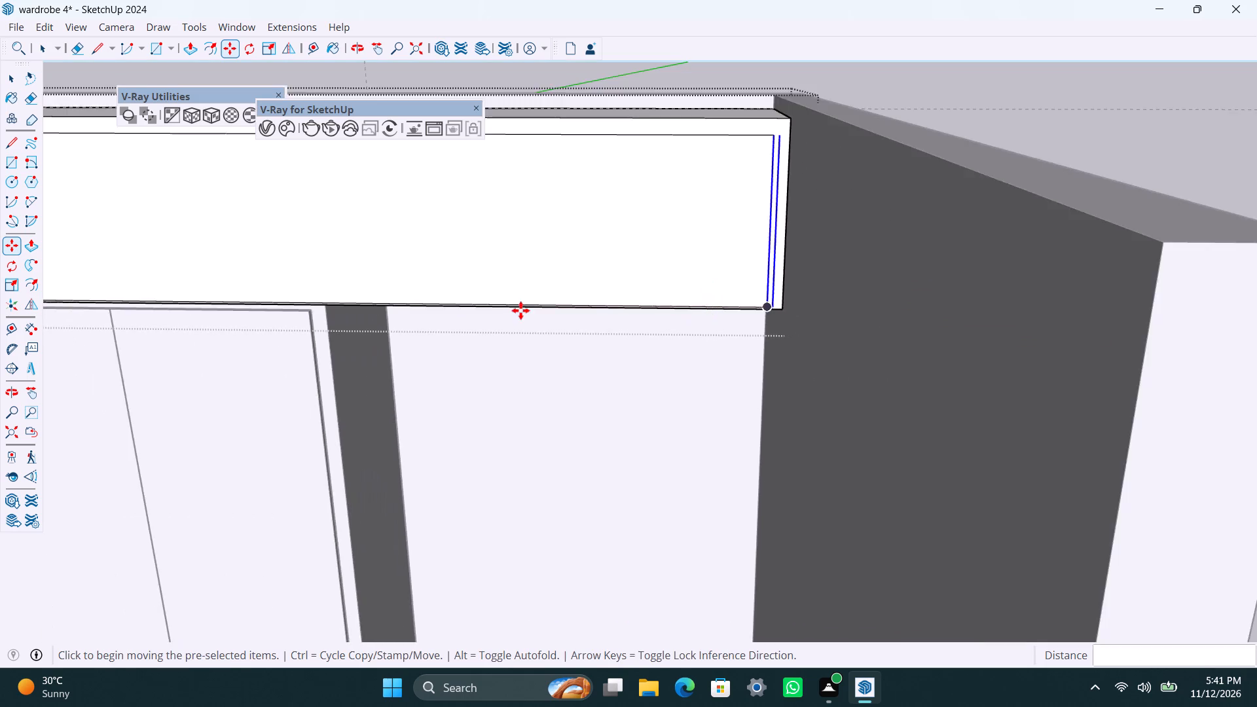
scroll(520, 310, down, 7)
scroll(411, 289, down, 5)
middle_drag(406, 289, 541, 327)
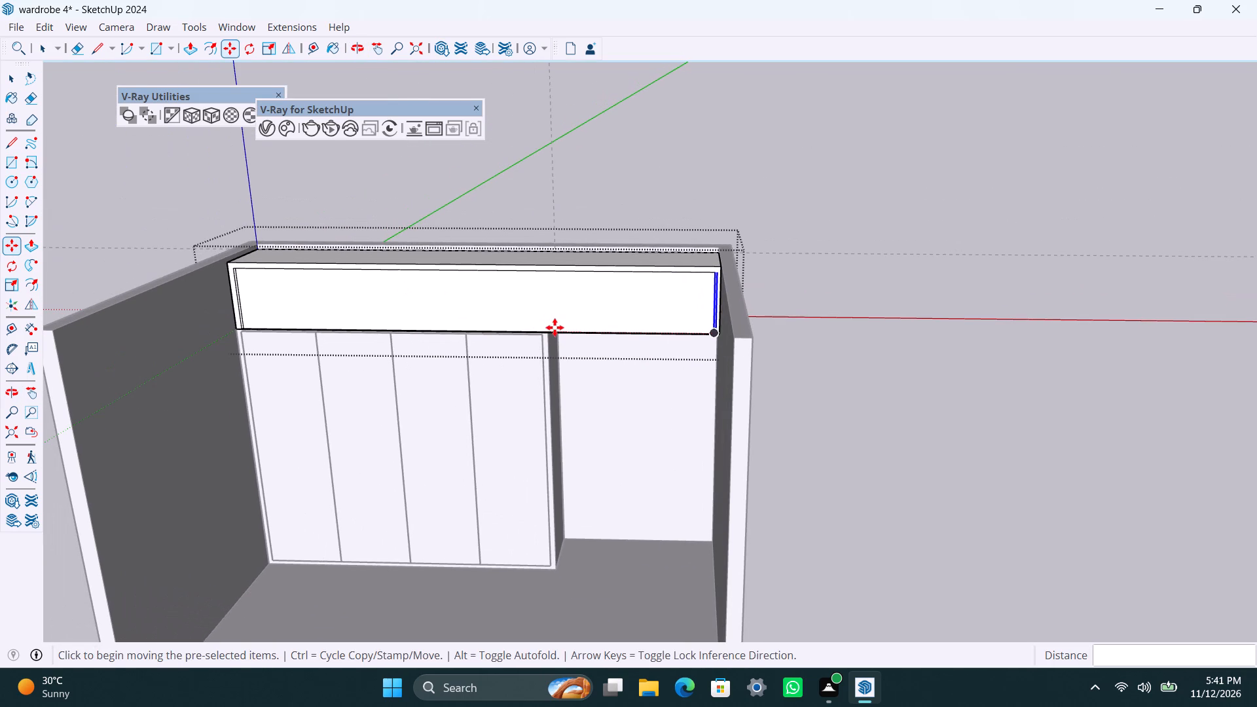
key(slash)
key(6)
key(Return)
key(space)
Delete the left line of each of the first three interior line pairs on the upper box's front.
scroll(380, 346, up, 2)
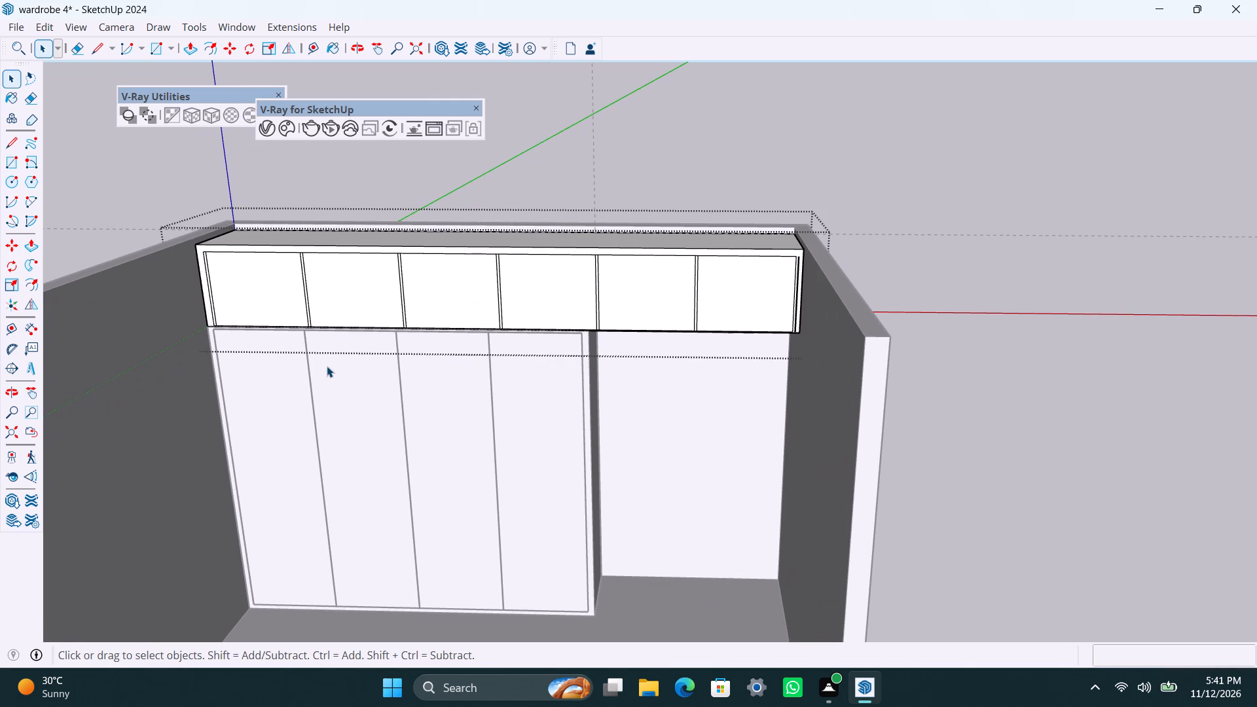
scroll(327, 355, up, 1)
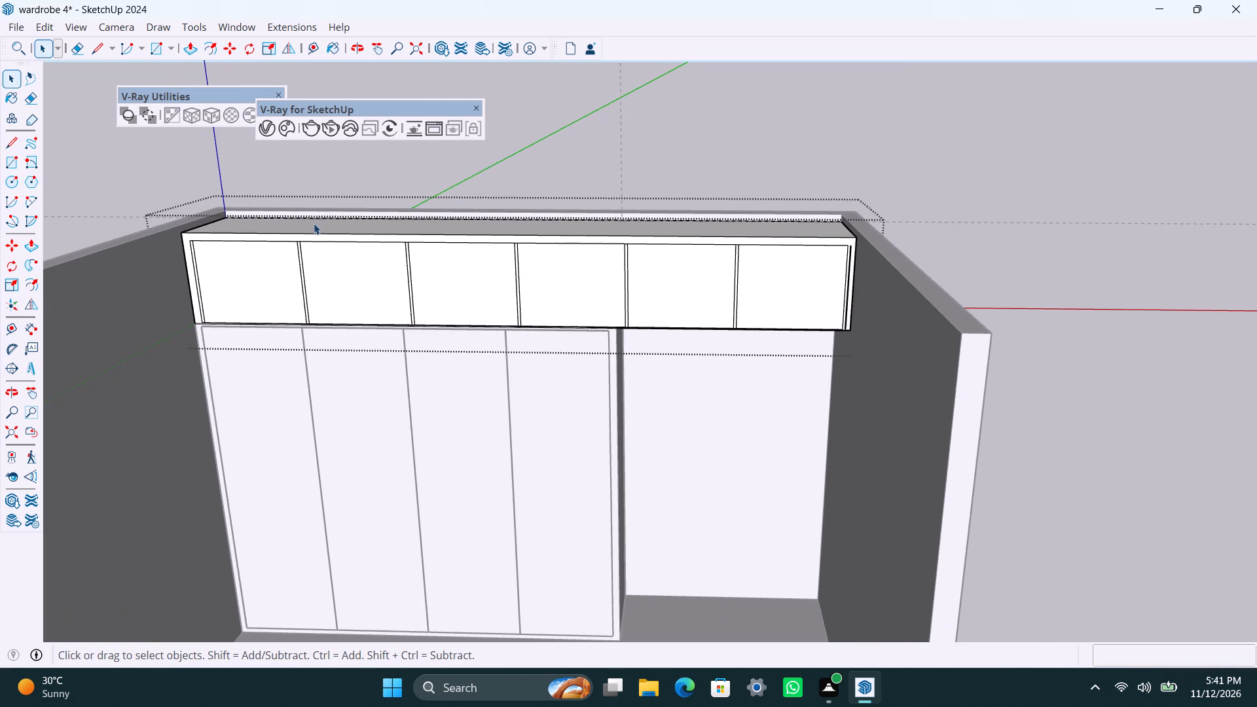
scroll(326, 269, up, 11)
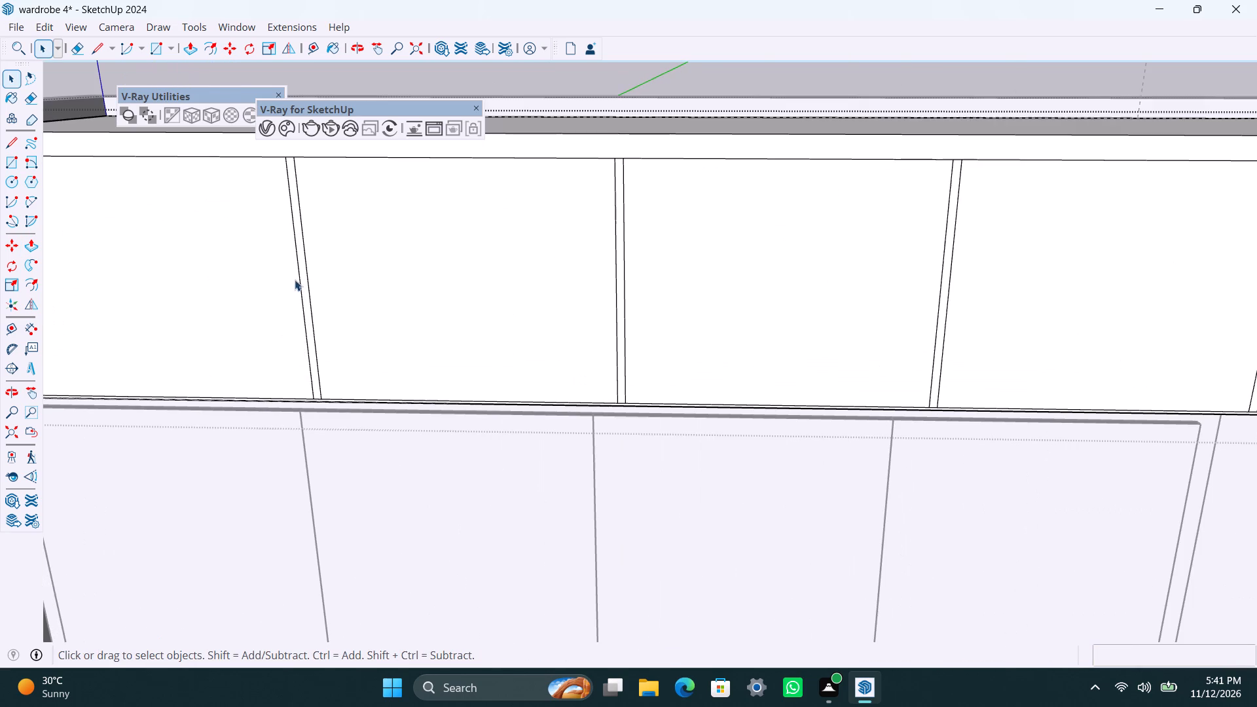
click(295, 250)
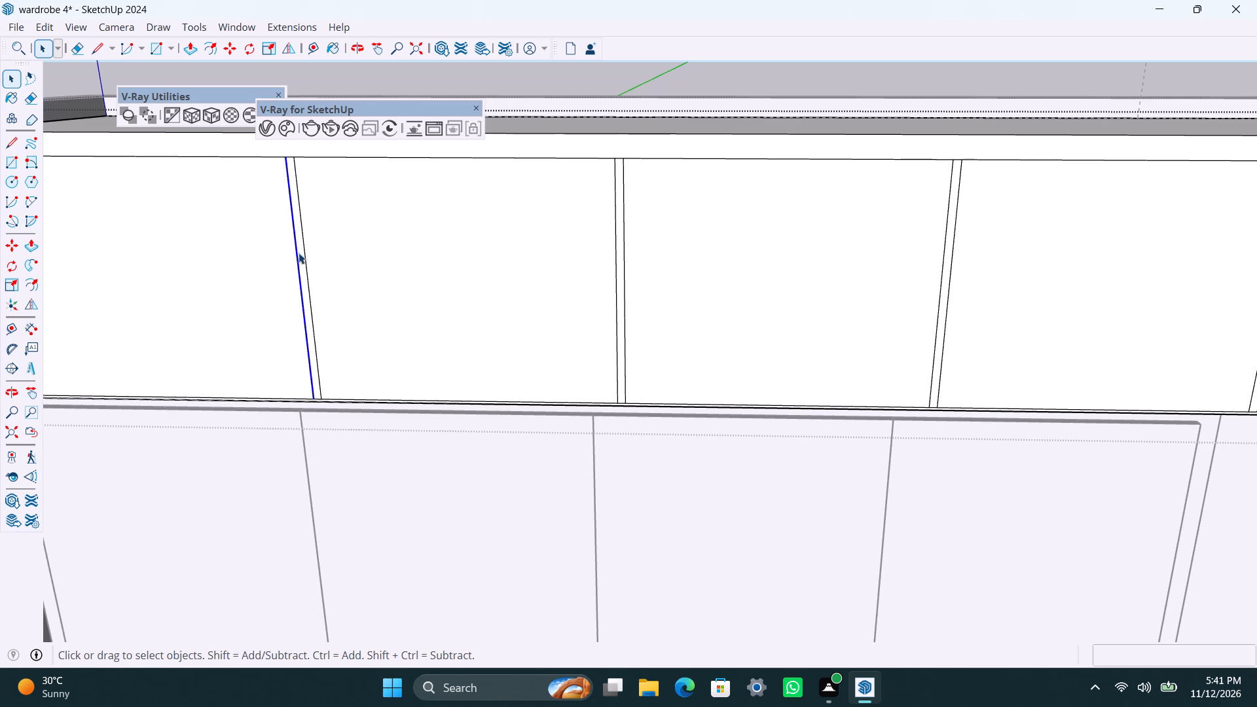
key(Delete)
click(614, 247)
key(Delete)
scroll(803, 371, down, 3)
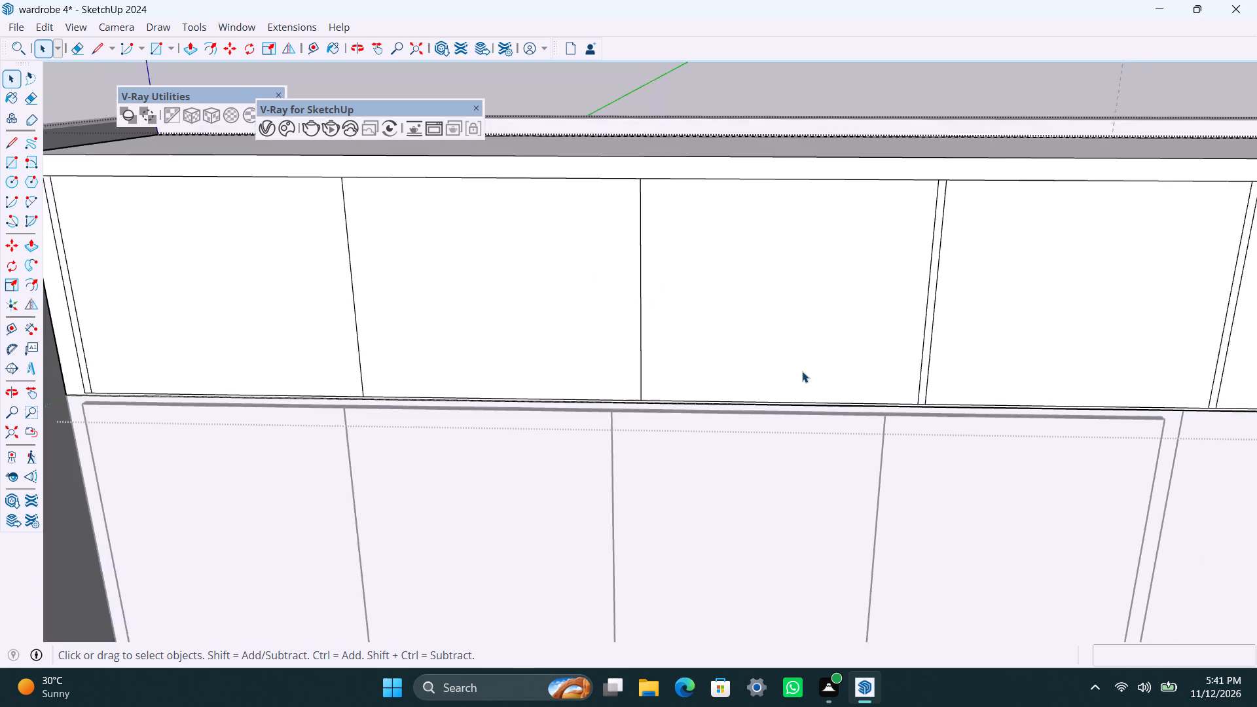
click(902, 339)
key(Delete)
Delete the left line of each of the two remaining interior line pairs toward the upper box's right end.
scroll(832, 367, down, 5)
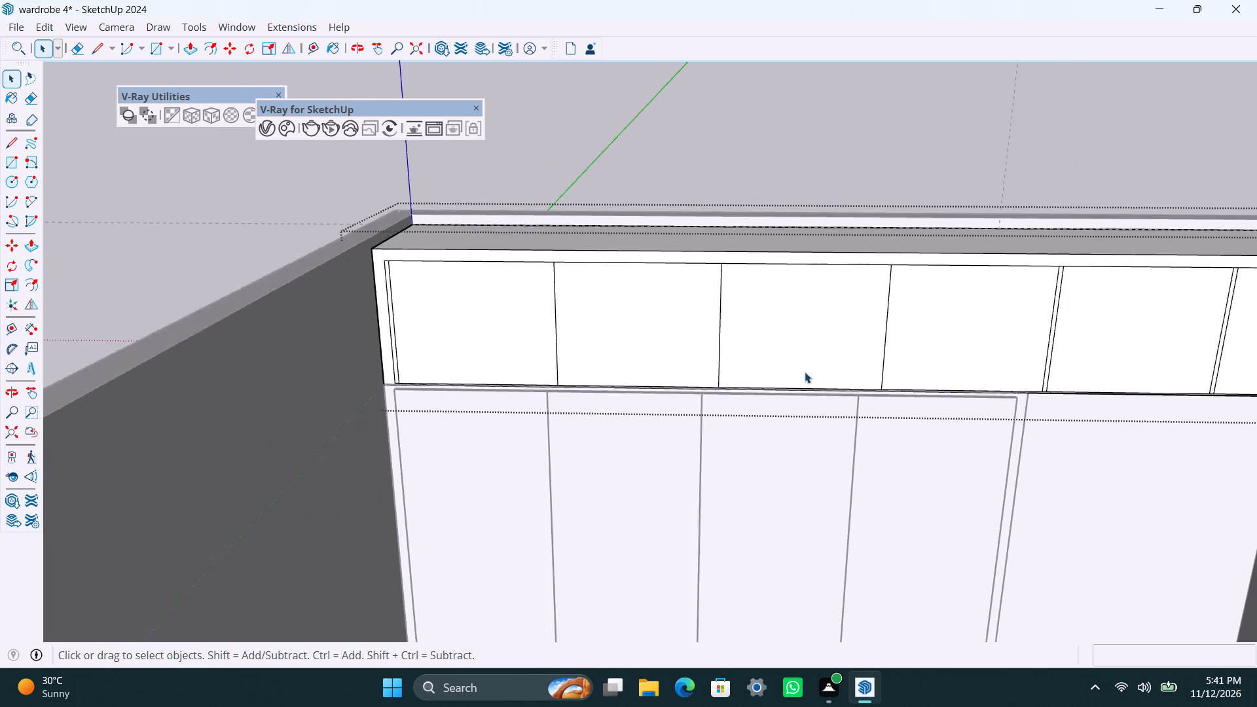
shift+middle_drag(793, 369, 528, 410)
scroll(737, 398, up, 4)
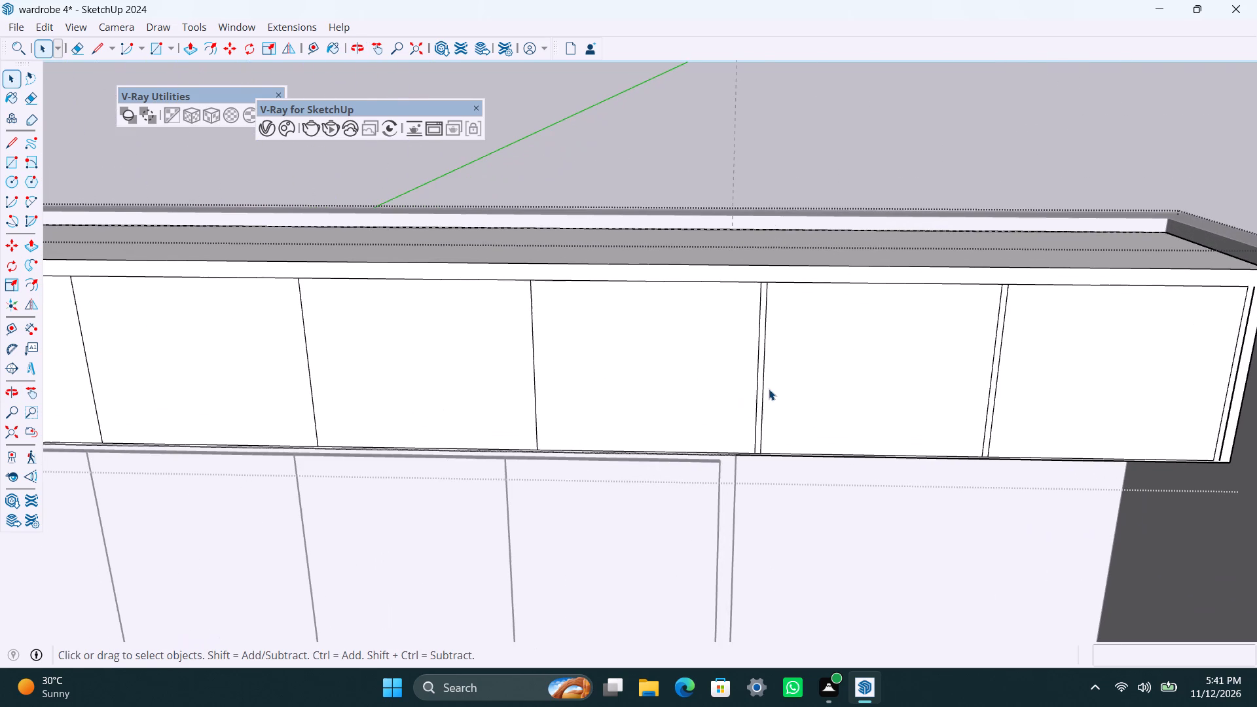
click(758, 372)
key(Delete)
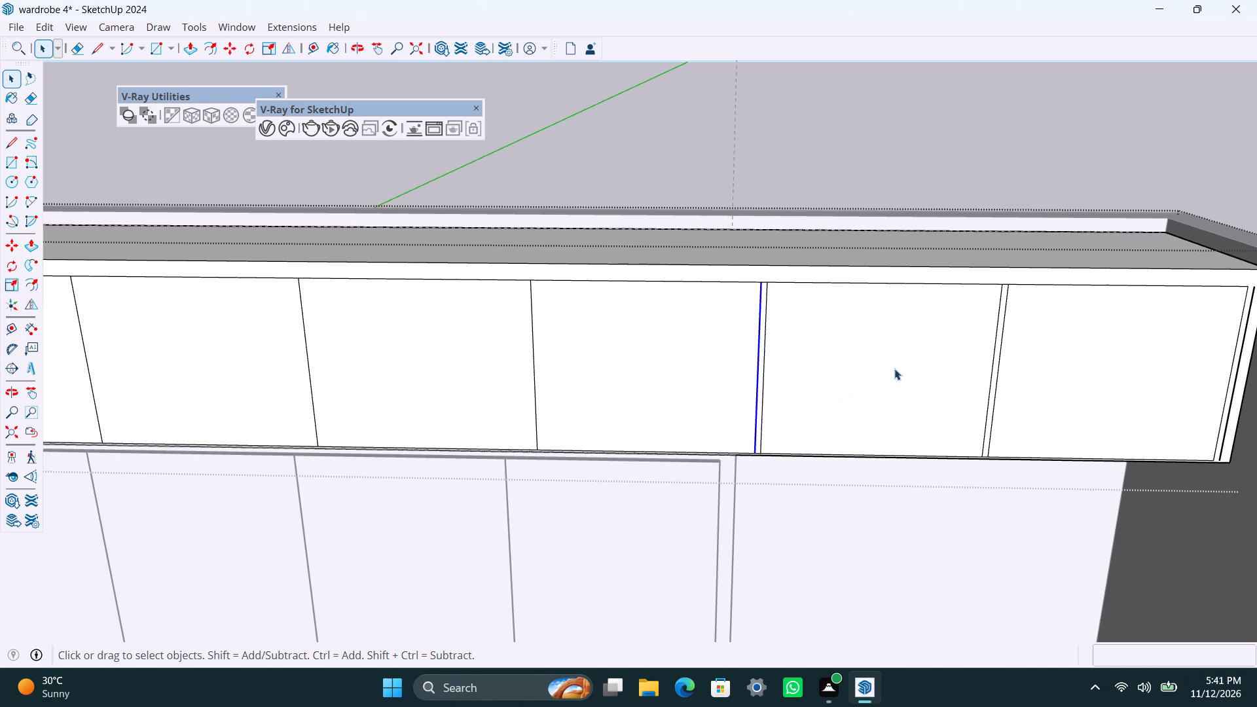
click(991, 393)
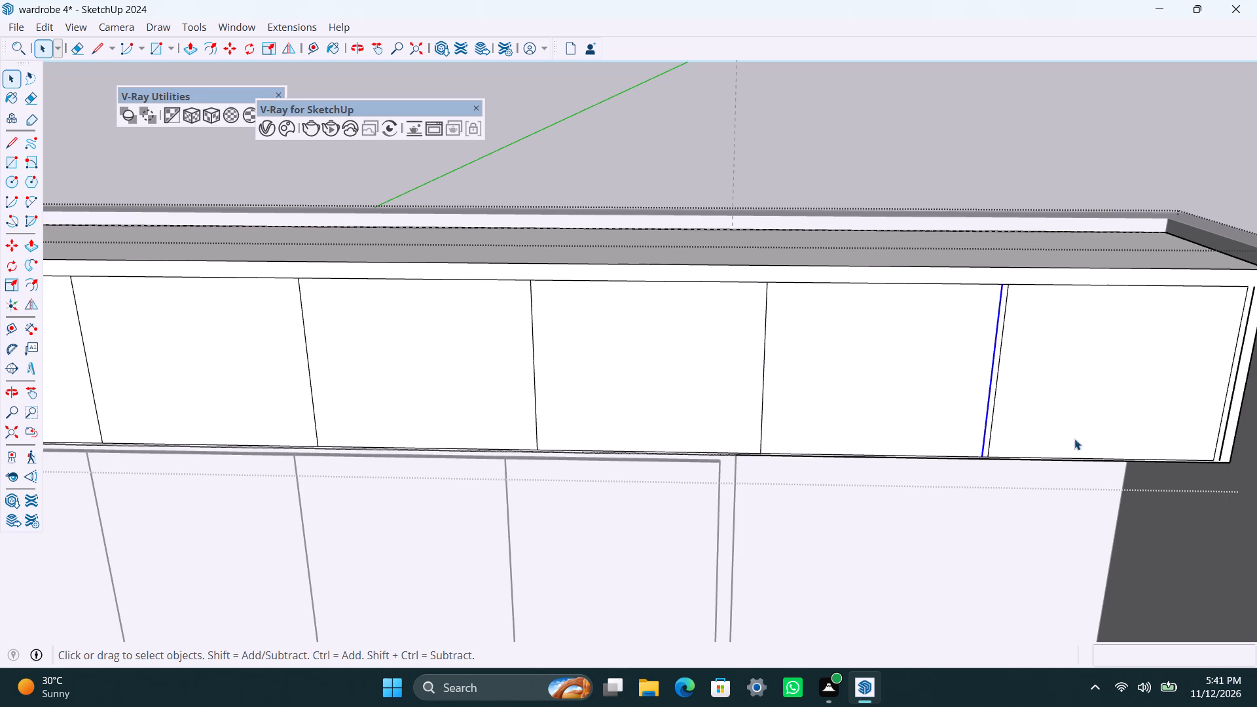
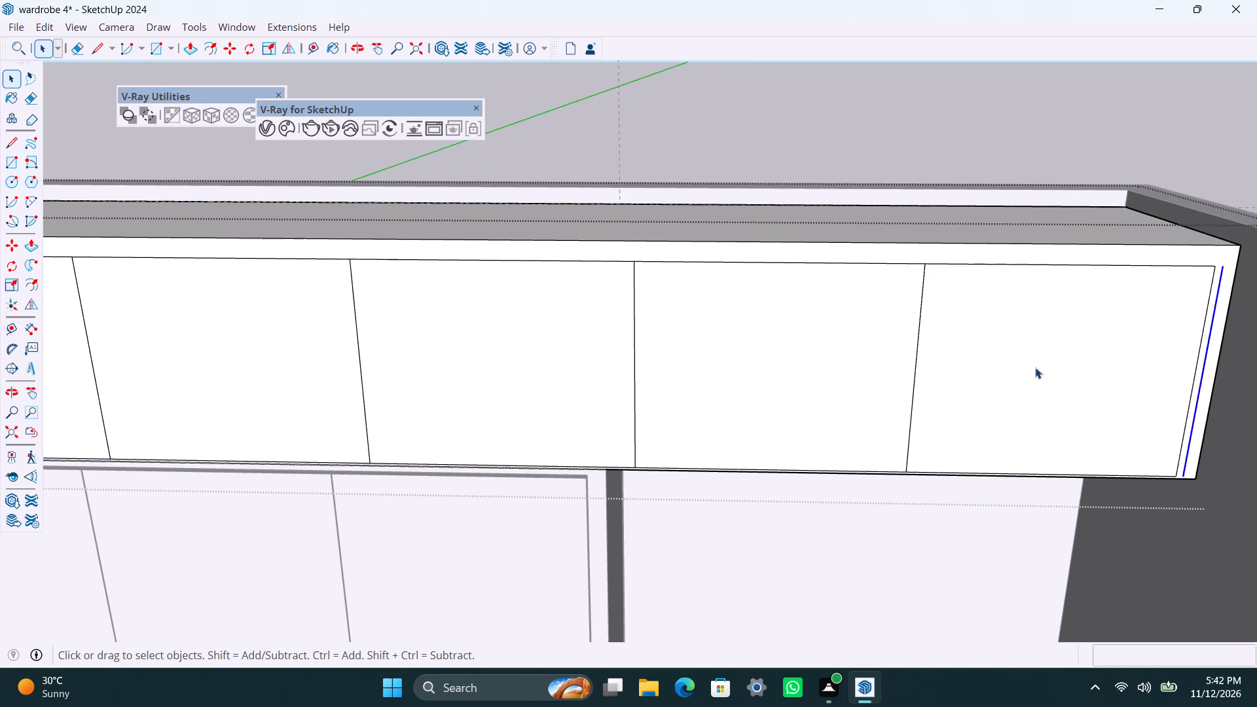
Delete the extra vertical line just inside the left end of the upper box's front.
scroll(713, 392, down, 5)
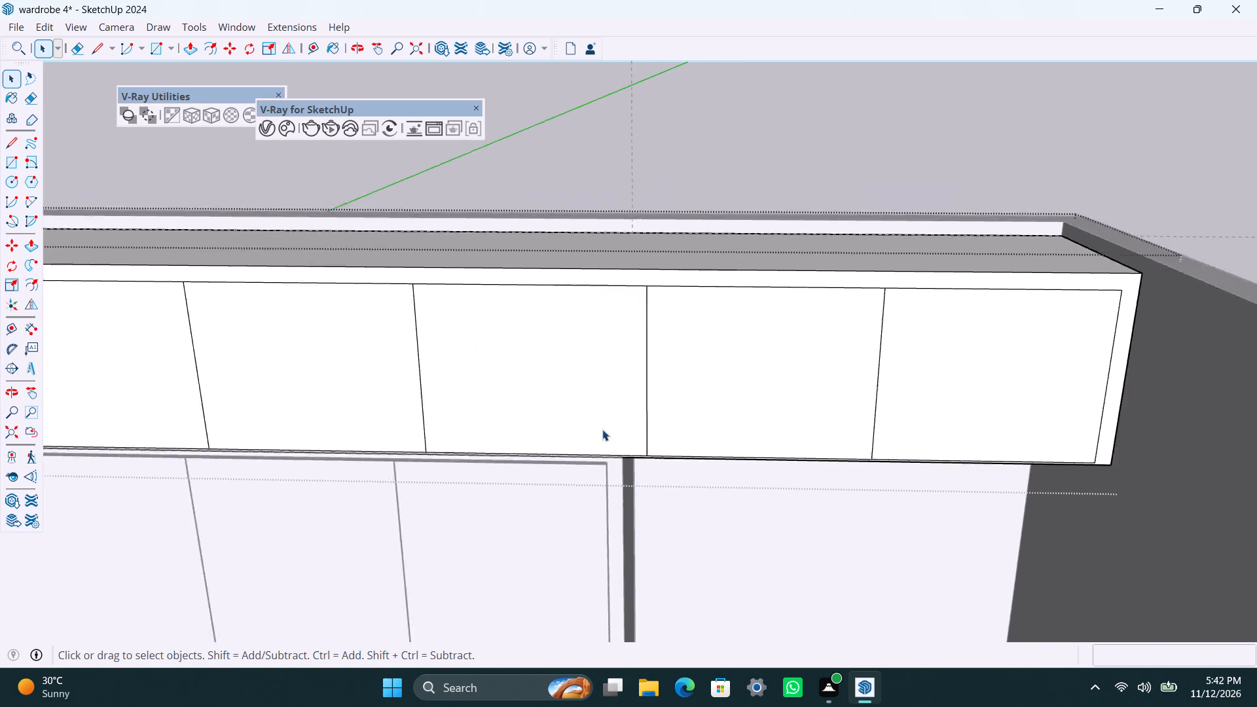
scroll(602, 429, down, 3)
shift+middle_drag(310, 460, 494, 446)
scroll(348, 422, up, 7)
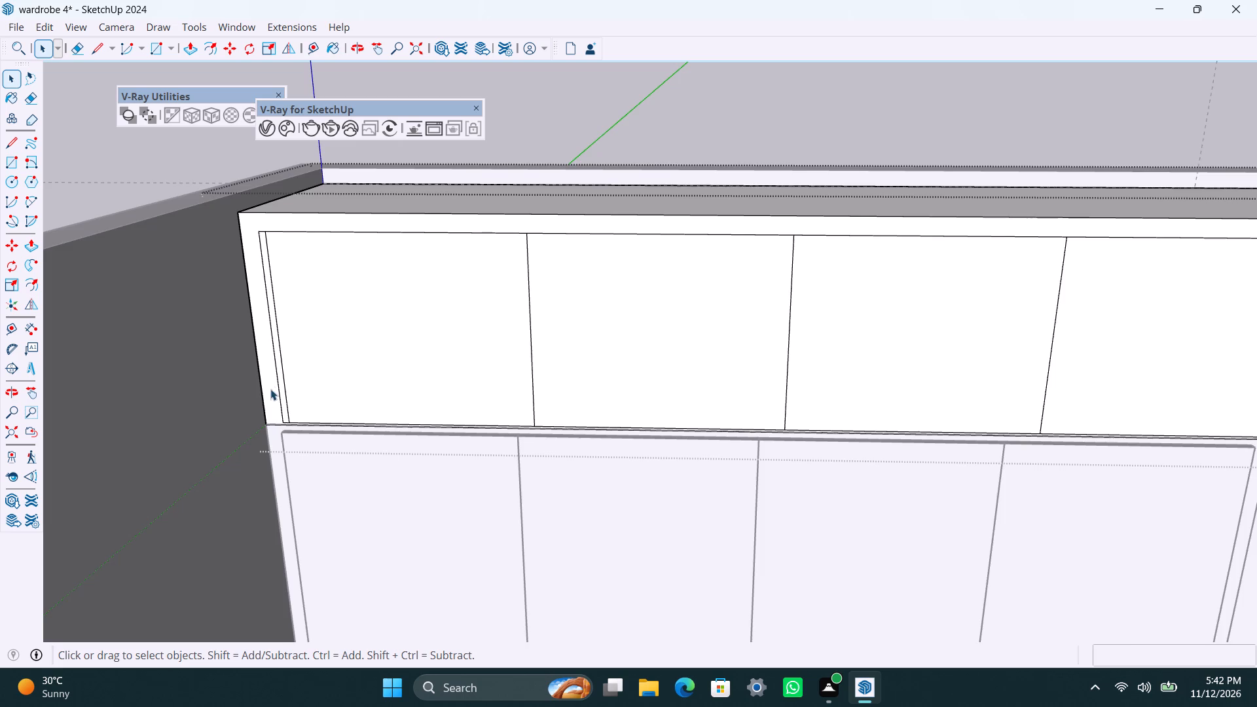
scroll(274, 387, up, 2)
click(283, 368)
key(Delete)
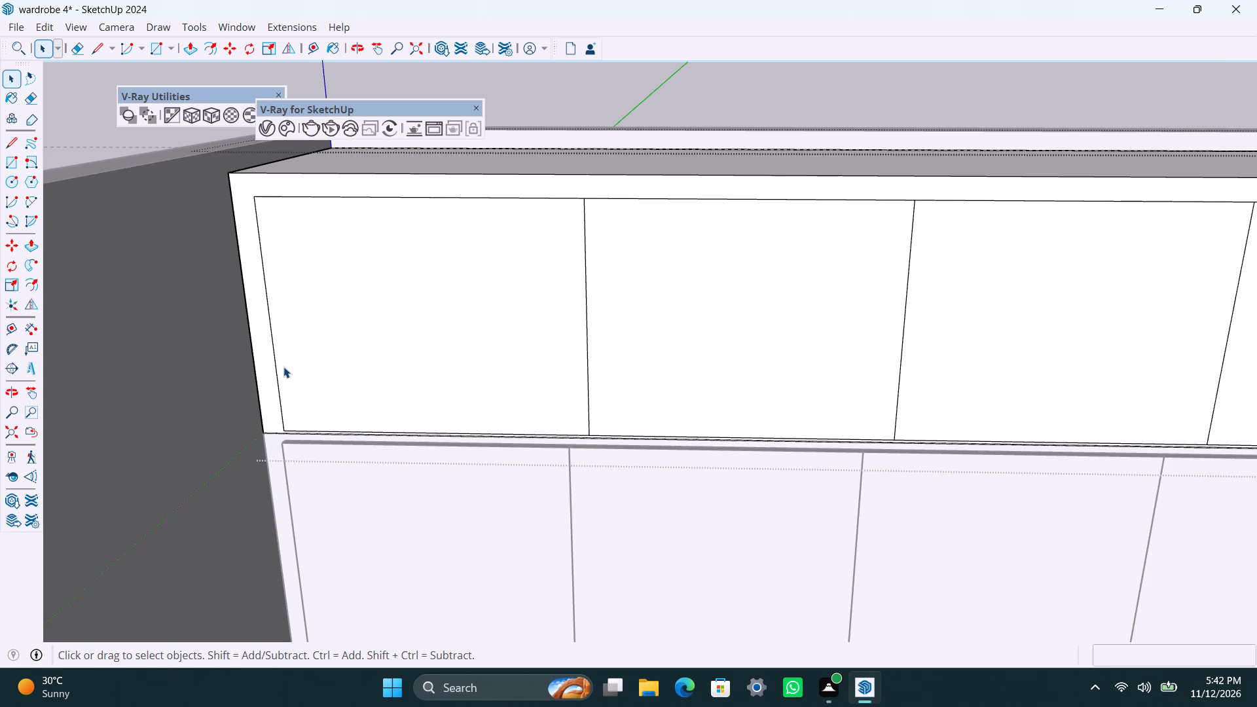
Save the wardrobe model.
scroll(287, 399, down, 8)
key(ctrl+s)
scroll(302, 360, down, 5)
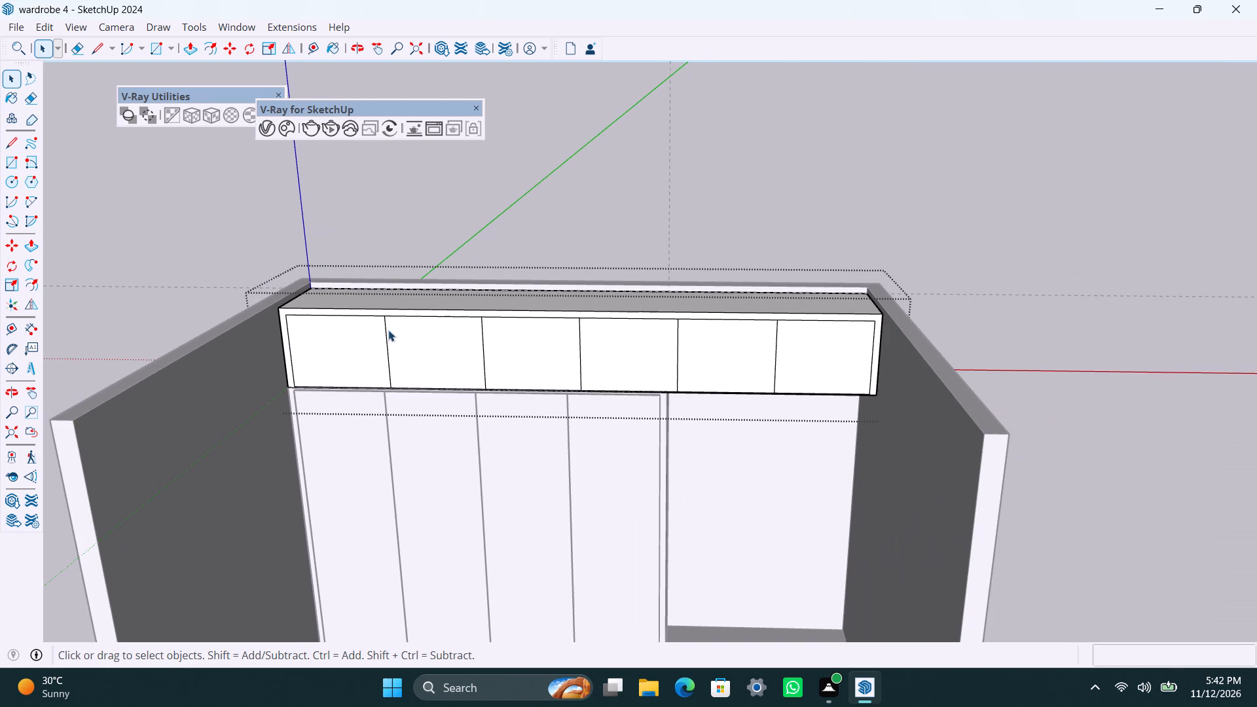
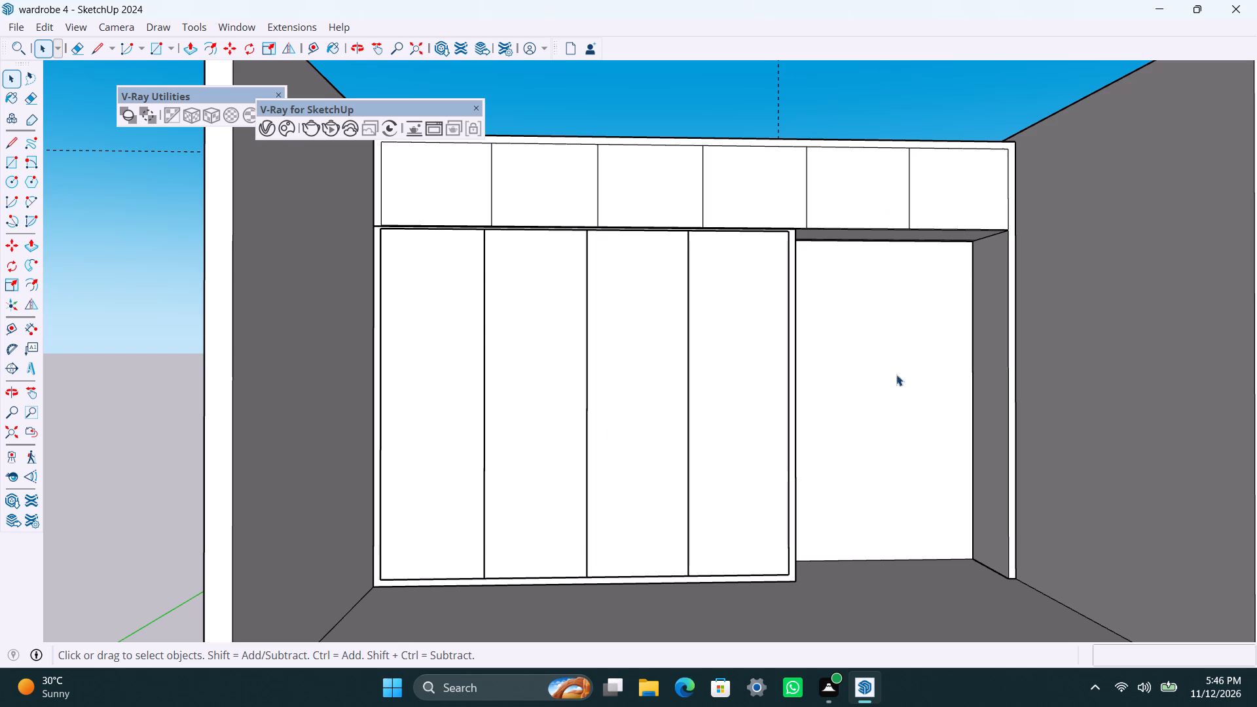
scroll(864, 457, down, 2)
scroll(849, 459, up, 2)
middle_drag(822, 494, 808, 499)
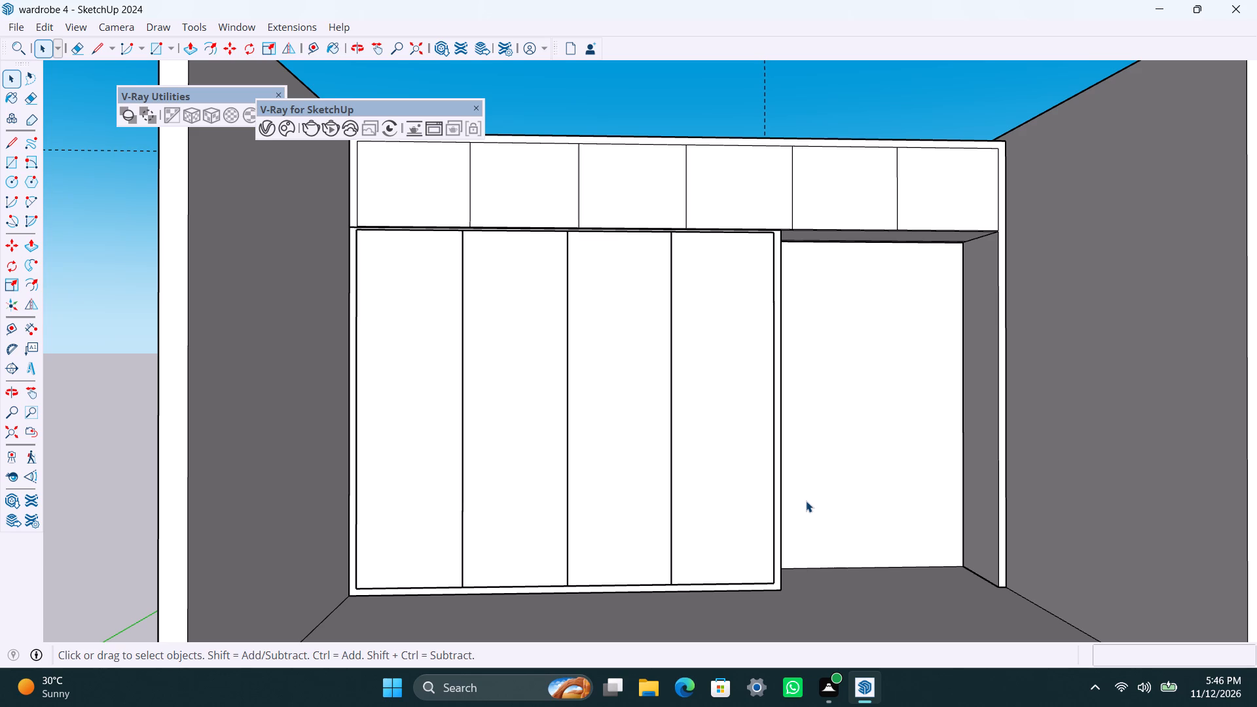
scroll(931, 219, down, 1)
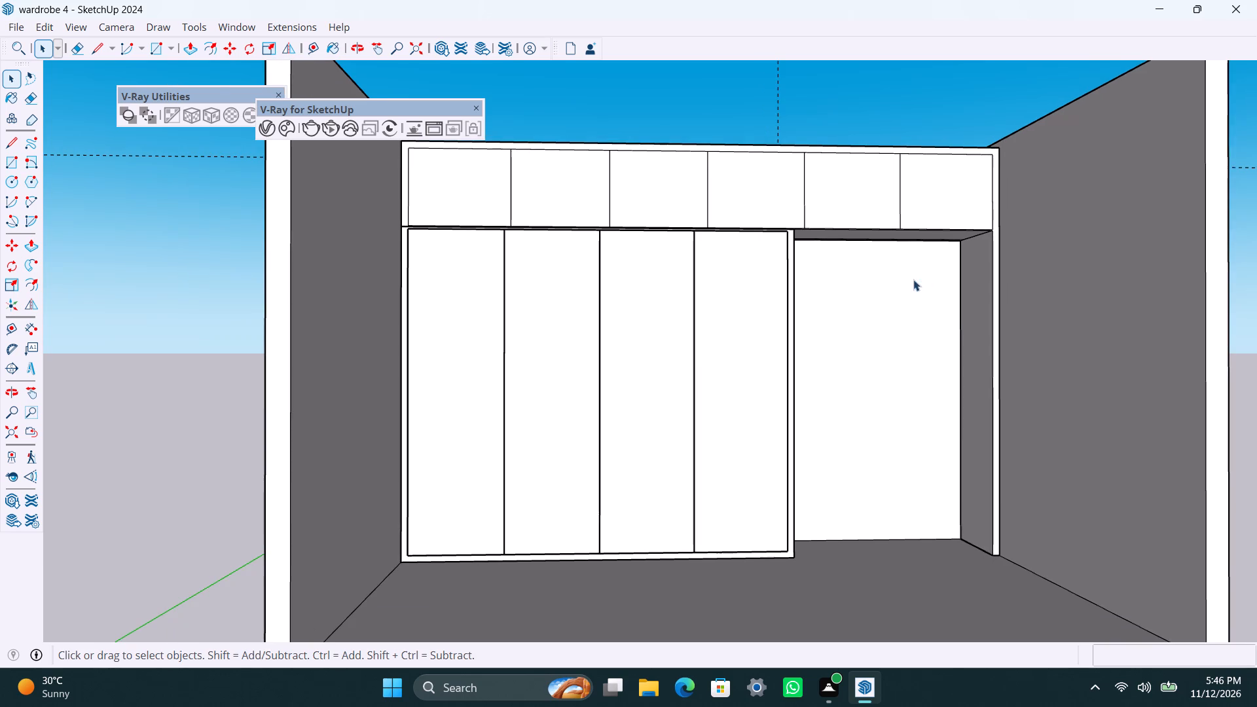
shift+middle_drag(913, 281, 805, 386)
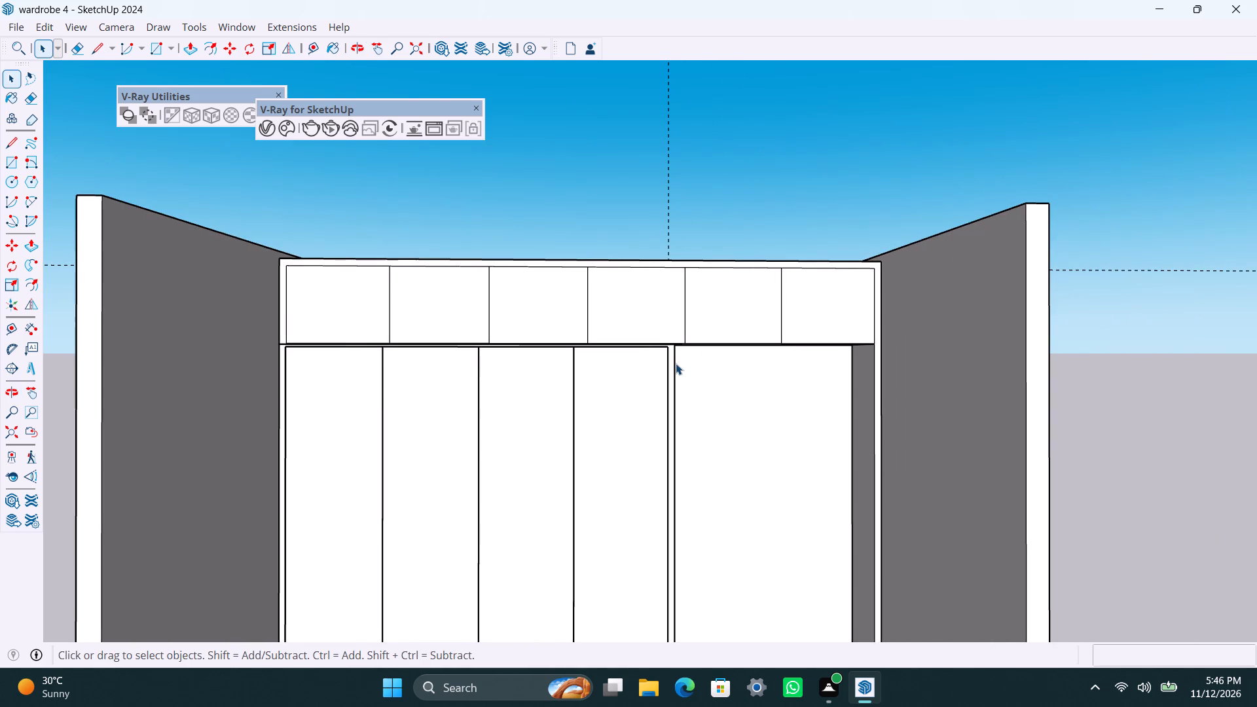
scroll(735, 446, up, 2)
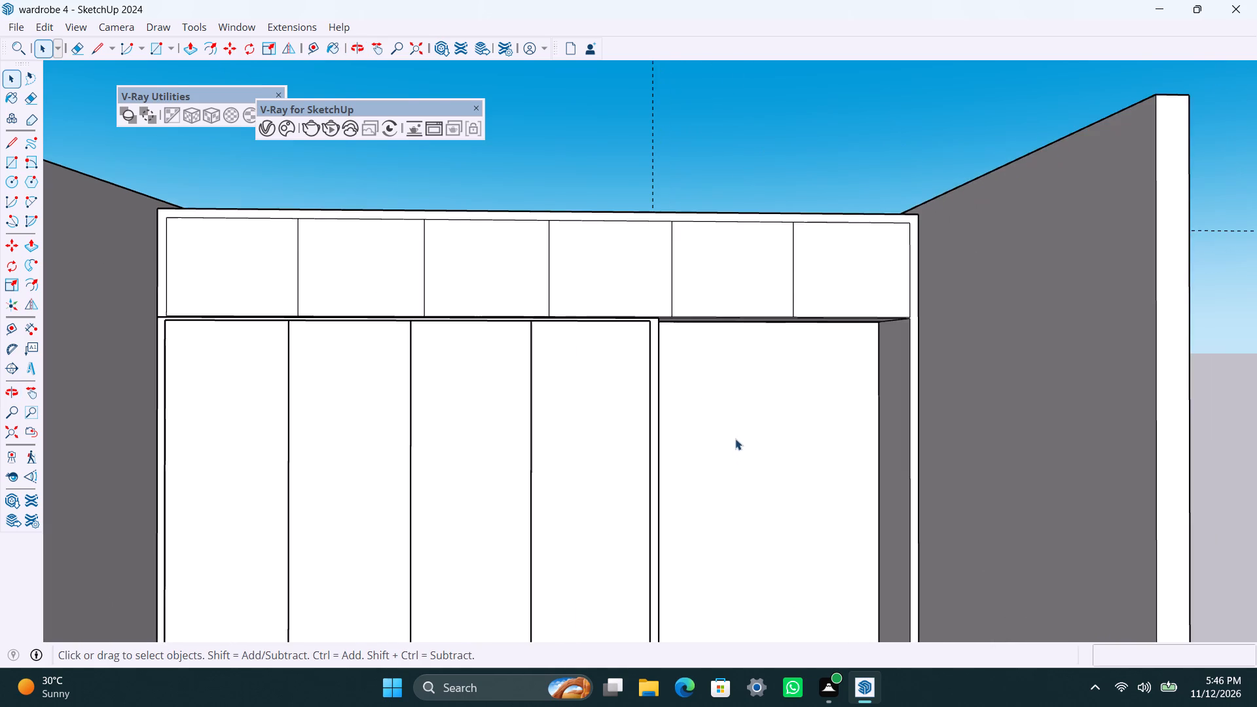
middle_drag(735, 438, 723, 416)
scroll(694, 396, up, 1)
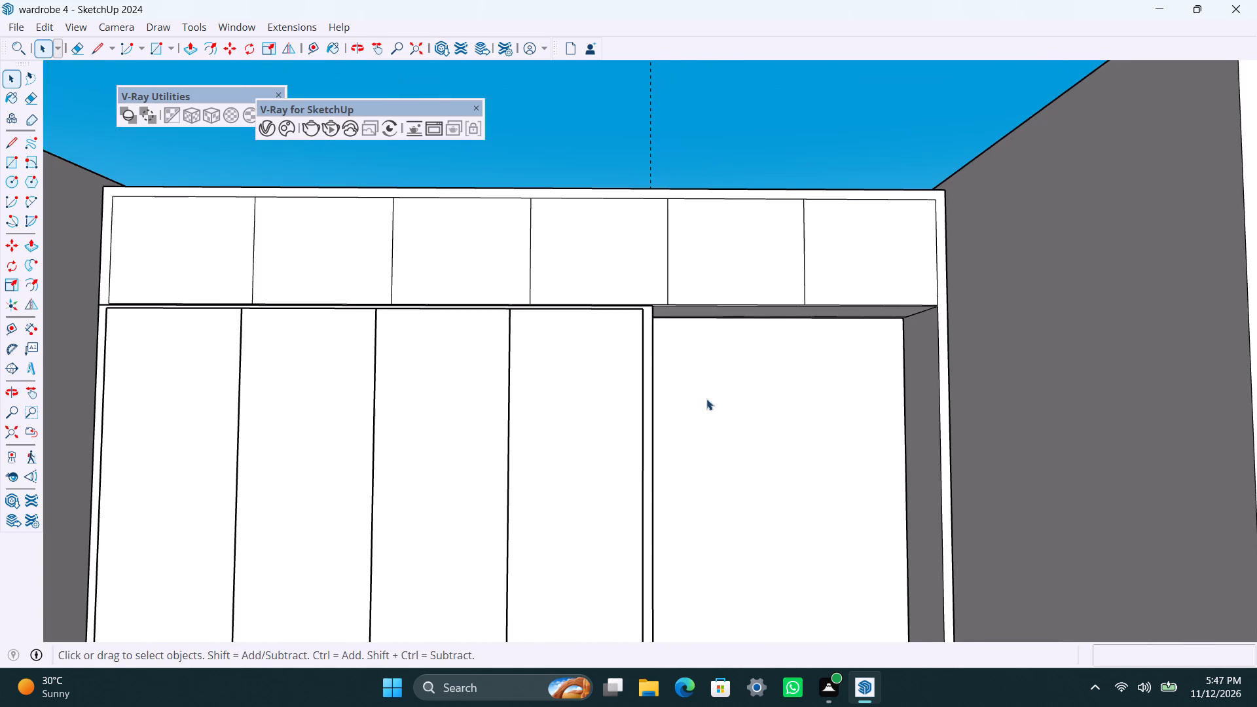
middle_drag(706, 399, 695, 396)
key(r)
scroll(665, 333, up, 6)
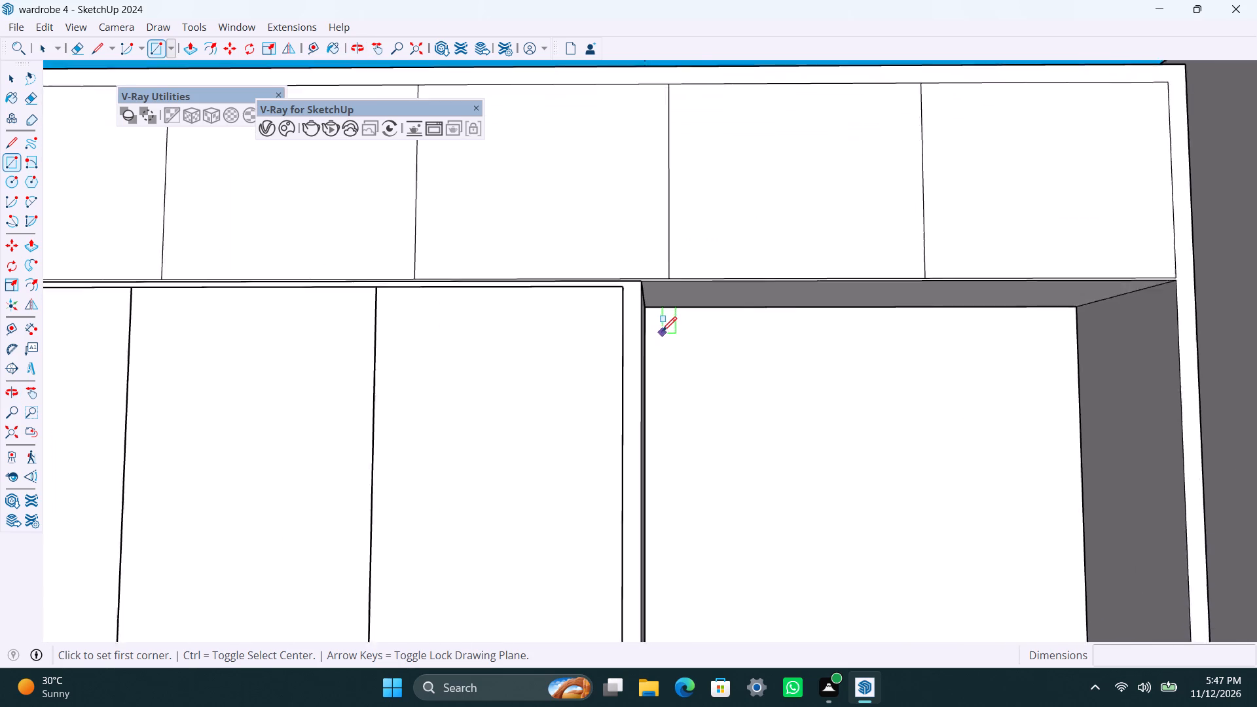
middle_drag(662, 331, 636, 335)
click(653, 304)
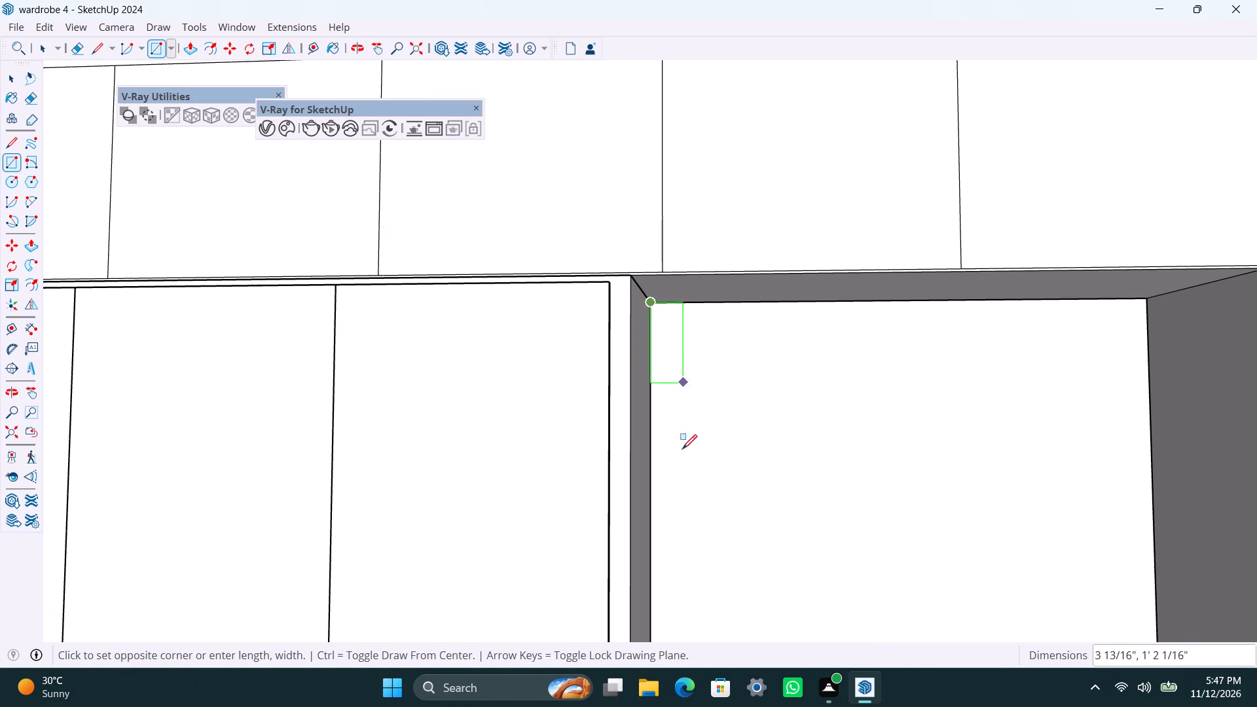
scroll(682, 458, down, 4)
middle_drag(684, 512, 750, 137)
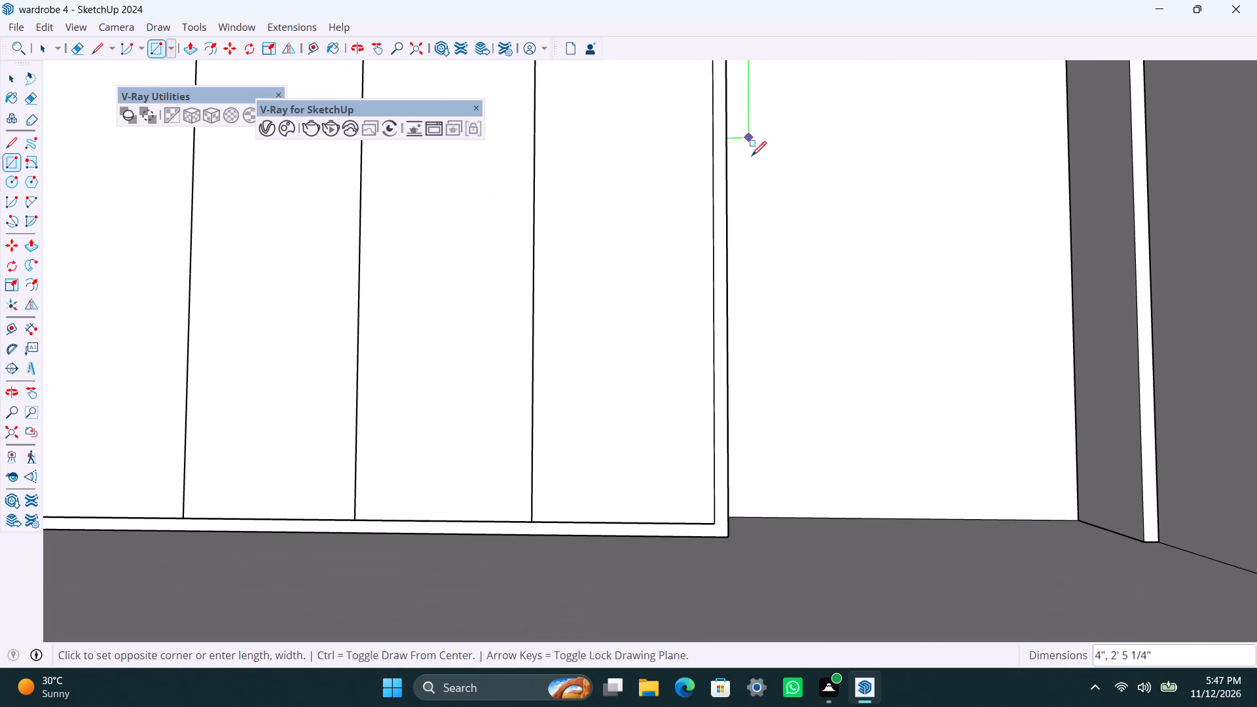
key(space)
Place a horizontal guide 3' above the floor on the back wall of the open bay beside the doors.
scroll(752, 191, down, 5)
shift+middle_drag(741, 319, 646, 450)
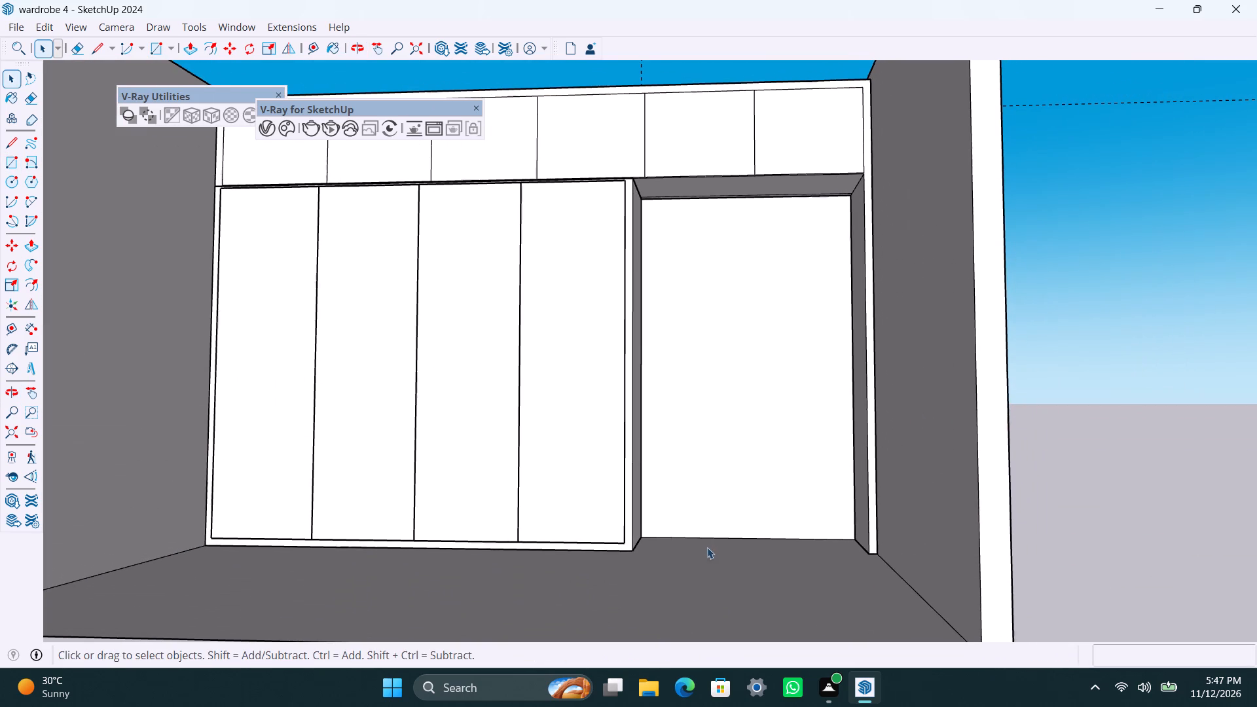
key(t)
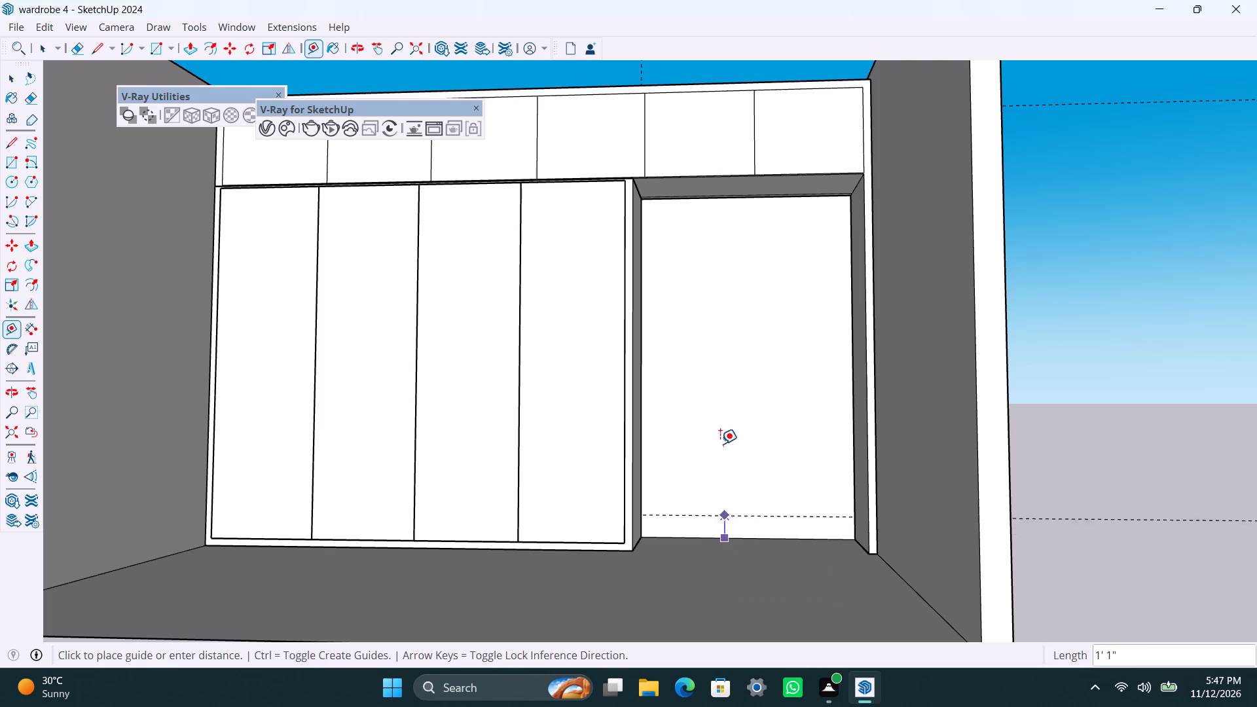
text(3')
key(Return)
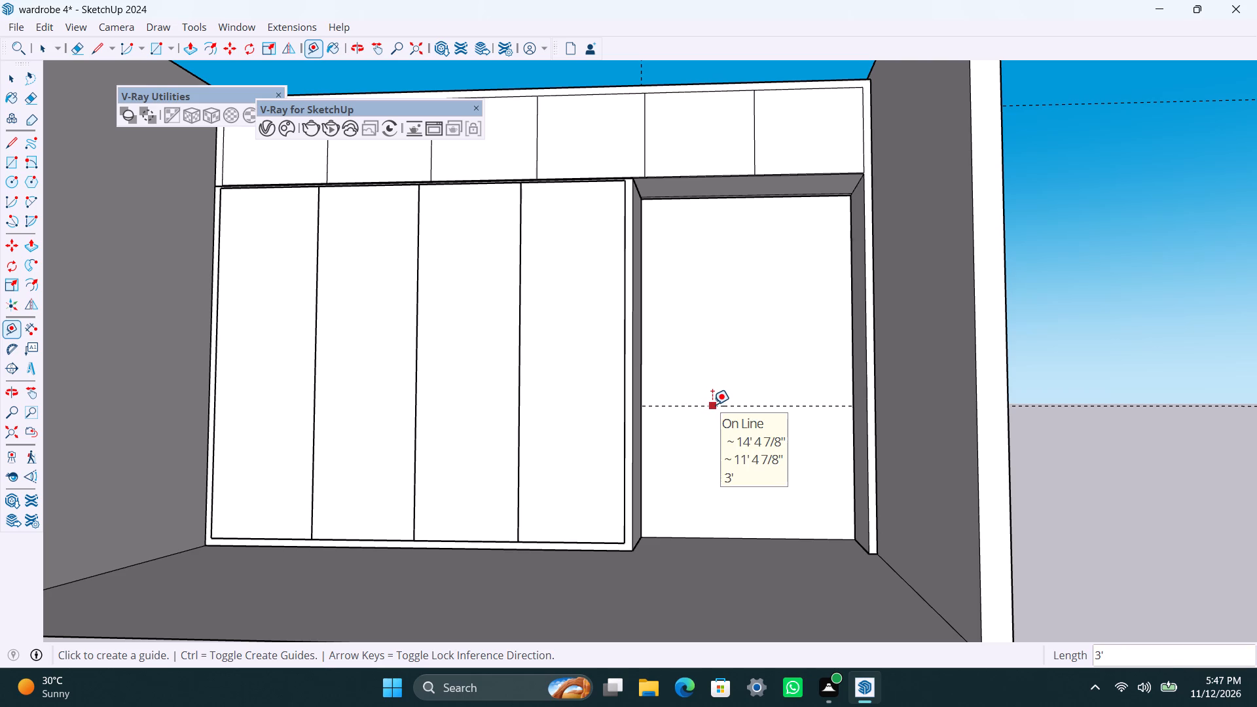
key(space)
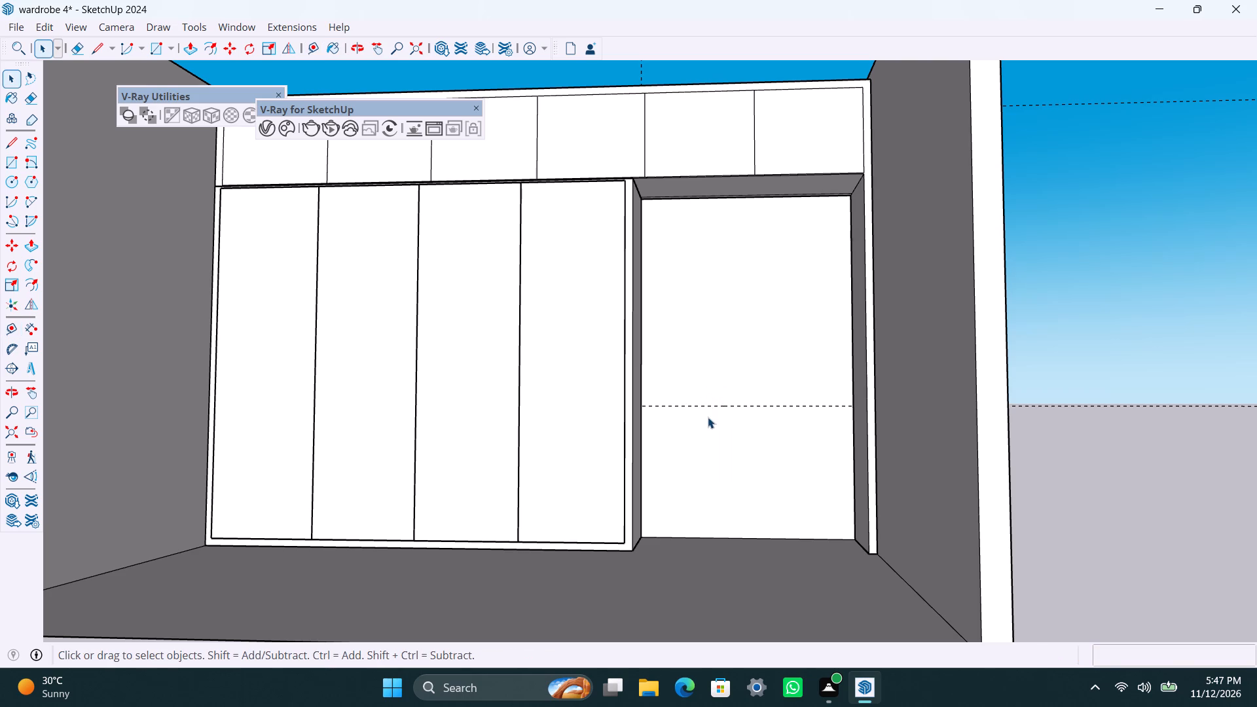
Draw a 3" wide vertical rectangle on the bay's back wall, from the upper corner beside the wardrobe down to the guide.
key(t)
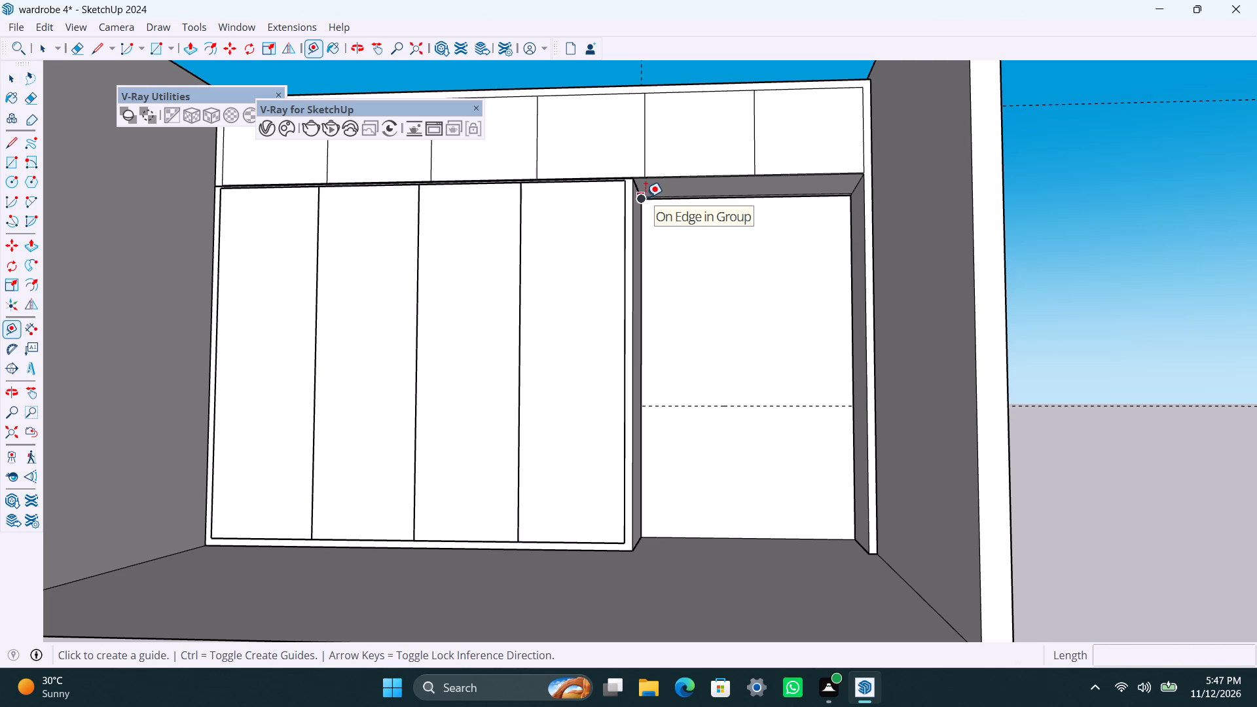
key(r)
click(645, 202)
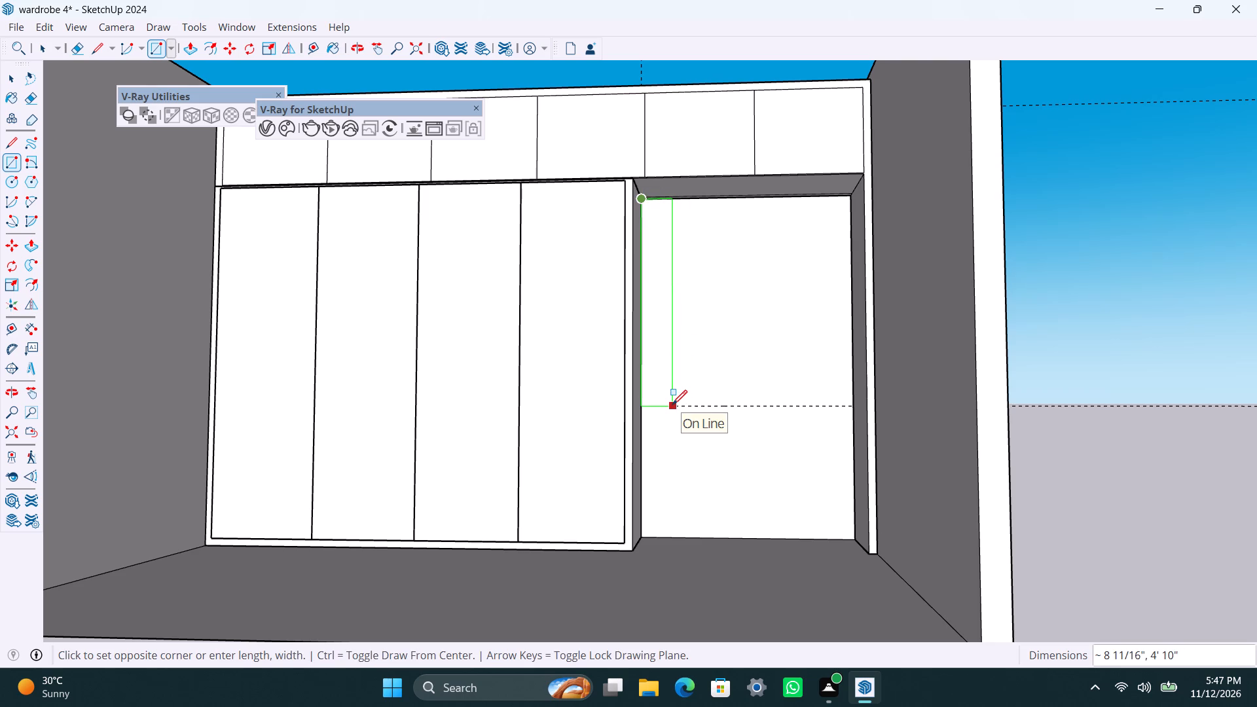
text(3")
key(Return)
key(space)
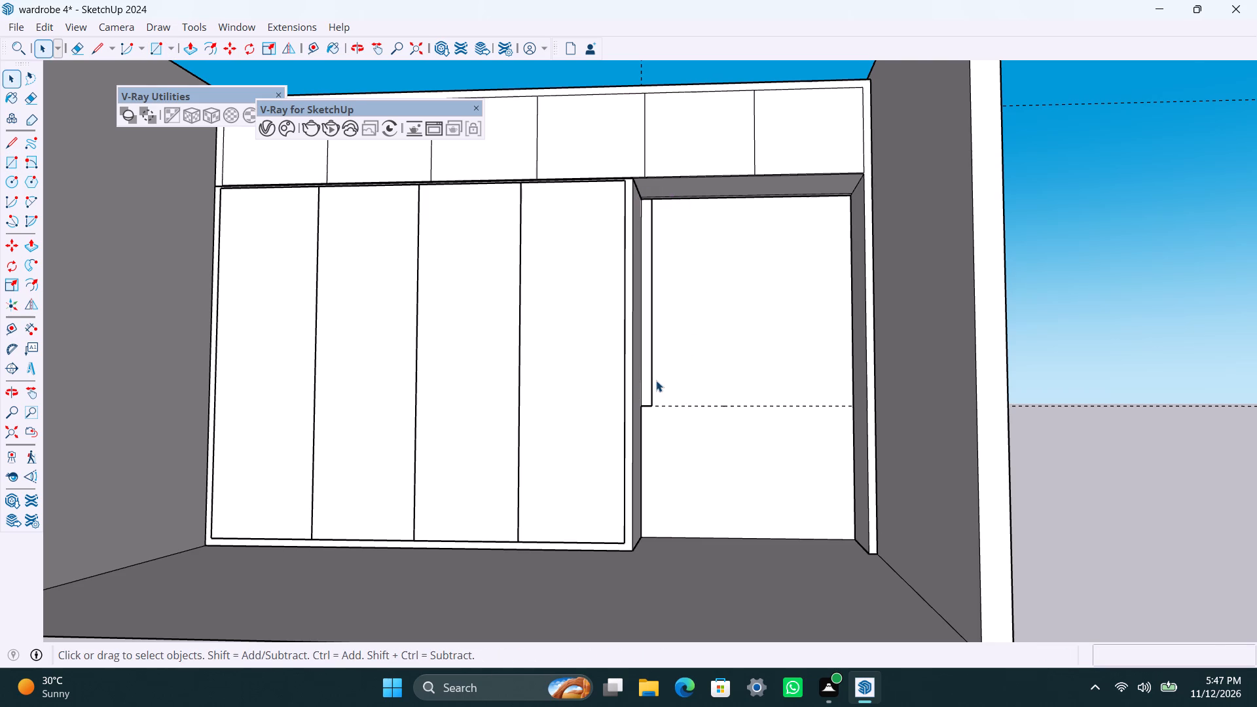
Make the narrow rectangle's face and edges into a group.
scroll(654, 380, up, 4)
double_click(649, 366)
right_click(647, 365)
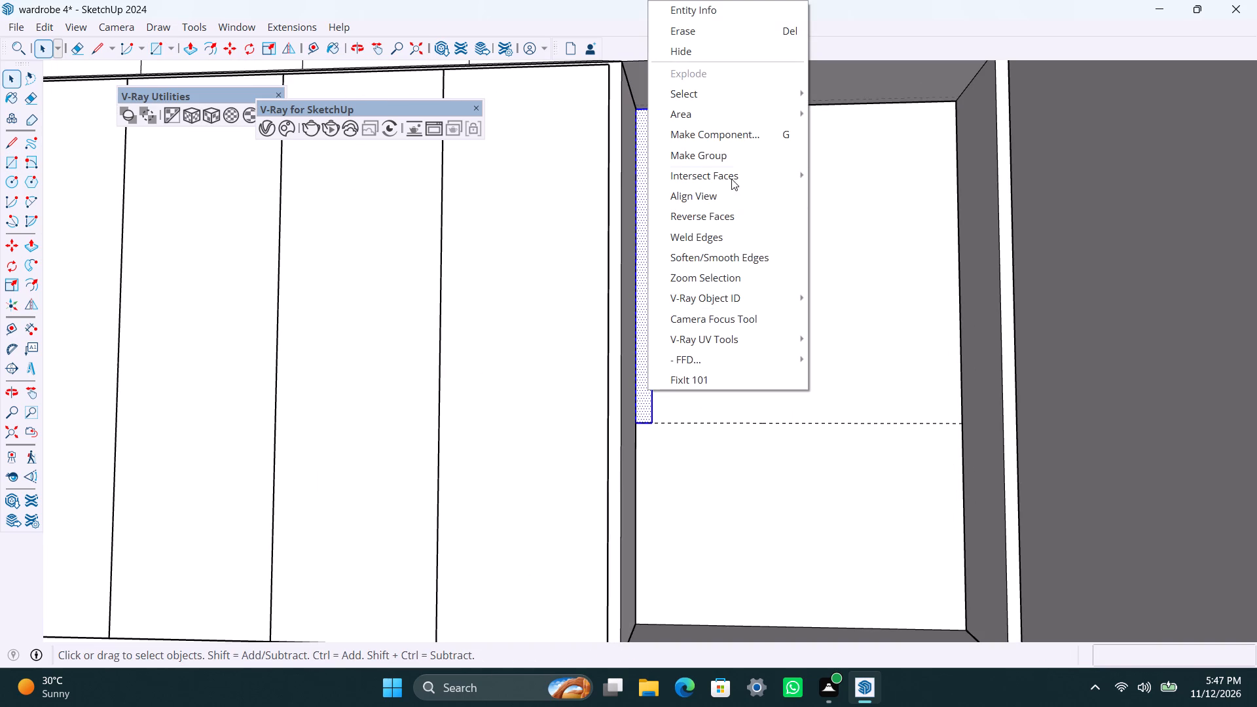
click(733, 156)
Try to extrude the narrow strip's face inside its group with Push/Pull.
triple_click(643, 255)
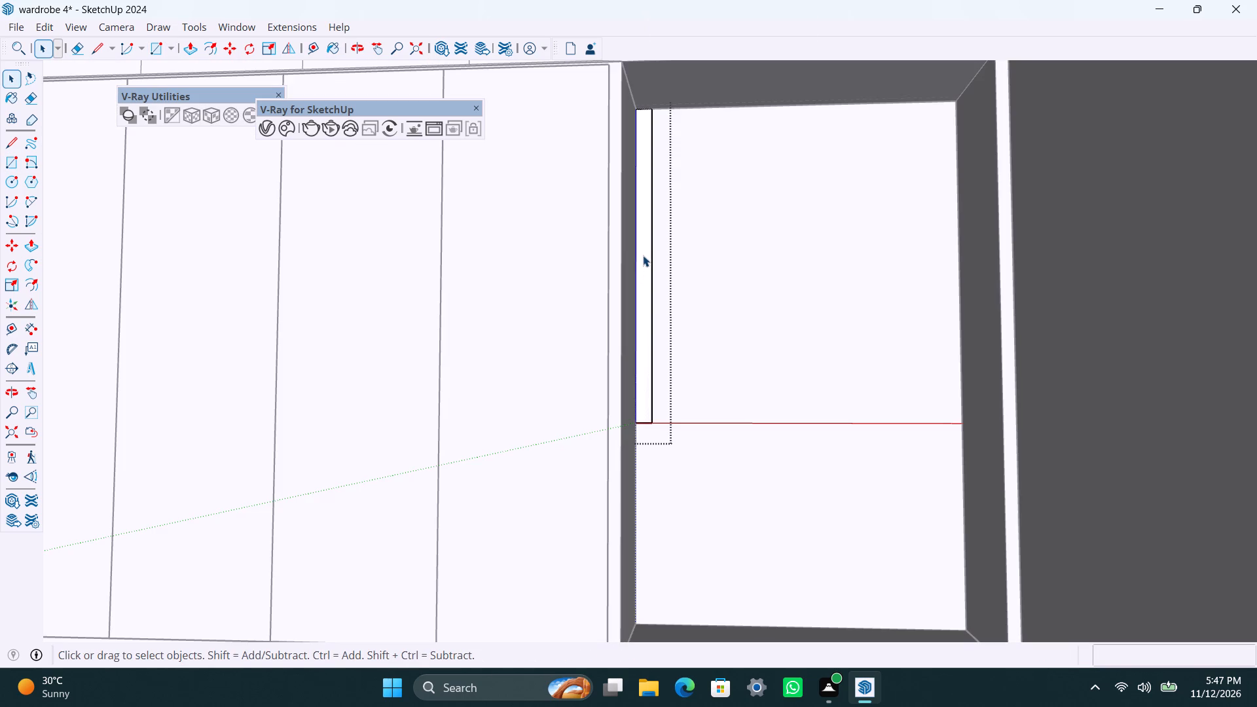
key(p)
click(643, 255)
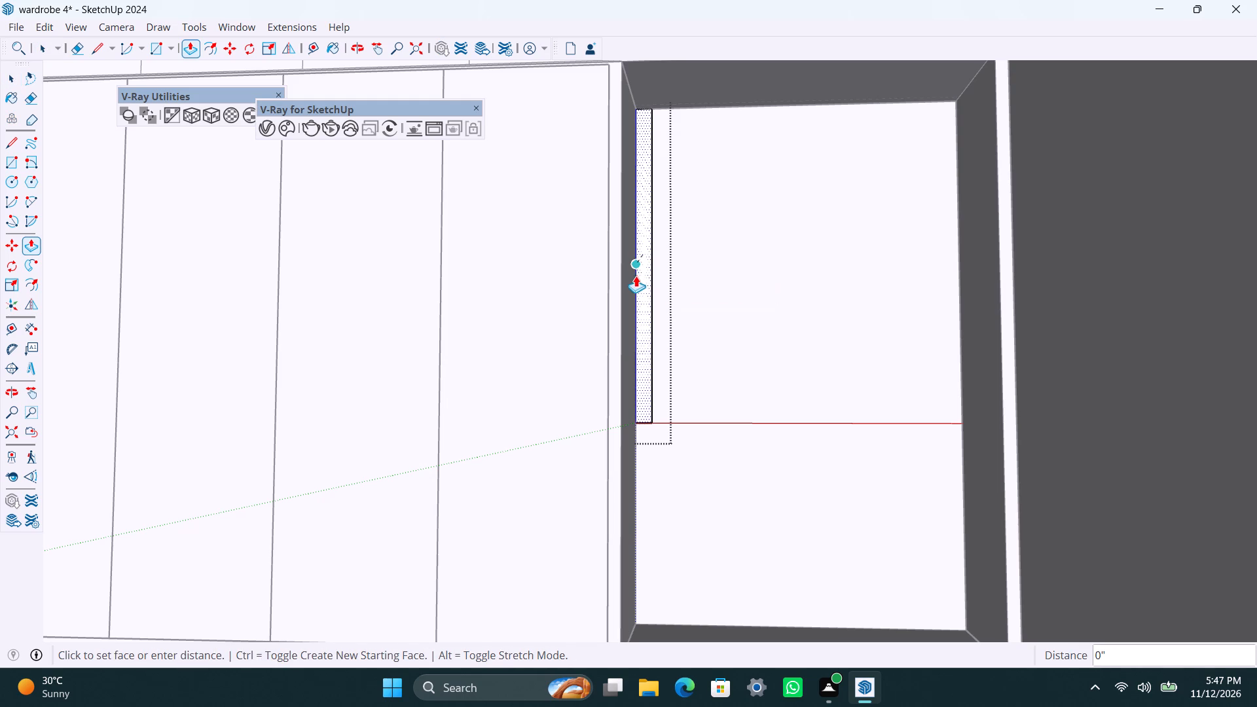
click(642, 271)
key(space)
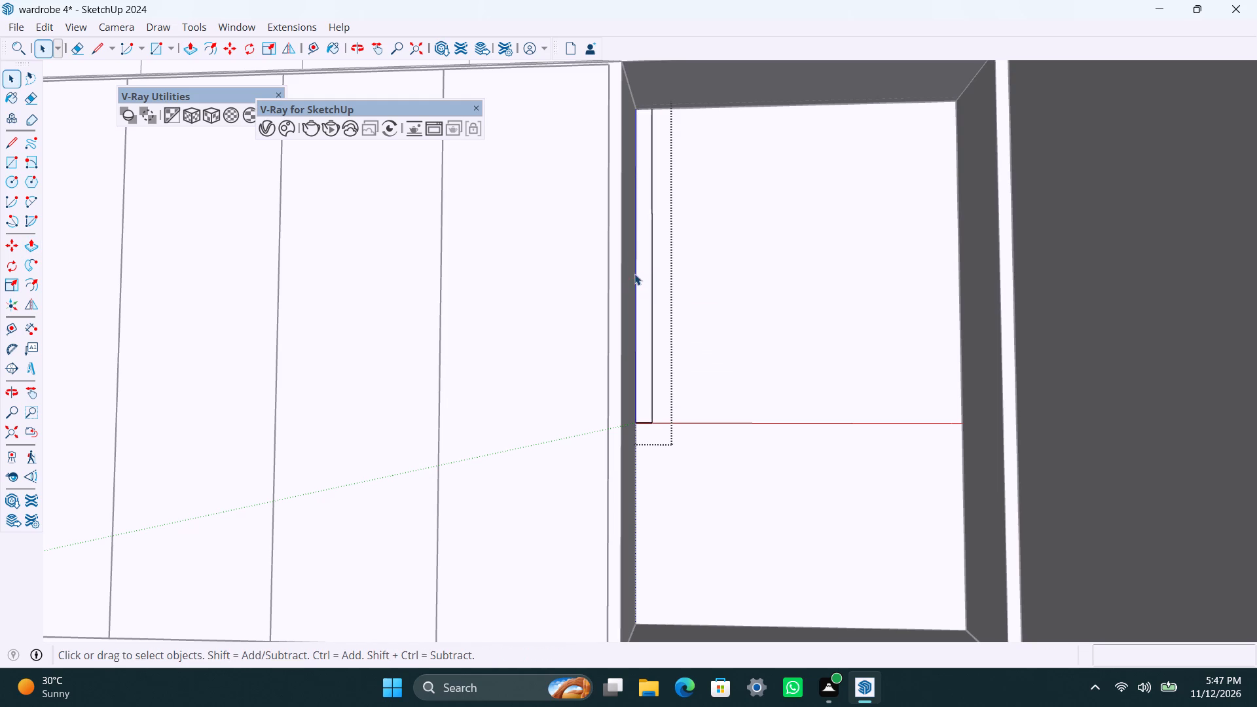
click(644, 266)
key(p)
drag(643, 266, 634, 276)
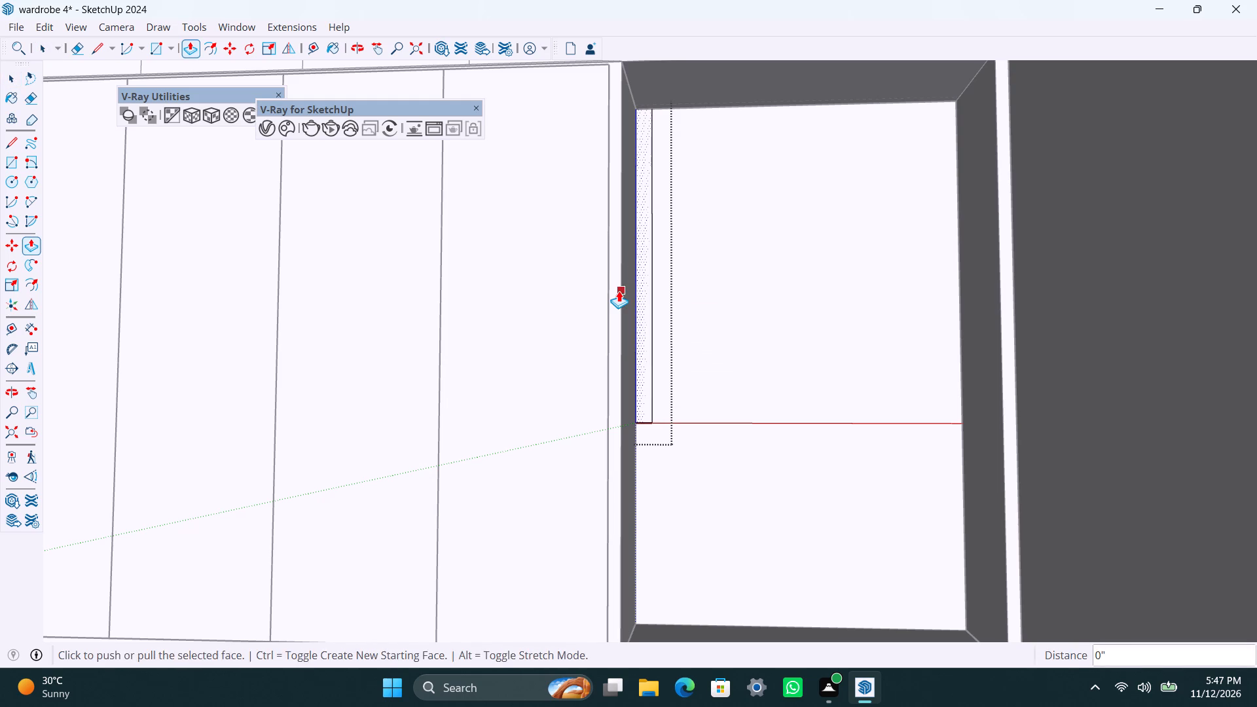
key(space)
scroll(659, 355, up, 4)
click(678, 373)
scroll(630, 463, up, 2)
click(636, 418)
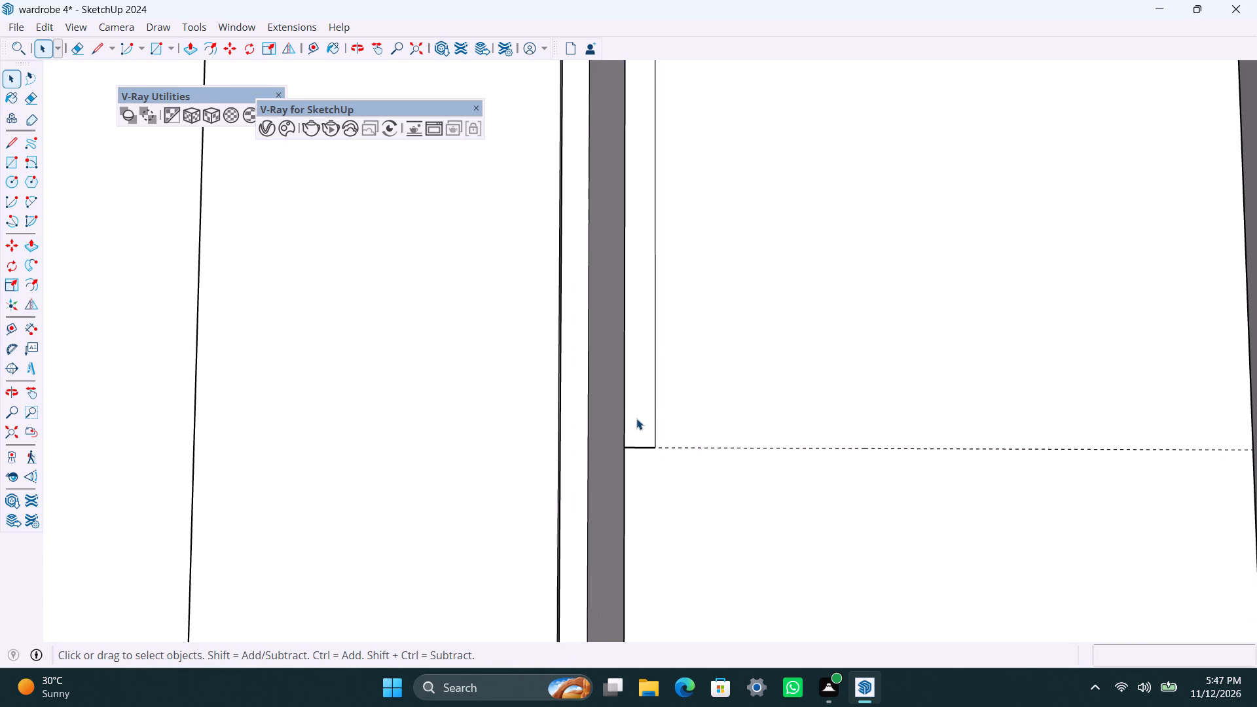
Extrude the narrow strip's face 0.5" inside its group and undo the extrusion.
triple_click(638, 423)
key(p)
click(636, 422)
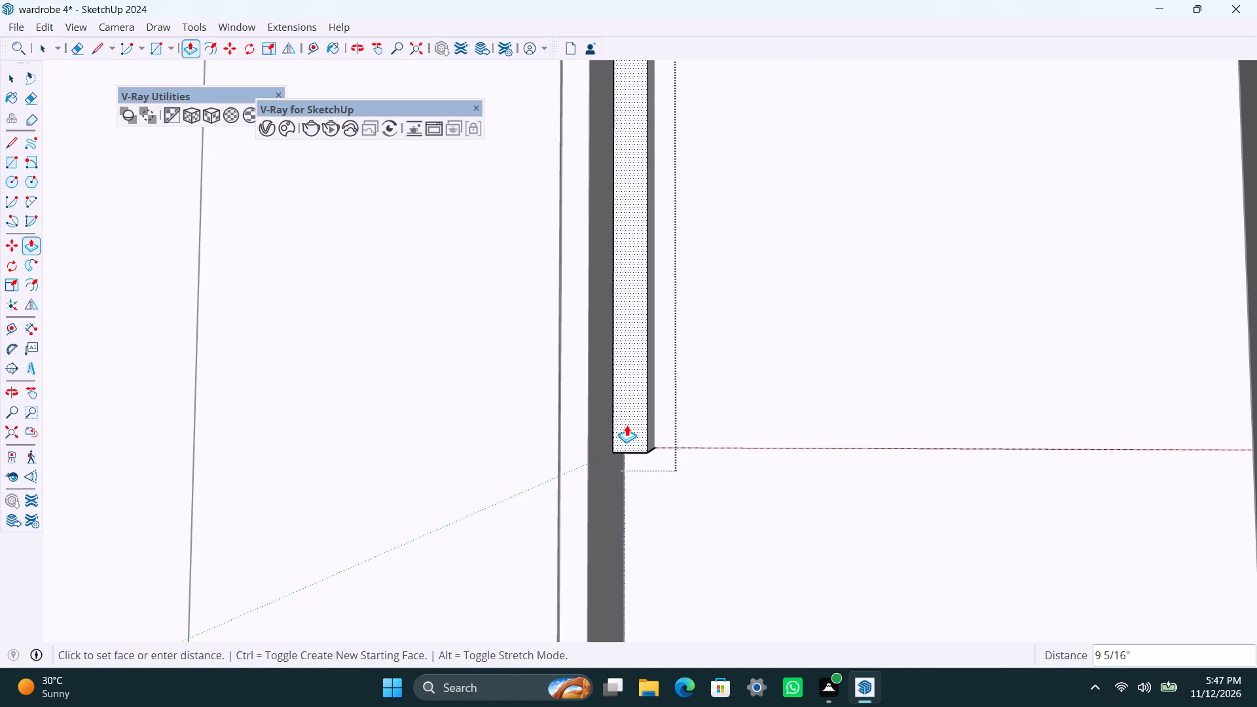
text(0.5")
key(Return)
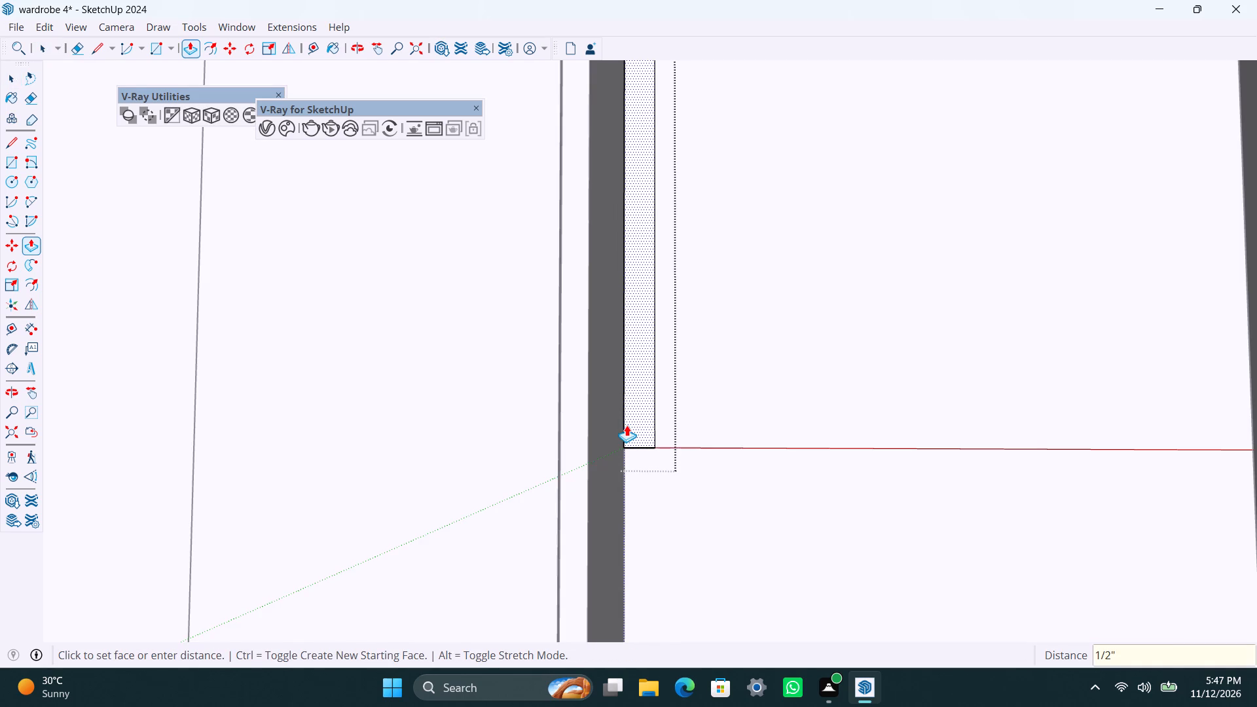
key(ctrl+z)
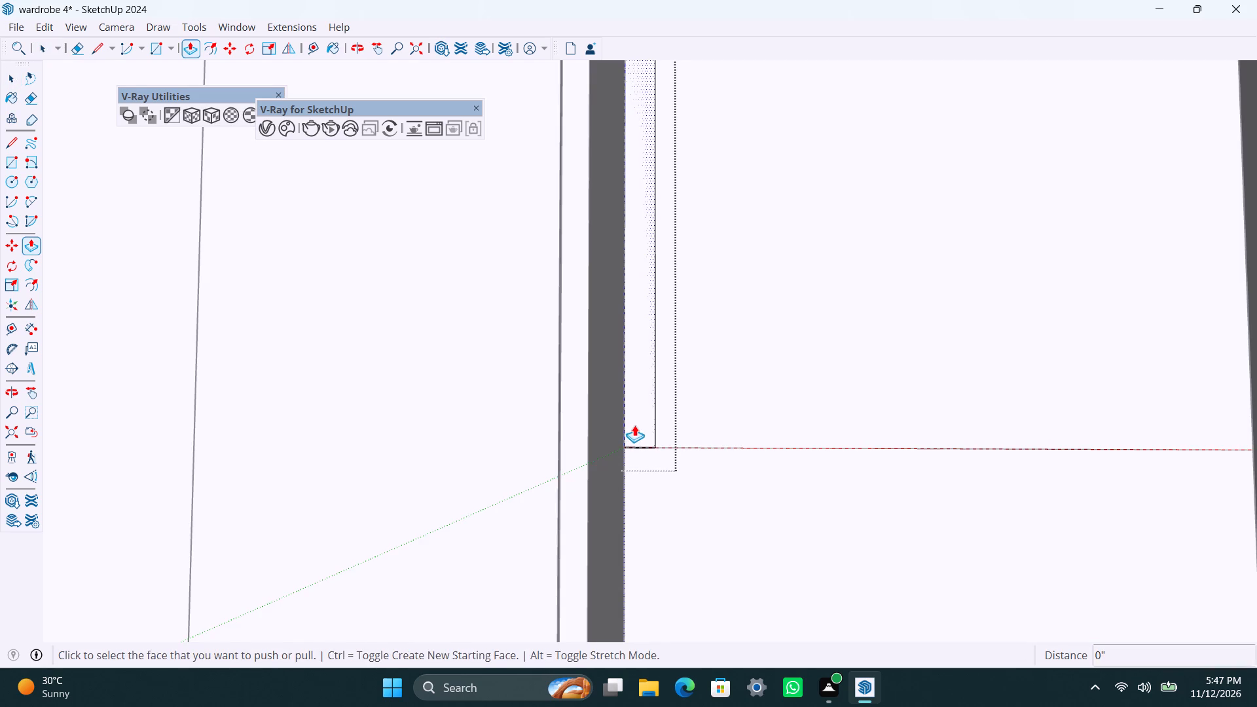
Extrude the narrow strip's face 3" out from the back wall.
click(635, 425)
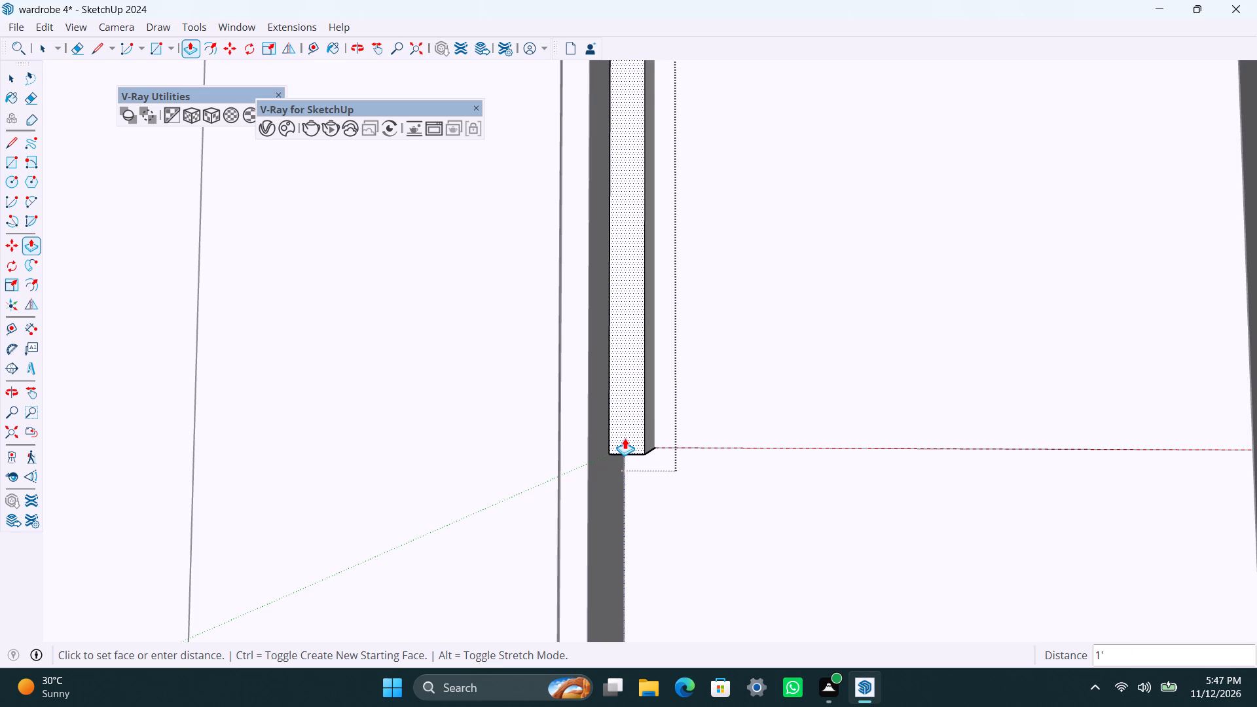
text(3")
key(Return)
key(space)
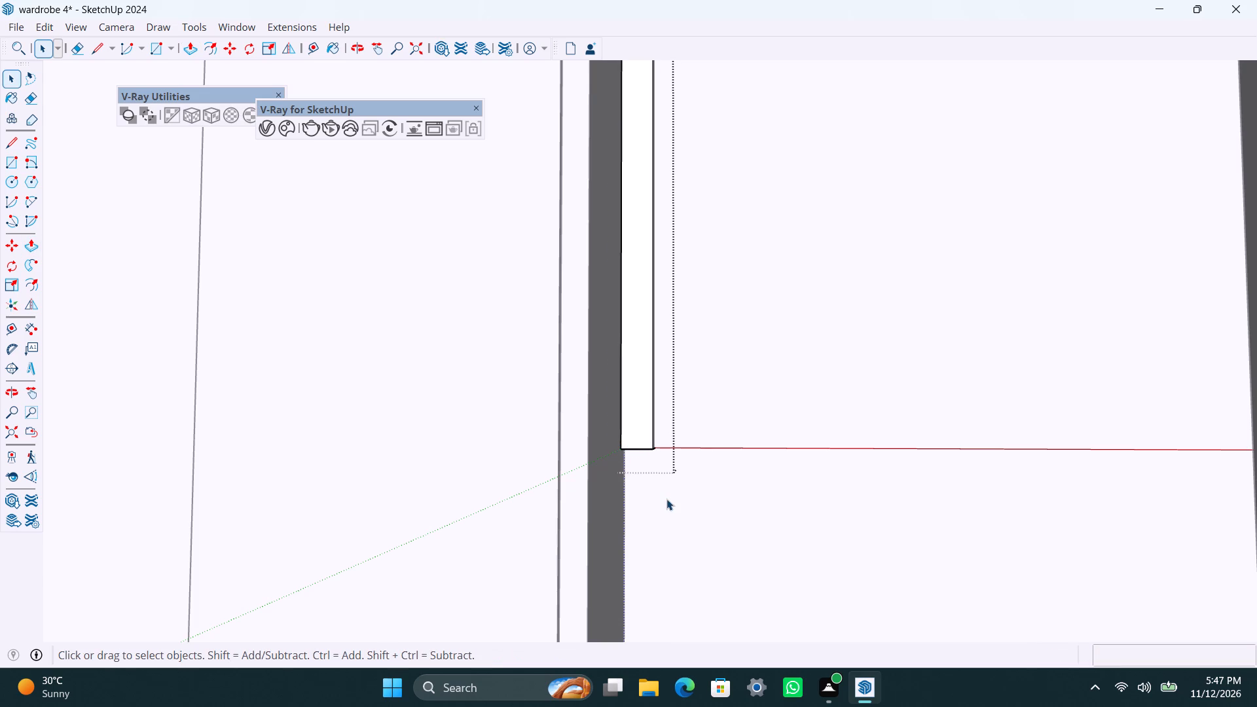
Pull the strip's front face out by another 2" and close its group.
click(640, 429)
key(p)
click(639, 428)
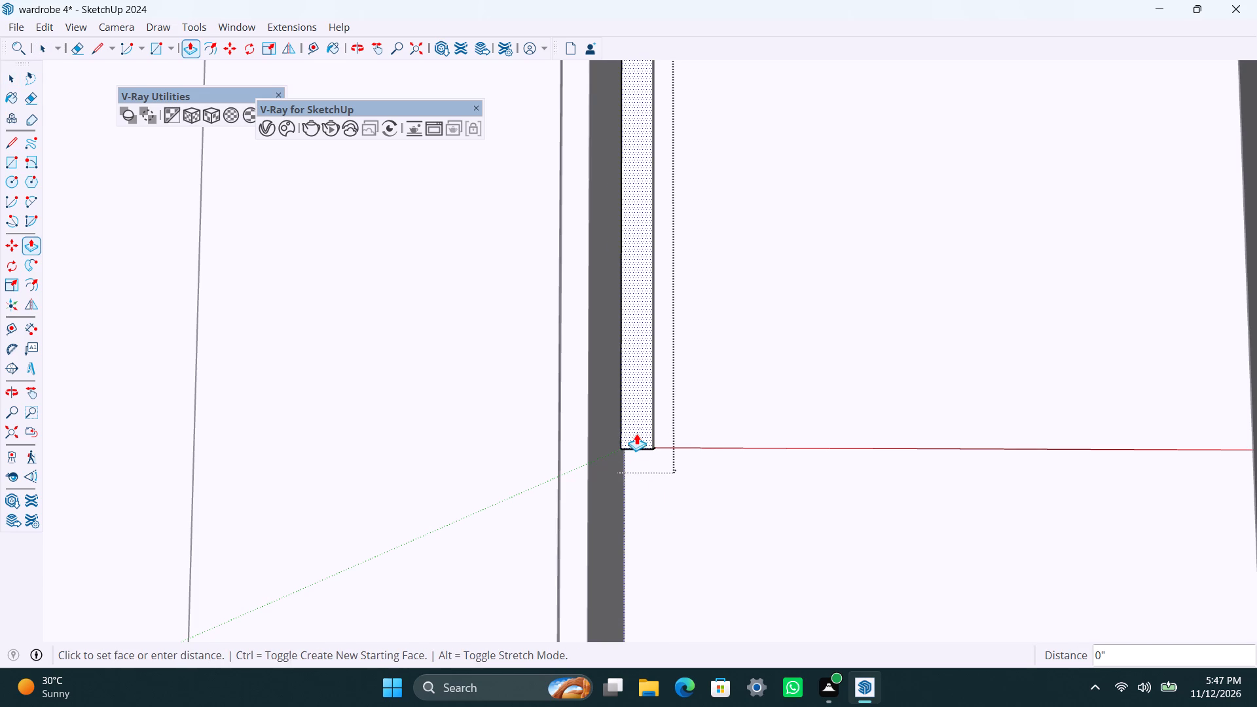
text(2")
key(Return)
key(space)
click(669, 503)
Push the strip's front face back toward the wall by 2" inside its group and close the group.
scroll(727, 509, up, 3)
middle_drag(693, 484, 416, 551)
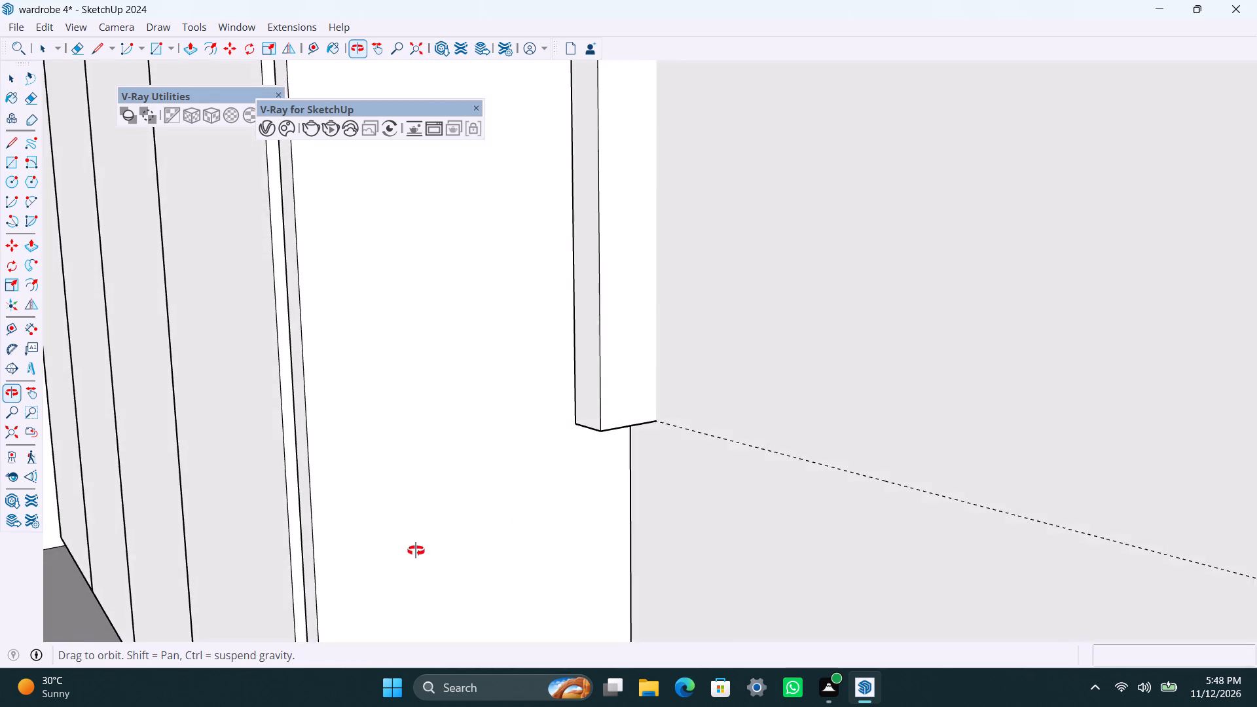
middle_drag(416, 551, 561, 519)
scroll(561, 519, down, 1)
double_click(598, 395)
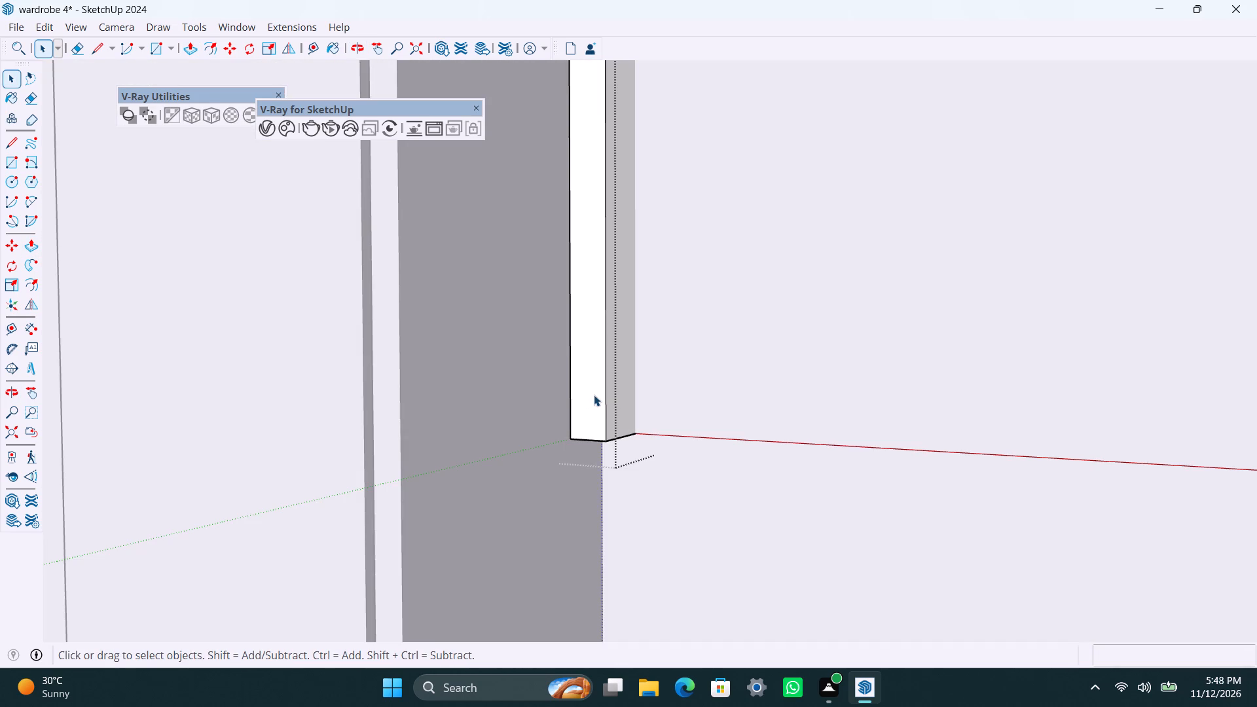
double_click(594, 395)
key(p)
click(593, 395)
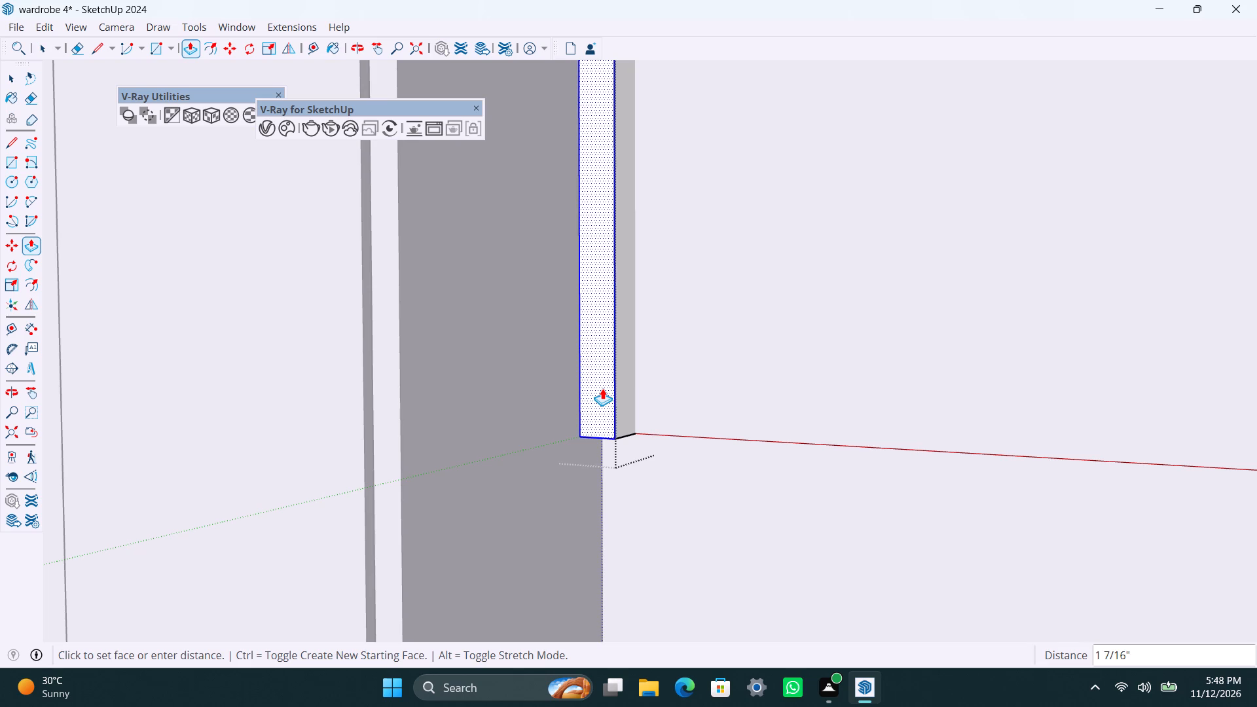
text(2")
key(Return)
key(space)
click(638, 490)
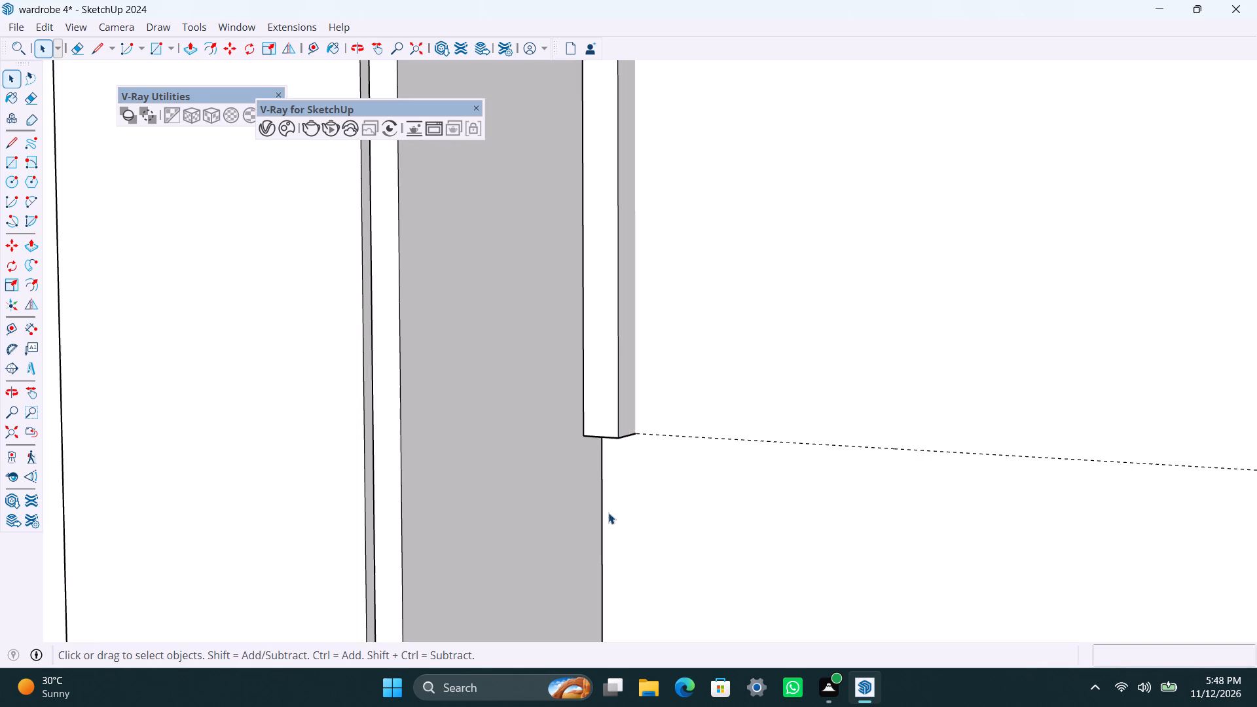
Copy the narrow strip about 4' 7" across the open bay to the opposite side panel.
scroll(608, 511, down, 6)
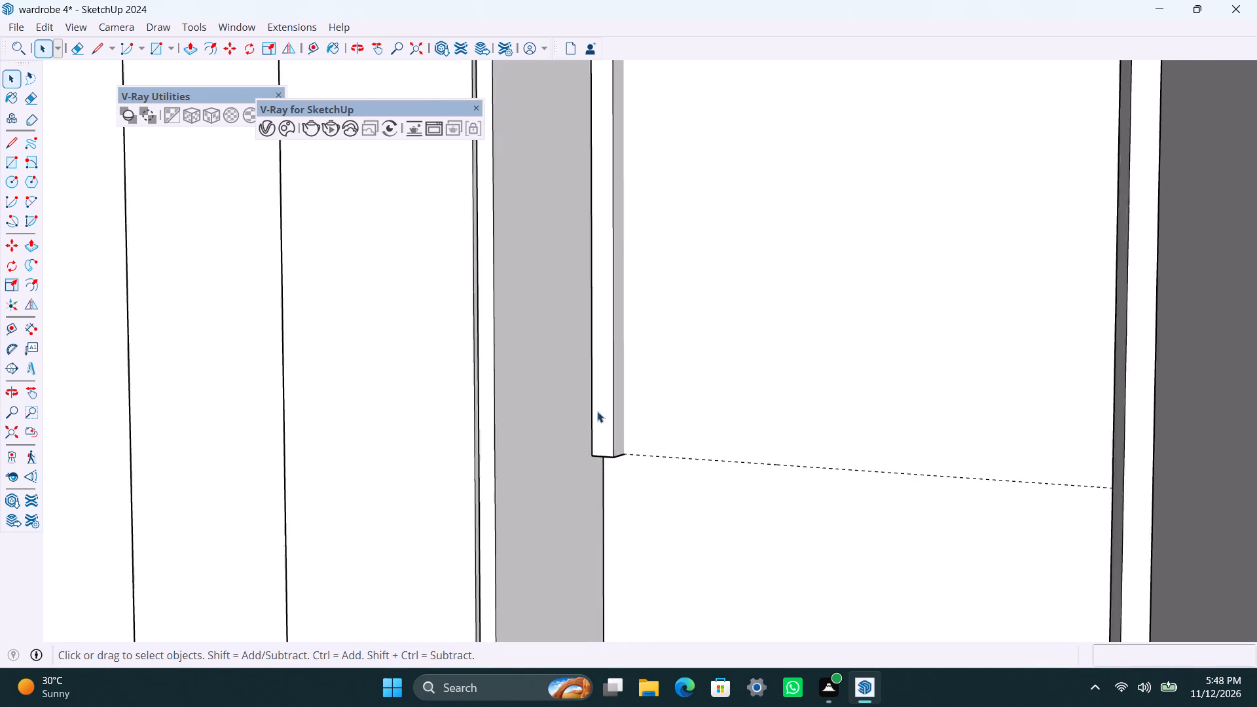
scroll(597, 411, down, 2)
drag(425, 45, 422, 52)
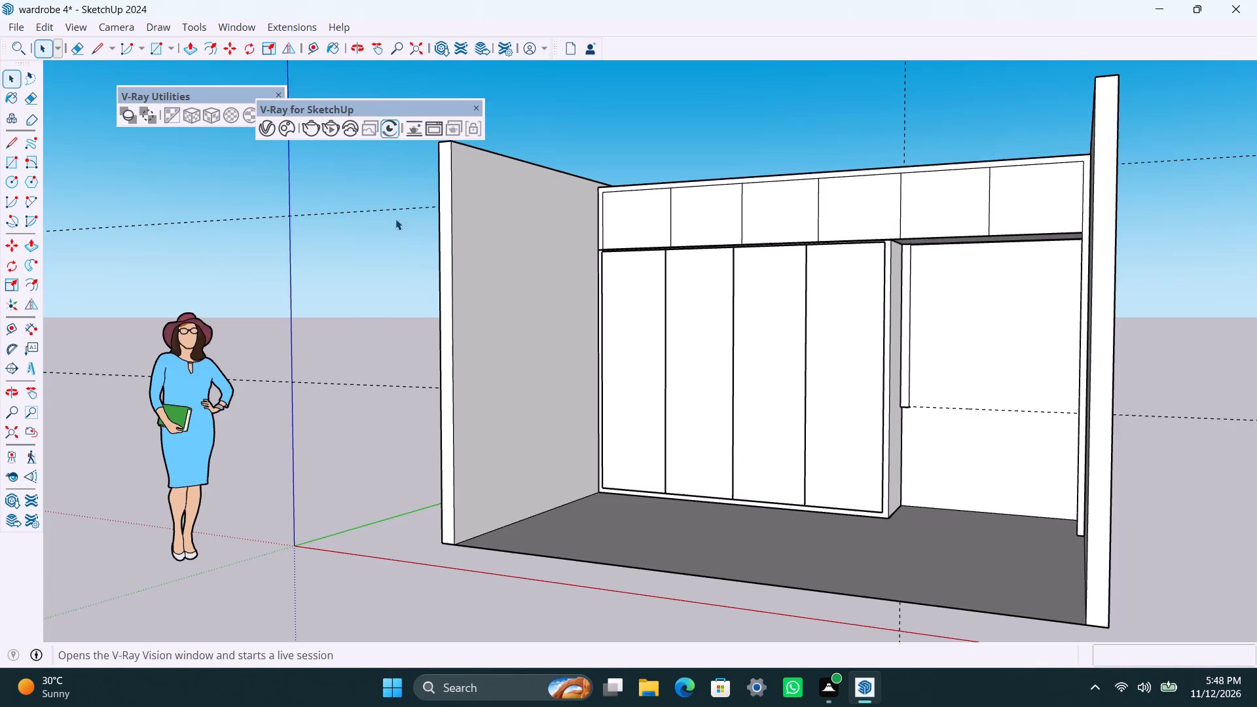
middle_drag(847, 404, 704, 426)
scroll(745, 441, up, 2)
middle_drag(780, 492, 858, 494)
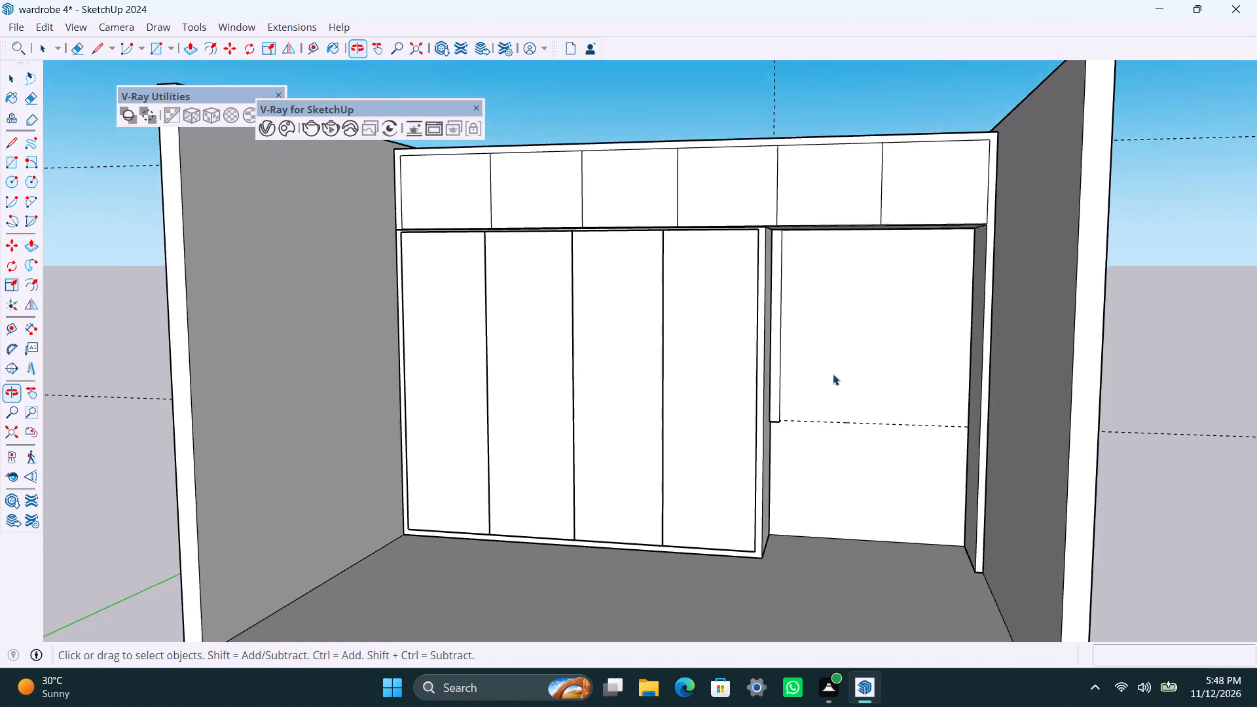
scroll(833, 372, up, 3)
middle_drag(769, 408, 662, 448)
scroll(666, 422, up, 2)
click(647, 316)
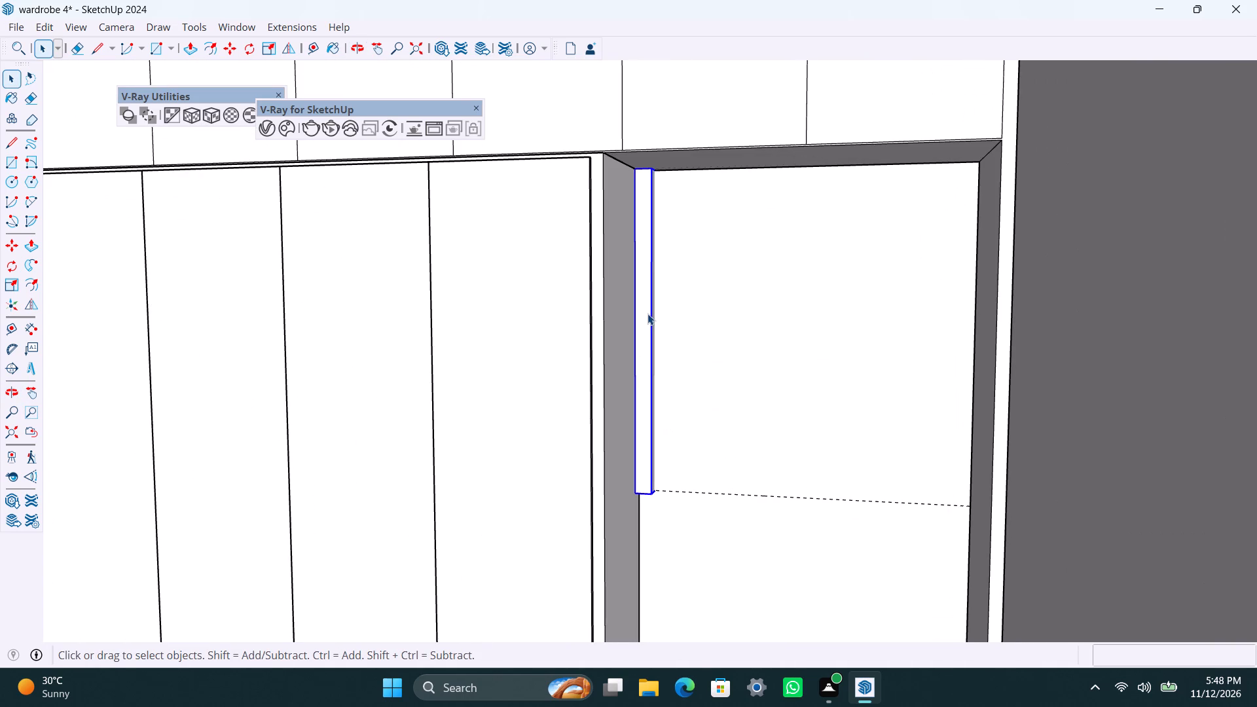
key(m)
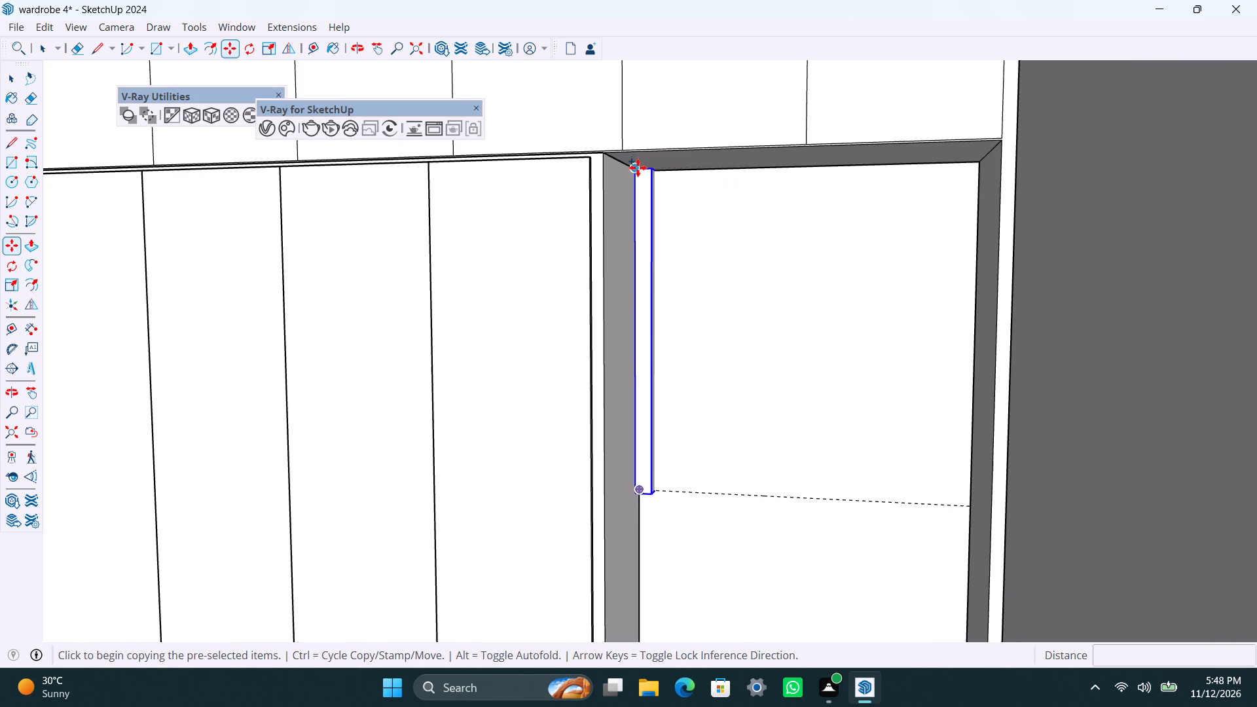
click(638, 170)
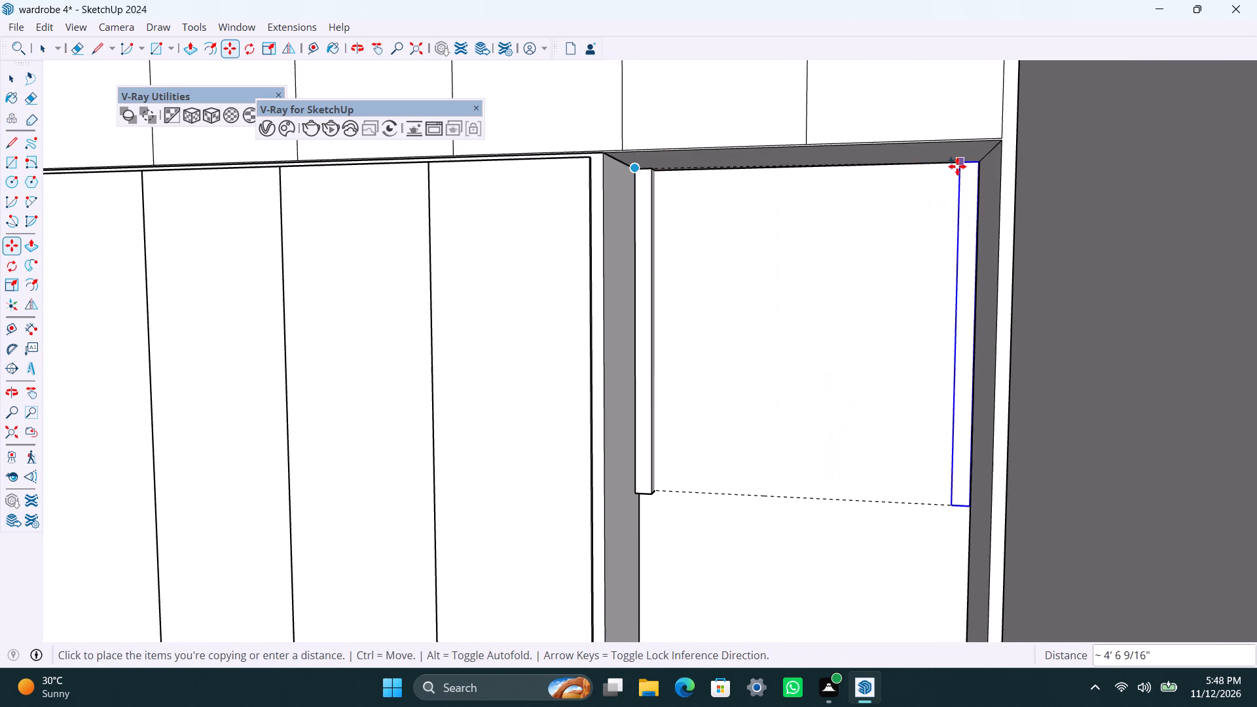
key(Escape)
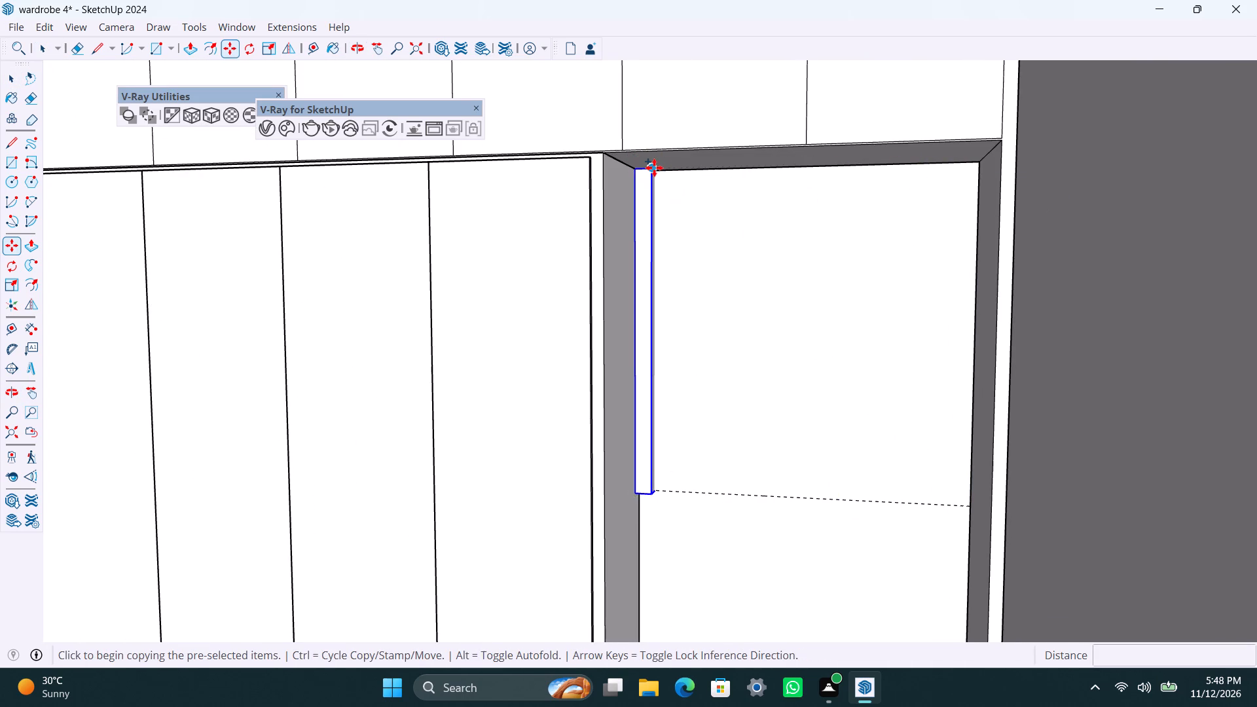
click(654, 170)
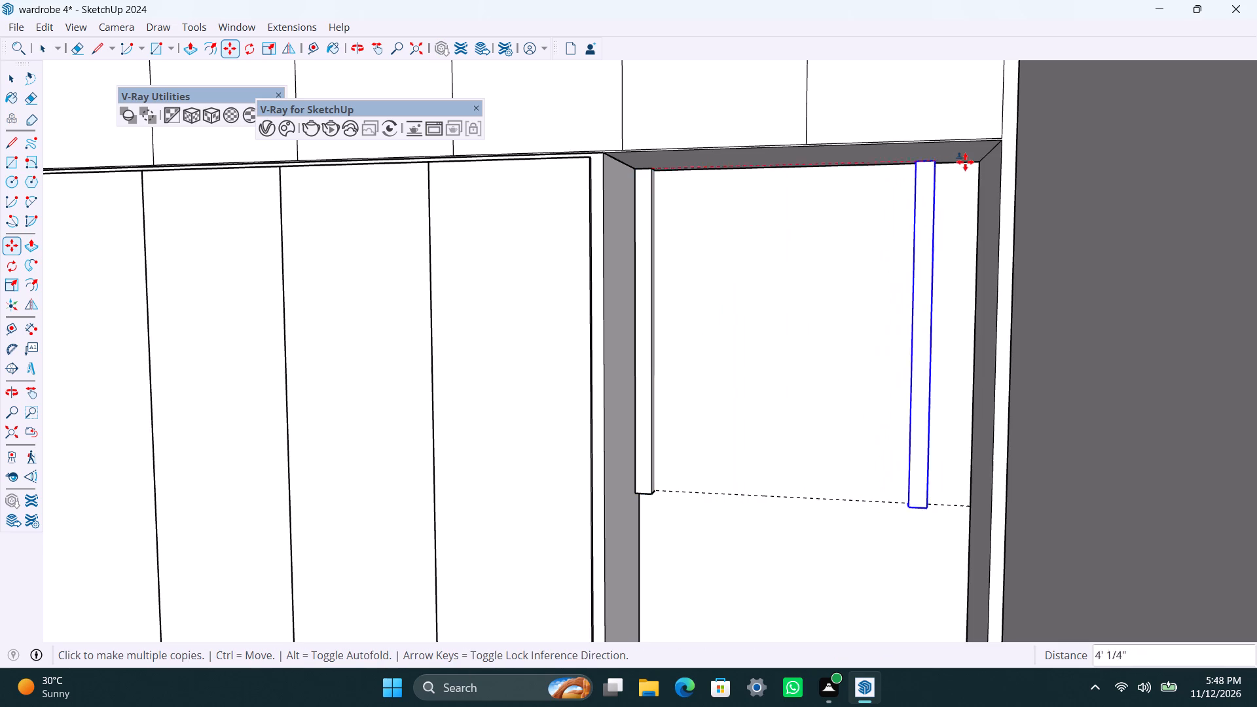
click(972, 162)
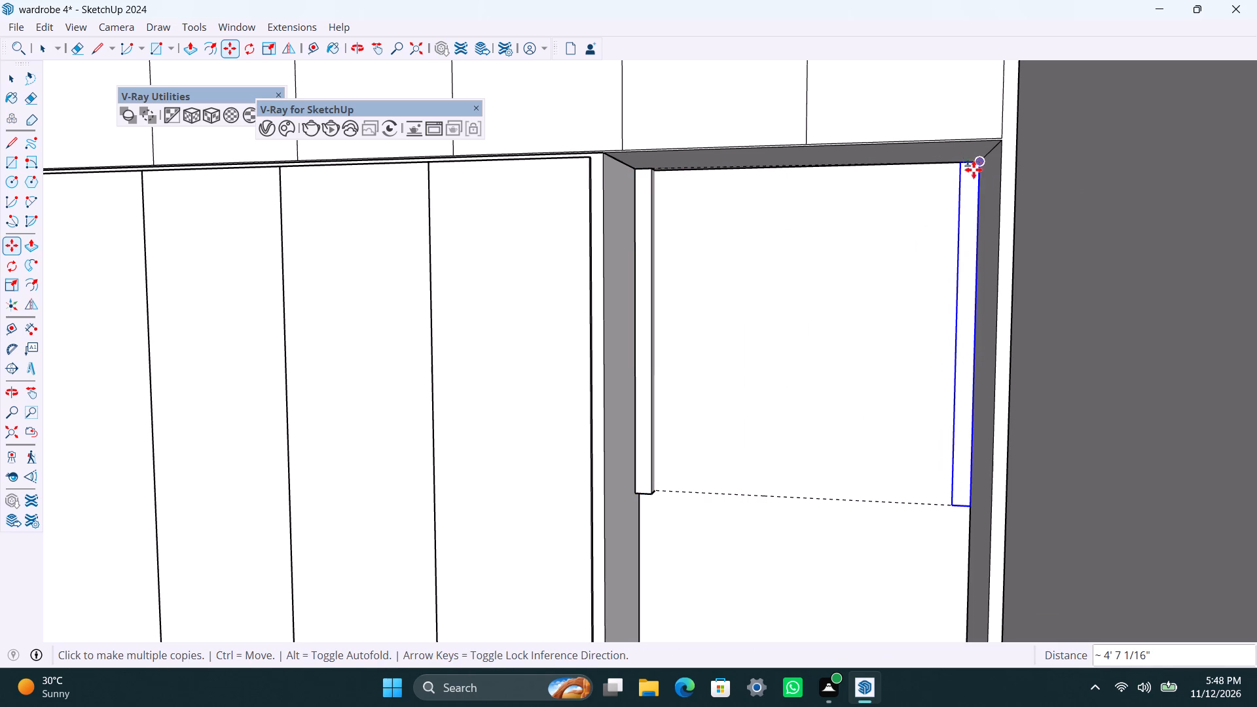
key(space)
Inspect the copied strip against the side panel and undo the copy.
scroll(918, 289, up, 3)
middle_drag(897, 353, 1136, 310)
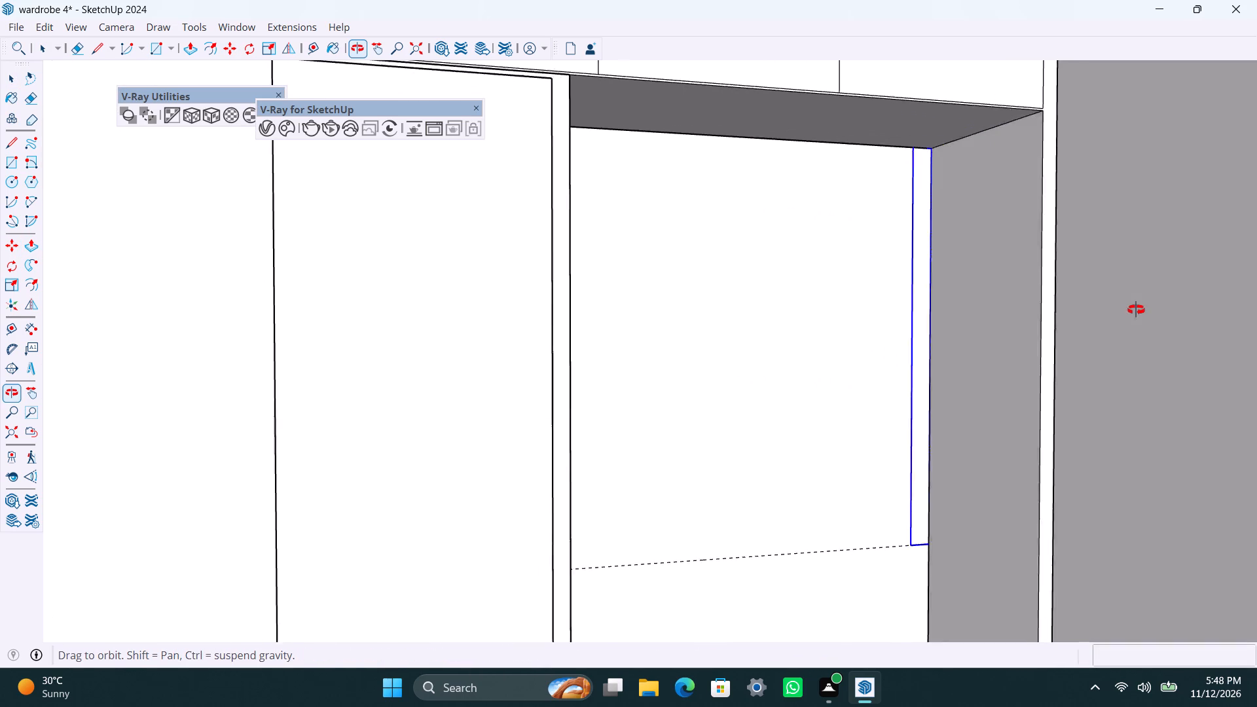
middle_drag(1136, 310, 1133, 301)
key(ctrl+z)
Move the narrow strip forward so its top corner meets the front edge of the wardrobe's side panel.
scroll(761, 328, up, 3)
middle_drag(736, 367, 623, 408)
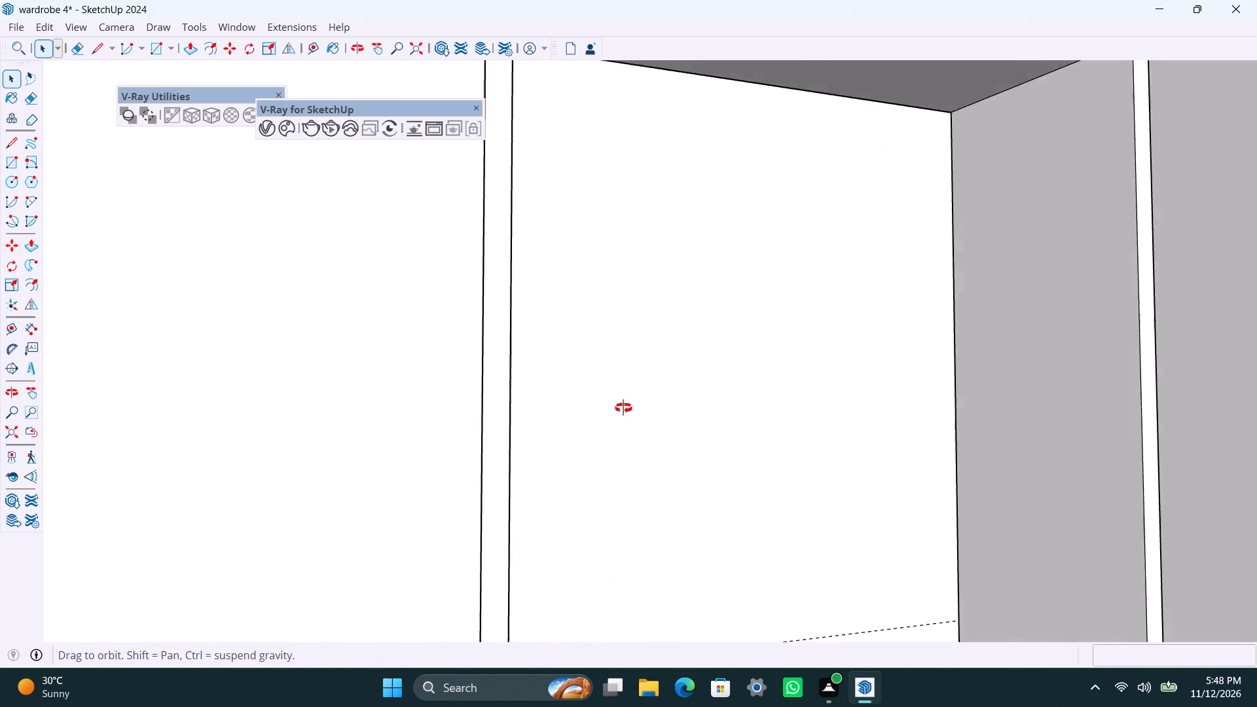
middle_drag(623, 408, 360, 439)
scroll(507, 382, down, 5)
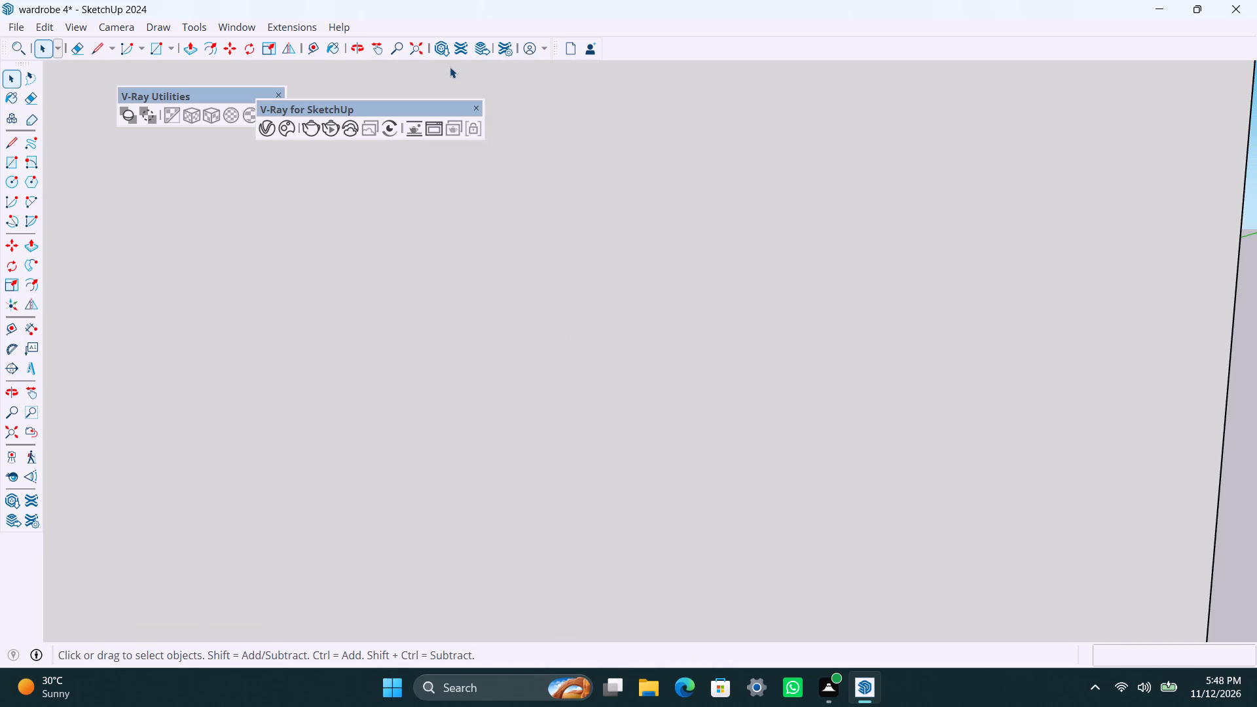
click(415, 56)
scroll(856, 299, up, 2)
shift+middle_drag(895, 287, 828, 307)
scroll(856, 304, up, 3)
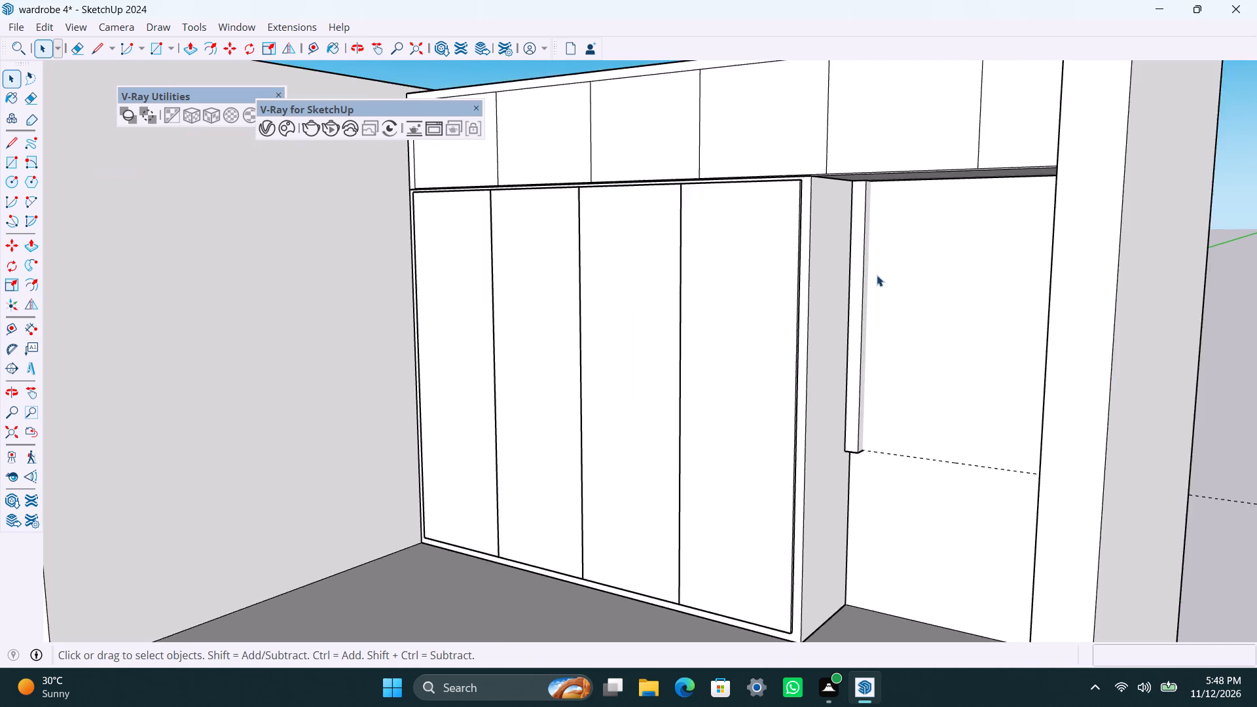
scroll(877, 275, up, 4)
click(854, 185)
key(m)
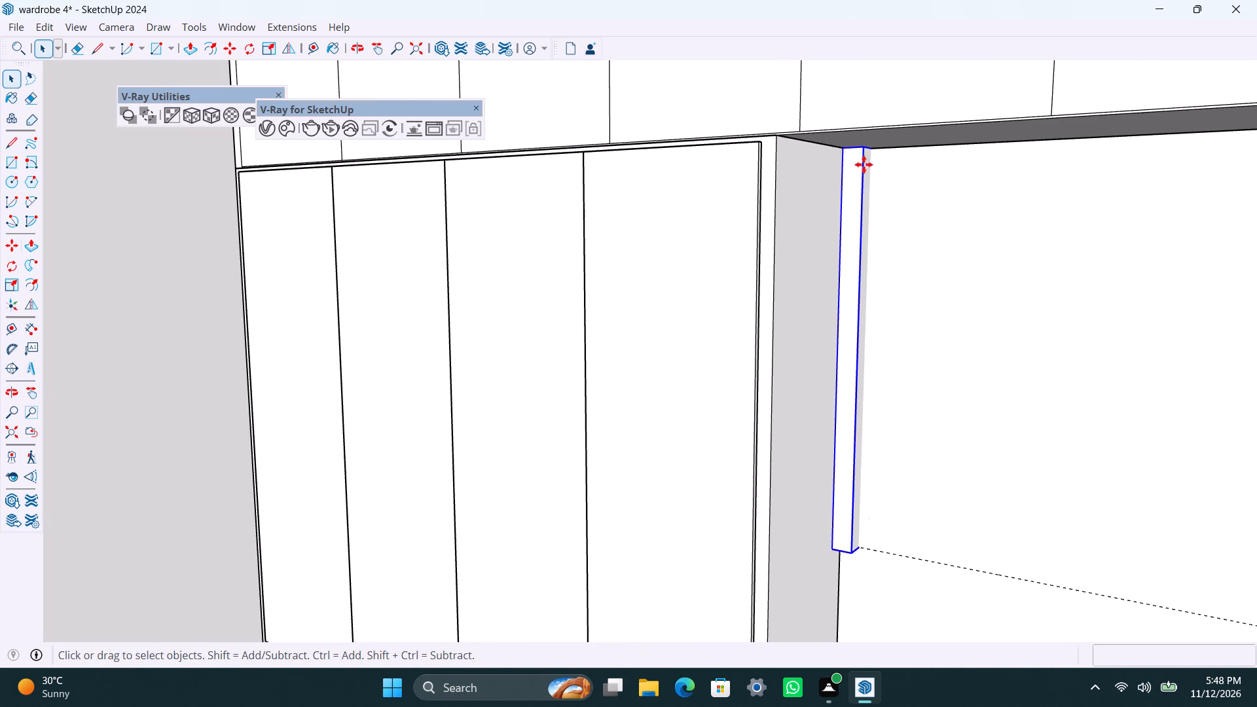
click(840, 148)
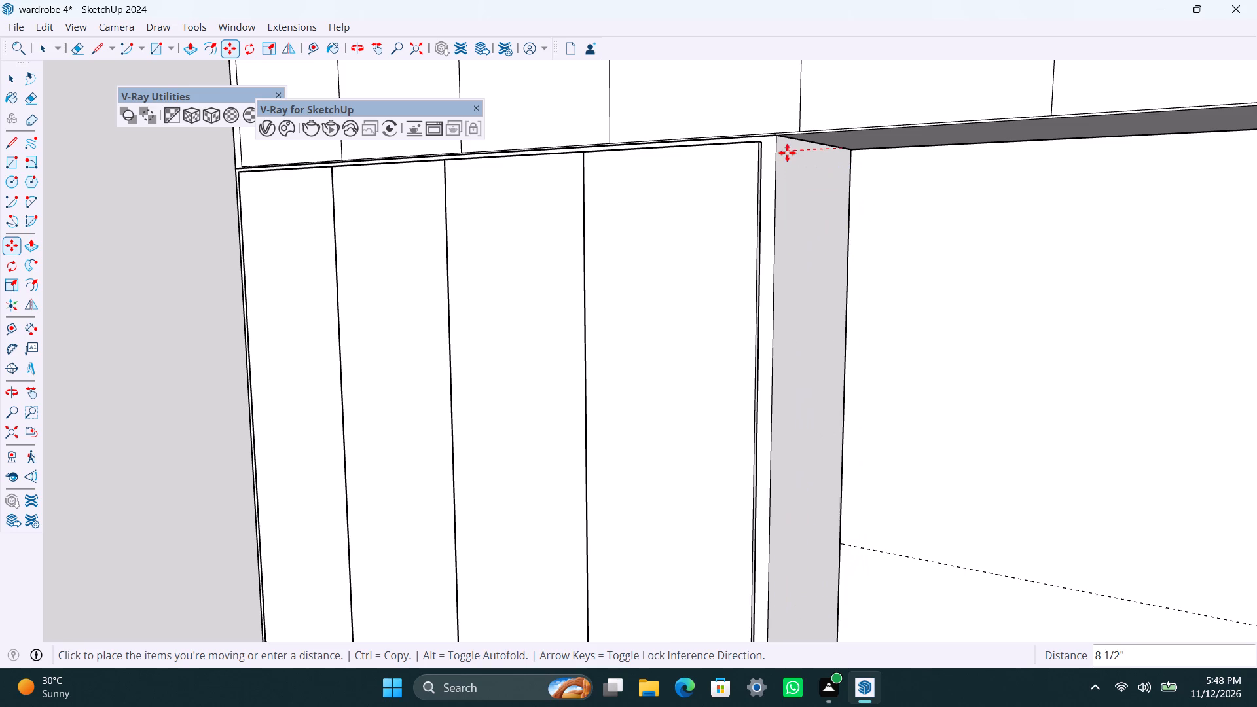
click(780, 137)
key(space)
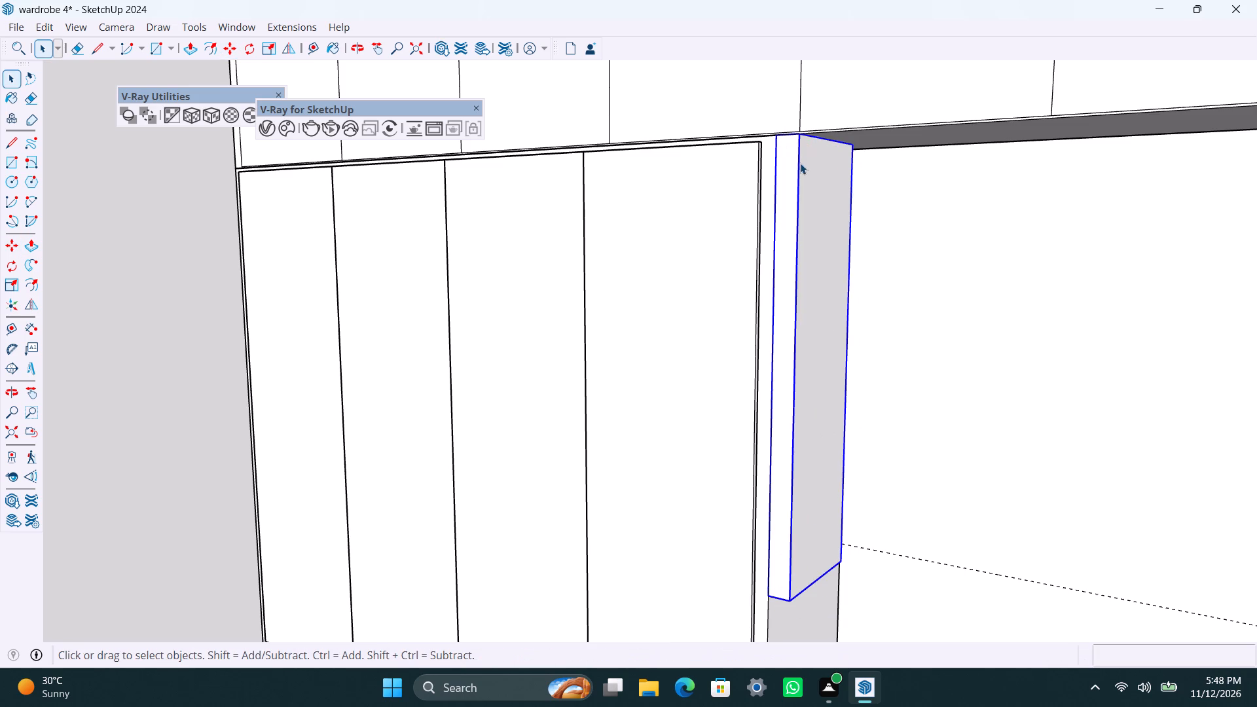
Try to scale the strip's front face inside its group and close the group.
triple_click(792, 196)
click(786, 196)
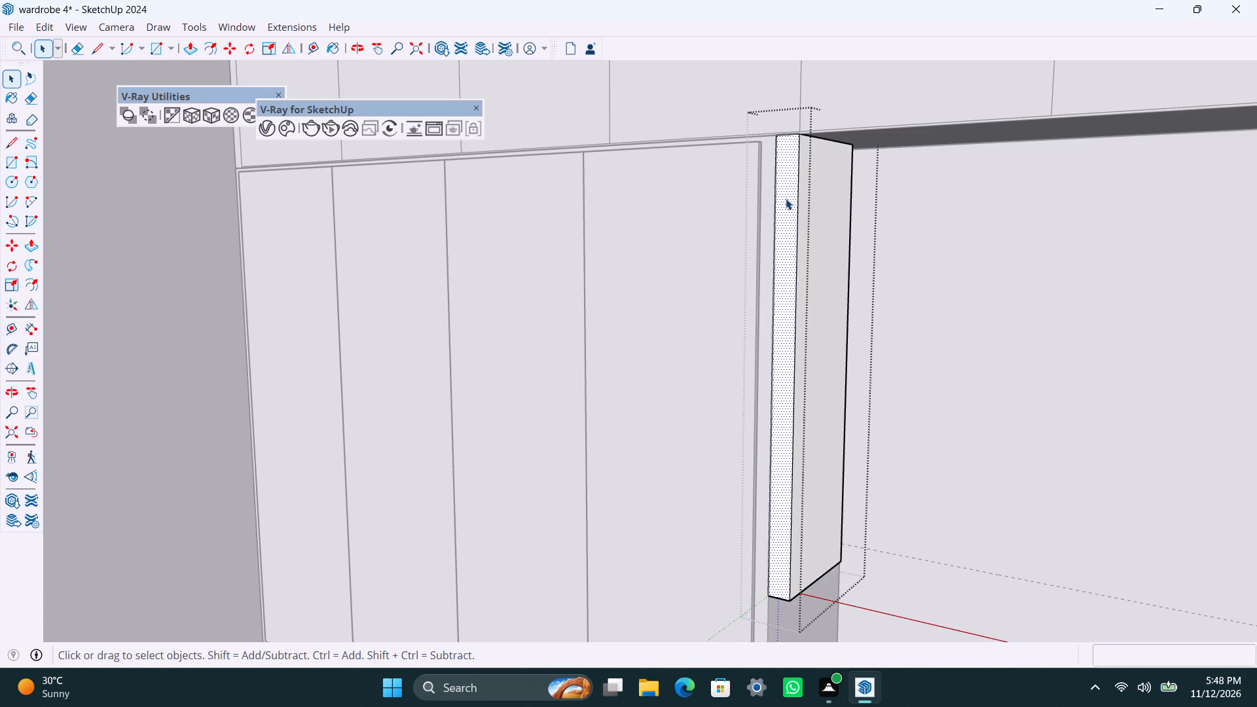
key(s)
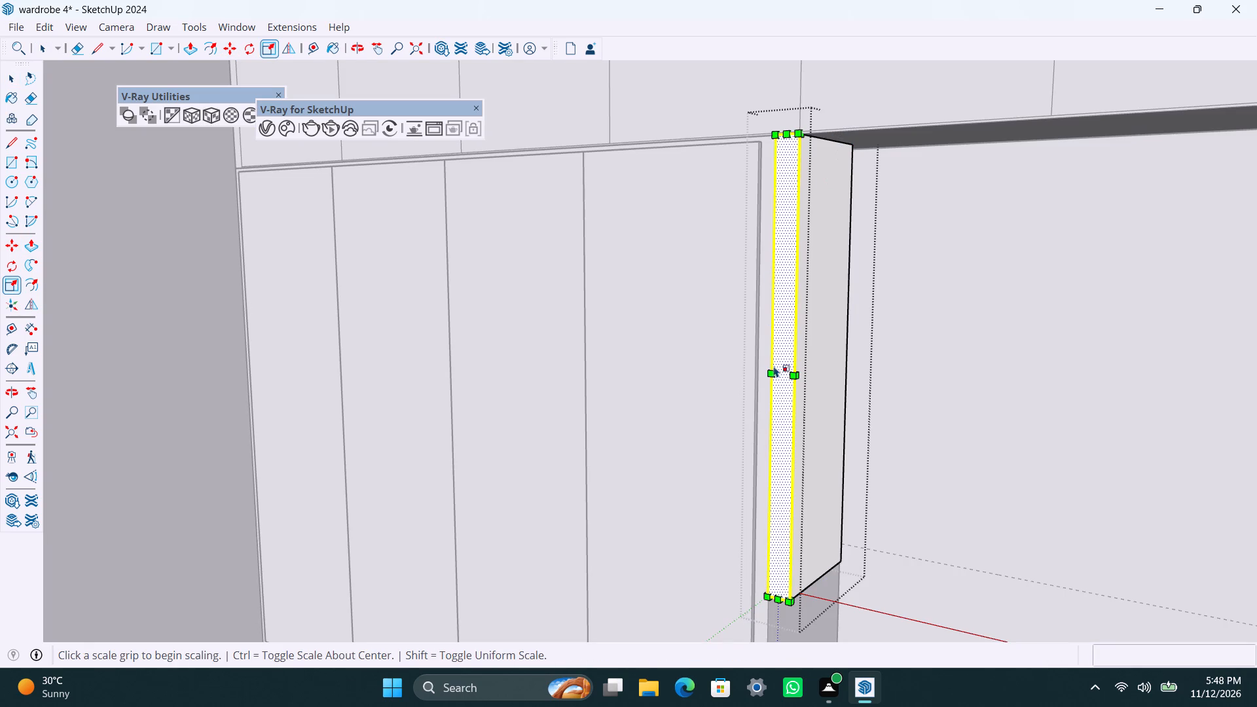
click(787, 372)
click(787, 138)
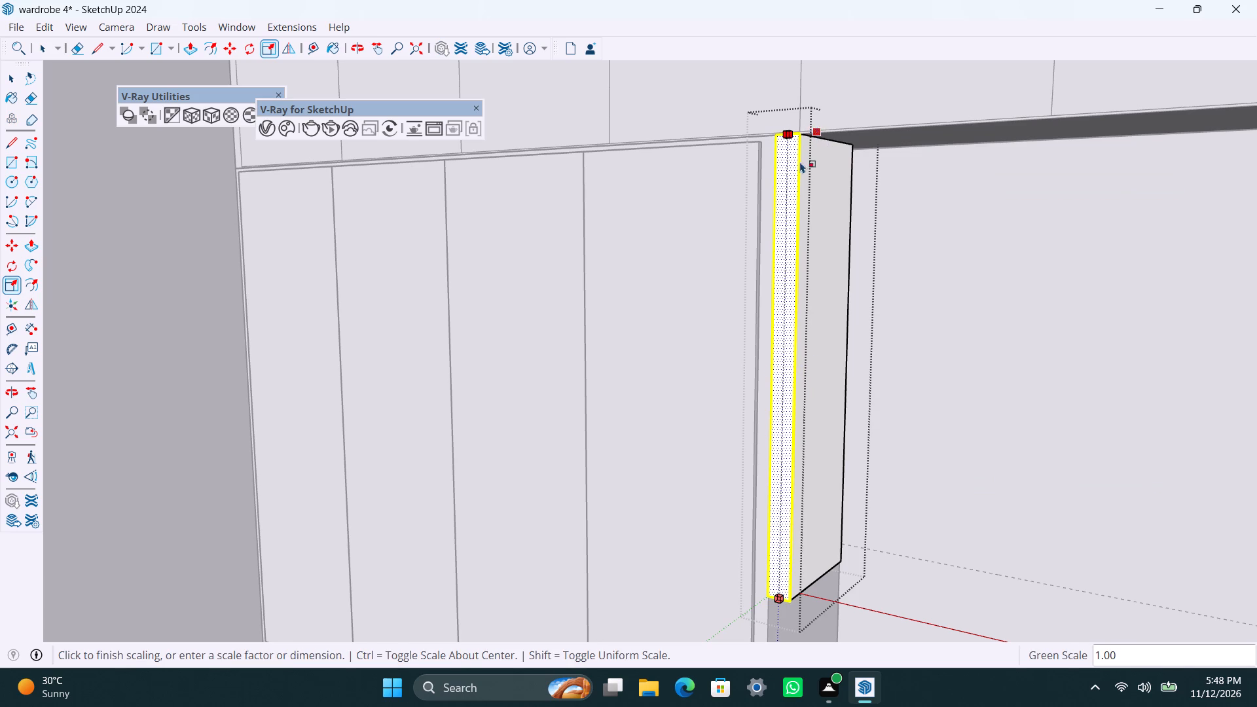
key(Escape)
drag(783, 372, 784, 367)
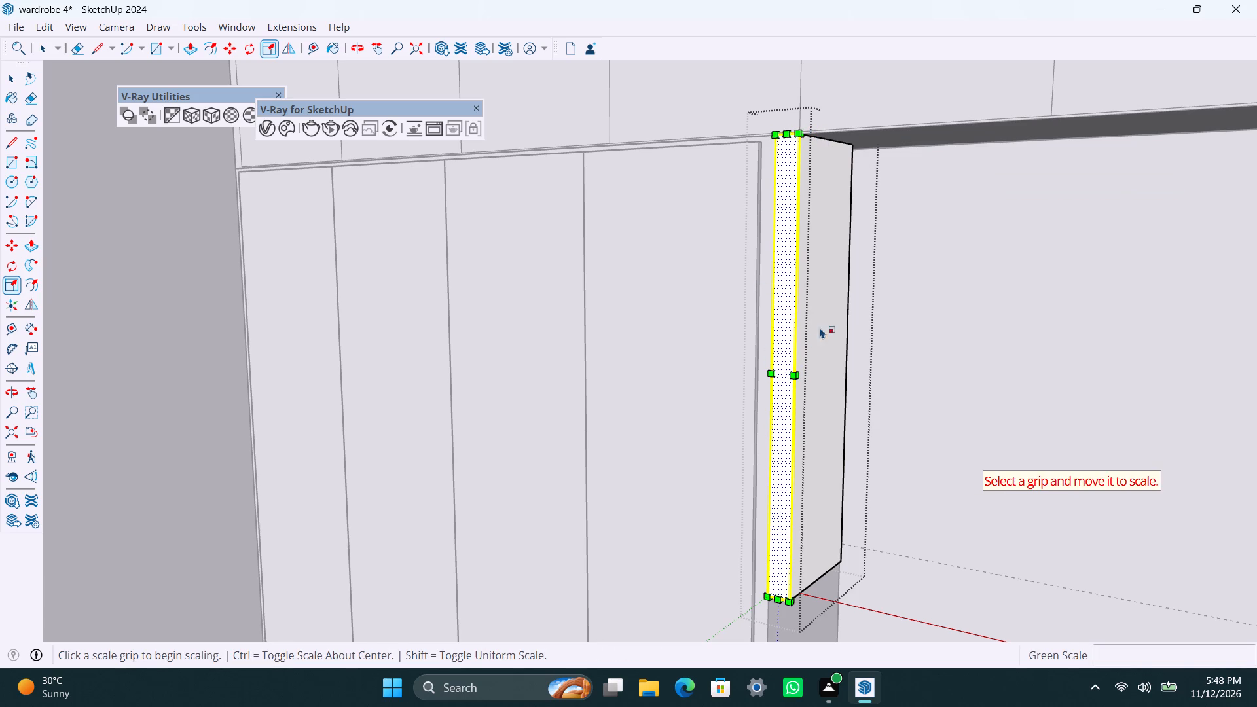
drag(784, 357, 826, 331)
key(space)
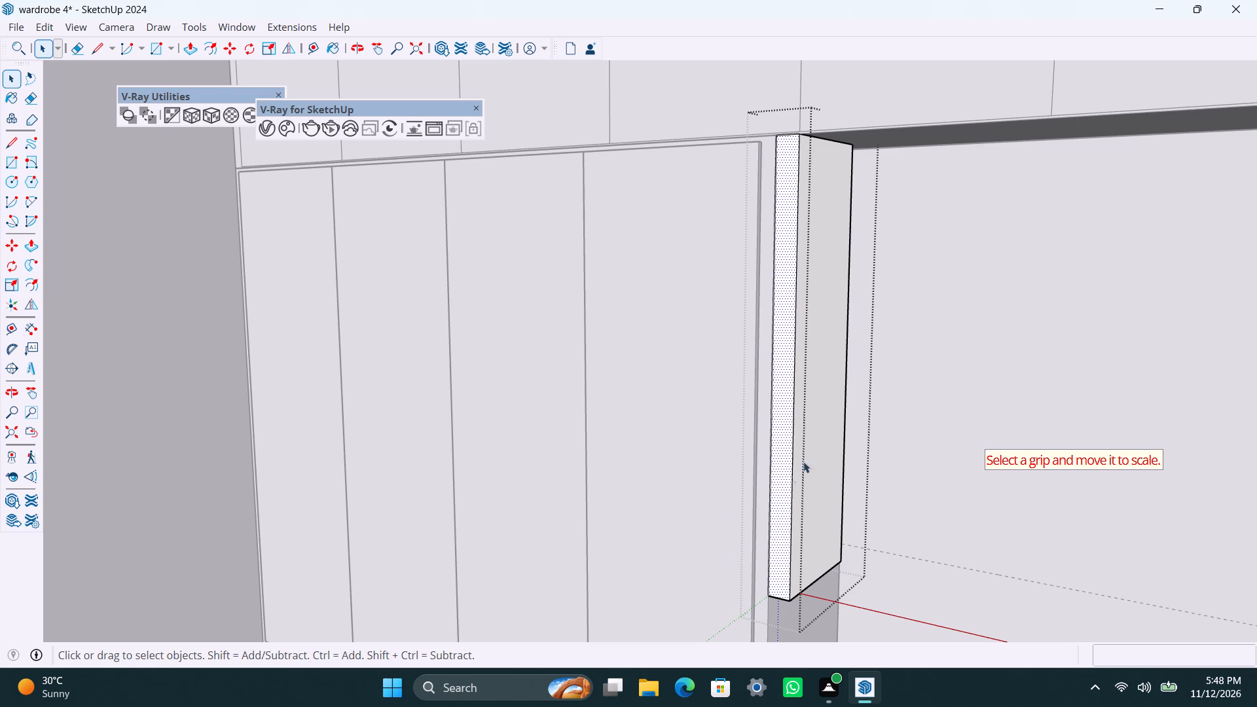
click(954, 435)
Scale the whole strip group to a depth of 3" from its front face.
click(791, 437)
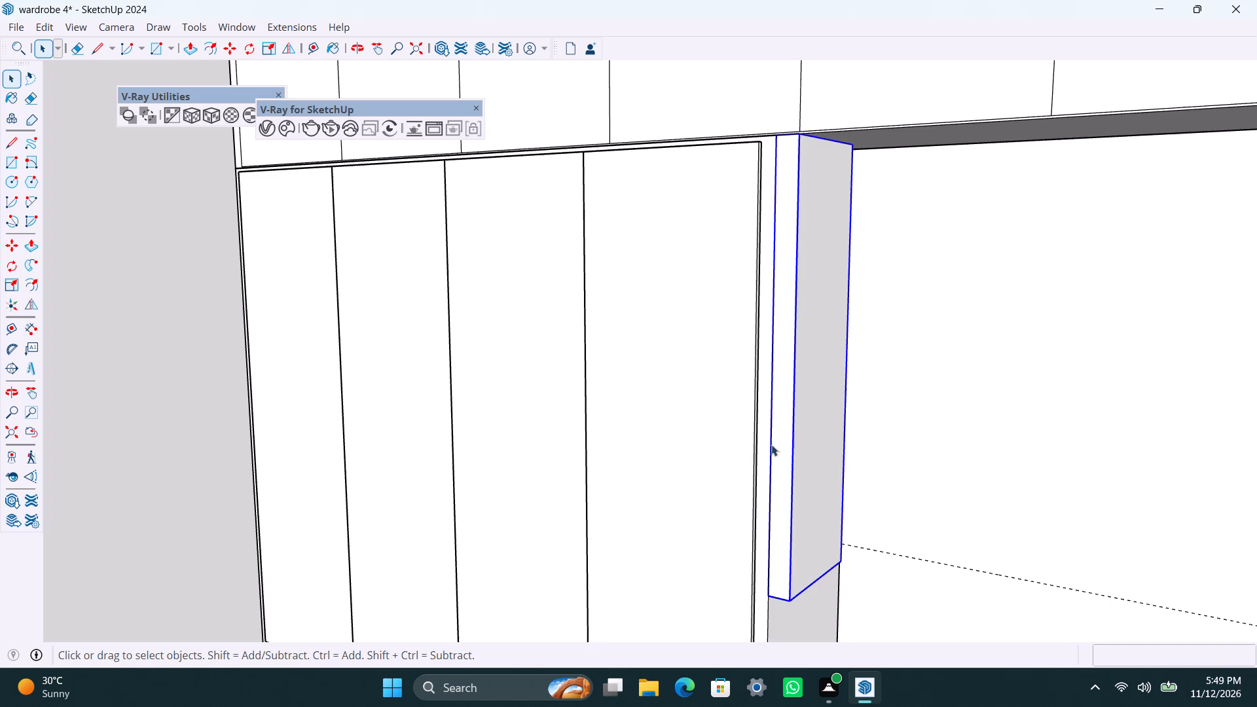
key(s)
click(778, 374)
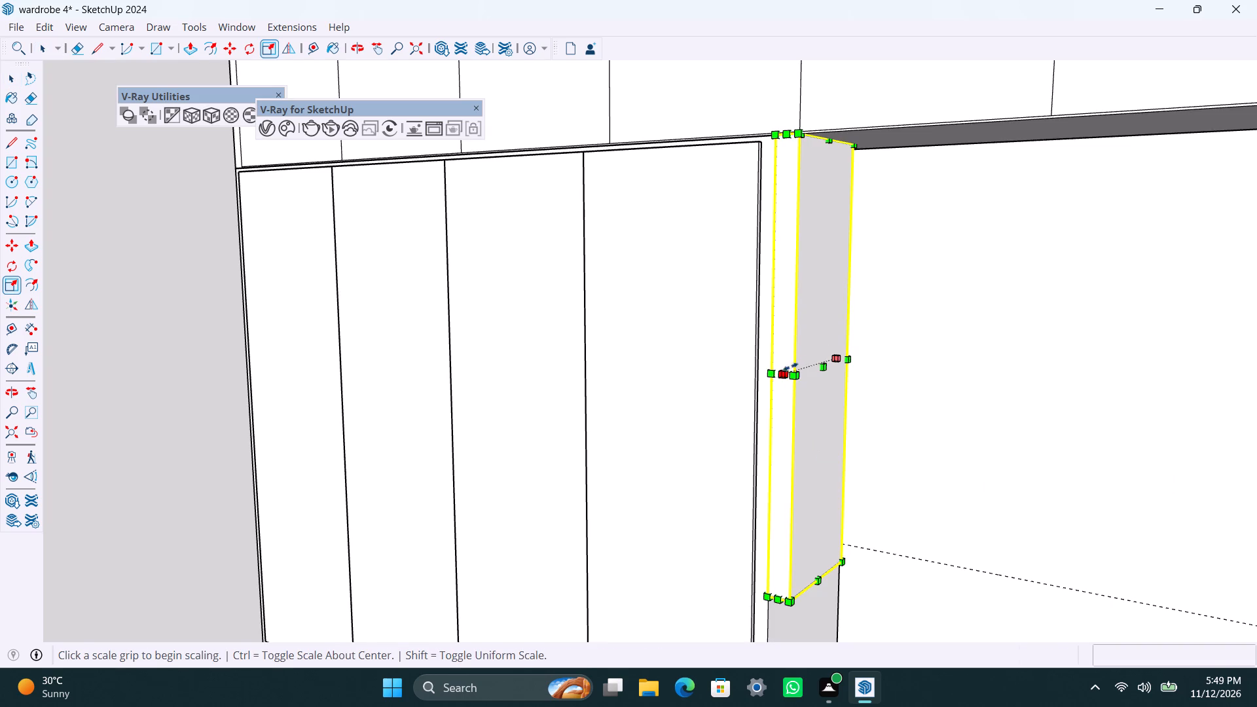
text(3")
key(Return)
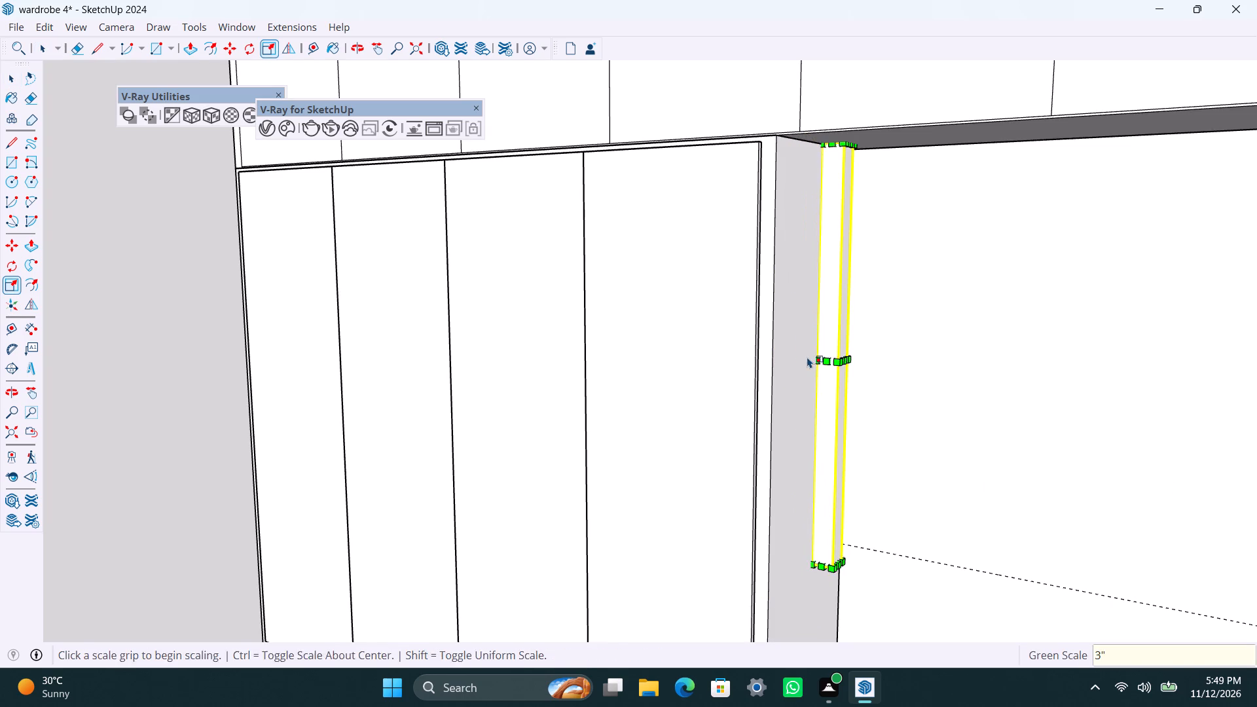
key(space)
click(923, 463)
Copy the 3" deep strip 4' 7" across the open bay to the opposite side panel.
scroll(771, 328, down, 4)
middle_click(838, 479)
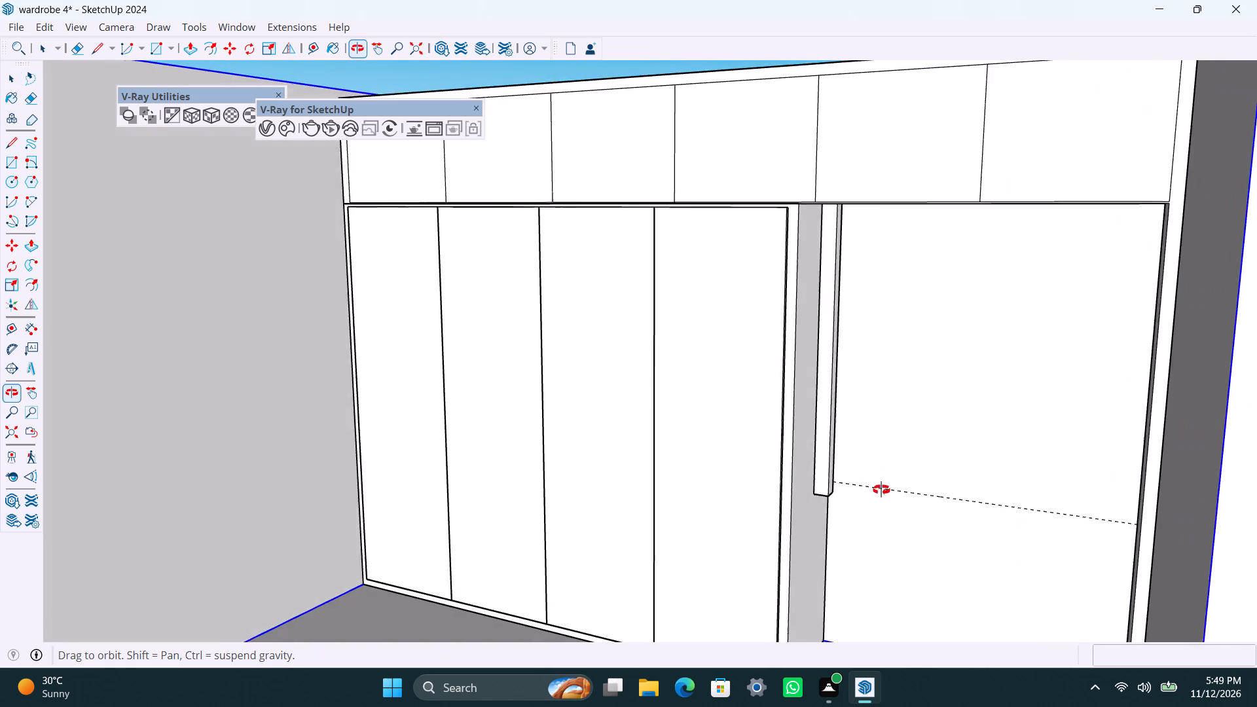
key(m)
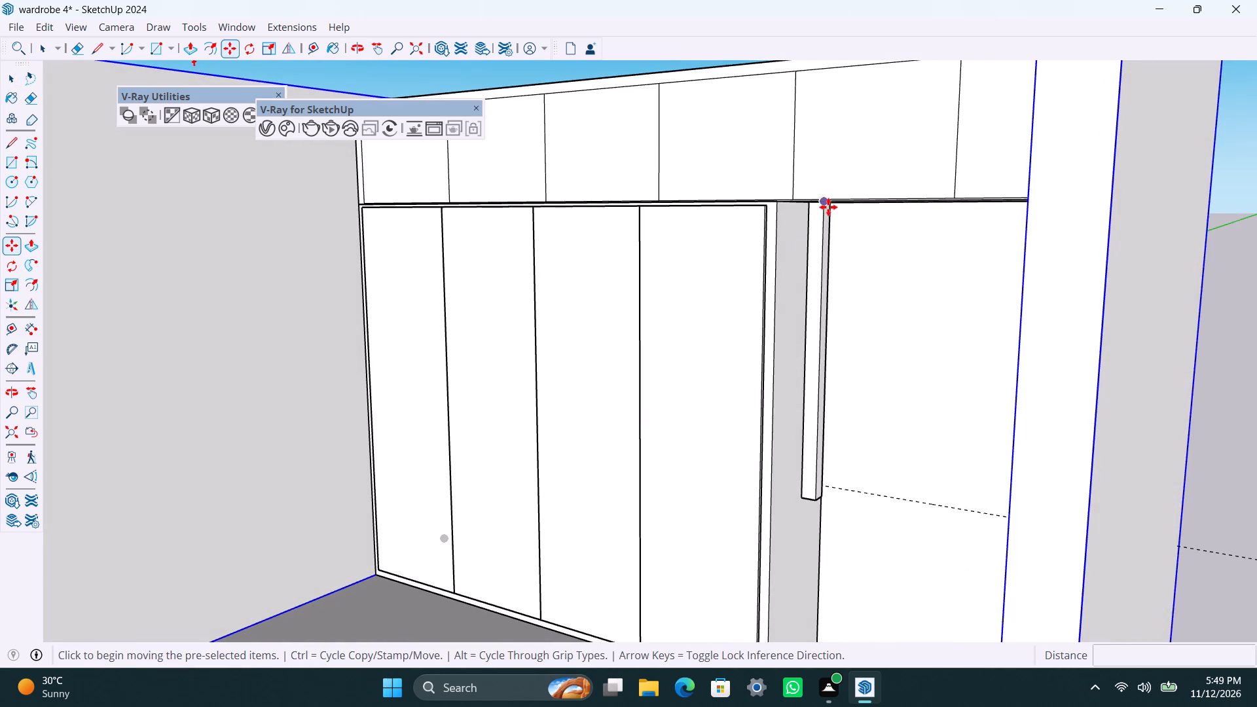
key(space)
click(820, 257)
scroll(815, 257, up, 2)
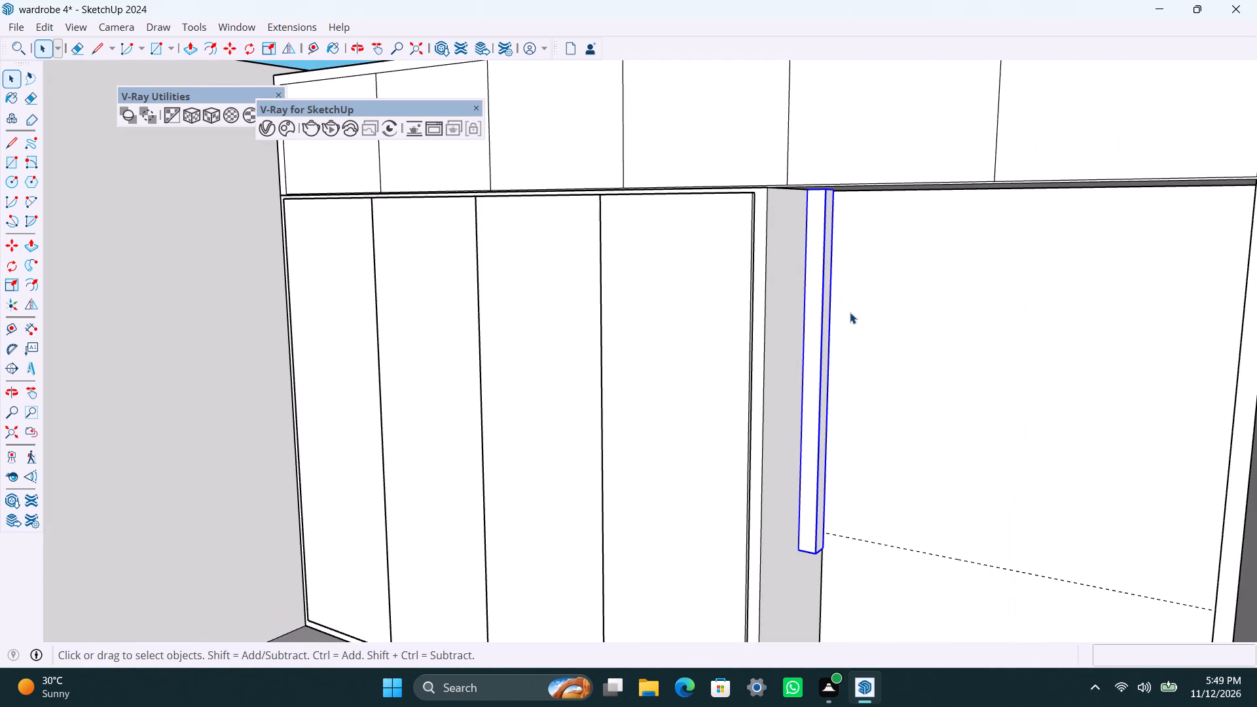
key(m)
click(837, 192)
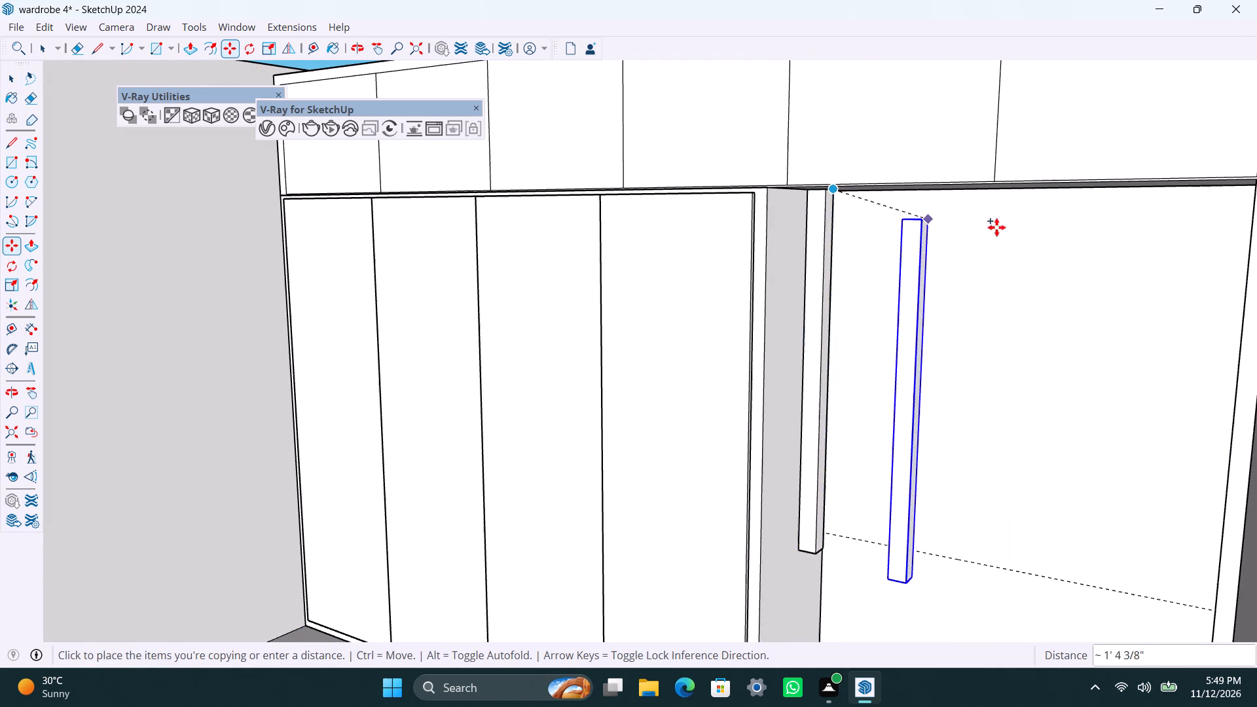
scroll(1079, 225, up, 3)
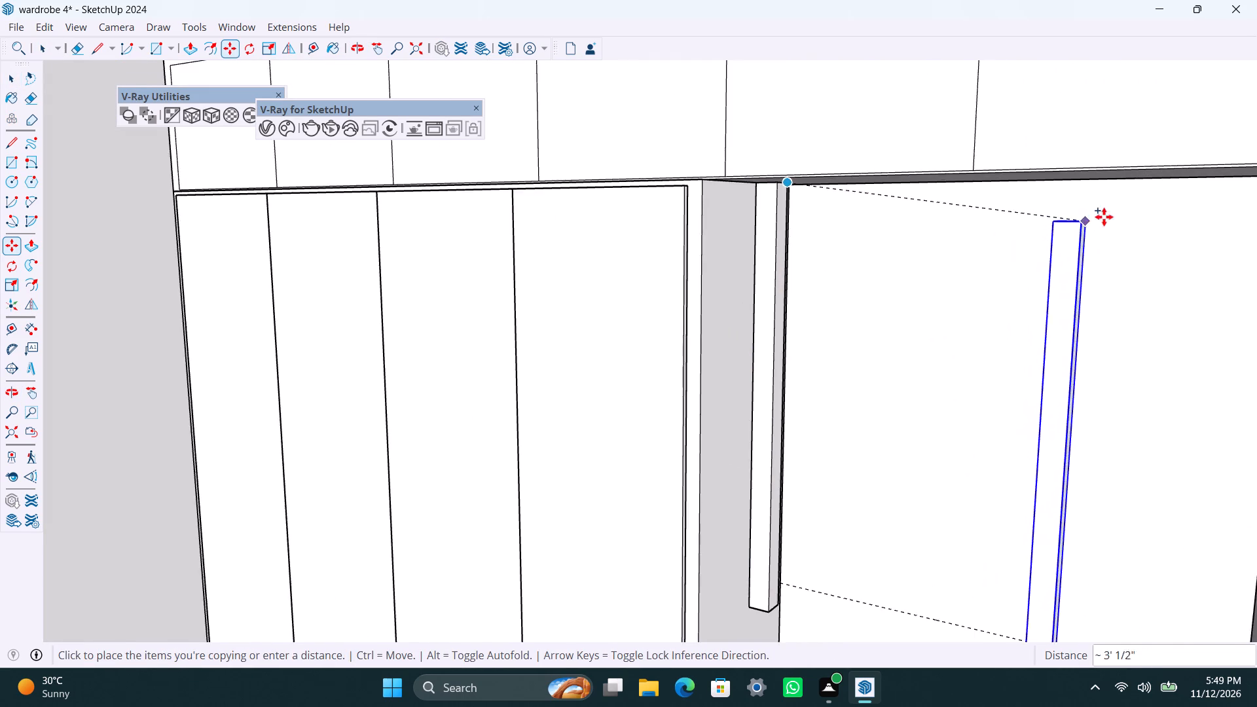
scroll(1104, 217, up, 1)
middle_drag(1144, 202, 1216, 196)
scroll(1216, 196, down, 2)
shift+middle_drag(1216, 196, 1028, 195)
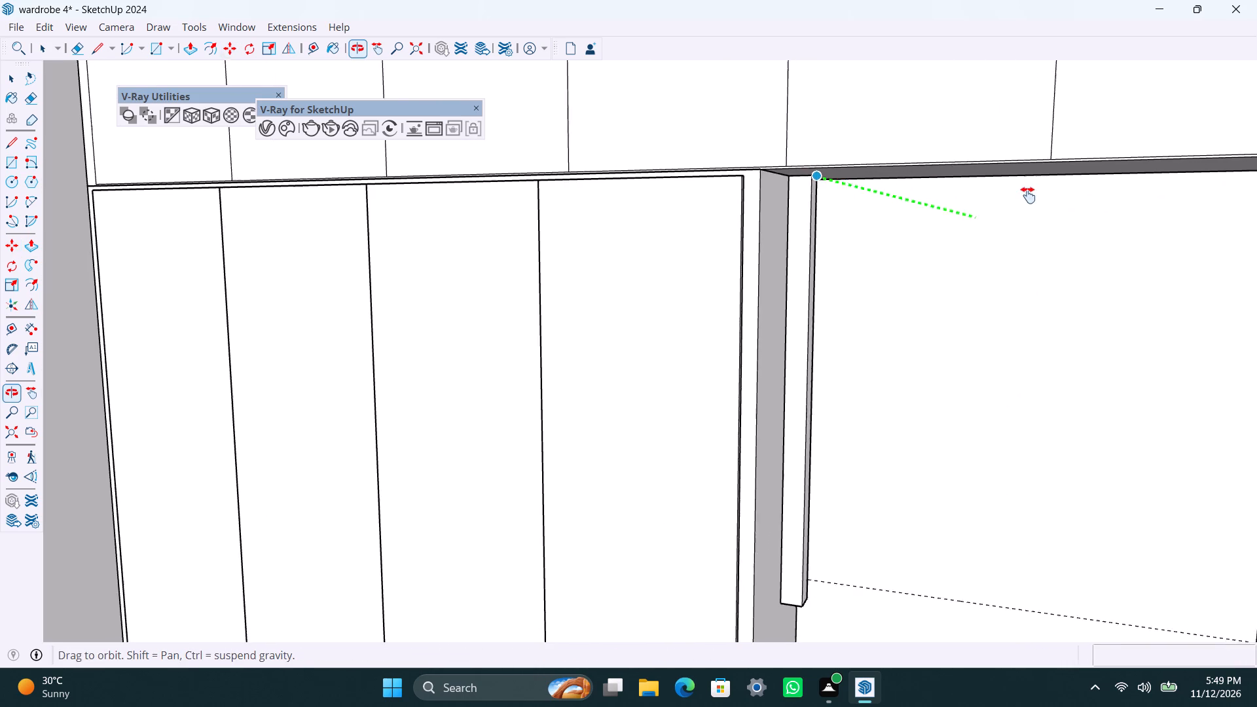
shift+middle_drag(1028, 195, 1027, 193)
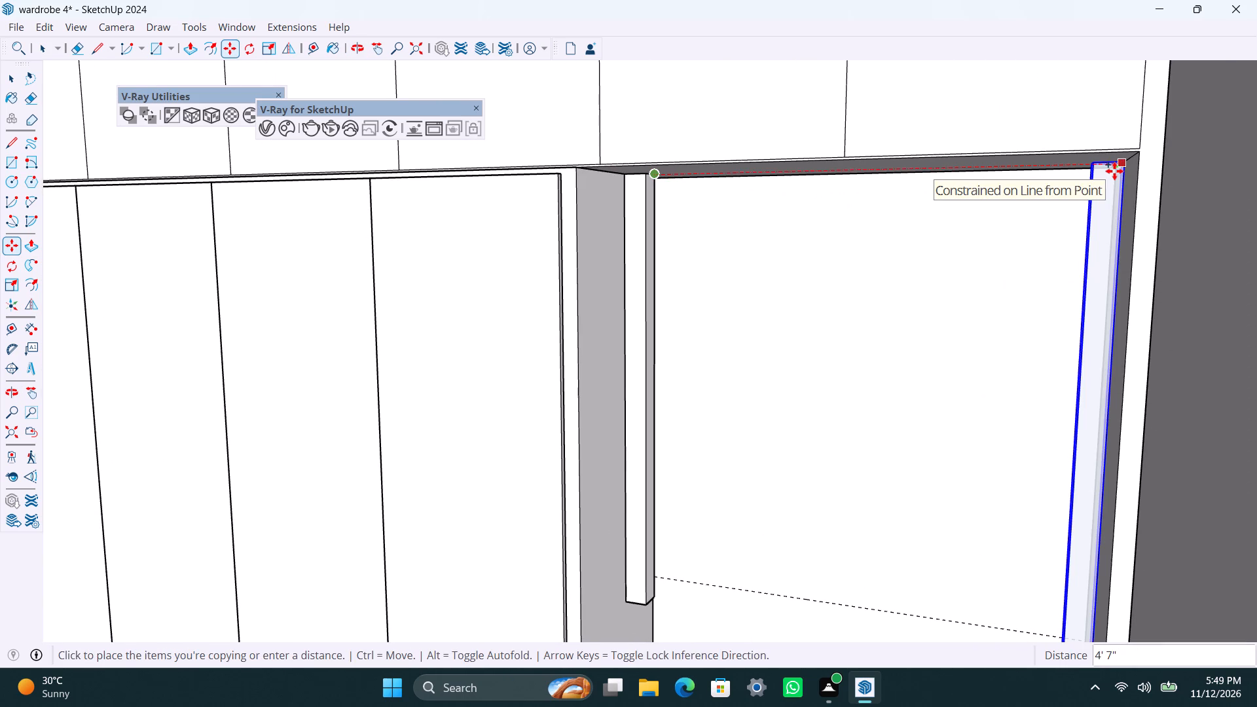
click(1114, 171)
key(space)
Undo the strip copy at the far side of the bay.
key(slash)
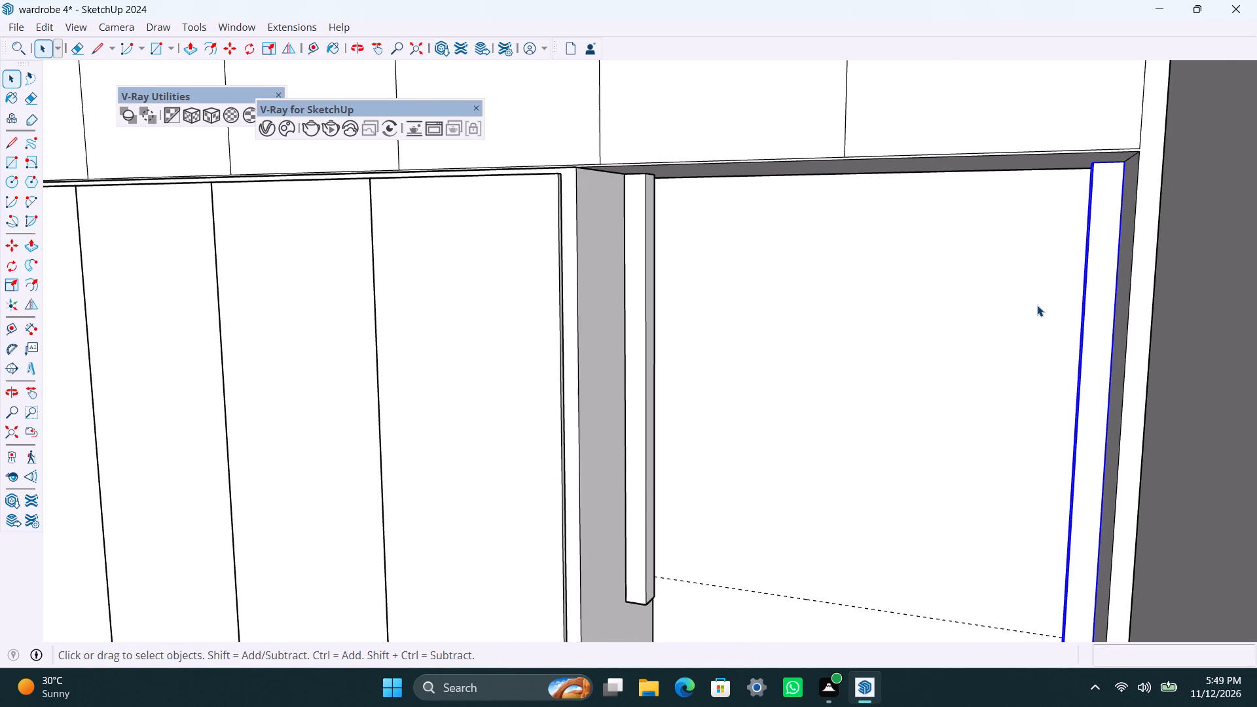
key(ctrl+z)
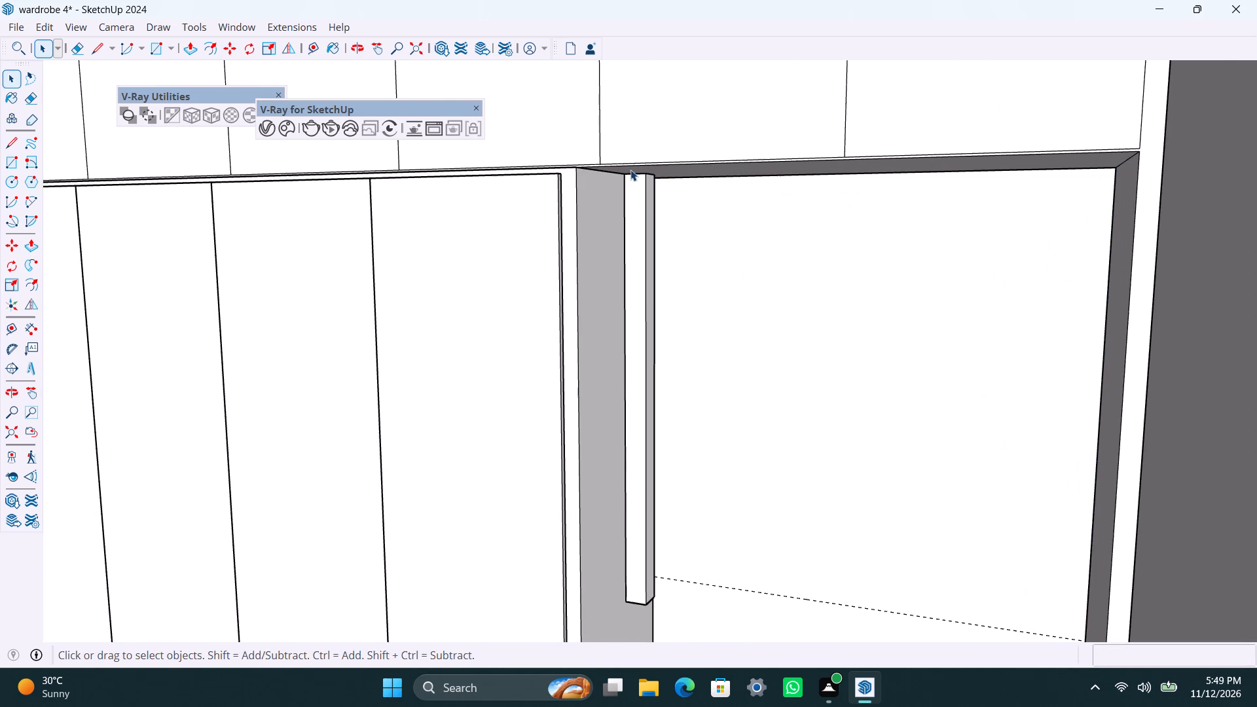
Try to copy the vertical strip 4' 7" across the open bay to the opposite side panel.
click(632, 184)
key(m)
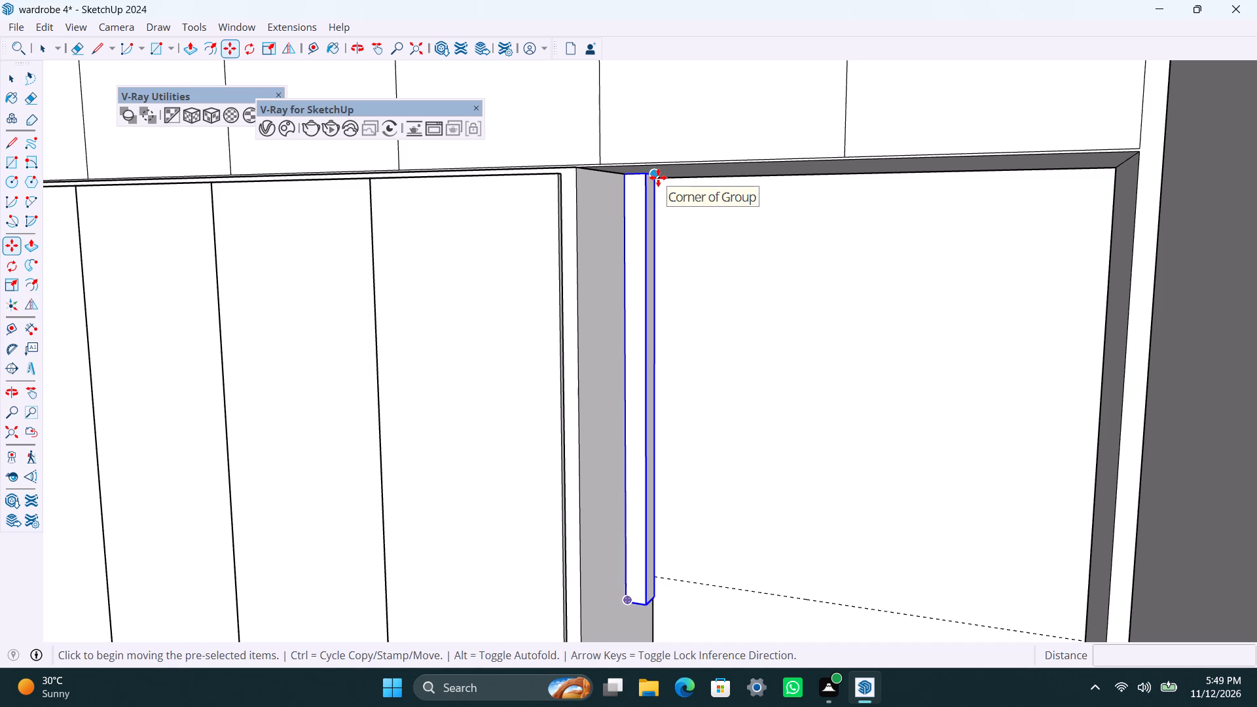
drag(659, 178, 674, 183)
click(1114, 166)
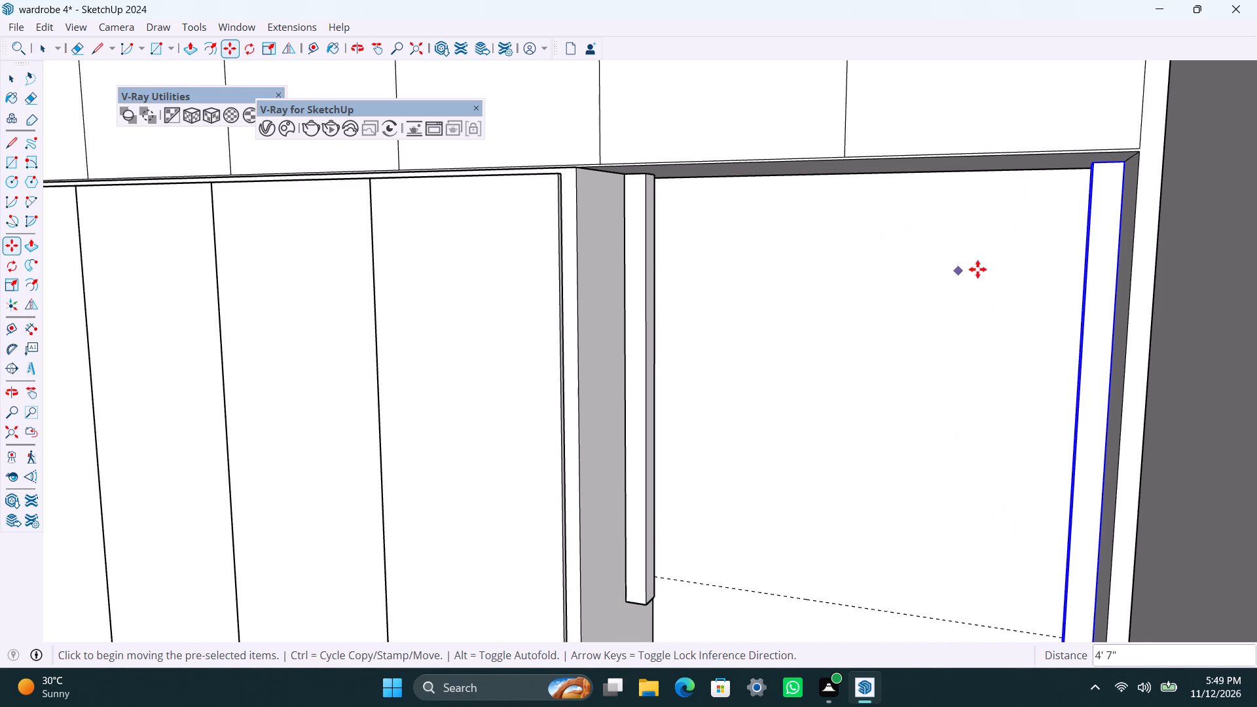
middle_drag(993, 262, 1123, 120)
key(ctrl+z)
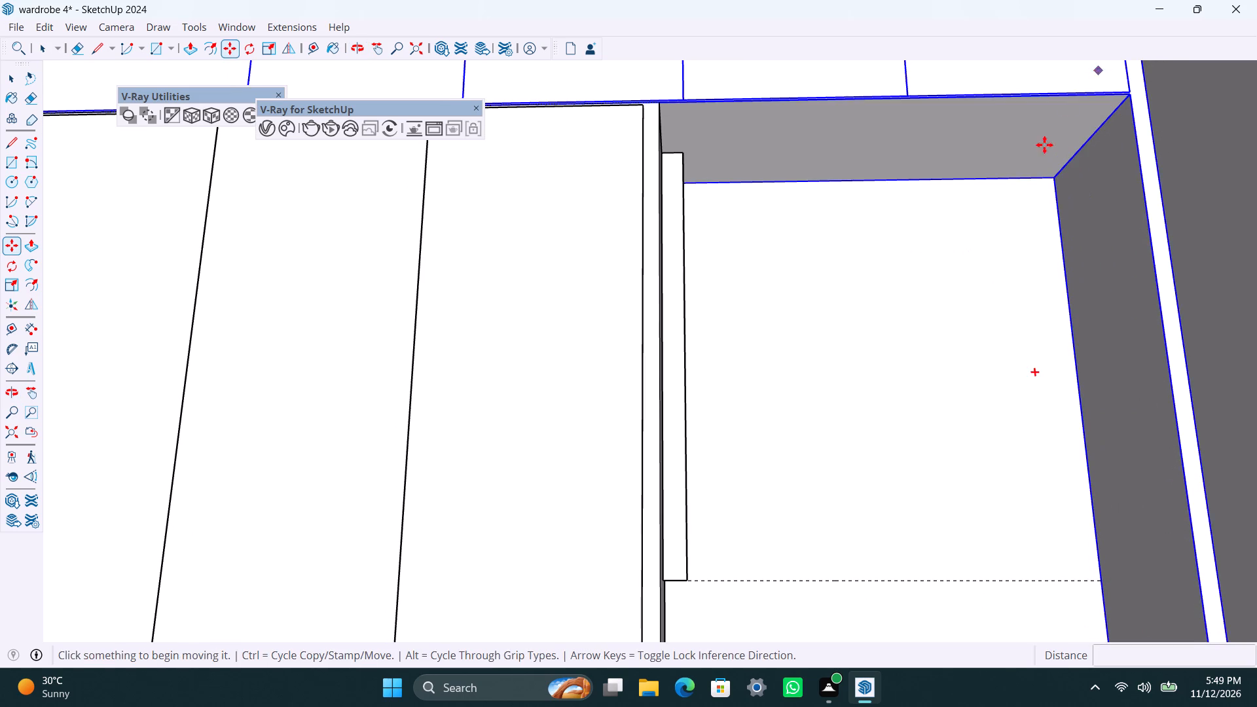
Move the original strip about 7 1/16" back so its rear top corner meets the bay's back corner.
scroll(993, 272, up, 2)
middle_drag(910, 307, 823, 318)
key(space)
click(596, 144)
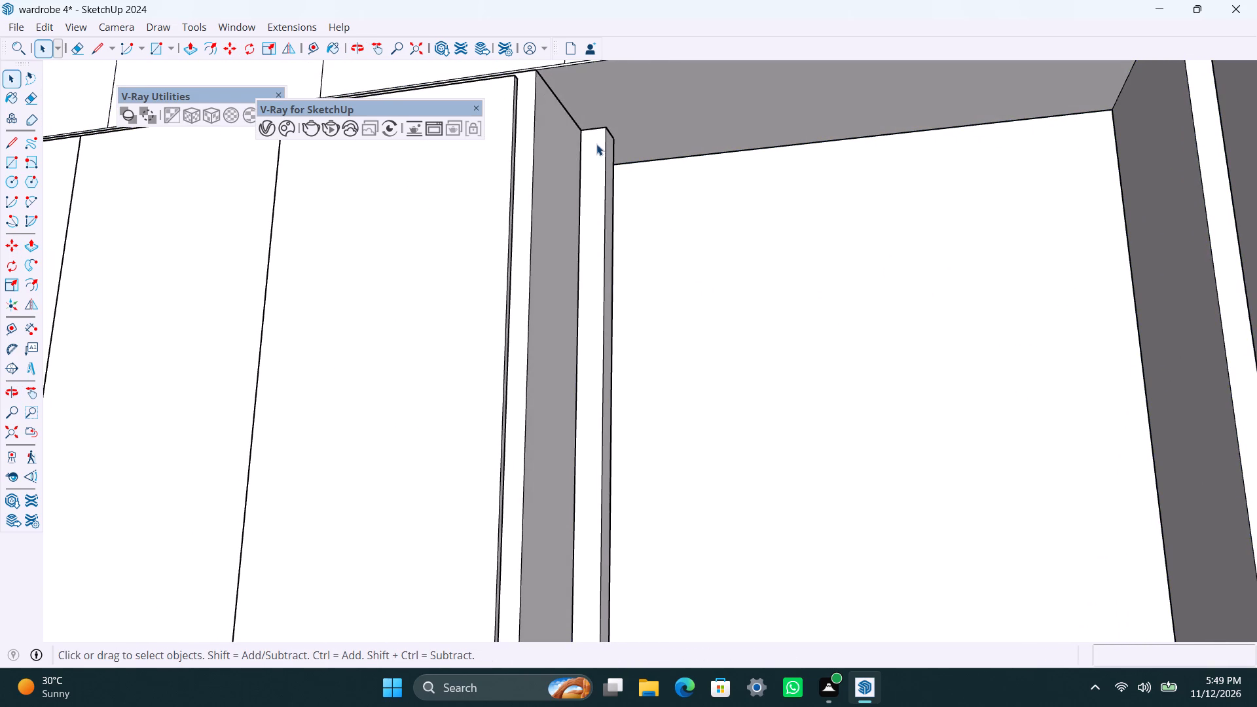
key(m)
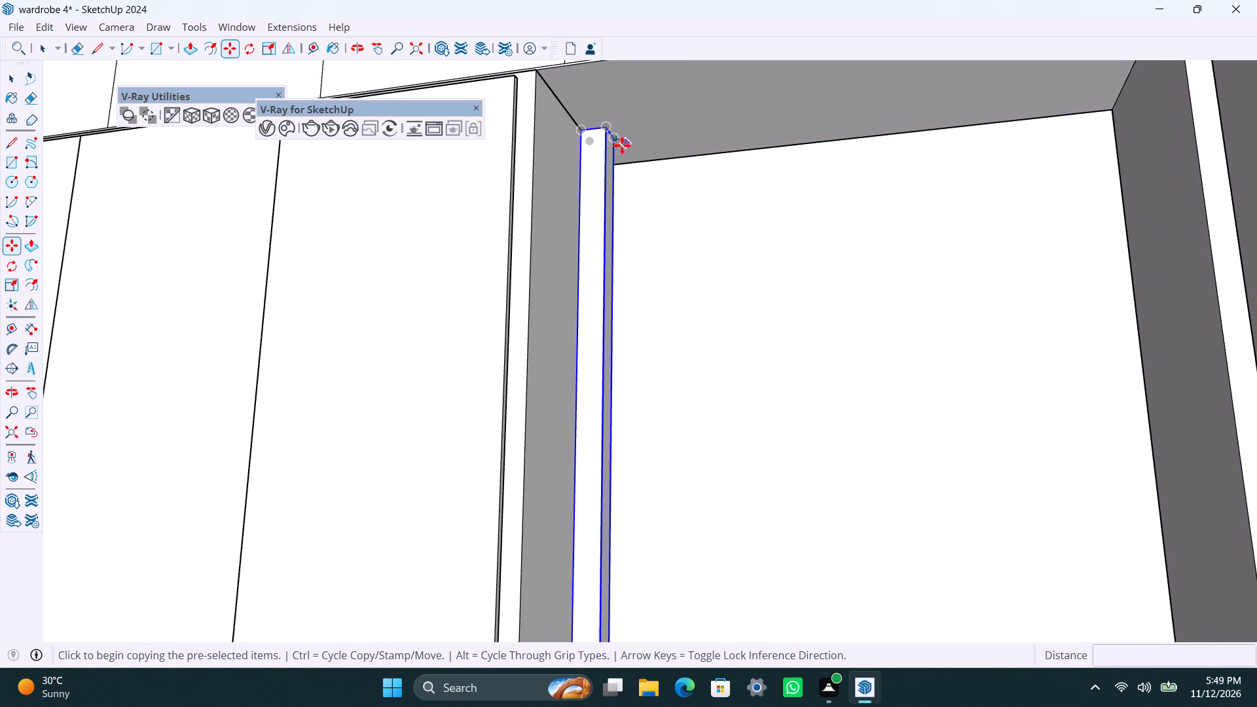
scroll(642, 202, up, 2)
middle_drag(642, 218, 517, 251)
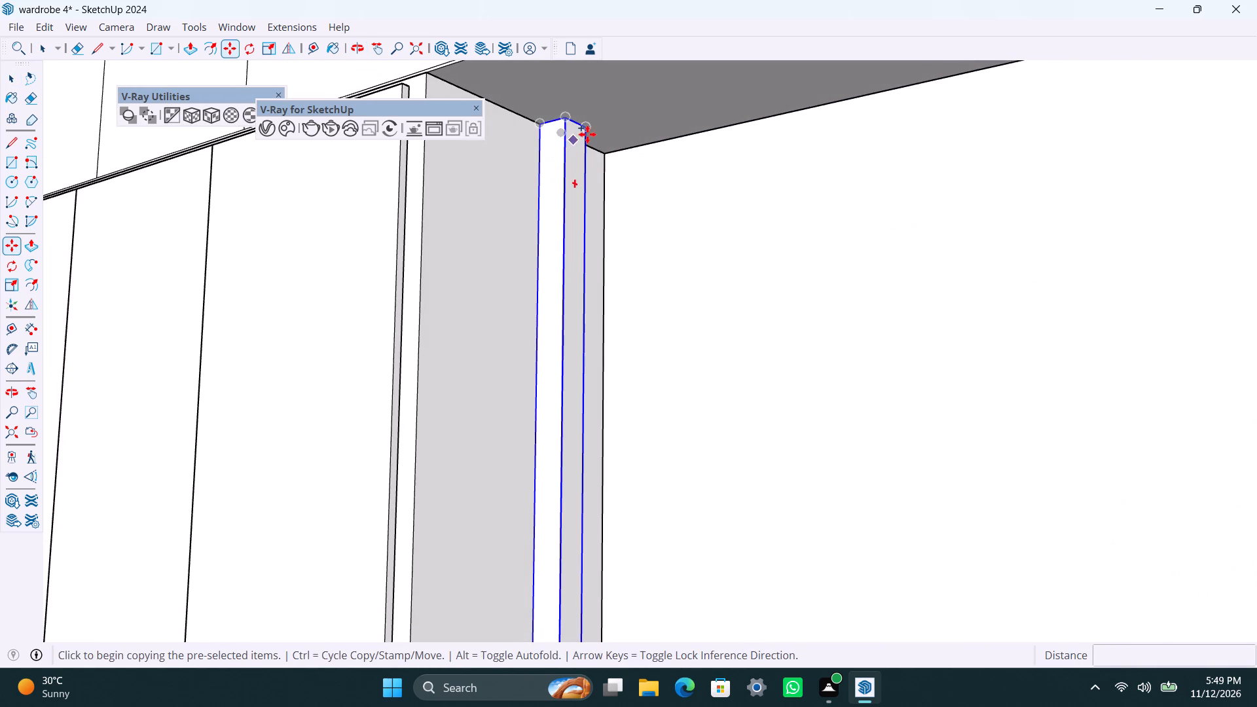
click(587, 134)
key(space)
scroll(585, 166, up, 1)
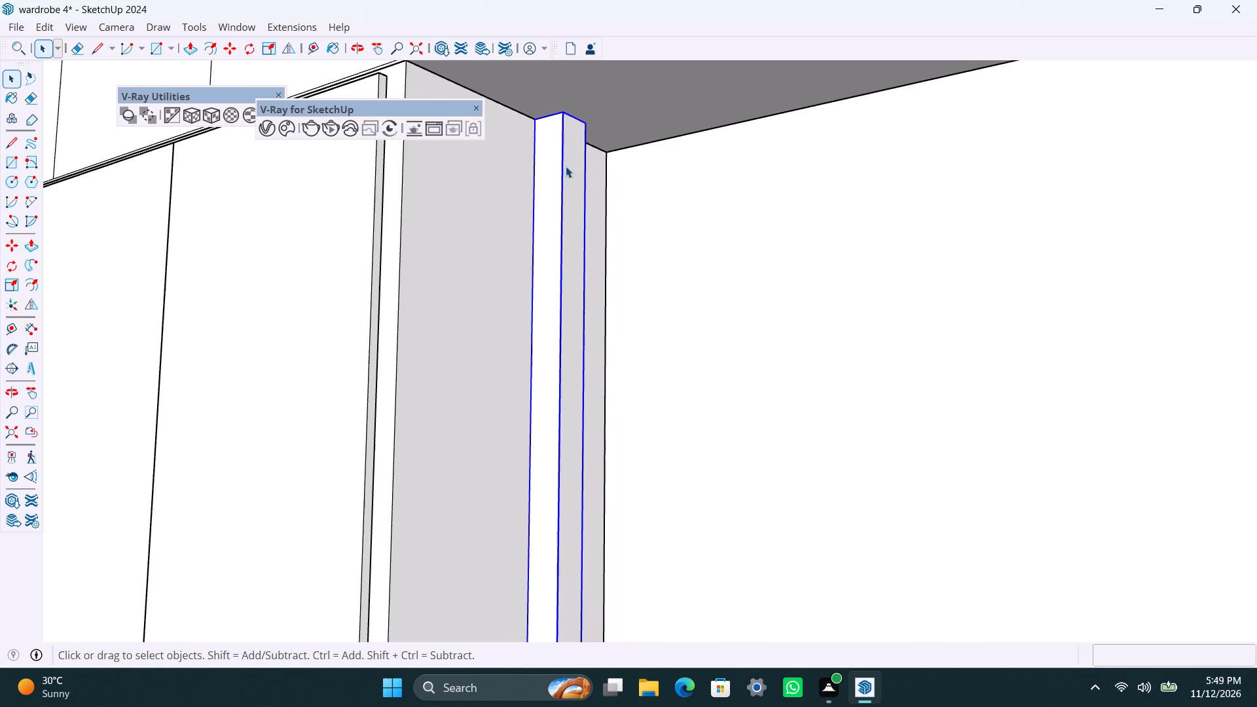
key(m)
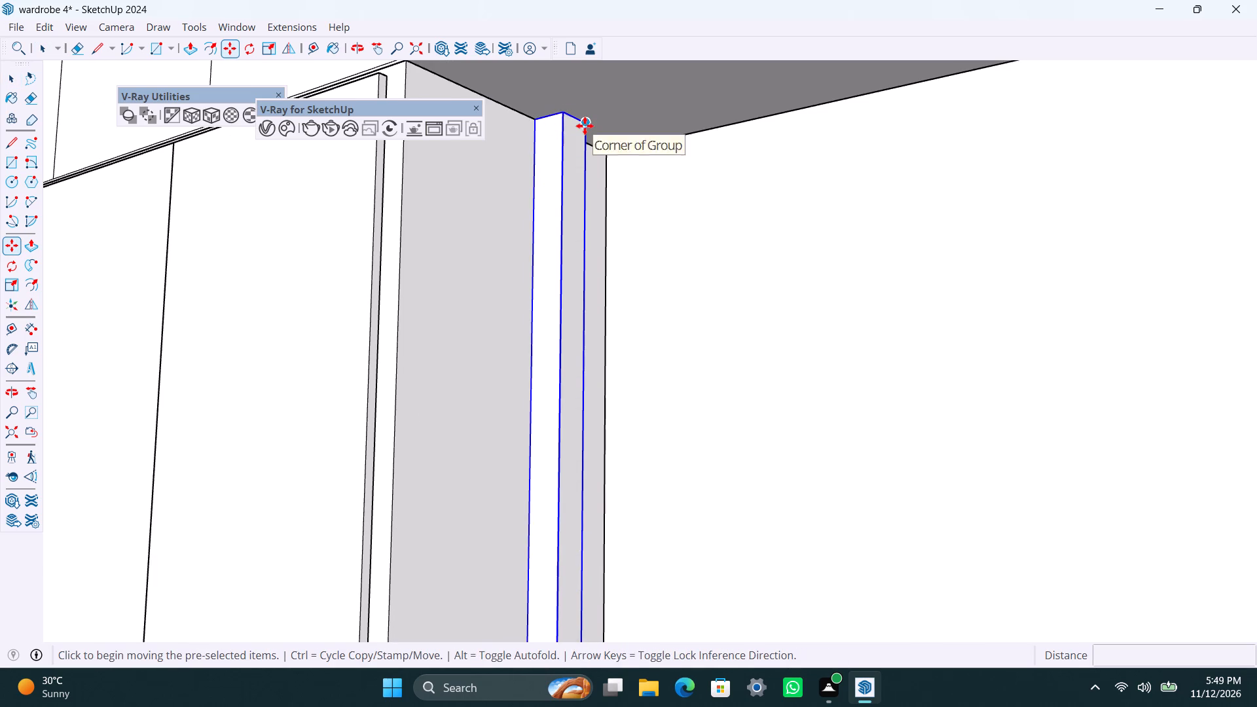
click(585, 126)
click(639, 152)
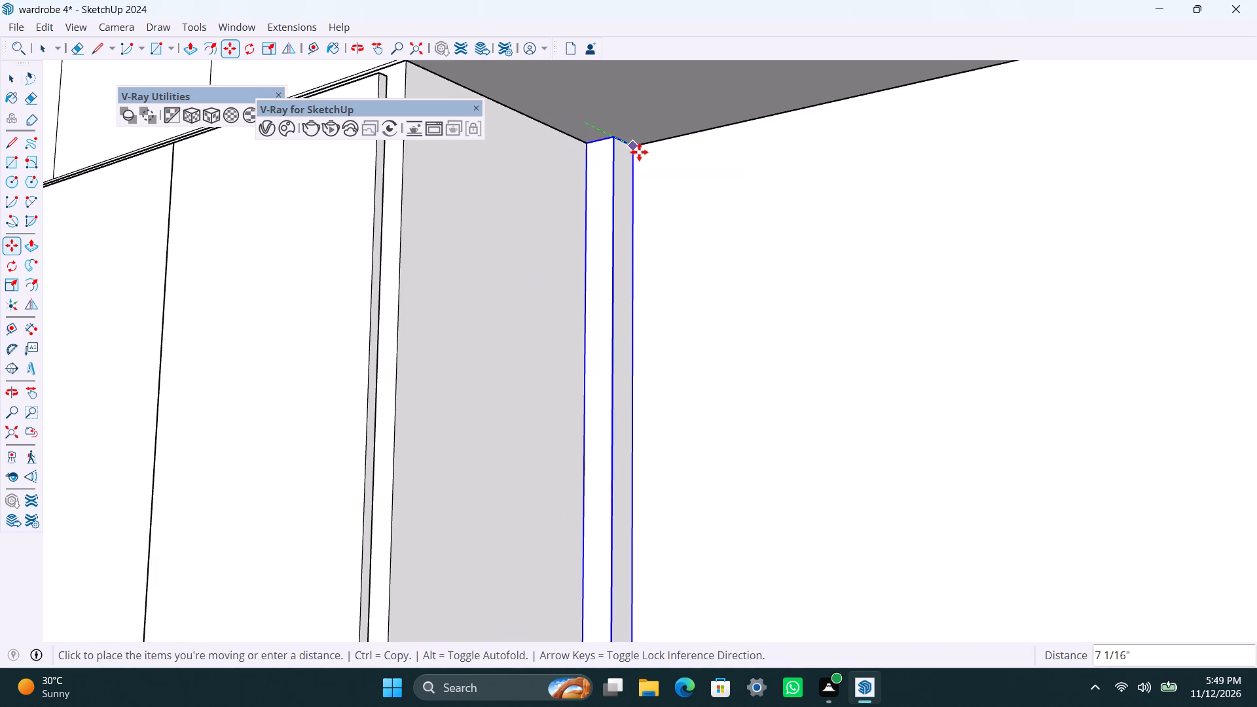
Copy the strip 4' 7" from its rear top corner across the open bay to the opposite side panel.
click(632, 143)
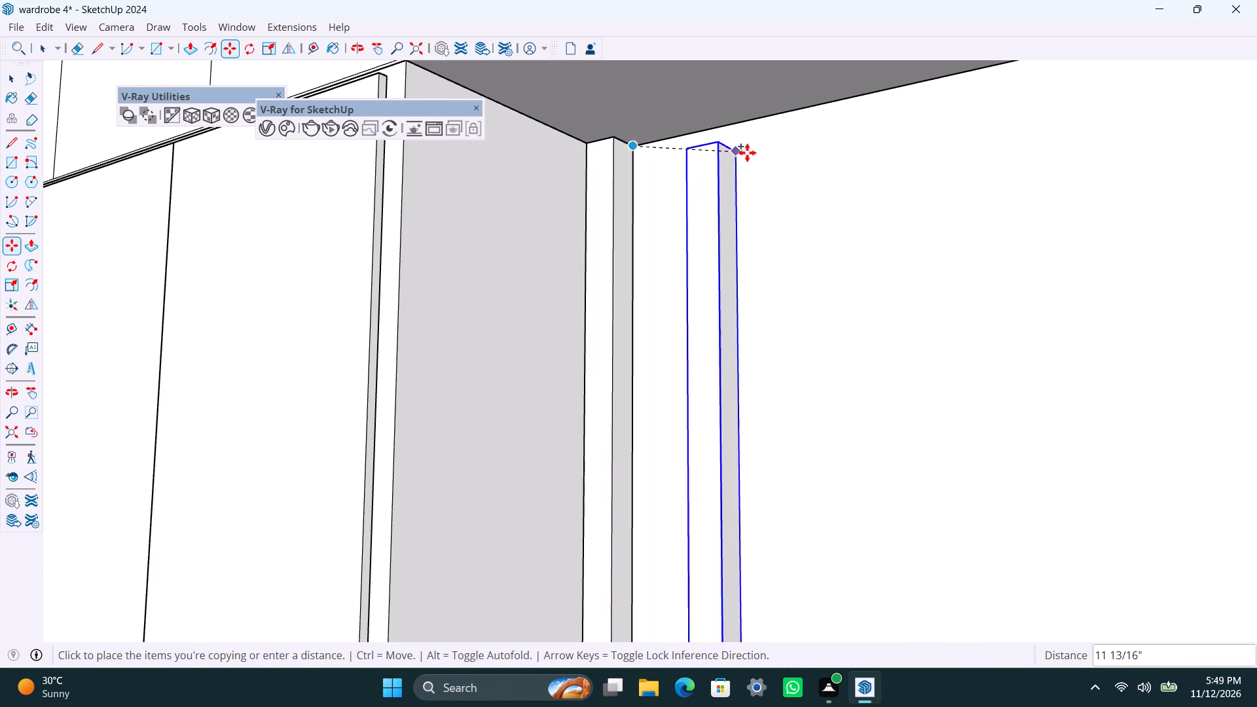
scroll(761, 136, down, 7)
scroll(820, 124, down, 3)
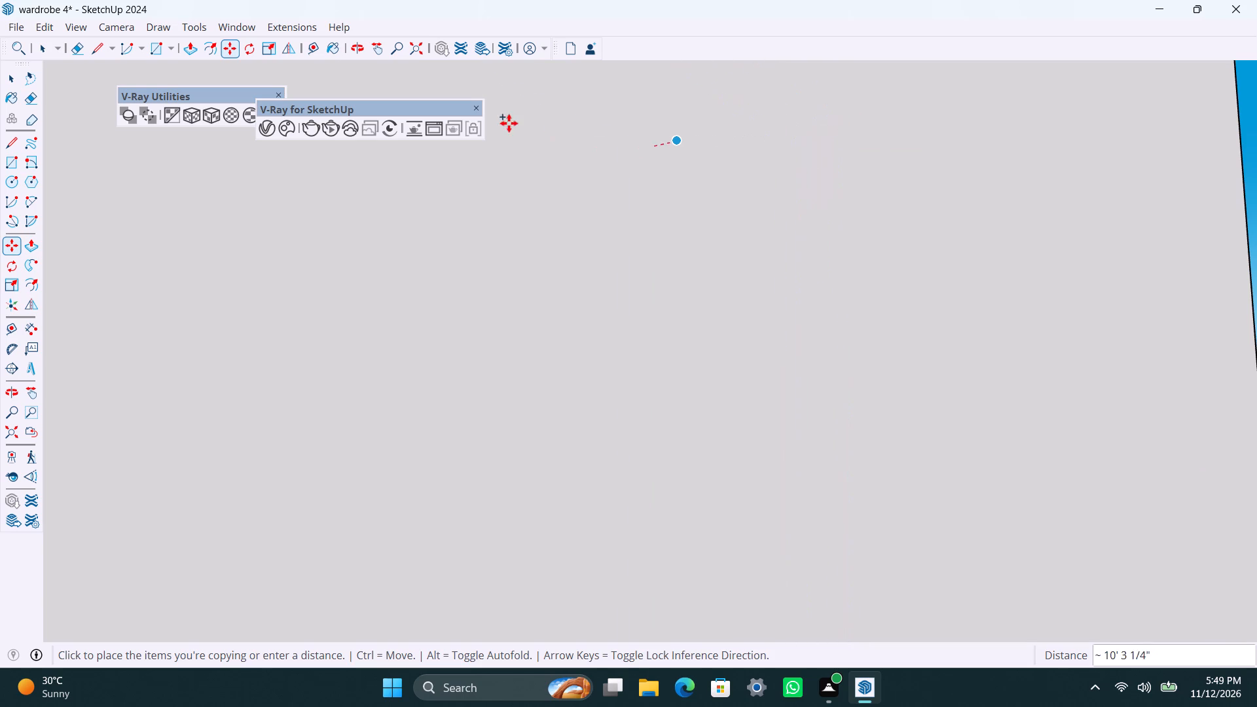
click(411, 56)
scroll(1003, 310, up, 5)
middle_drag(979, 296, 1061, 303)
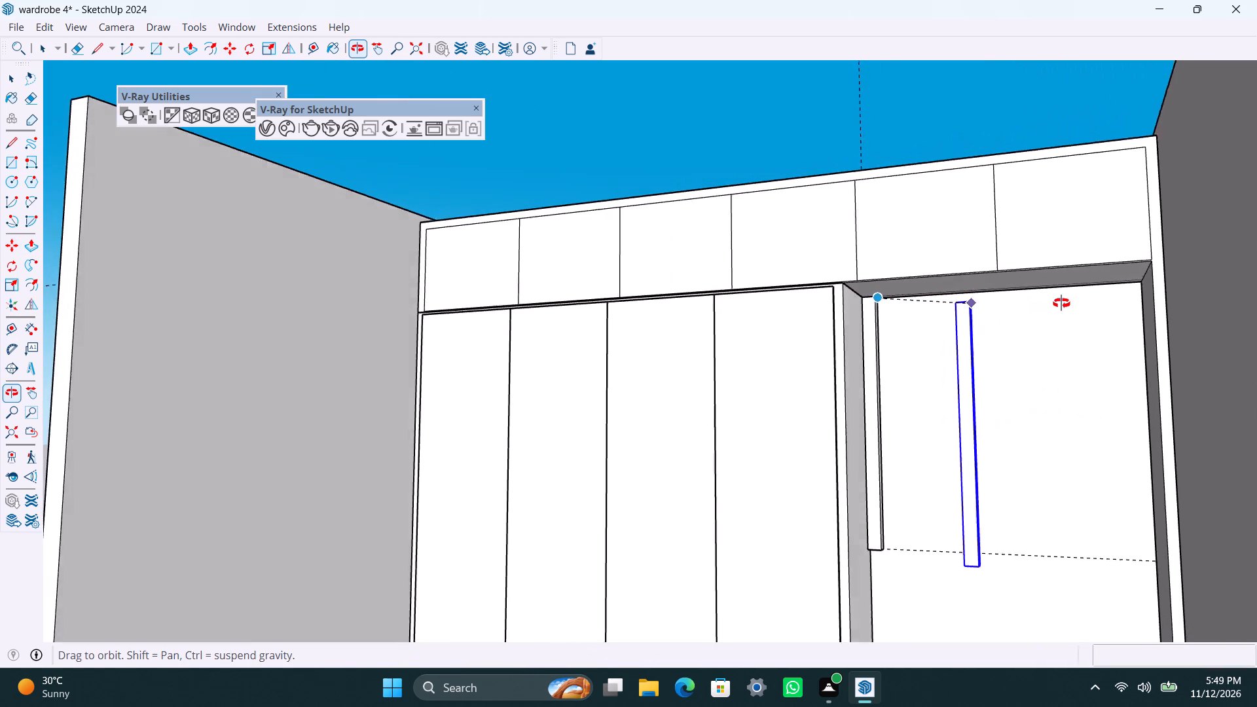
middle_drag(1061, 303, 1104, 306)
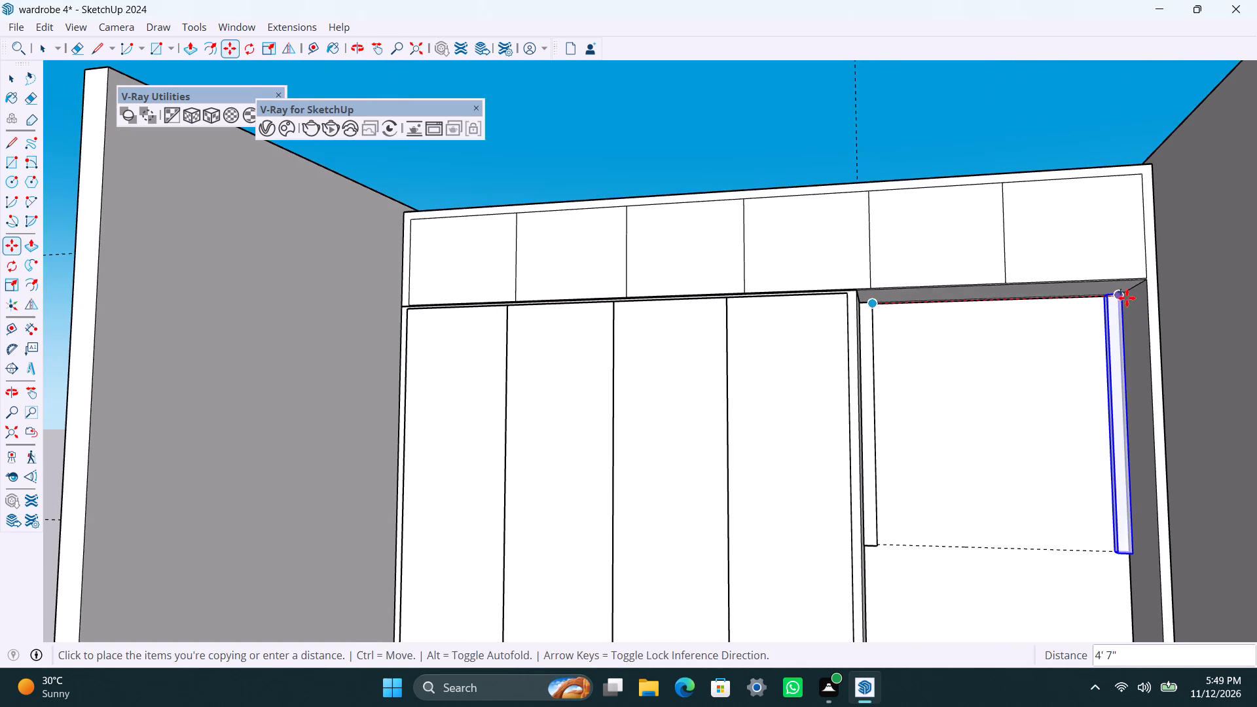
click(1127, 298)
Fill the span between the two strips with evenly spaced copies, trying divisions of 10, 13 and 15 before settling on 16.
text(/10)
key(Return)
key(slash)
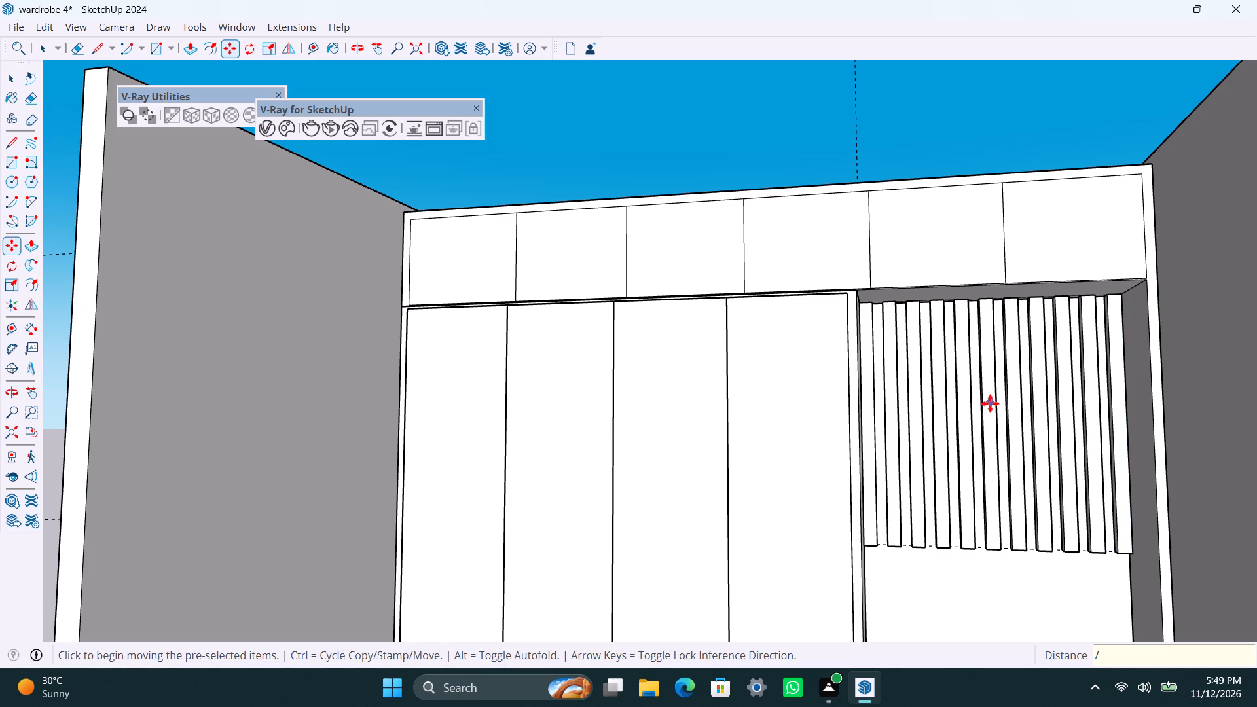
text(13)
key(Return)
text(/15)
key(Return)
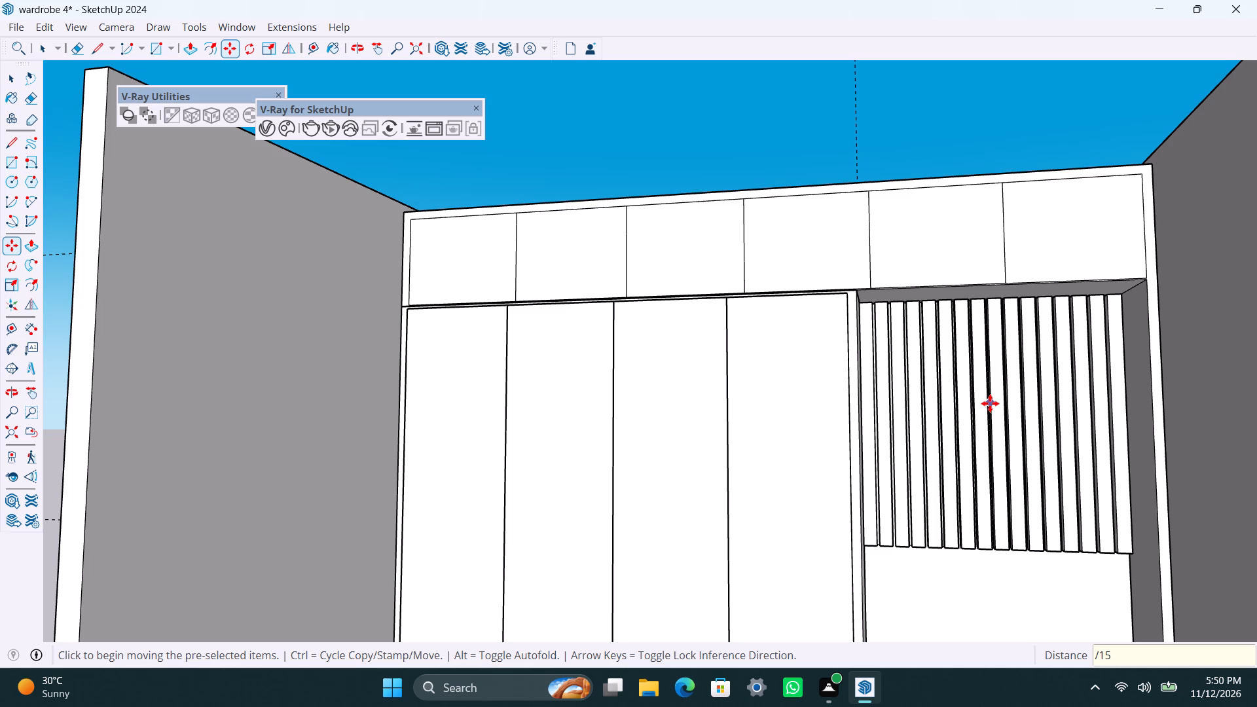
text(/16)
key(Return)
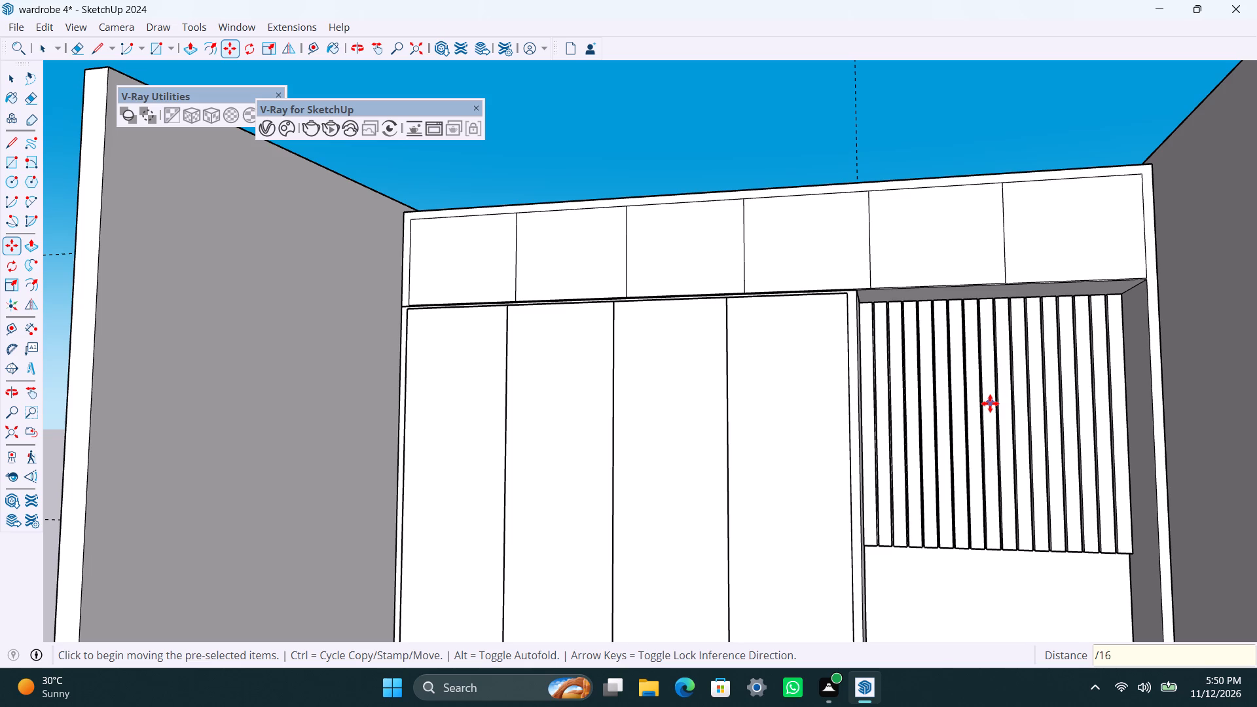
key(space)
Examine the whole wardrobe front with the row of vertical strips in the open bay.
scroll(960, 421, down, 1)
right_click(960, 421)
drag(819, 107, 819, 113)
scroll(766, 162, down, 4)
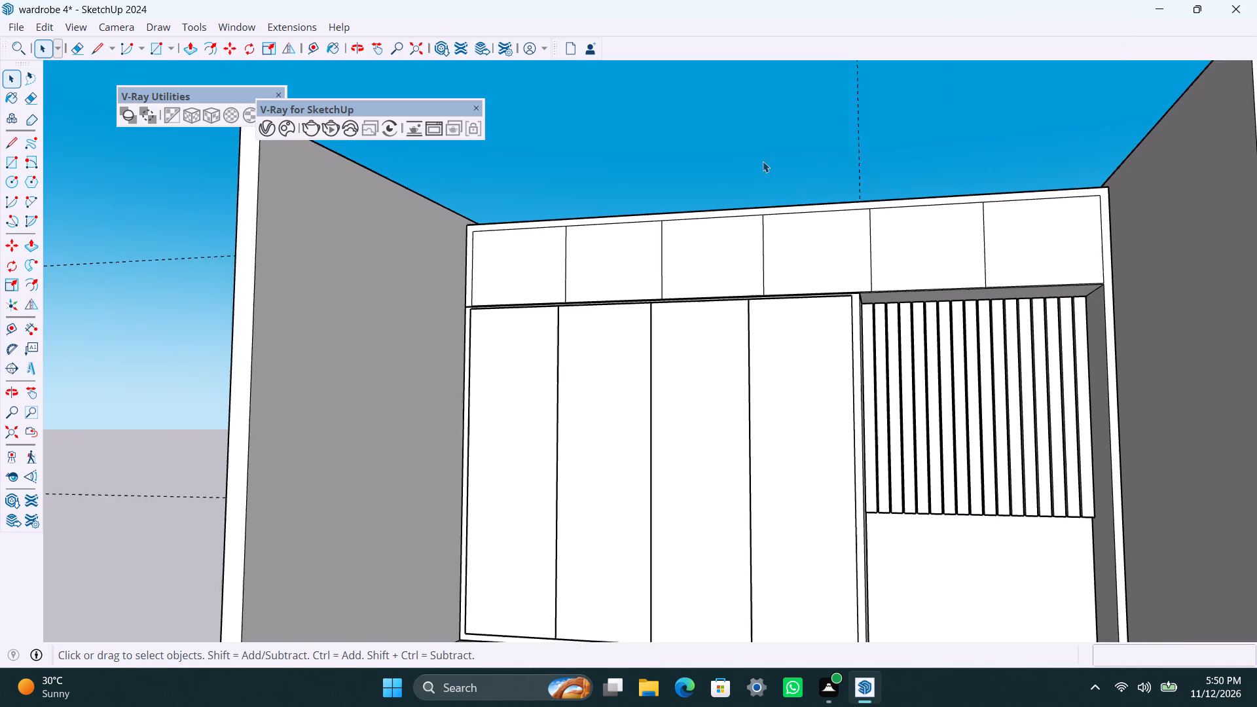
middle_drag(773, 212, 826, 287)
click(955, 128)
scroll(903, 418, up, 2)
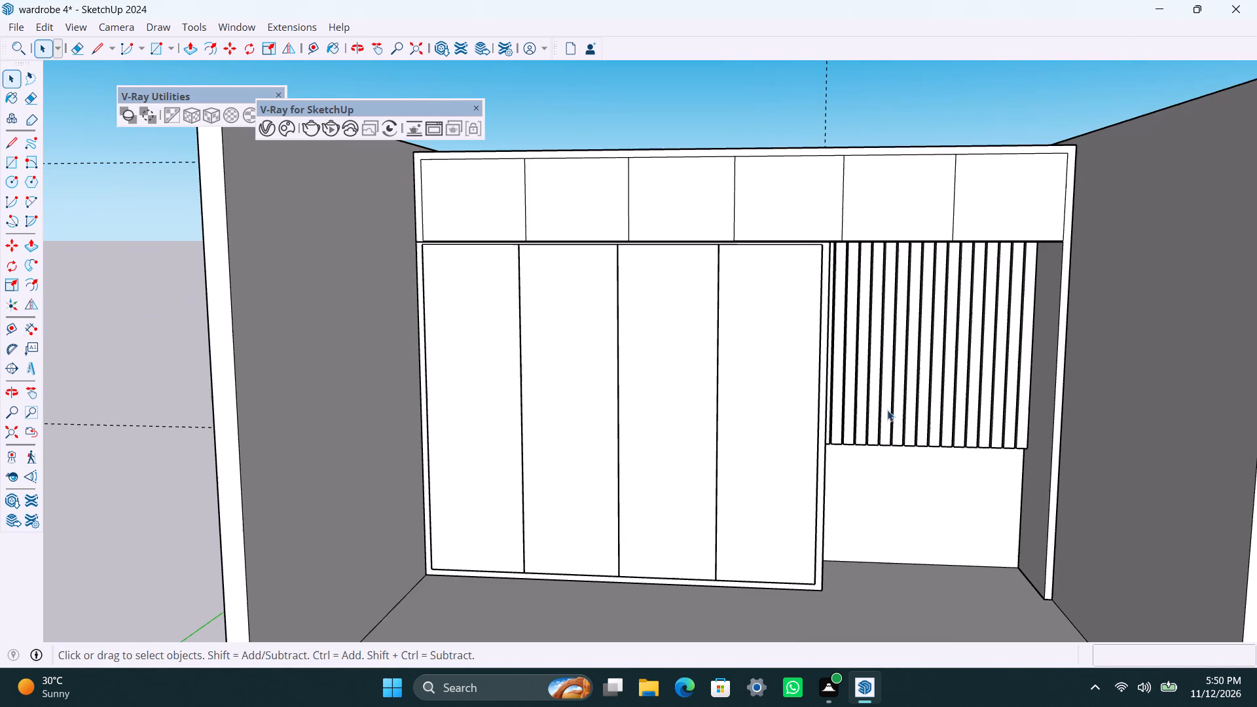
shift+middle_drag(877, 405, 789, 413)
Save the wardrobe model.
key(ctrl+s)
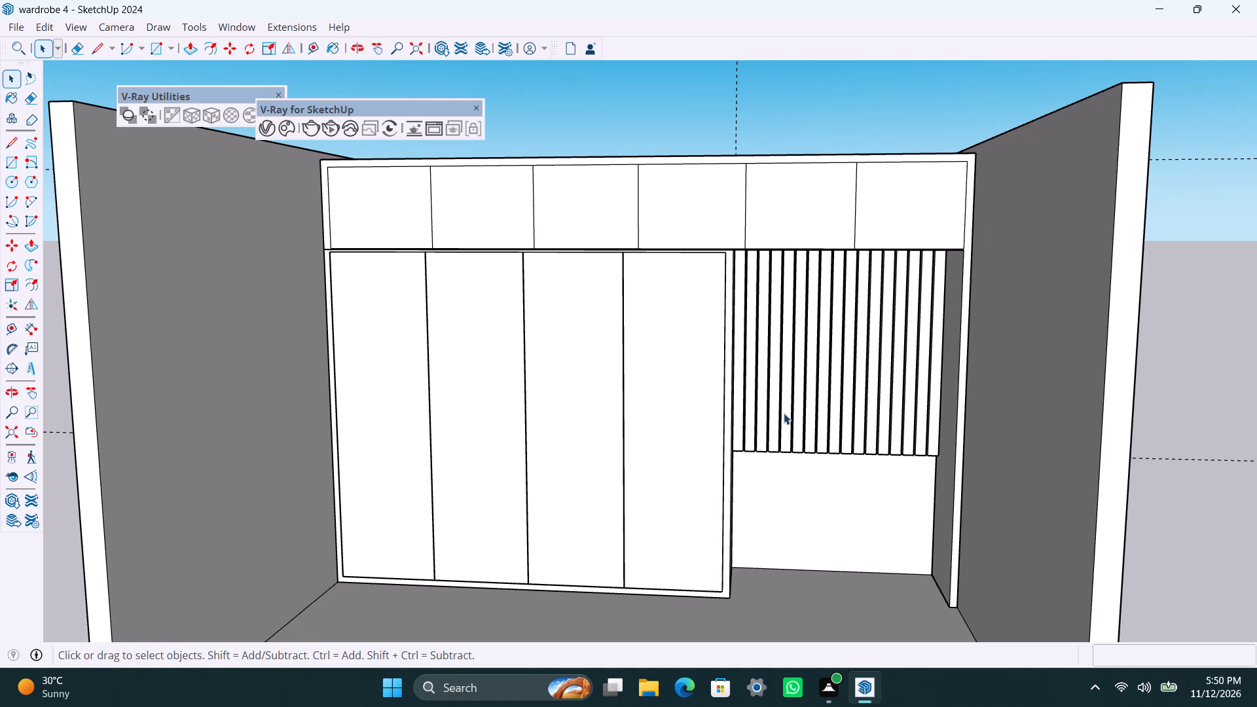
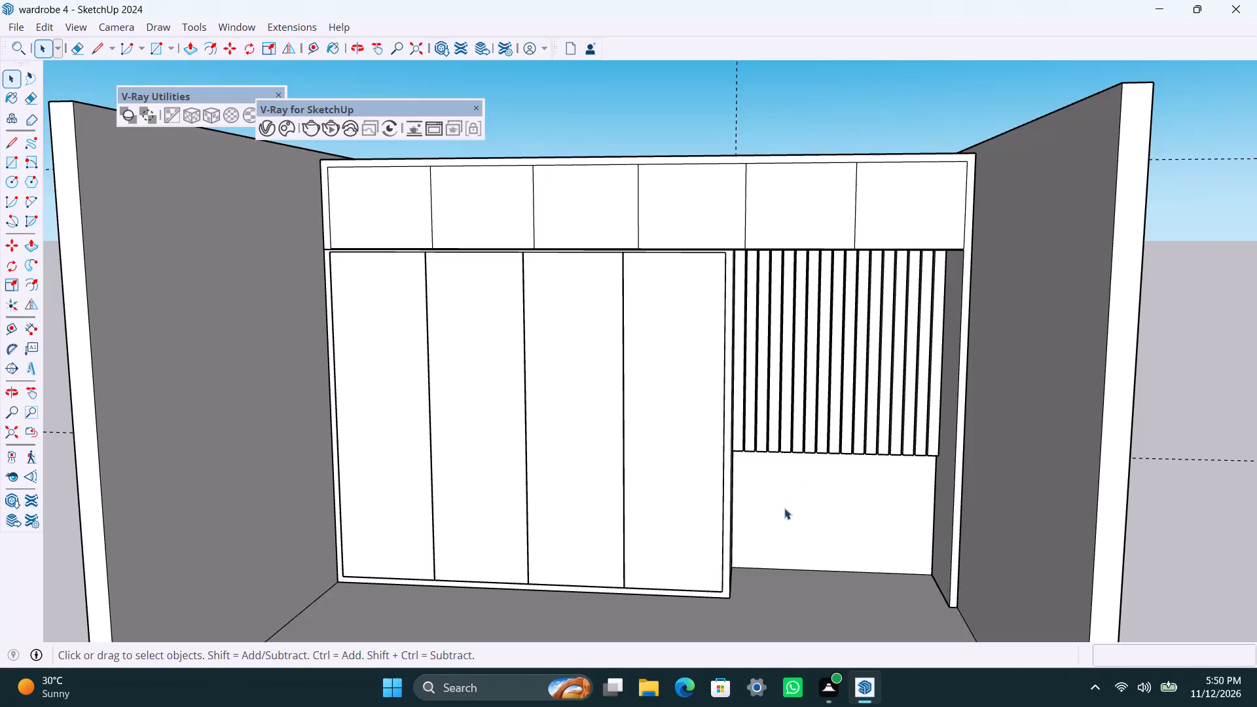
Save the wardrobe model.
scroll(784, 508, up, 1)
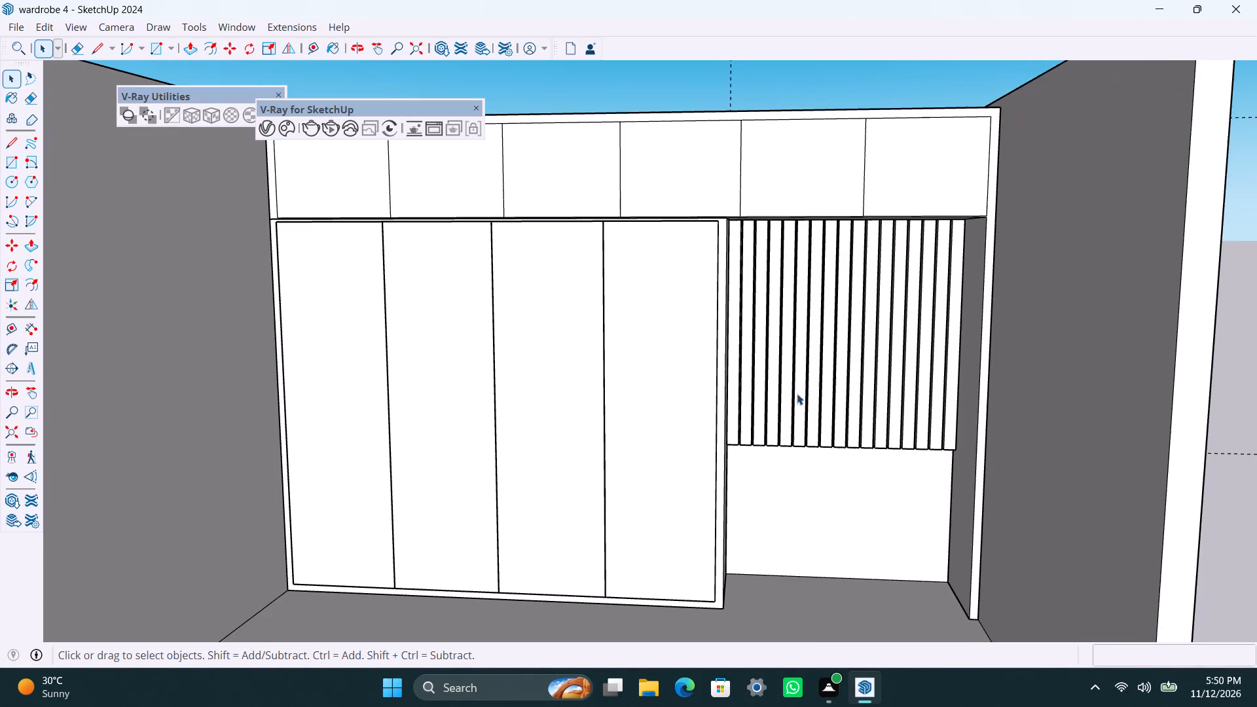
scroll(798, 369, down, 2)
shift+middle_drag(788, 357, 716, 356)
key(ctrl+s)
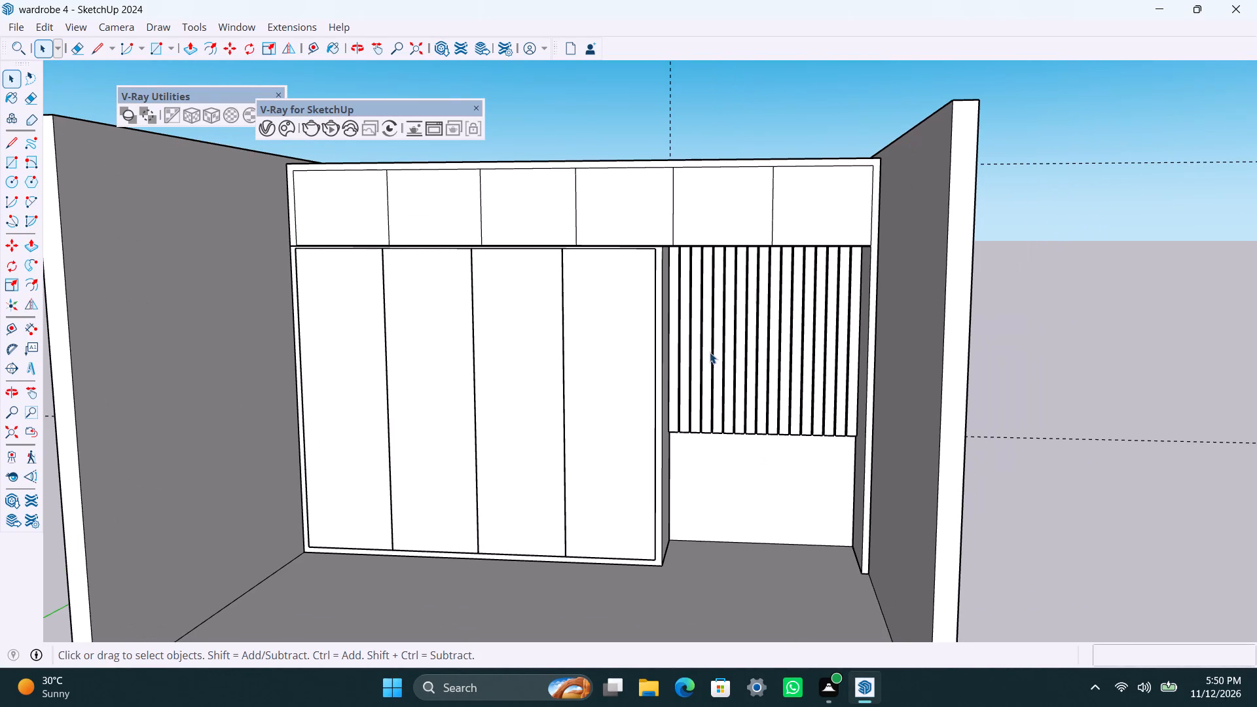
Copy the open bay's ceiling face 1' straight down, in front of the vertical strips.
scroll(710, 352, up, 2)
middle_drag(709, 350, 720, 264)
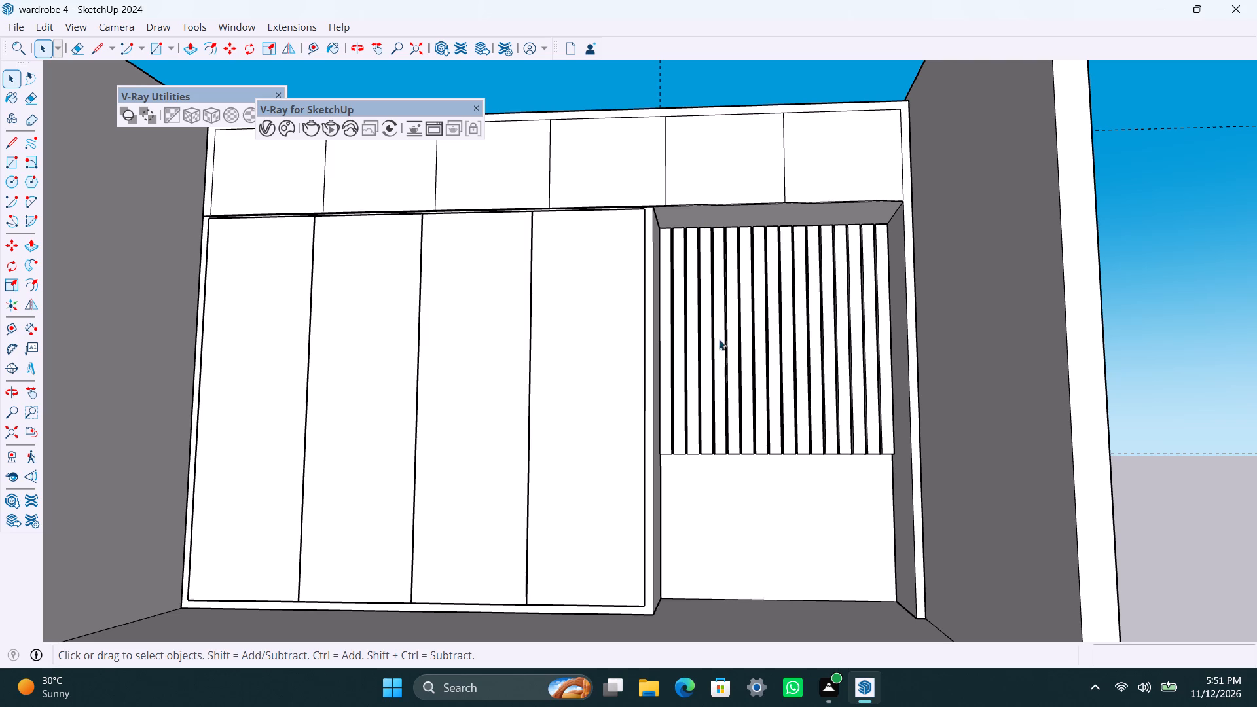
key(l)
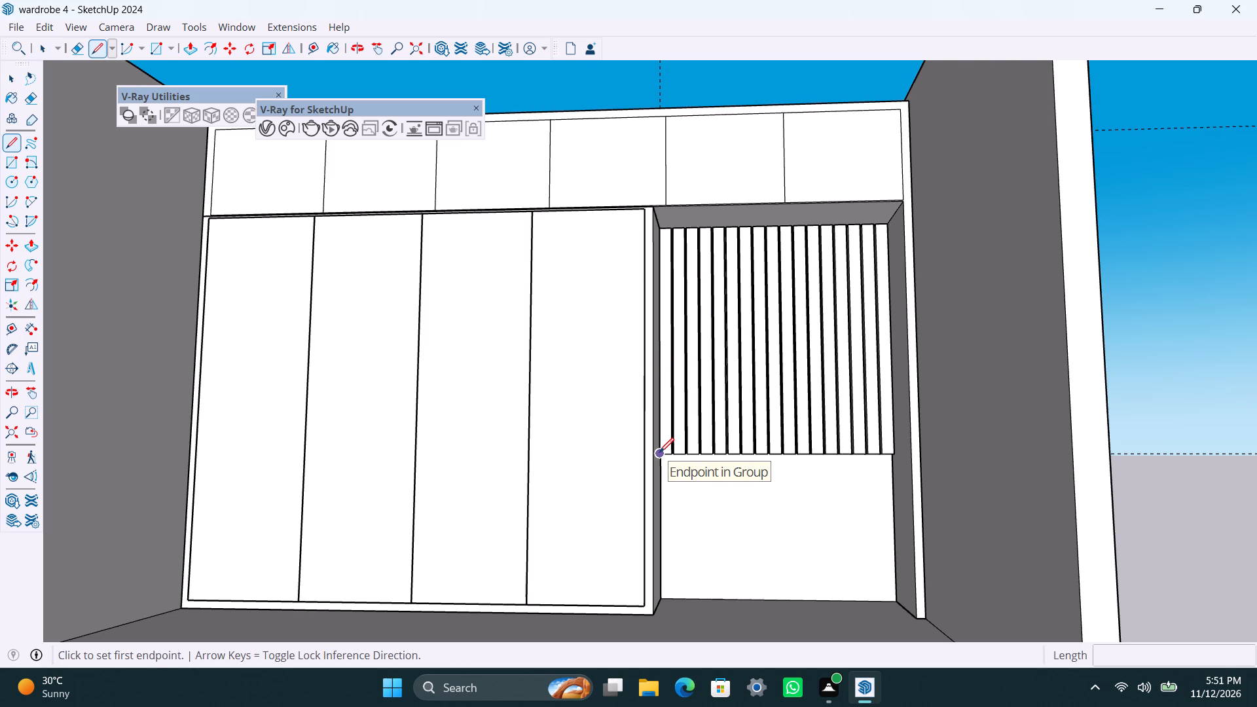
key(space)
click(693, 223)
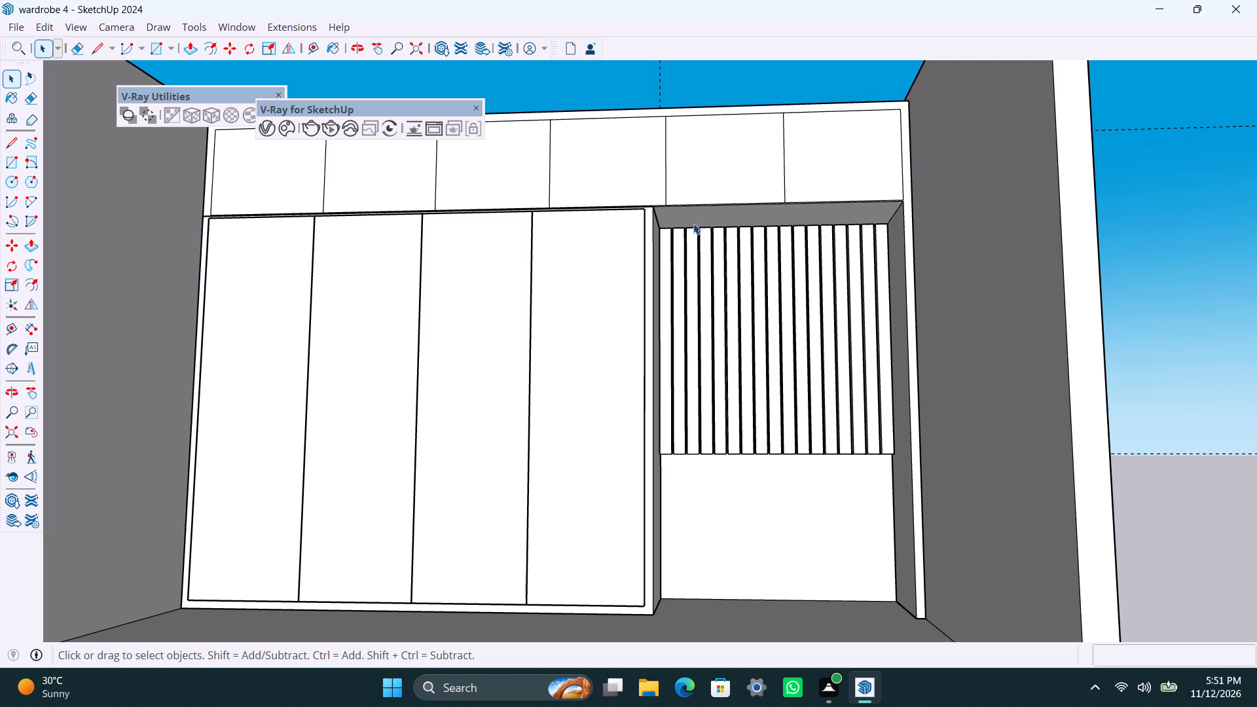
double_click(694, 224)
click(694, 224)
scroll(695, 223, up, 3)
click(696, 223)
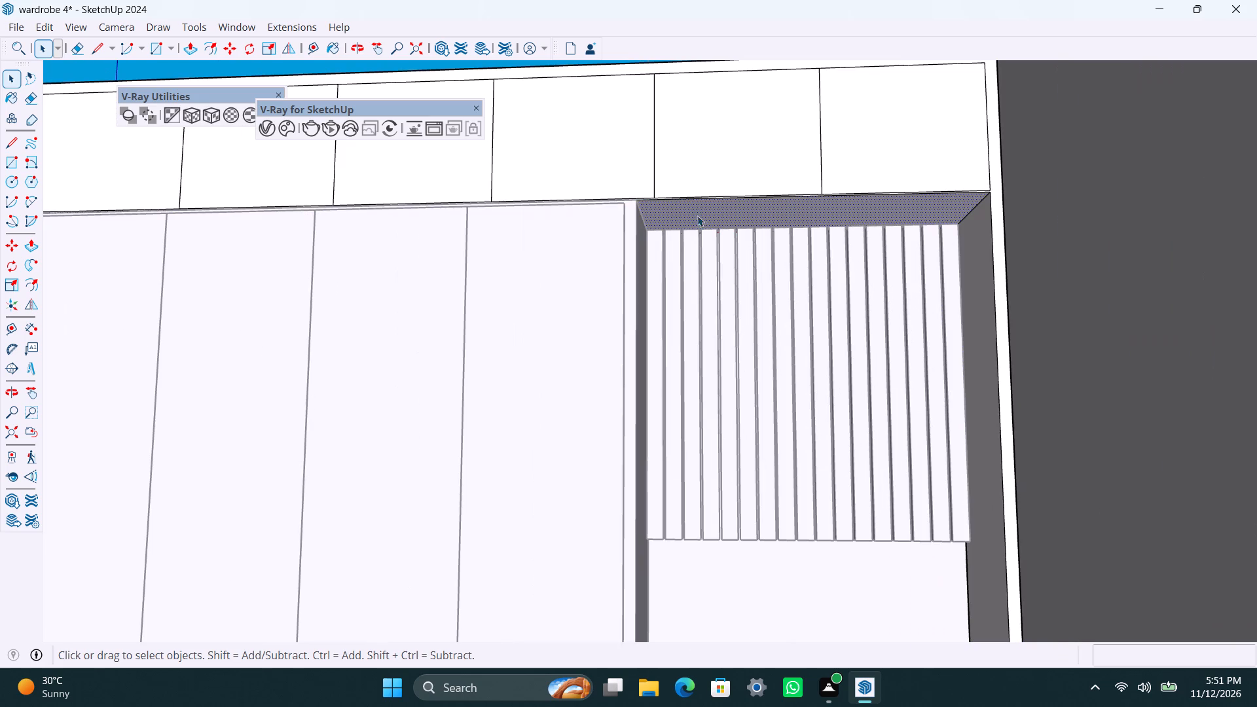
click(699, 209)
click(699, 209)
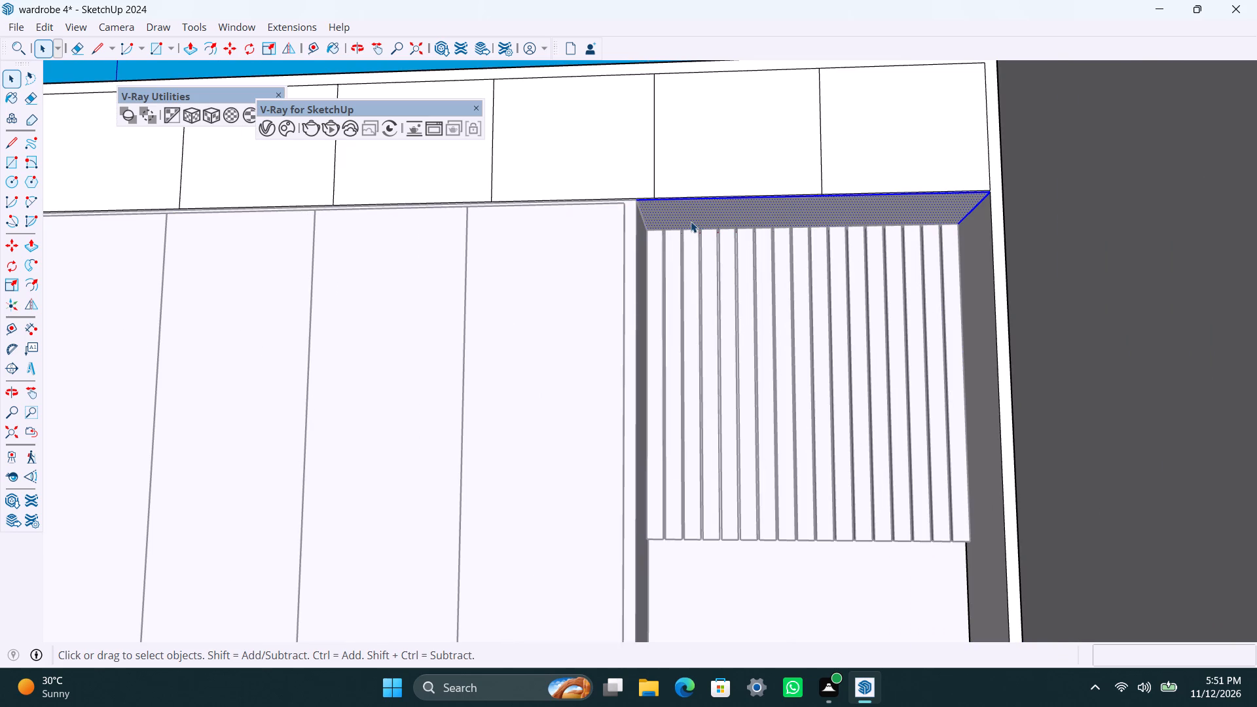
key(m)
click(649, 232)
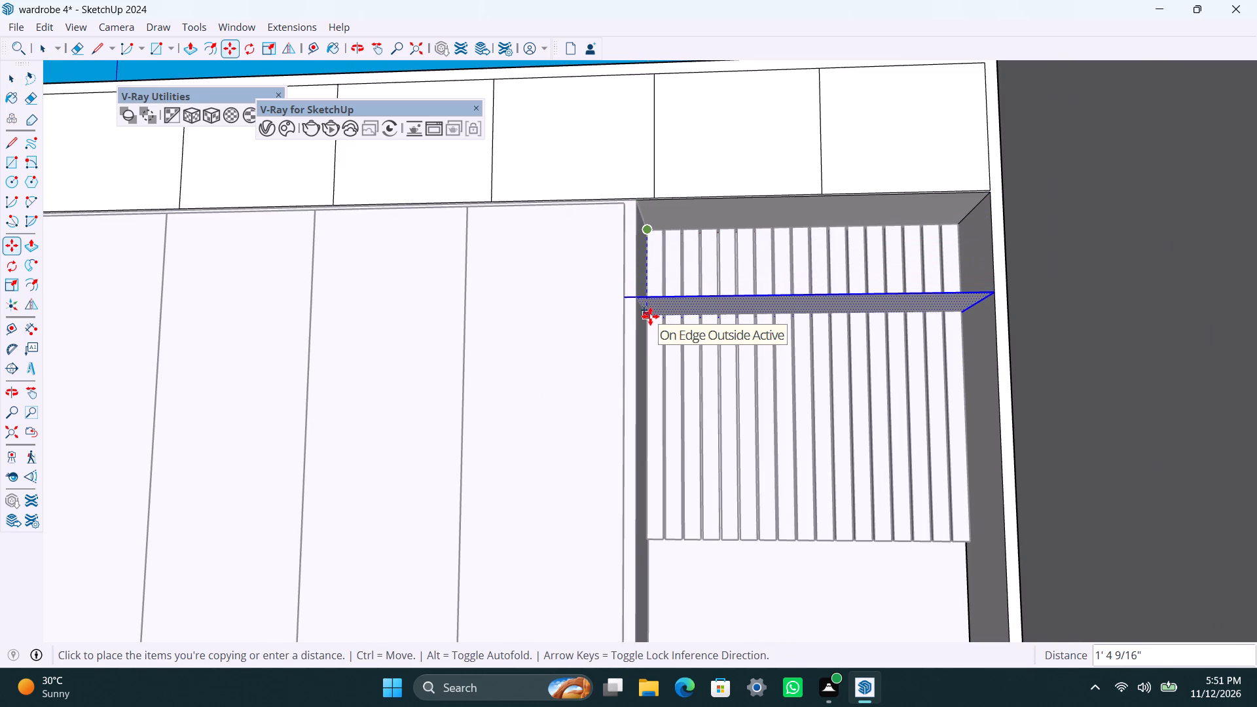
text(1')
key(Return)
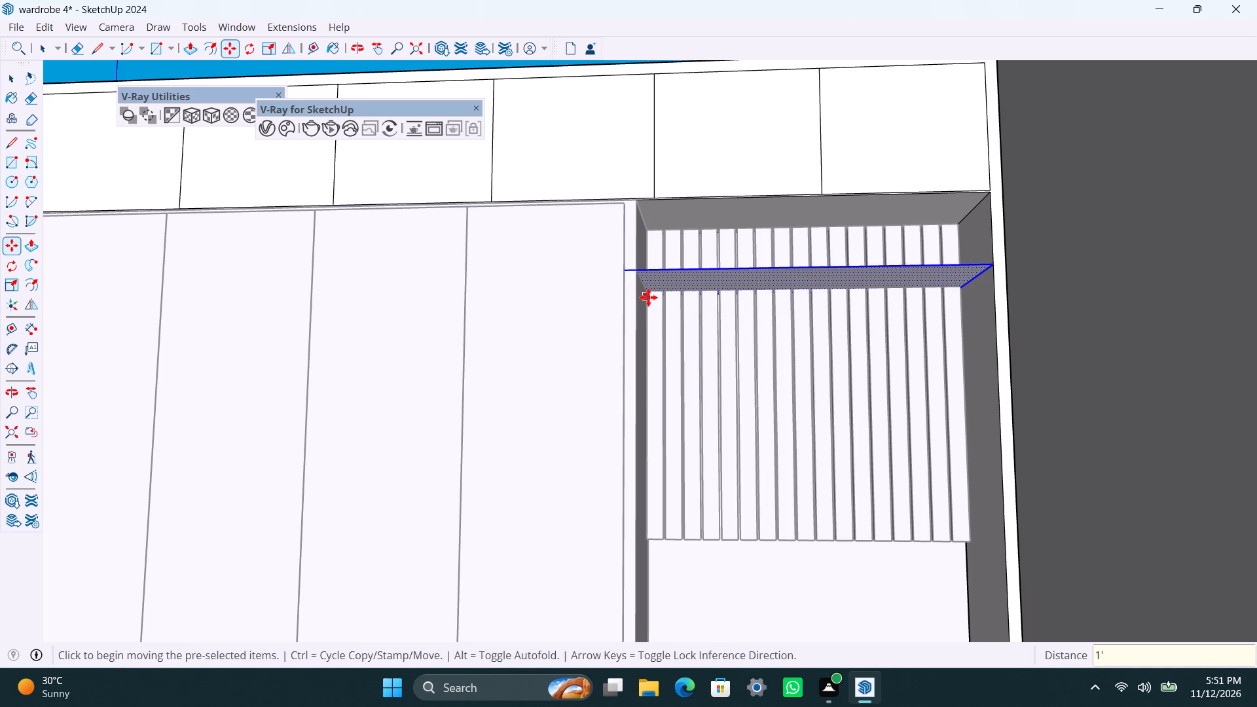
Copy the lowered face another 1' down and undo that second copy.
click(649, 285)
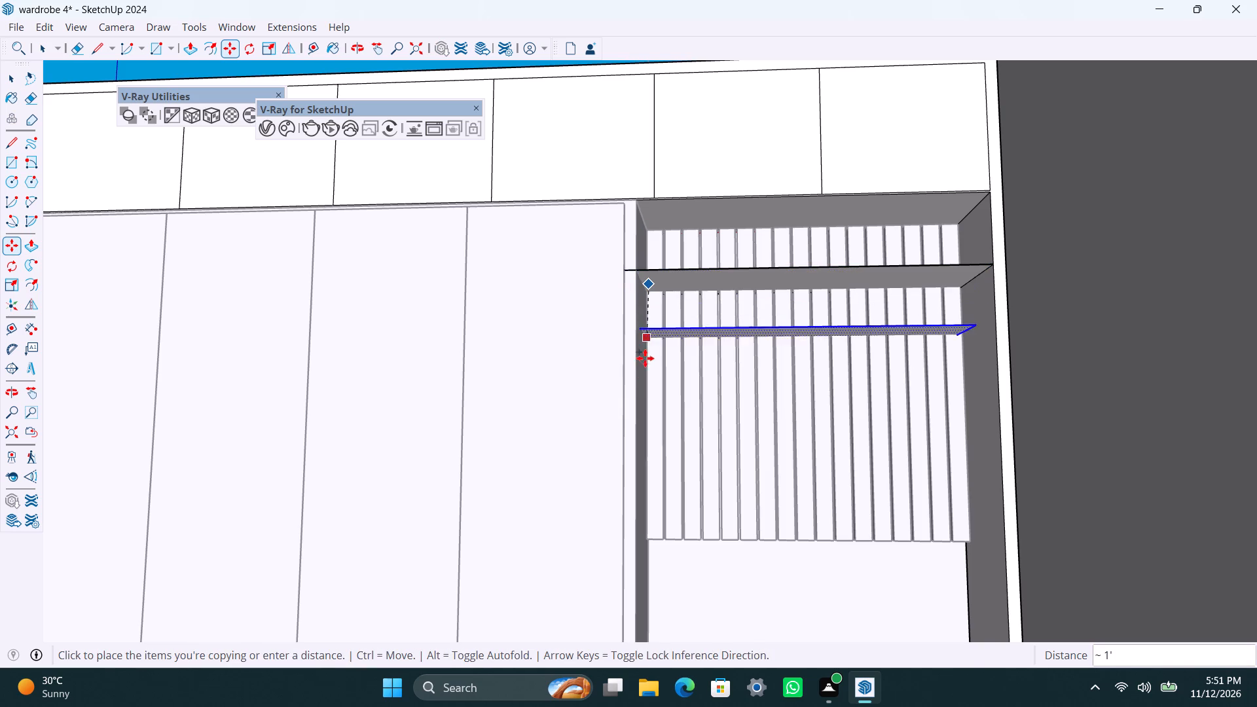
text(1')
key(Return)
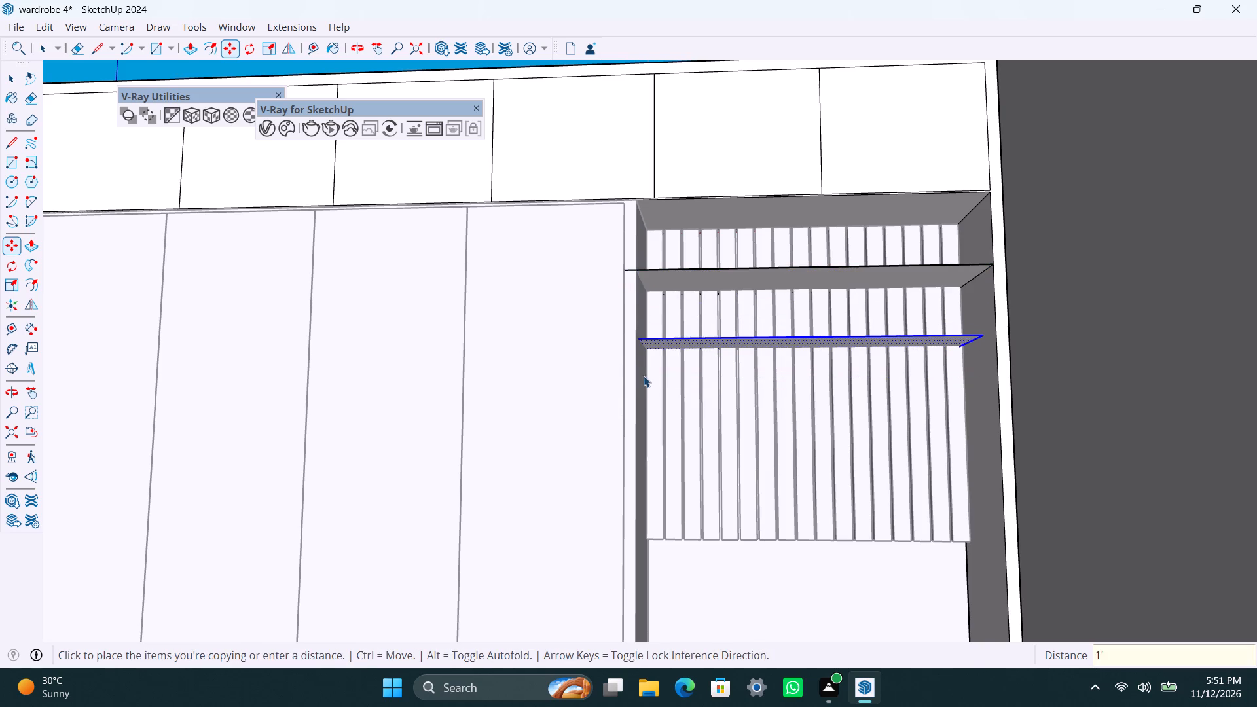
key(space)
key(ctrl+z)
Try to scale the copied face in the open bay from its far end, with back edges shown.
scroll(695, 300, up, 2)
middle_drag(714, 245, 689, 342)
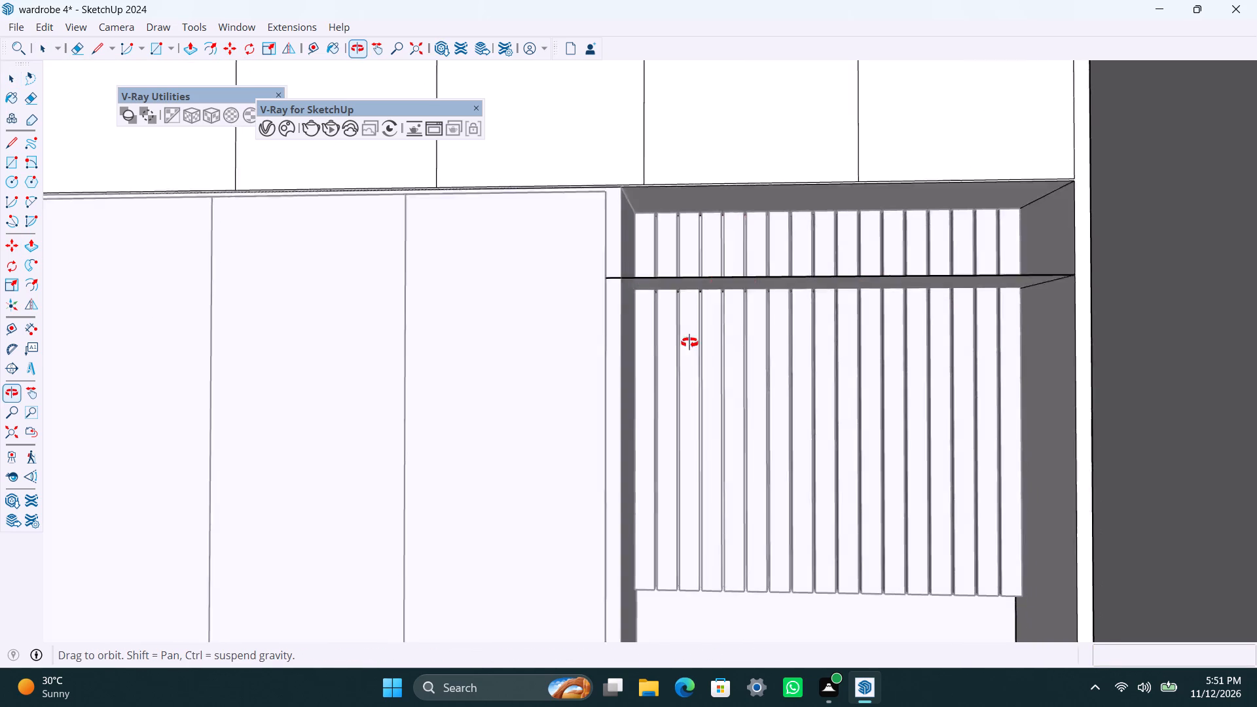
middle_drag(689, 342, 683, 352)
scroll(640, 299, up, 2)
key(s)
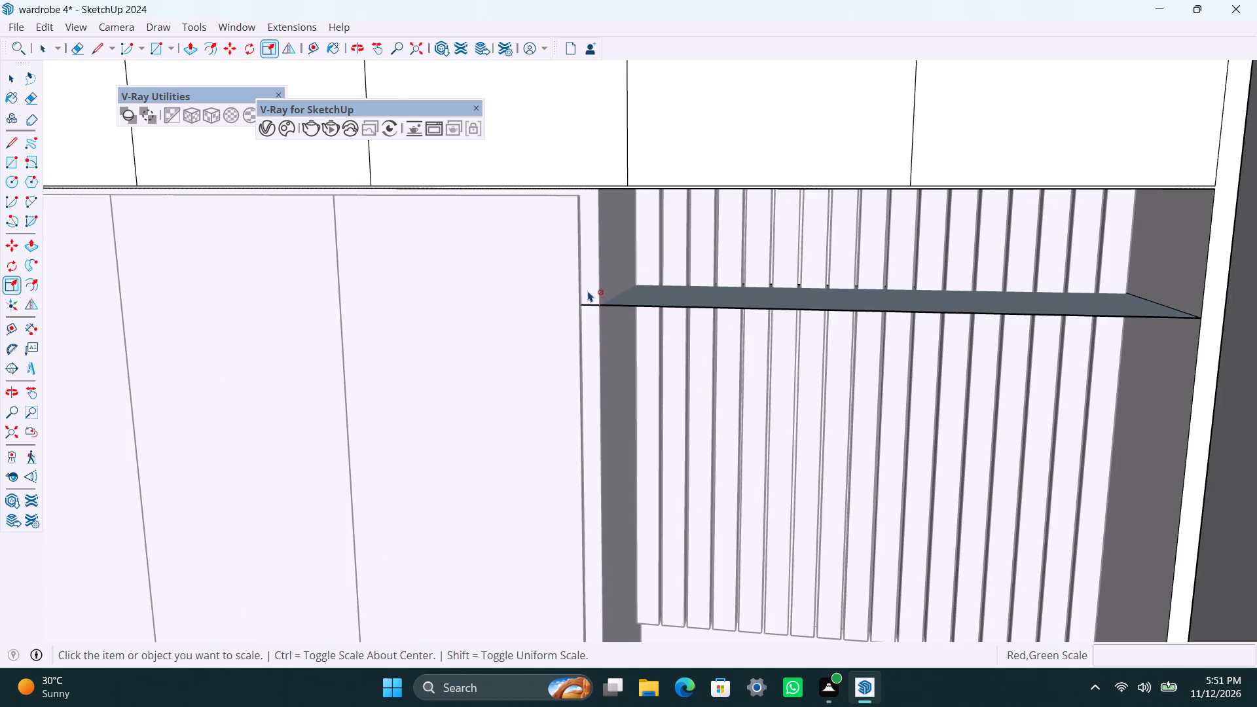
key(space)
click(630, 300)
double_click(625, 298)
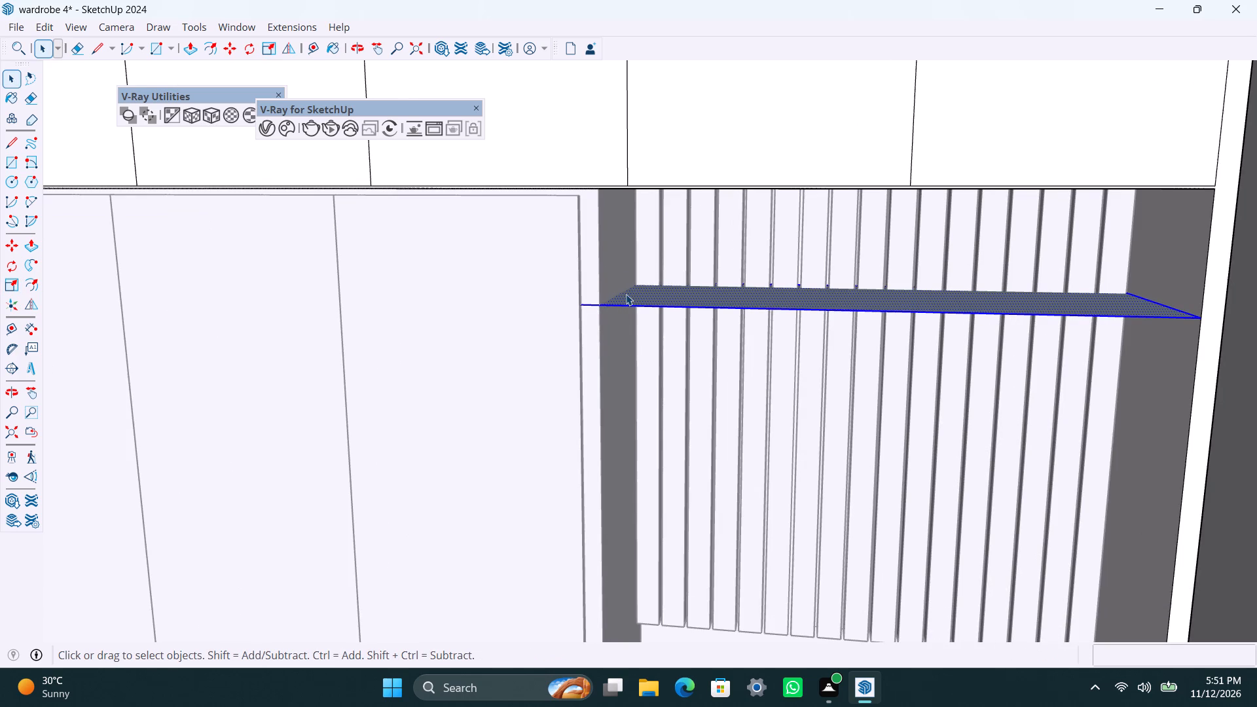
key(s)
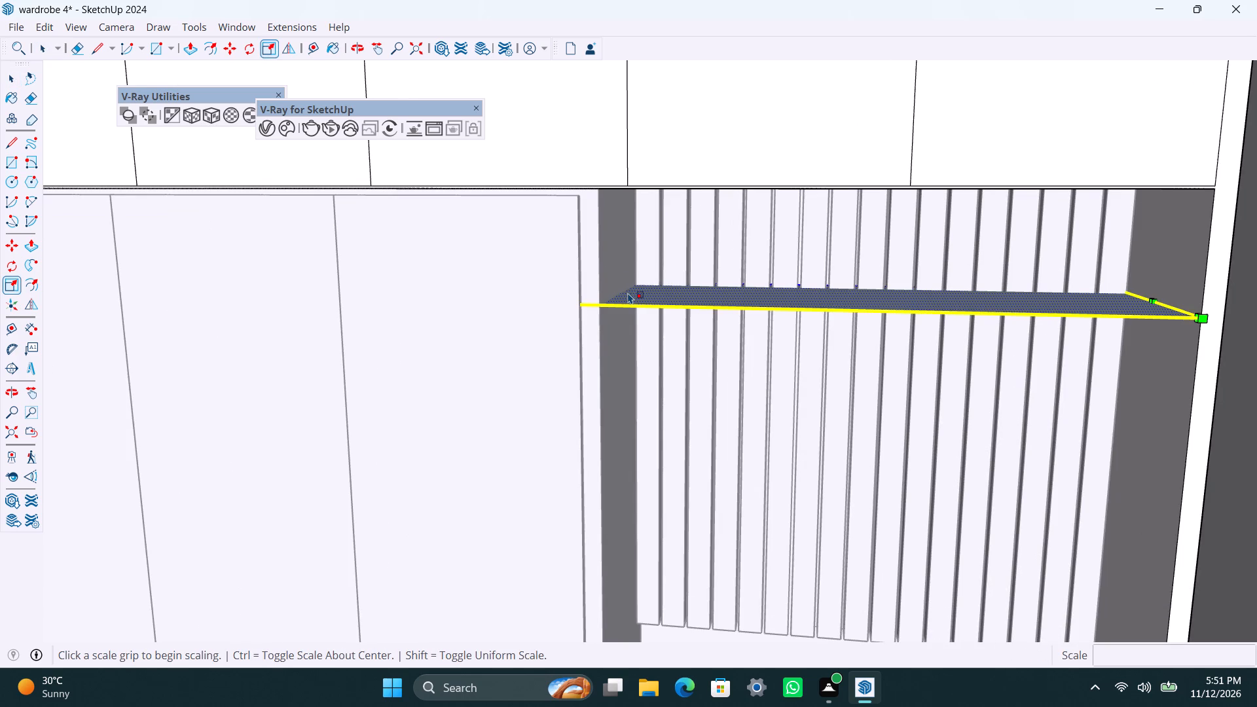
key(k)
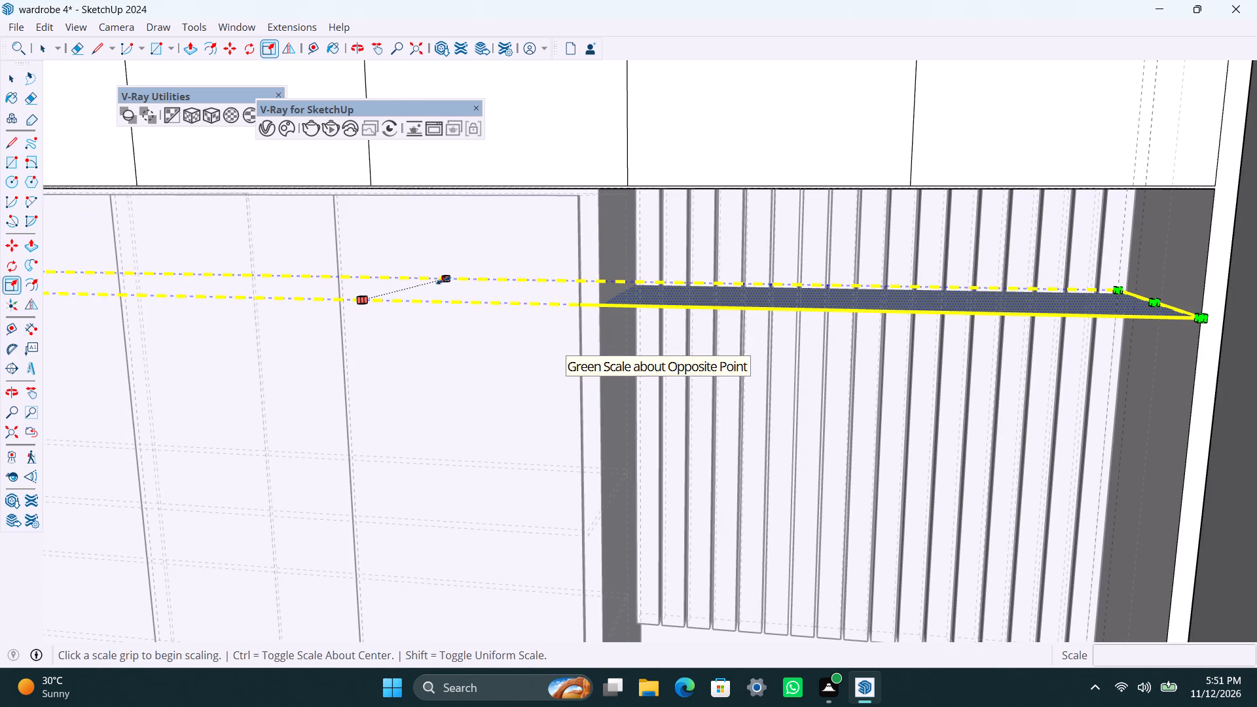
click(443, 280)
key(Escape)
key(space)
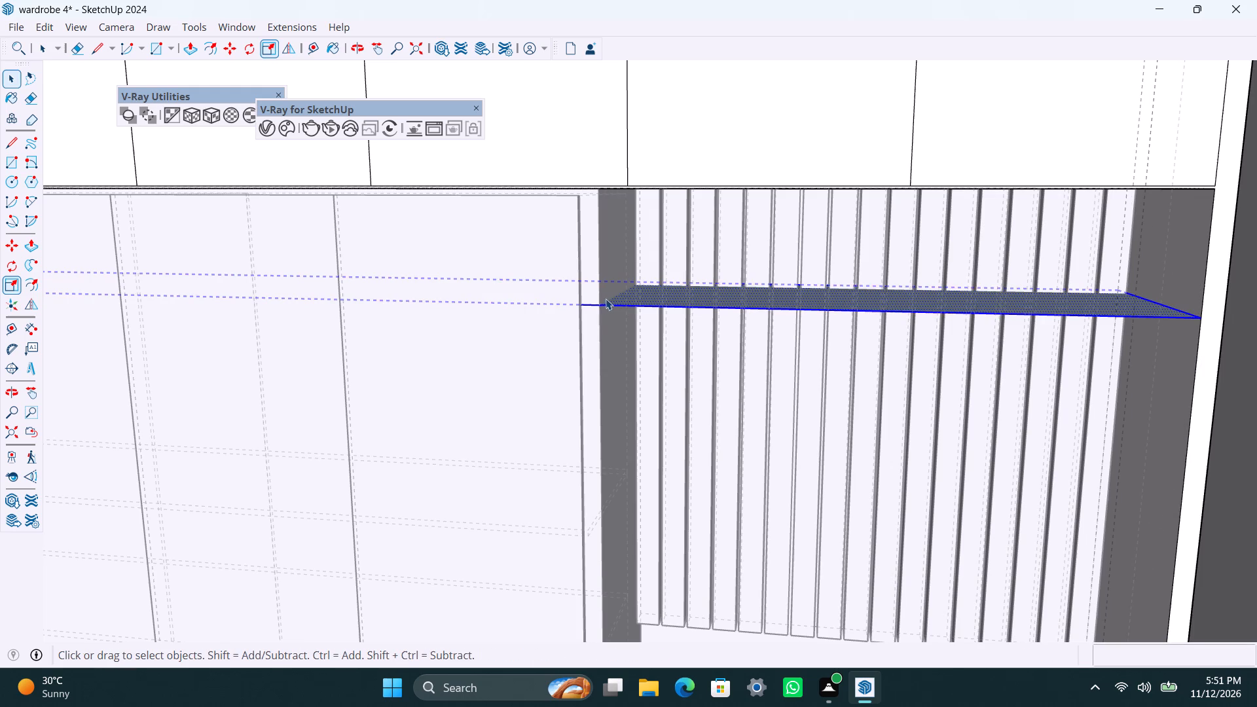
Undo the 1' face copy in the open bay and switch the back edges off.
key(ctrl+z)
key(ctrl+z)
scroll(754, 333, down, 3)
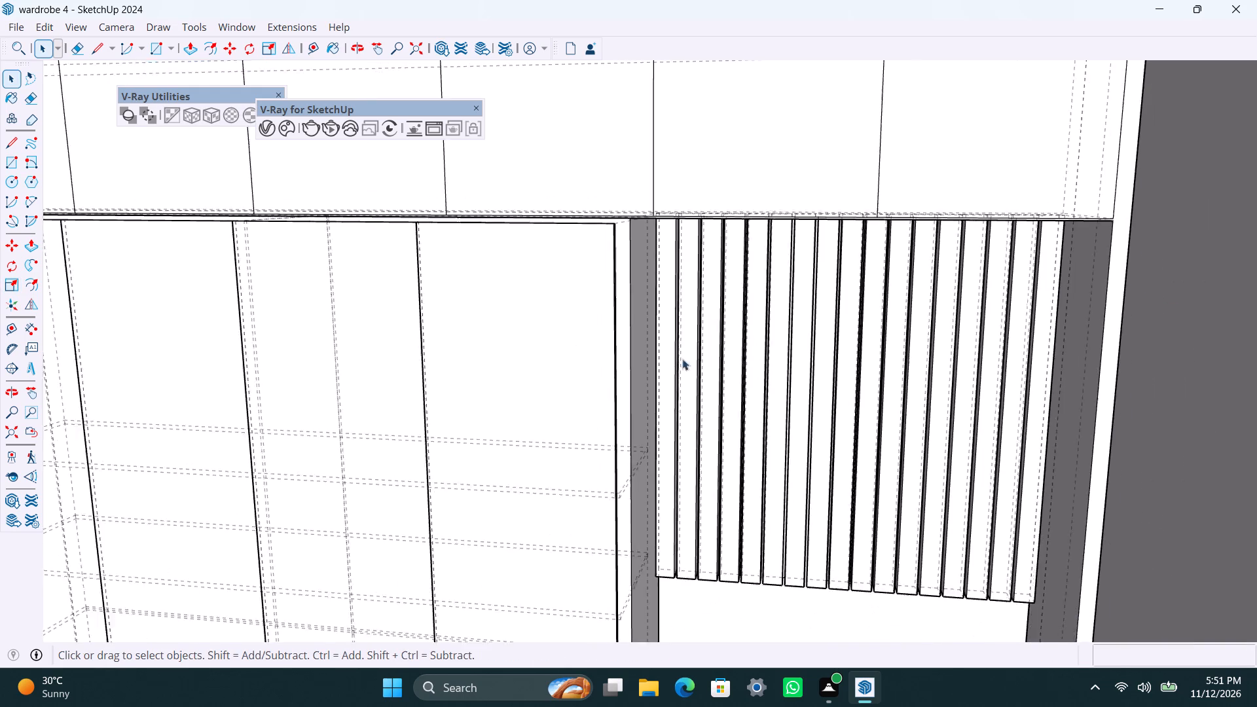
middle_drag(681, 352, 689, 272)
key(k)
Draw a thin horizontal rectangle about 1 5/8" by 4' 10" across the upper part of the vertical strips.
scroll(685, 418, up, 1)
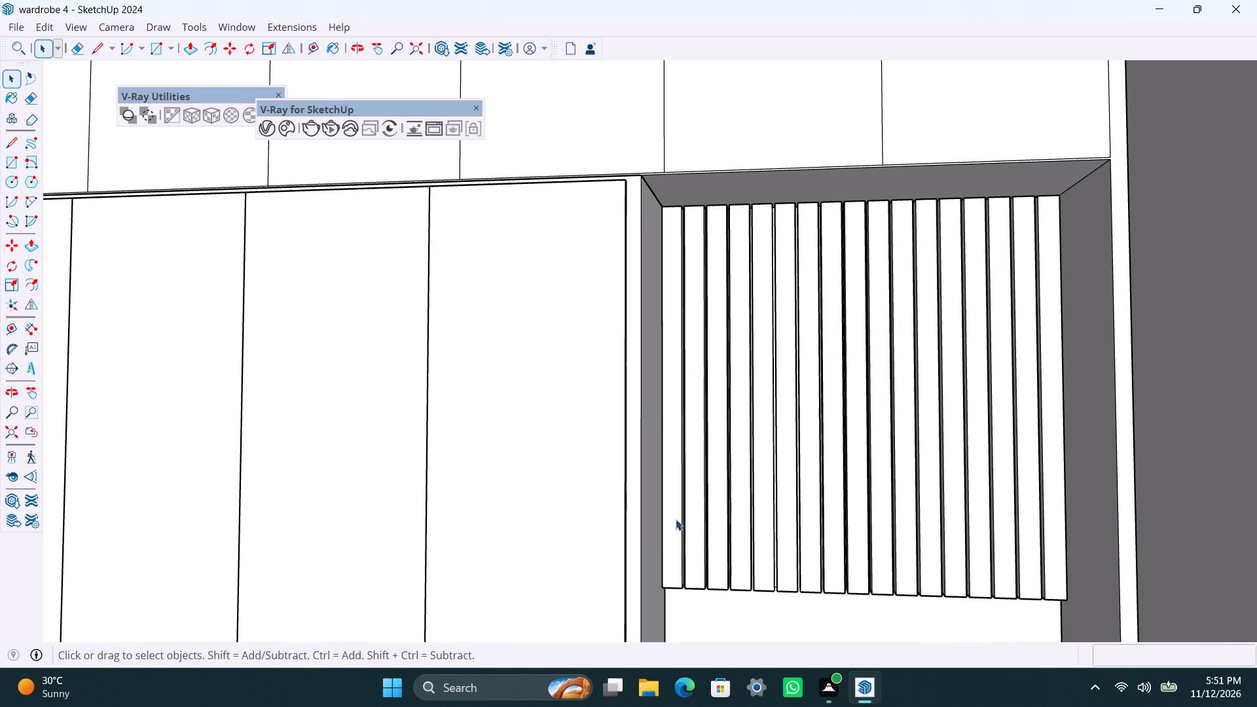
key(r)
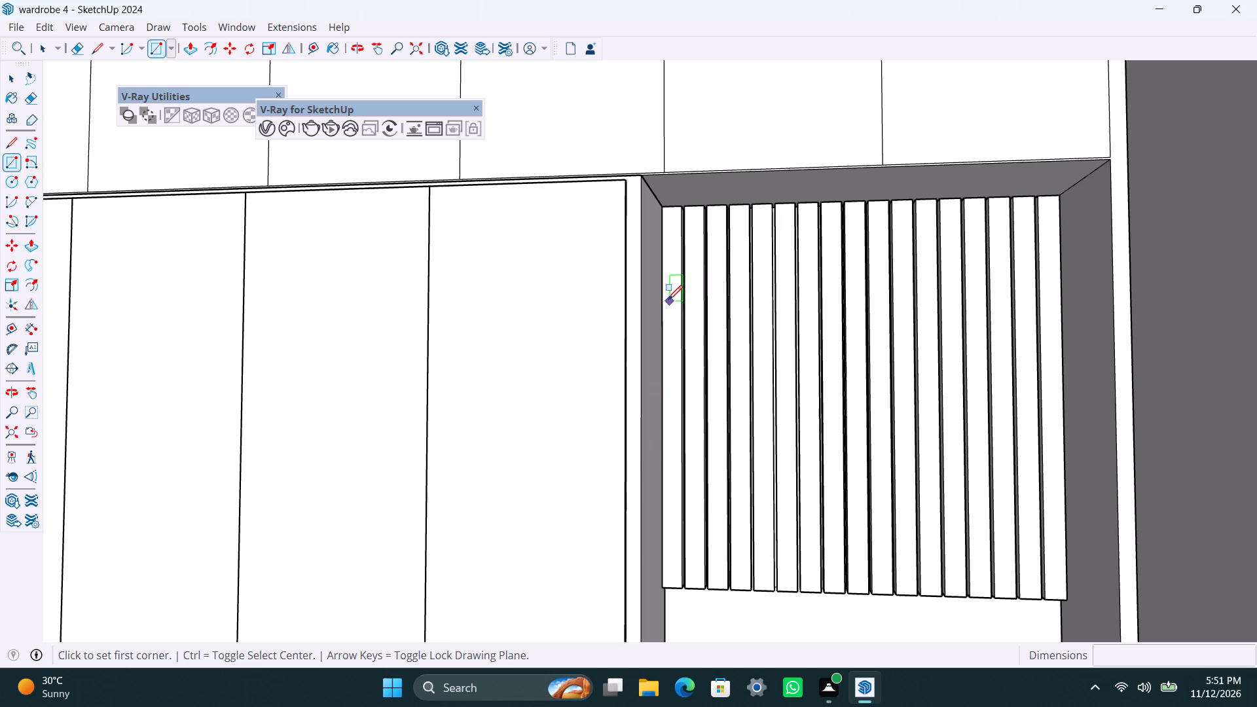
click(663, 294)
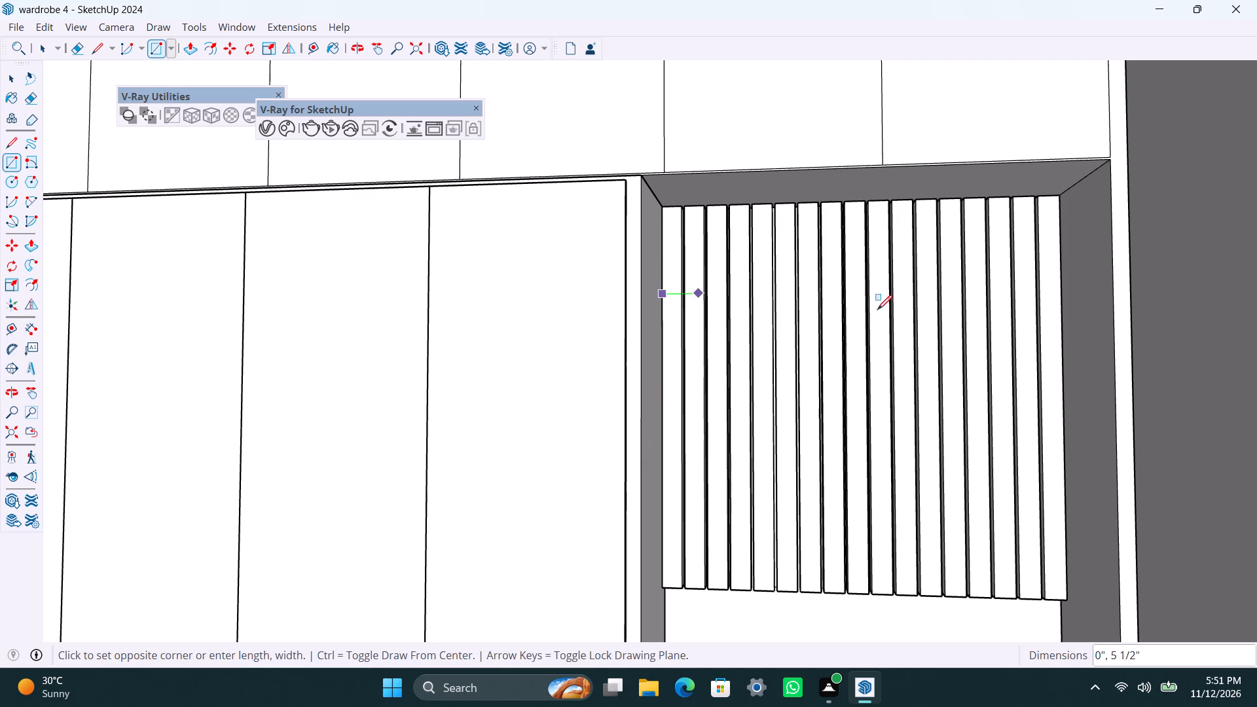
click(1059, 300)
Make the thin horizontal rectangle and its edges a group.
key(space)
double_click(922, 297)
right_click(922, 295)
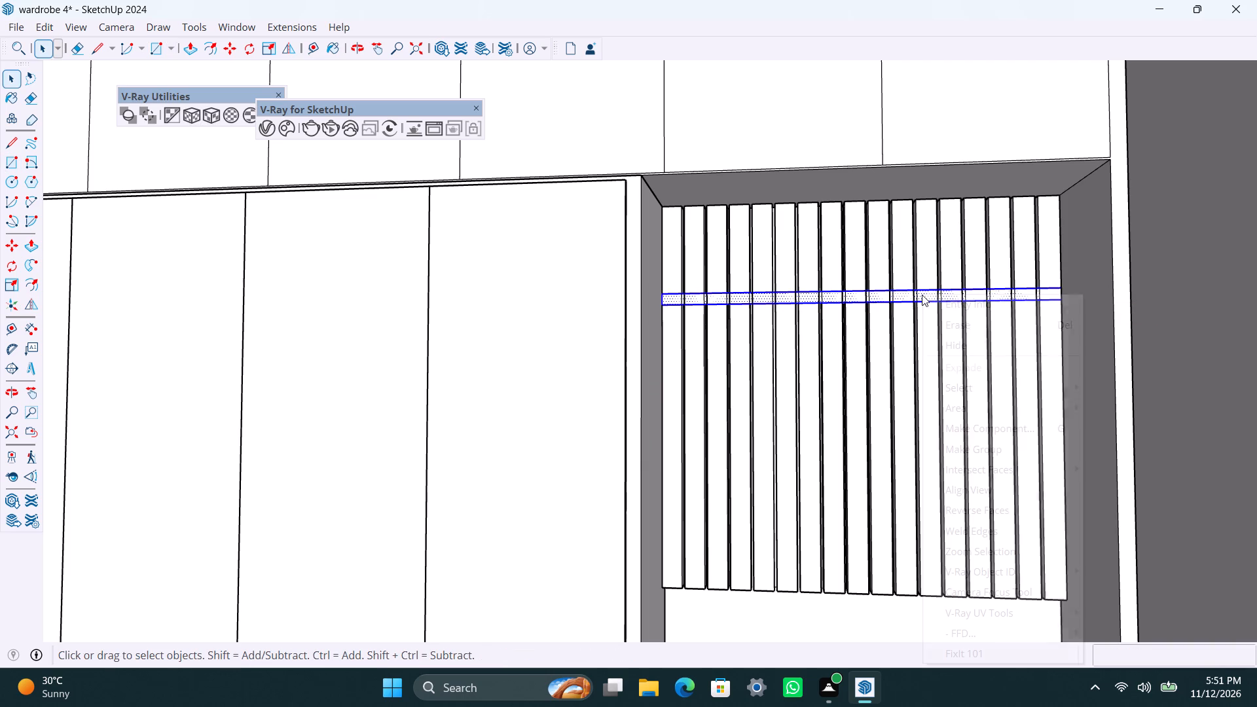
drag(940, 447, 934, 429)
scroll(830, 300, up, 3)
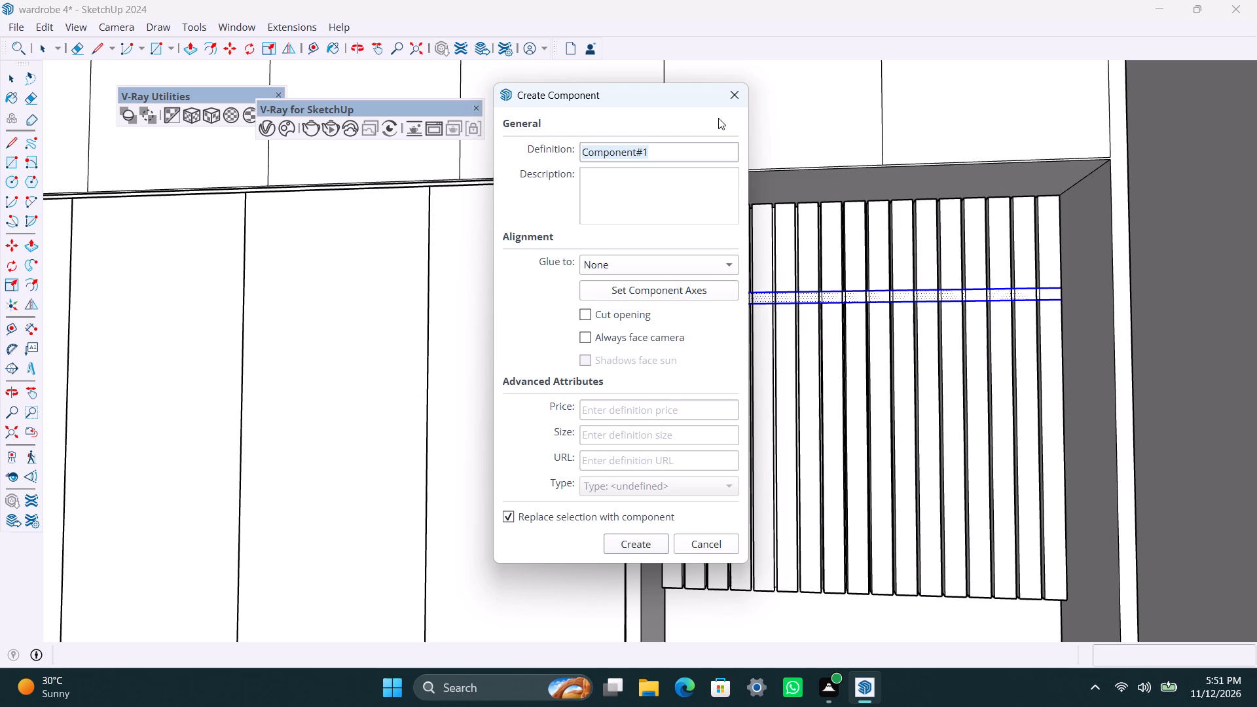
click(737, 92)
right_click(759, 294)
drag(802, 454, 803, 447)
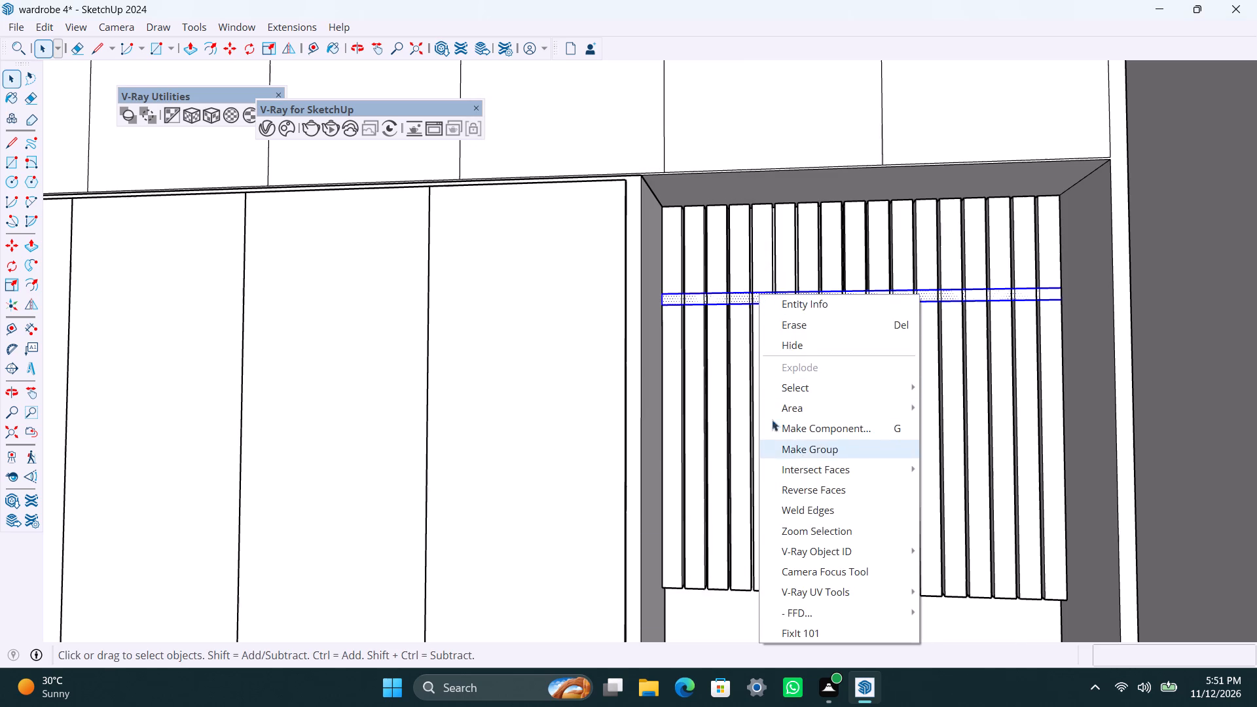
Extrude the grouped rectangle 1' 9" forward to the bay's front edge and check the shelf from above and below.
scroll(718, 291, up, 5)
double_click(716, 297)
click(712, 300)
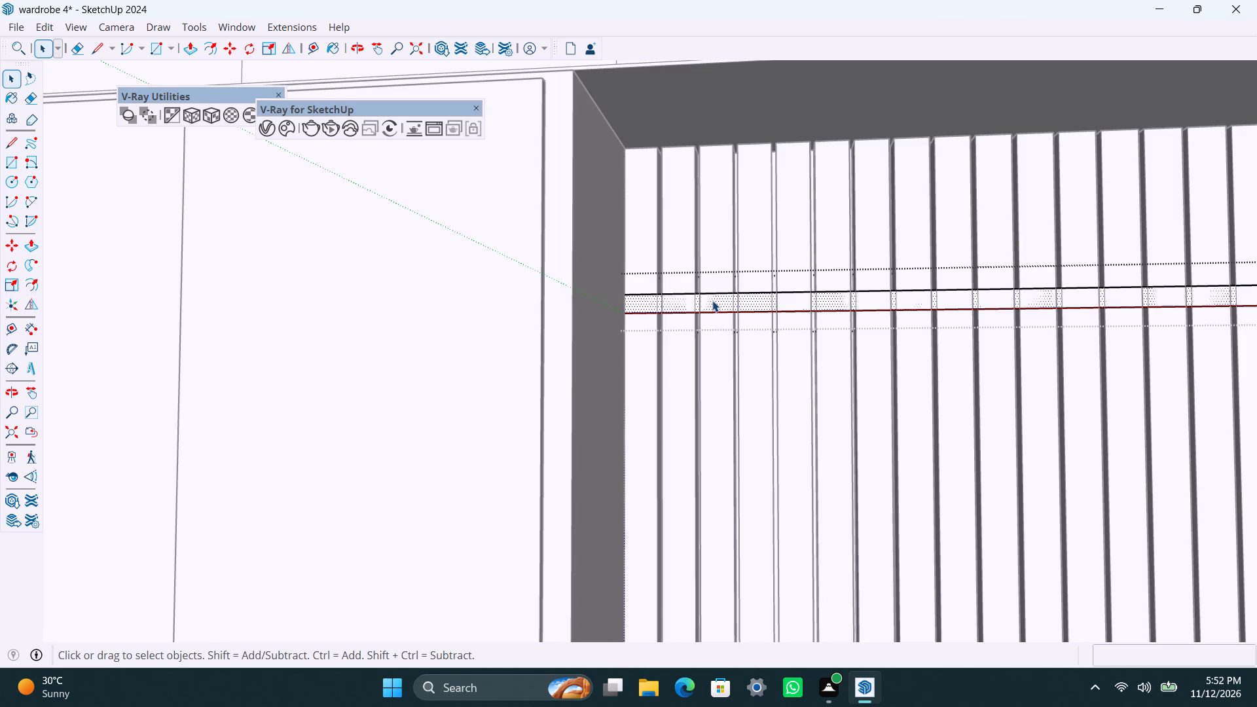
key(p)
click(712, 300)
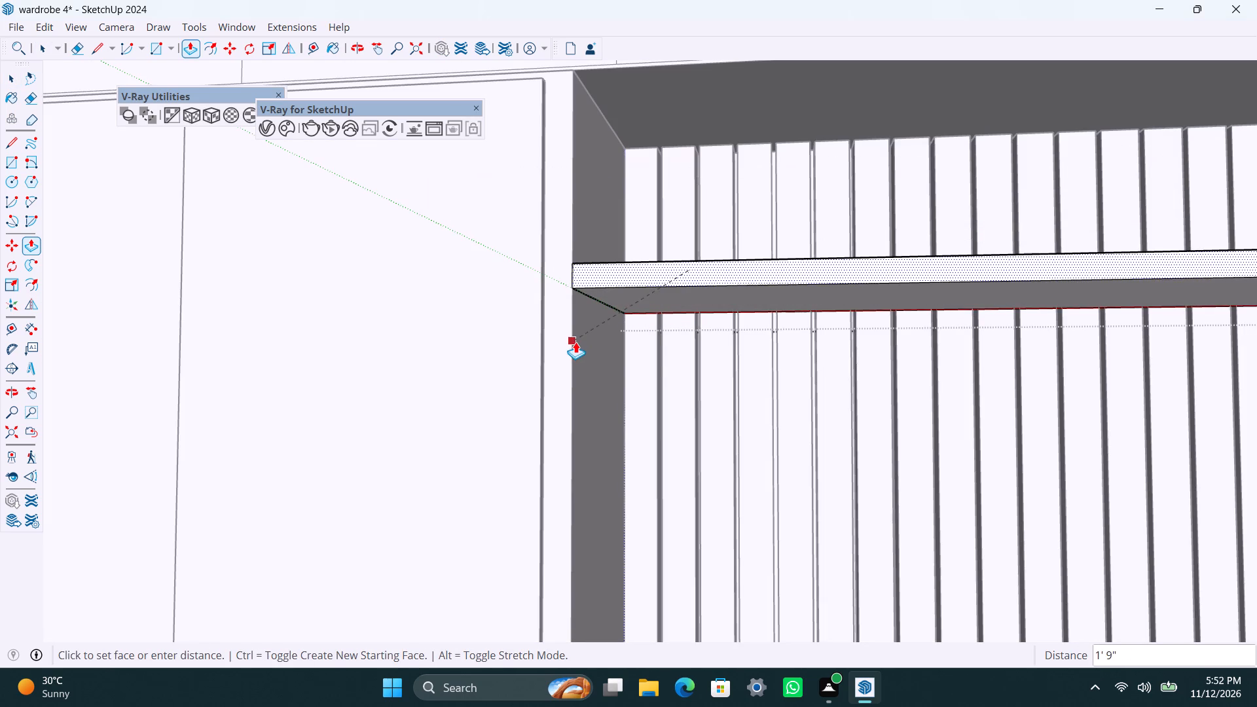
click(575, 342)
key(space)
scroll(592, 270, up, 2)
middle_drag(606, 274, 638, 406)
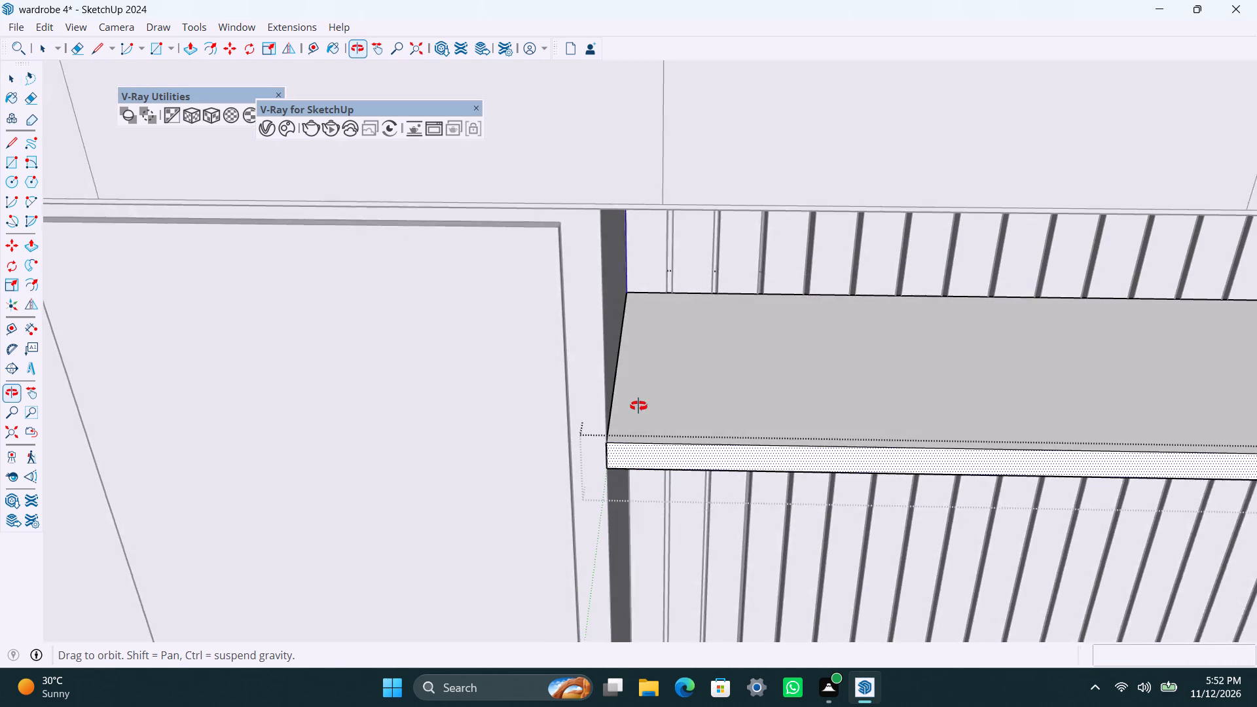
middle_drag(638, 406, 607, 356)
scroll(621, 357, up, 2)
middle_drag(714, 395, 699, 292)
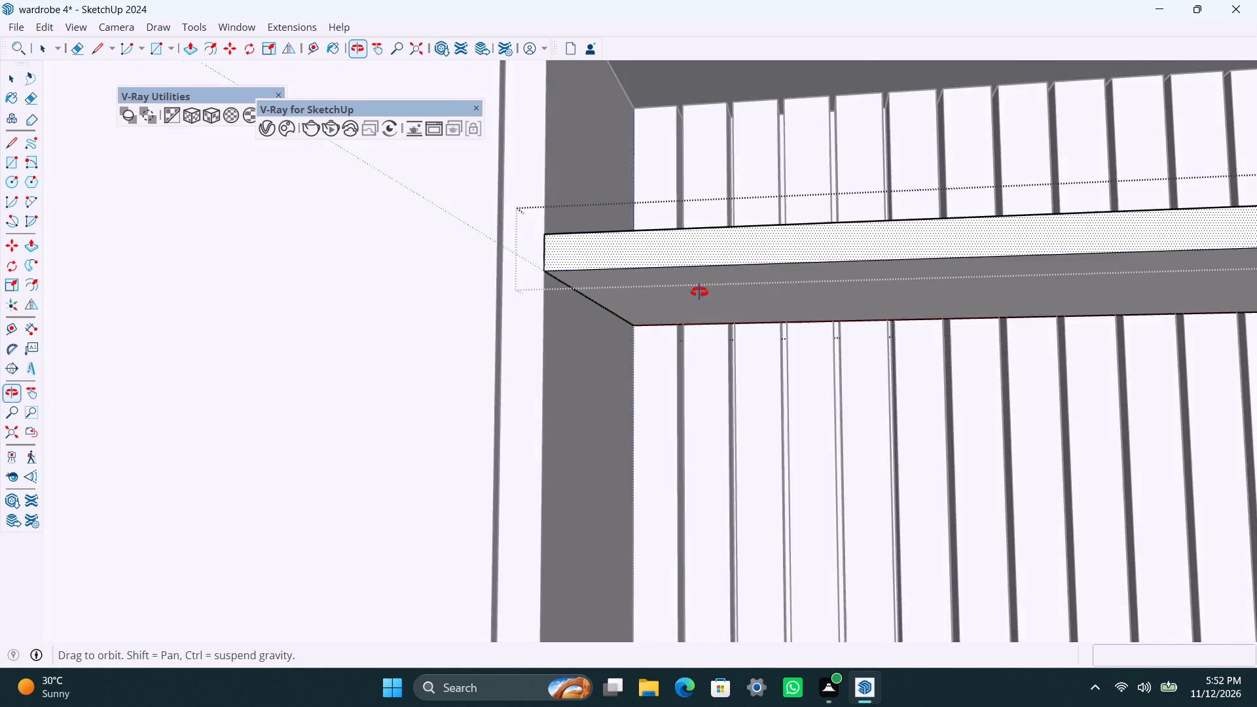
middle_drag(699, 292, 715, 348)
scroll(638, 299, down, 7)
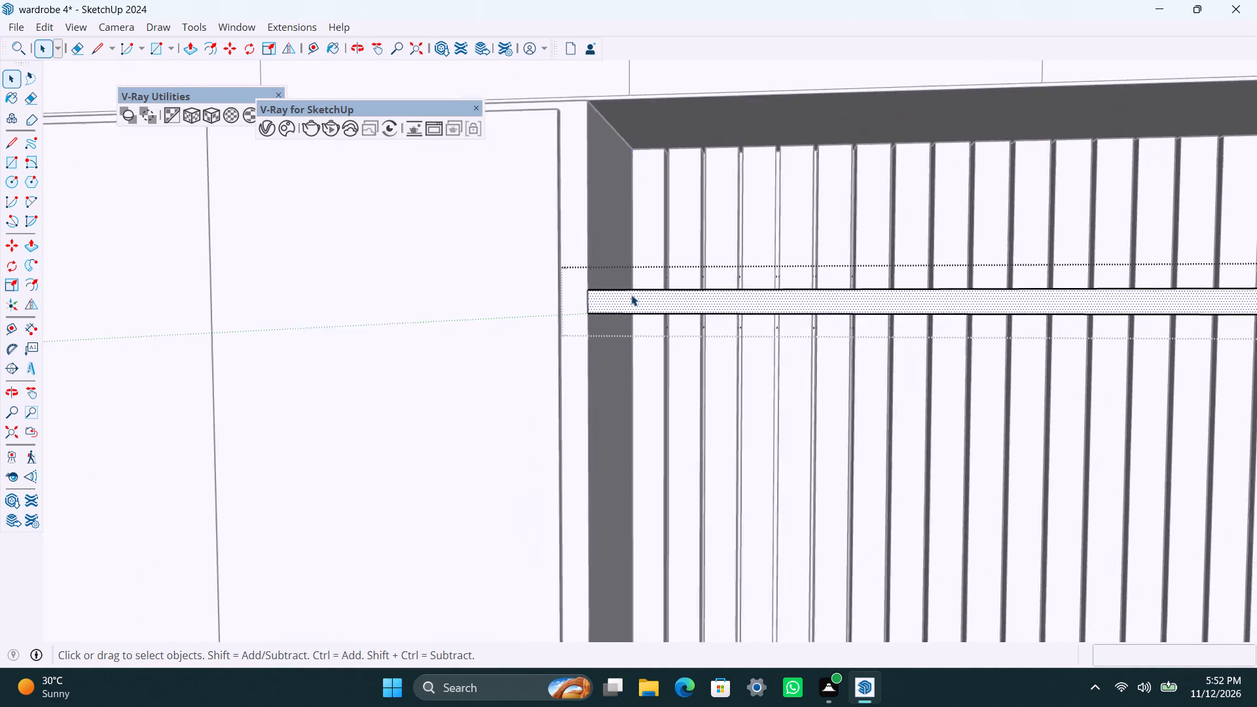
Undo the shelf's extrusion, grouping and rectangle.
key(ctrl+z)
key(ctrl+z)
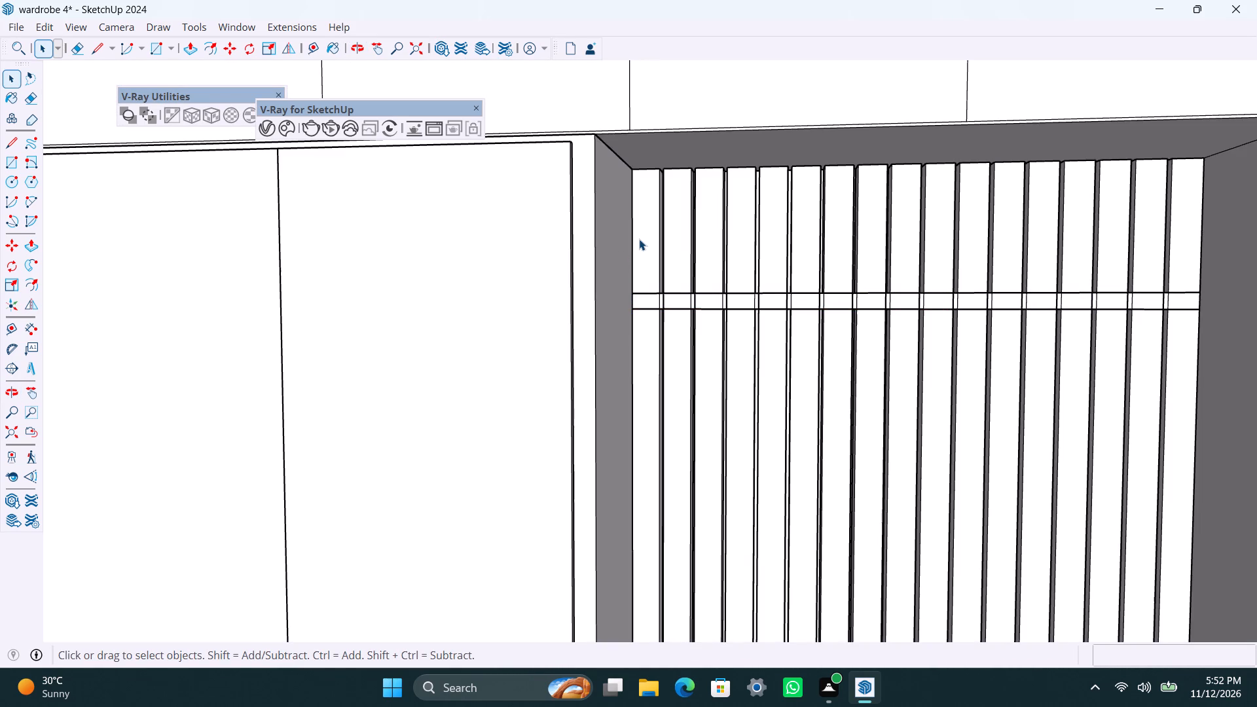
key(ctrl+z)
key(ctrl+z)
Place a horizontal guide 1' below the top edge of the vertical strips.
key(t)
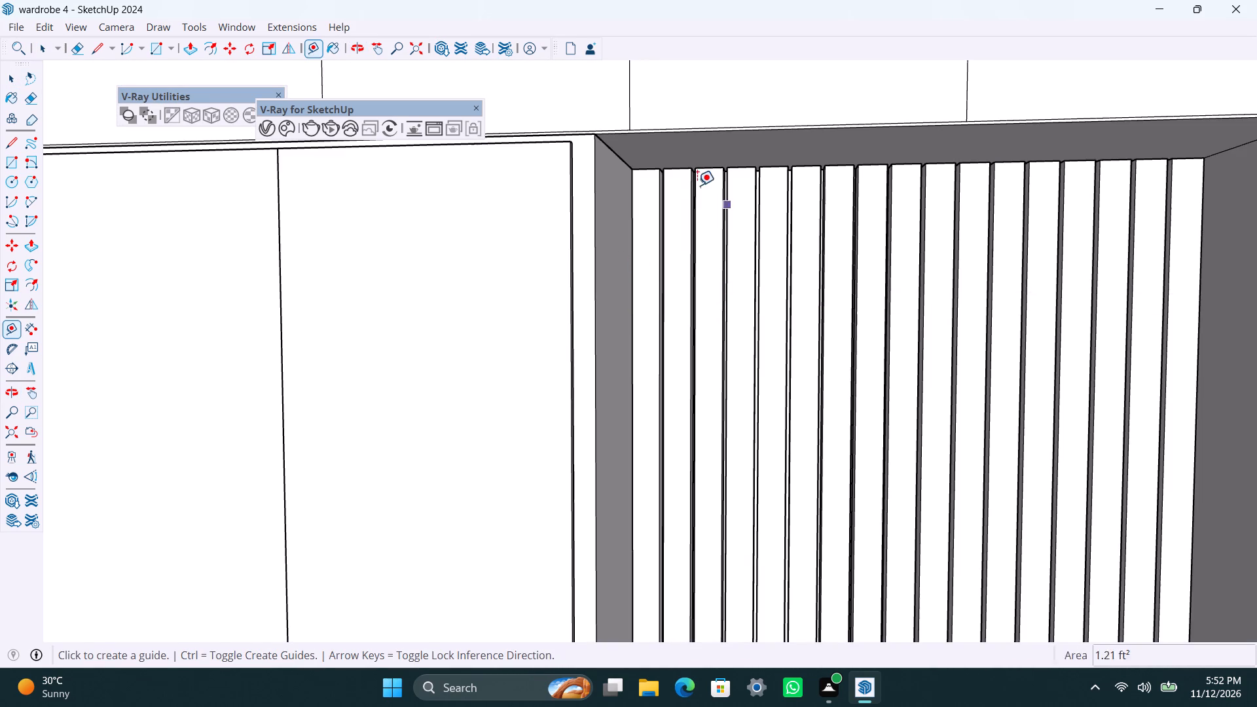
click(708, 167)
text(1')
key(Return)
key(space)
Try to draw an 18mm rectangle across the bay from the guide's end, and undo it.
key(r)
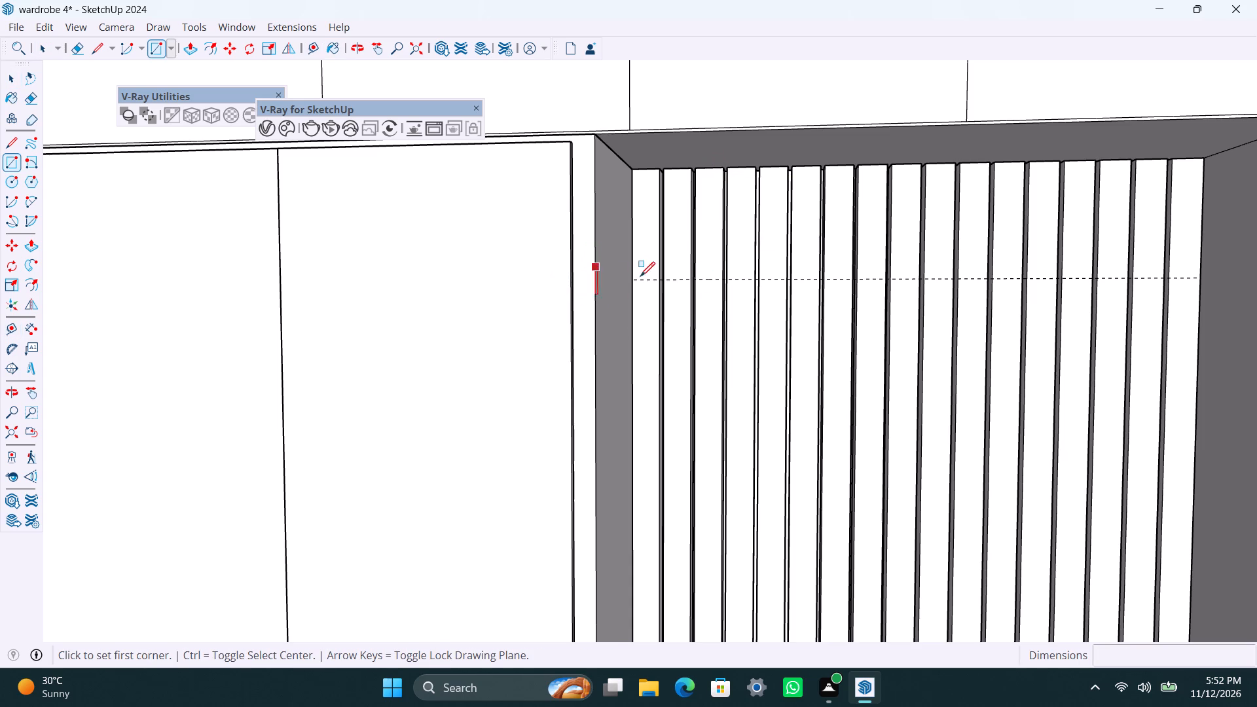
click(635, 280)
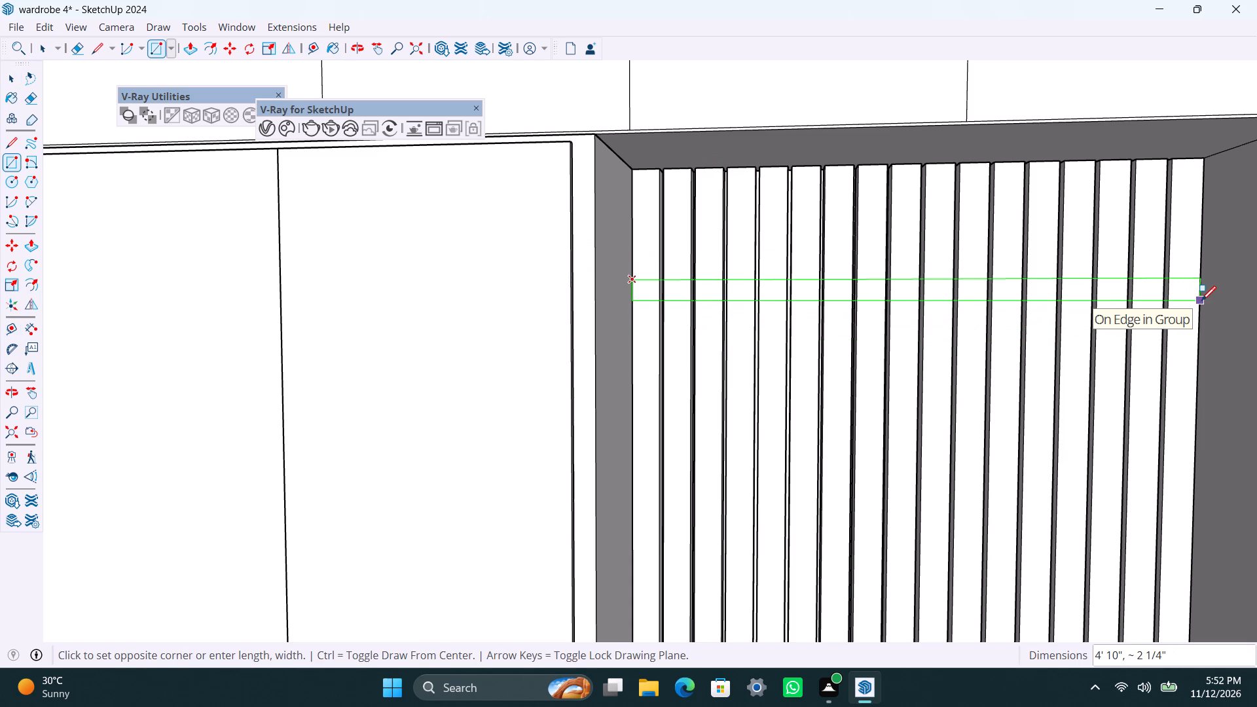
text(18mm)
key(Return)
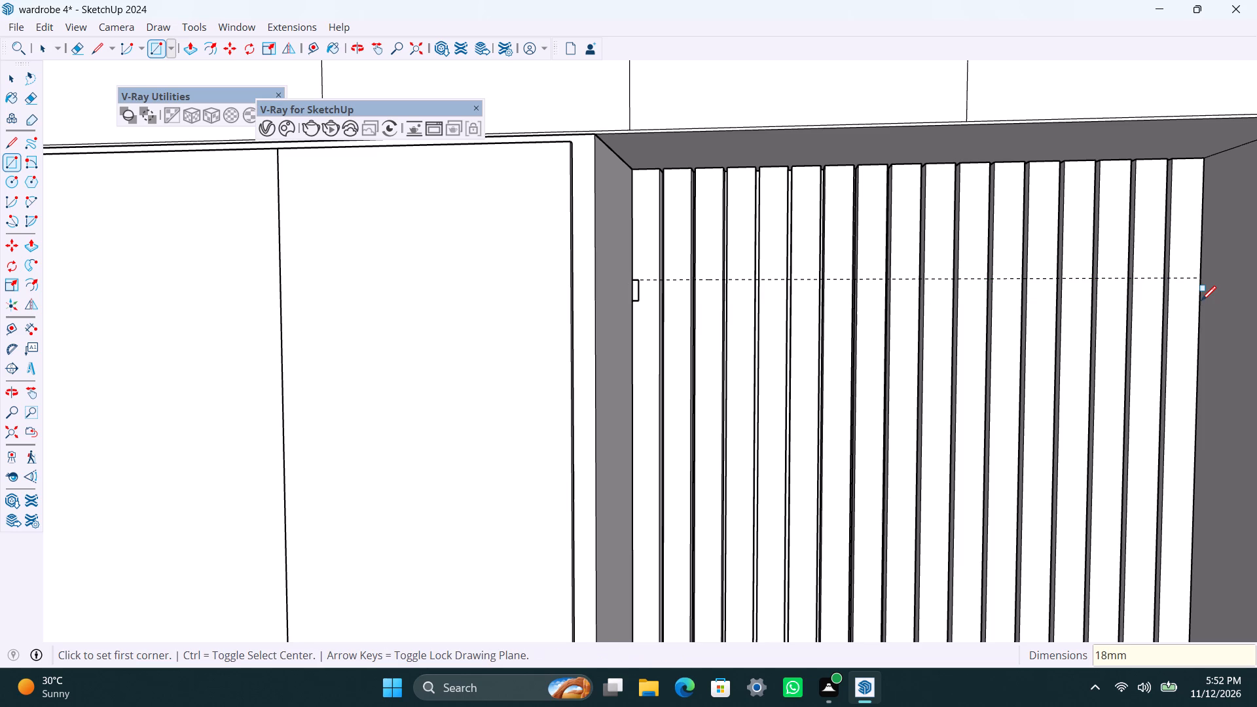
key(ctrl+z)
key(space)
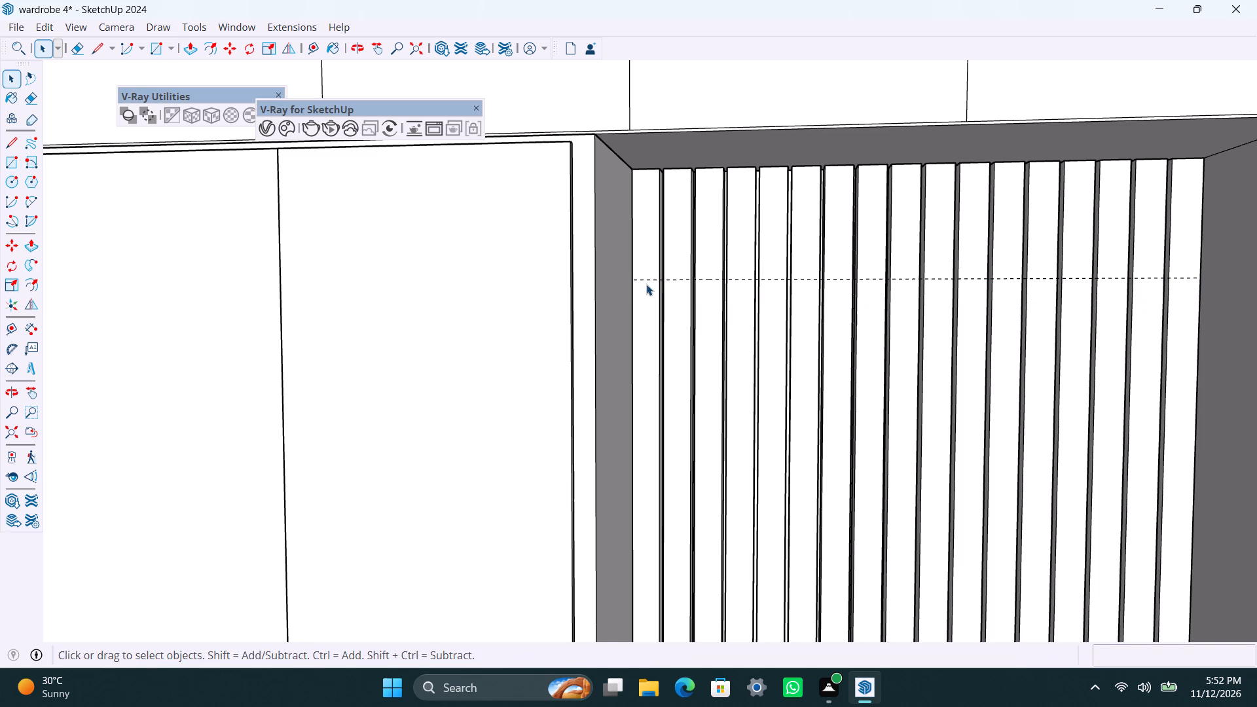
Place a second horizontal guide 18mm below the guide across the vertical strips.
key(t)
click(644, 283)
text(18mm)
key(Return)
key(space)
Draw a 4' 10" wide rectangle between the two guides across the full width of the bay and group it.
scroll(617, 295, up, 1)
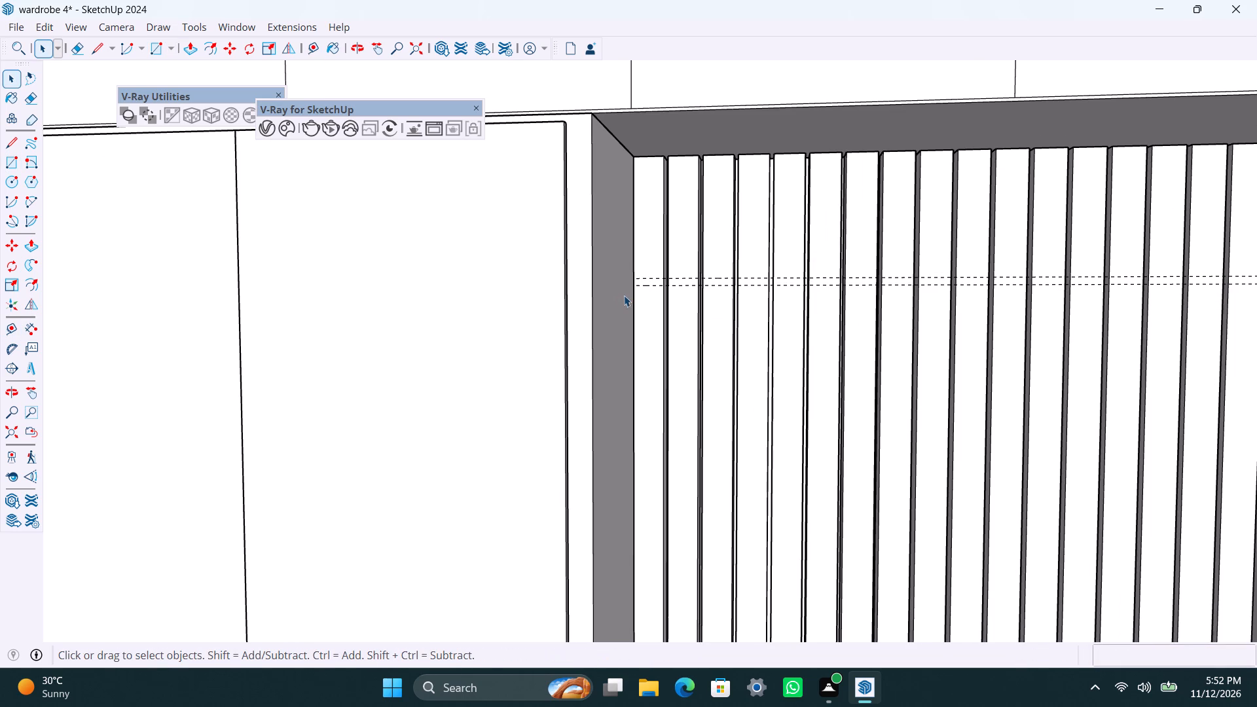
key(r)
click(638, 276)
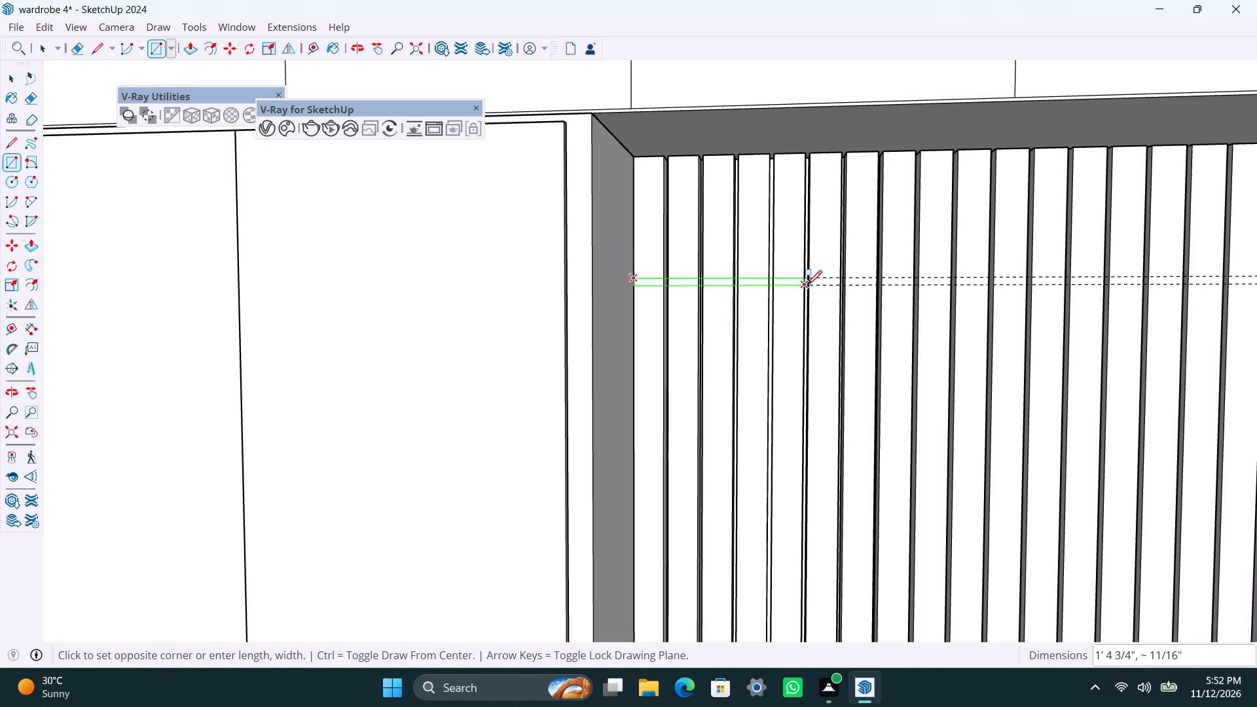
scroll(809, 285, down, 4)
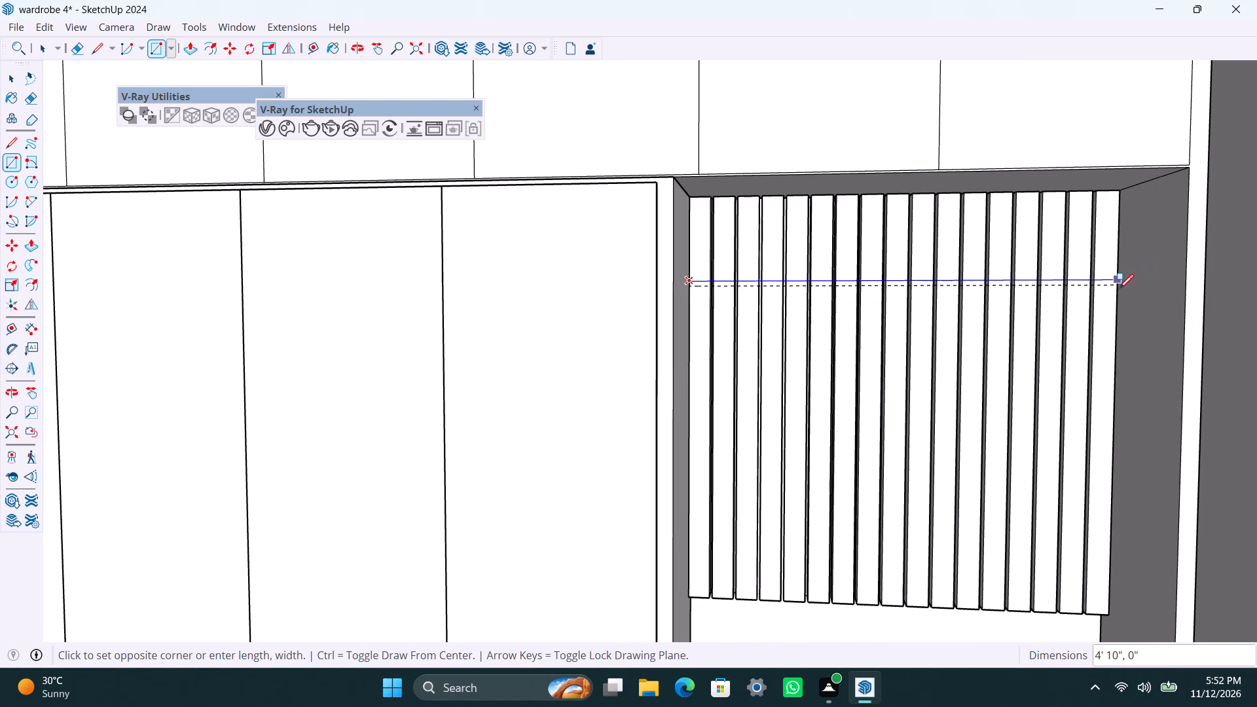
scroll(1119, 287, up, 6)
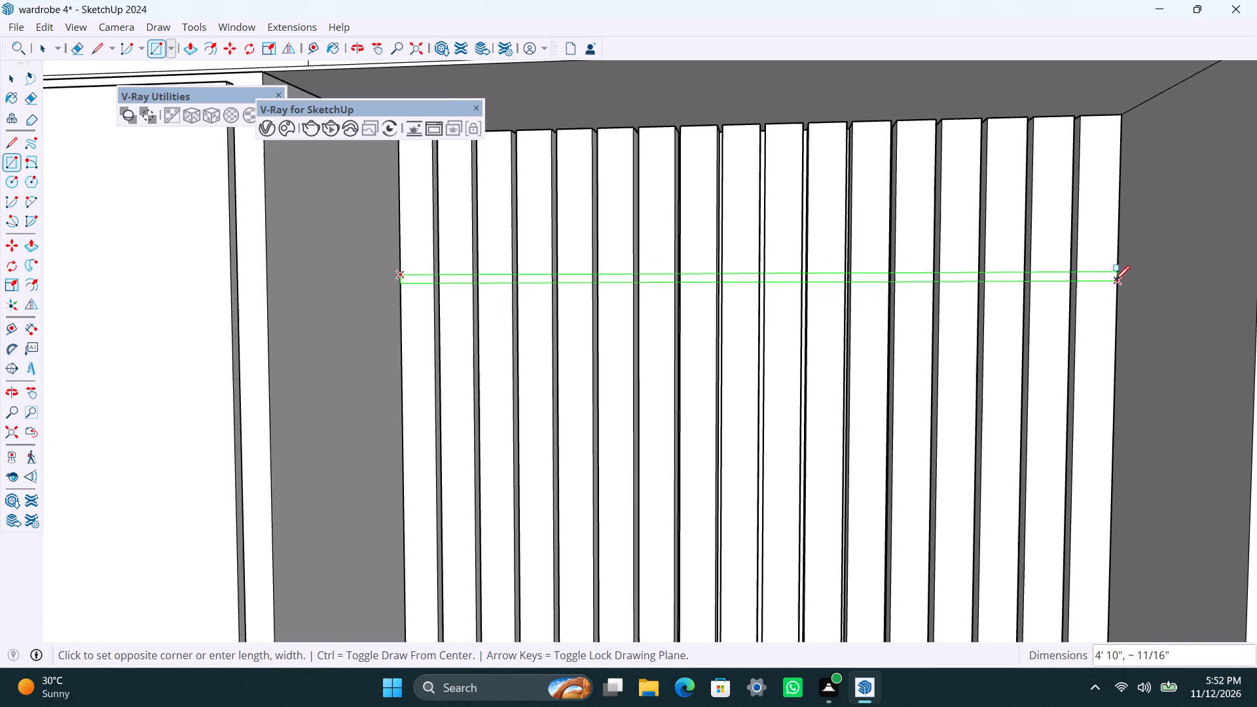
click(1115, 280)
key(space)
double_click(873, 276)
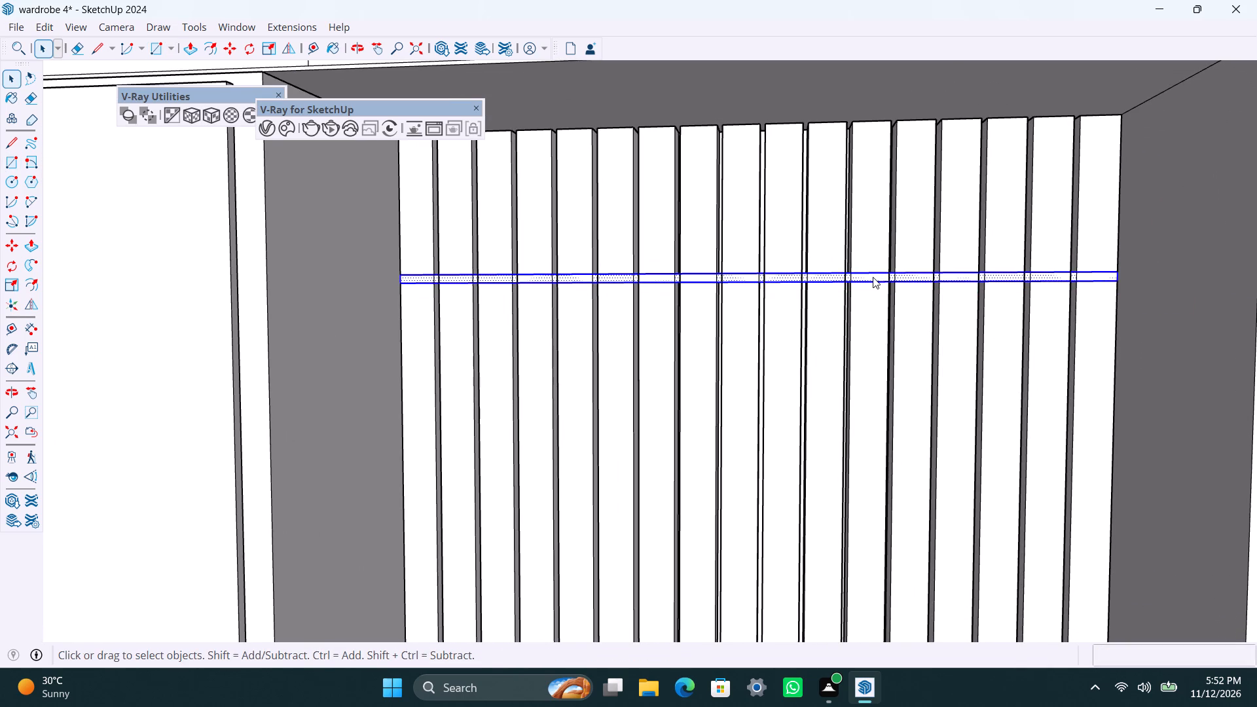
right_click(873, 277)
click(920, 433)
Open the rectangle's group and extrude its face 1' 9" forward to the bay's front edge to form the shelf.
scroll(792, 299, up, 5)
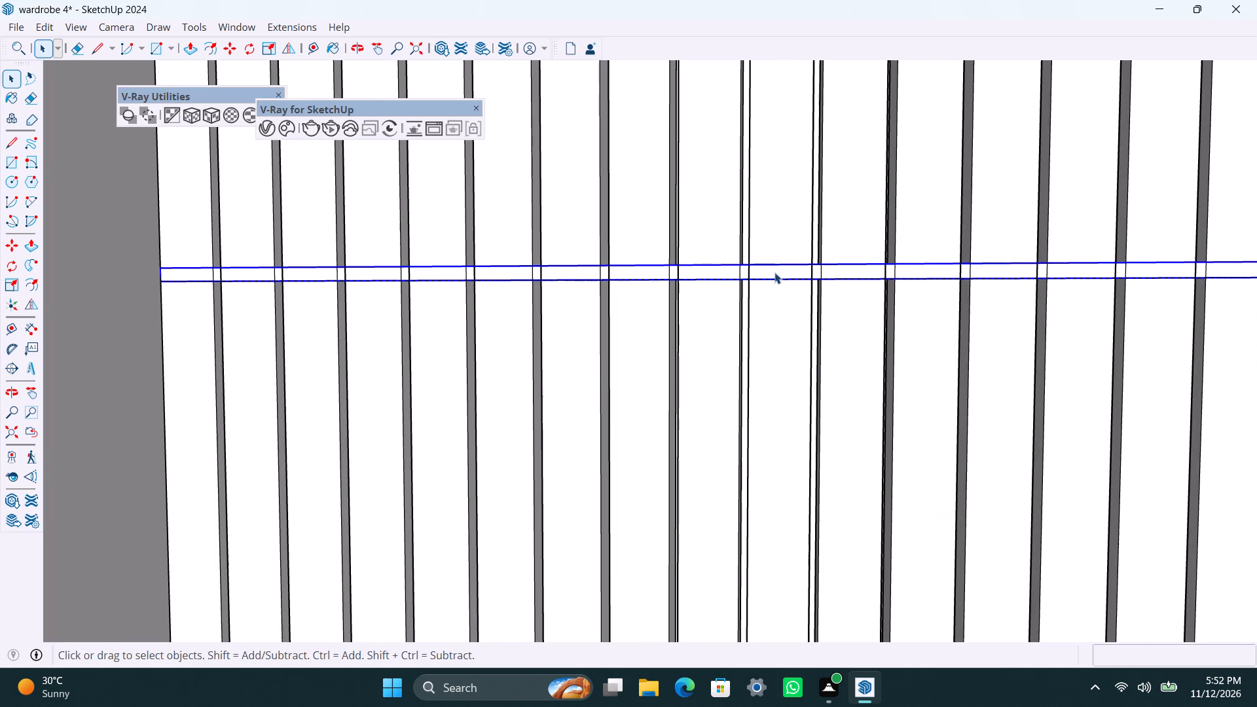
triple_click(774, 273)
click(774, 272)
key(p)
click(774, 271)
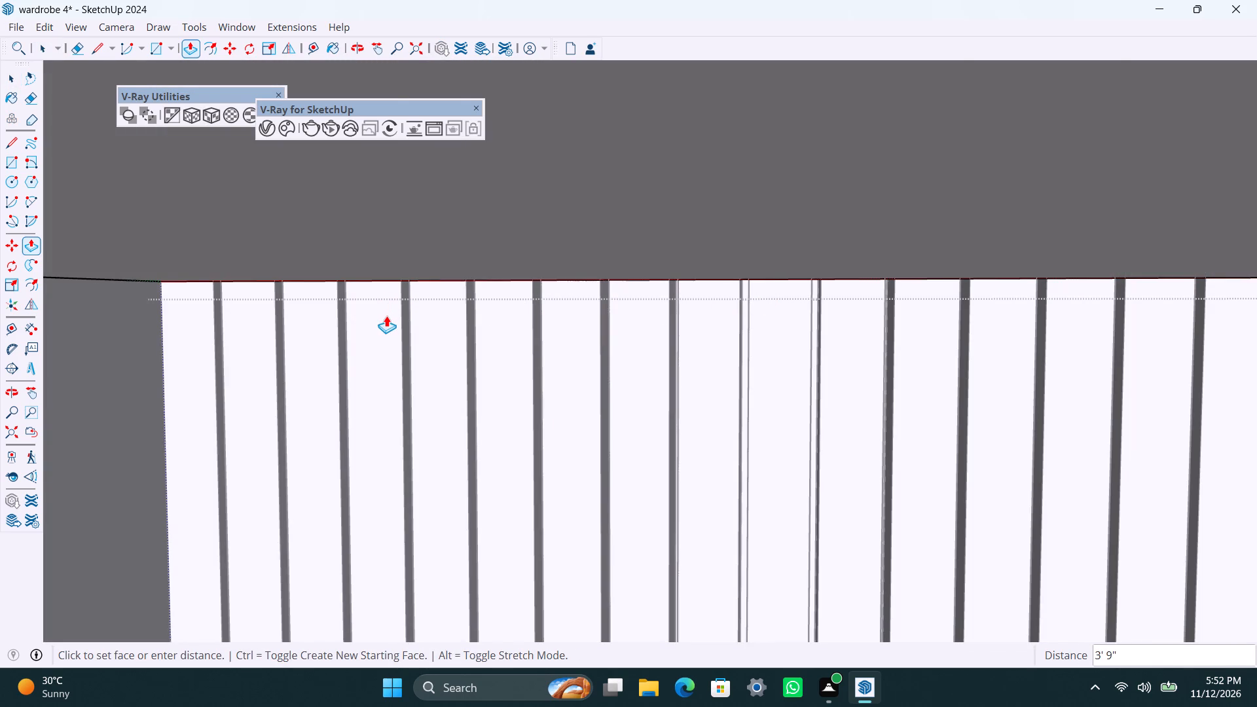
scroll(397, 316, down, 8)
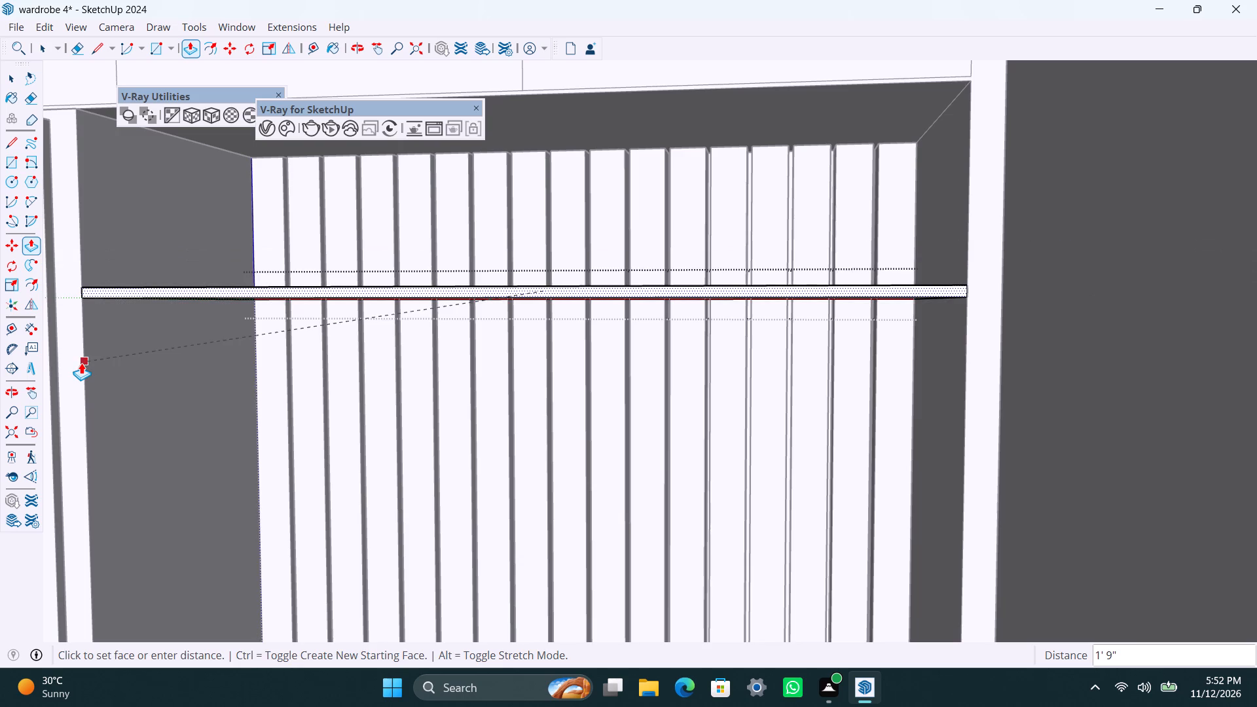
click(82, 364)
key(space)
Push the shelf's front face back 2" from the bay's front edge and close the group.
scroll(146, 307, down, 4)
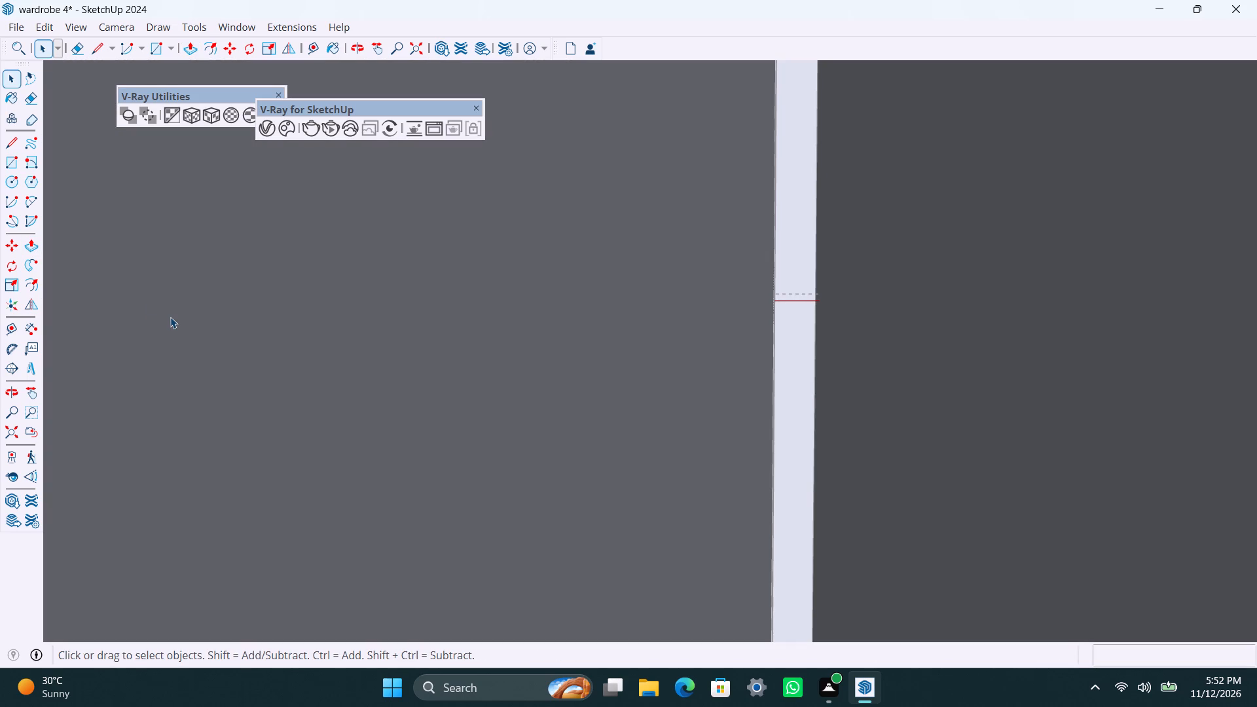
click(415, 41)
scroll(532, 338, down, 3)
scroll(774, 331, up, 2)
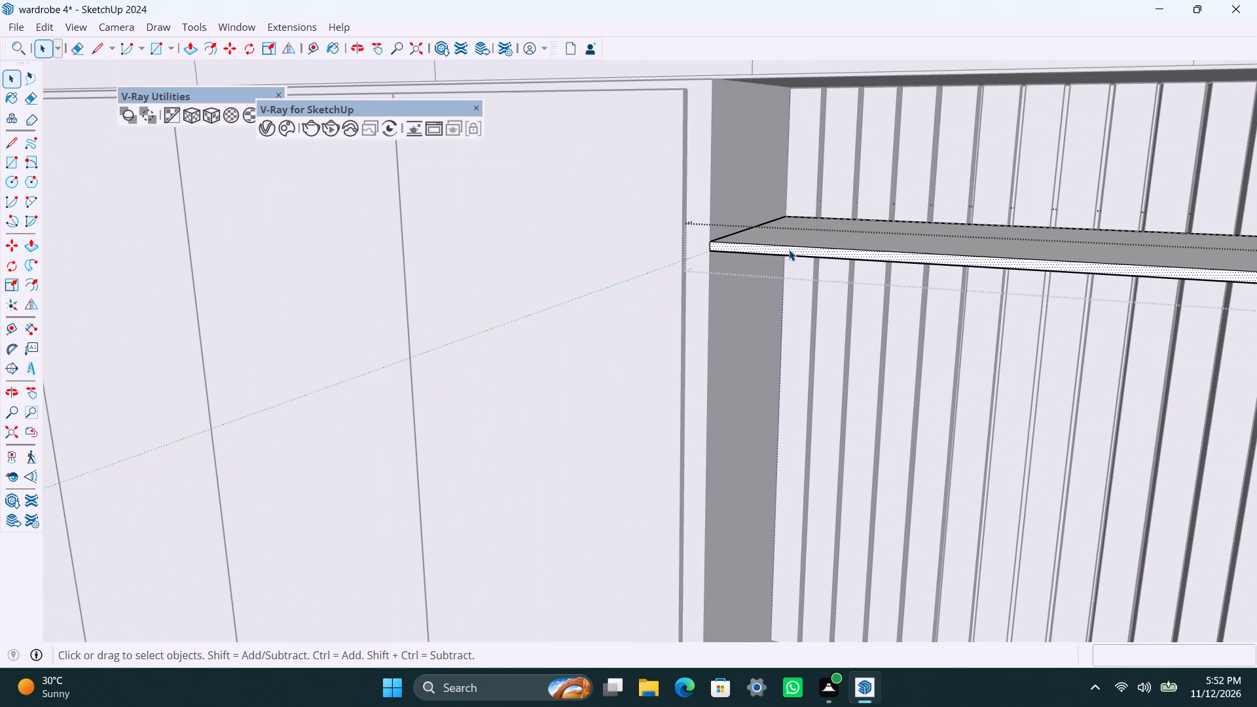
key(p)
click(785, 251)
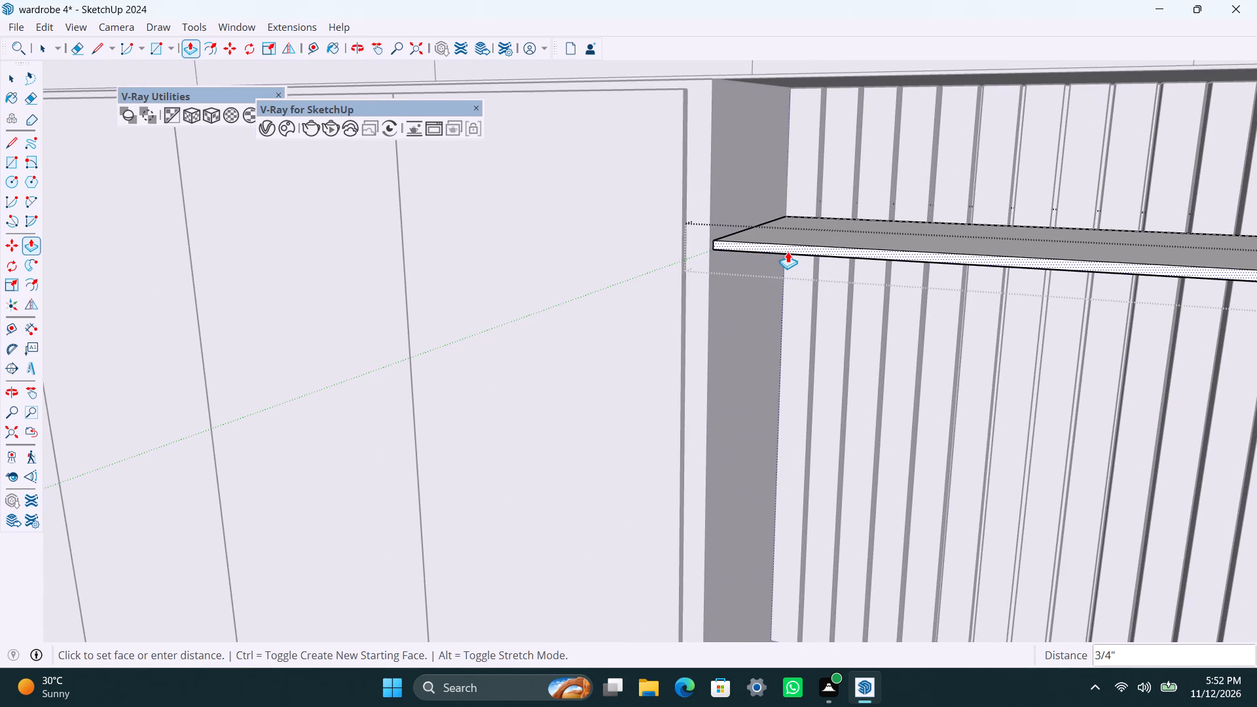
text(2")
key(Return)
key(space)
click(738, 411)
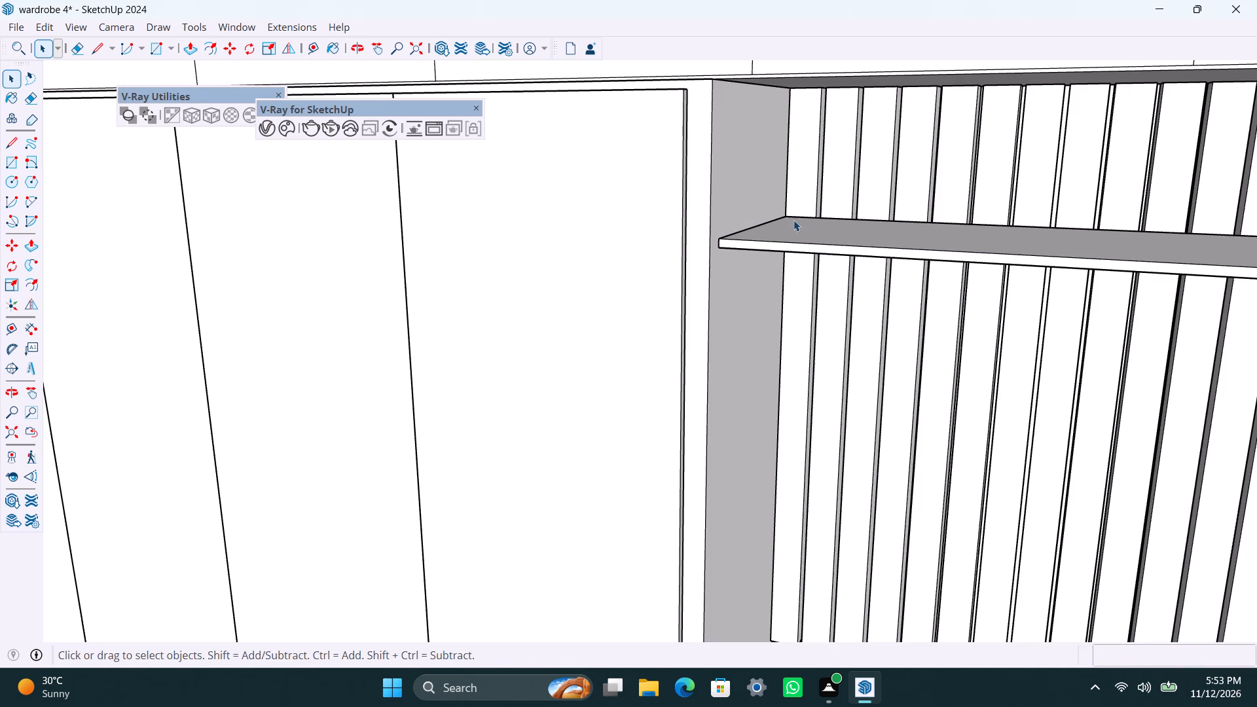
Copy the shelf 1' straight down along the vertical strips.
click(792, 221)
scroll(759, 240, down, 3)
key(m)
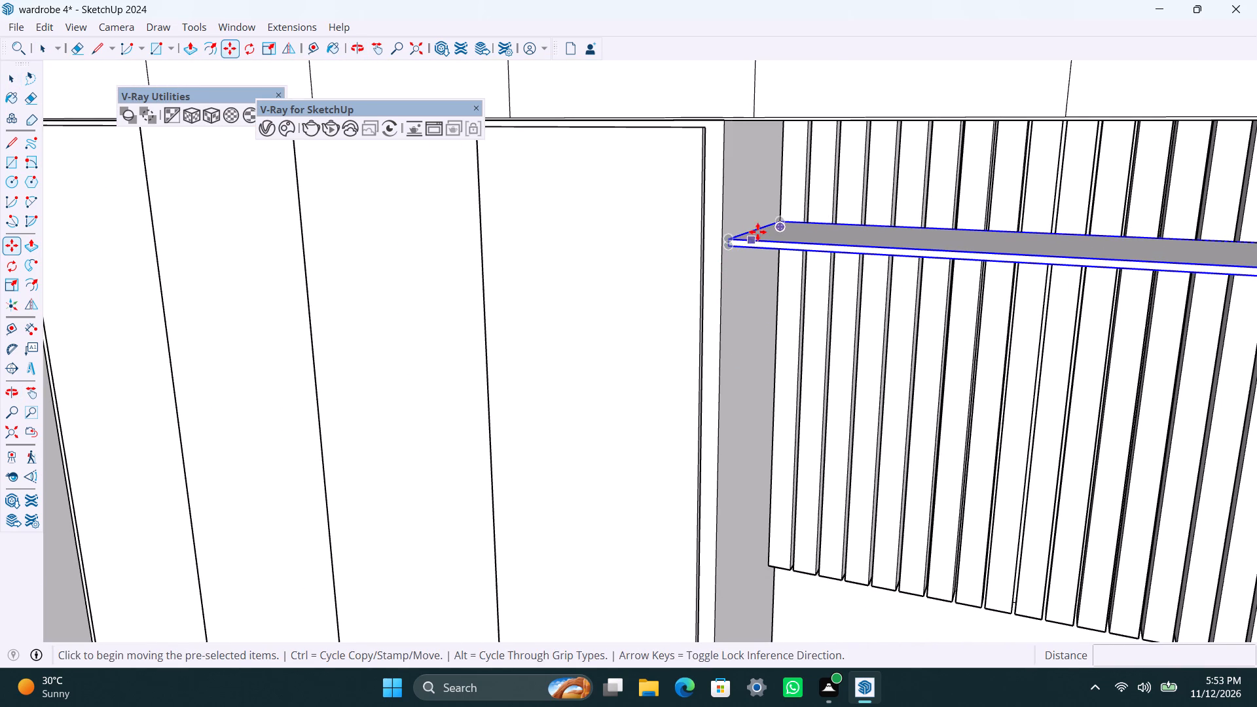
click(784, 223)
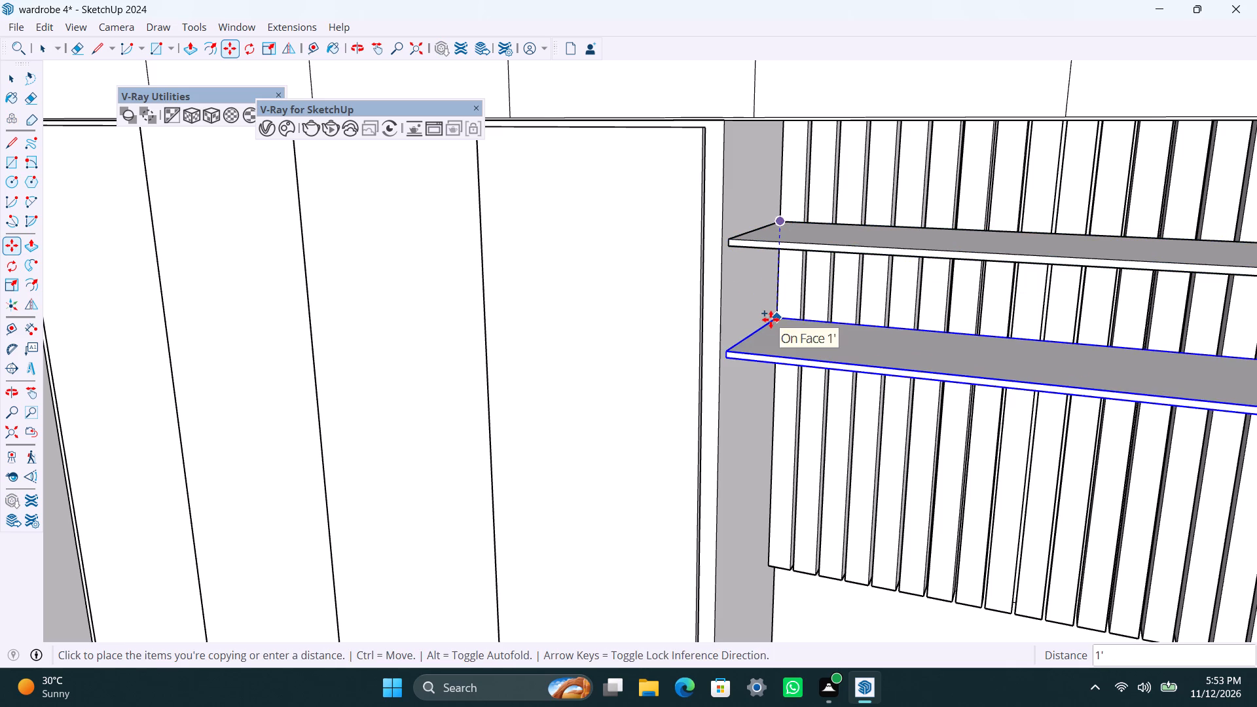
text(1')
key(Return)
key(space)
Copy the second shelf 2' 10" down to the lower ends of the vertical strips.
scroll(773, 378, down, 7)
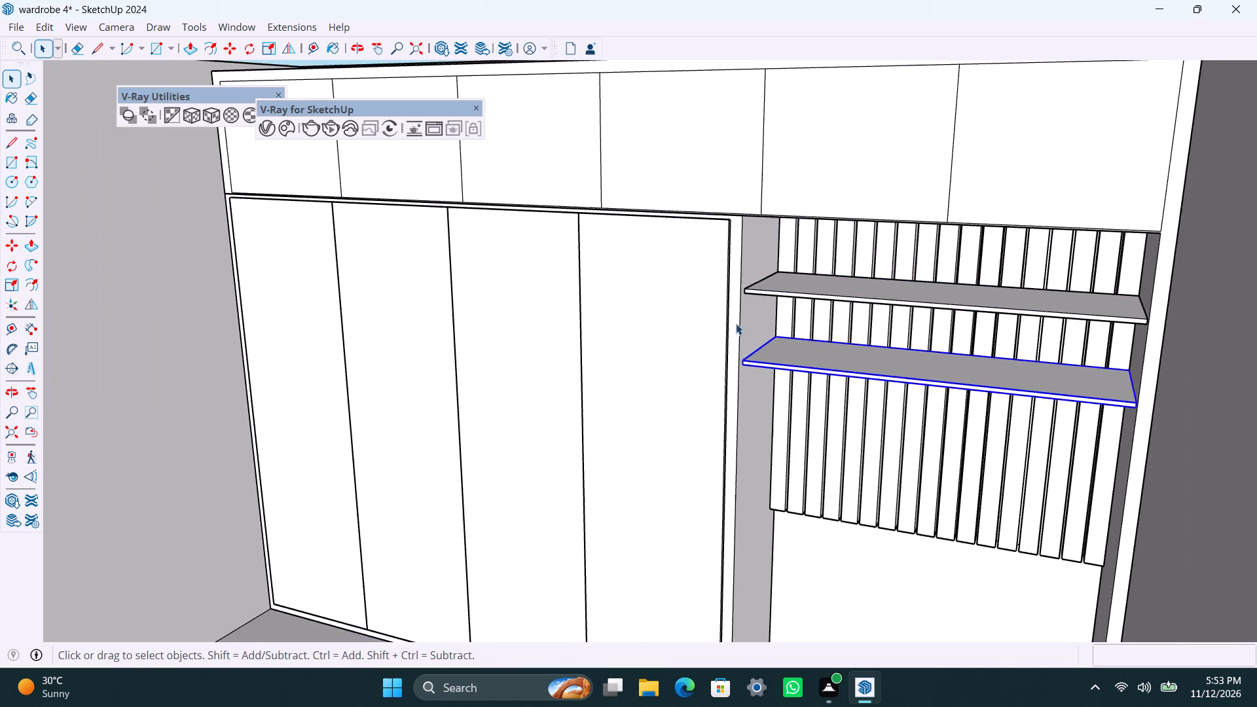
scroll(736, 323, down, 2)
middle_drag(744, 379, 832, 377)
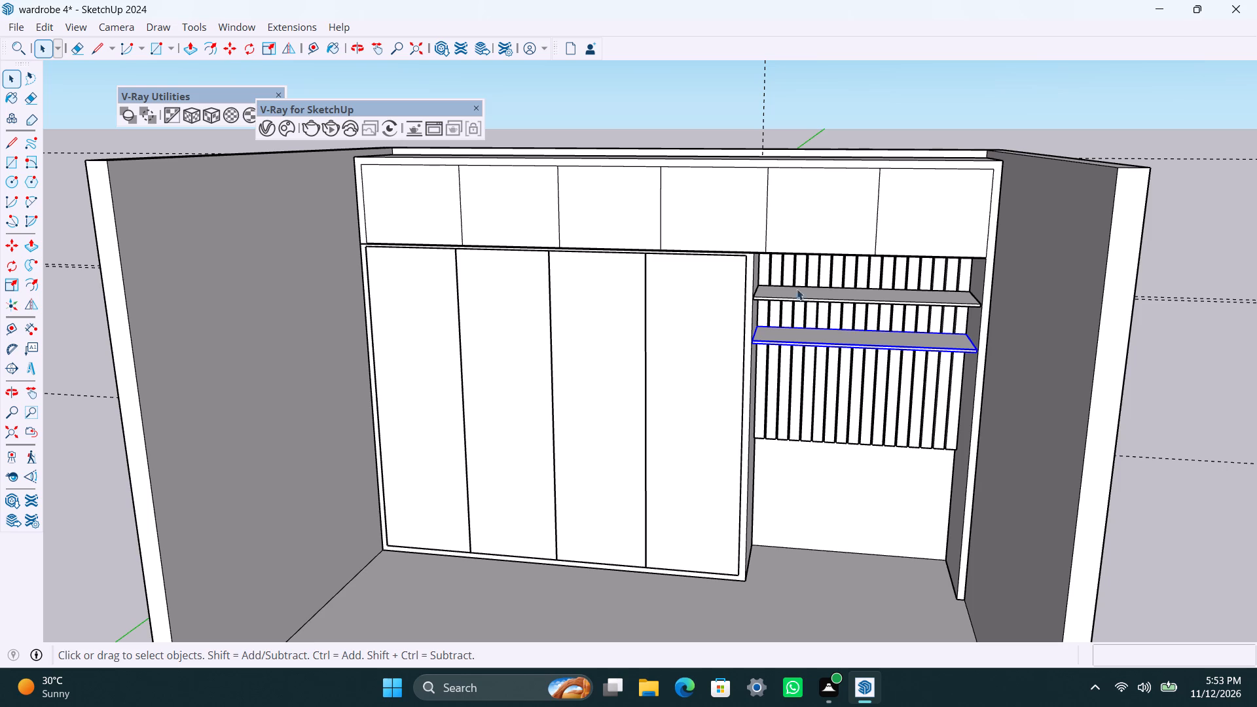
key(m)
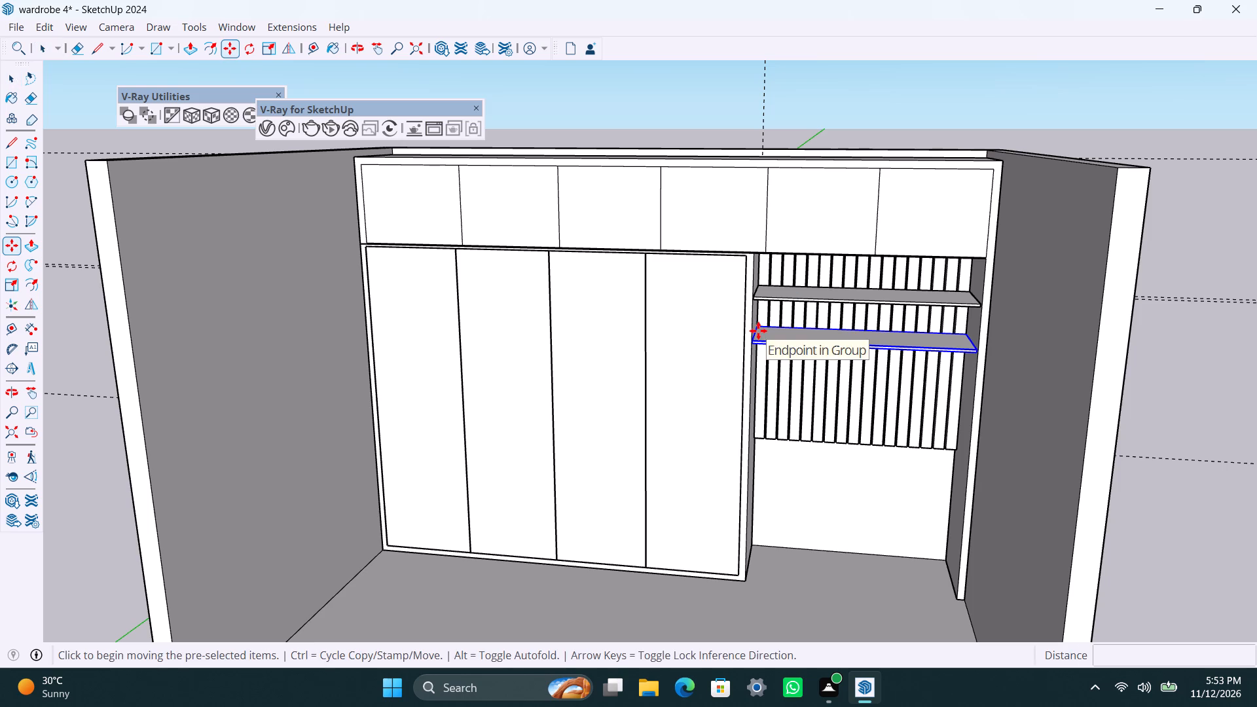
click(760, 324)
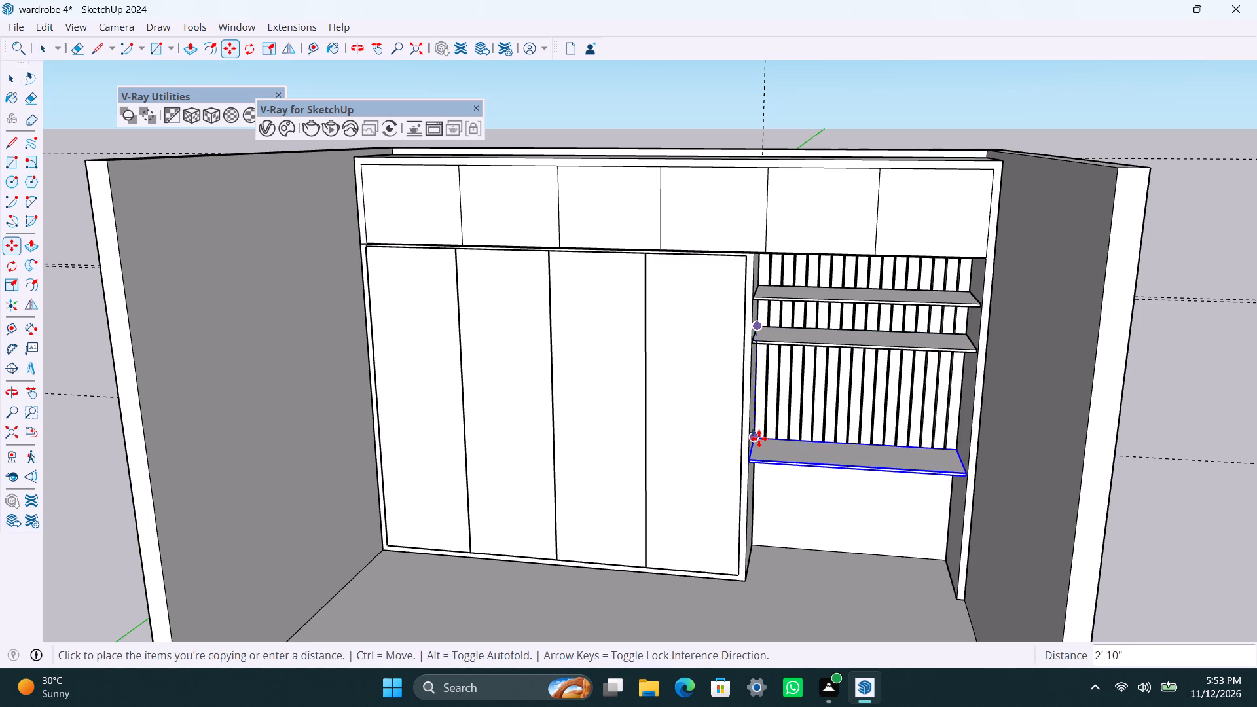
click(756, 439)
key(space)
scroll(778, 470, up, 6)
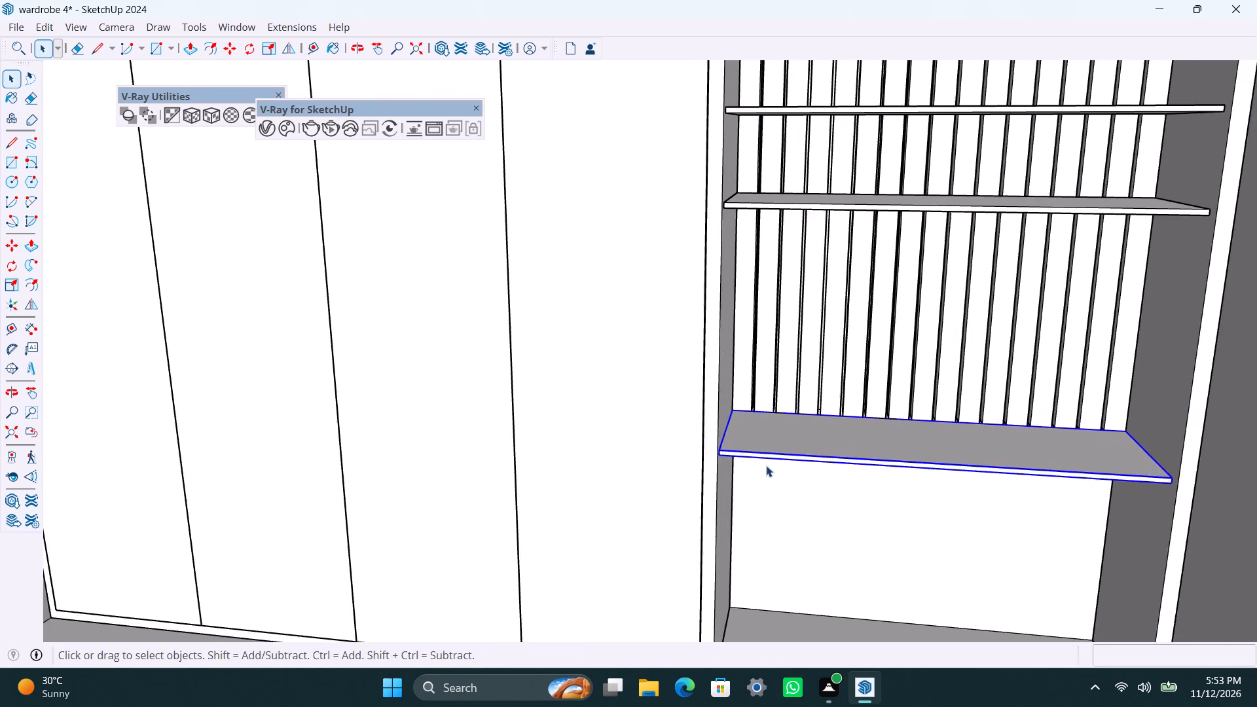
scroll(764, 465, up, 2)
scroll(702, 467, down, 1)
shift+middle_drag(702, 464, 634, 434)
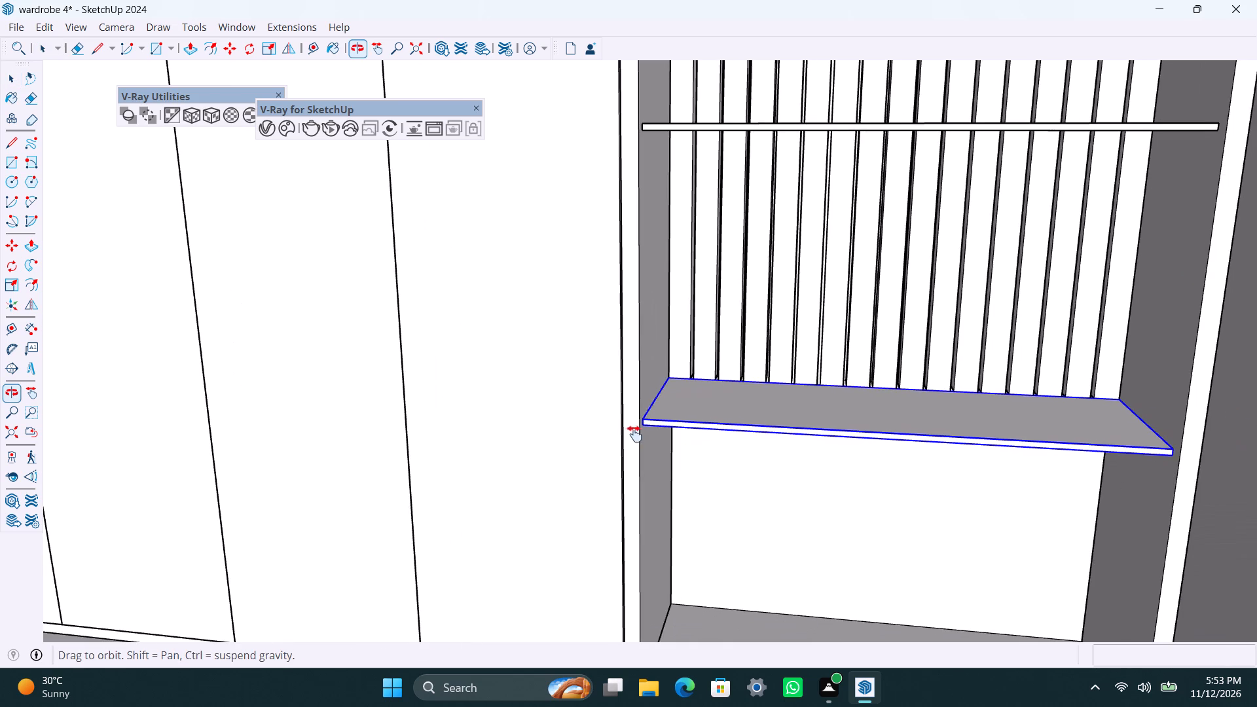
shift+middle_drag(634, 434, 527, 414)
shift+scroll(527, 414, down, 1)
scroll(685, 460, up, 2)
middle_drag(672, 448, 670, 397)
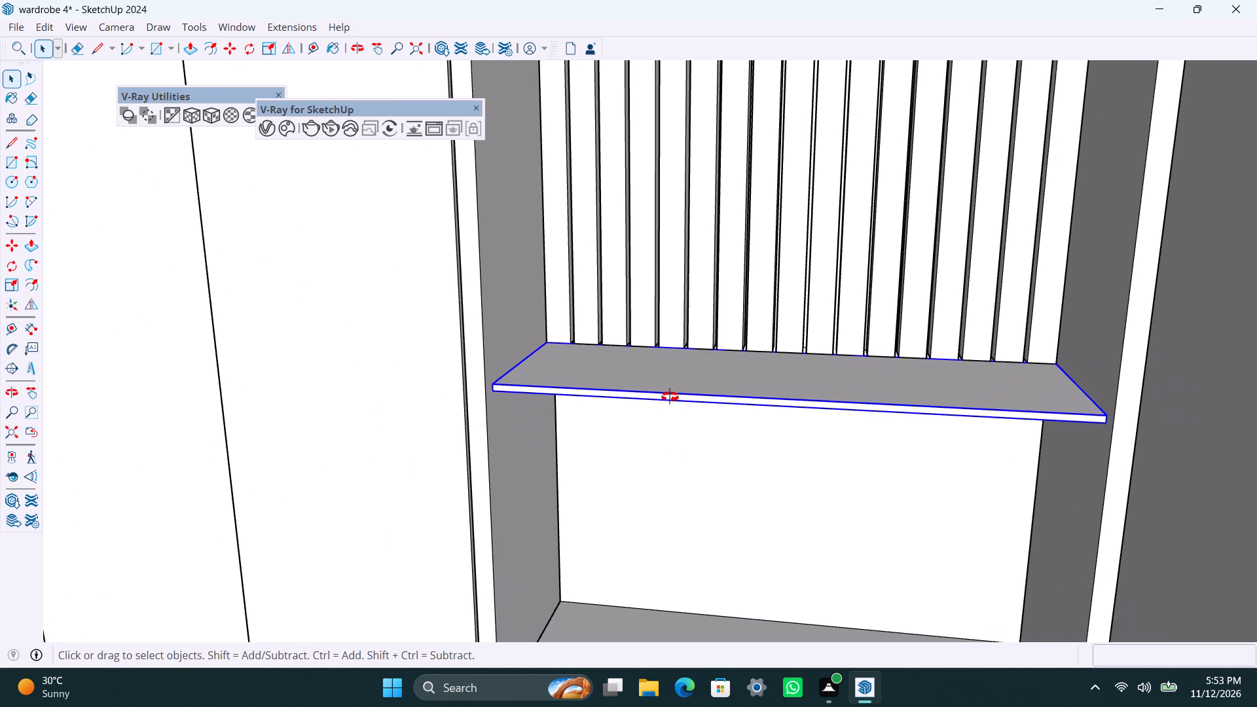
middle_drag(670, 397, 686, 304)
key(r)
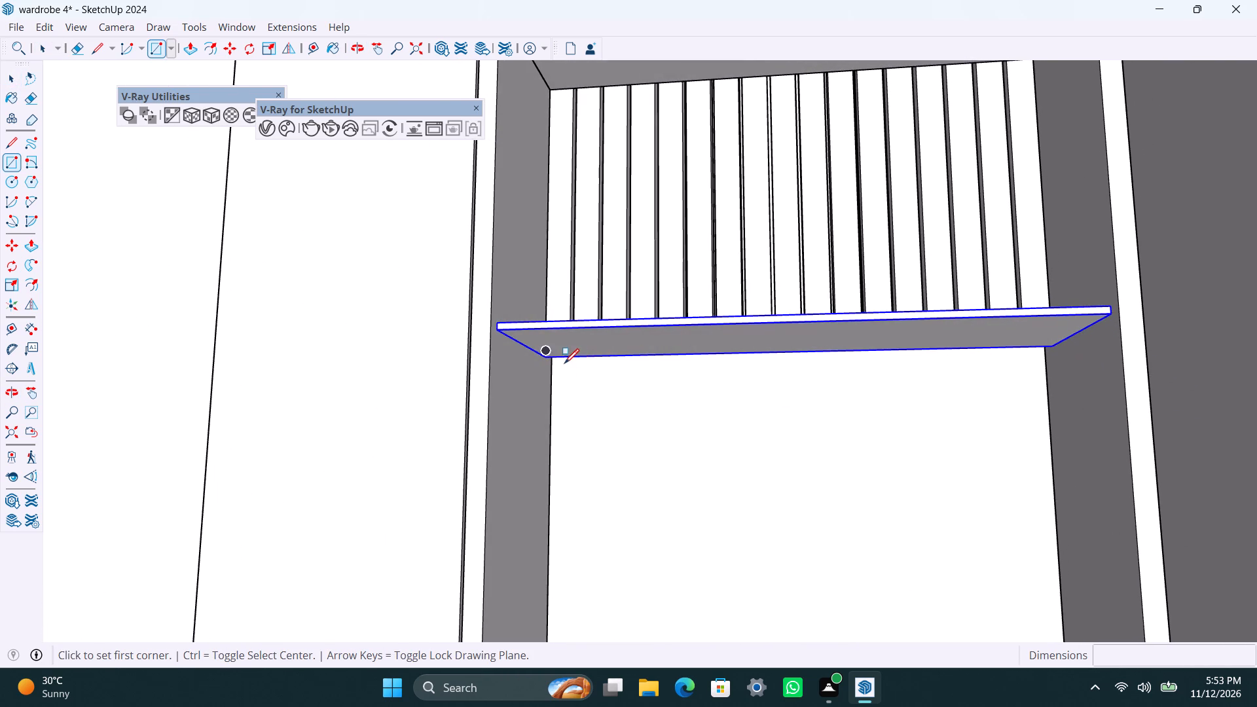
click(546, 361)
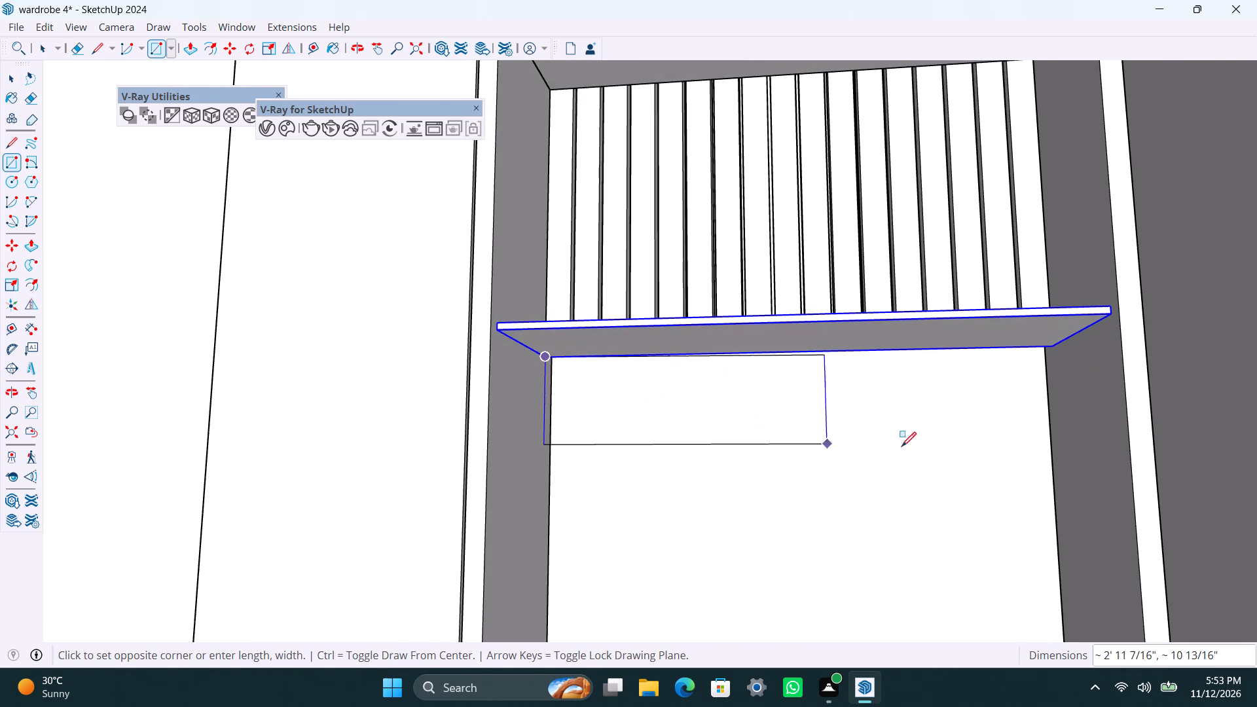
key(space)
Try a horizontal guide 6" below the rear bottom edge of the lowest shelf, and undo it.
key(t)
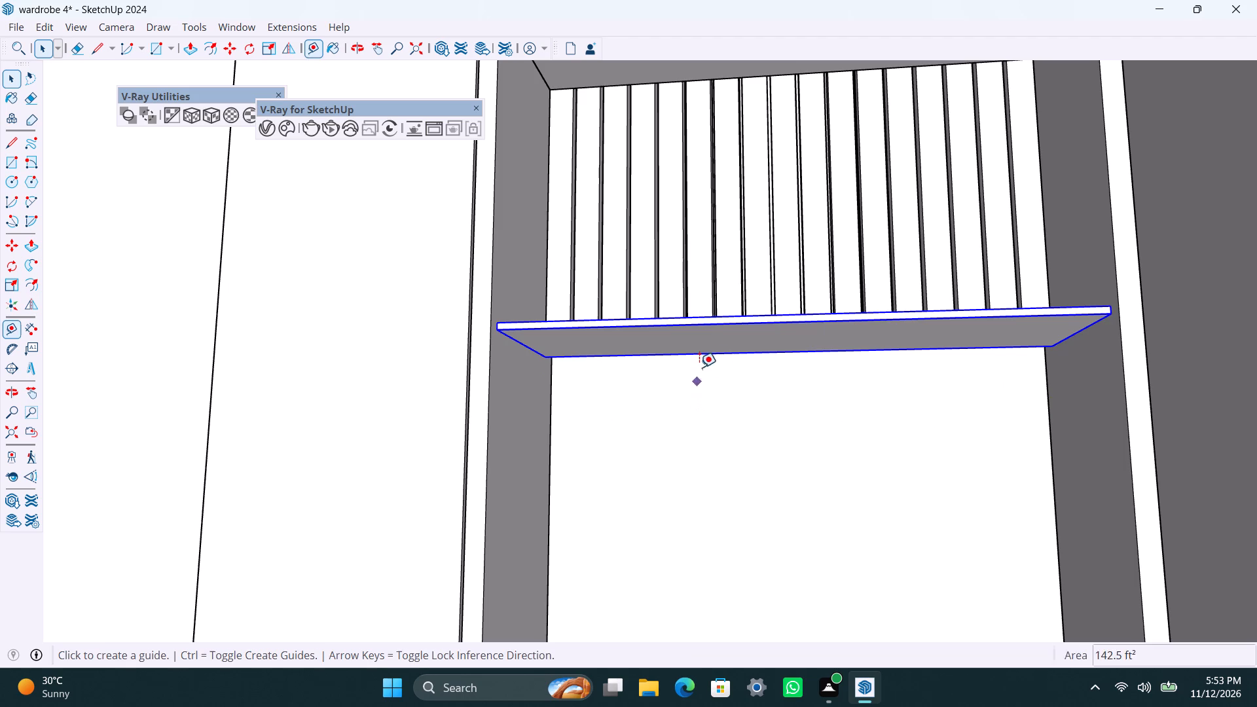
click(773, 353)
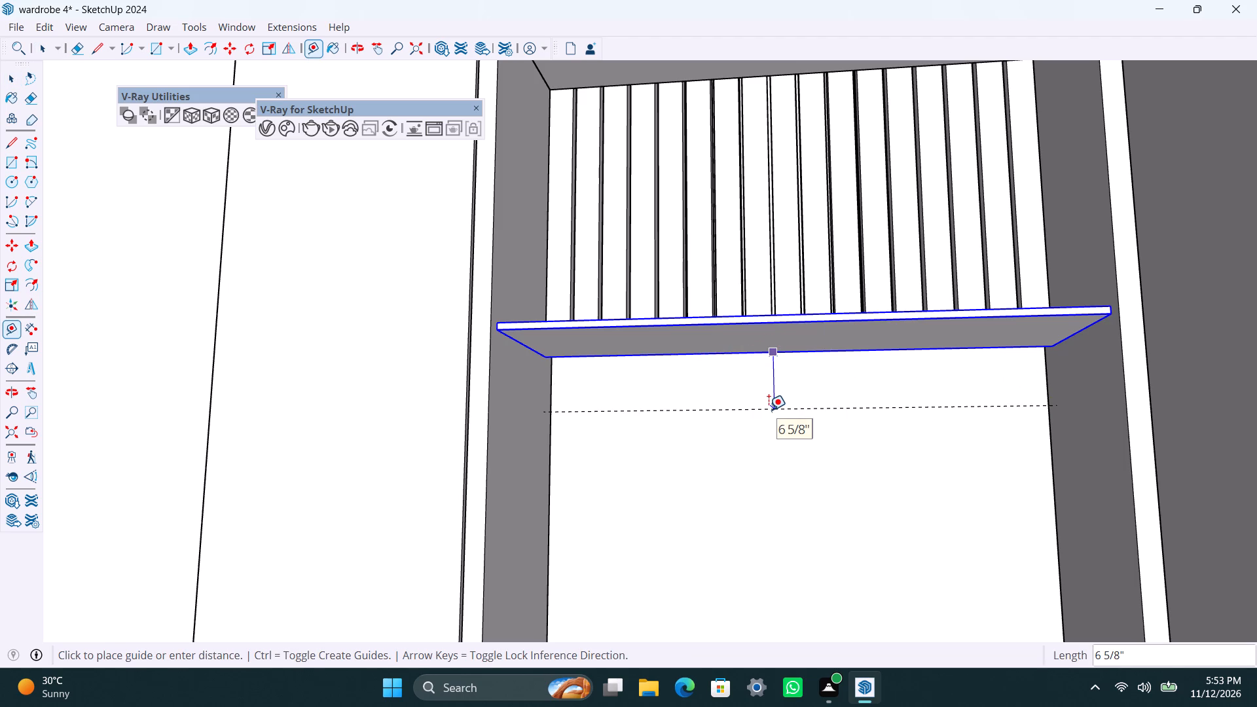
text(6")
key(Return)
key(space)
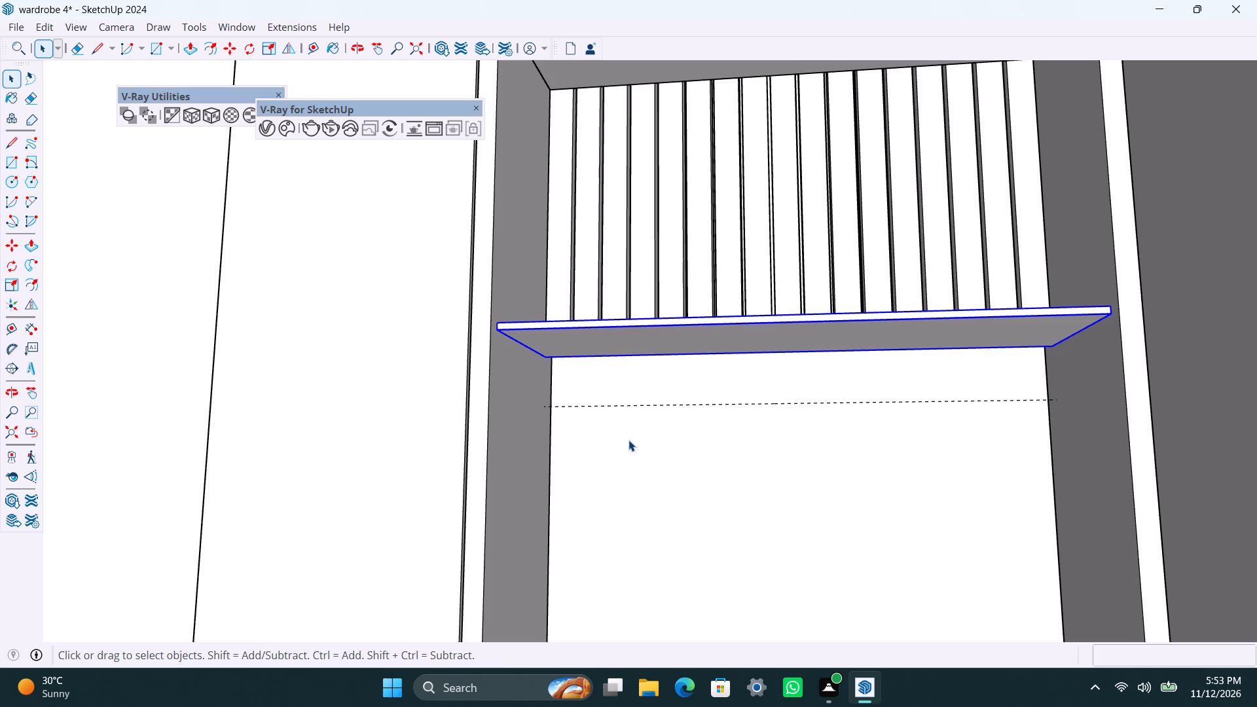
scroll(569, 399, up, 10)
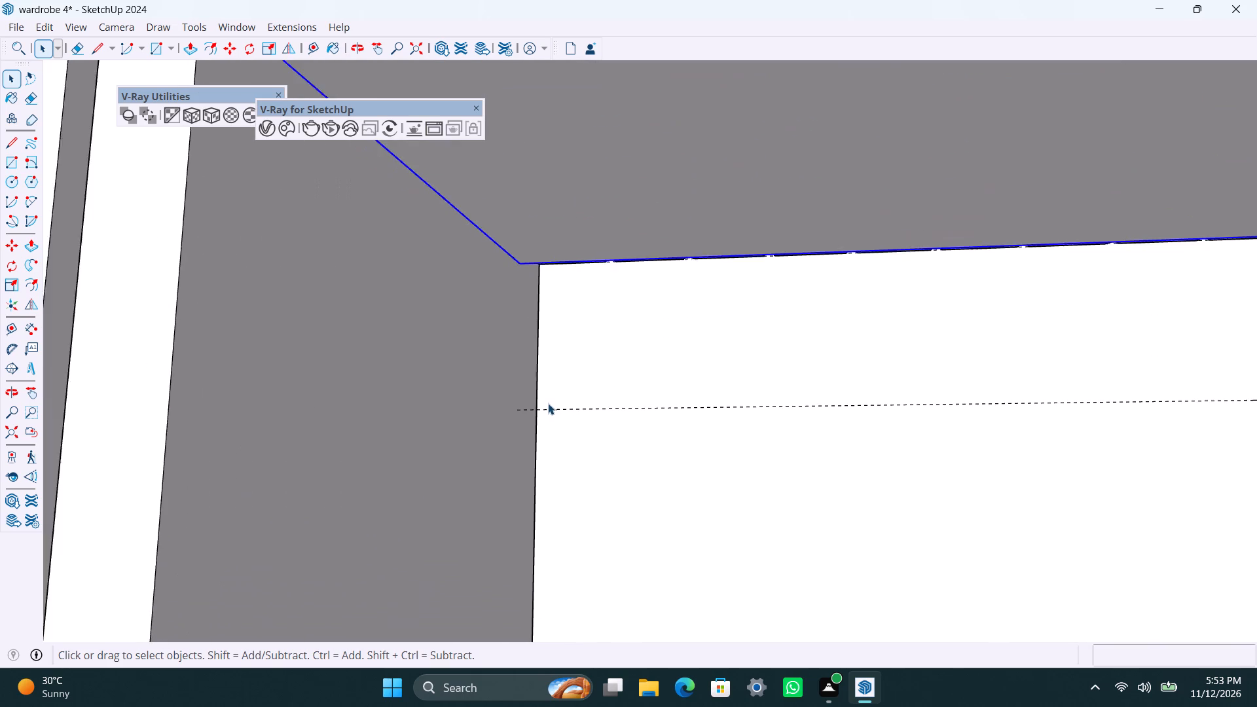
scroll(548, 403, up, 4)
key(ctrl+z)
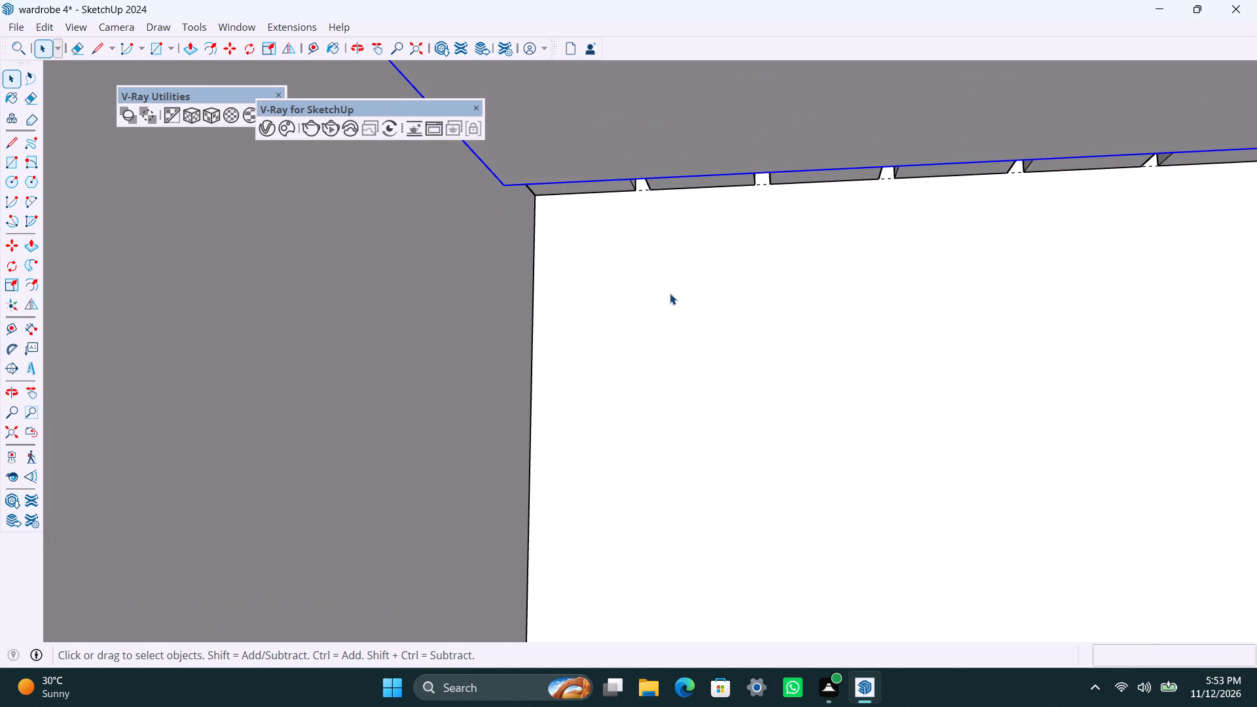
Place a horizontal guide on the back panel 6" below the lower ends of the vertical strips.
key(y)
key(t)
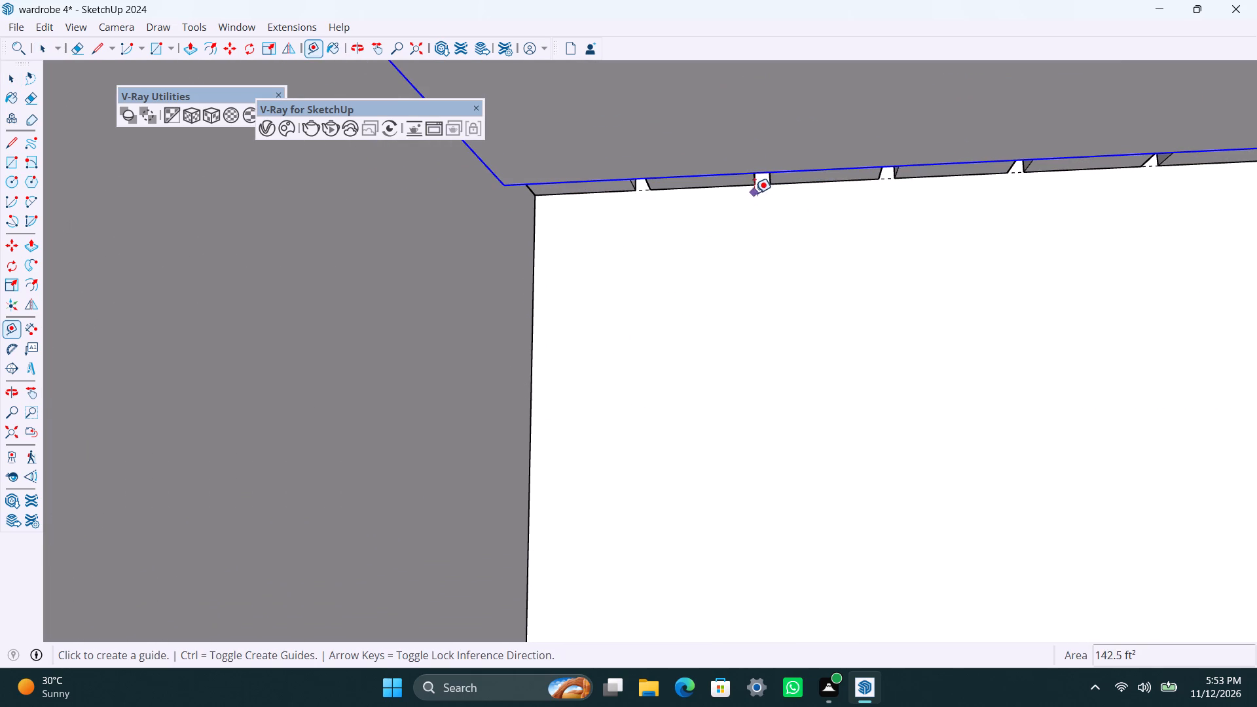
click(763, 187)
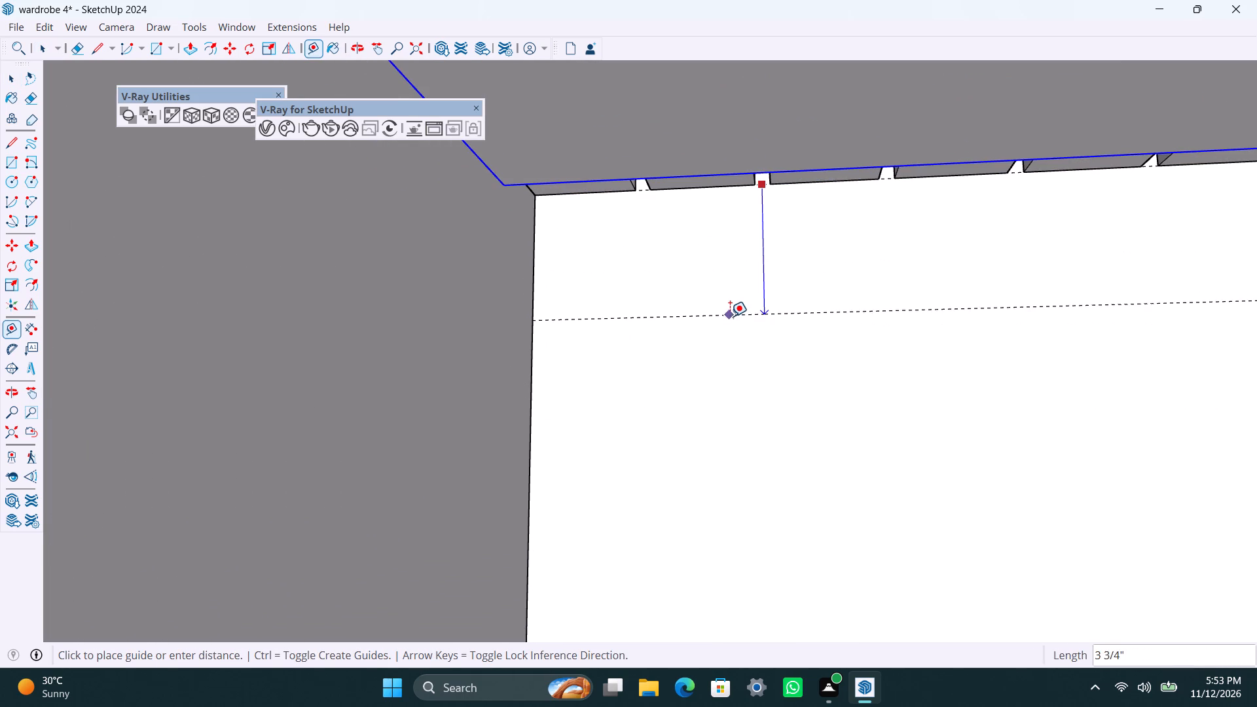
key(3)
key(BackSpace)
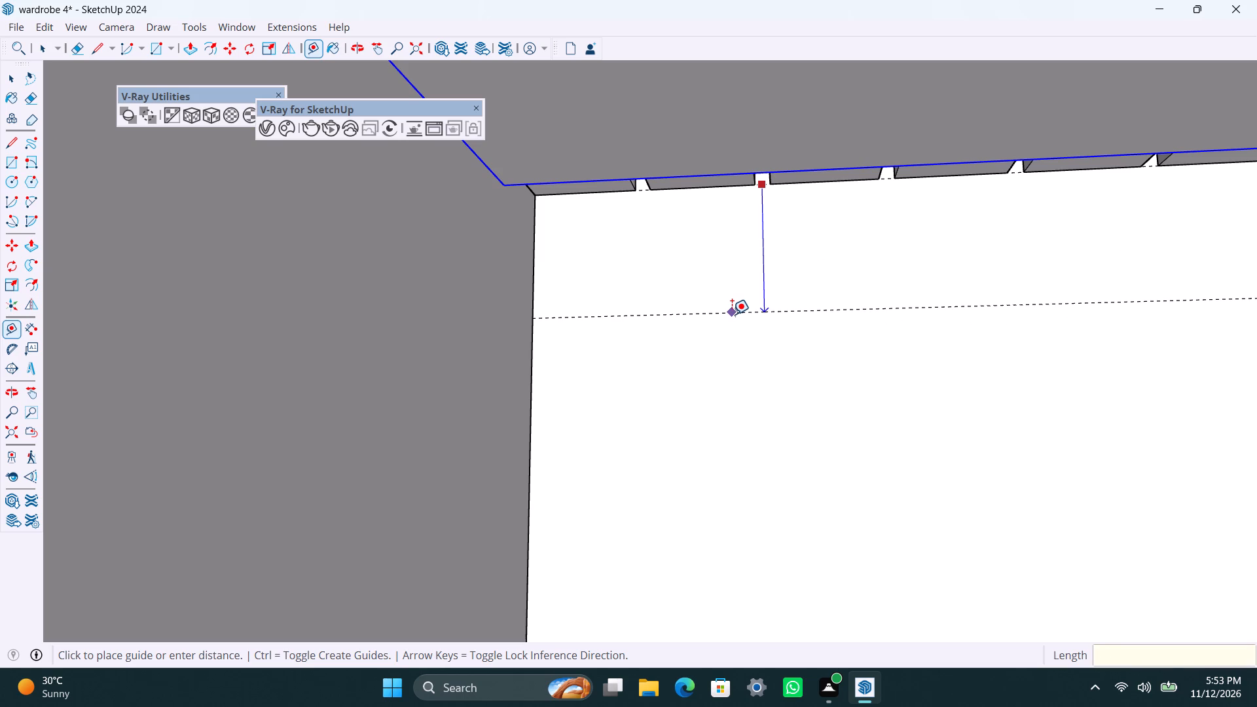
text(6")
key(Return)
key(space)
Draw a rectangle about 4' 8 7/8" by 6" on the back panel, from the strips' lower ends down to the horizontal guide.
scroll(737, 333, down, 8)
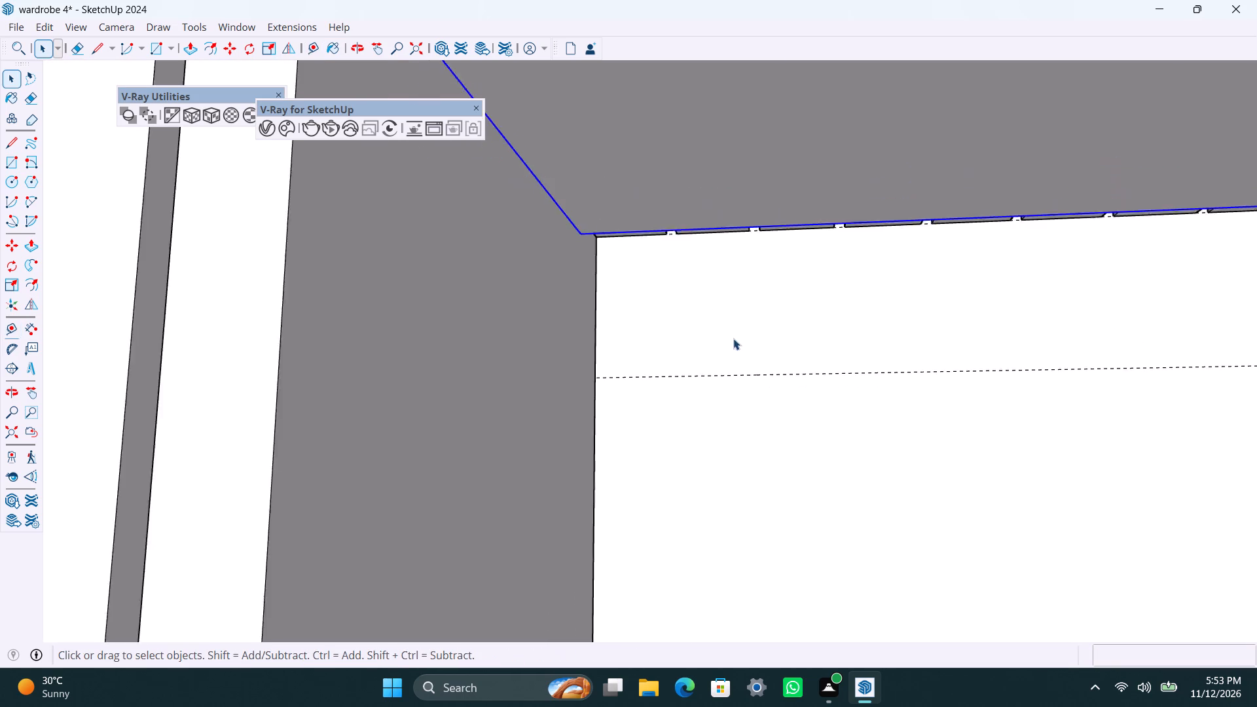
scroll(733, 338, down, 8)
middle_drag(789, 388, 790, 459)
scroll(793, 450, down, 2)
shift+middle_drag(792, 428, 693, 402)
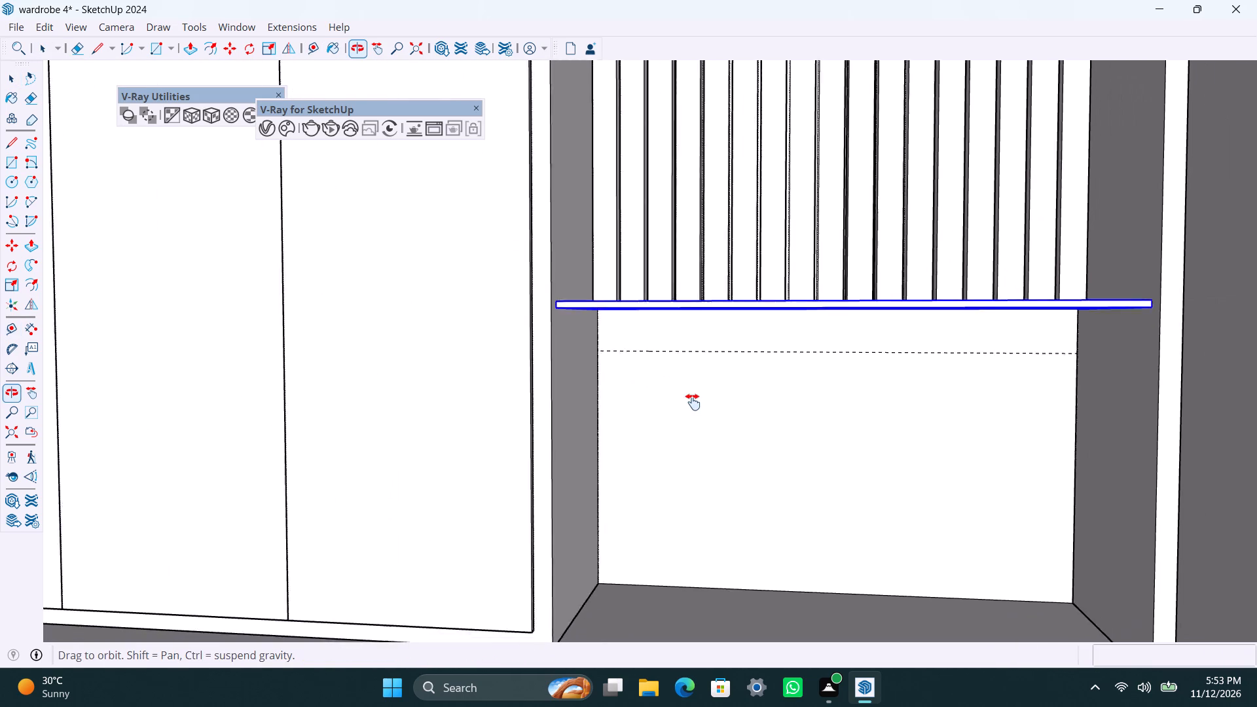
shift+middle_drag(693, 402, 621, 364)
scroll(640, 325, up, 1)
middle_drag(658, 324, 677, 308)
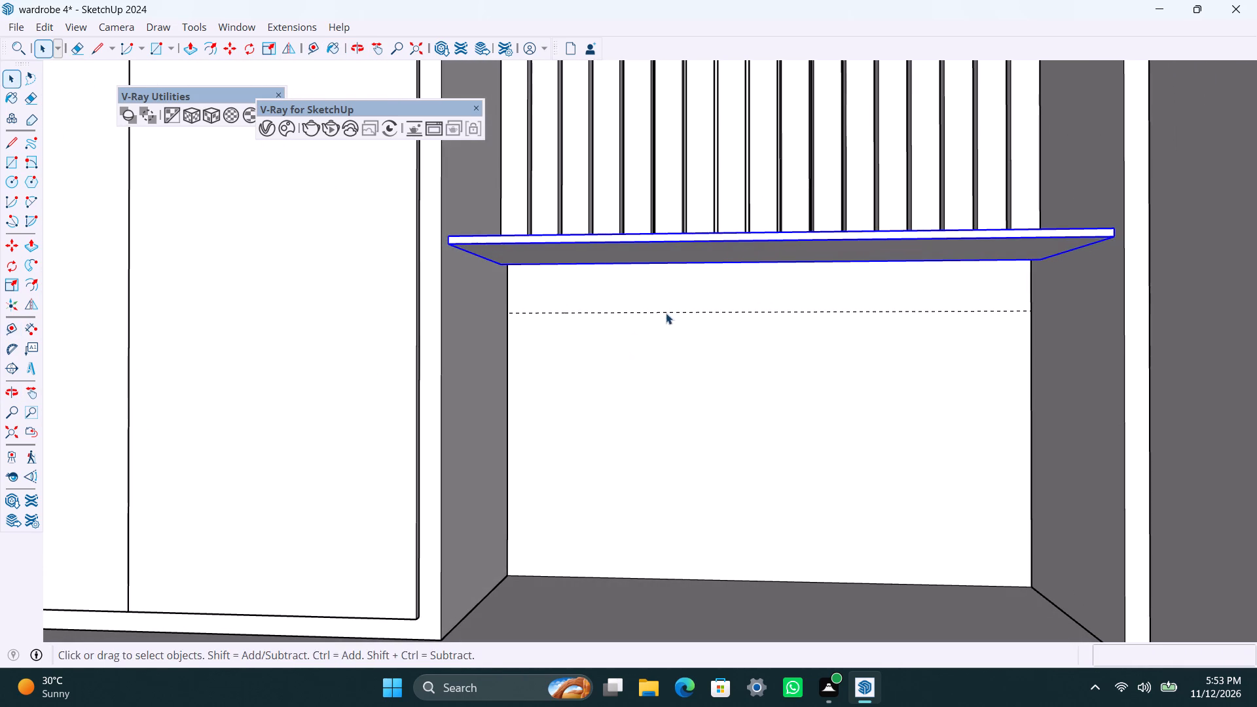
key(r)
scroll(542, 289, up, 5)
middle_drag(511, 256, 496, 124)
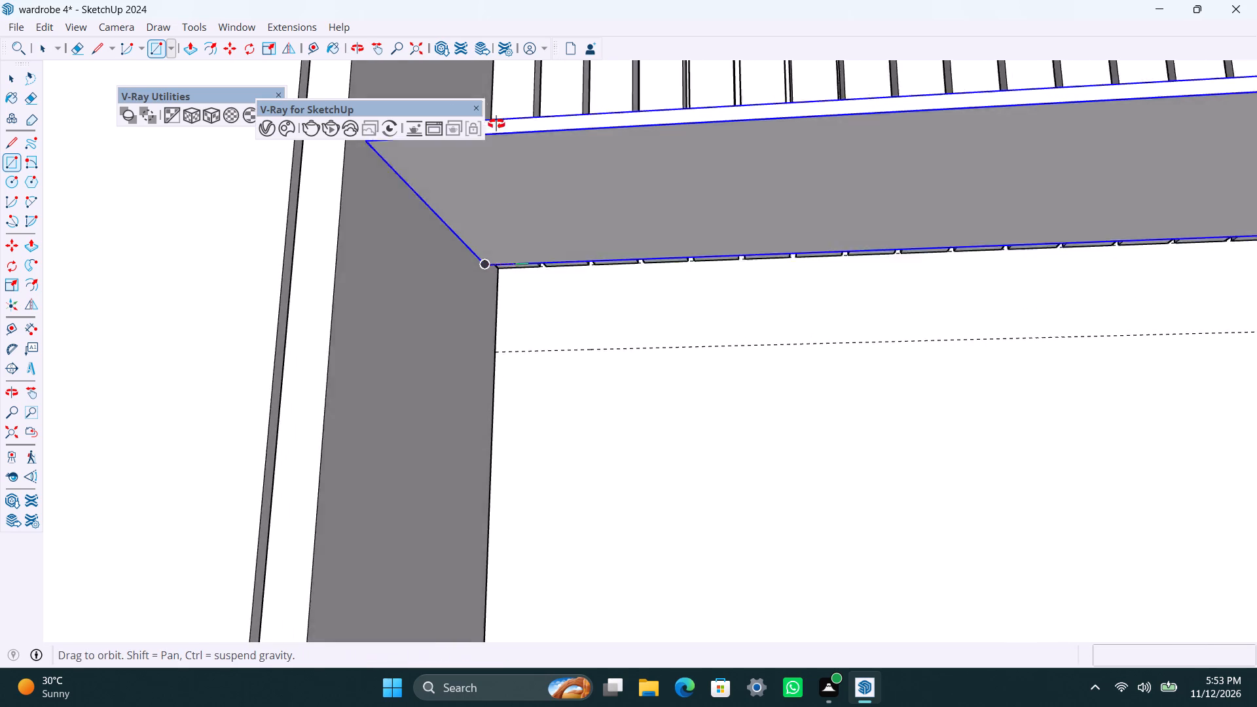
middle_drag(496, 124, 496, 98)
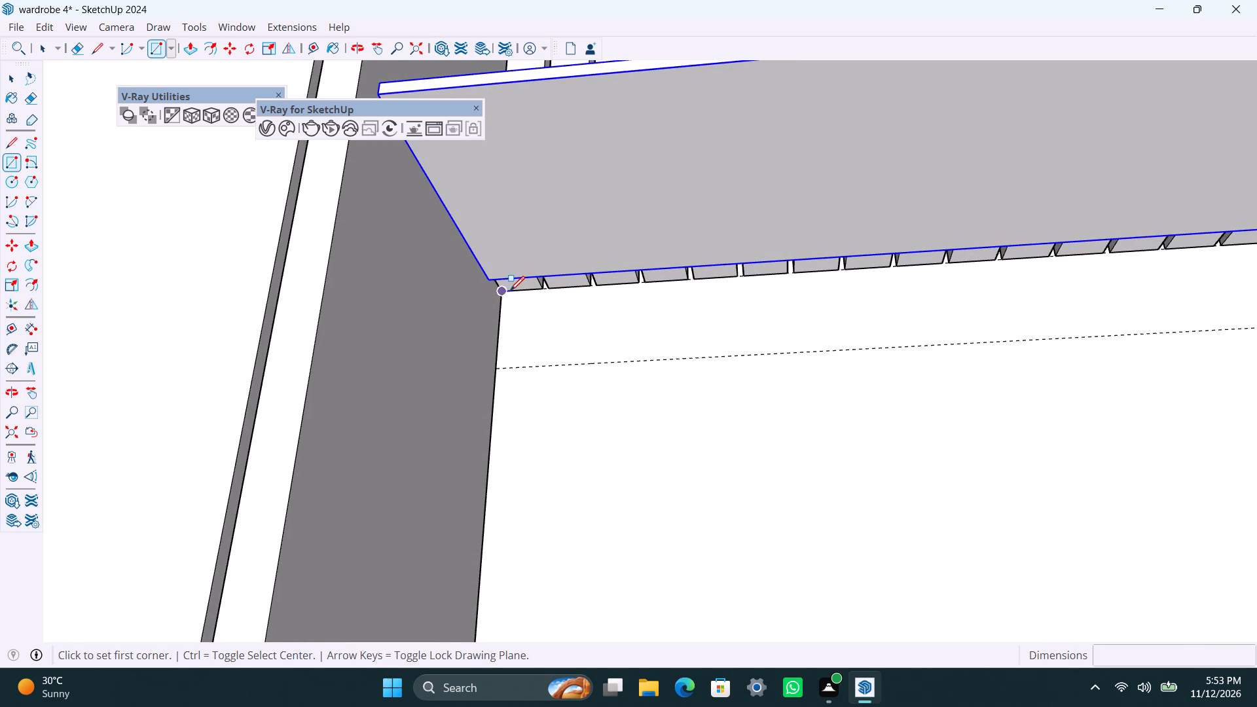
click(509, 291)
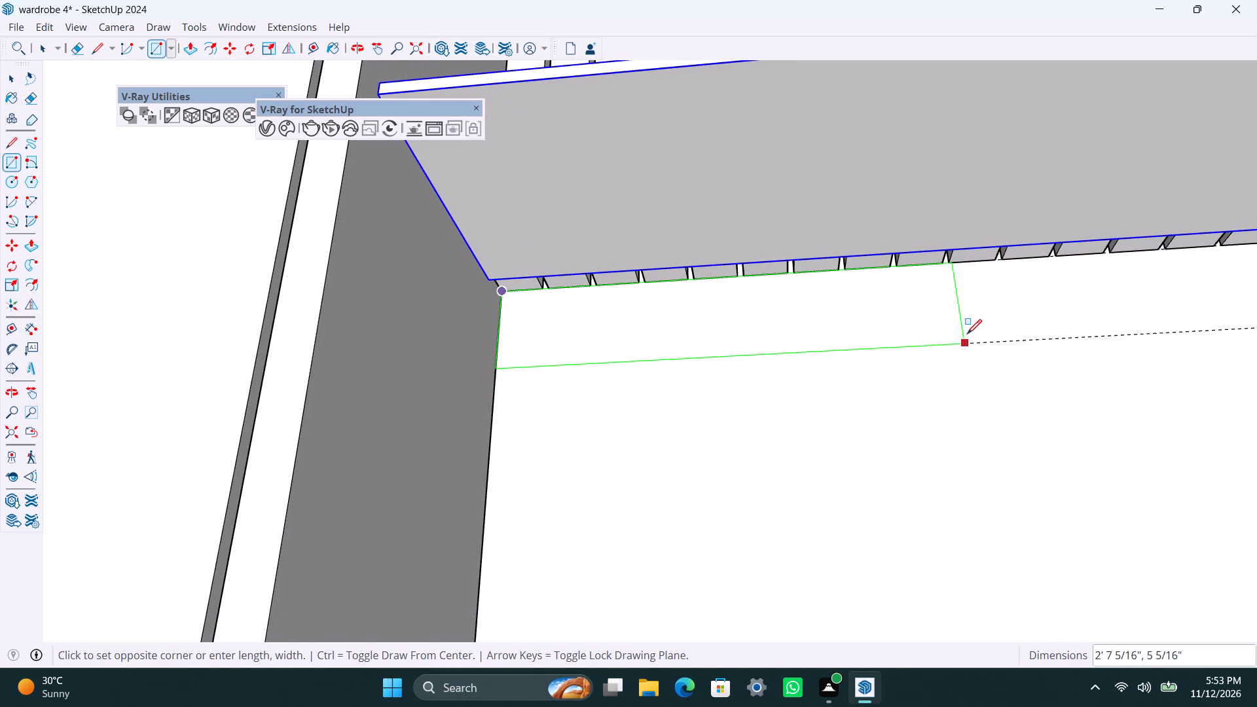
scroll(1092, 338, down, 4)
shift+middle_drag(1094, 338, 996, 348)
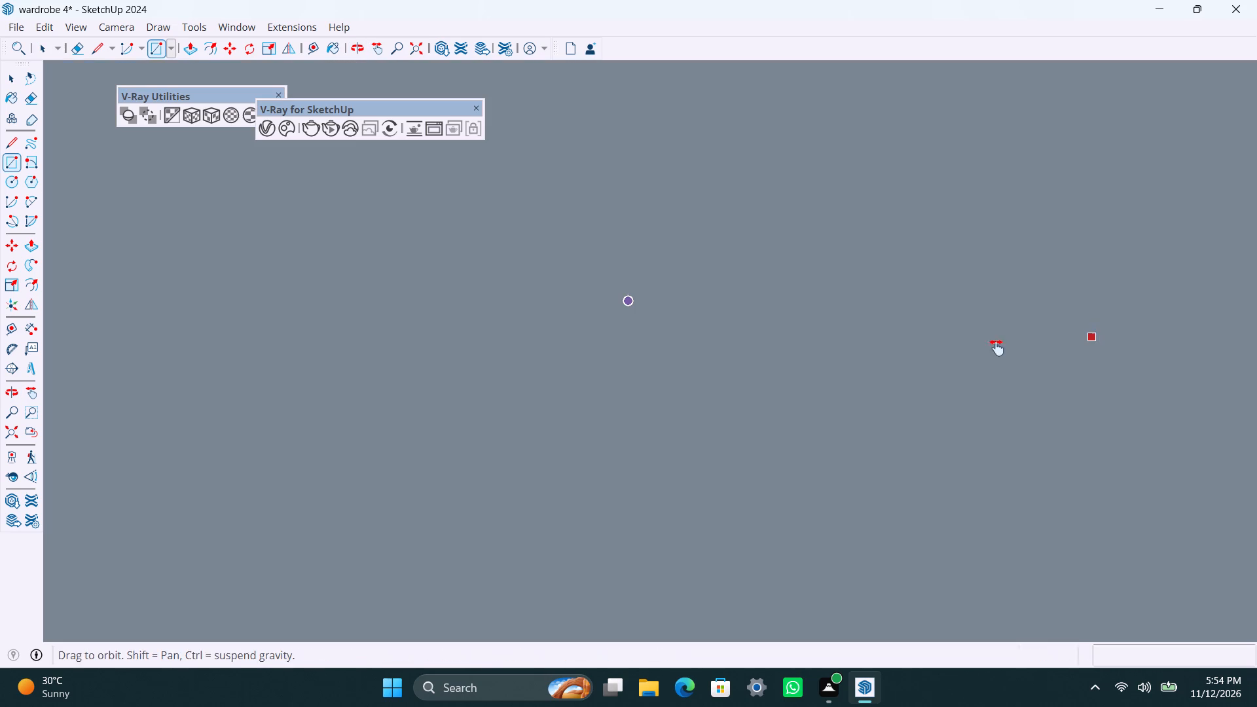
shift+middle_drag(996, 348, 907, 357)
click(425, 54)
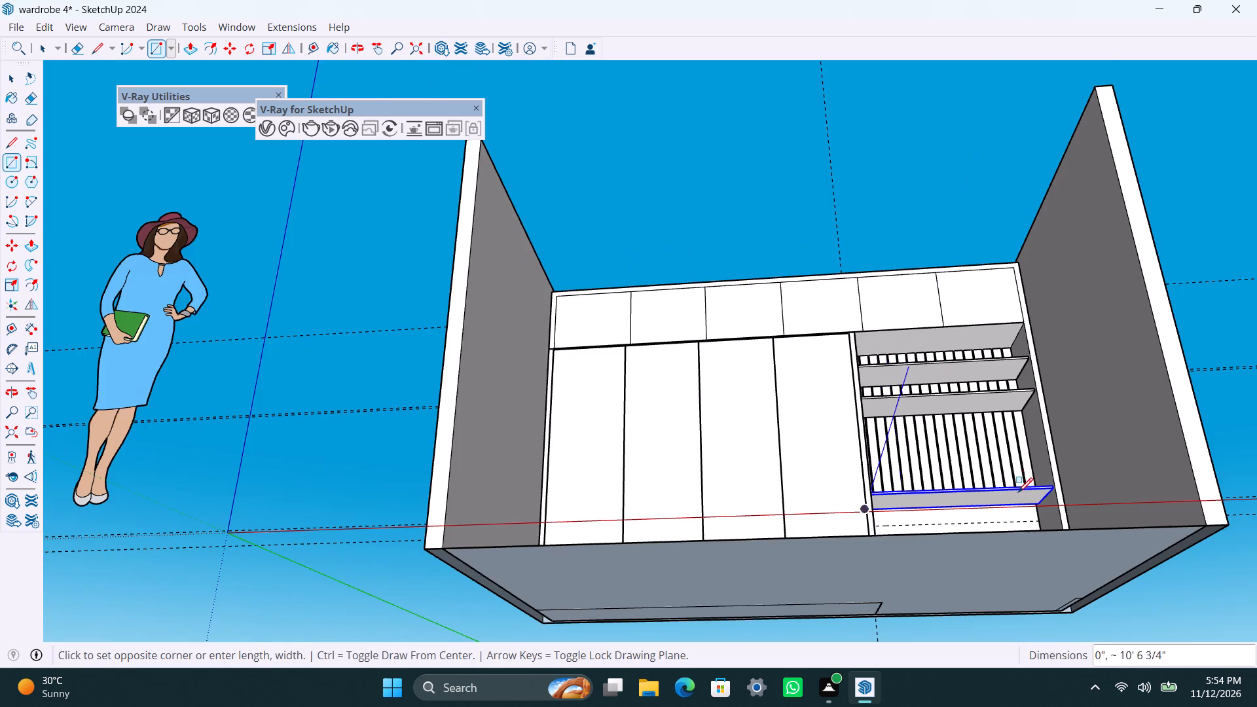
scroll(1019, 493, up, 2)
shift+middle_drag(1032, 523, 1044, 575)
scroll(1044, 577, up, 8)
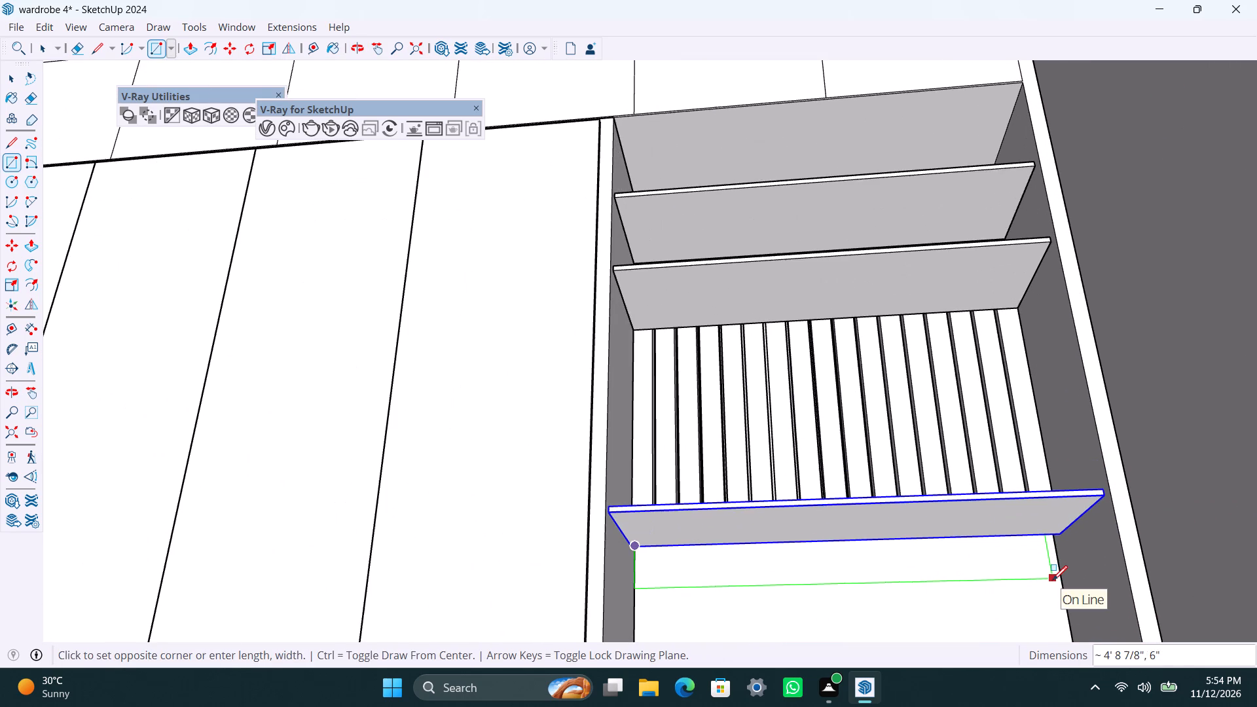
click(1059, 581)
Make the new rectangle below the lowest shelf a group.
key(space)
double_click(987, 562)
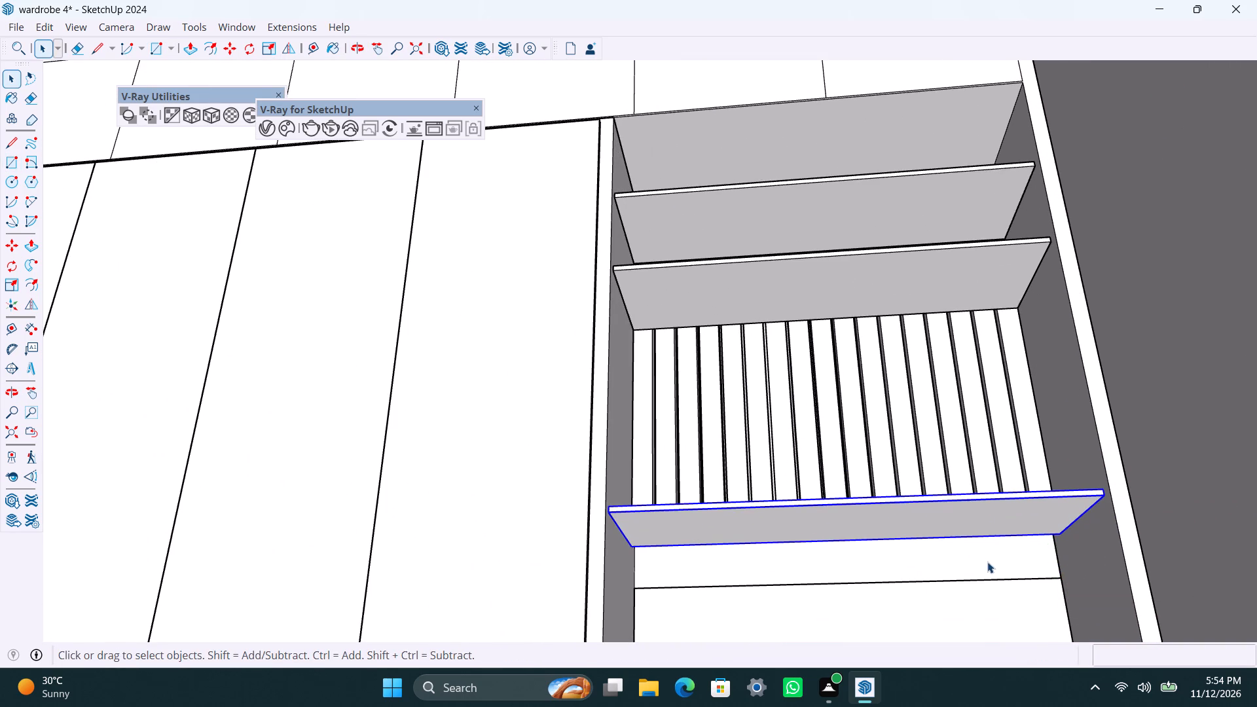
right_click(987, 560)
drag(1095, 320, 1093, 328)
scroll(966, 592, up, 2)
scroll(625, 363, down, 2)
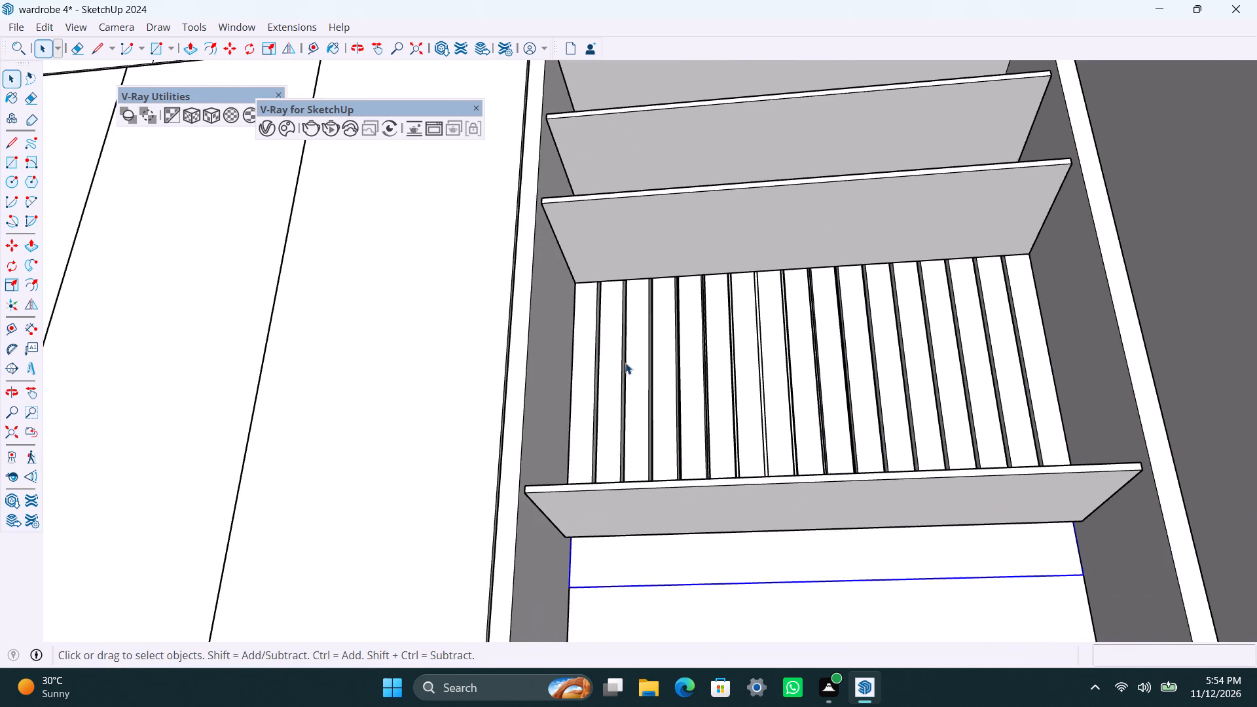
Inside the rectangle's group, extrude its face 1' 10" forward to the lowest shelf's front edge.
scroll(625, 363, down, 4)
middle_drag(594, 148, 606, 418)
scroll(666, 496, up, 3)
middle_drag(661, 541, 663, 422)
scroll(675, 361, up, 1)
middle_drag(668, 300, 676, 163)
scroll(701, 355, up, 3)
triple_click(673, 285)
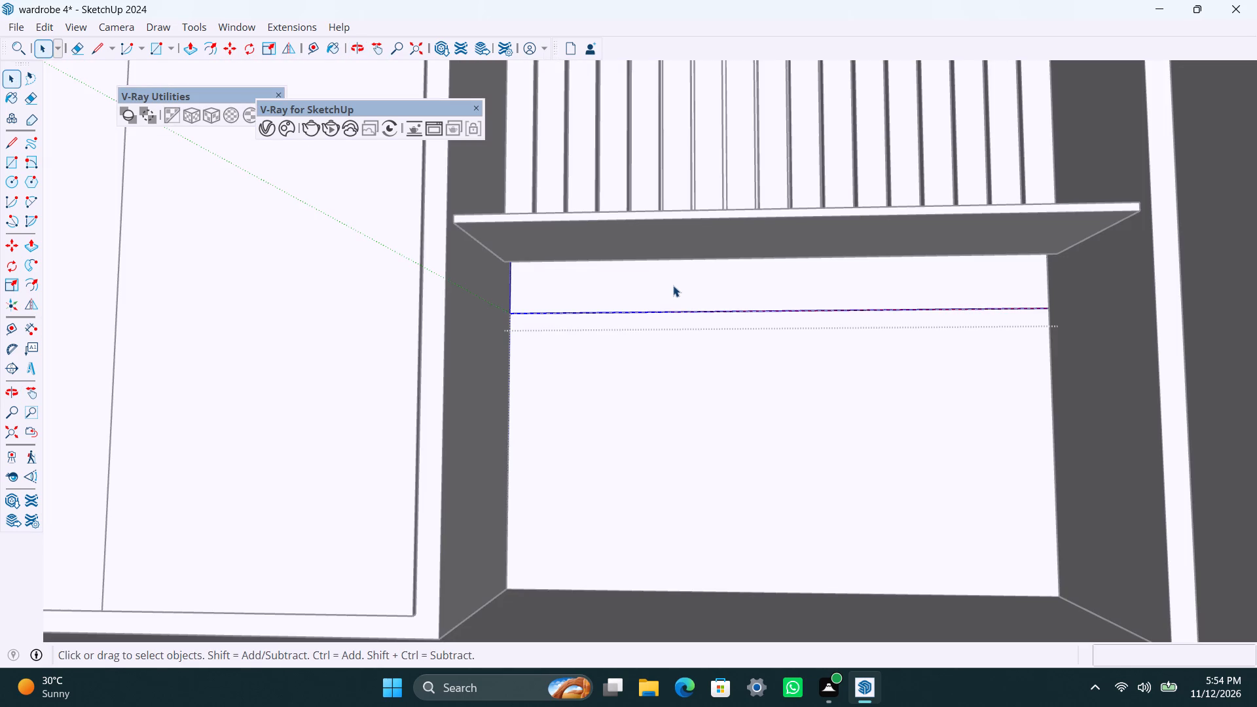
key(p)
click(672, 290)
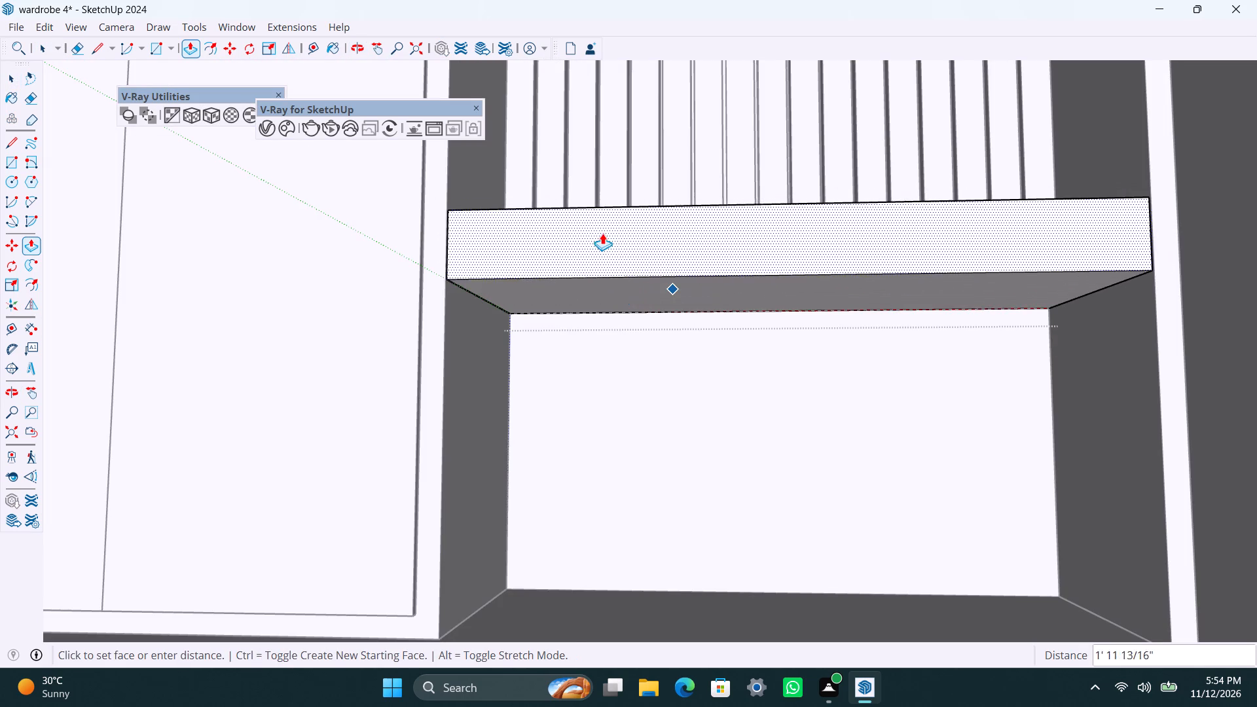
click(604, 215)
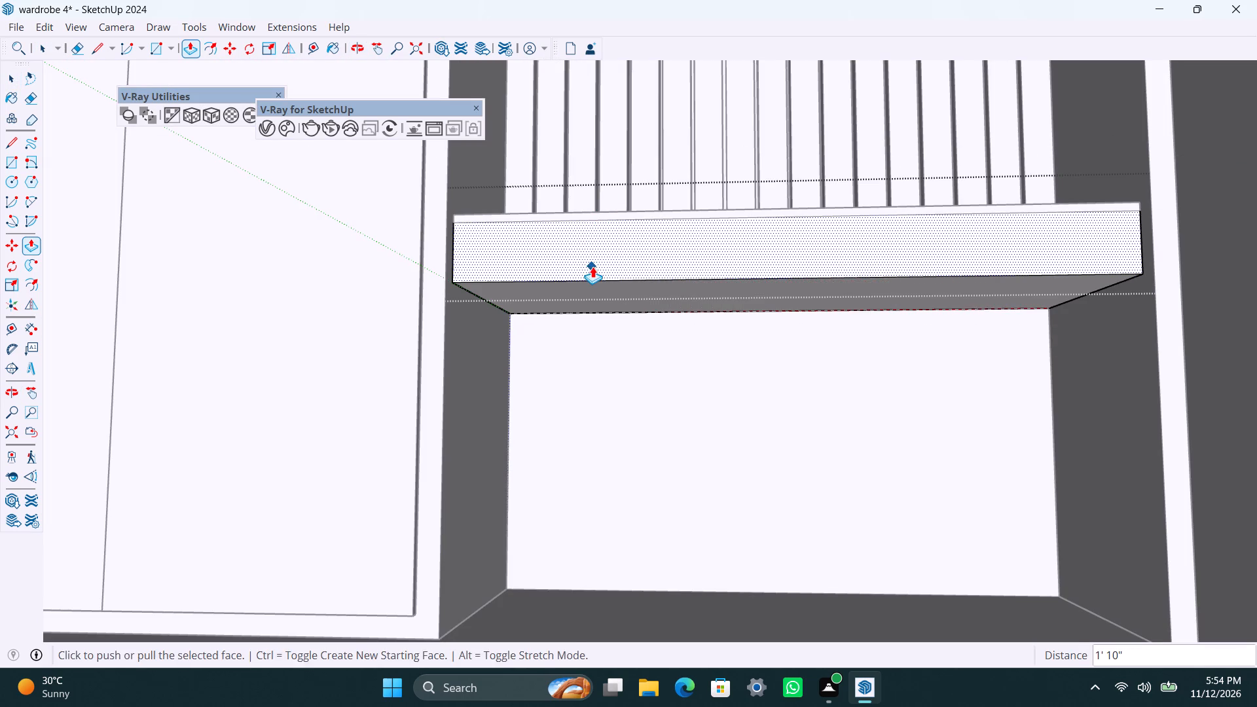
key(space)
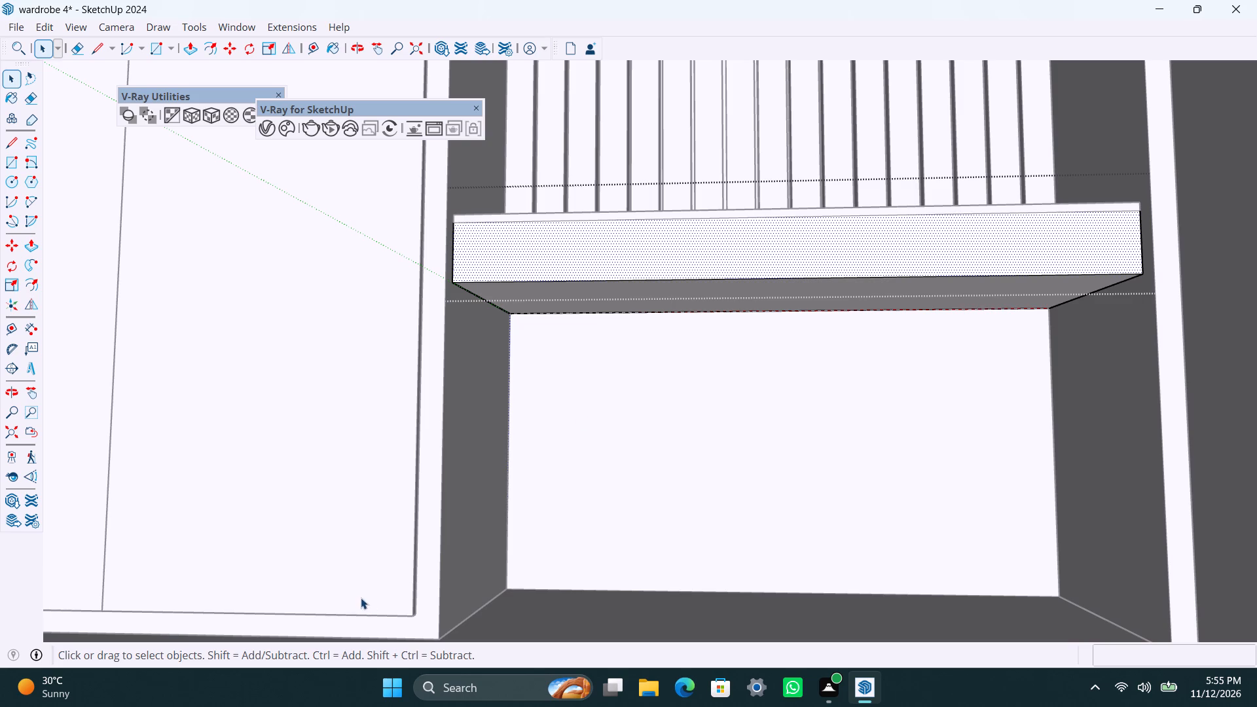
click(603, 534)
Save the model.
scroll(606, 520, down, 4)
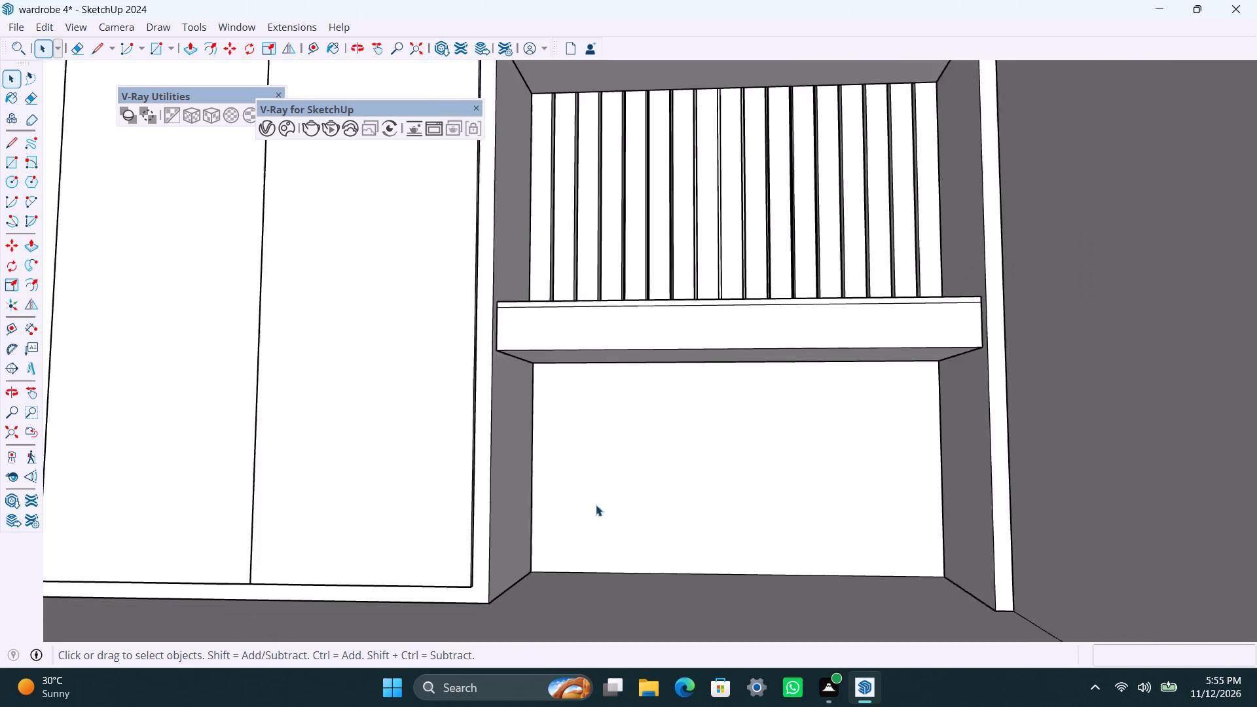
shift+middle_drag(591, 499, 529, 499)
key(ctrl+s)
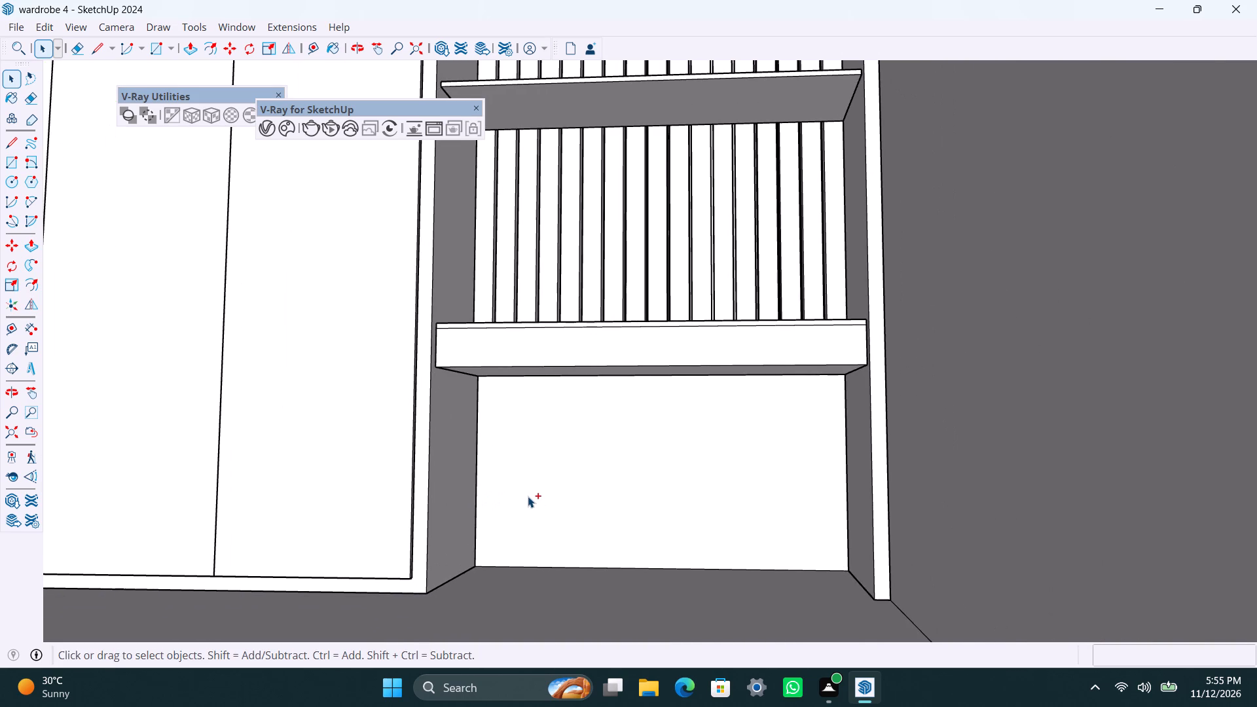
Examine from above and below how the new box meets the lowest shelf, selecting each in turn.
scroll(528, 495, down, 1)
shift+middle_drag(547, 495, 483, 487)
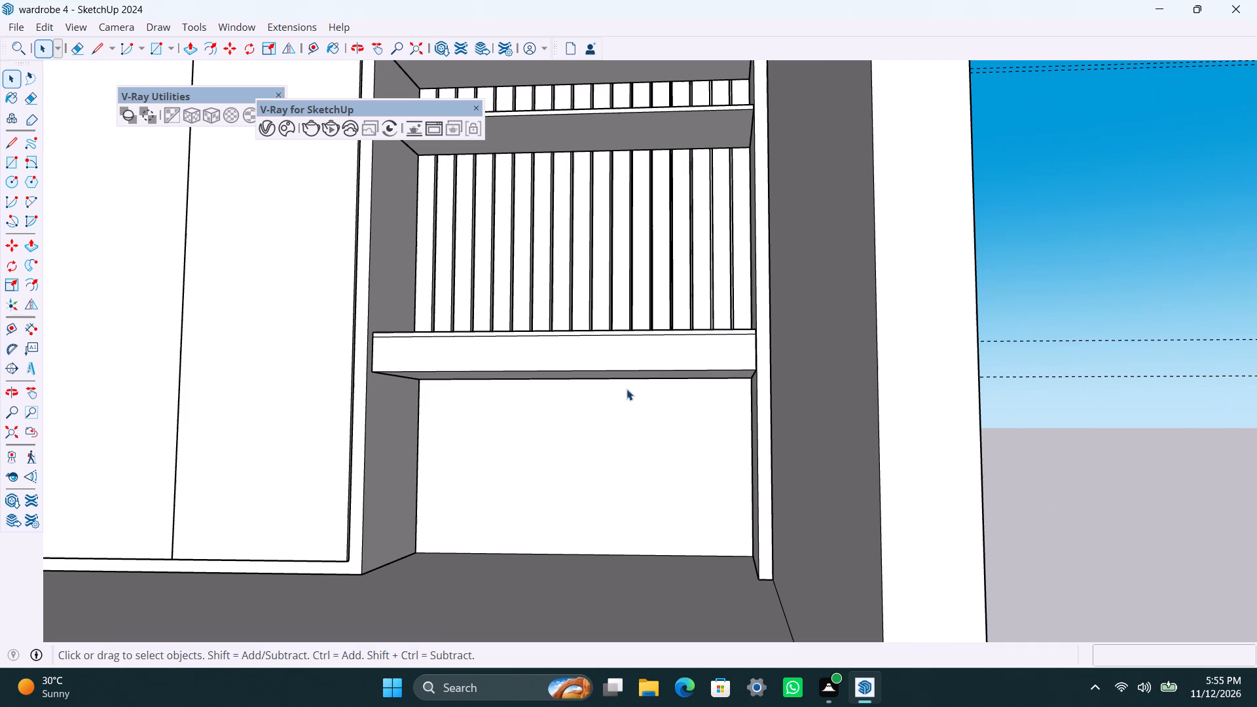
click(593, 360)
double_click(593, 359)
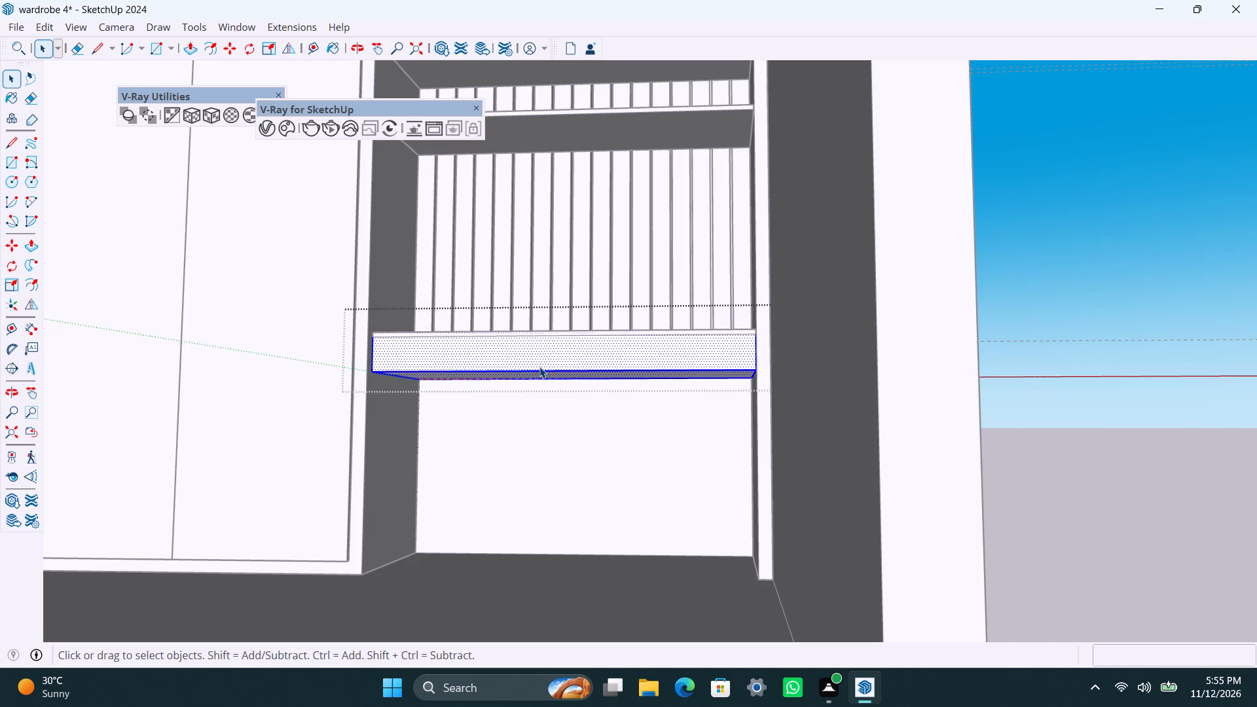
scroll(551, 352, up, 1)
middle_drag(551, 357, 562, 362)
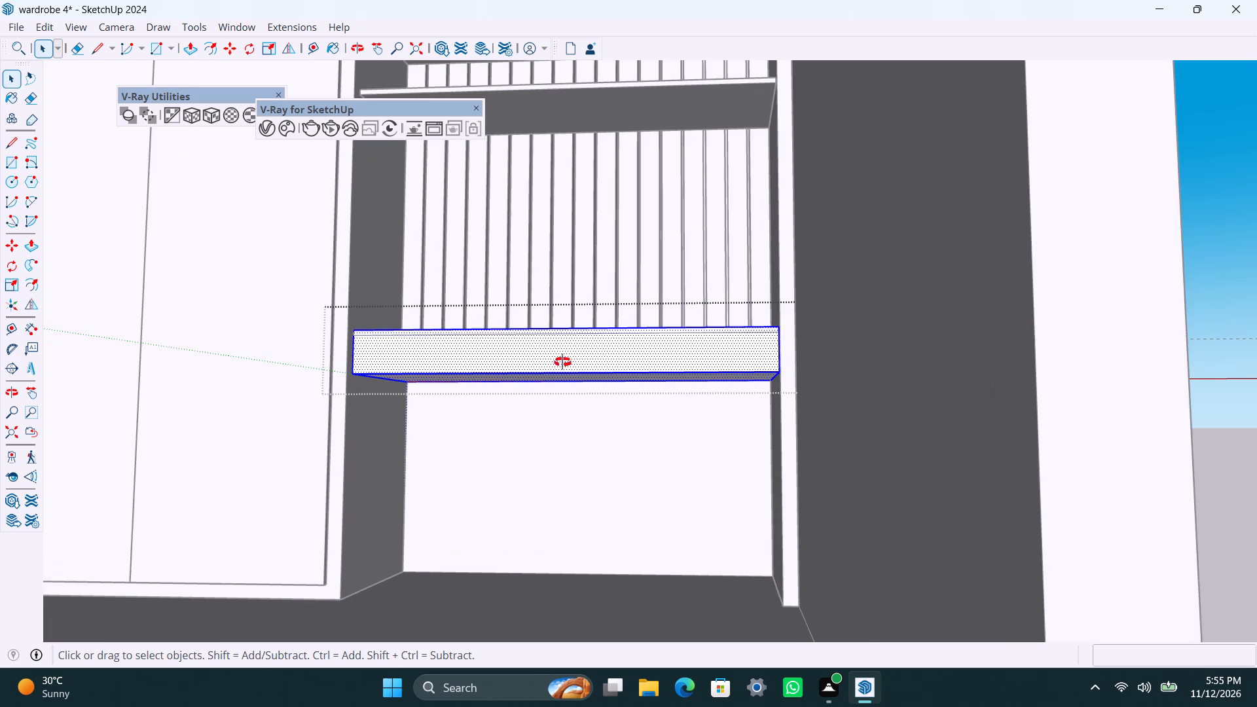
middle_drag(562, 362, 582, 405)
click(532, 382)
scroll(471, 384, up, 2)
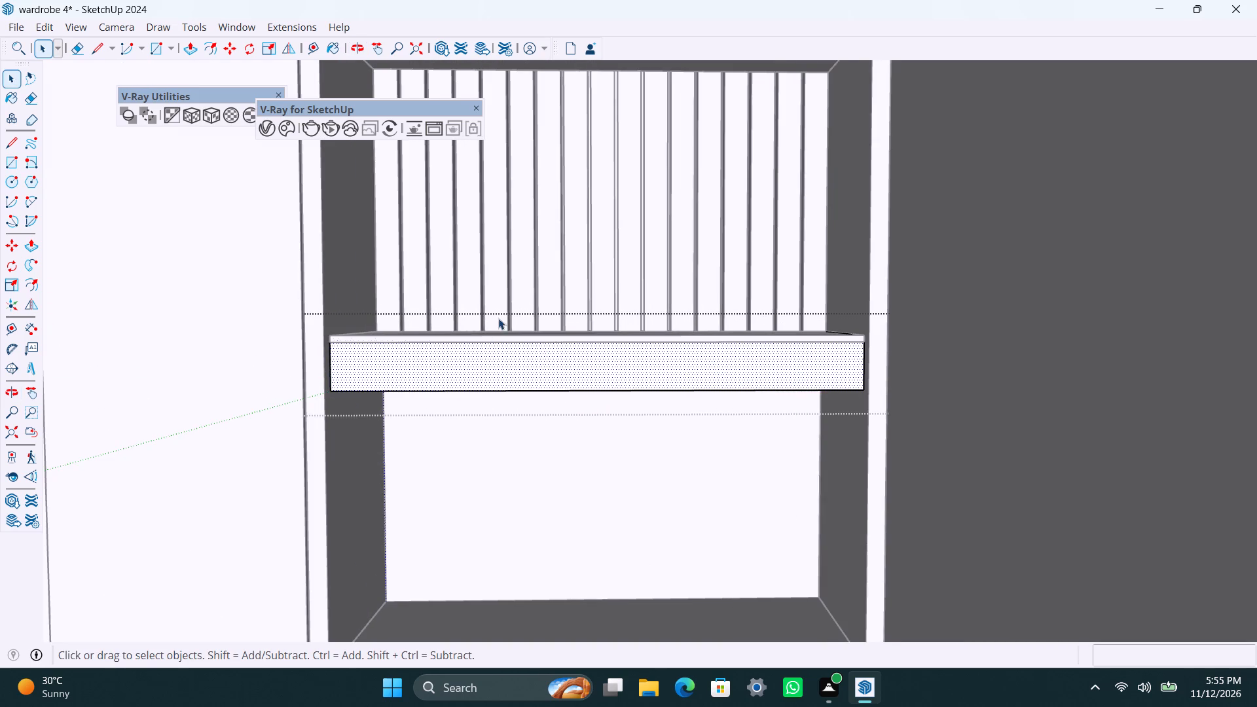
middle_drag(497, 342, 465, 474)
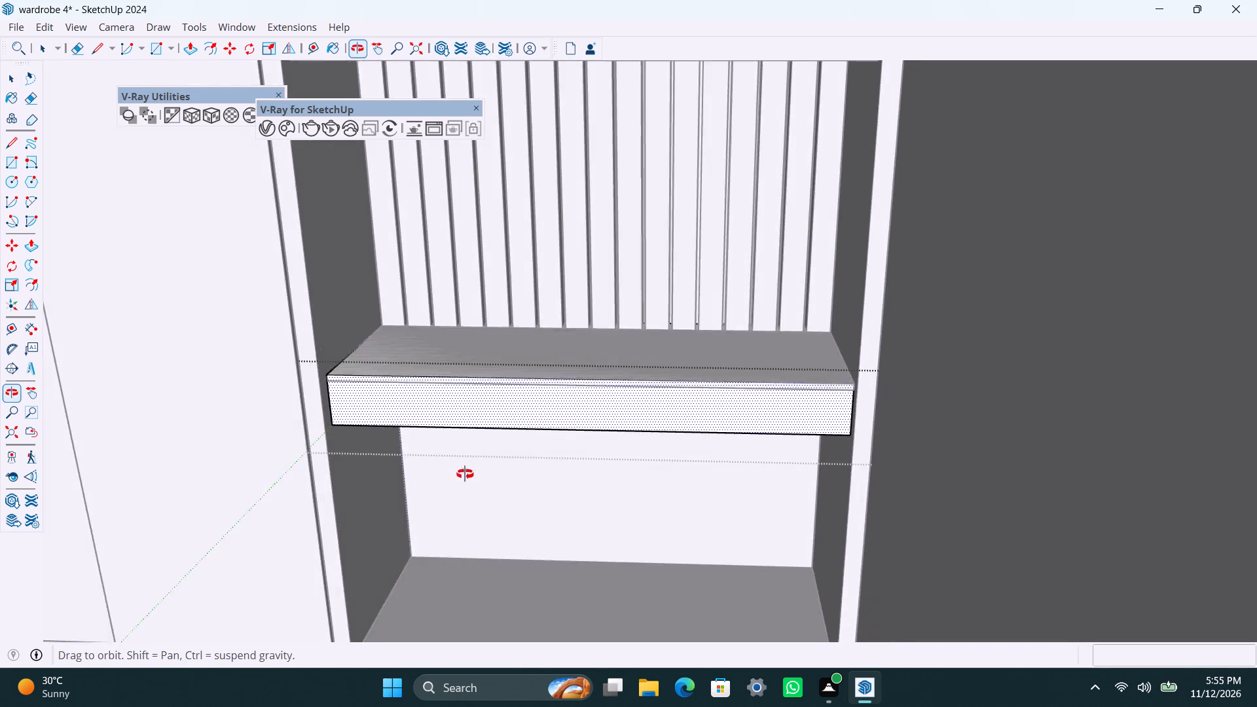
middle_drag(465, 474, 450, 349)
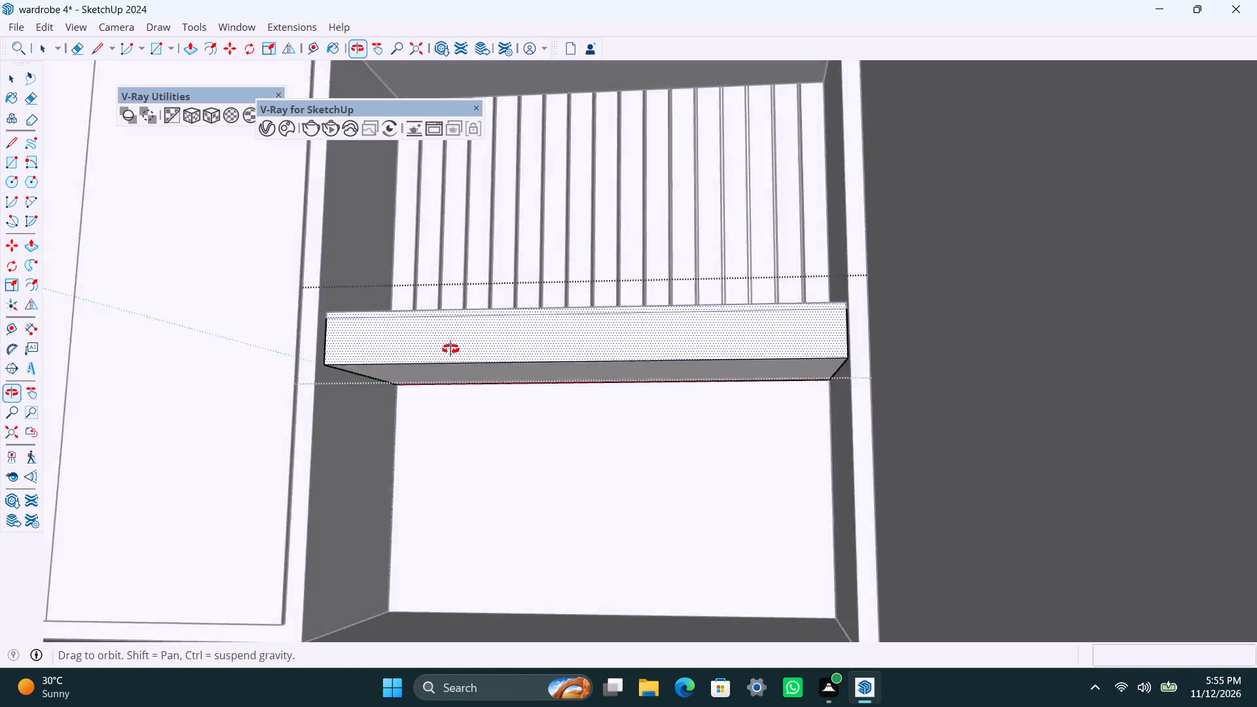
middle_drag(450, 349, 451, 329)
scroll(451, 371, up, 1)
click(487, 462)
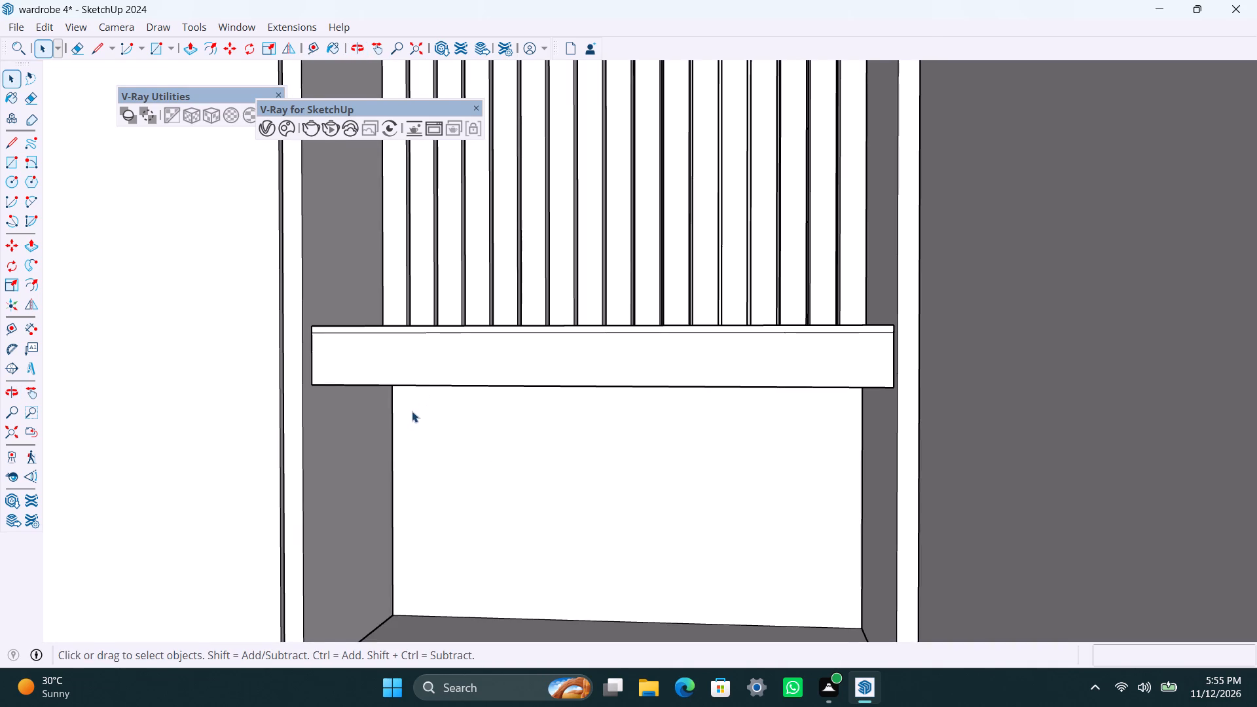
scroll(409, 390, down, 1)
middle_drag(403, 343, 388, 463)
click(399, 372)
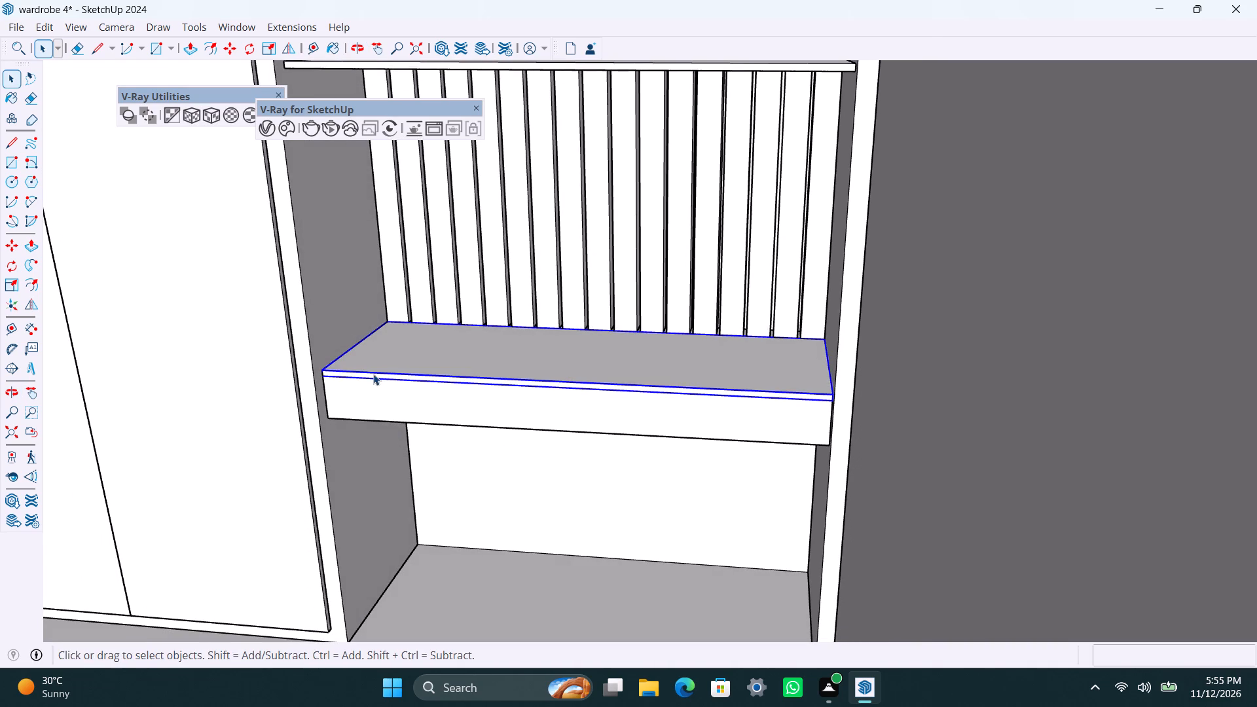
click(399, 403)
scroll(454, 414, up, 1)
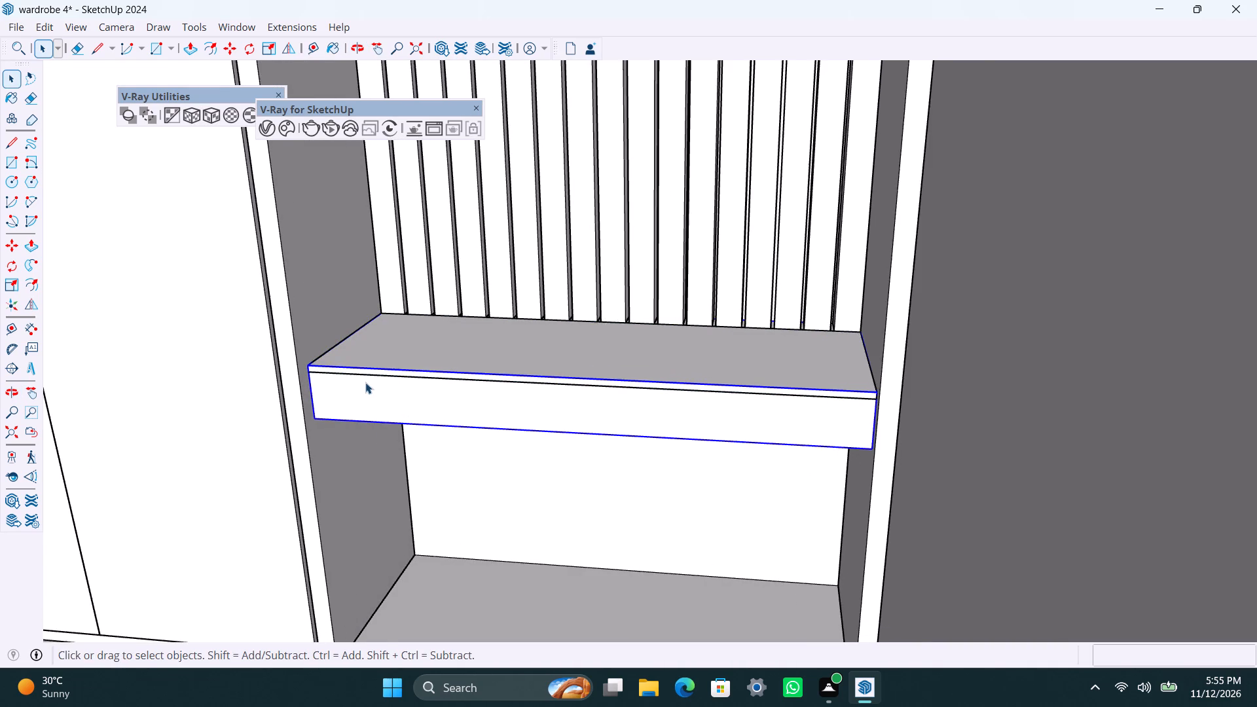
scroll(363, 382, up, 2)
click(337, 346)
scroll(330, 379, up, 3)
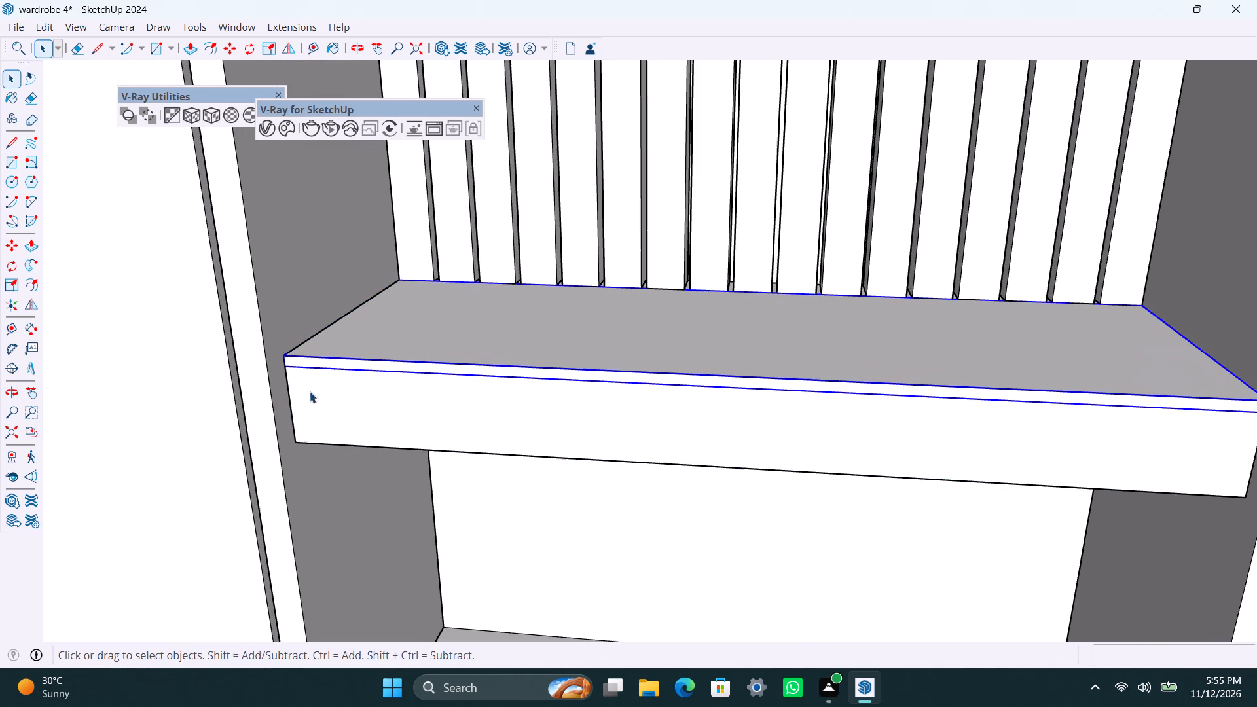
Move the box group down about 11/16" so its upper front corner meets the lowest shelf's lower front corner.
click(310, 391)
scroll(308, 397, up, 3)
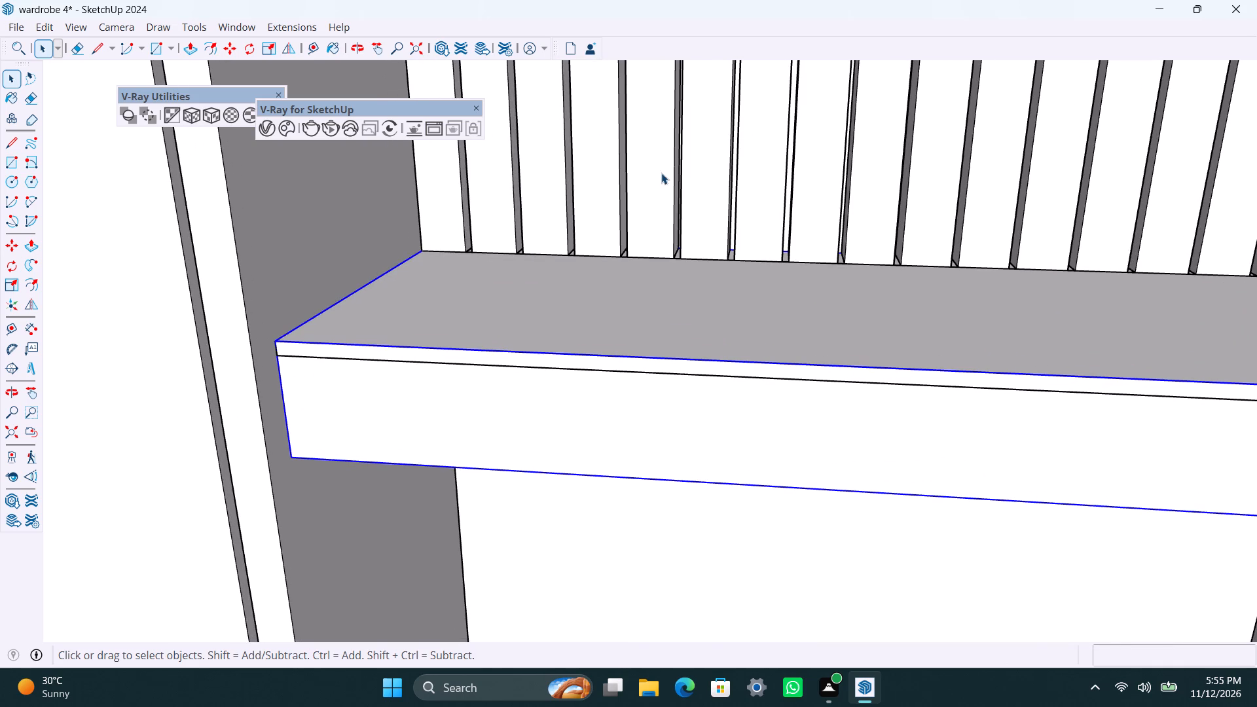
key(m)
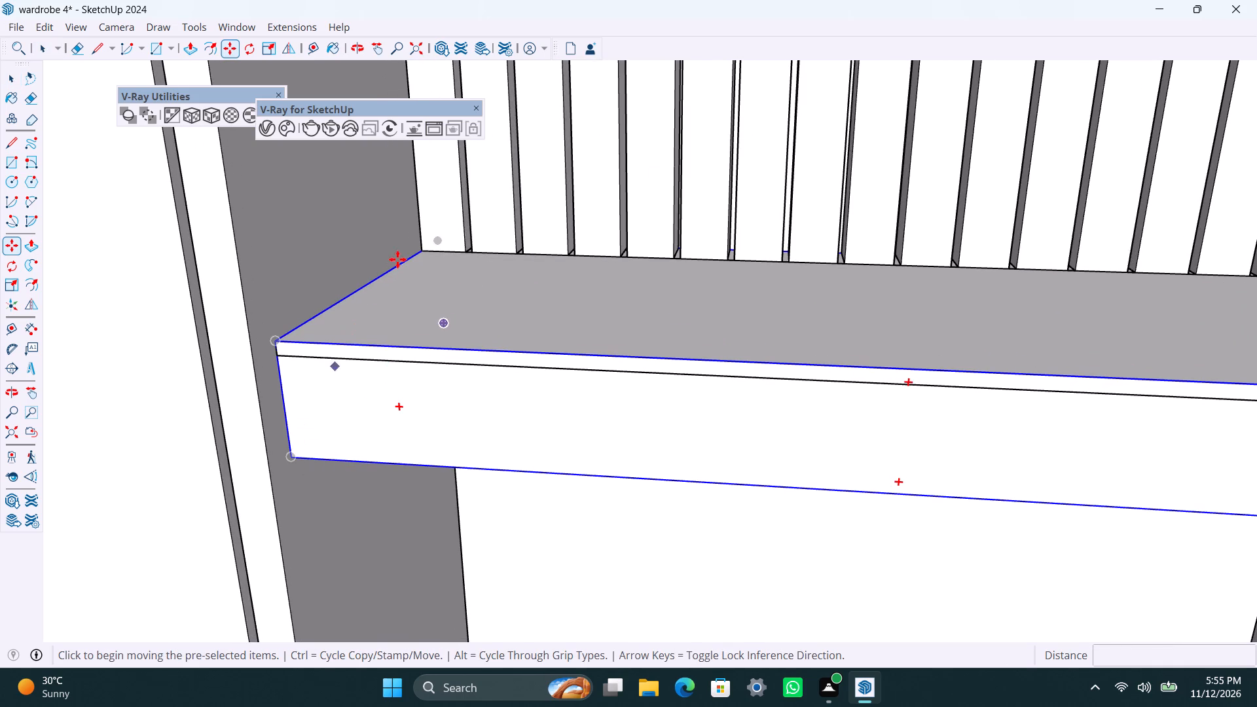
click(438, 238)
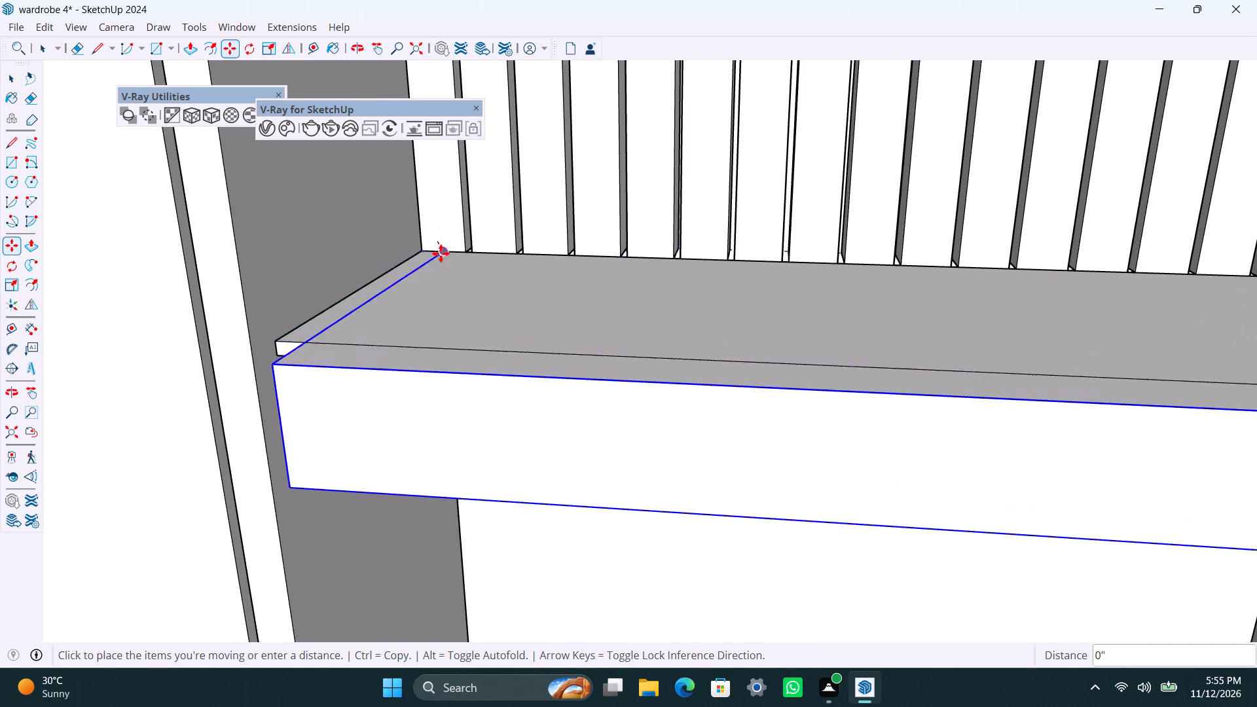
key(Escape)
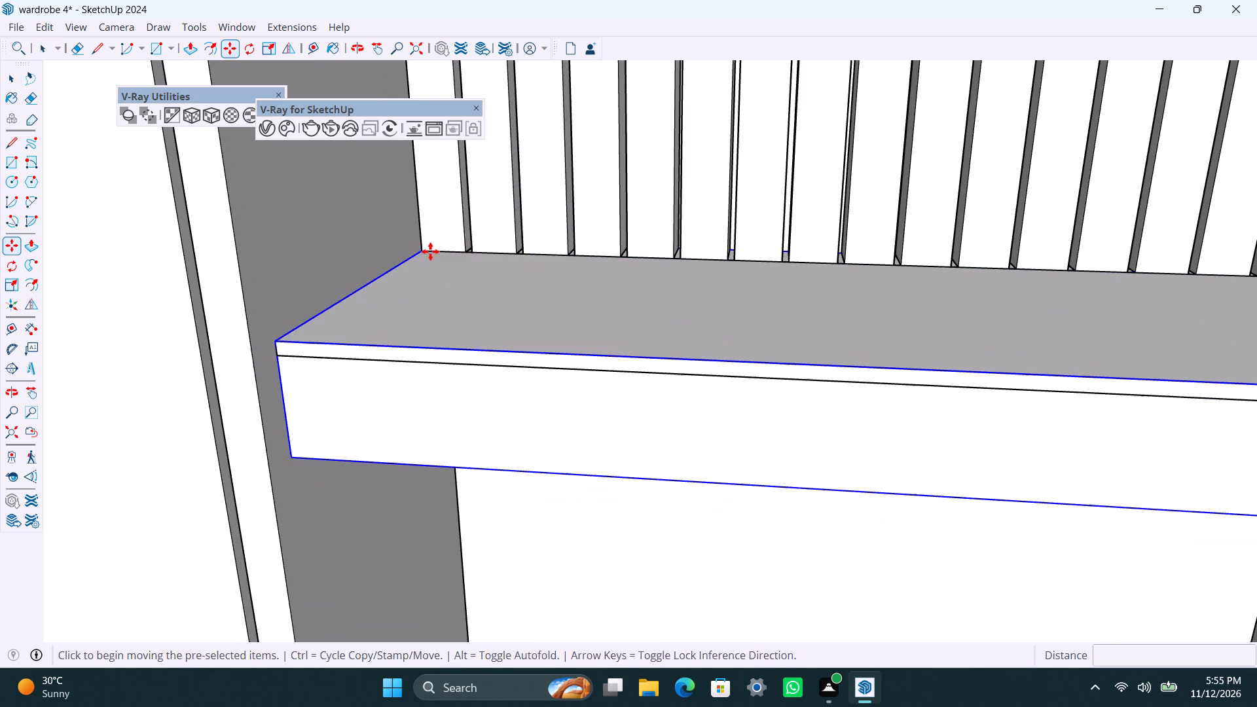
click(276, 335)
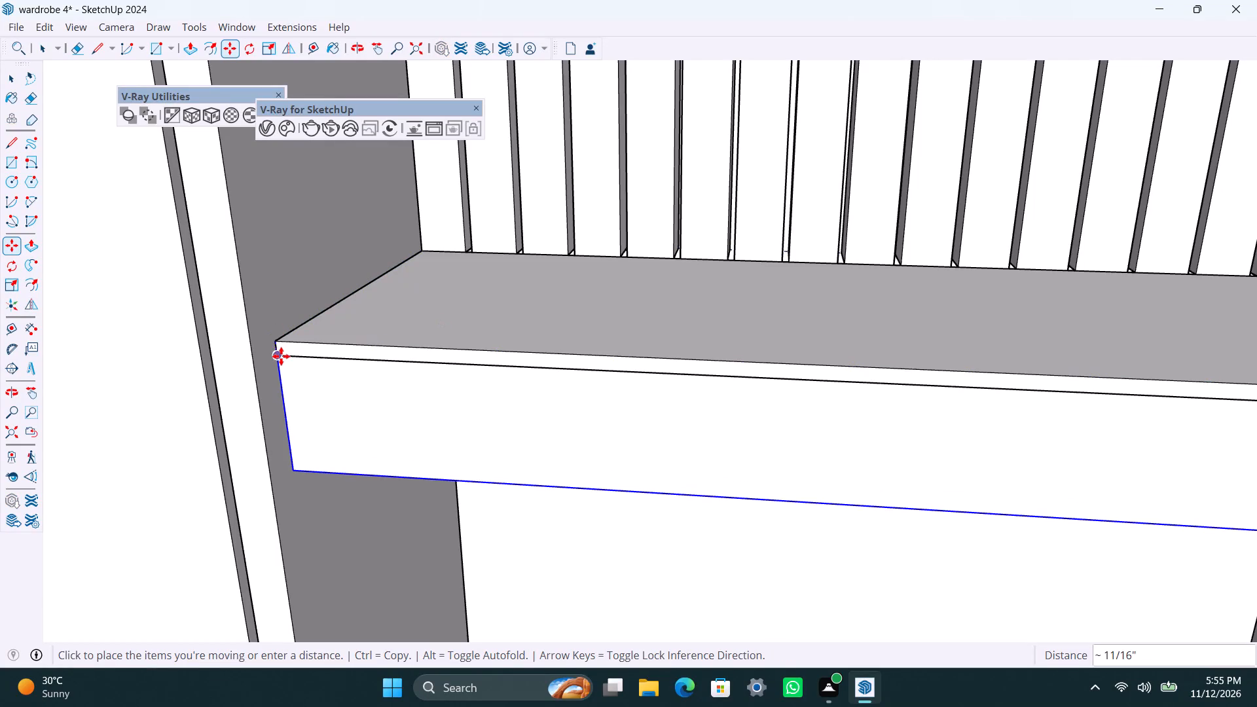
click(281, 356)
key(space)
scroll(360, 418, down, 4)
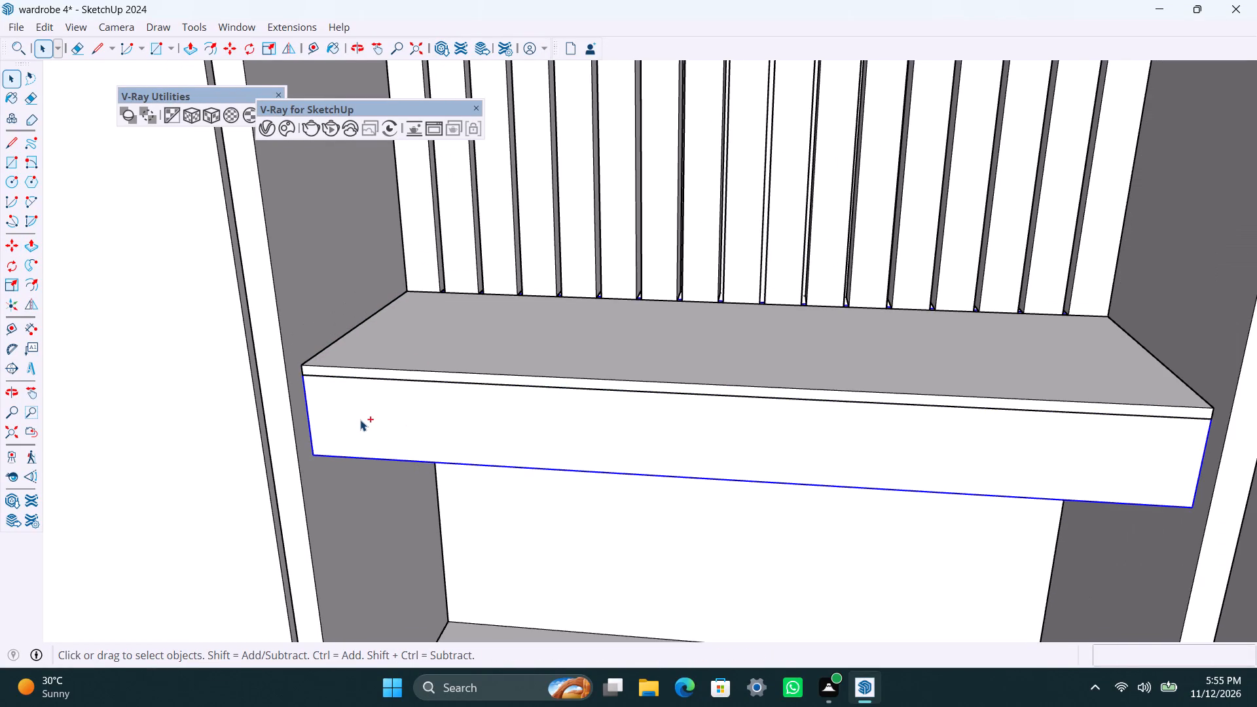
Save the model with the repositioned box.
key(ctrl+s)
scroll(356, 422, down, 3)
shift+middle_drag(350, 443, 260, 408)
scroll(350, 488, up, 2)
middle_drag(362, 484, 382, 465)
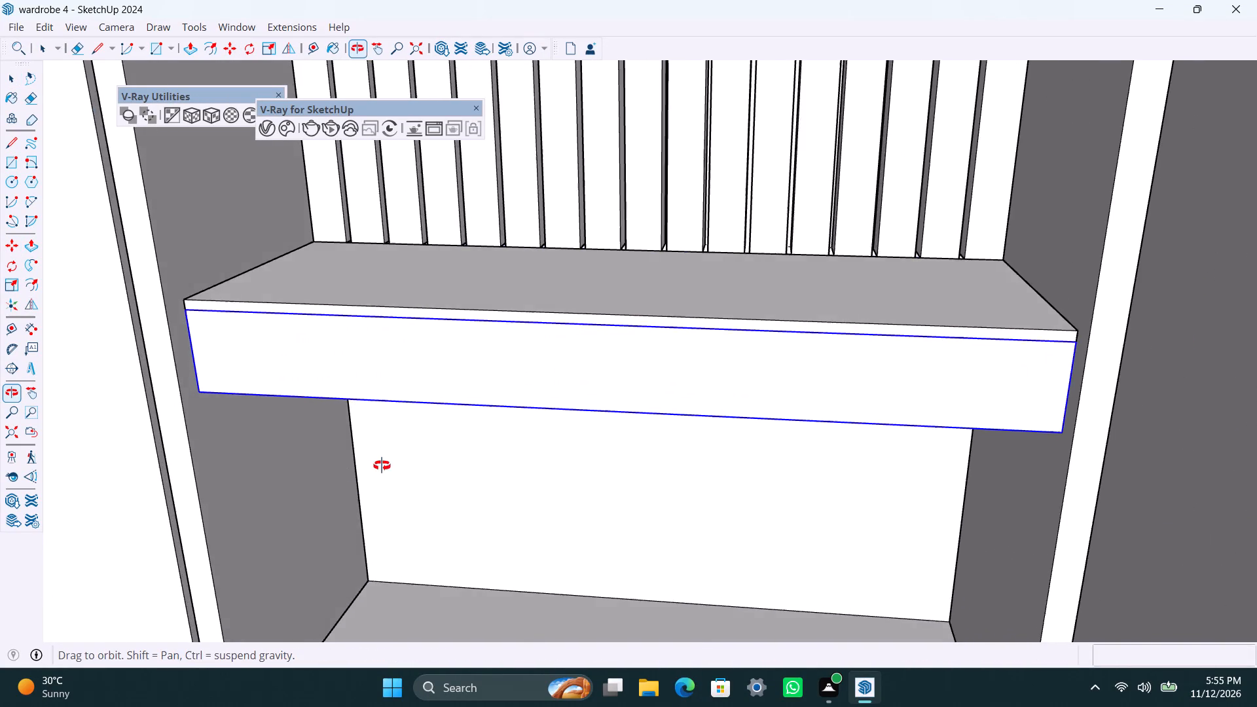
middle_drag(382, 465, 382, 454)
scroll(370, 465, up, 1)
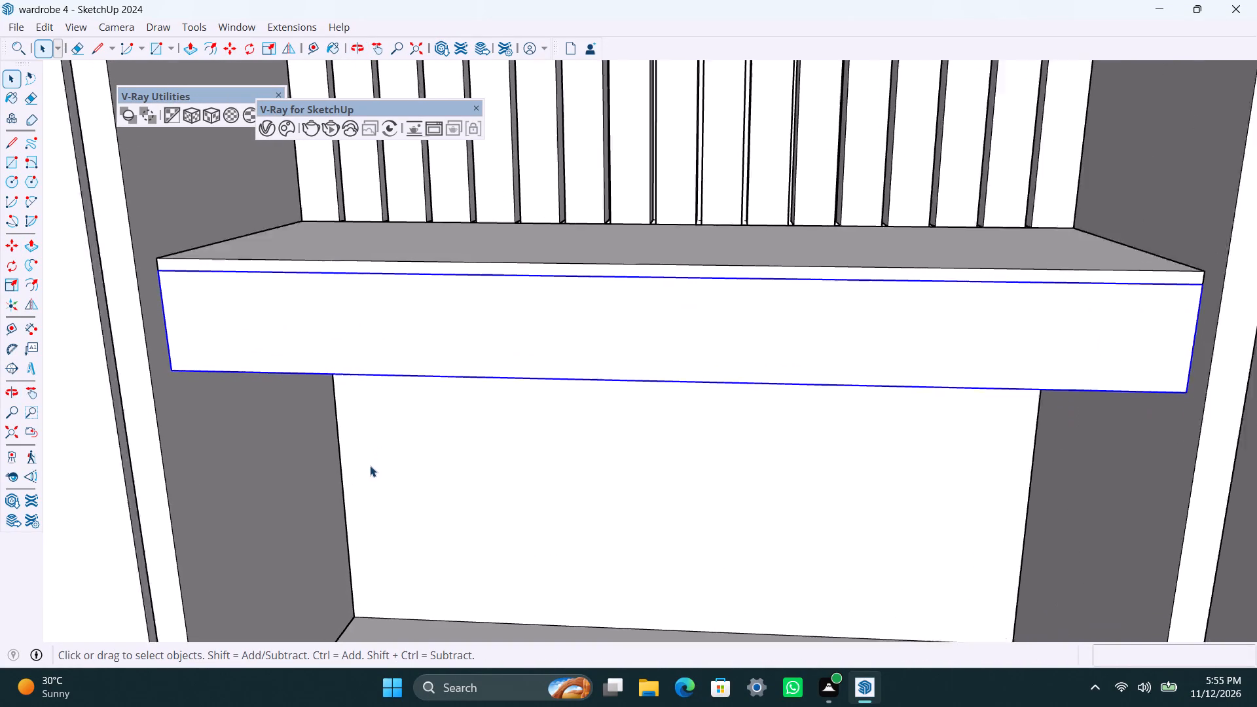
Divide the front face of the box under the lowest shelf into two equal drawer fronts with a vertical line at its midpoint.
scroll(370, 465, up, 1)
triple_click(440, 336)
scroll(530, 336, down, 3)
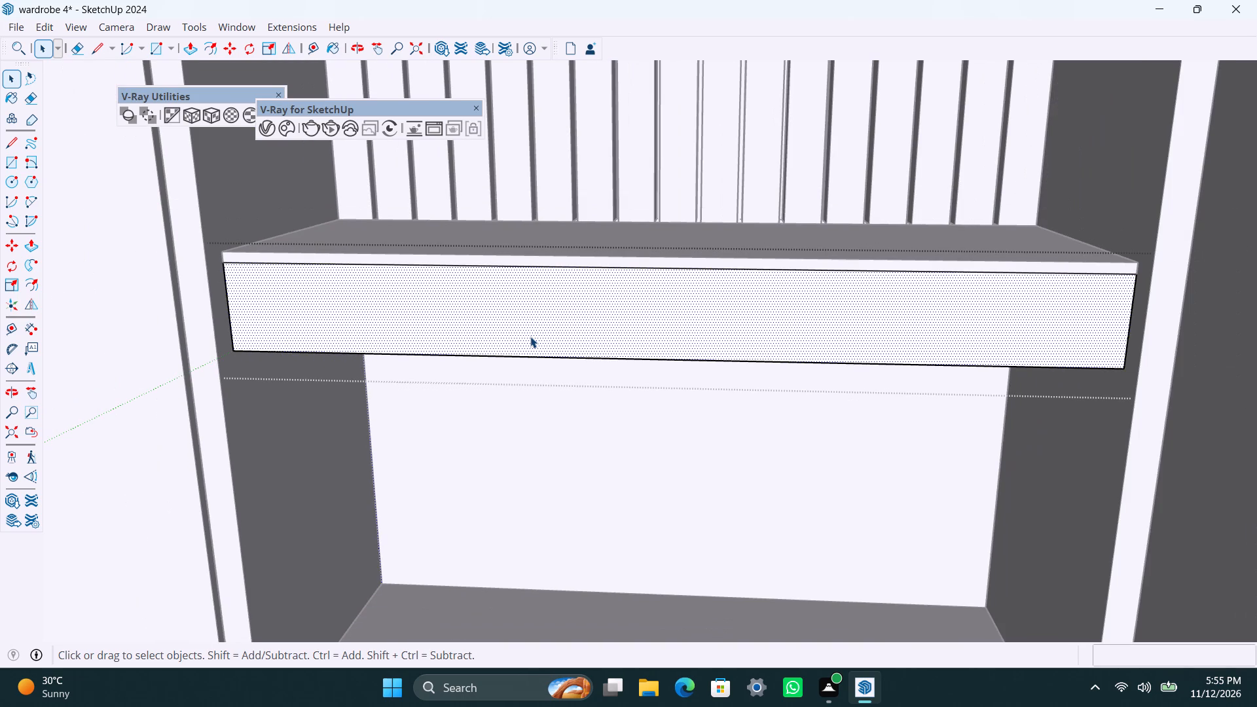
key(l)
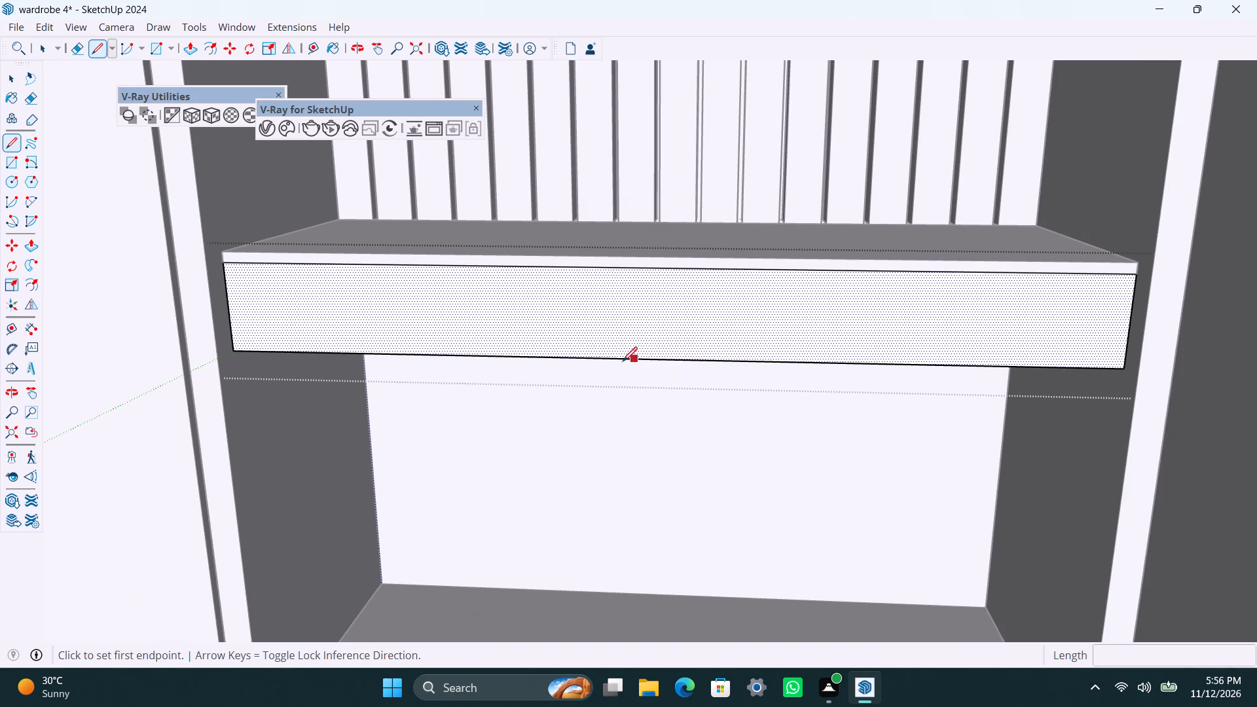
click(665, 360)
click(657, 265)
key(space)
drag(712, 323, 704, 323)
click(532, 335)
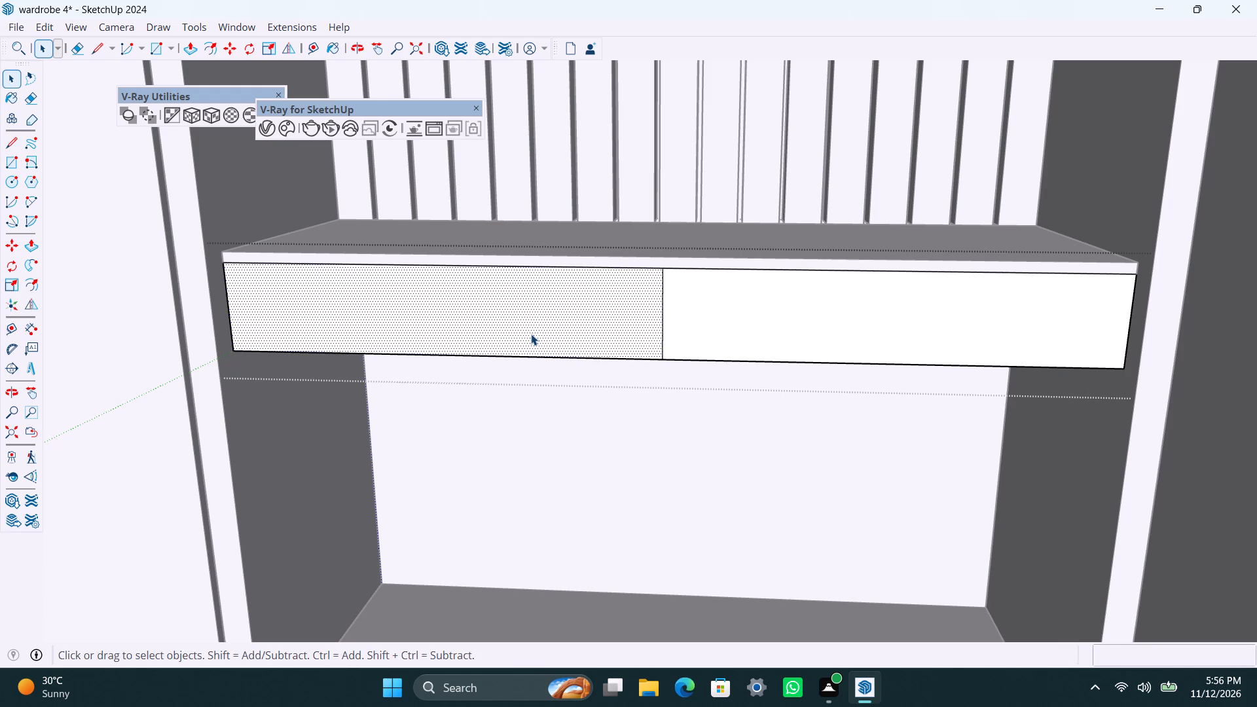
key(space)
scroll(523, 348, down, 3)
scroll(433, 447, down, 3)
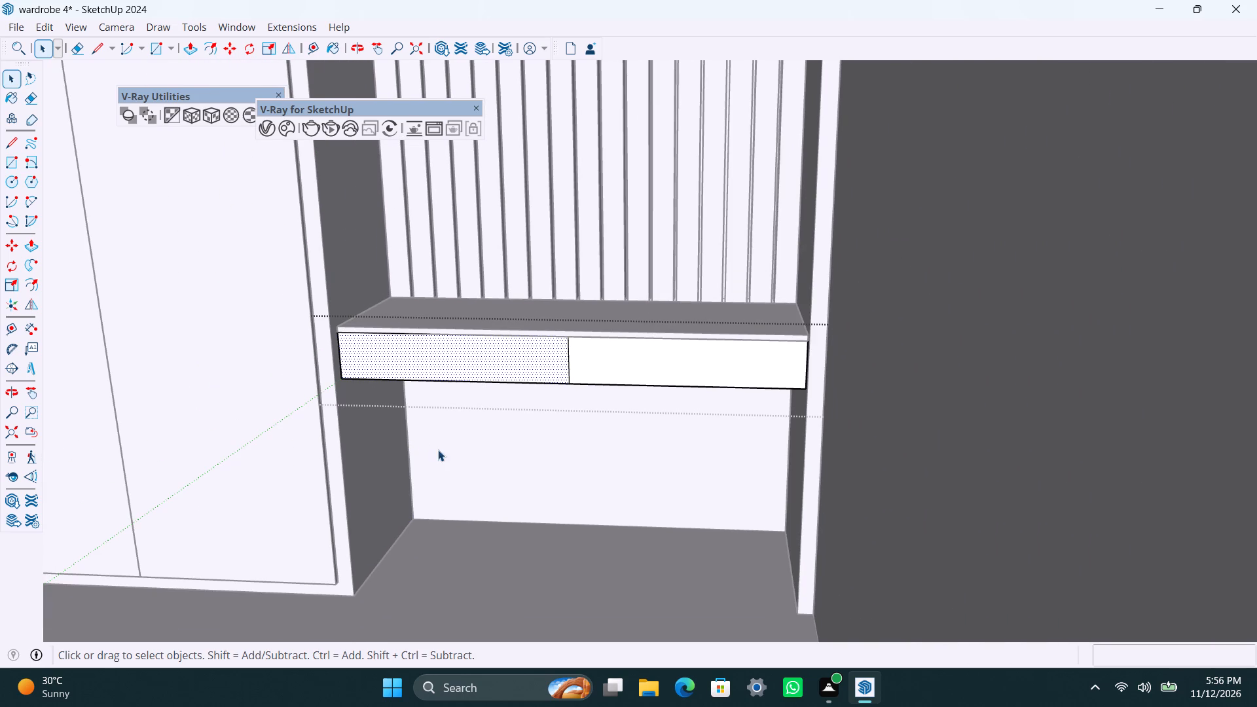
key(space)
click(507, 460)
Save the model with the divided drawer front.
scroll(484, 475, down, 9)
drag(671, 436, 661, 437)
scroll(452, 503, up, 4)
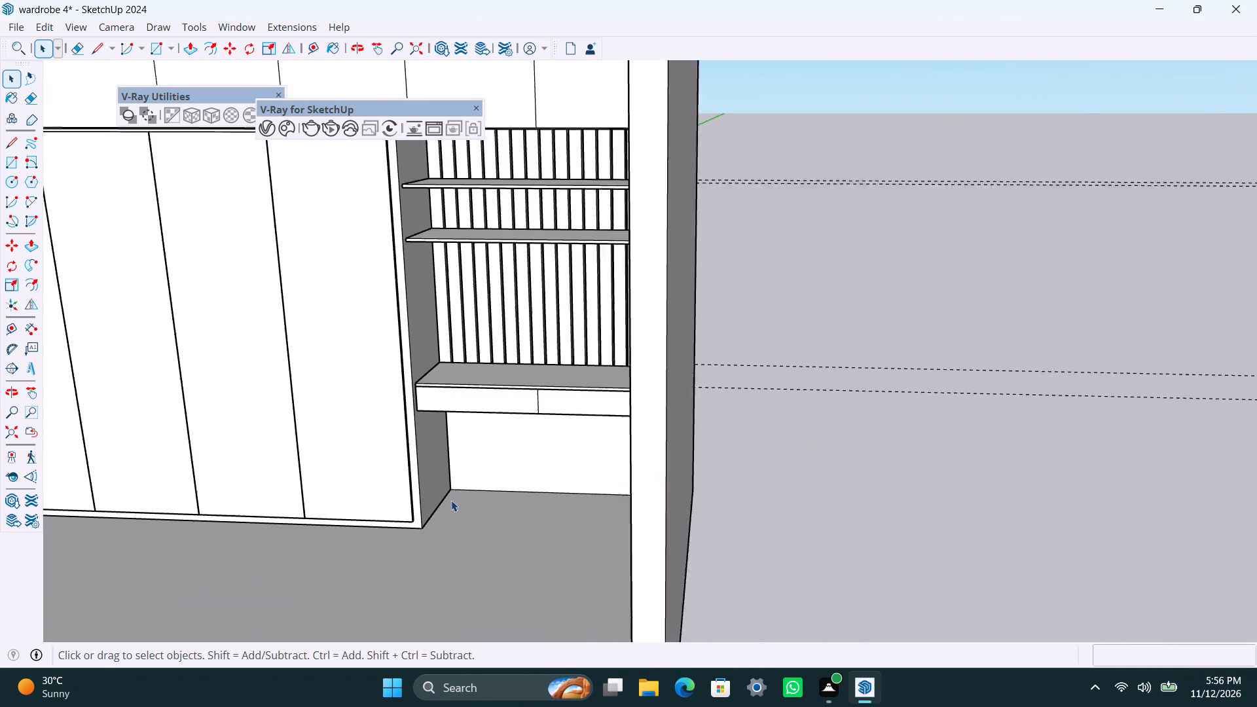
middle_drag(461, 496, 539, 483)
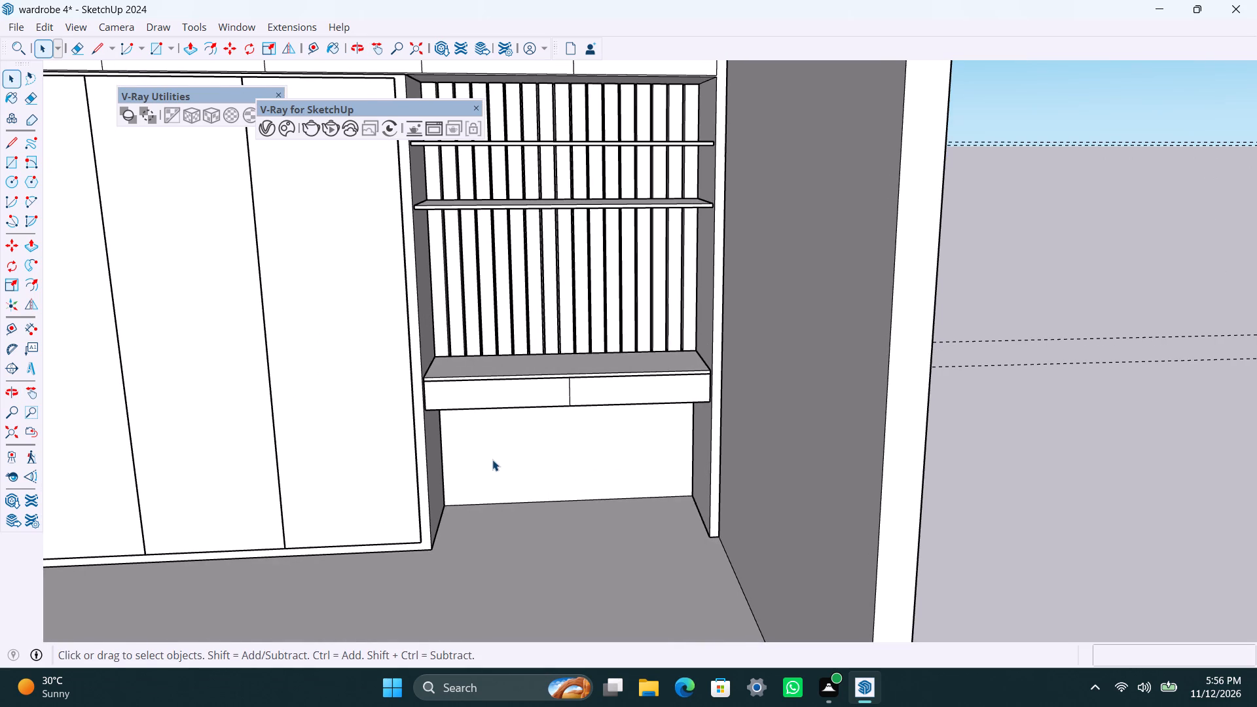
key(space)
key(space)
scroll(570, 443, up, 3)
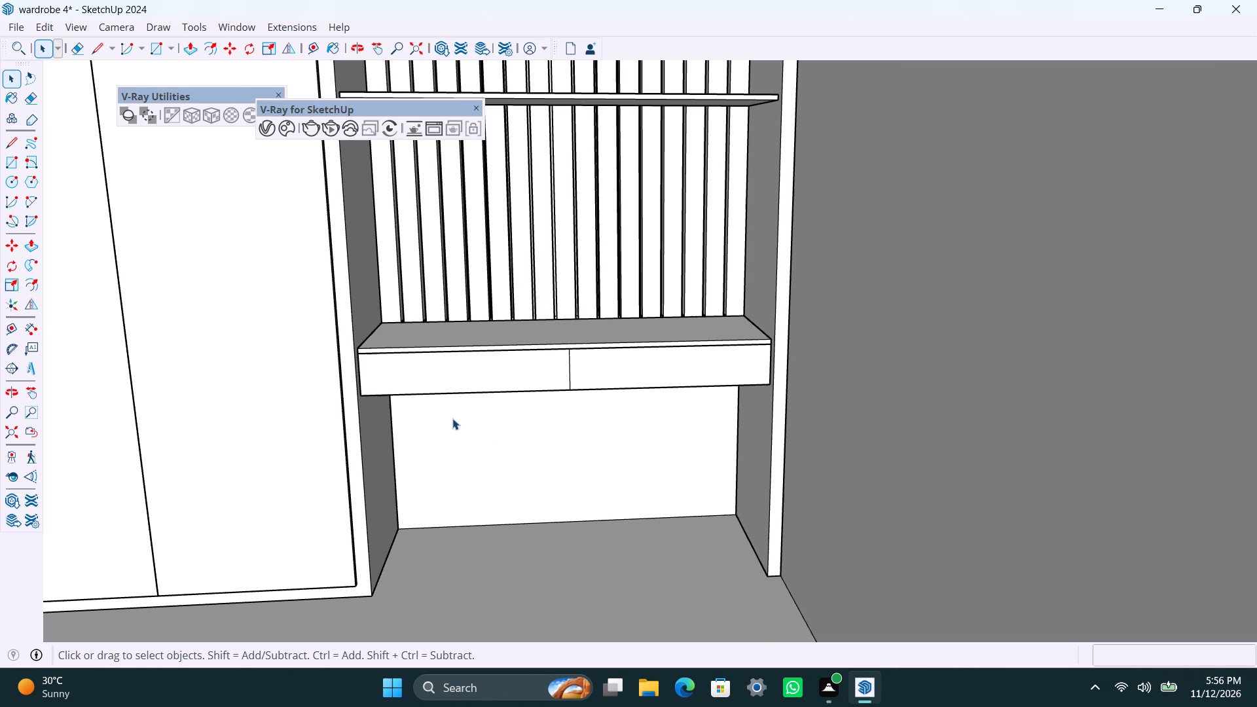
shift+middle_drag(422, 382, 403, 369)
key(ctrl+s)
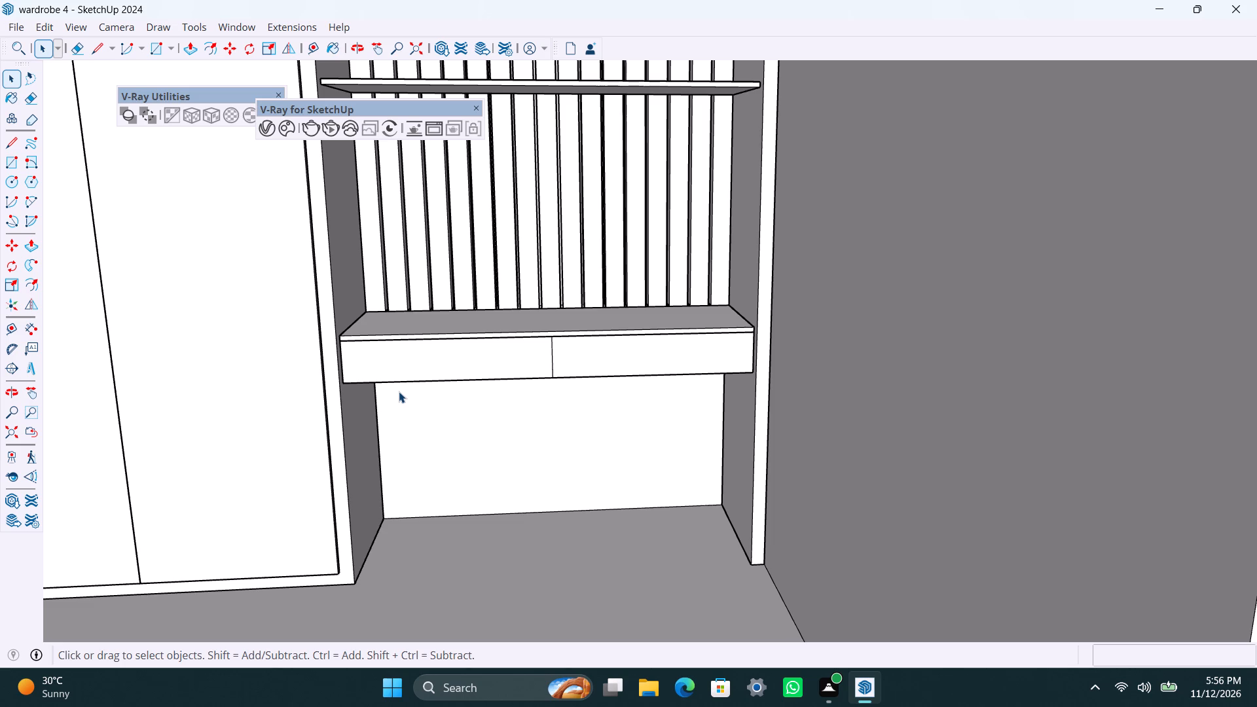
scroll(394, 315, down, 5)
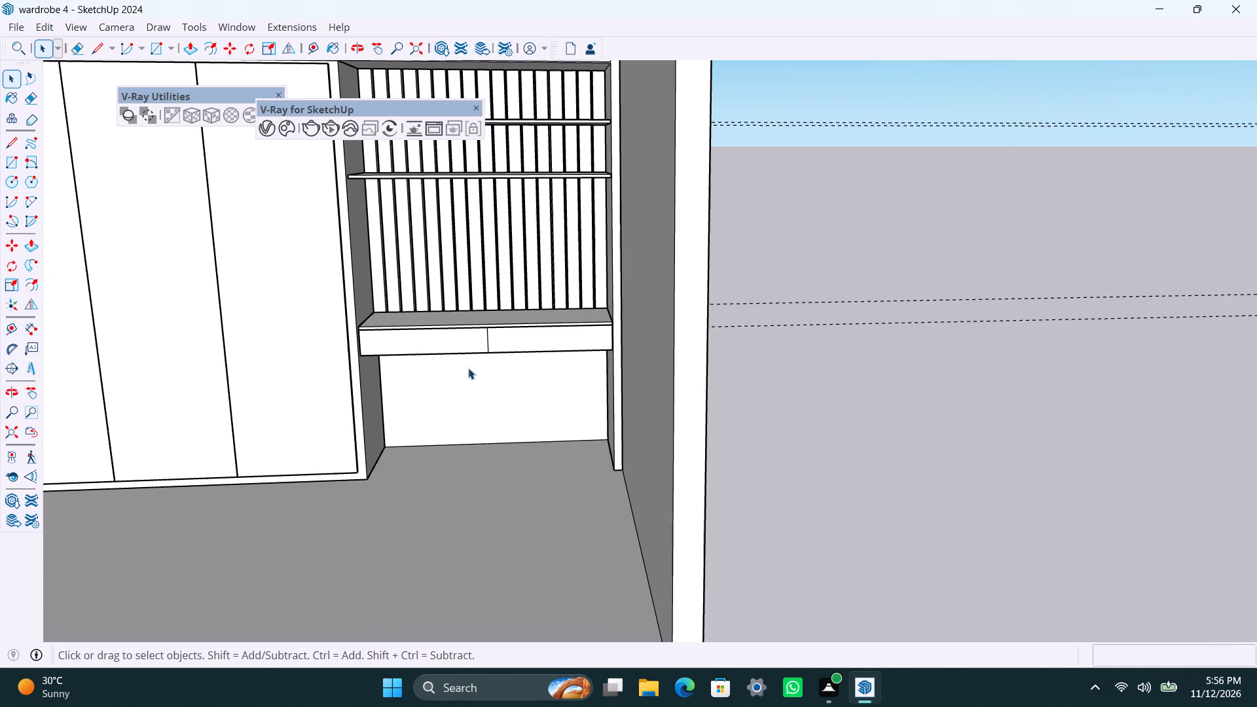
middle_drag(470, 371, 461, 377)
key(ctrl+s)
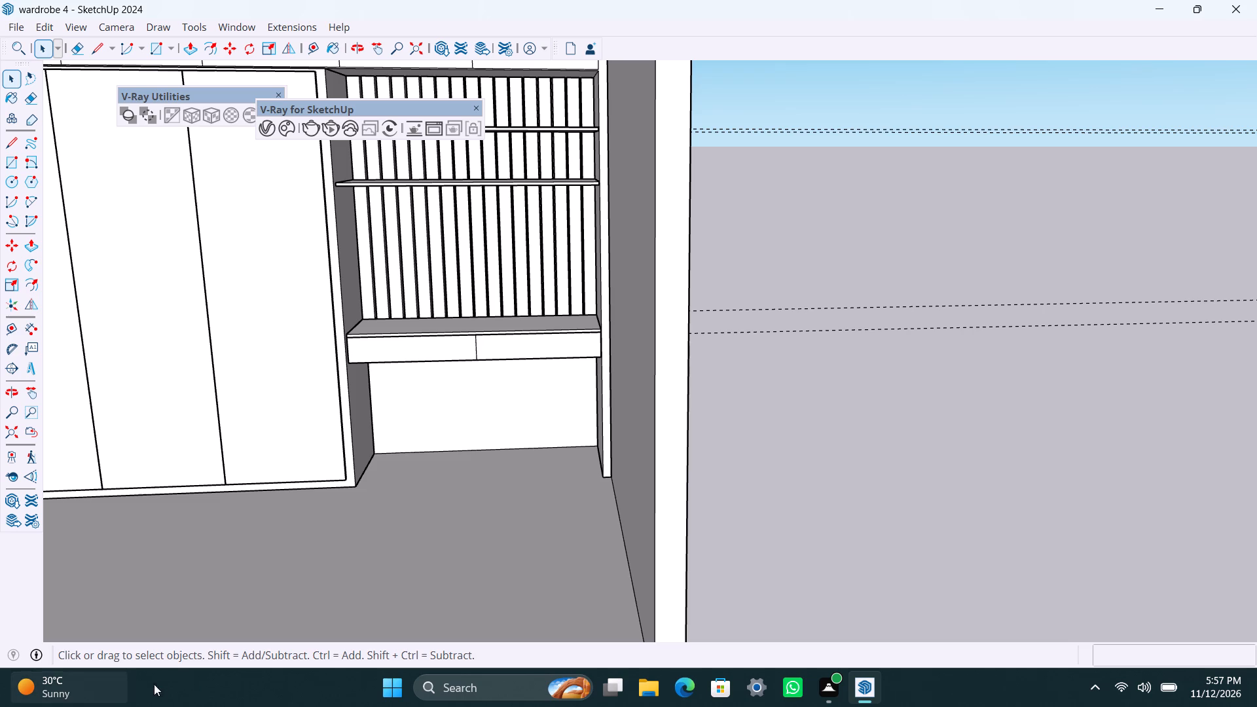
Examine the whole wardrobe within the room from several angles.
scroll(203, 697, down, 2)
scroll(342, 423, down, 5)
scroll(418, 429, down, 4)
middle_drag(379, 503, 361, 483)
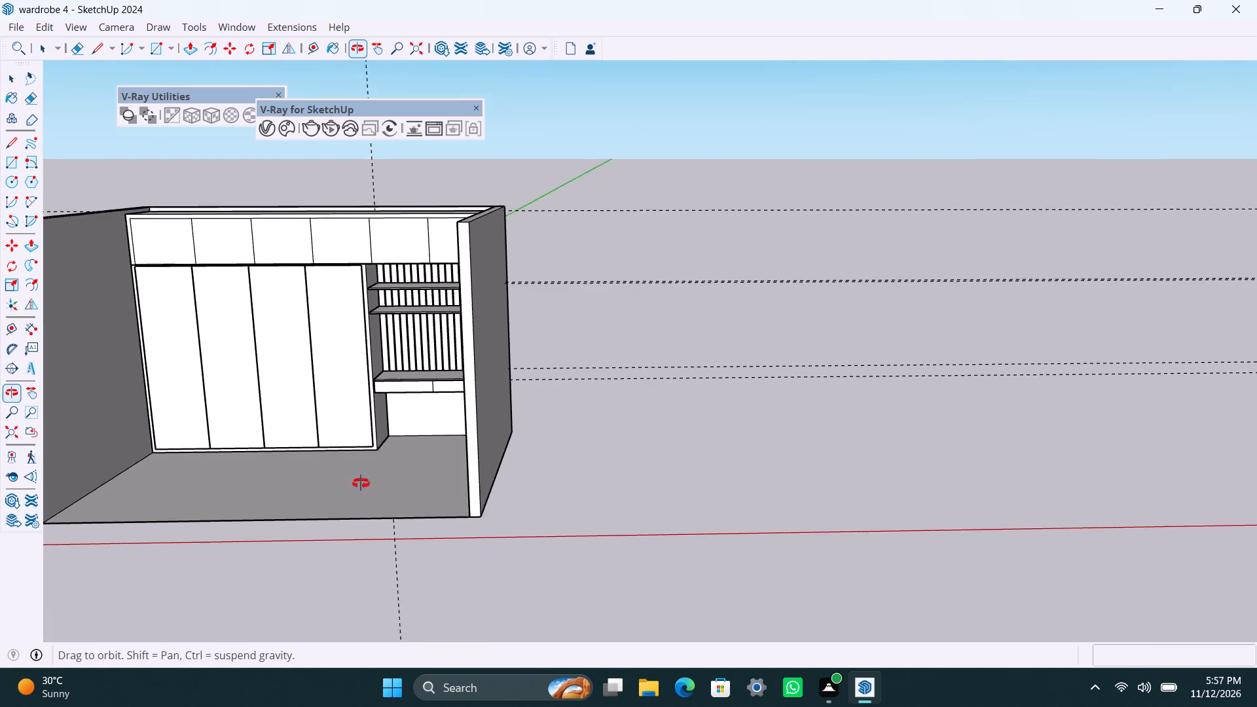
middle_drag(361, 483, 454, 427)
scroll(442, 411, up, 3)
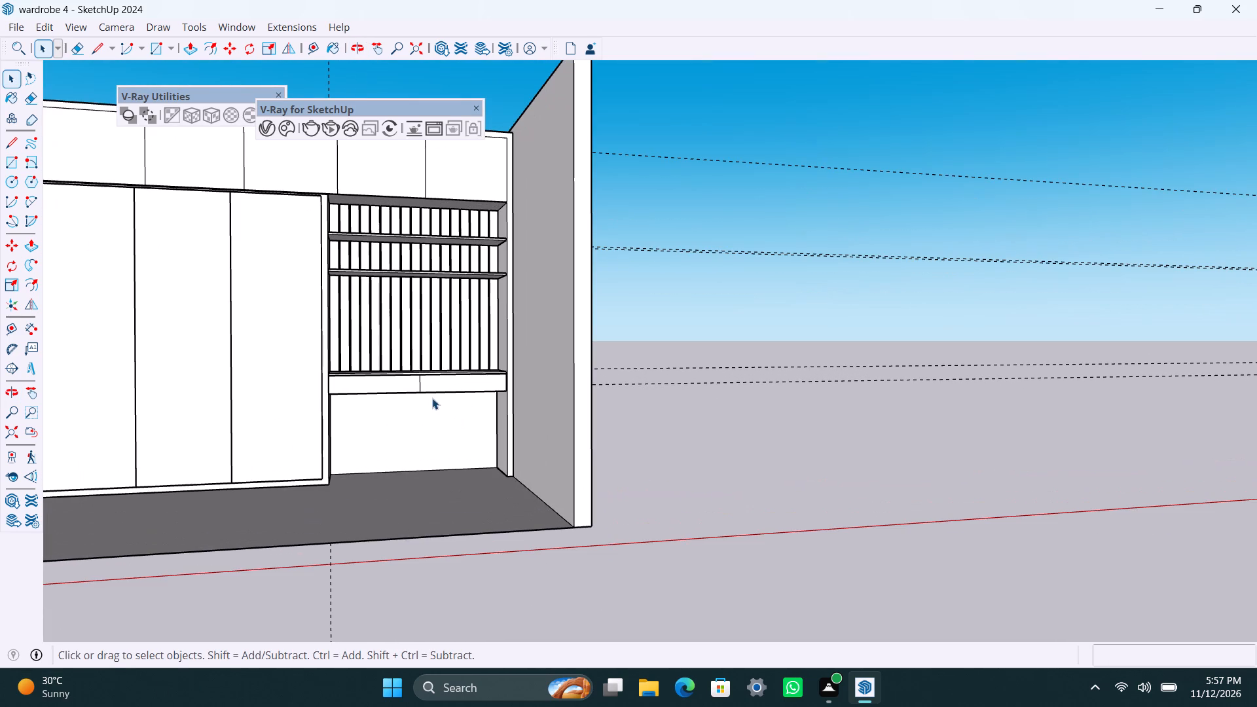
scroll(369, 434, down, 2)
scroll(340, 456, up, 2)
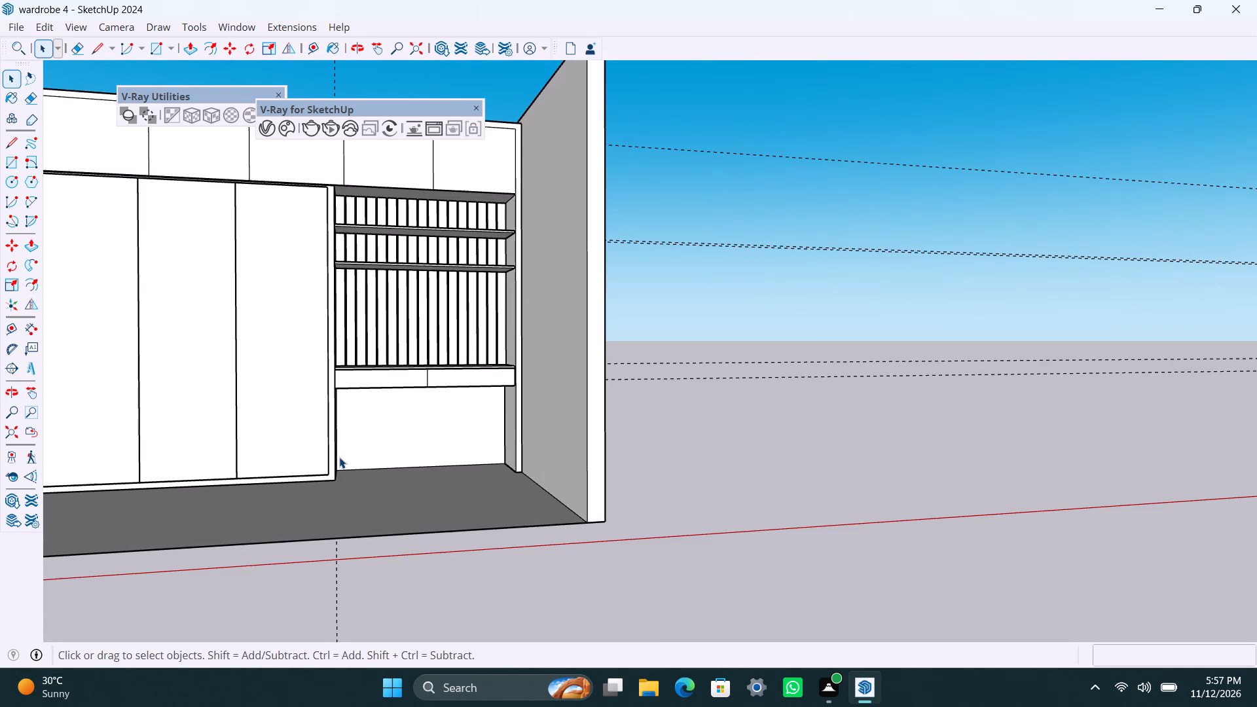
middle_drag(339, 457, 537, 432)
scroll(532, 439, down, 3)
middle_drag(532, 465, 399, 511)
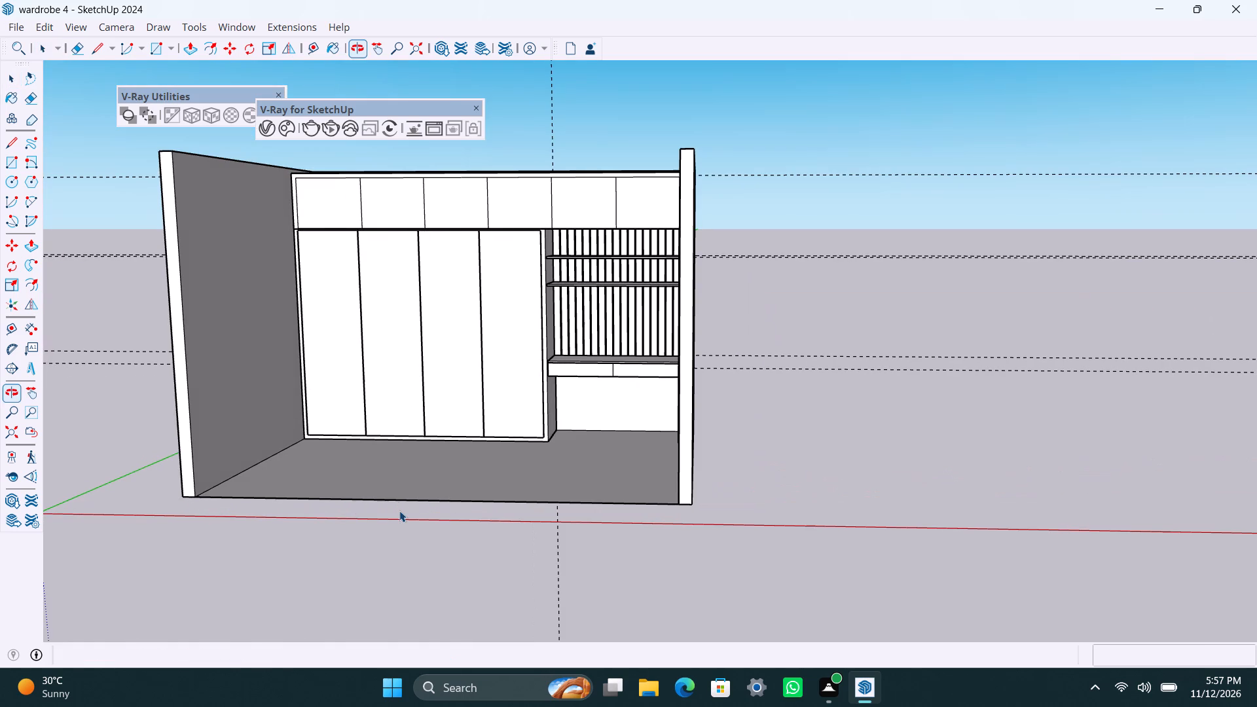
middle_drag(399, 511, 399, 511)
Save the model.
key(ctrl+s)
scroll(407, 510, up, 1)
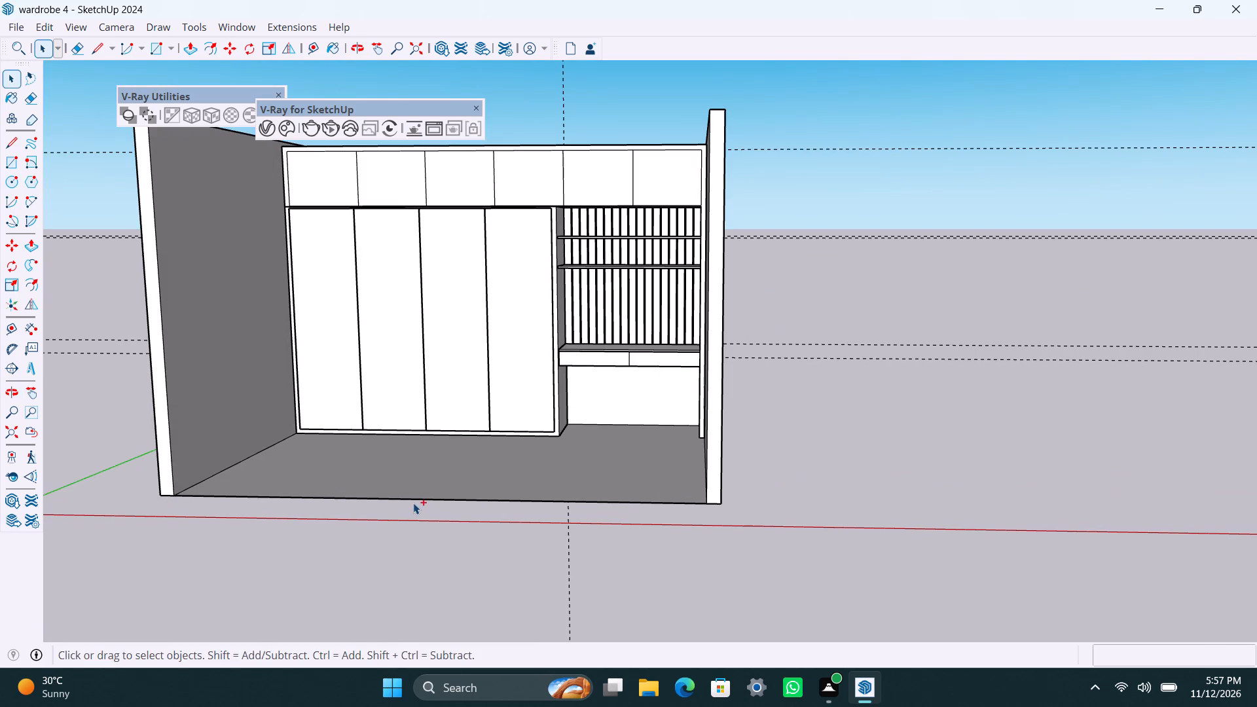
key(ctrl+s)
Draw a rectangle over the room's underside, from one outer wall corner to the diagonally opposite outer corner.
scroll(420, 510, down, 2)
scroll(417, 485, up, 1)
middle_drag(293, 562, 304, 249)
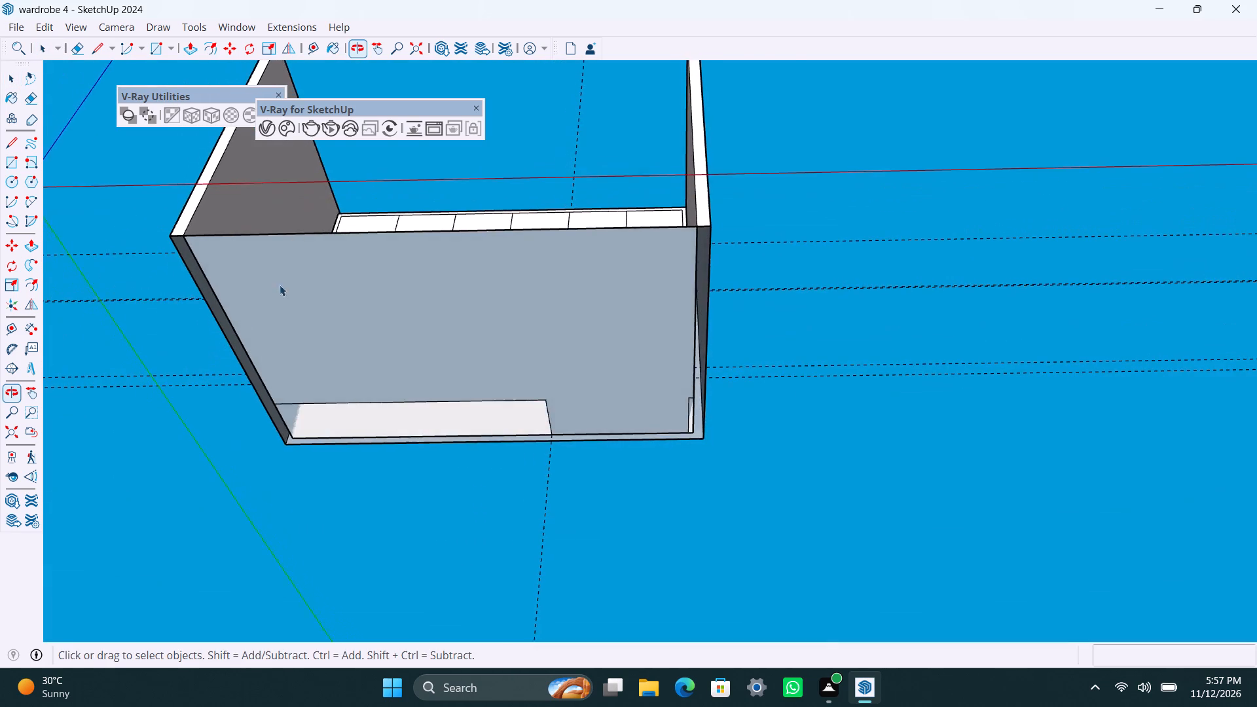
scroll(234, 320, up, 3)
scroll(194, 308, down, 3)
middle_drag(247, 349, 244, 283)
scroll(261, 350, down, 2)
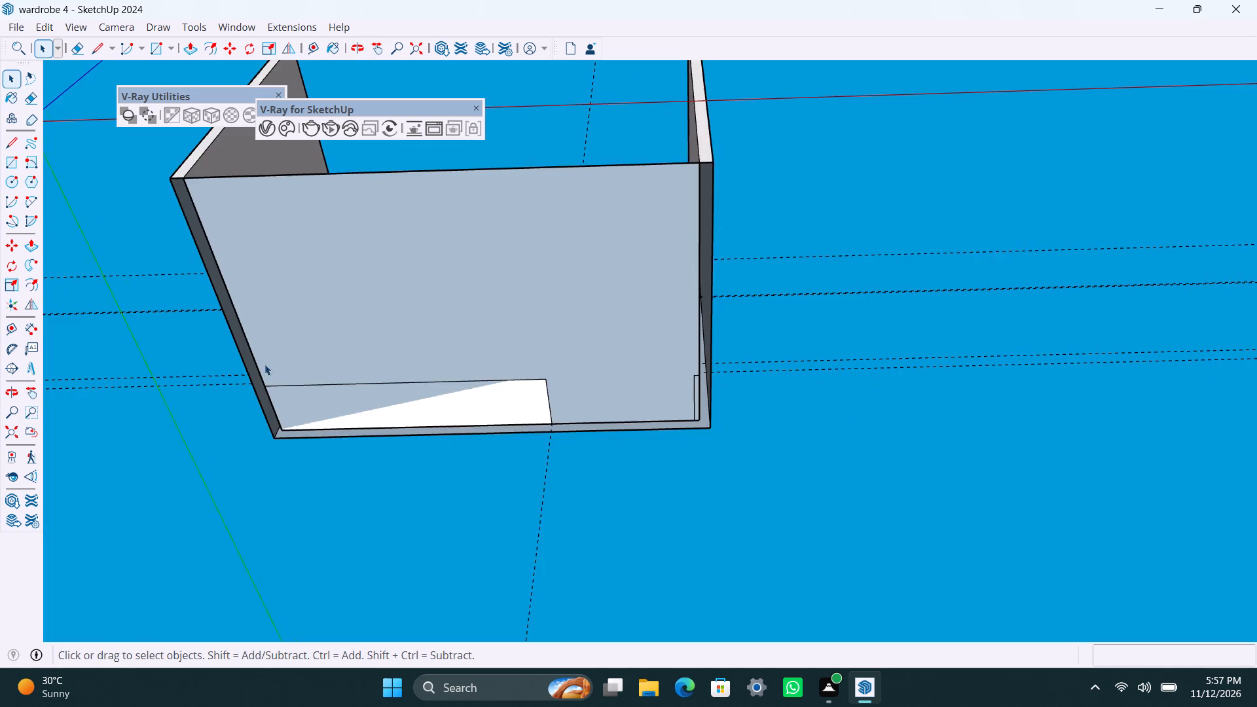
scroll(264, 364, down, 1)
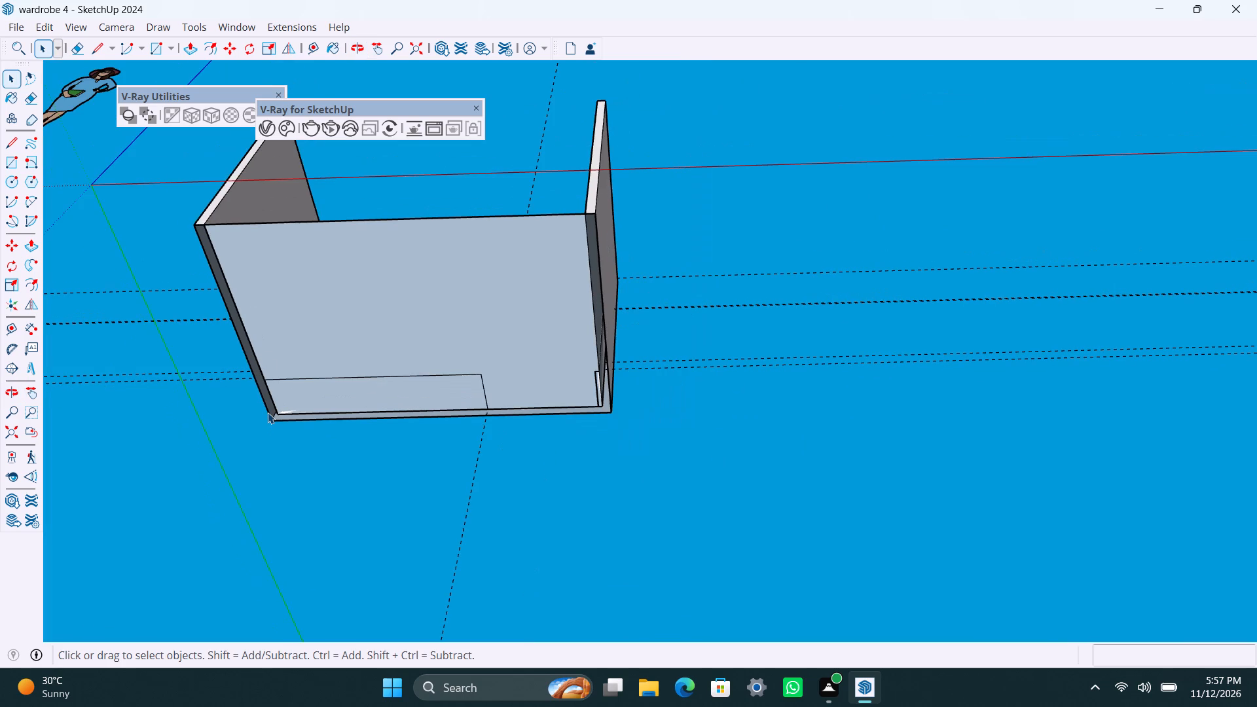
key(r)
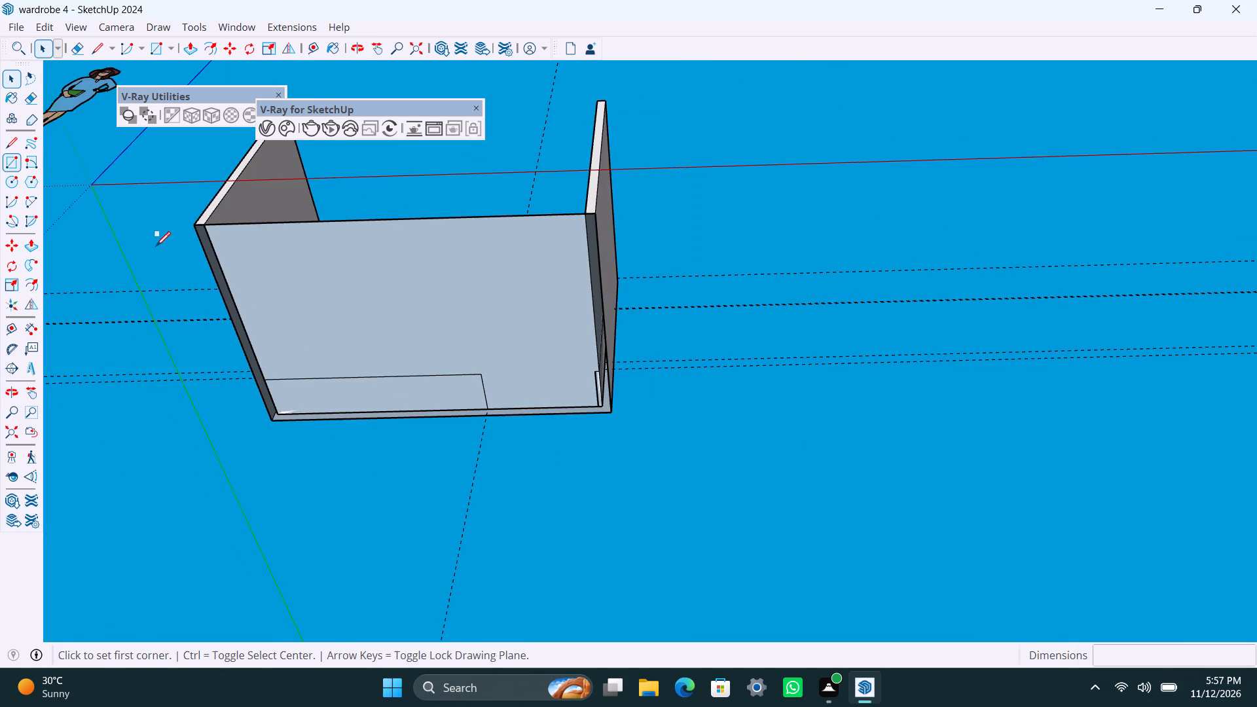
click(194, 223)
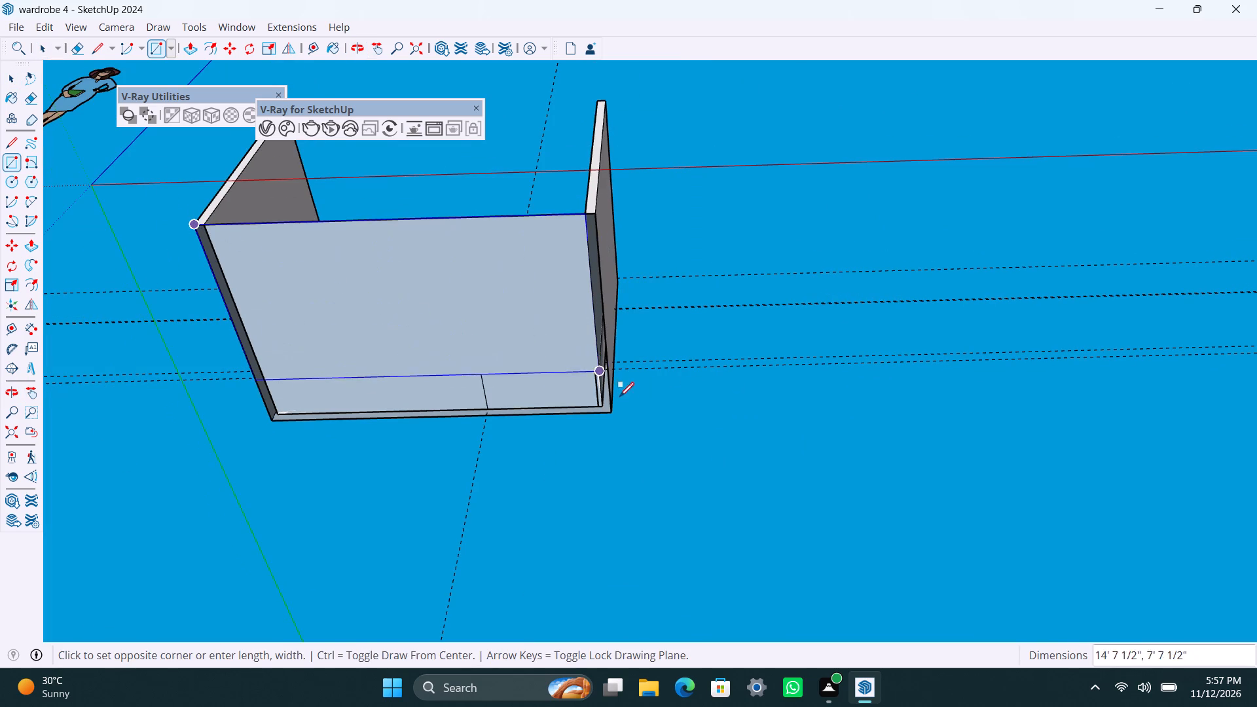
click(614, 414)
Select the new underside face with its edges and make it a group.
key(space)
double_click(461, 378)
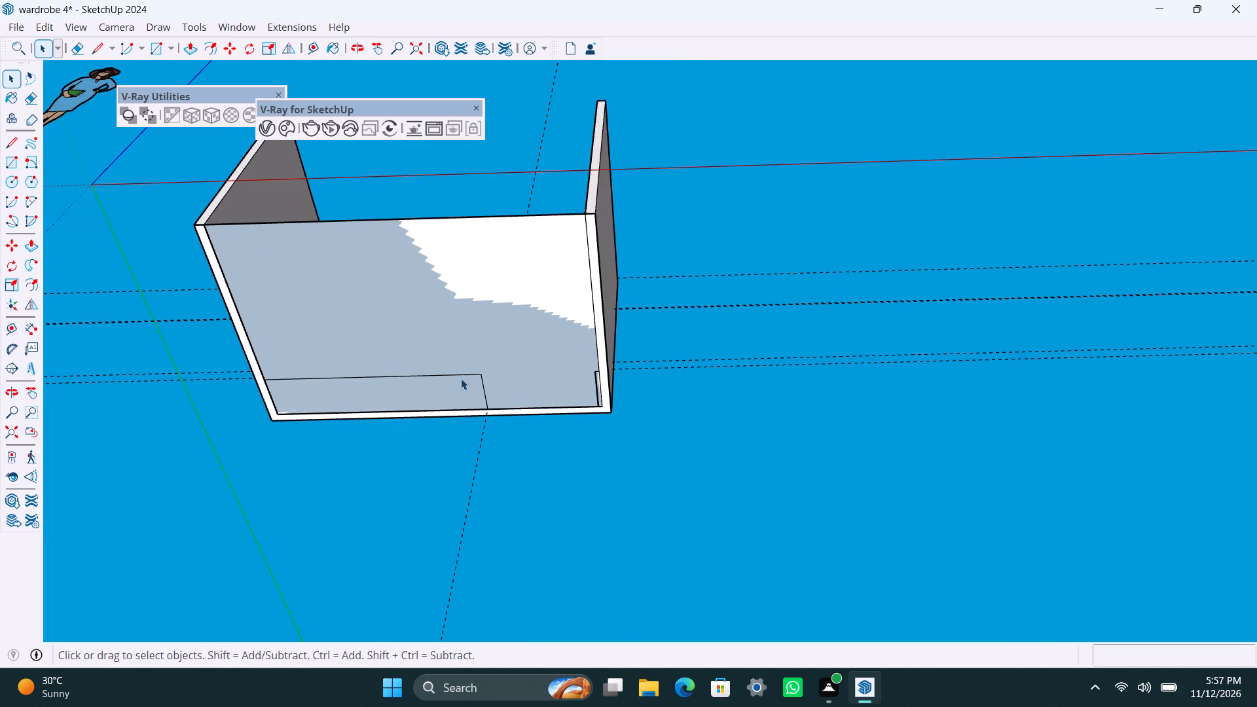
scroll(217, 266, up, 2)
triple_click(211, 259)
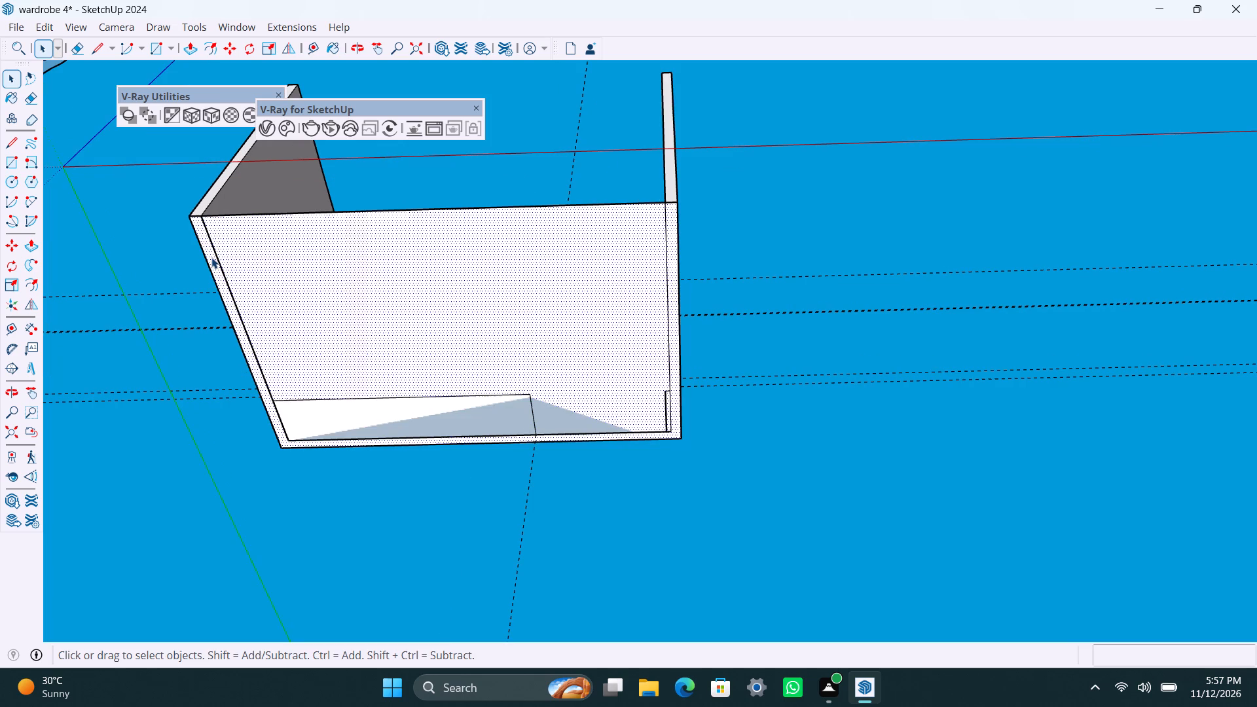
right_click(211, 256)
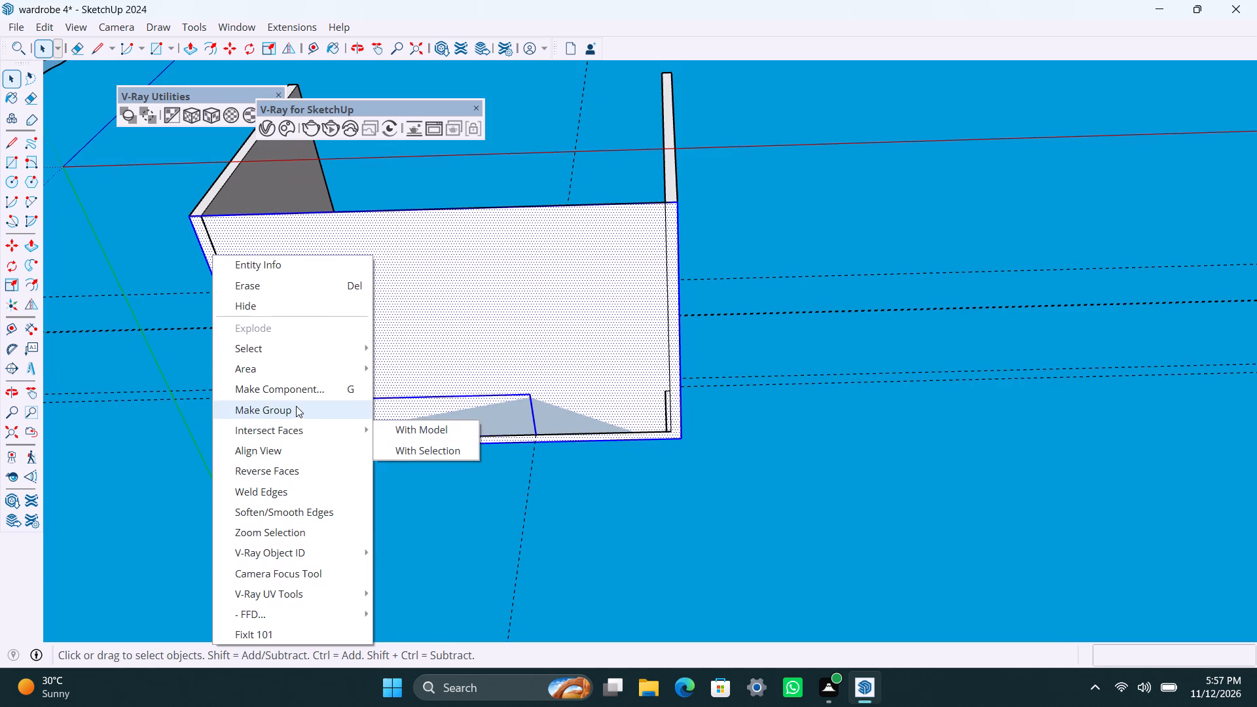
click(297, 407)
Inside the new group, push/pull the underside face 6" downward as a floor slab and leave the group.
double_click(225, 279)
click(224, 278)
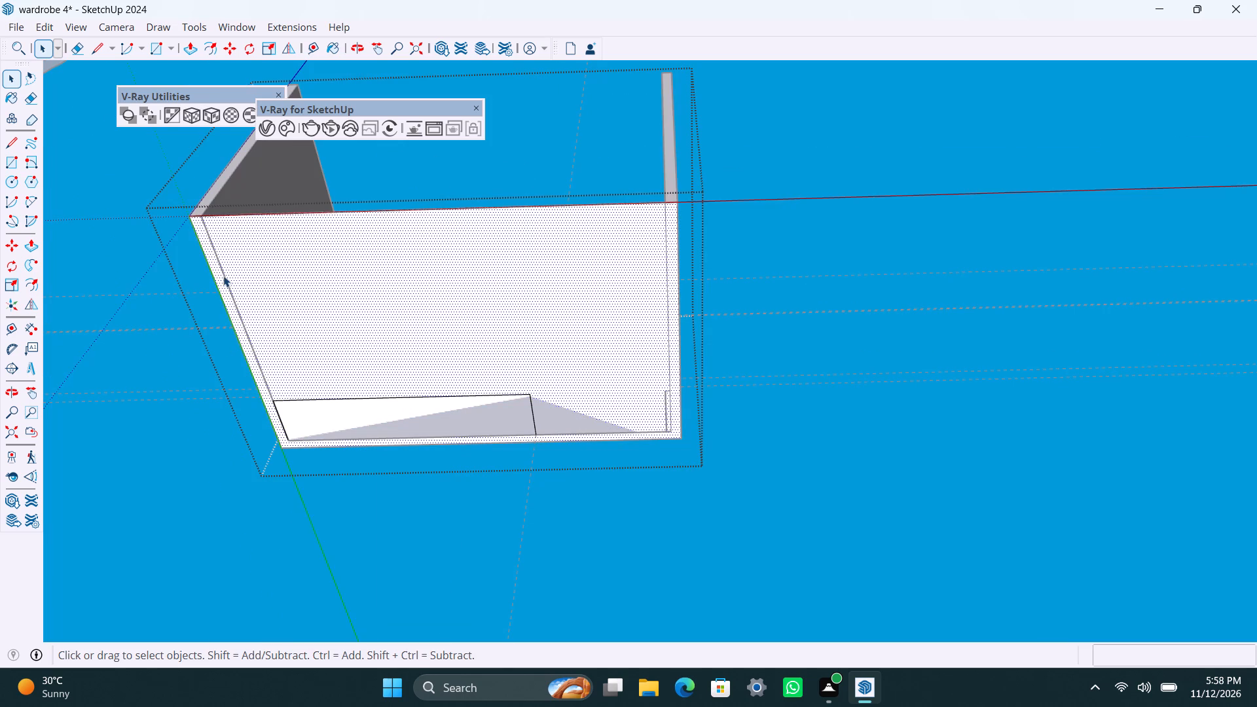
key(p)
drag(222, 275, 225, 282)
click(221, 286)
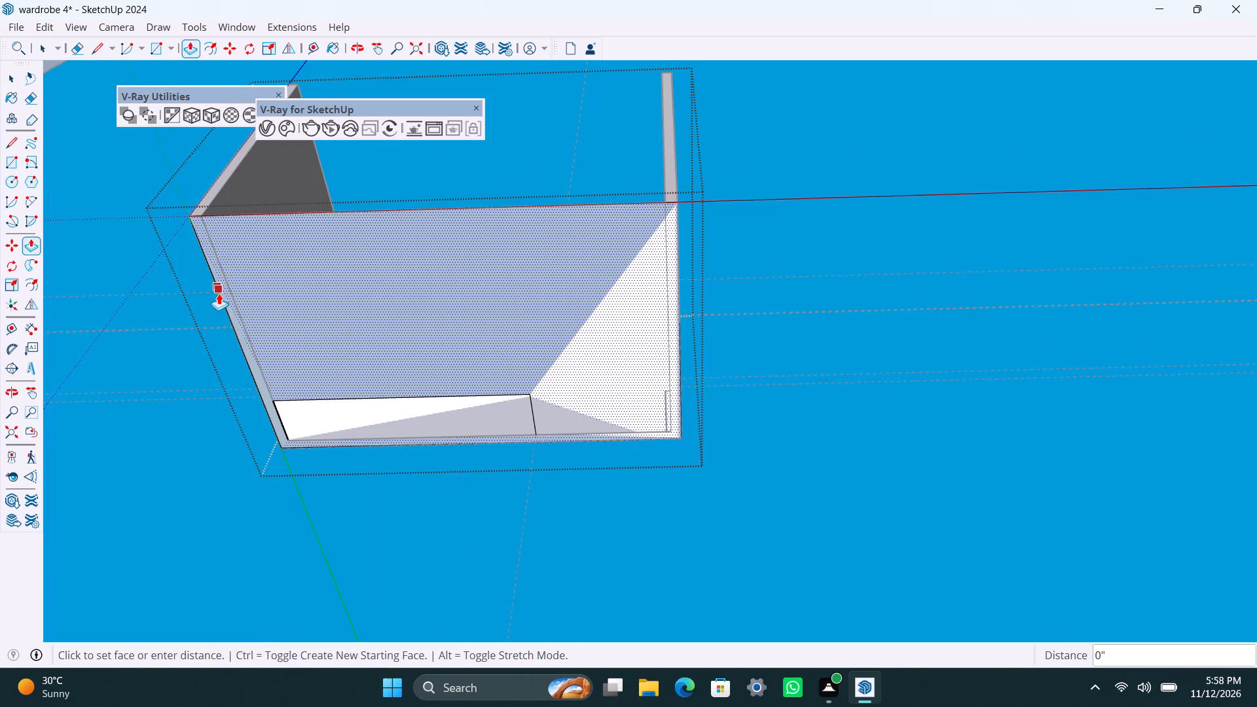
key(space)
click(255, 274)
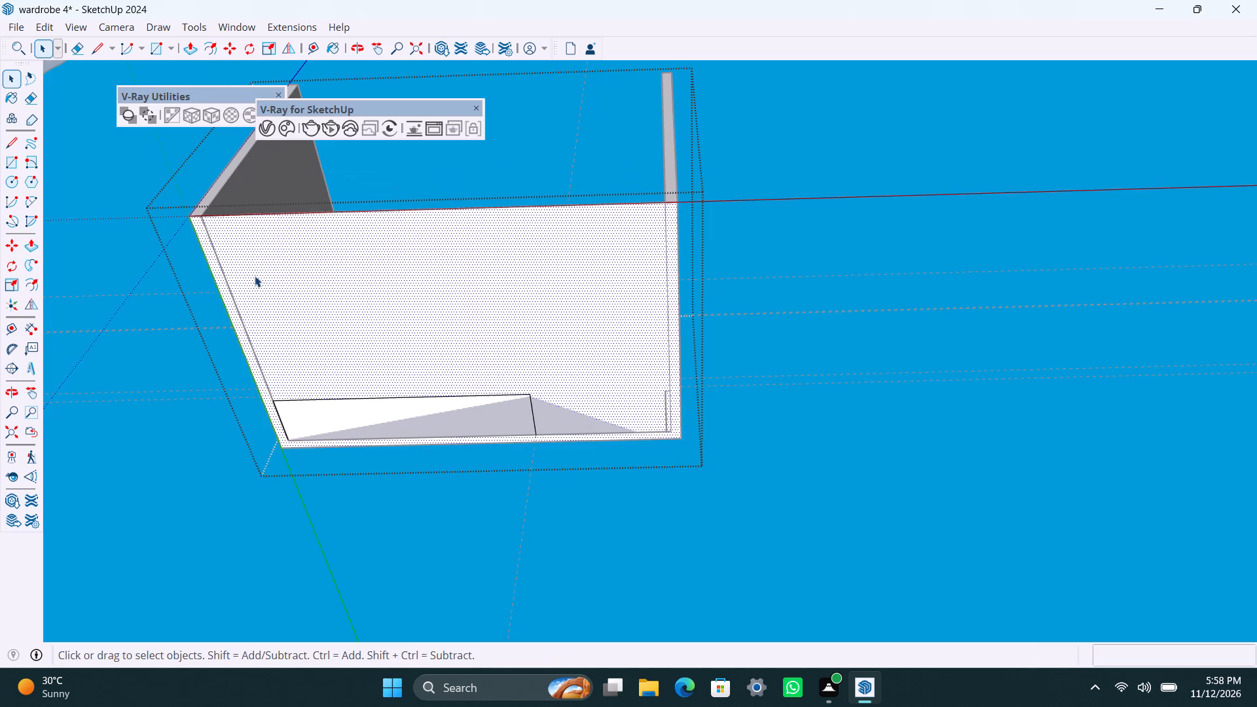
key(p)
click(257, 285)
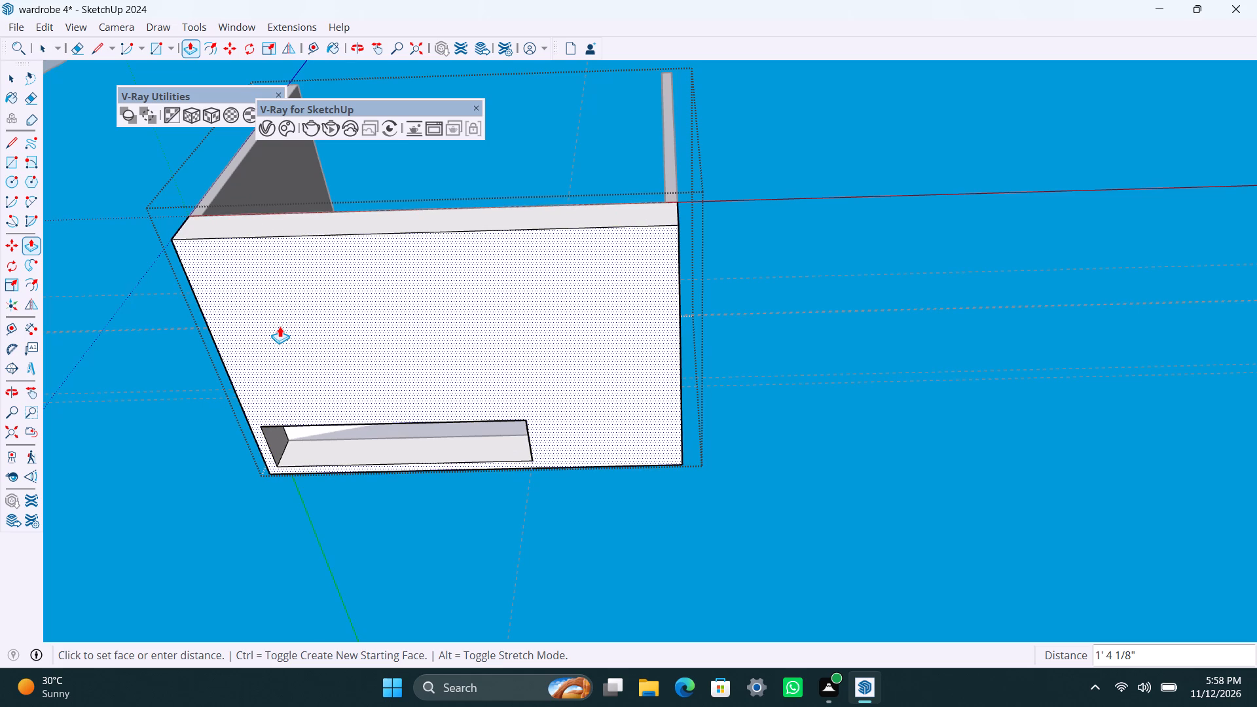
text(6")
key(Return)
scroll(436, 293, down, 5)
middle_drag(404, 232, 397, 300)
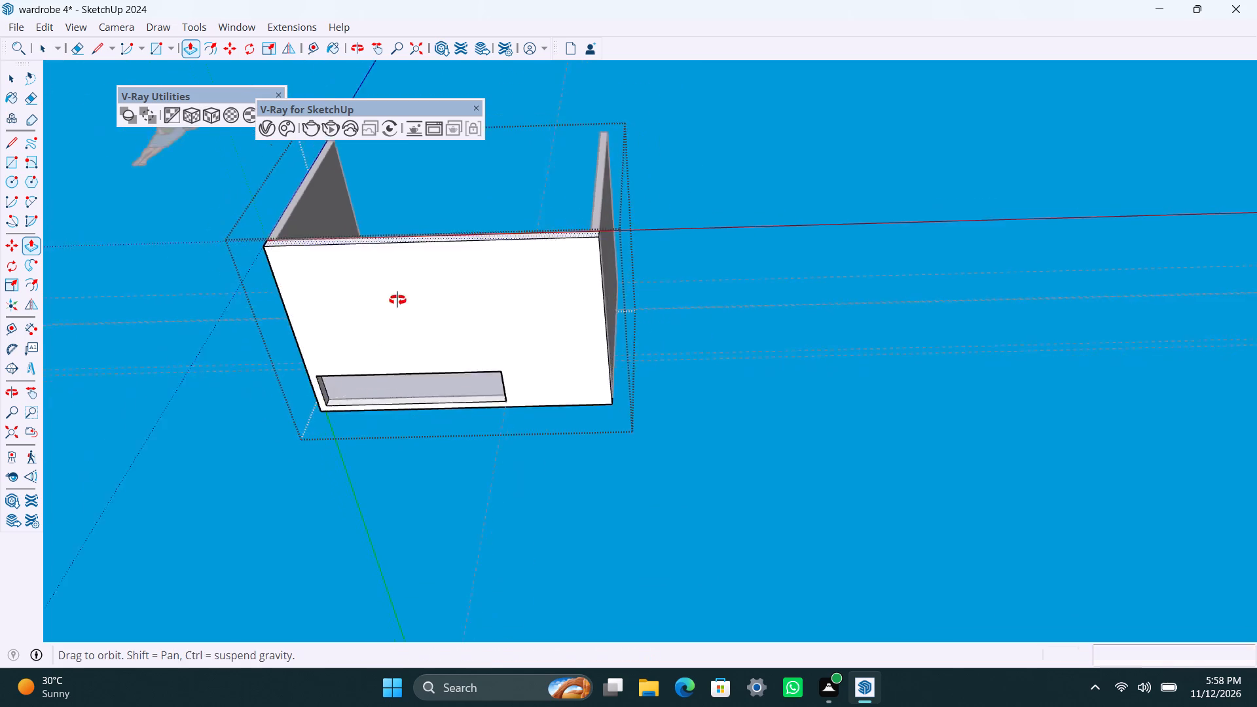
middle_drag(397, 300, 182, 655)
scroll(417, 397, up, 4)
click(847, 423)
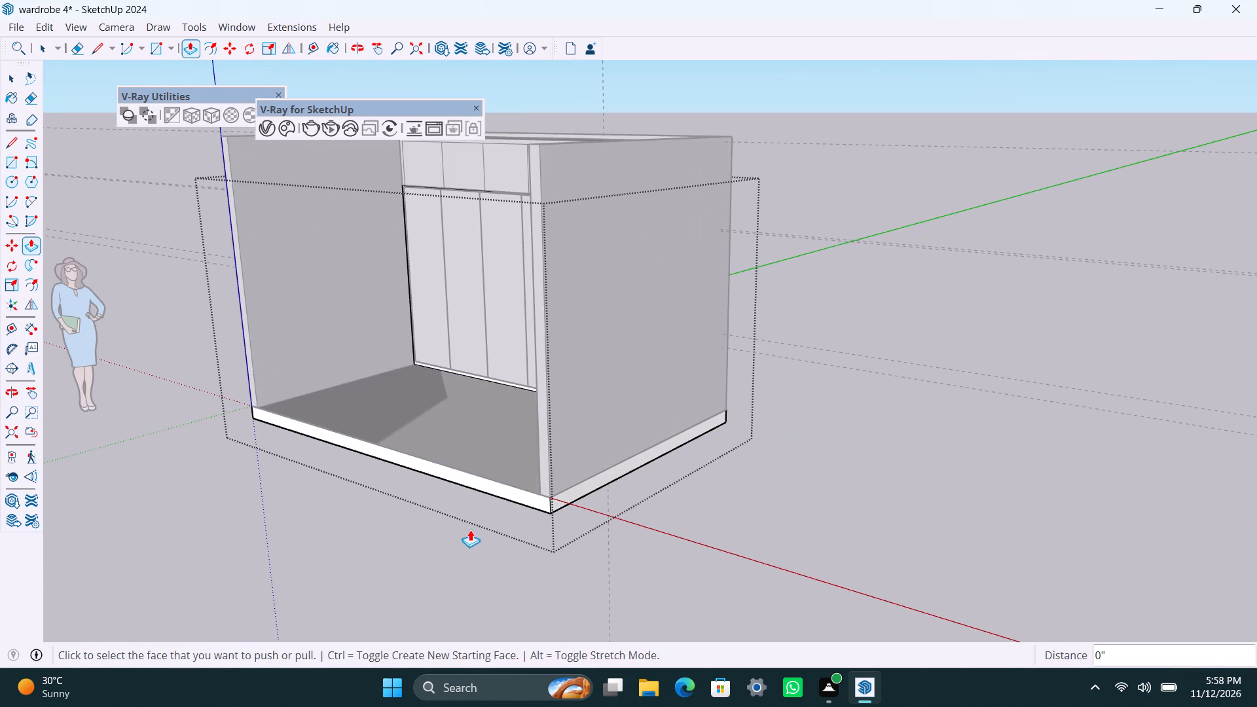
key(space)
click(918, 367)
Inside the floor slab group, push/pull the recessed rectangular face on the underside flush with the rest of the slab's bottom.
scroll(337, 472, down, 4)
middle_drag(292, 498, 437, 535)
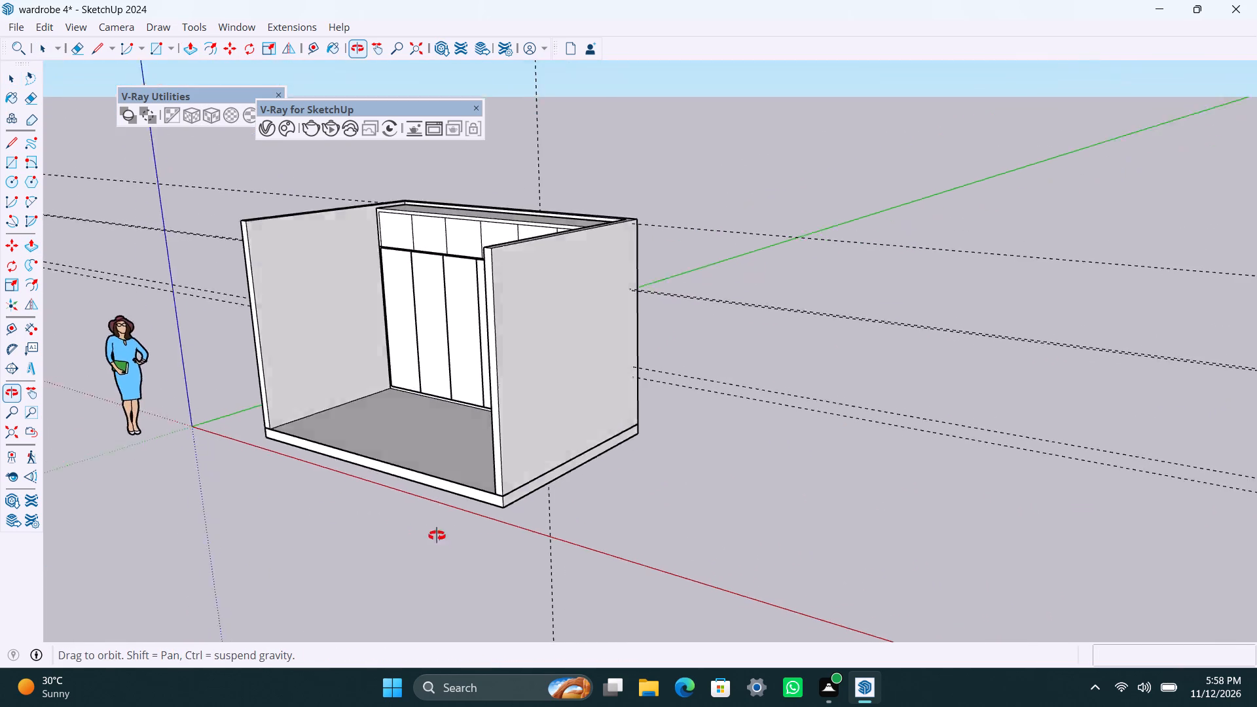
middle_drag(437, 535, 583, 484)
scroll(664, 418, up, 3)
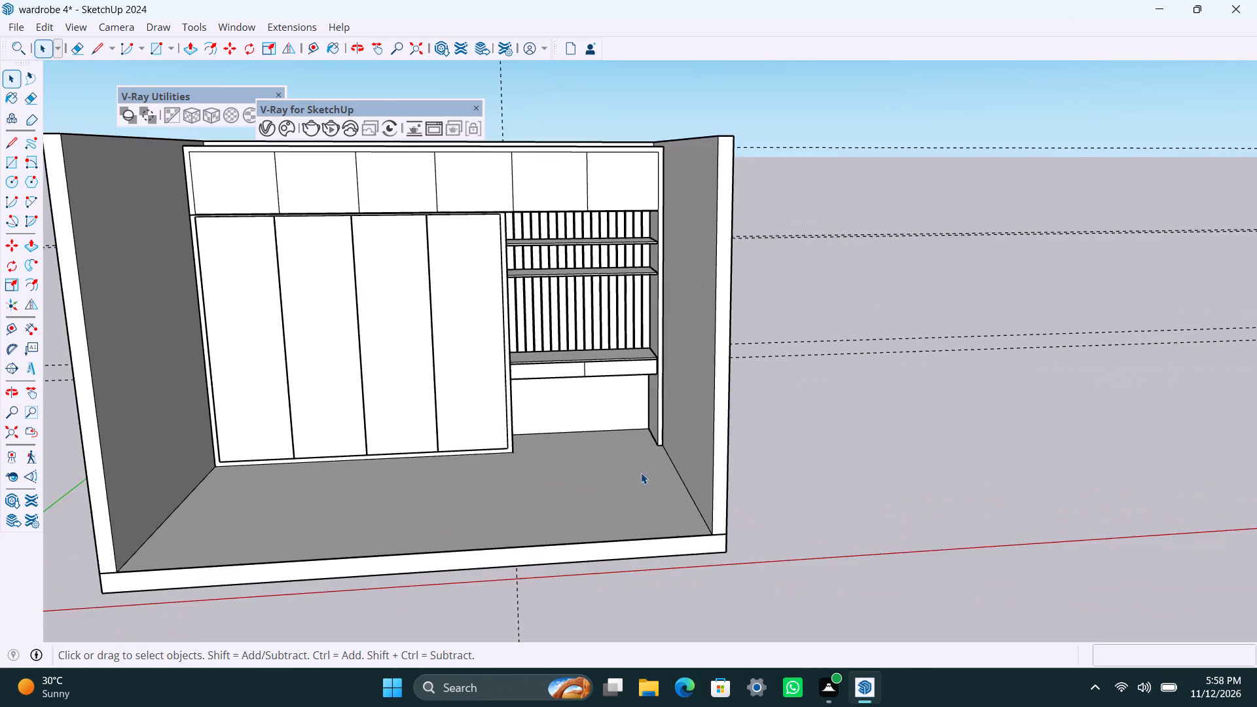
scroll(641, 473, up, 2)
middle_drag(581, 487, 421, 88)
scroll(320, 441, up, 3)
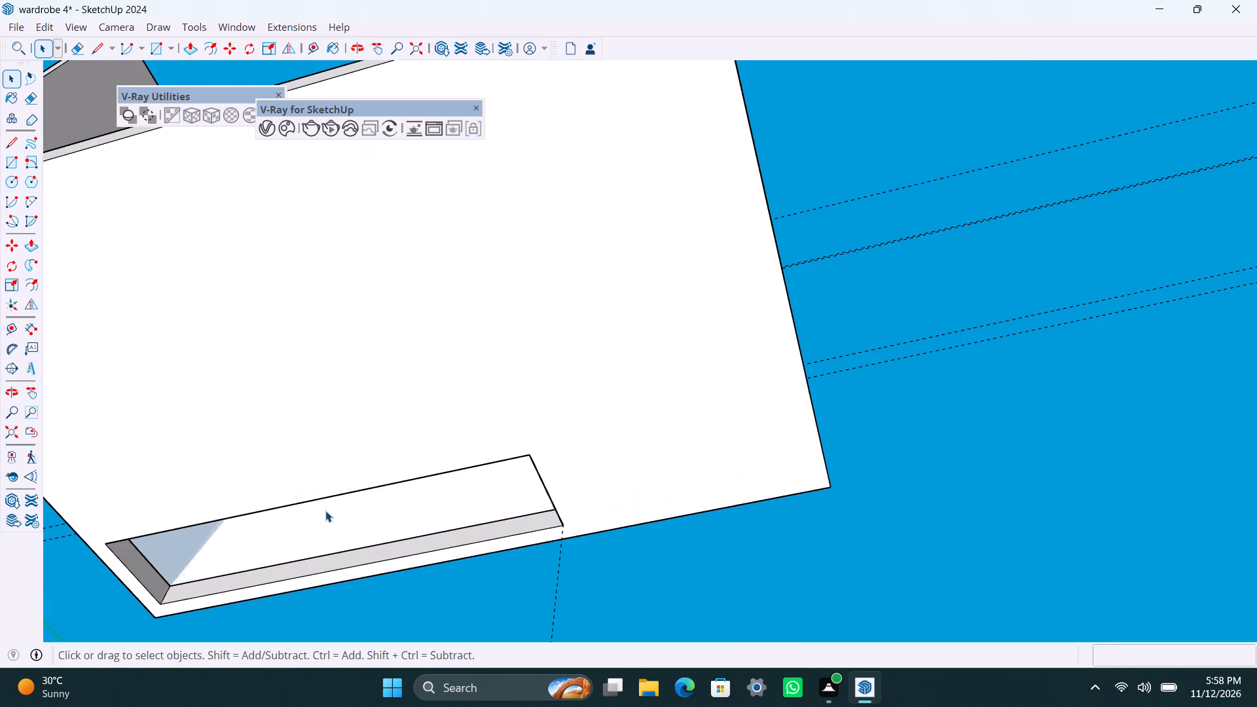
click(316, 534)
double_click(315, 533)
click(299, 526)
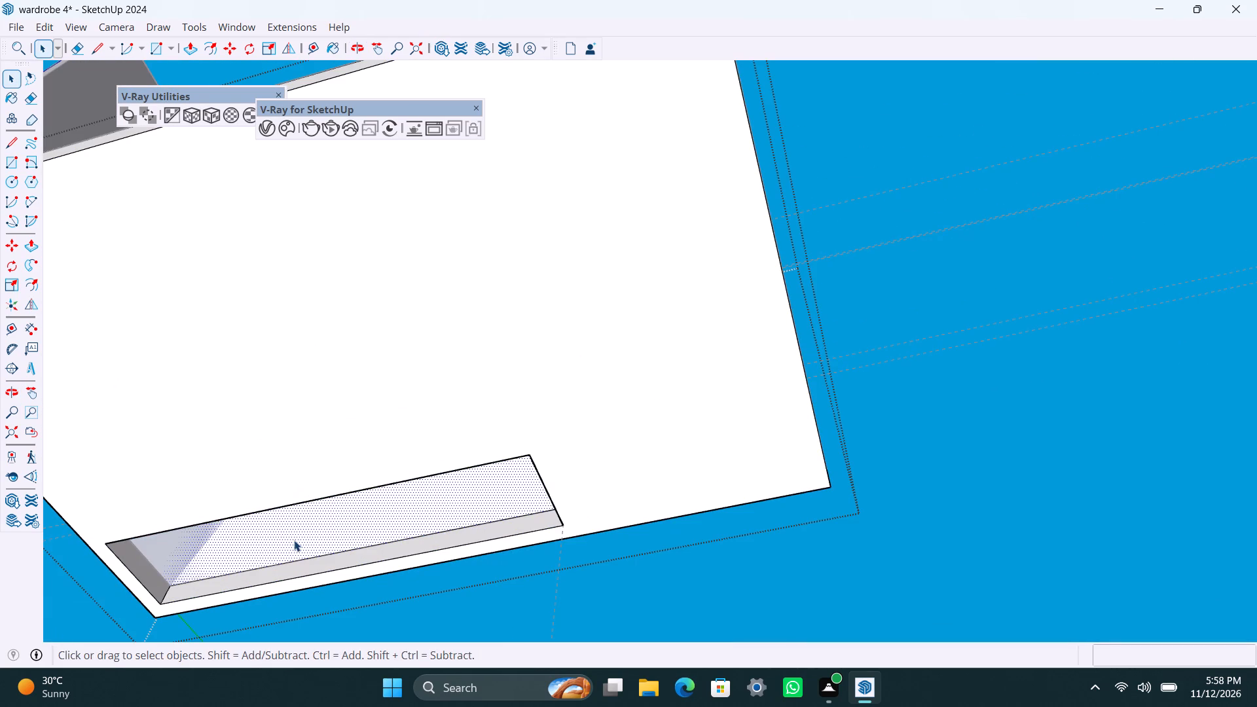
key(p)
click(294, 540)
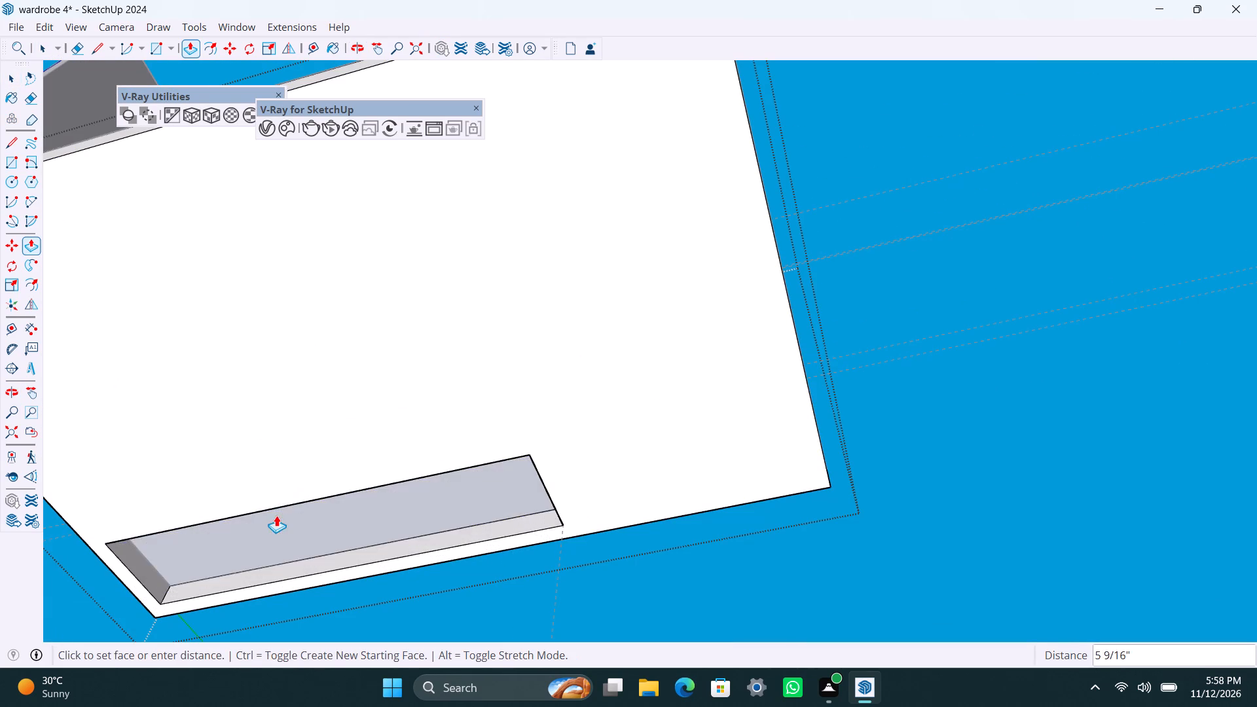
click(274, 503)
scroll(212, 361, down, 9)
middle_drag(331, 308, 373, 379)
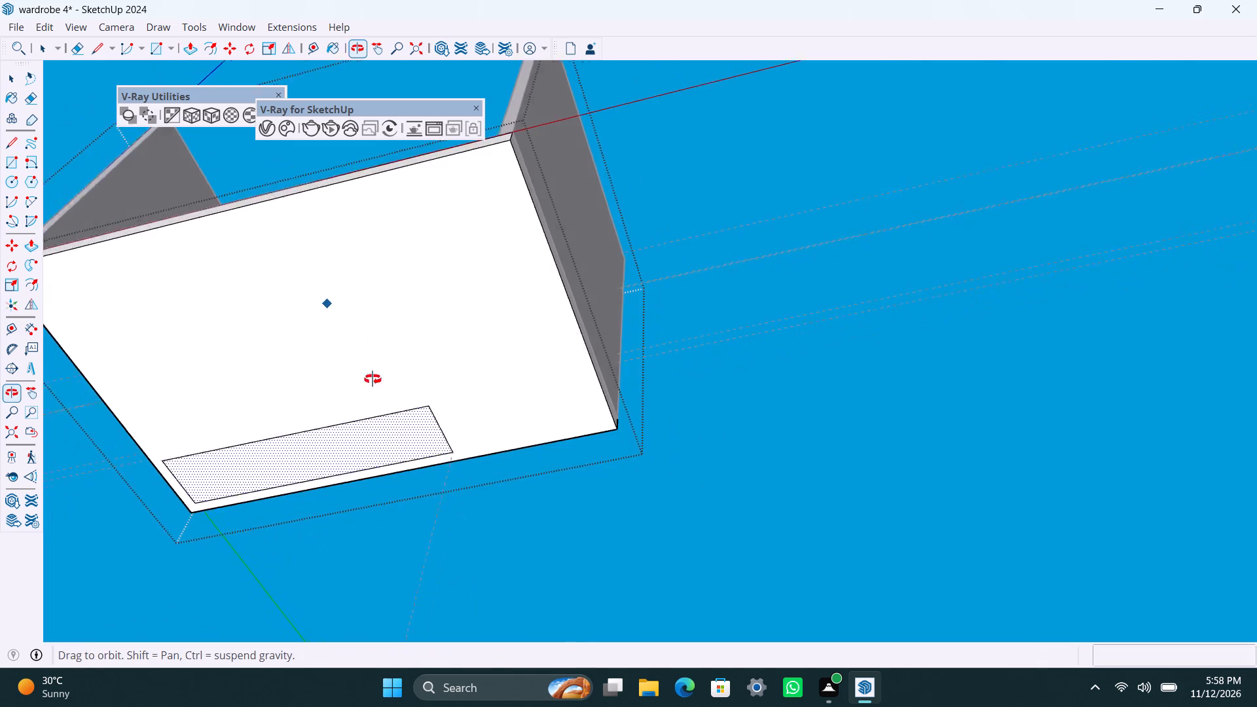
middle_drag(373, 379, 396, 444)
key(space)
Save the model and leave the floor slab group.
key(ctrl+s)
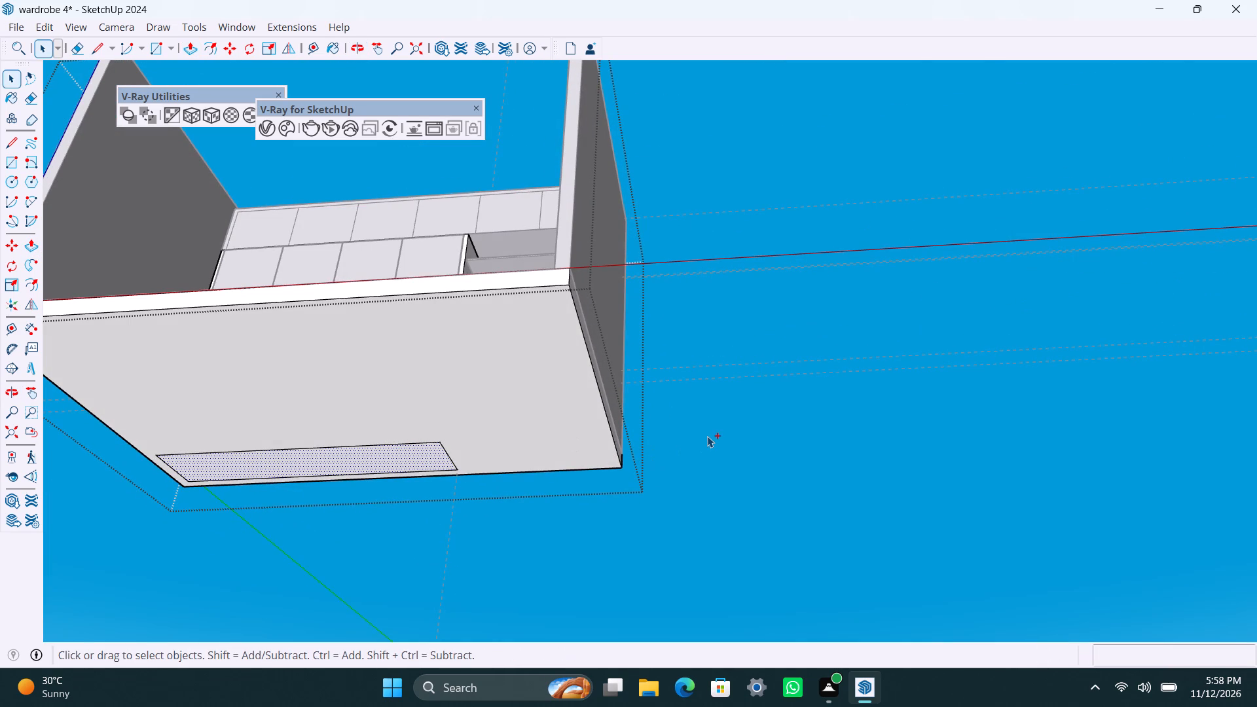
key(space)
key(space)
scroll(344, 305, down, 9)
middle_drag(335, 304, 306, 505)
scroll(293, 410, up, 3)
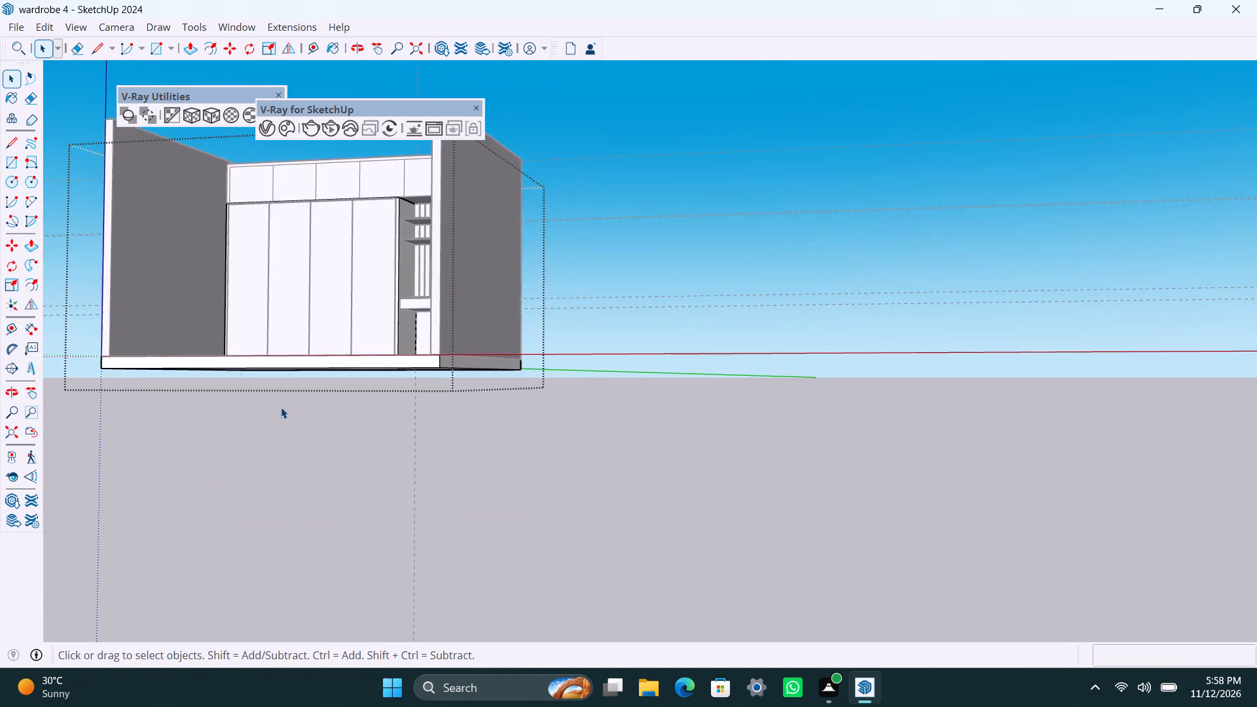
middle_drag(281, 407, 322, 425)
click(617, 380)
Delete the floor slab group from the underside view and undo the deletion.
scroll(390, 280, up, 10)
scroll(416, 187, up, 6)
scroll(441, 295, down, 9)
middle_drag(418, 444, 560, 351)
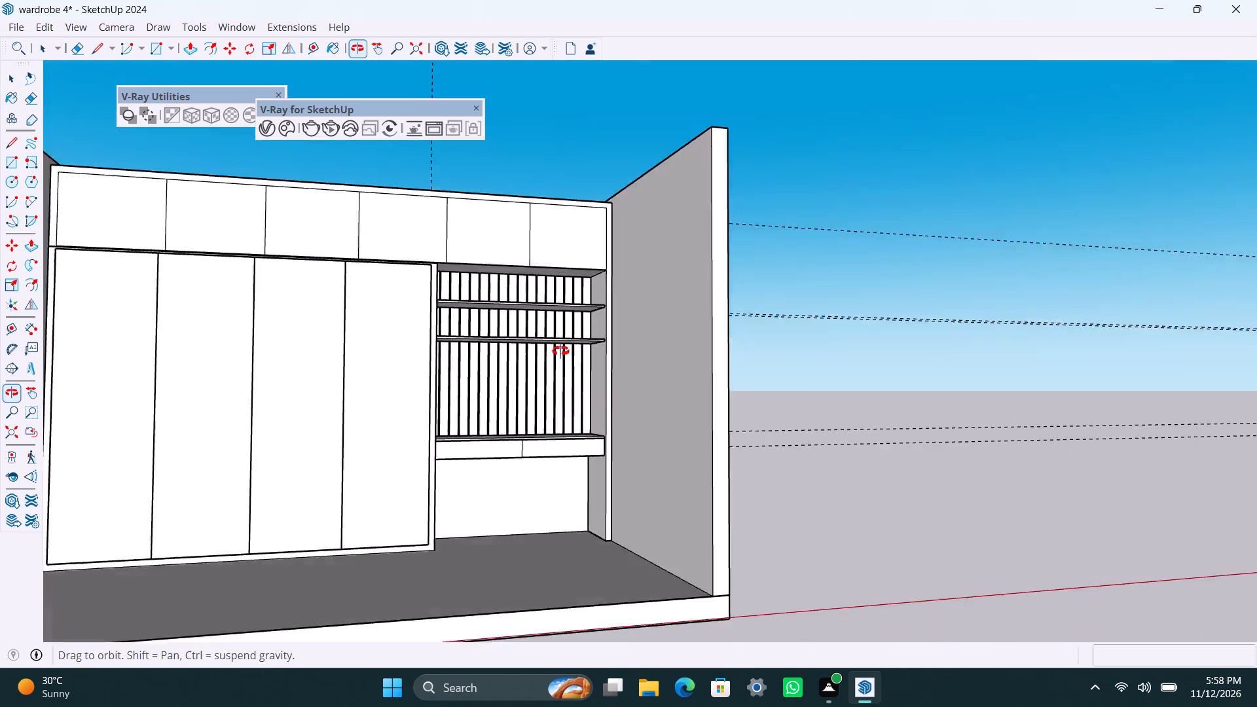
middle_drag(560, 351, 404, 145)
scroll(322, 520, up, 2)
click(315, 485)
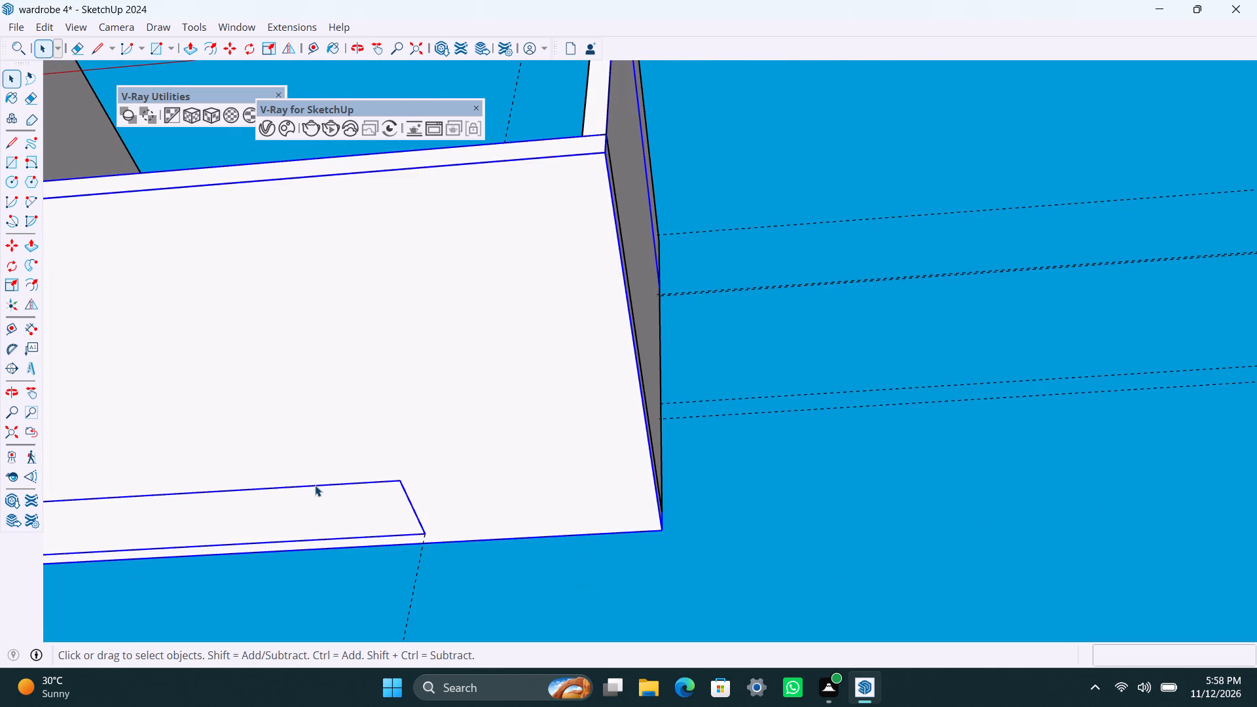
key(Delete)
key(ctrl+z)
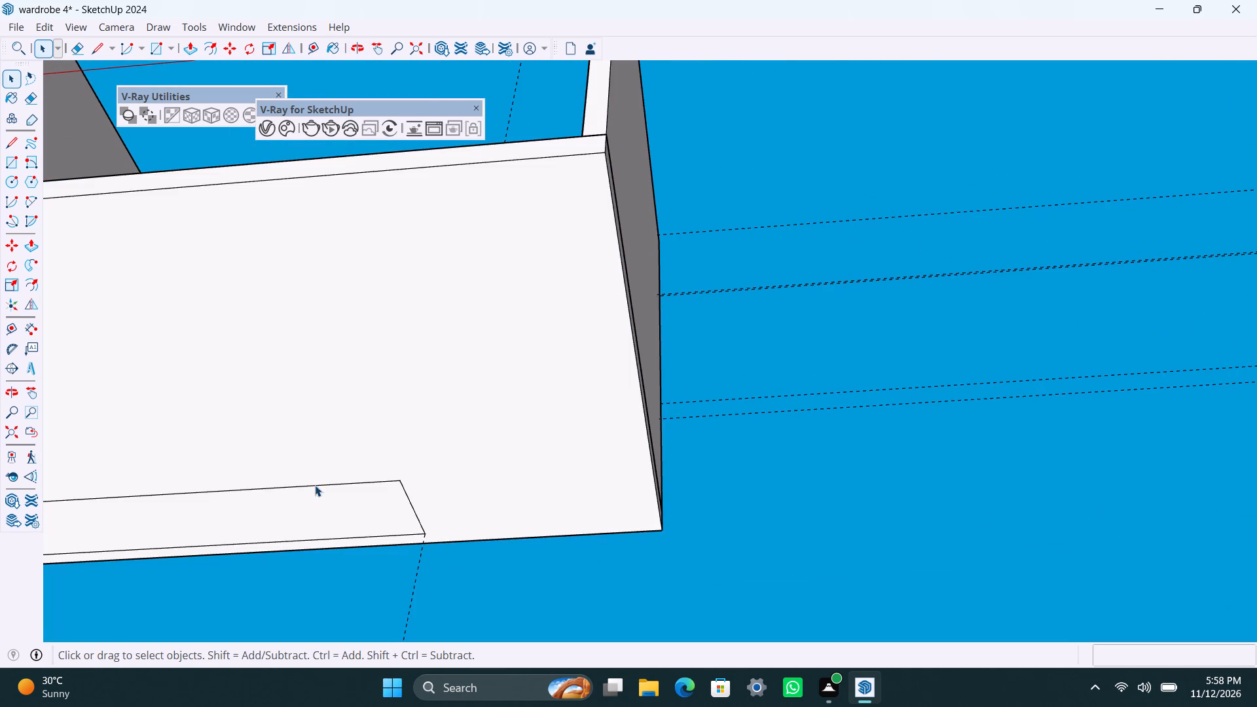
Save the model with the whole room and wardrobe in view.
scroll(313, 483, down, 11)
middle_drag(281, 365, 258, 662)
scroll(259, 452, up, 3)
middle_drag(281, 428, 370, 577)
scroll(308, 487, down, 5)
middle_drag(187, 545, 243, 530)
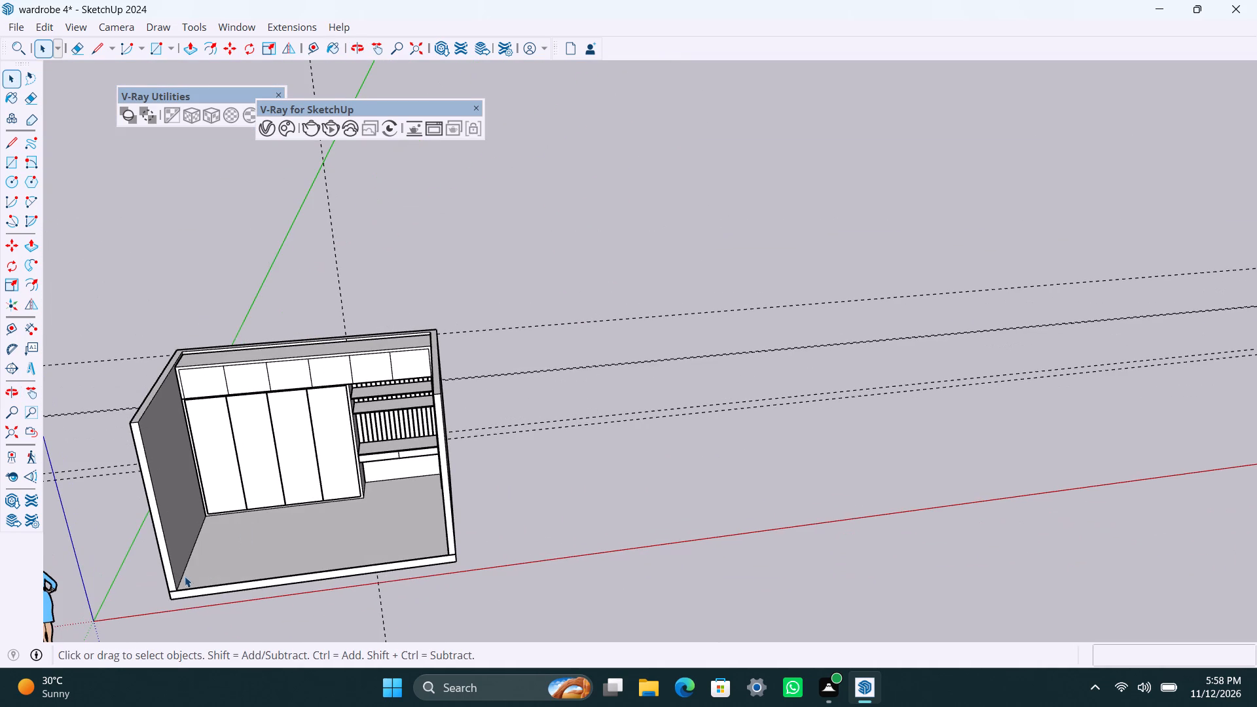
key(ctrl+s)
Delete all construction guides from the model.
scroll(105, 534, down, 5)
scroll(107, 516, up, 2)
shift+middle_drag(67, 343, 215, 297)
scroll(216, 299, down, 1)
scroll(328, 443, up, 2)
middle_drag(304, 484, 208, 494)
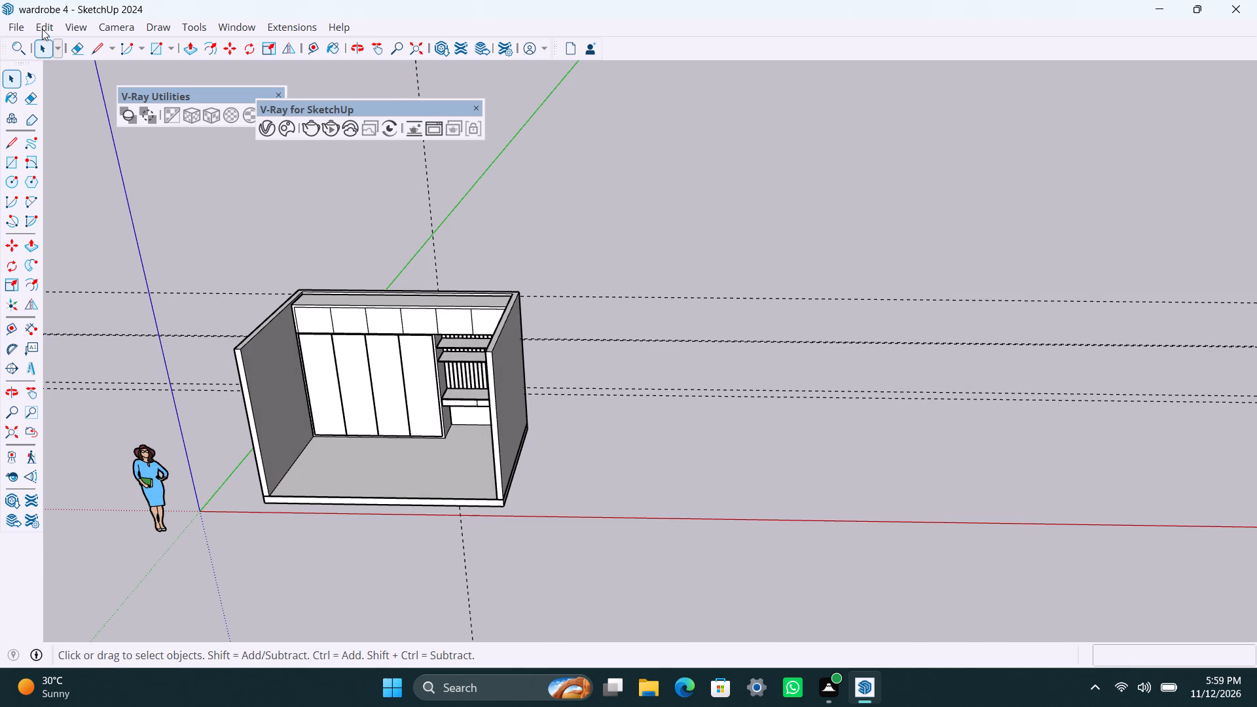
click(42, 27)
click(88, 185)
Open the wardrobe's upper box group, examine its six front panel faces one by one, and leave the group.
scroll(424, 422, up, 7)
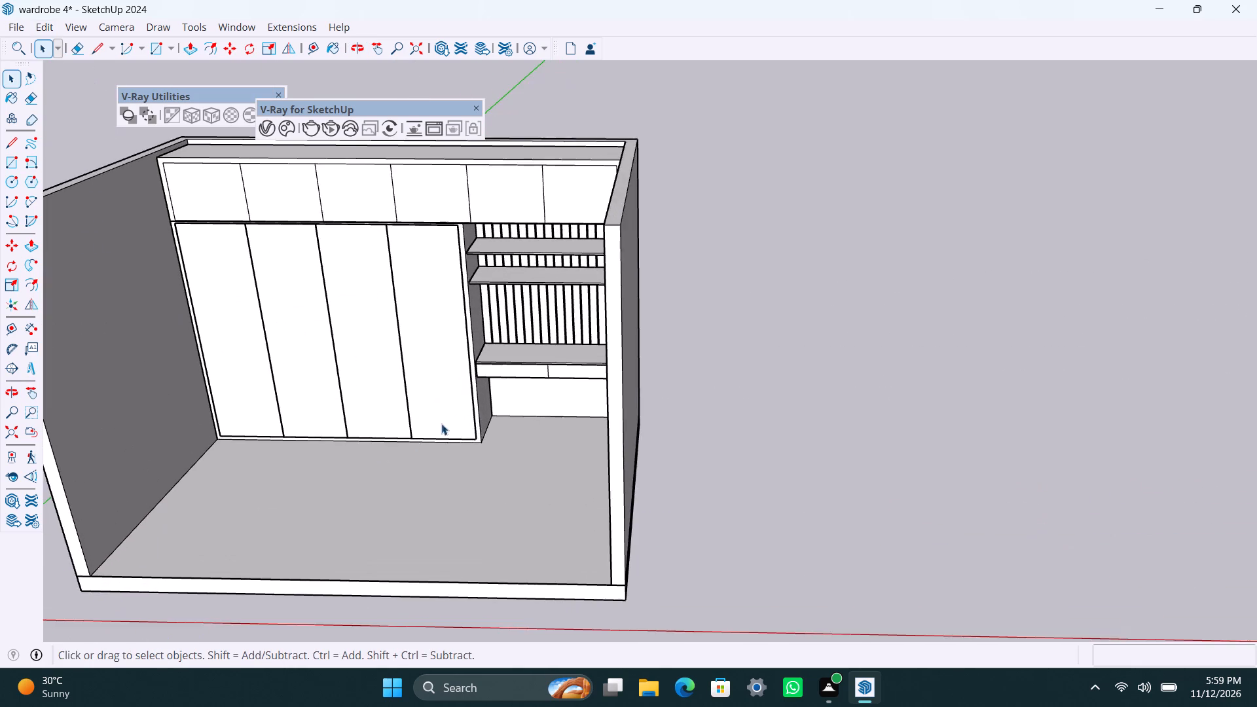
middle_drag(448, 431, 481, 354)
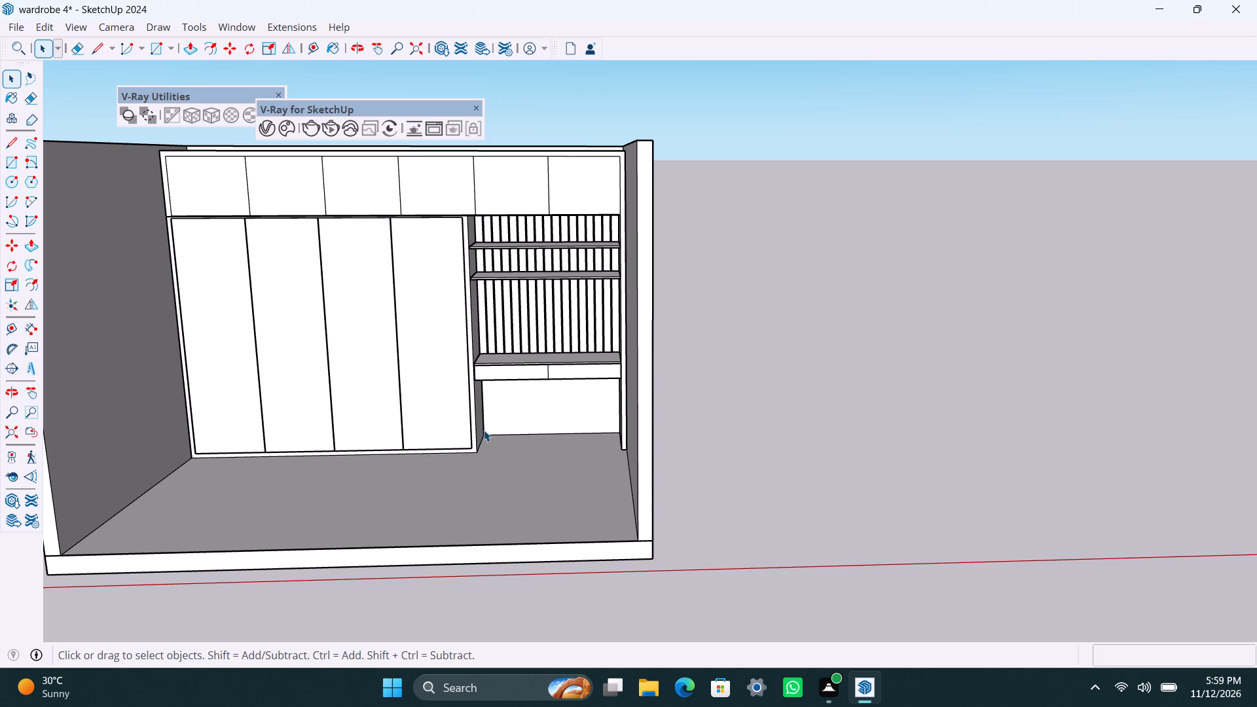
scroll(234, 212, down, 3)
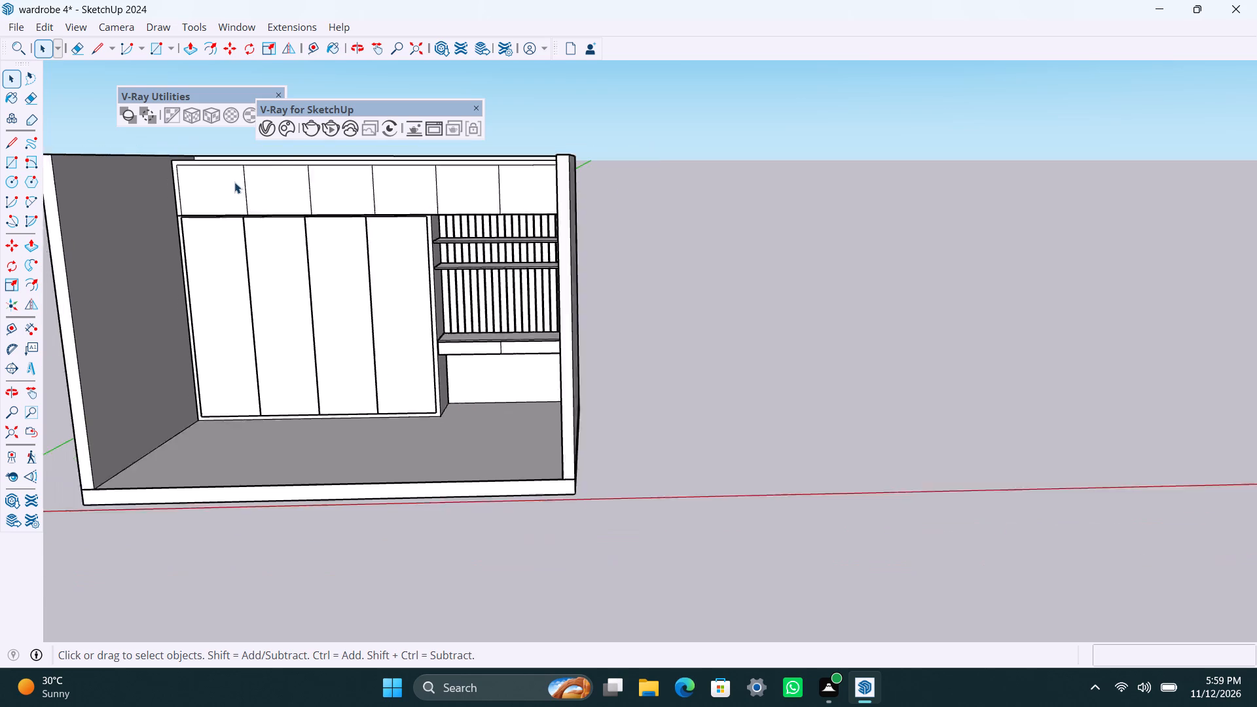
scroll(234, 181, up, 12)
click(261, 200)
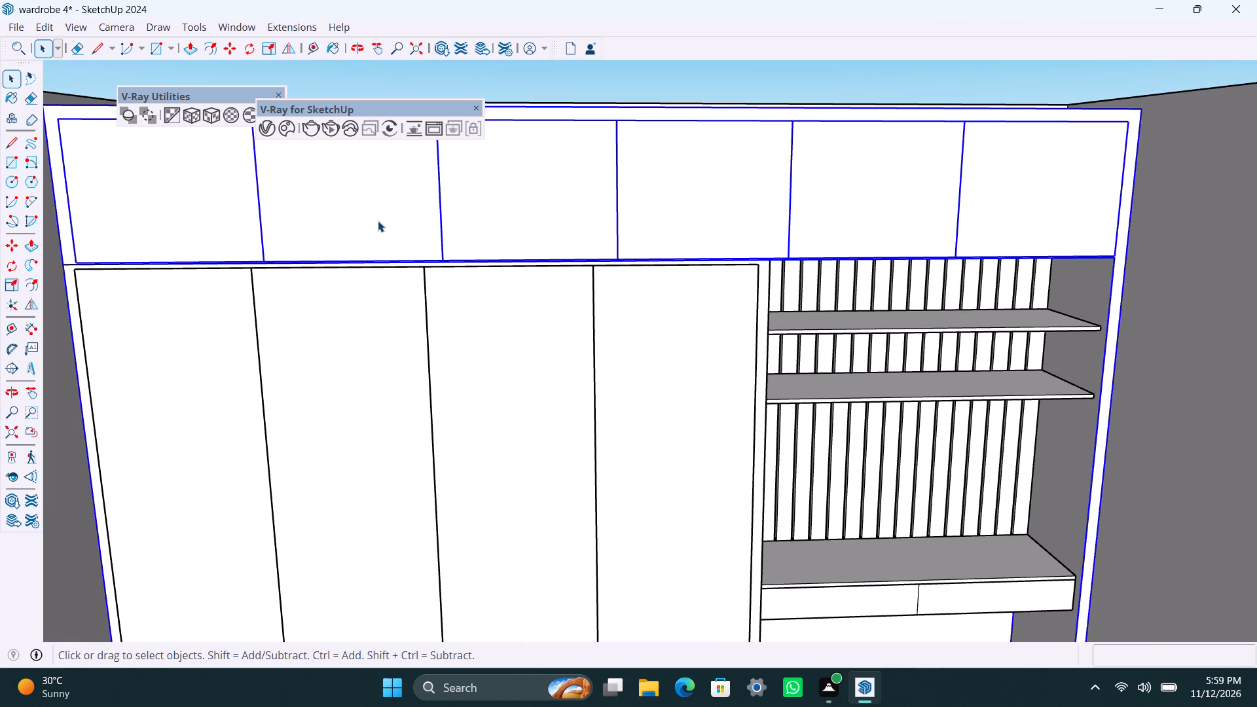
double_click(380, 219)
scroll(236, 220, down, 3)
click(231, 220)
click(294, 214)
click(482, 198)
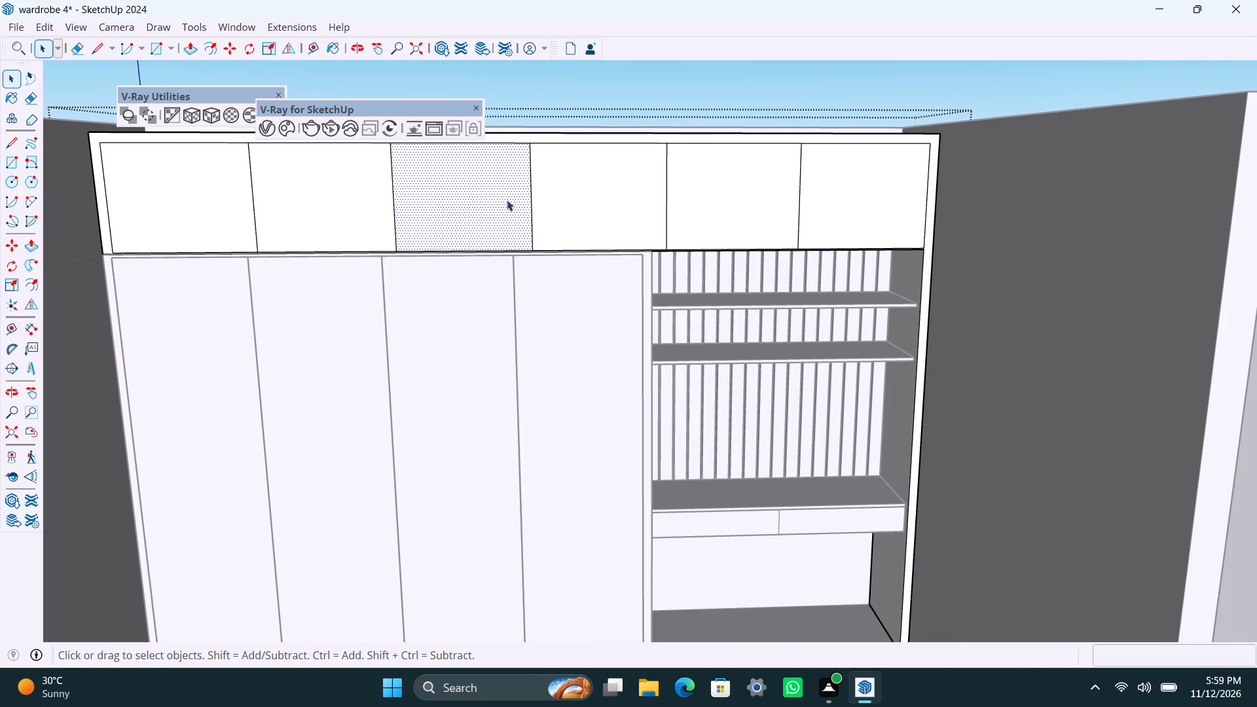
click(568, 204)
click(766, 187)
click(875, 189)
scroll(398, 322, down, 4)
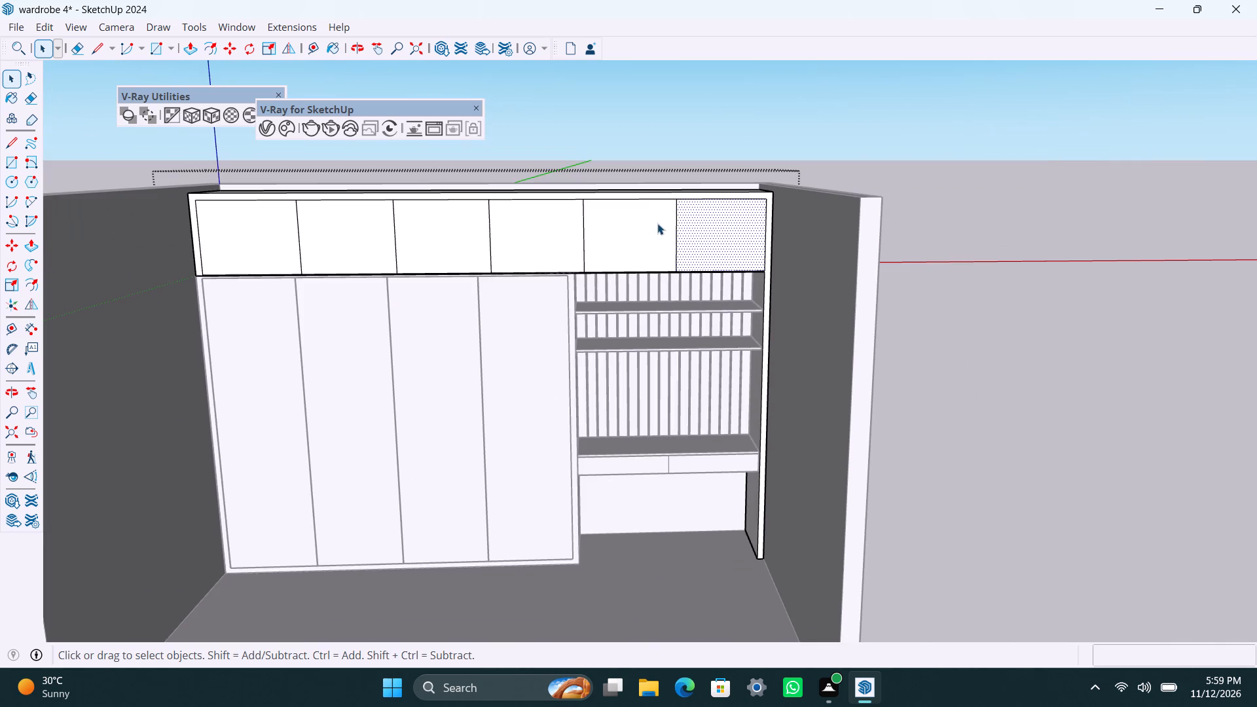
click(653, 227)
click(585, 225)
click(509, 230)
drag(450, 236, 444, 237)
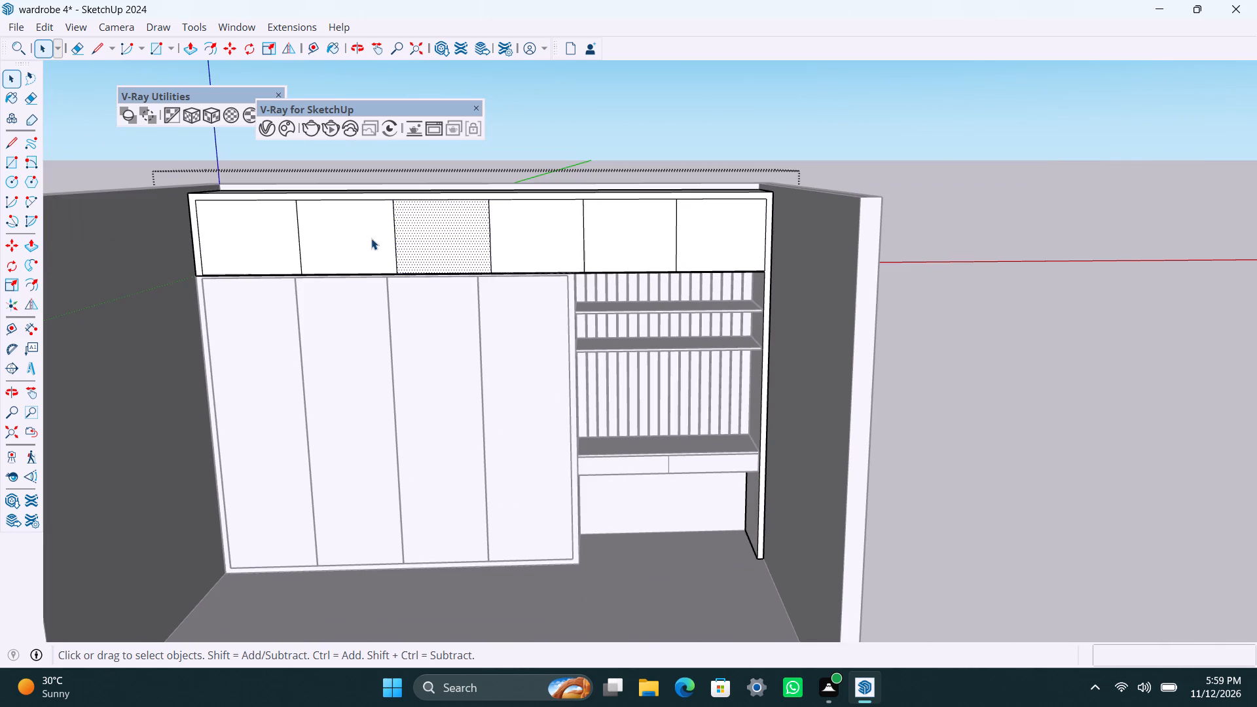
click(369, 238)
click(237, 221)
click(337, 243)
click(423, 242)
click(537, 240)
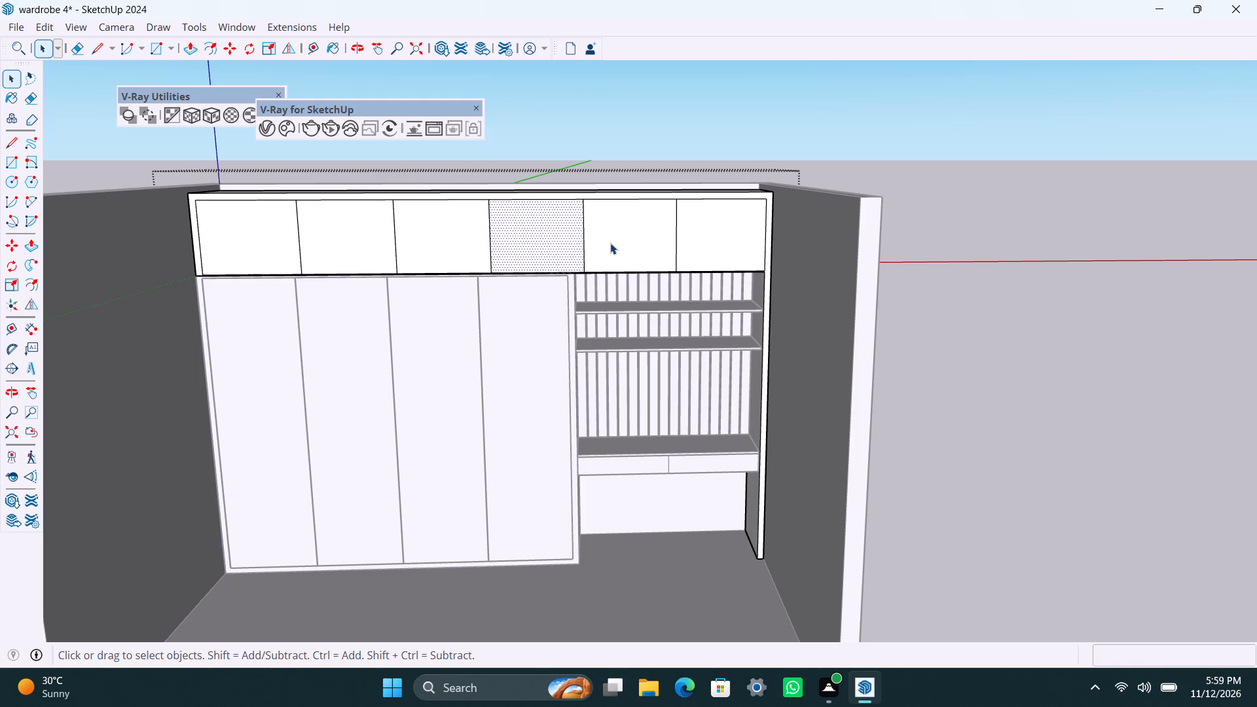
click(610, 243)
click(726, 245)
scroll(410, 247, down, 4)
scroll(247, 260, down, 4)
scroll(299, 302, up, 8)
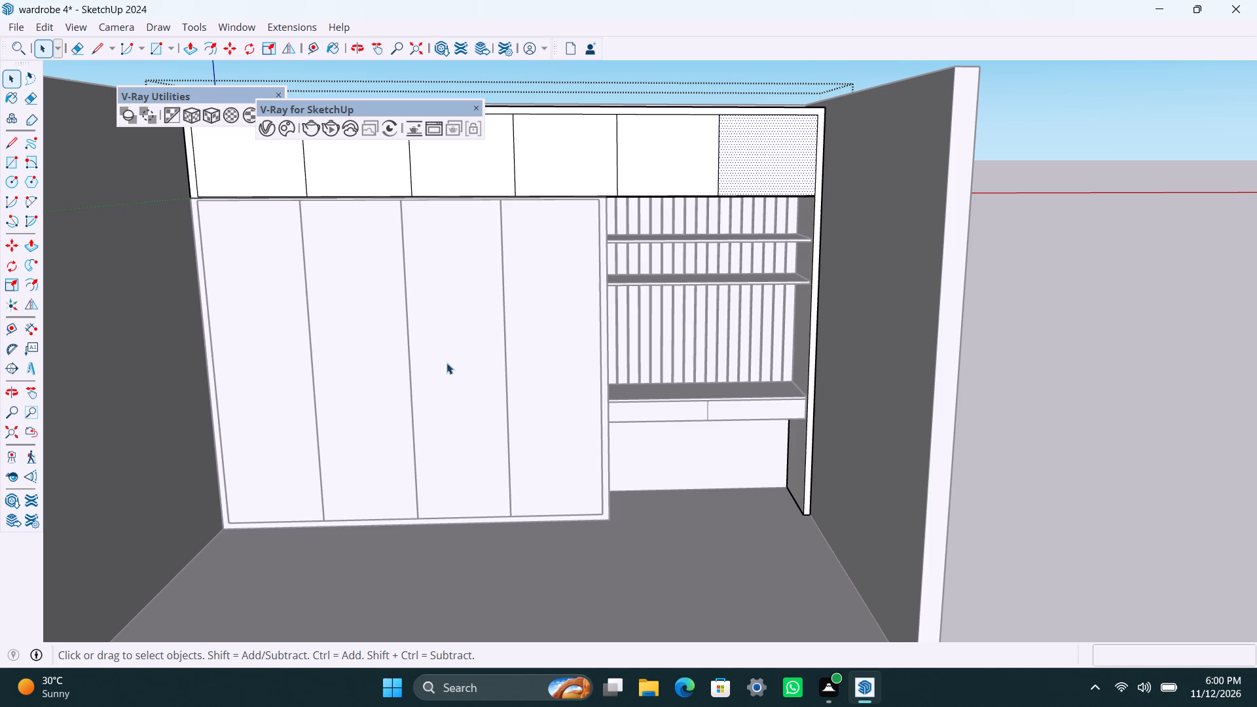
scroll(515, 503, down, 3)
middle_drag(647, 482, 549, 489)
drag(864, 418, 852, 419)
Reopen the upper box group, check its six panel faces repeatedly from end to end, and leave the group.
scroll(580, 444, up, 2)
scroll(451, 427, up, 2)
middle_drag(430, 428, 484, 417)
scroll(459, 273, down, 4)
middle_drag(283, 299, 323, 306)
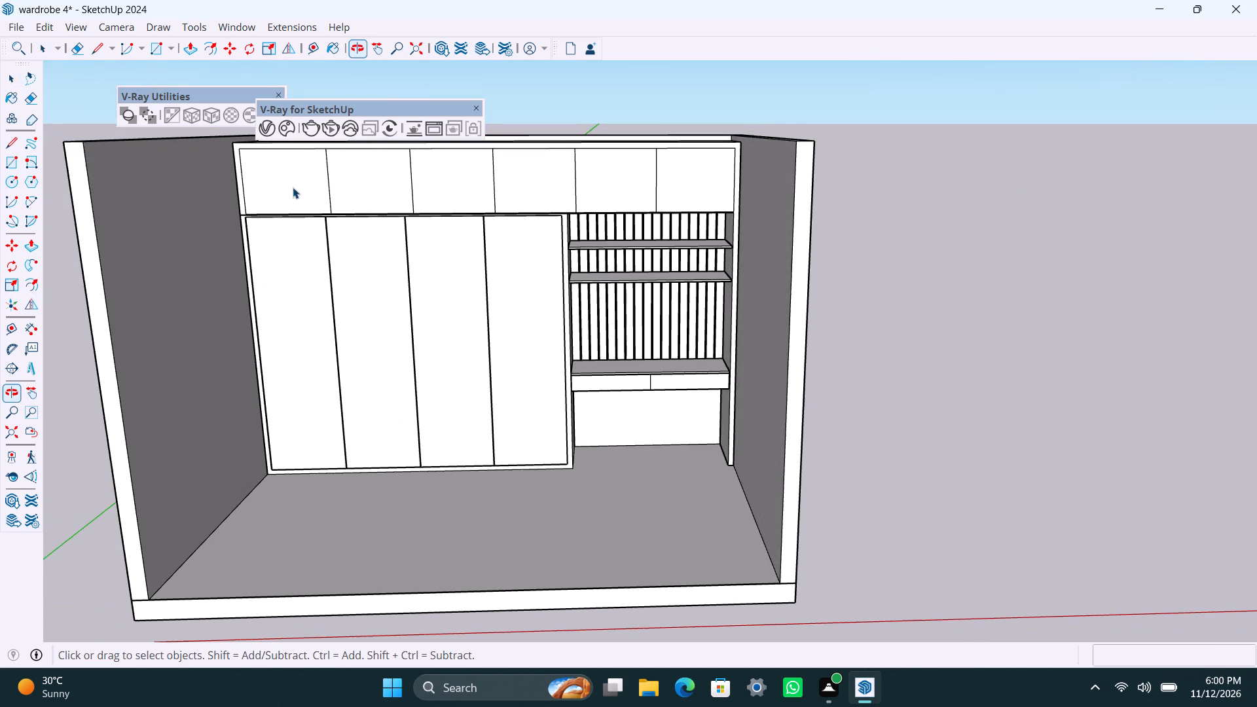
click(295, 140)
double_click(271, 187)
click(270, 188)
click(405, 187)
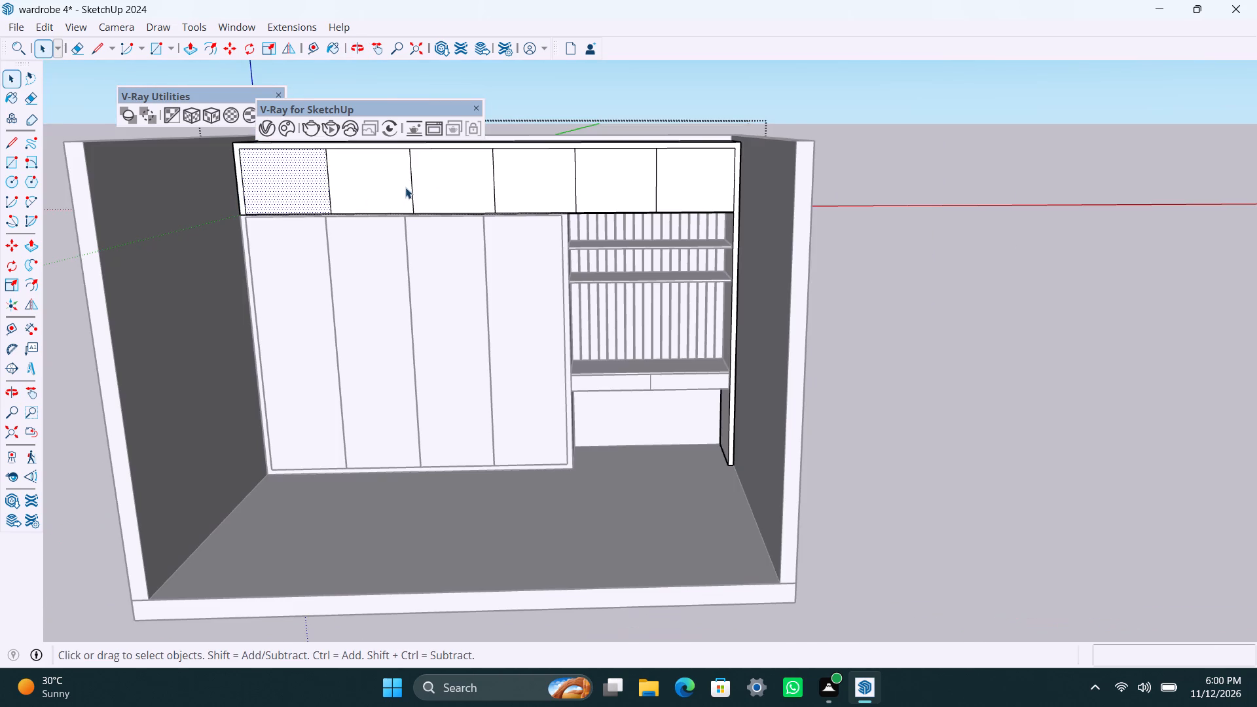
click(456, 189)
click(535, 188)
click(604, 191)
click(718, 193)
click(610, 191)
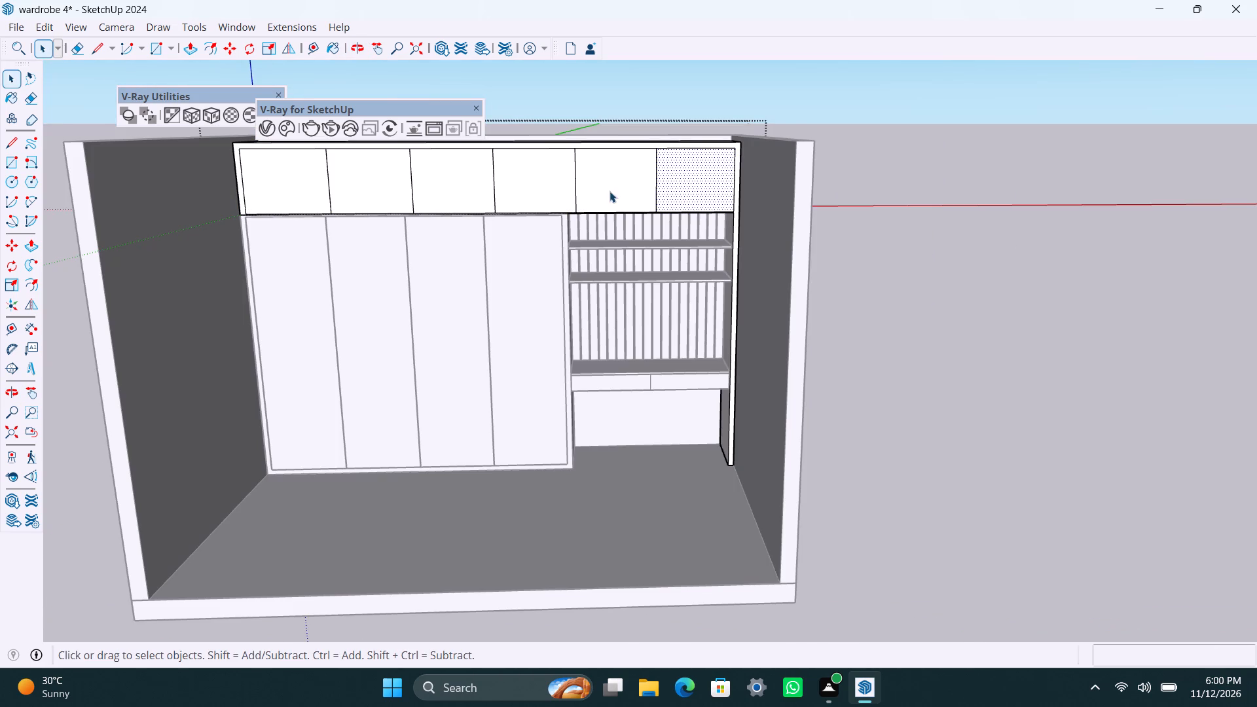
drag(551, 184, 545, 183)
click(466, 183)
drag(374, 185, 367, 185)
drag(293, 182, 302, 185)
drag(369, 185, 374, 191)
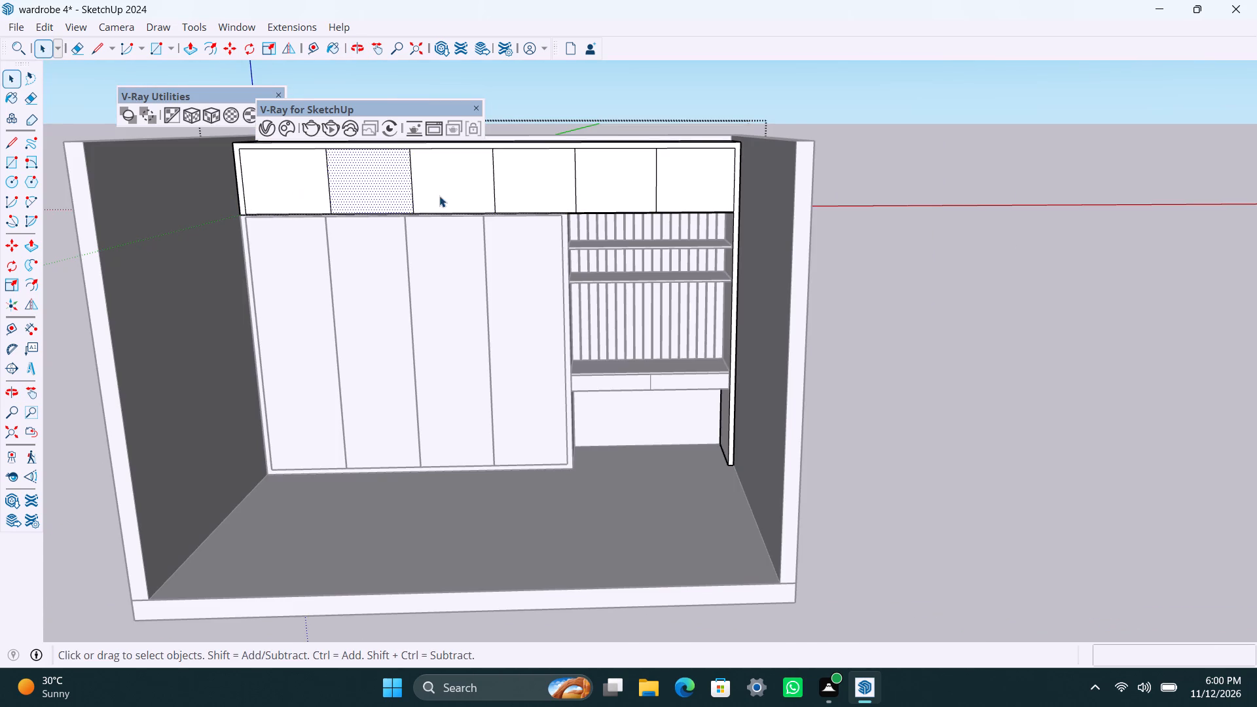
click(441, 197)
click(555, 191)
click(644, 193)
click(695, 196)
drag(534, 173, 519, 174)
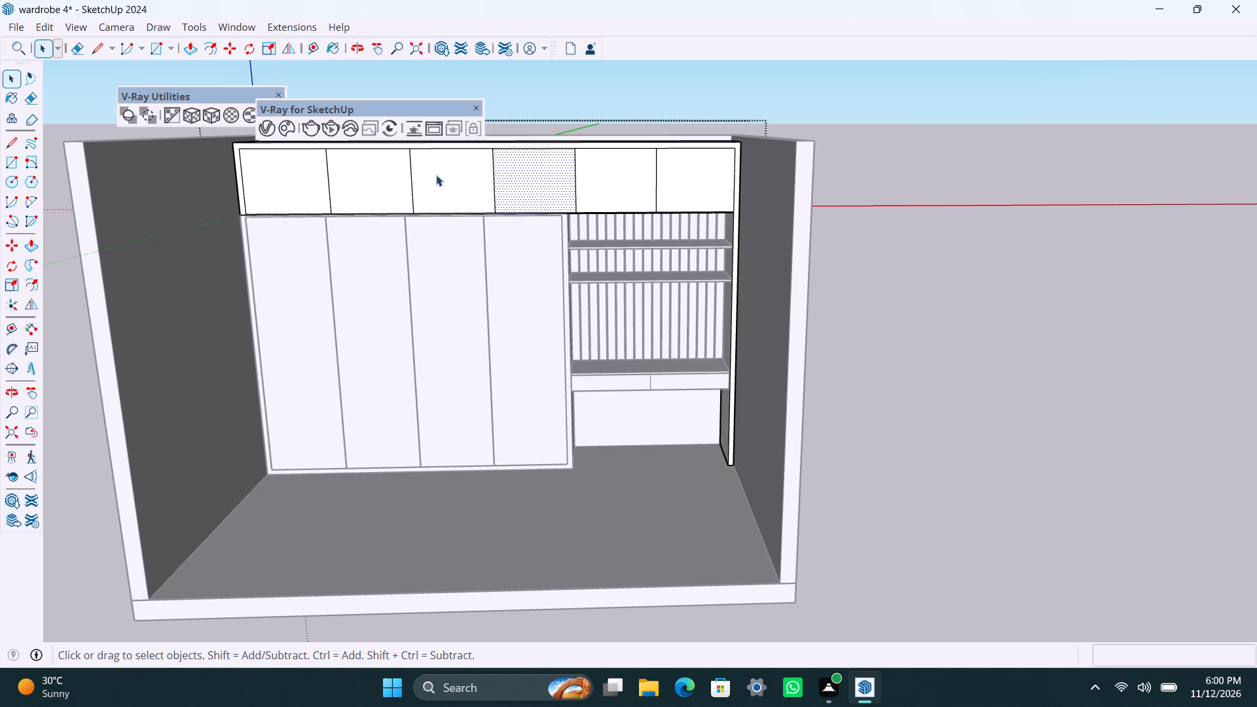
click(436, 175)
click(359, 169)
click(302, 169)
click(380, 179)
click(456, 180)
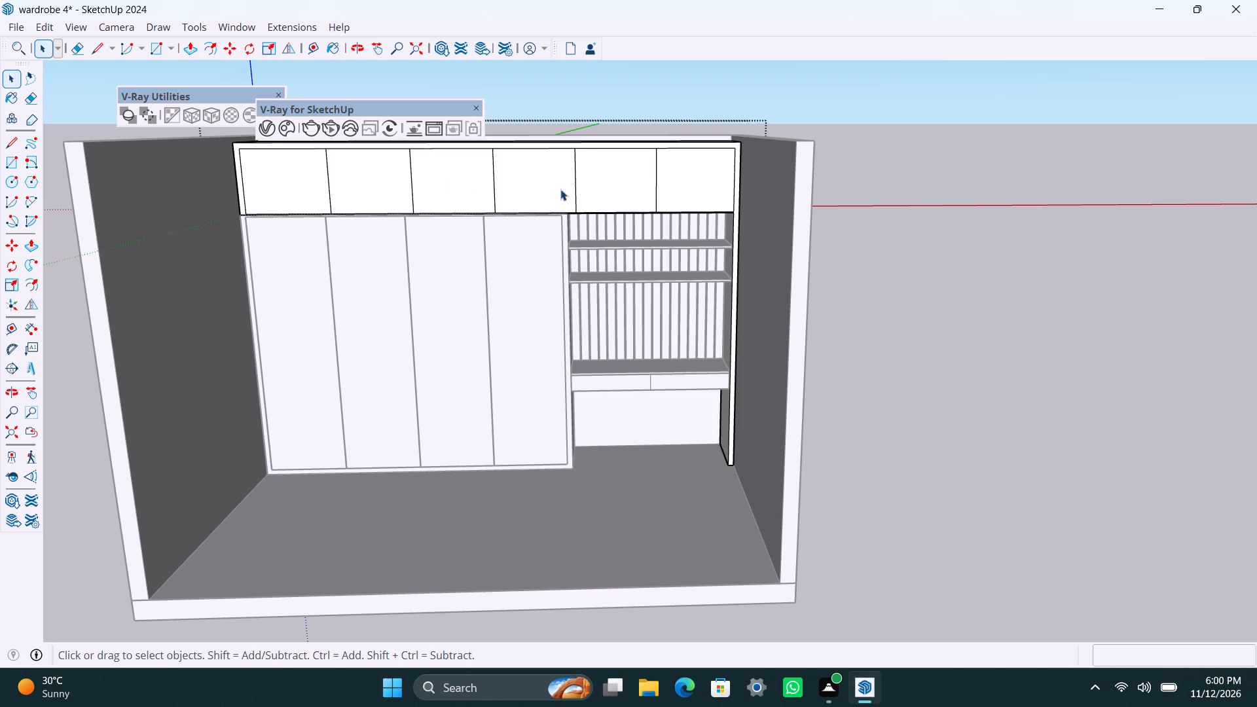
click(560, 189)
click(606, 189)
click(659, 191)
click(608, 190)
click(544, 178)
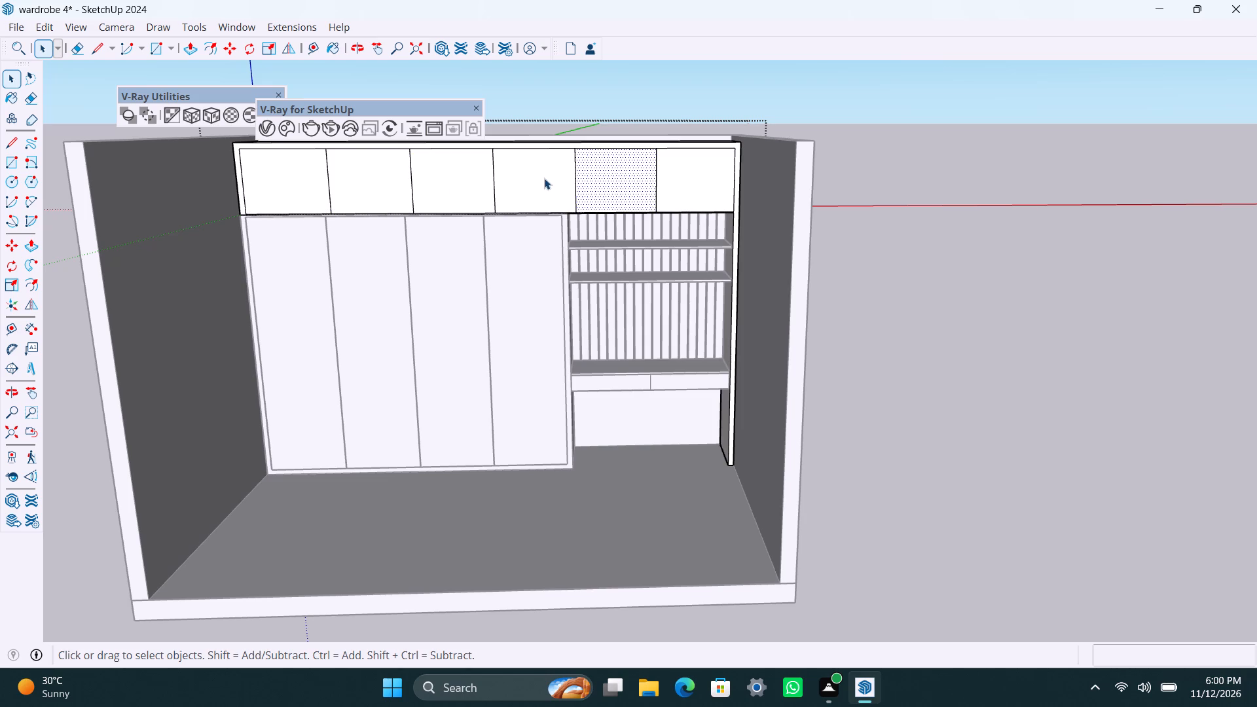
click(483, 181)
click(375, 168)
drag(284, 168, 289, 175)
drag(367, 179, 374, 185)
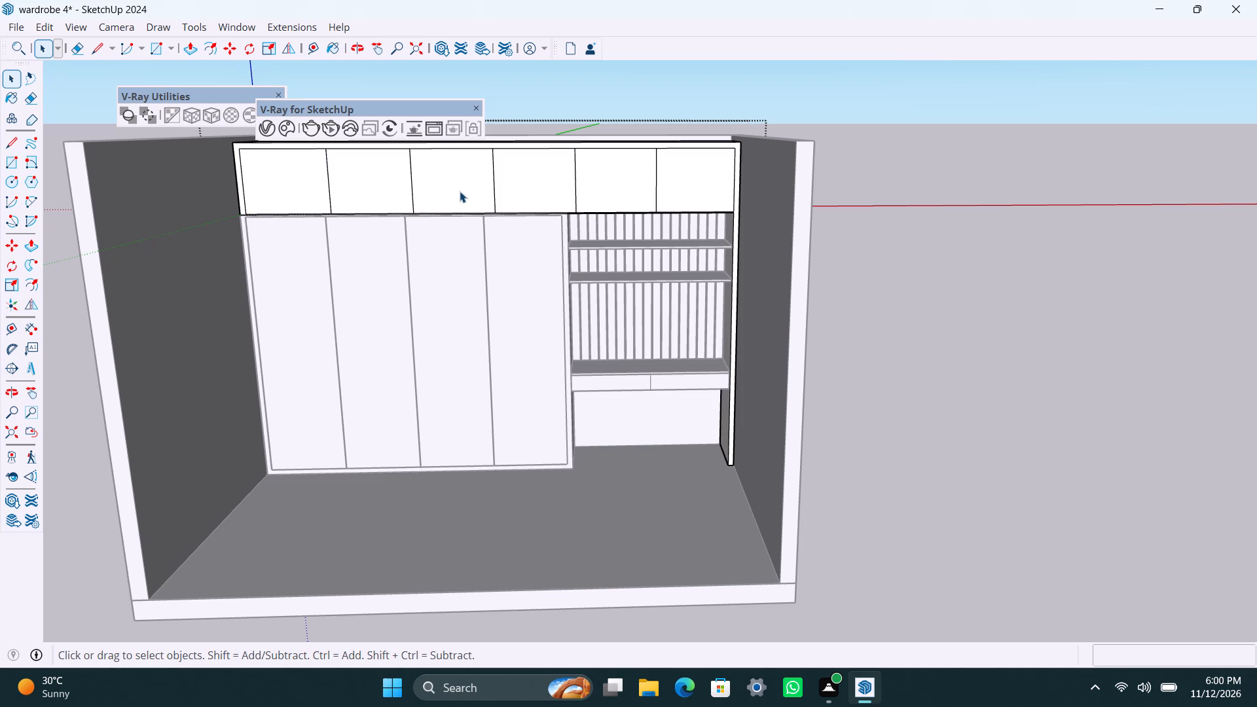
click(460, 191)
click(518, 189)
click(389, 185)
drag(431, 192, 433, 200)
click(518, 194)
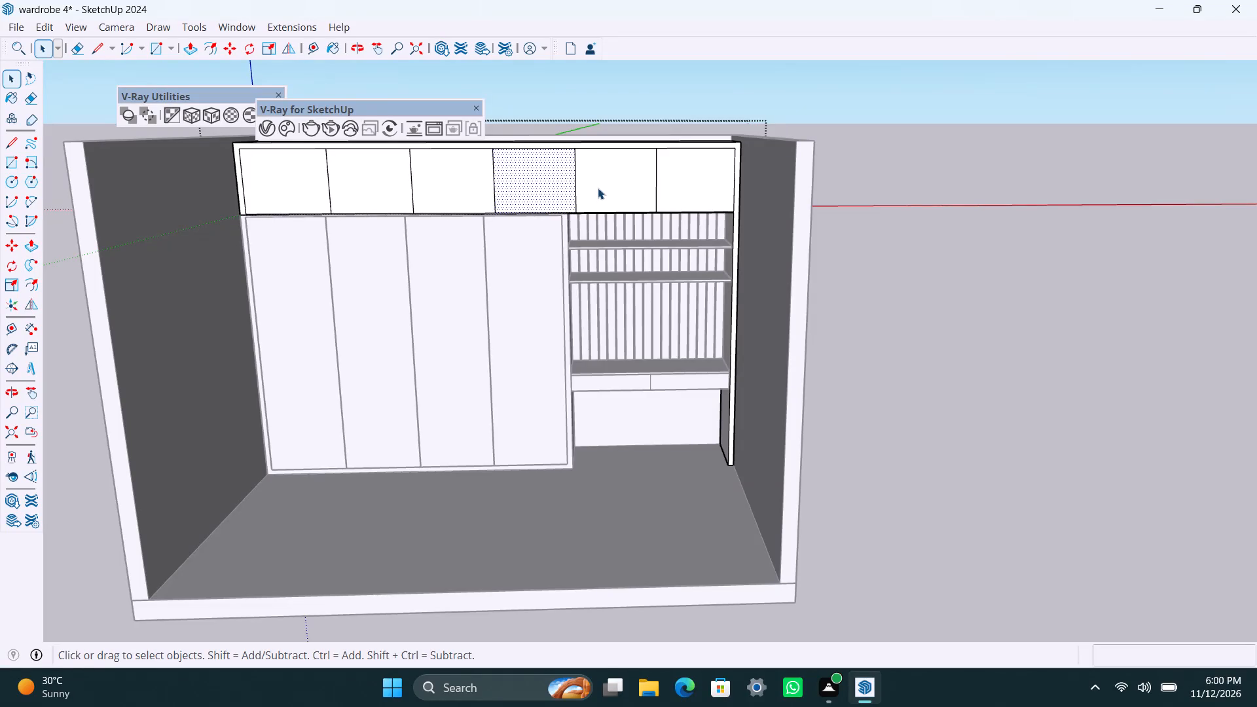
click(599, 185)
click(667, 187)
click(600, 165)
click(535, 185)
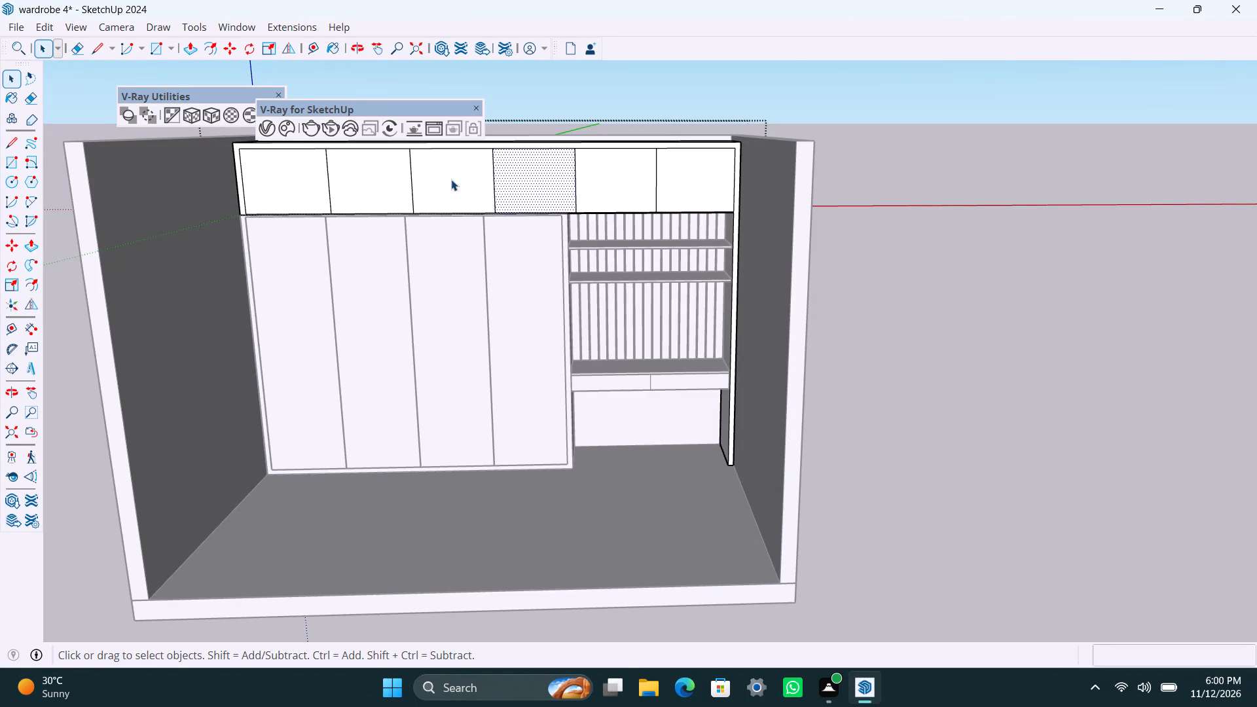
click(451, 179)
click(371, 181)
click(279, 183)
click(970, 302)
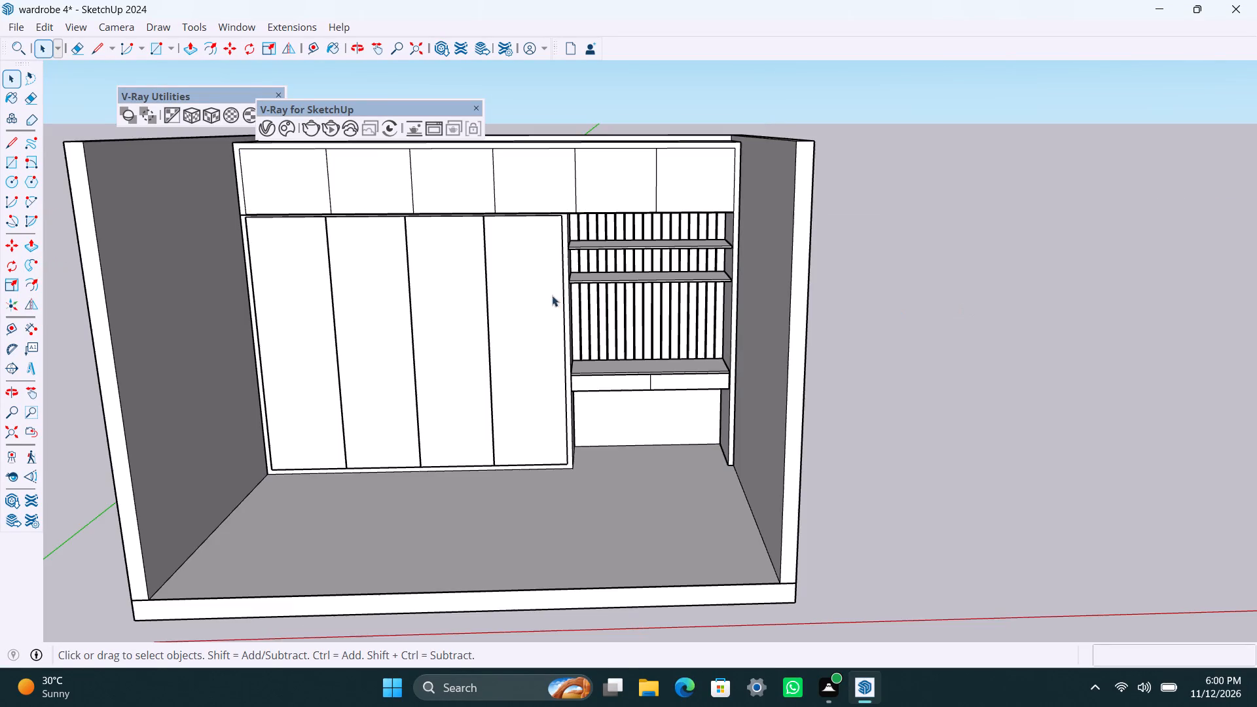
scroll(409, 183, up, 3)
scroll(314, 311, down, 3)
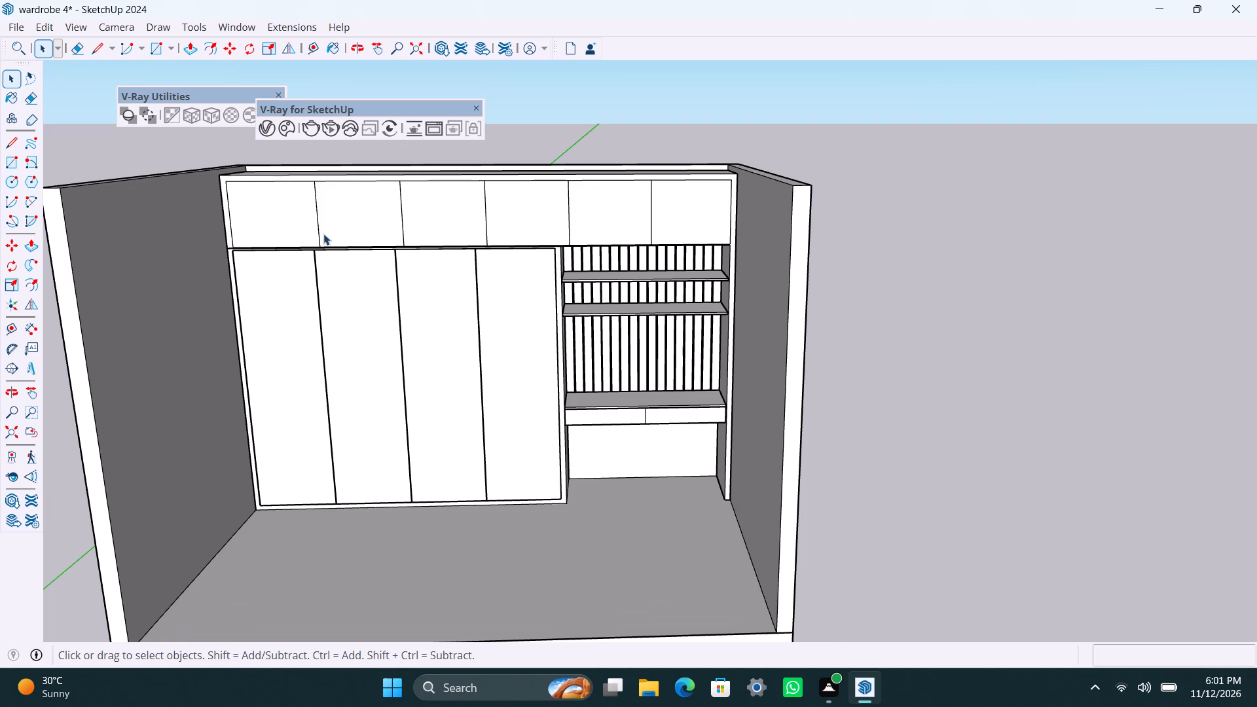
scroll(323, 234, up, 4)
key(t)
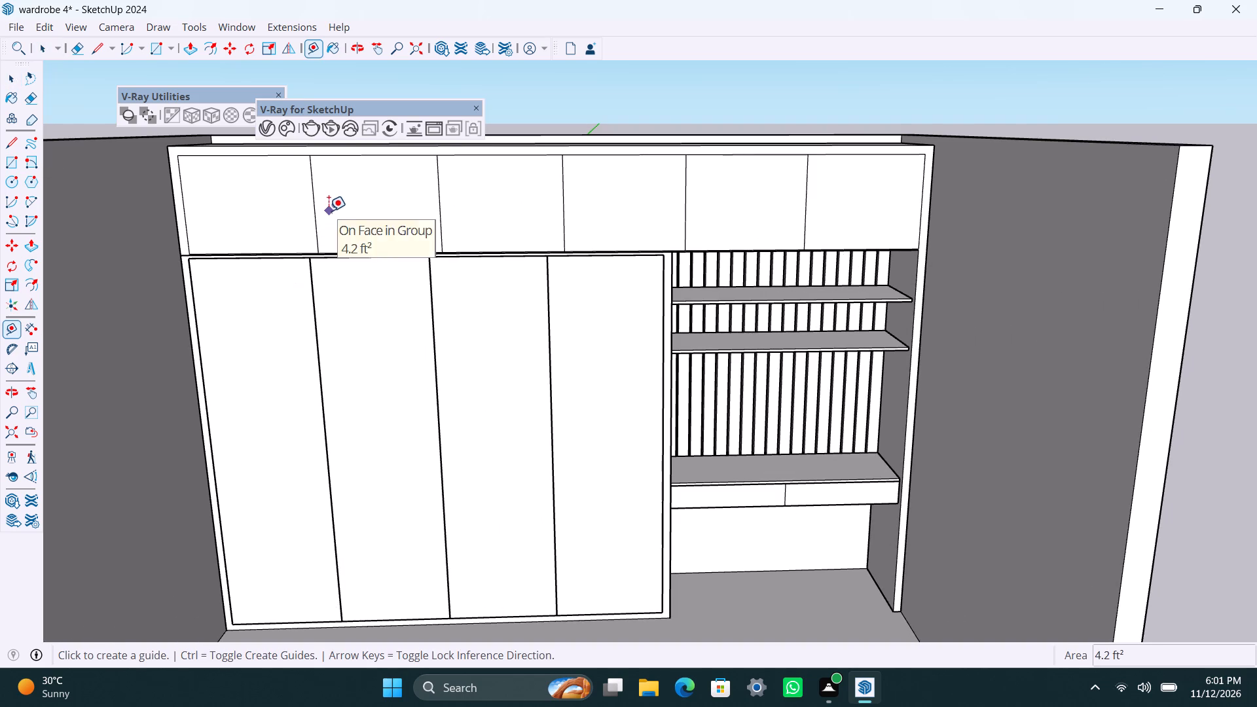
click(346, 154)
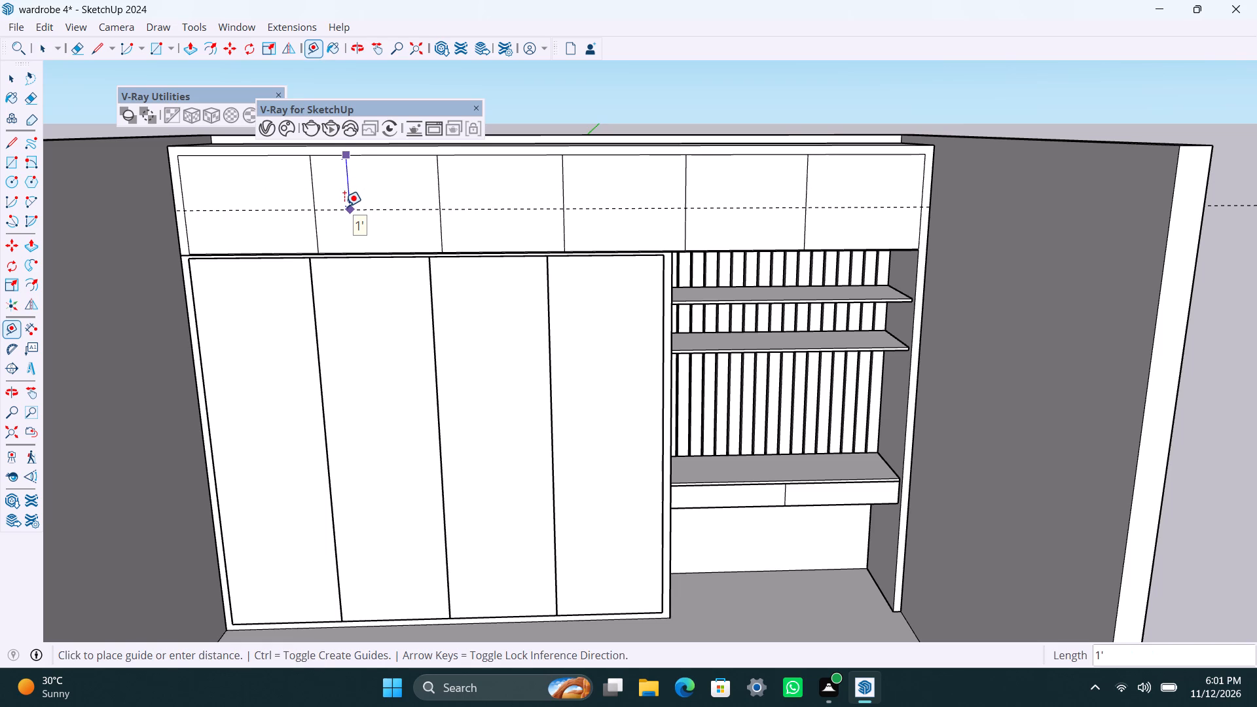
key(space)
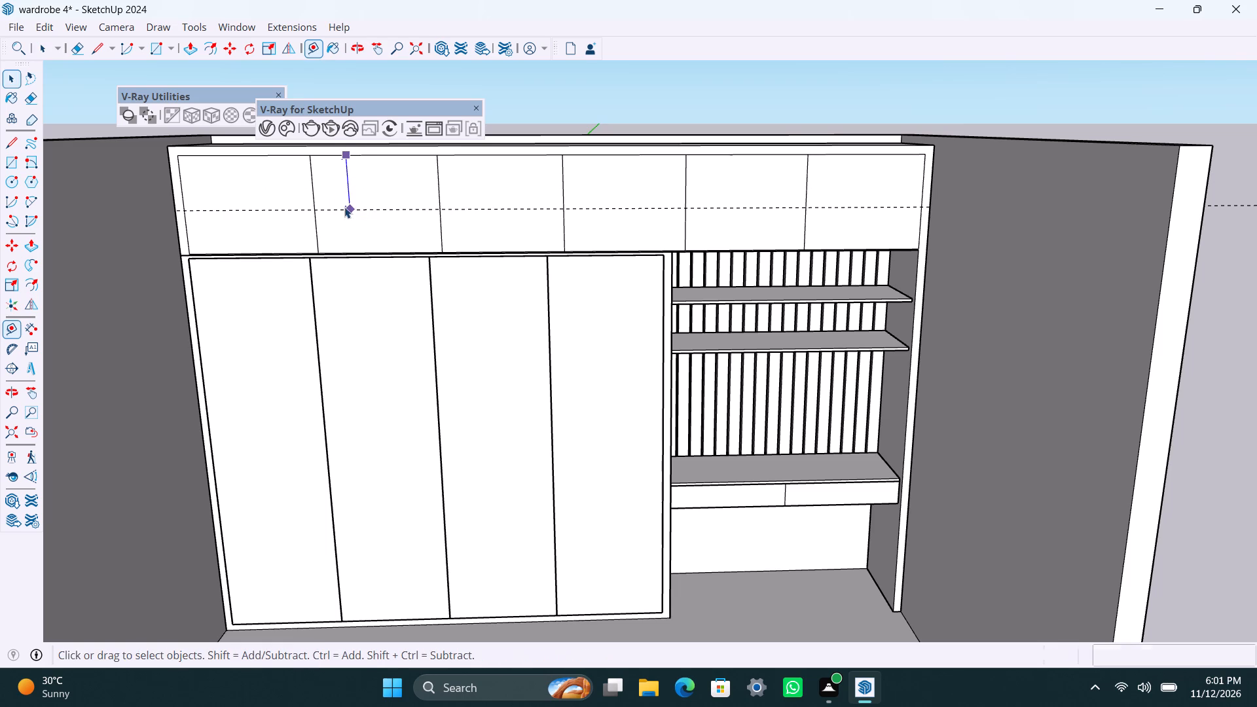
Place a horizontal guide across the upper box panels 1' 7 1/8" below their top edge and another 4" above that guide.
key(t)
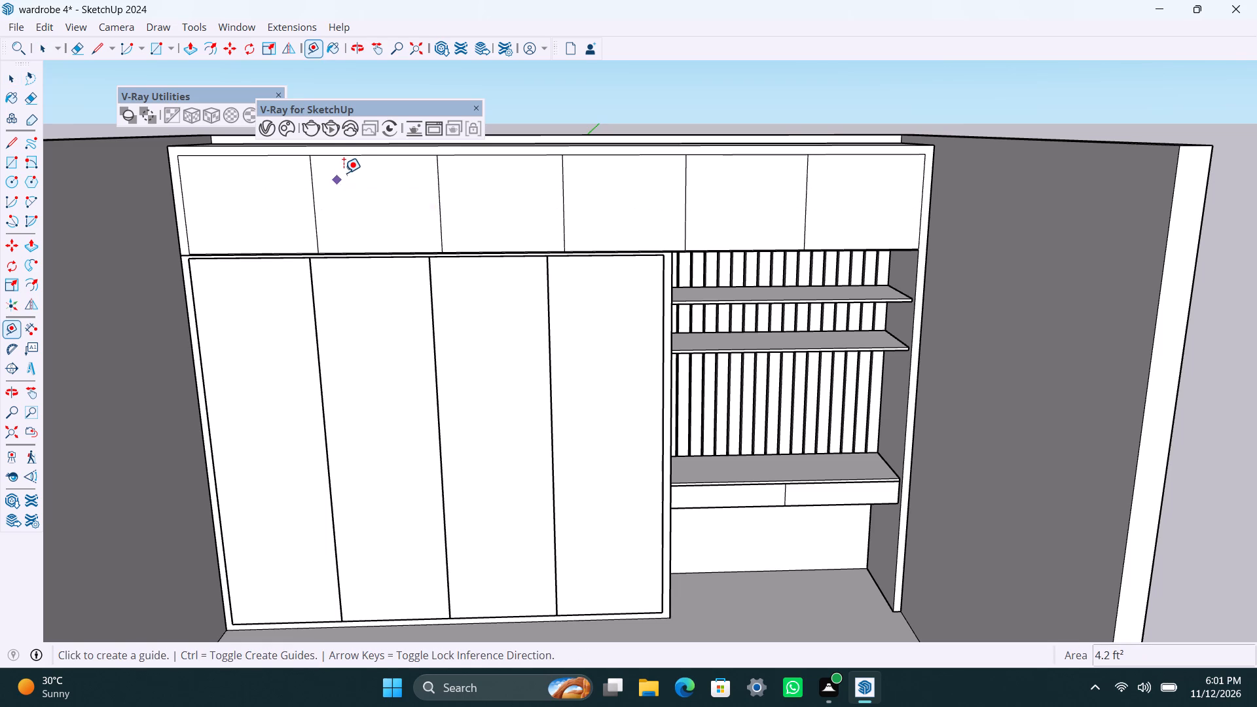
click(348, 154)
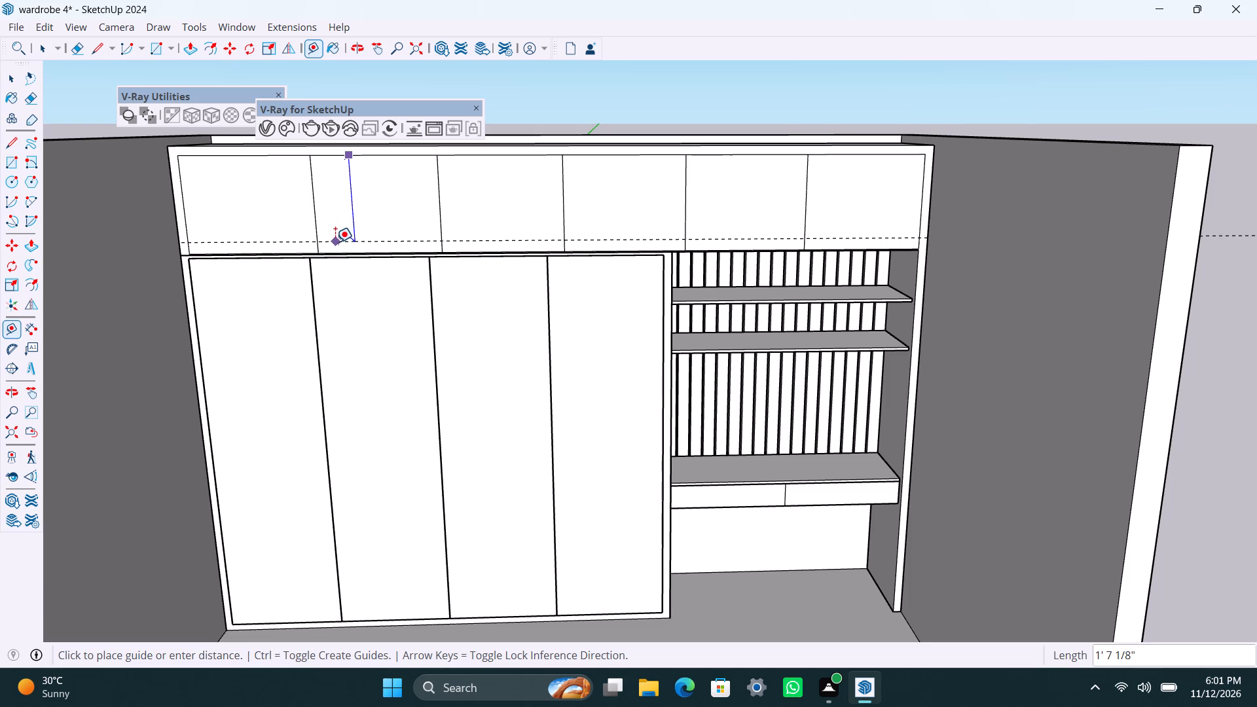
click(335, 242)
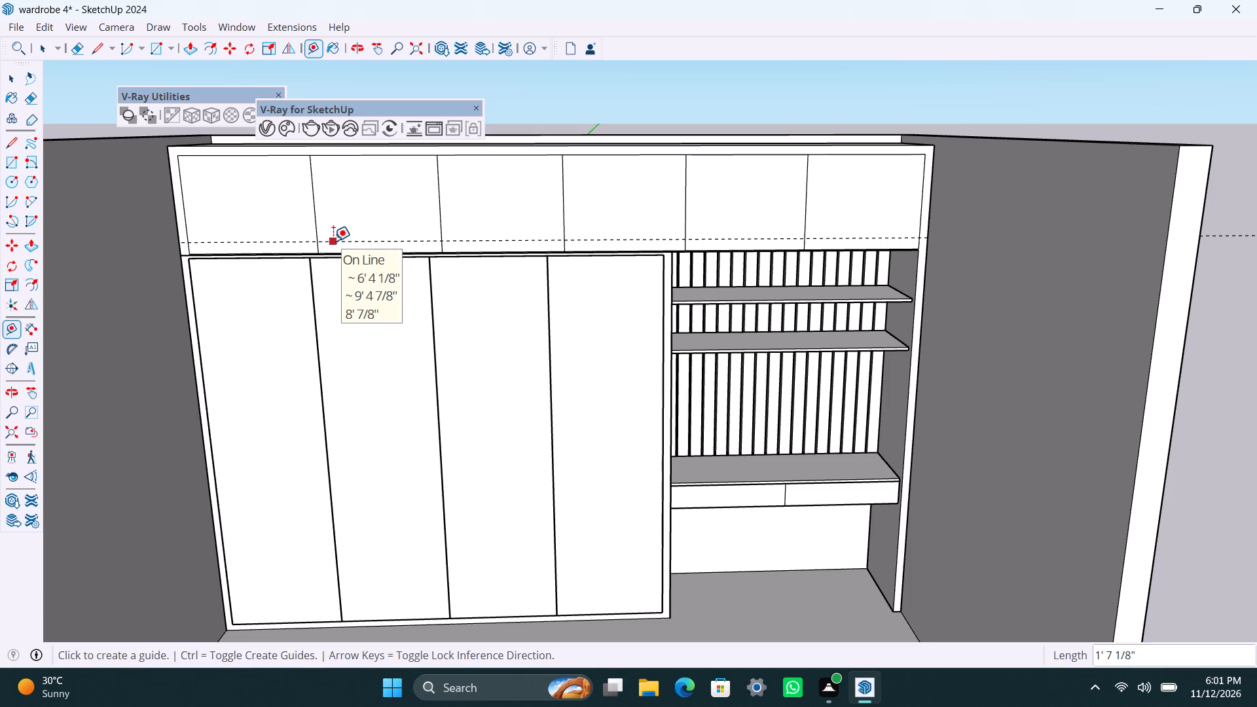
click(334, 240)
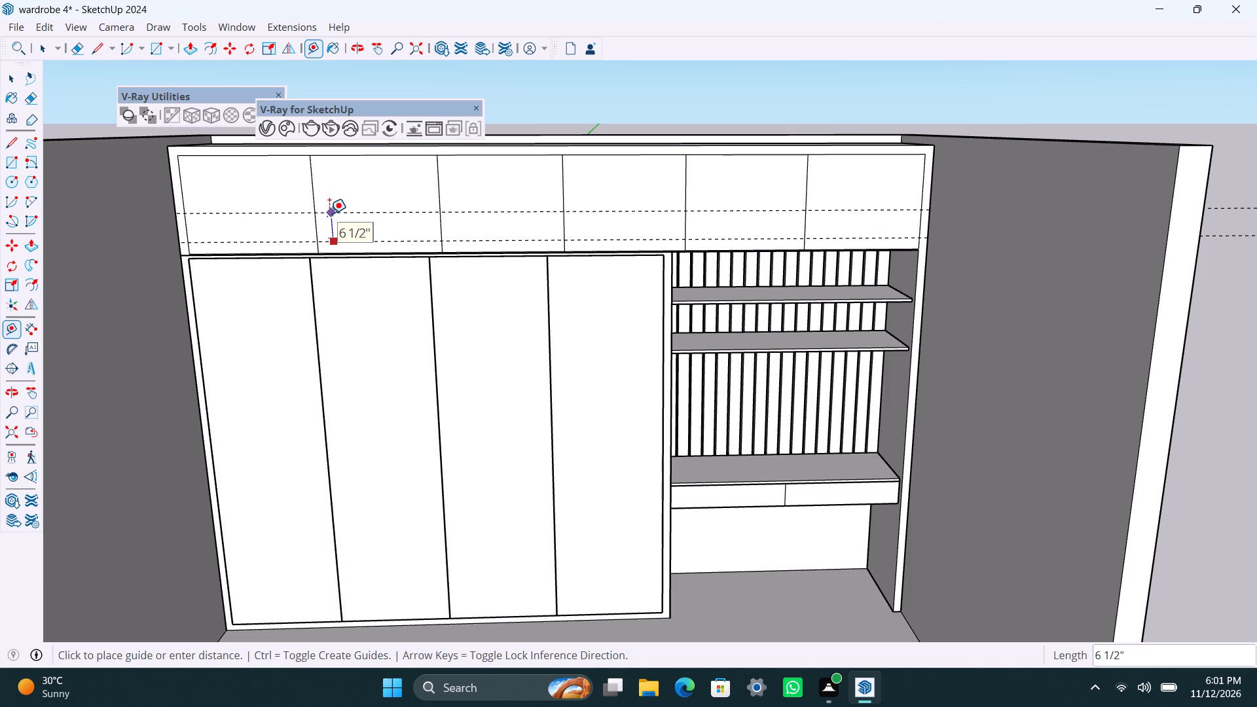
text(4")
key(Return)
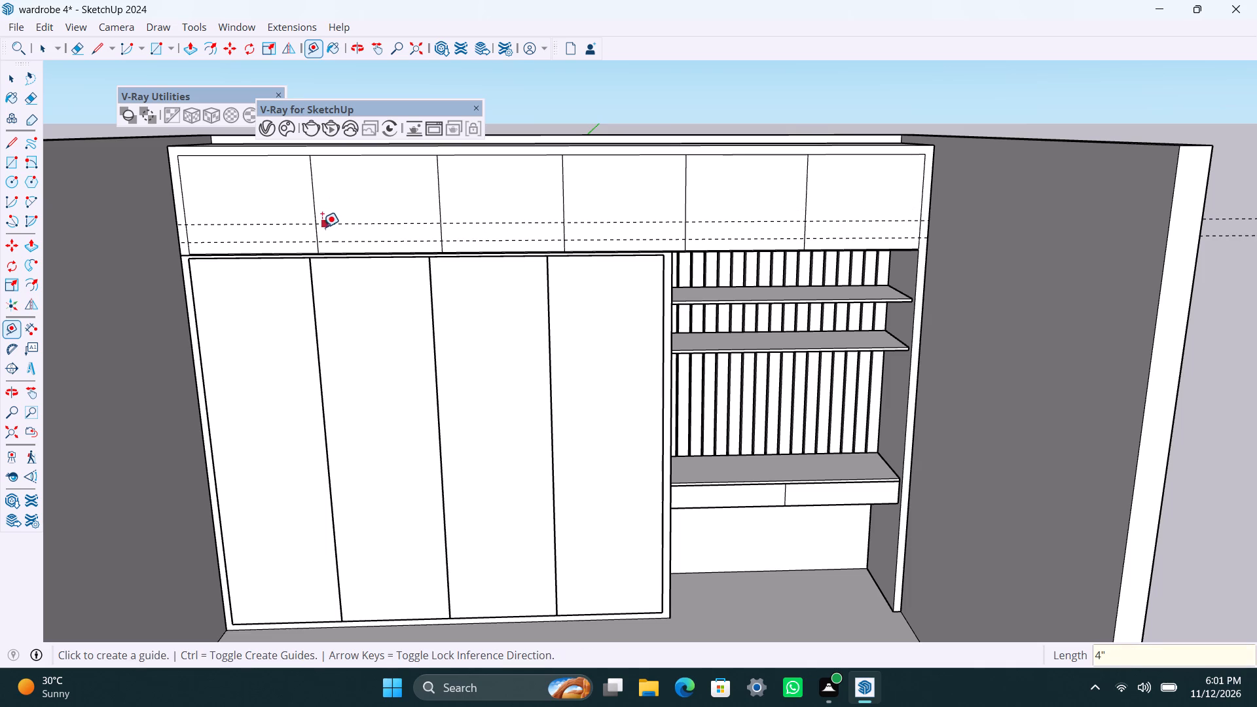
Place vertical guides on the first upper panel, one 6" from its joint with the second panel and another 1.5" farther out.
click(315, 208)
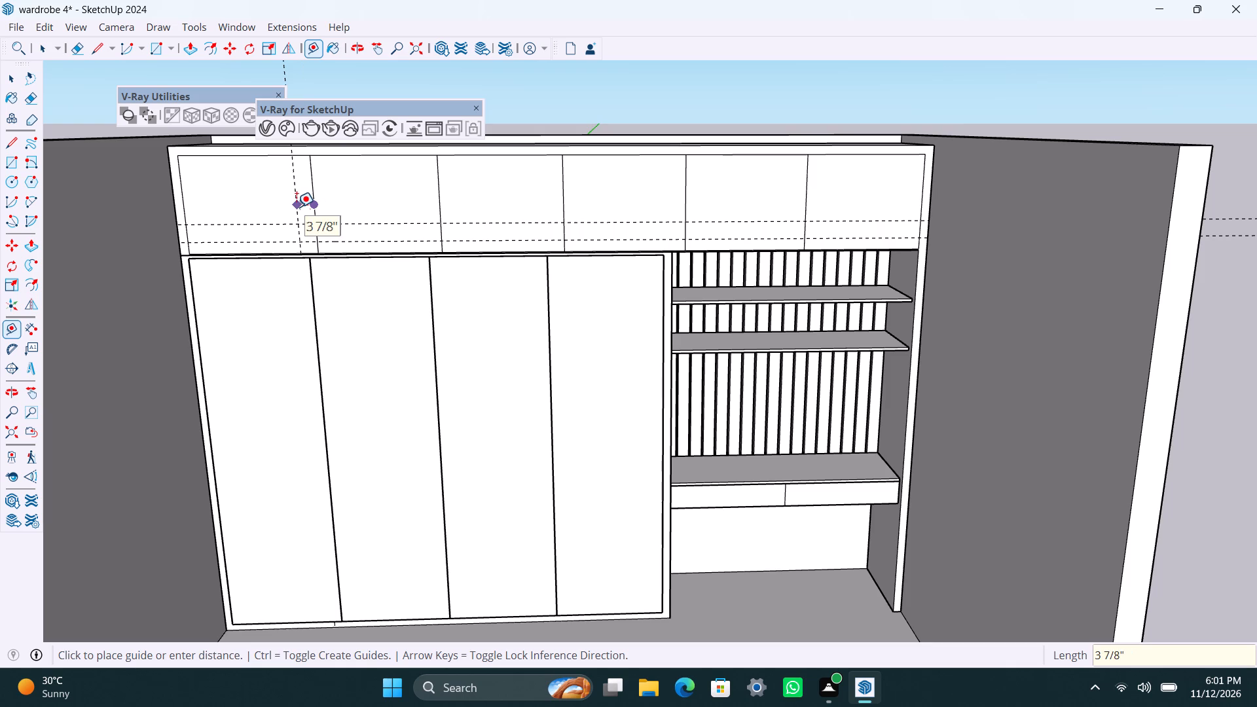
key(6)
key(shift+quotedbl)
key(Return)
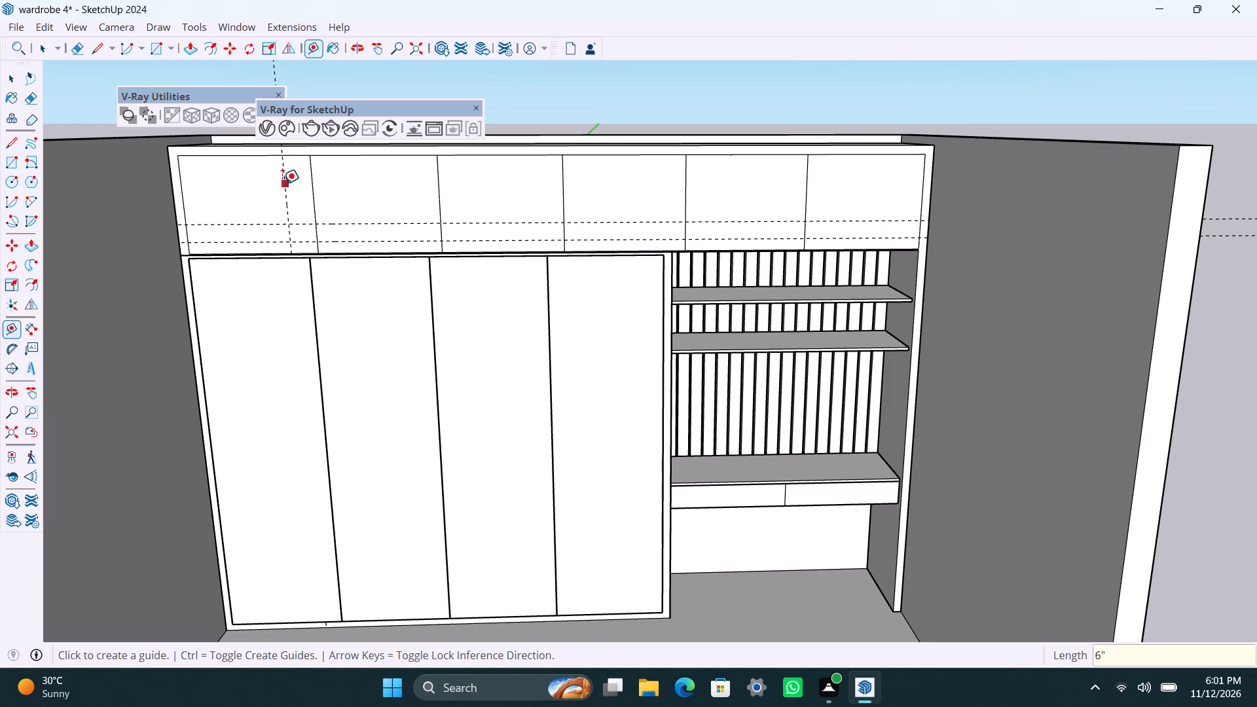
click(281, 182)
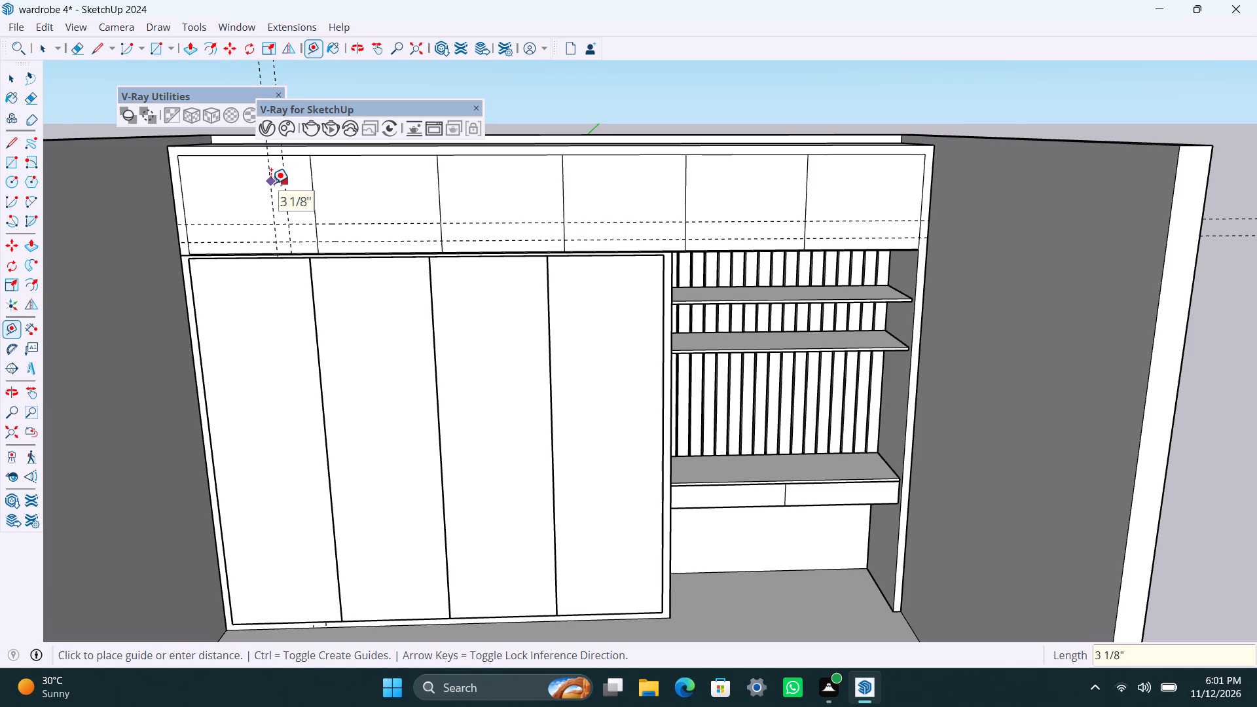
text(1.)
text(5")
key(Return)
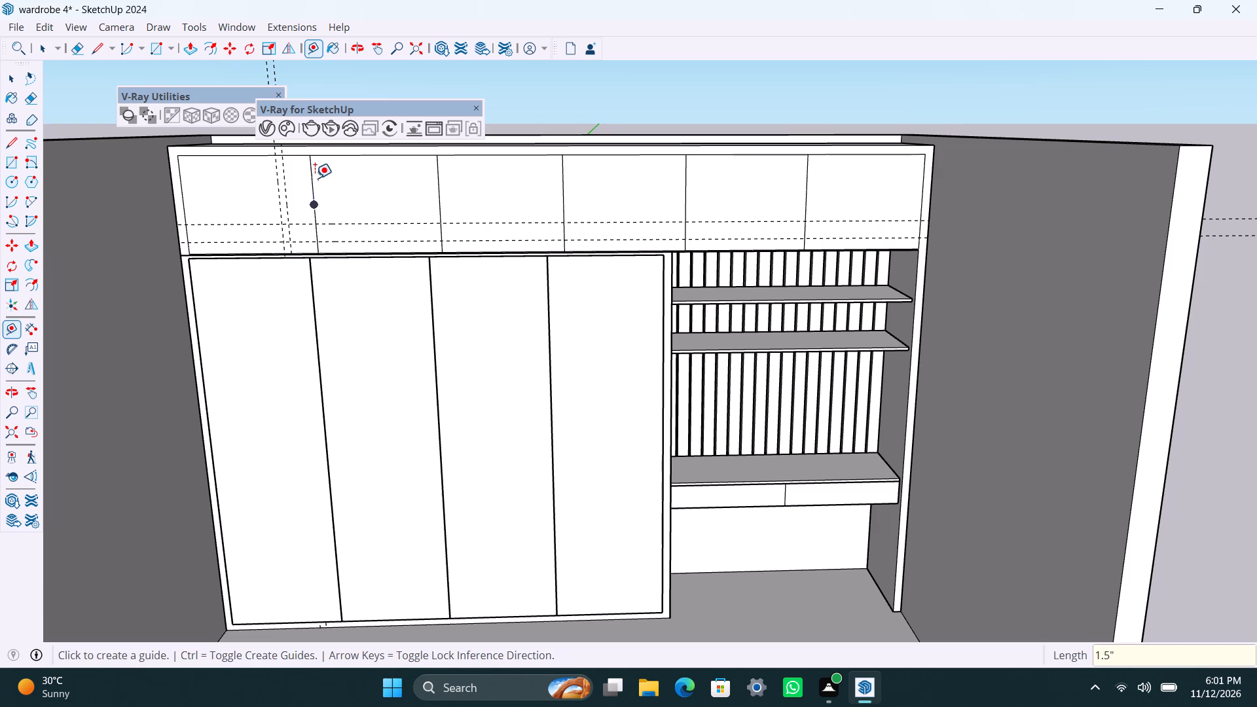
Place vertical guides on the second upper panel, one 6" from its joint with the first panel and another 1.5" farther out.
click(309, 177)
text(6")
key(Return)
click(337, 186)
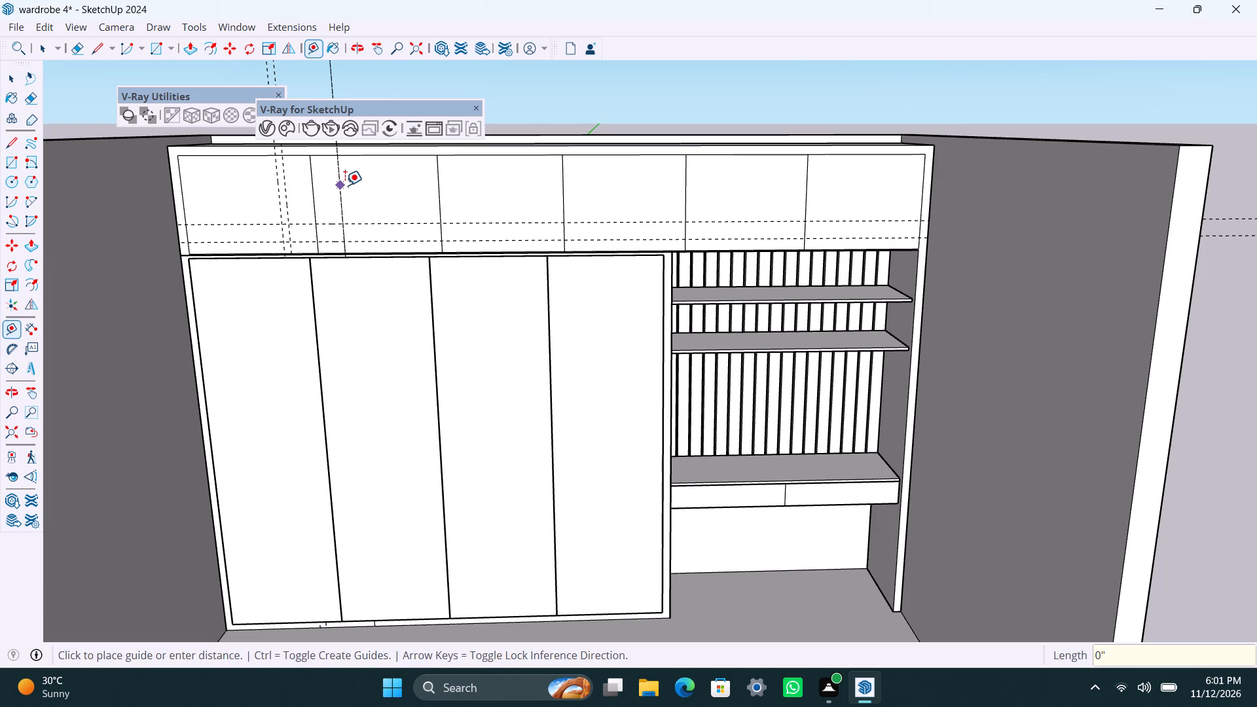
text(1.5")
key(Return)
Replace the upper of the two horizontal guides across the upper box with a new guide 2" above it.
scroll(345, 237, up, 3)
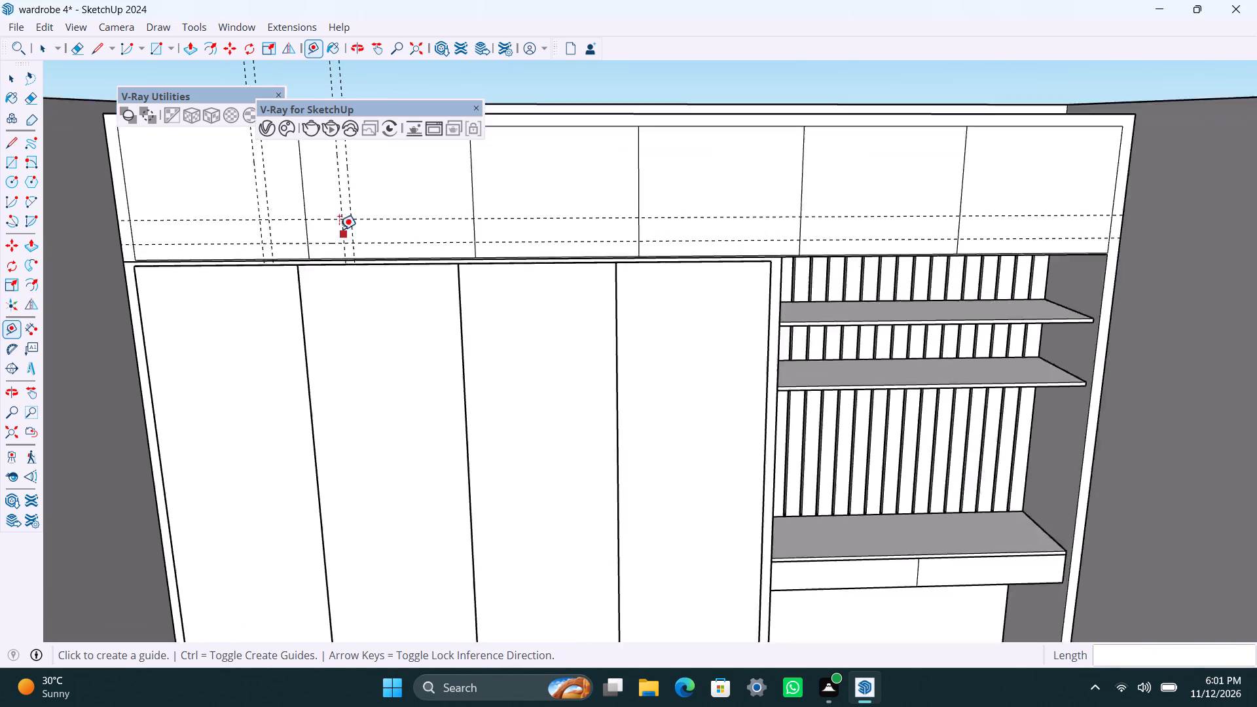
scroll(339, 230, up, 3)
click(291, 221)
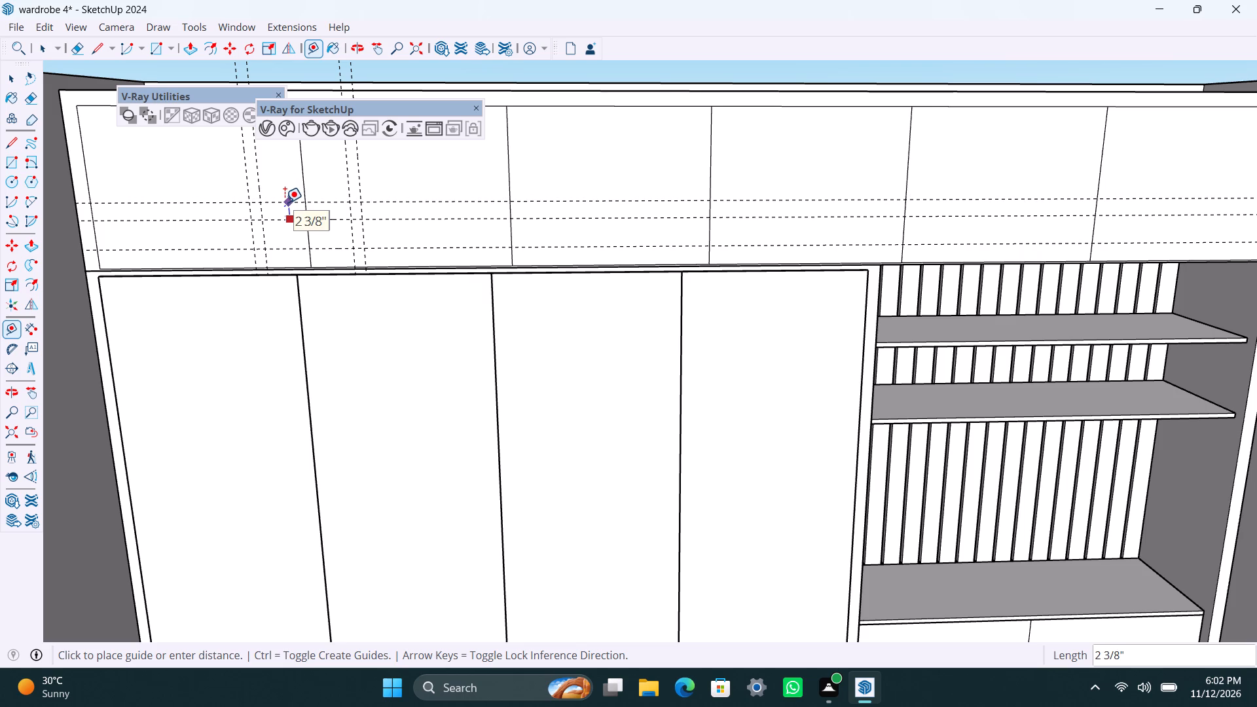
text(2")
key(Return)
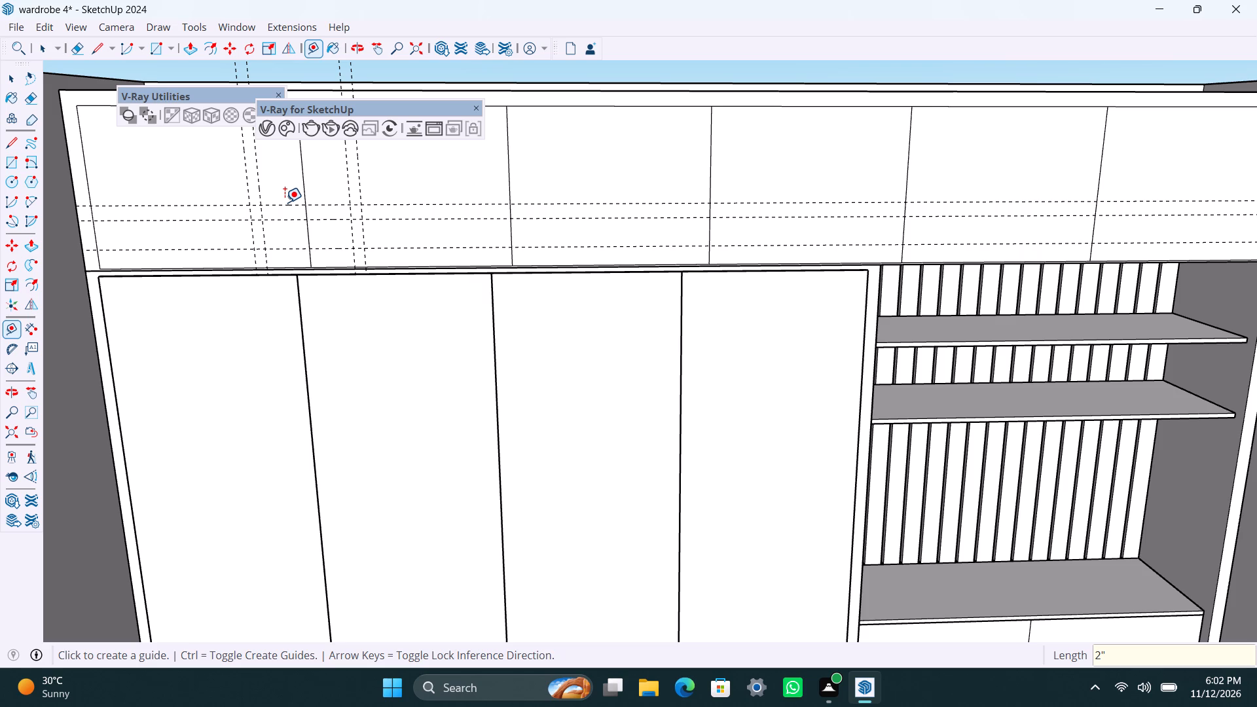
scroll(264, 225, up, 3)
key(space)
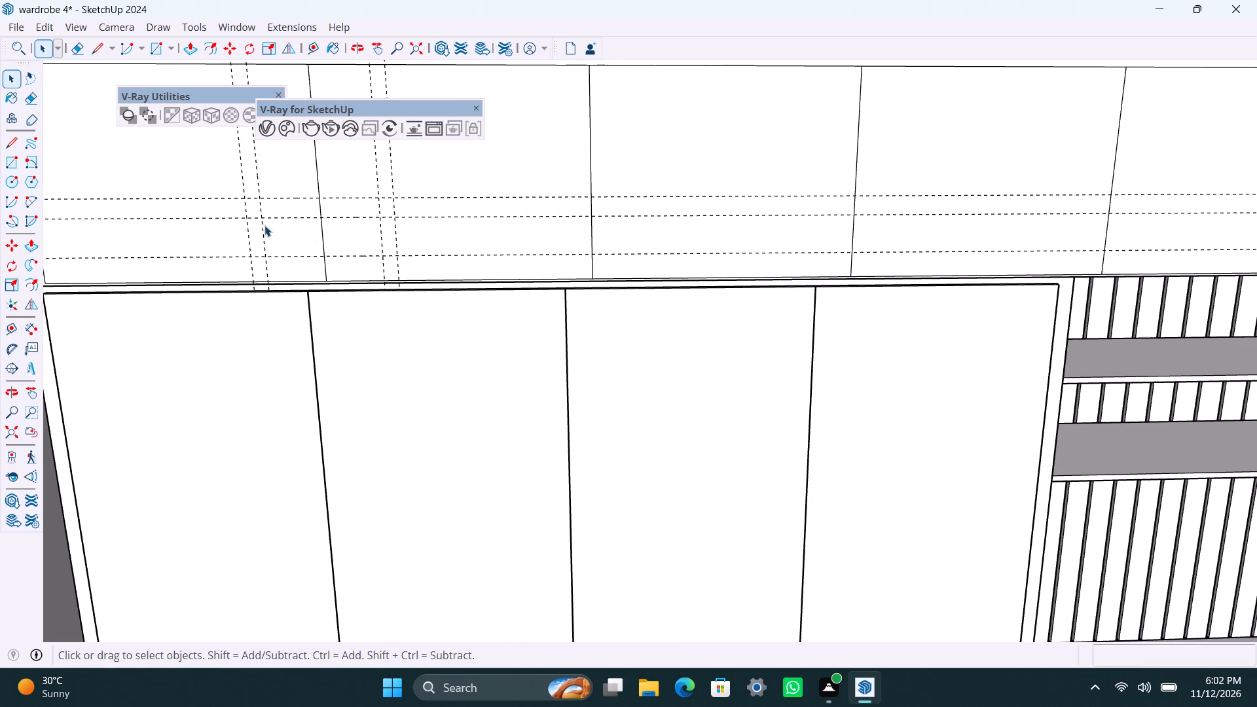
click(270, 217)
key(Delete)
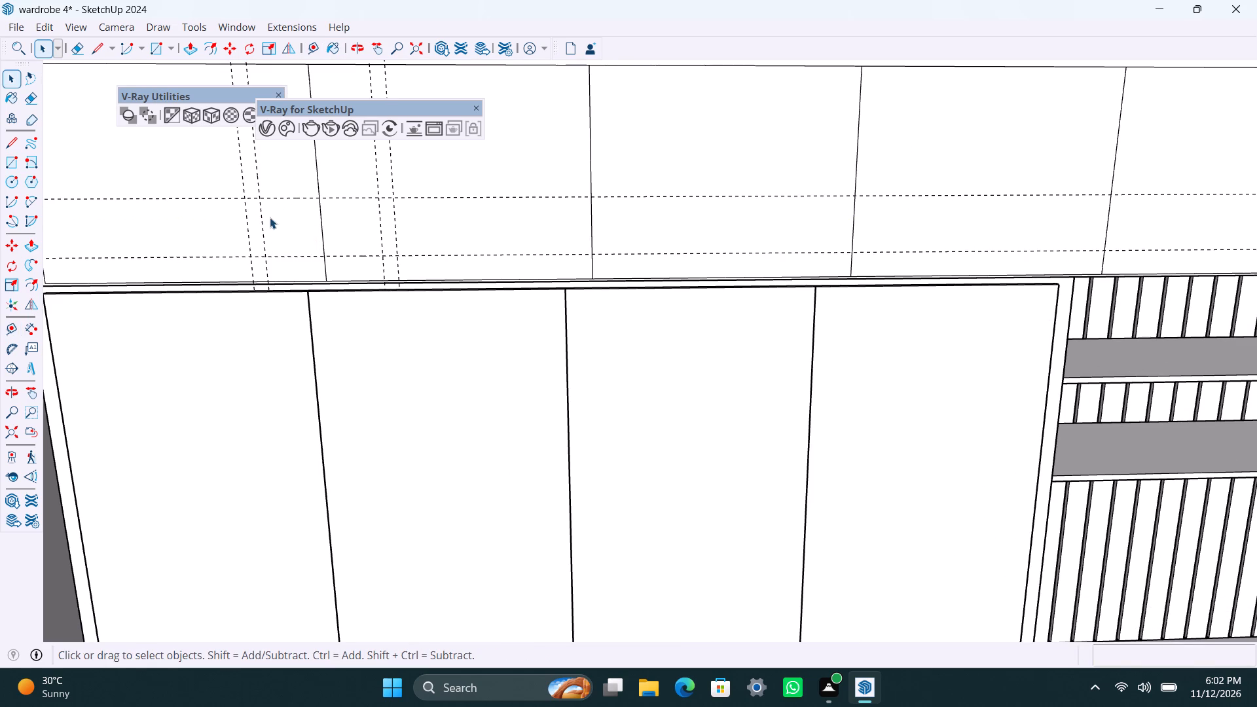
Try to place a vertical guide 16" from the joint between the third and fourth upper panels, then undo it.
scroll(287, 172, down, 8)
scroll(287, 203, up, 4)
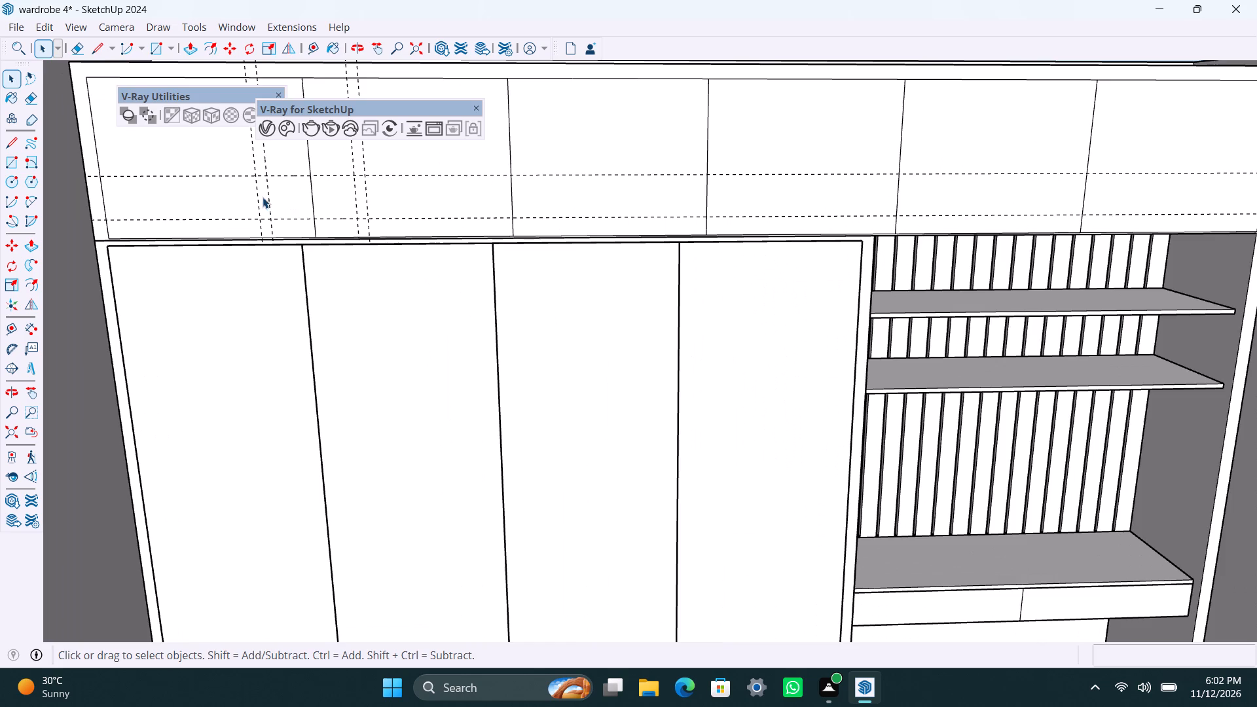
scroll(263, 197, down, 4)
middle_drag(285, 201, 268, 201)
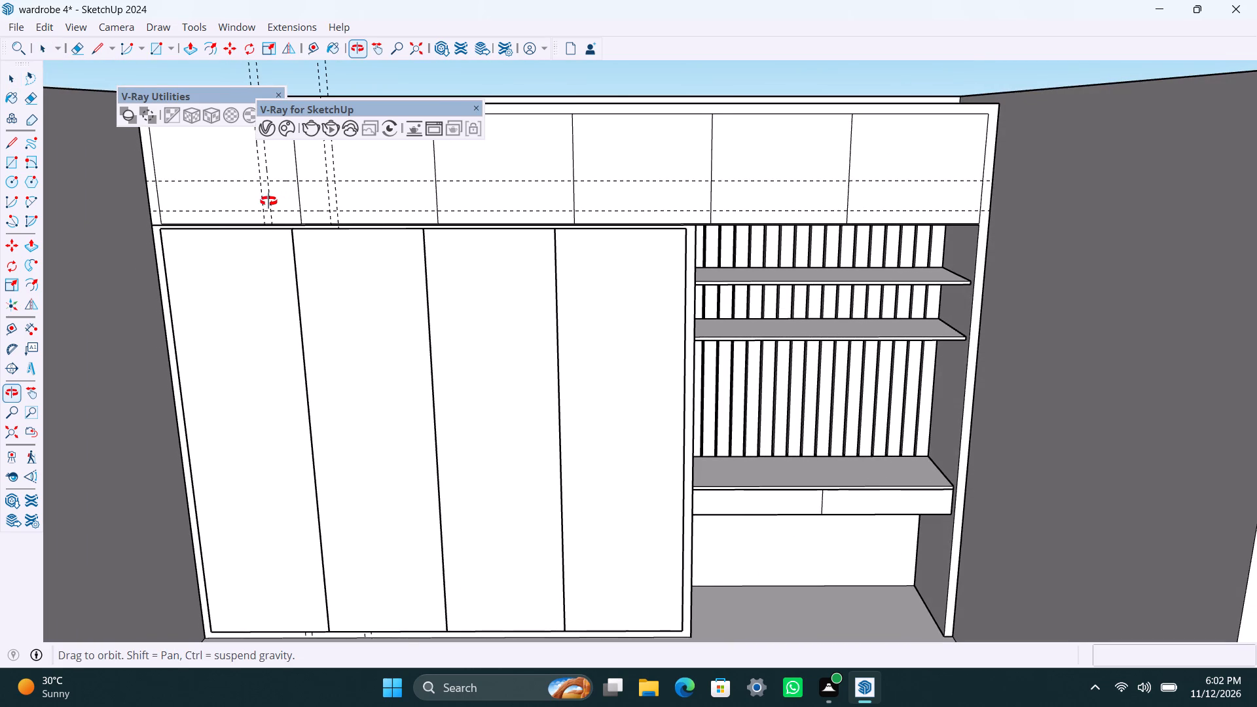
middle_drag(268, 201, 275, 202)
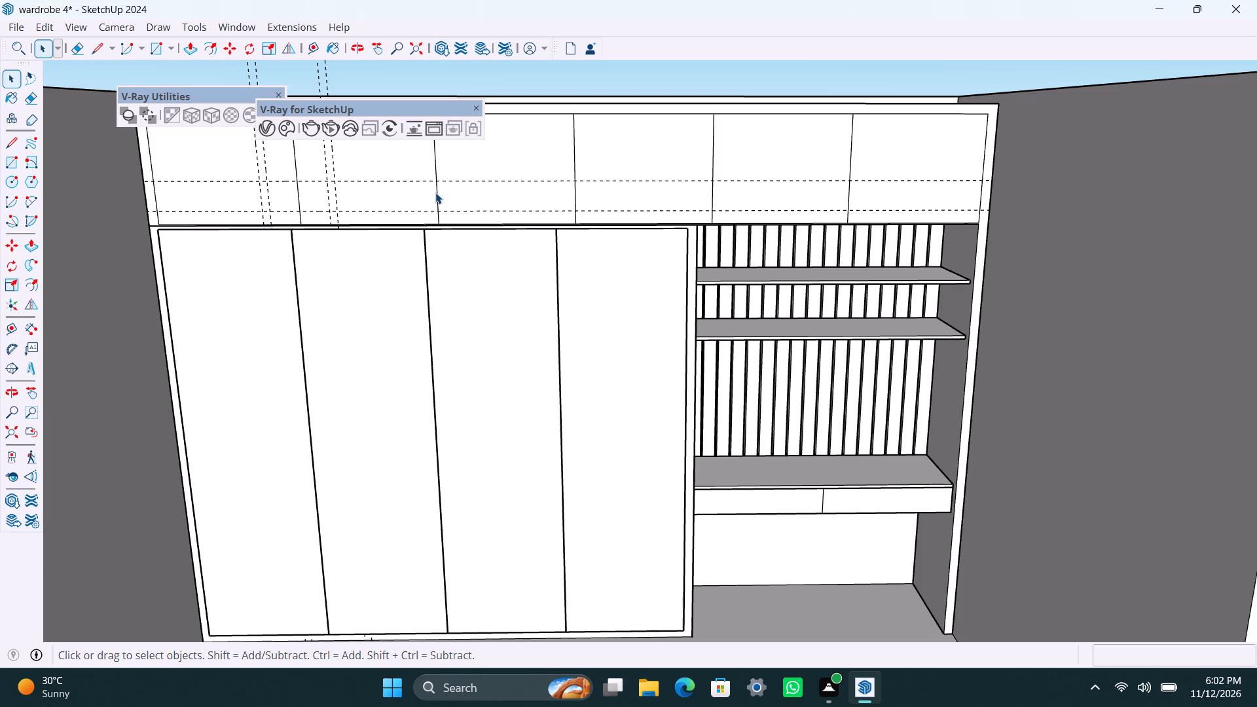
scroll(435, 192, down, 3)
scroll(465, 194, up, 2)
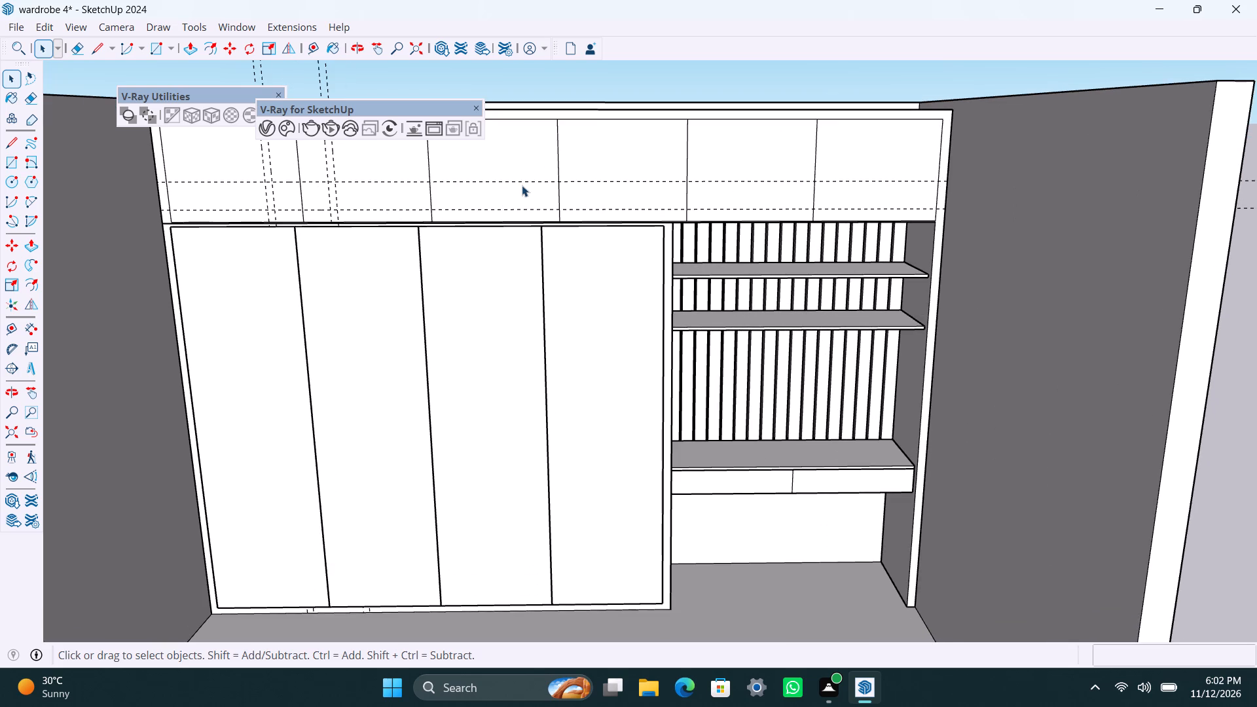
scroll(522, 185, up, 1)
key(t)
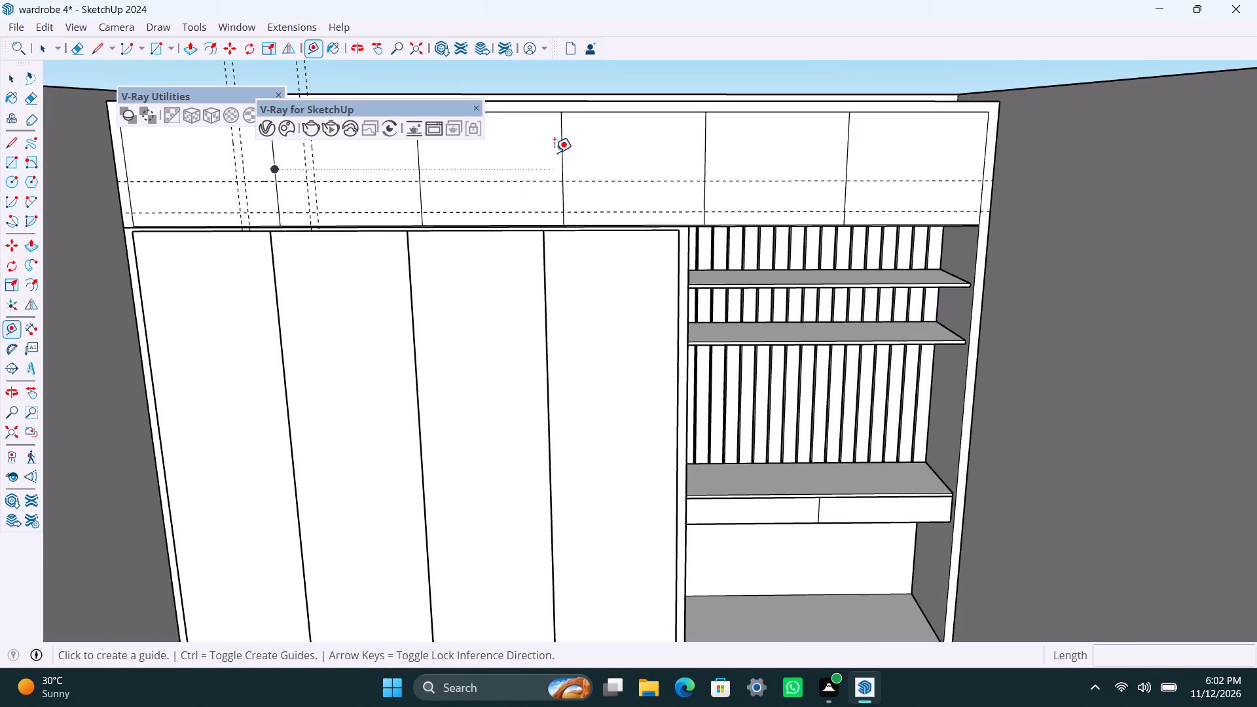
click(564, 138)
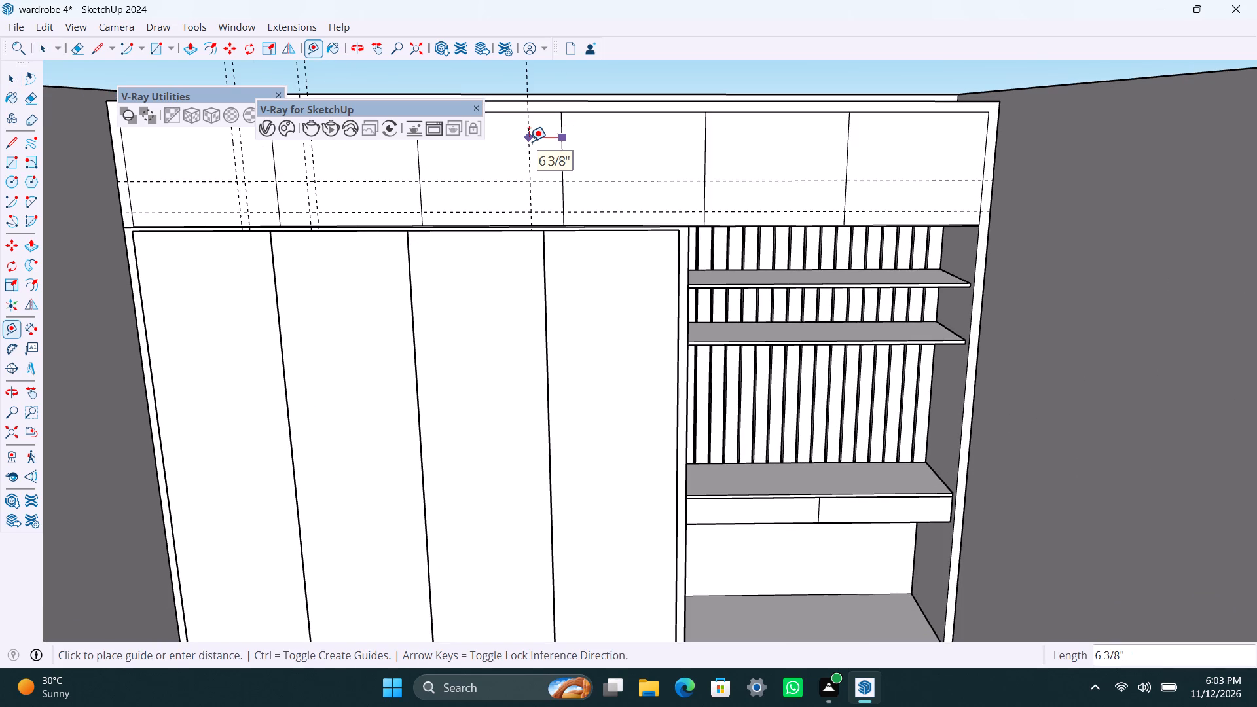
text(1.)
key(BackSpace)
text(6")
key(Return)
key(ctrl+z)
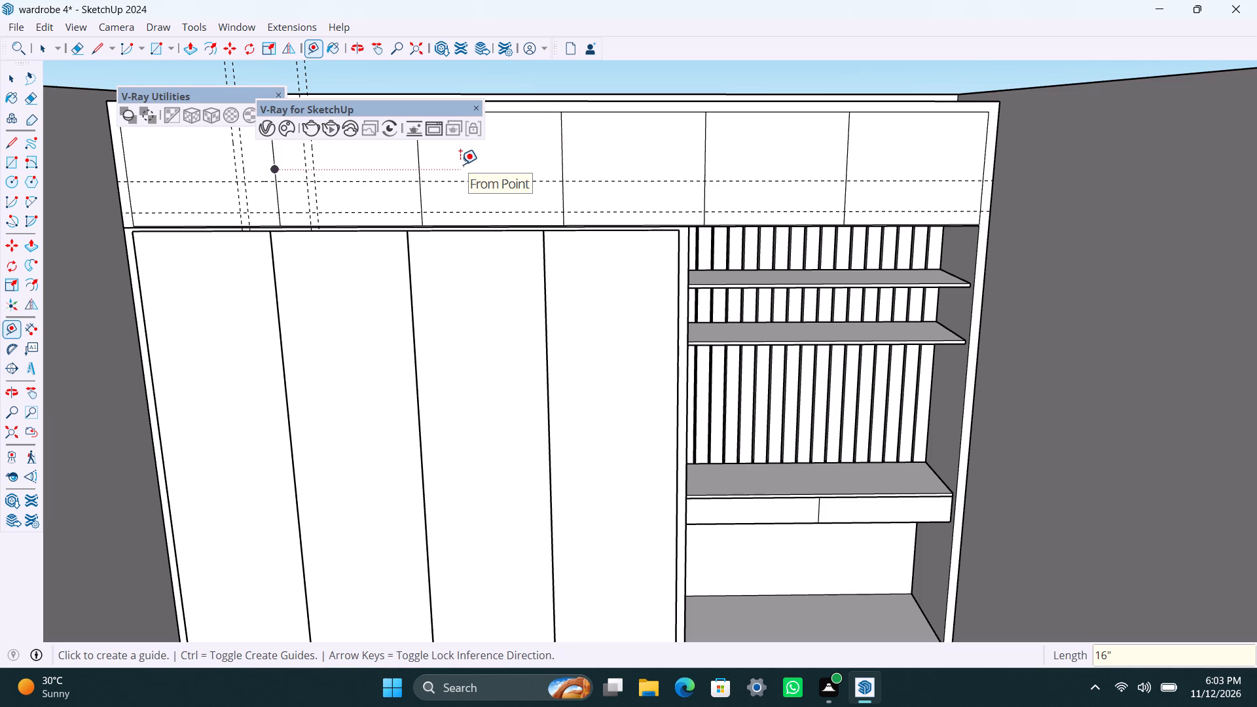
Place a vertical guide on the third upper panel 6" from its joint with the fourth panel, and offset another guide 1.5" from it.
click(560, 148)
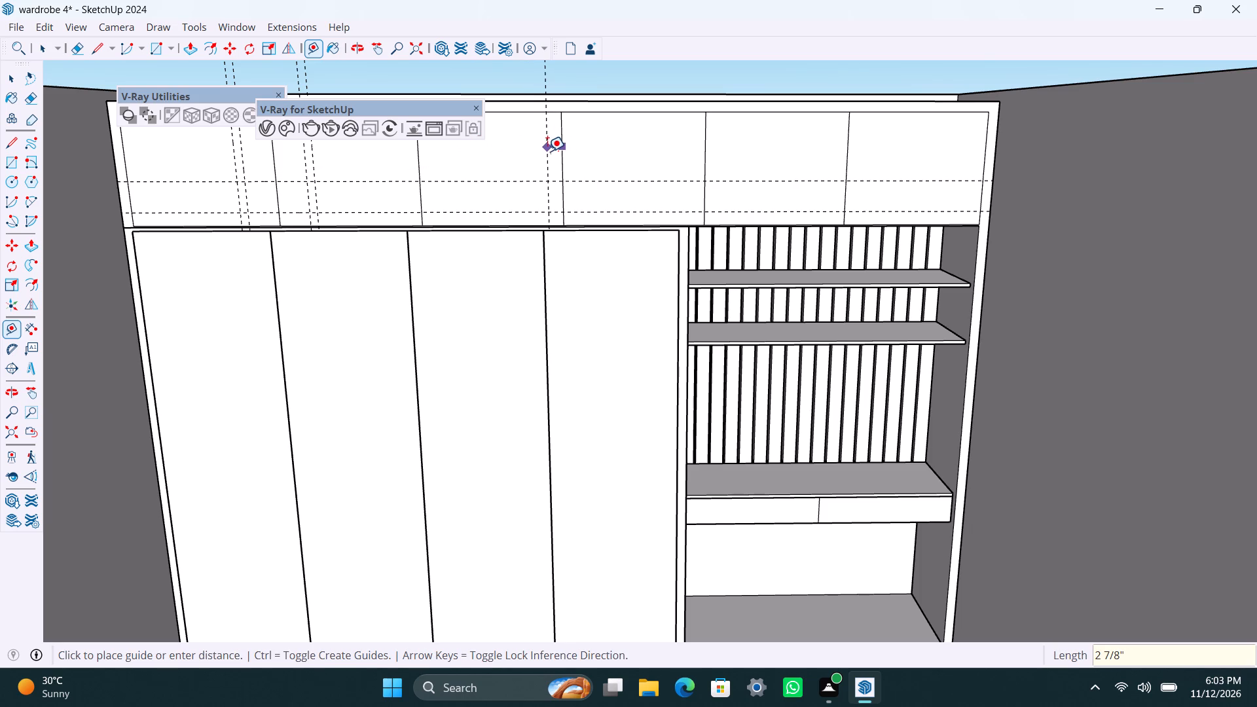
text(6")
key(Return)
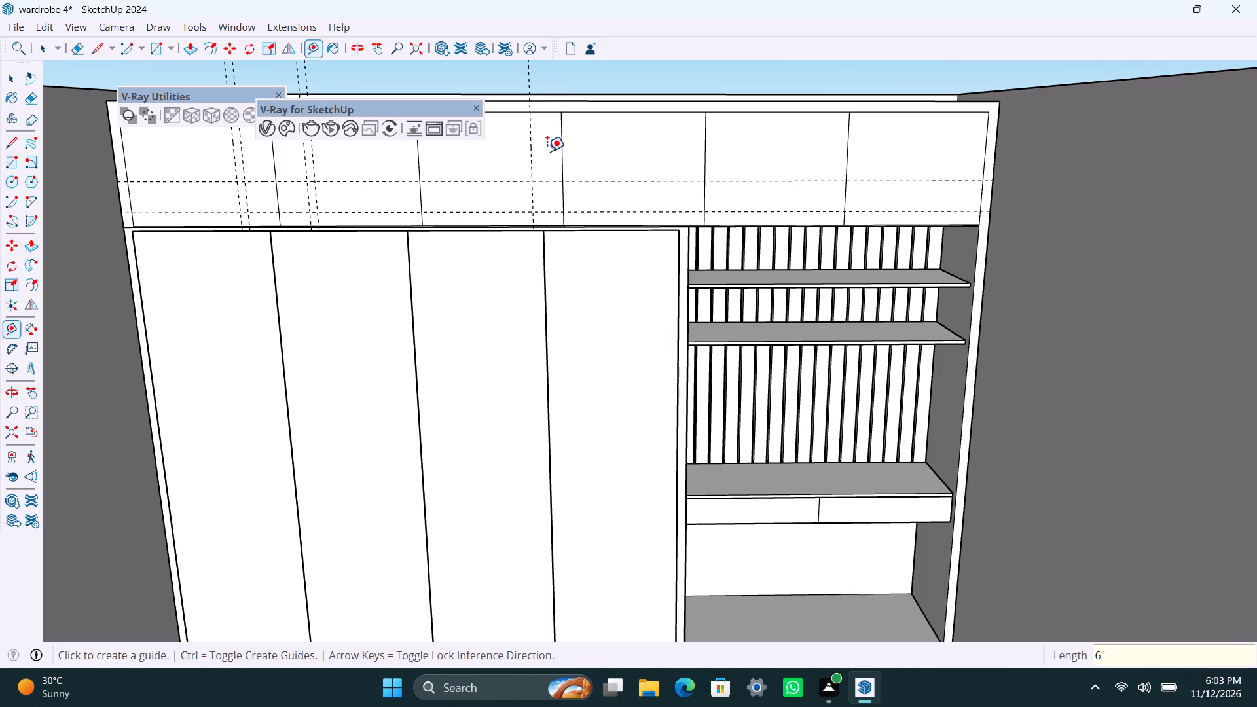
click(532, 142)
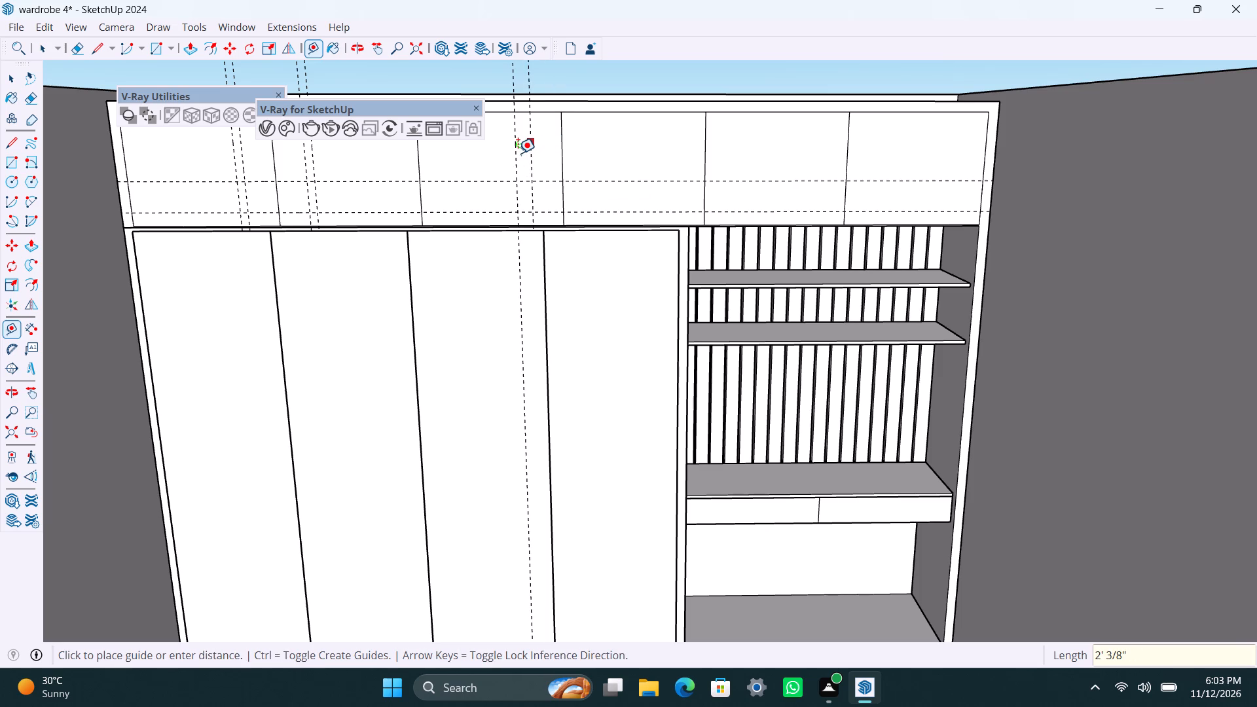
text(1.6)
key(BackSpace)
text(5")
key(Return)
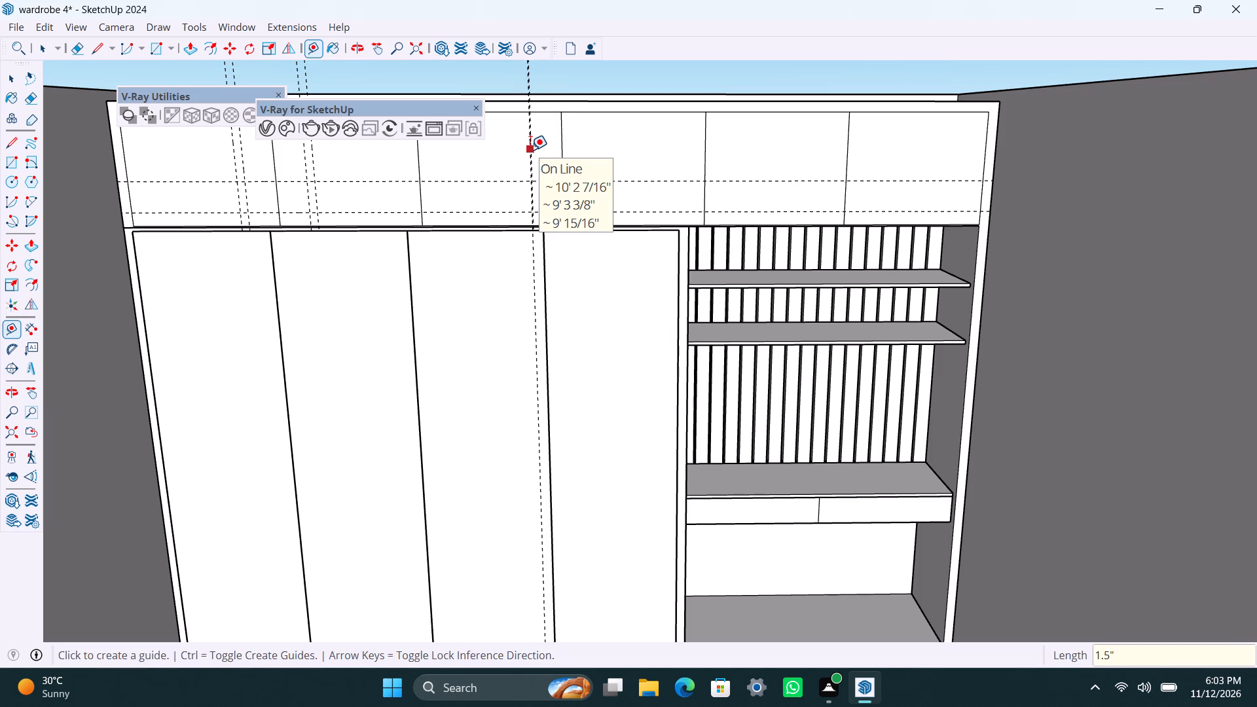
Undo the last offset guide and place a new one on the third upper panel, 1.5" beyond the 6" guide, away from the fourth panel.
key(ctrl+z)
click(528, 148)
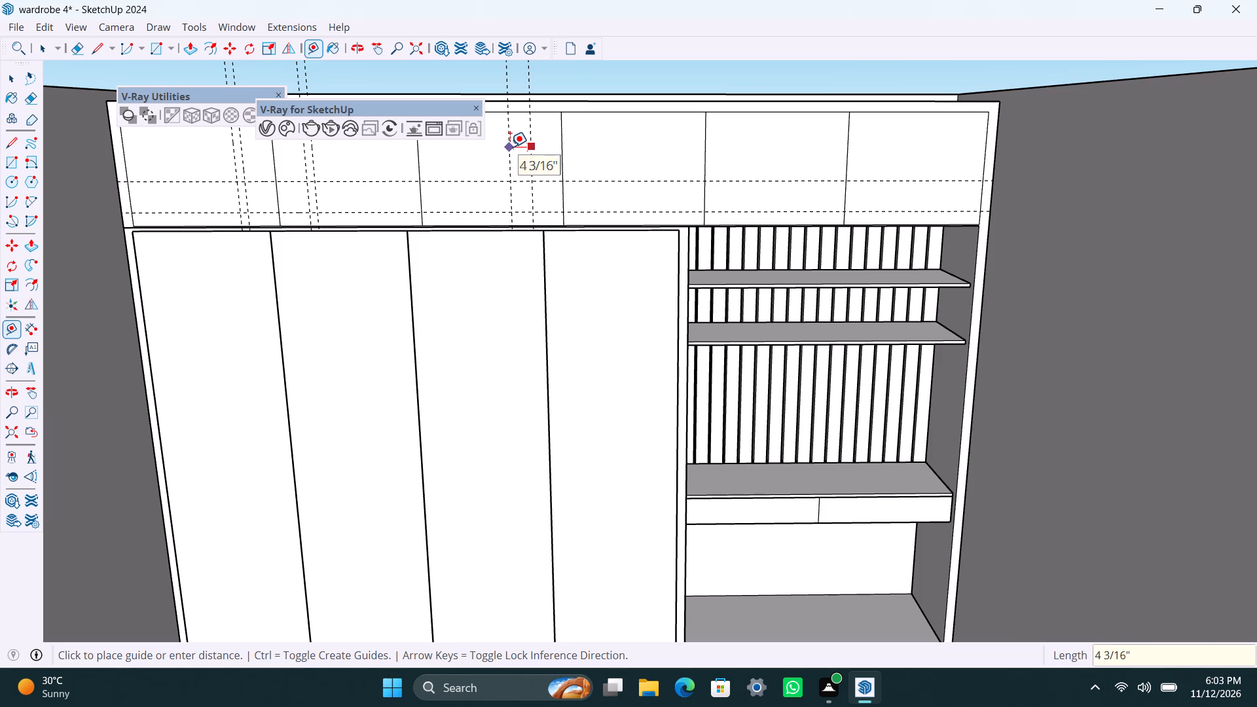
text(1.5")
key(Return)
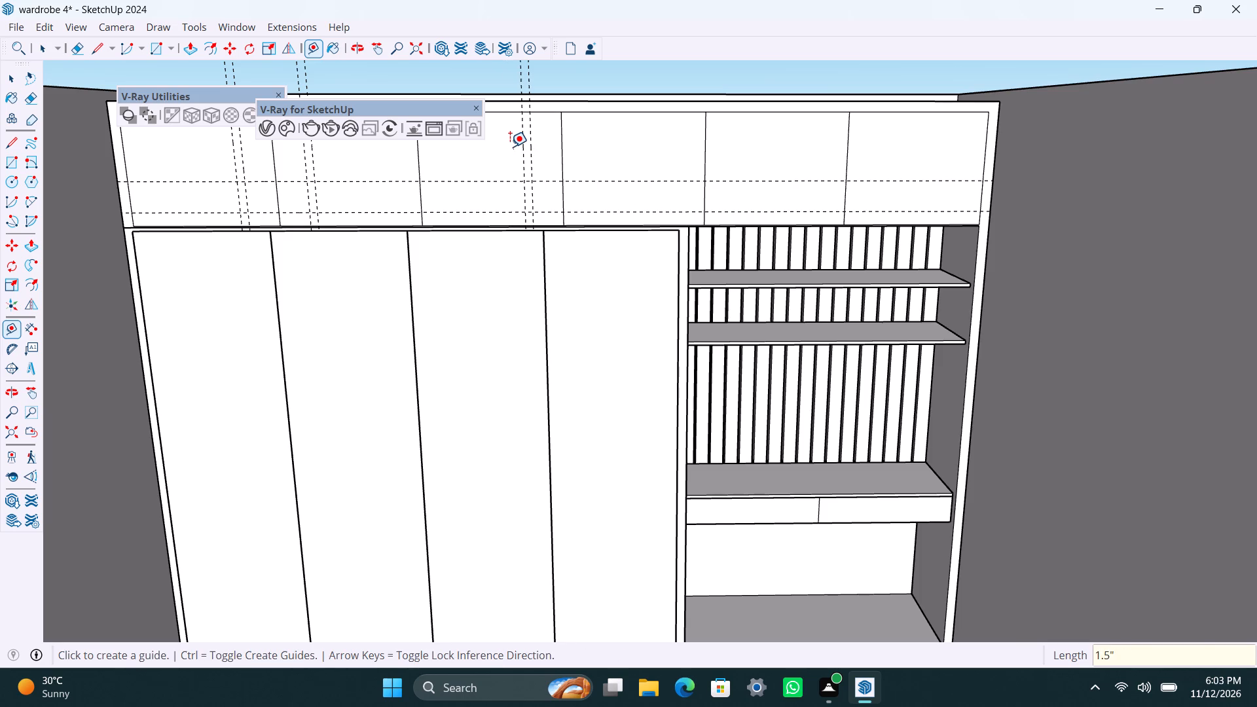
Place vertical guides on the fourth upper panel, one 6" from its joint with the third panel and another 1.5" farther out.
click(560, 145)
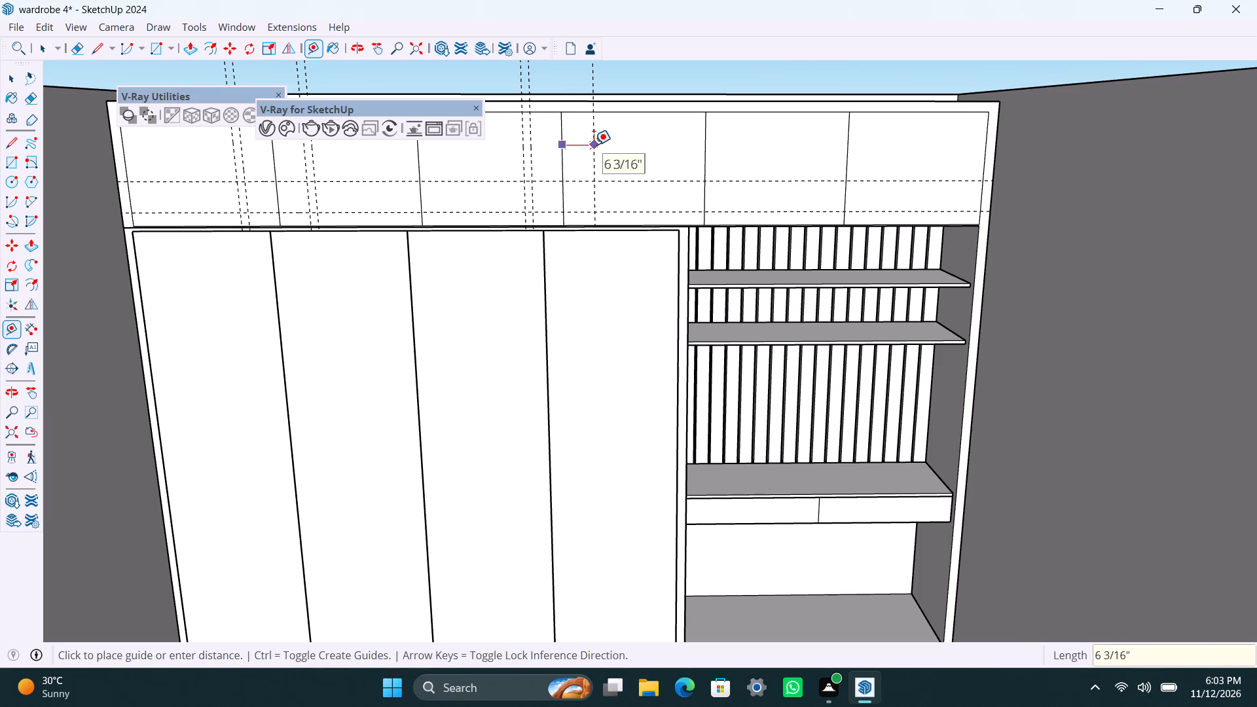
text(6")
key(Return)
click(592, 143)
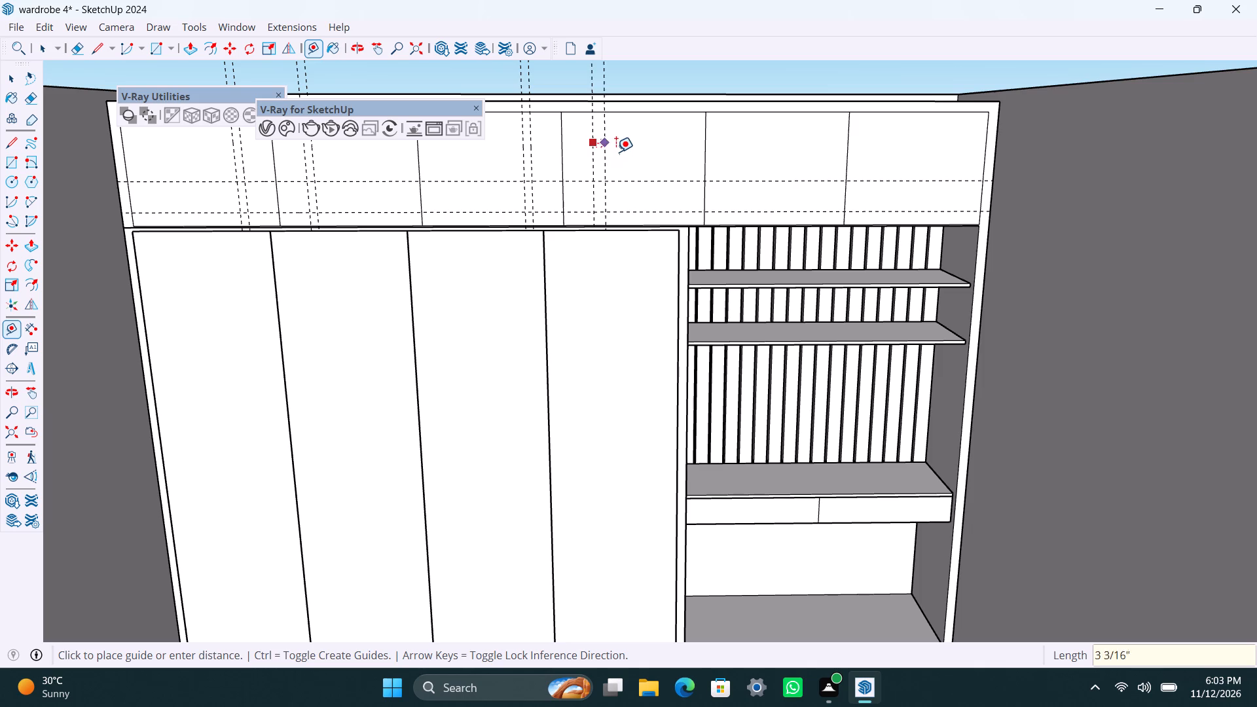
text(1.5")
key(Return)
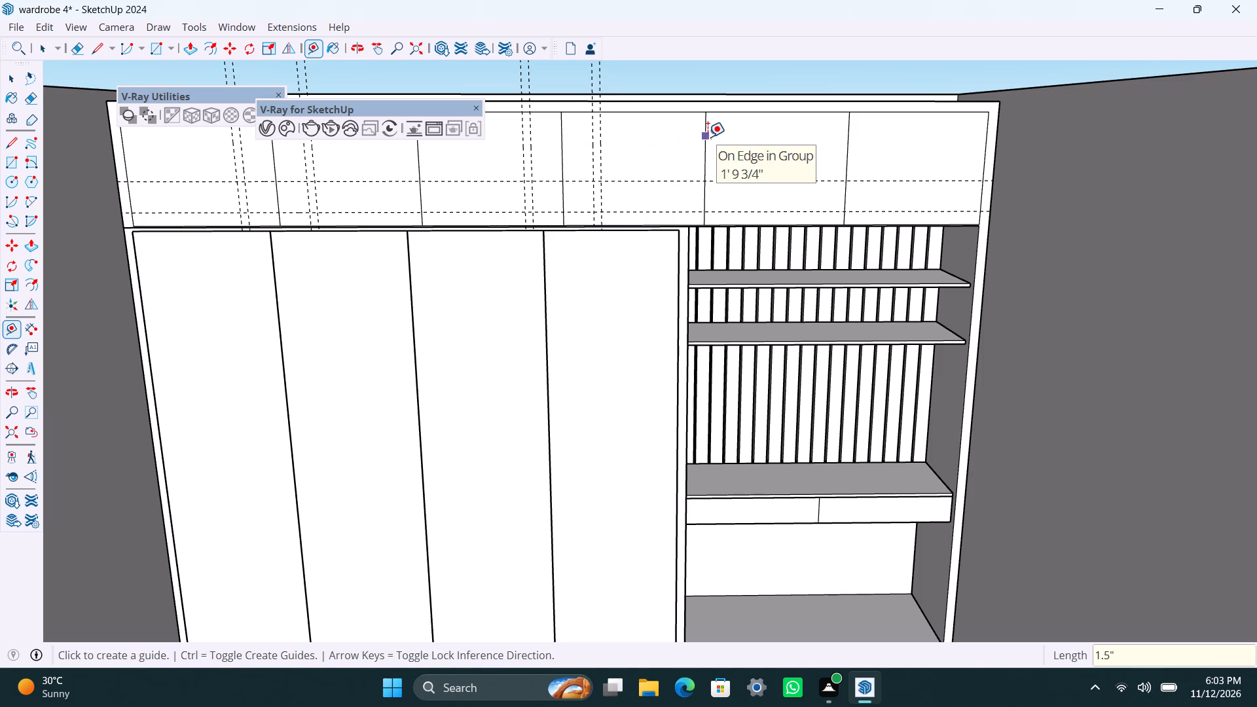
Place vertical guides on the fifth upper panel, one 6" from its joint with the sixth panel and another 1.5" farther out.
click(852, 148)
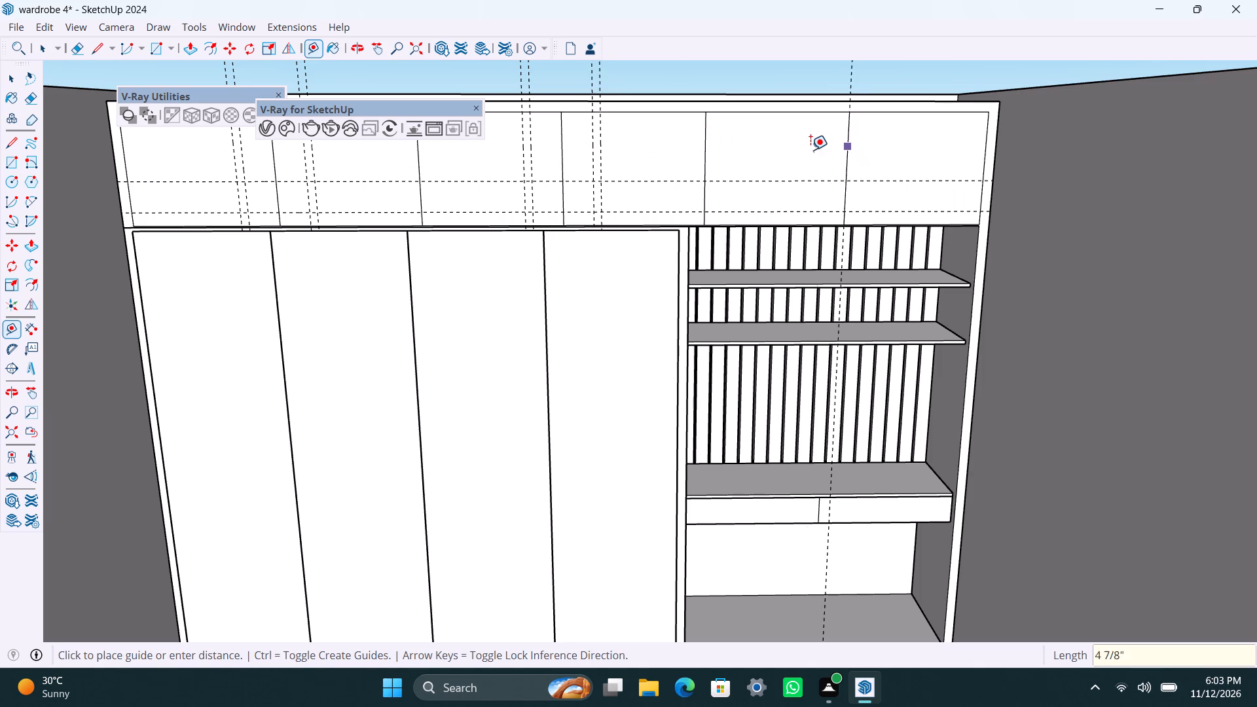
text(6")
key(Return)
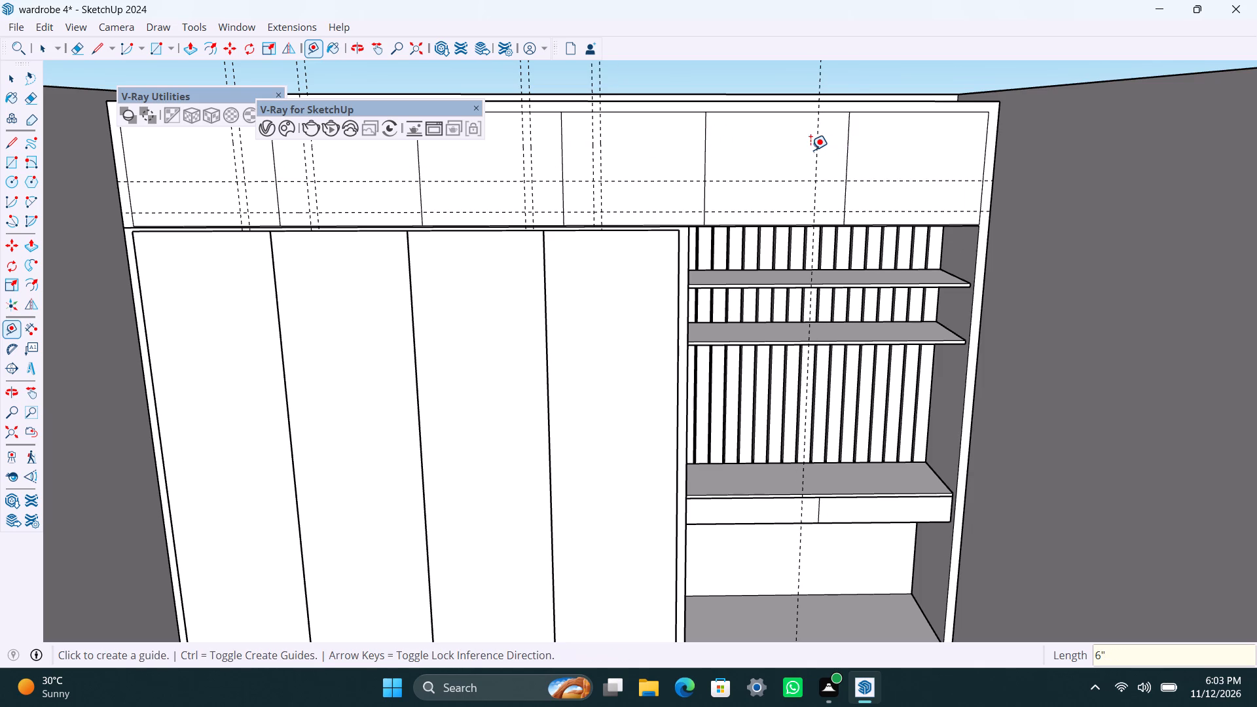
click(816, 136)
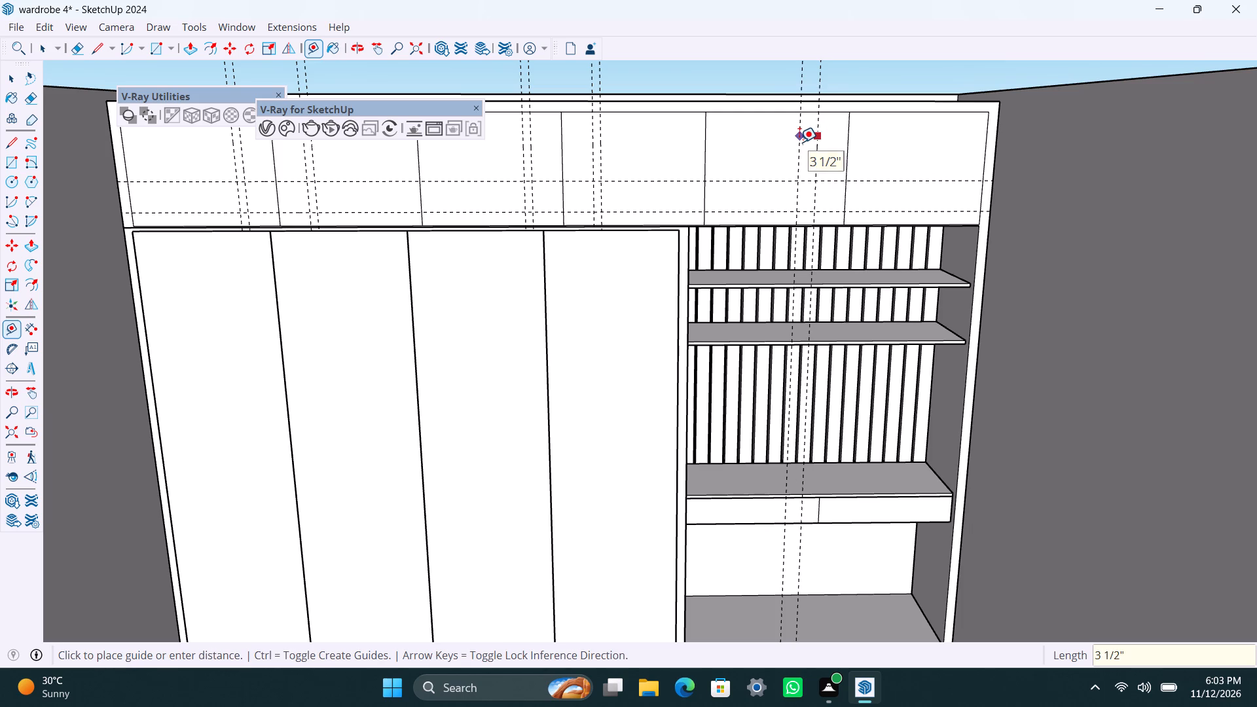
text(1.5")
key(Return)
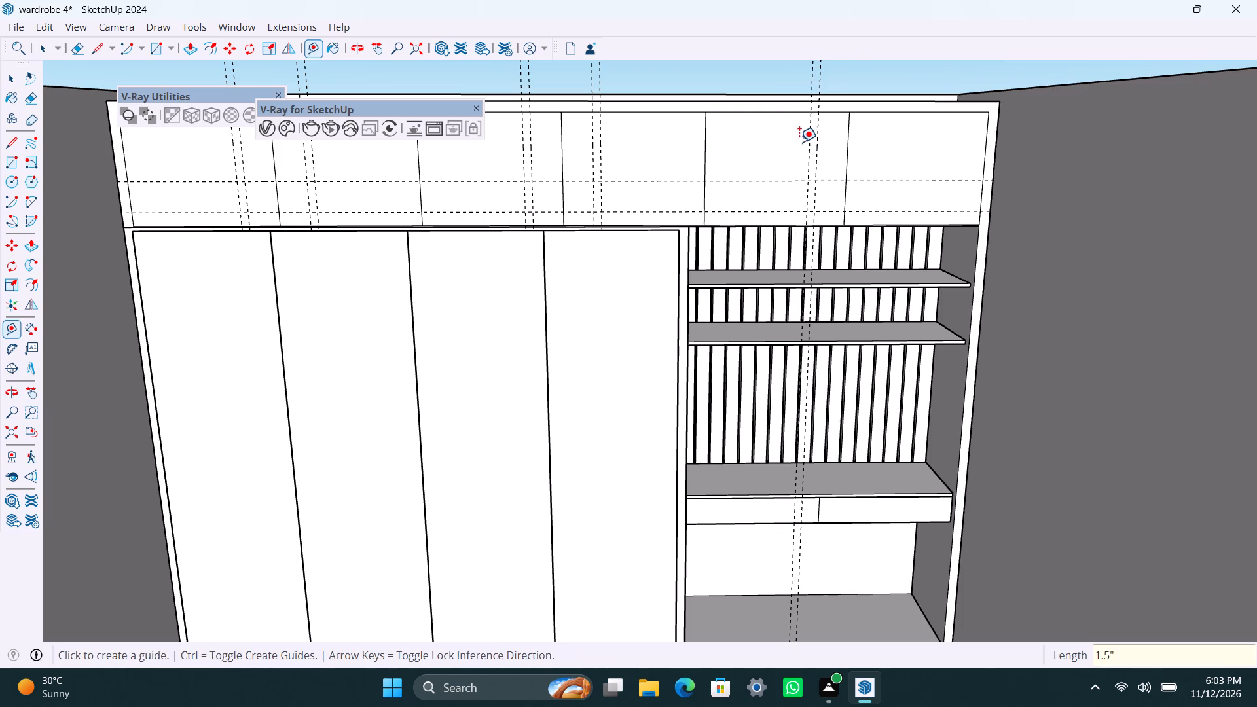
Place vertical guides on the sixth upper panel, one 6" from its joint with the fifth panel and another 1.5" farther out.
click(848, 140)
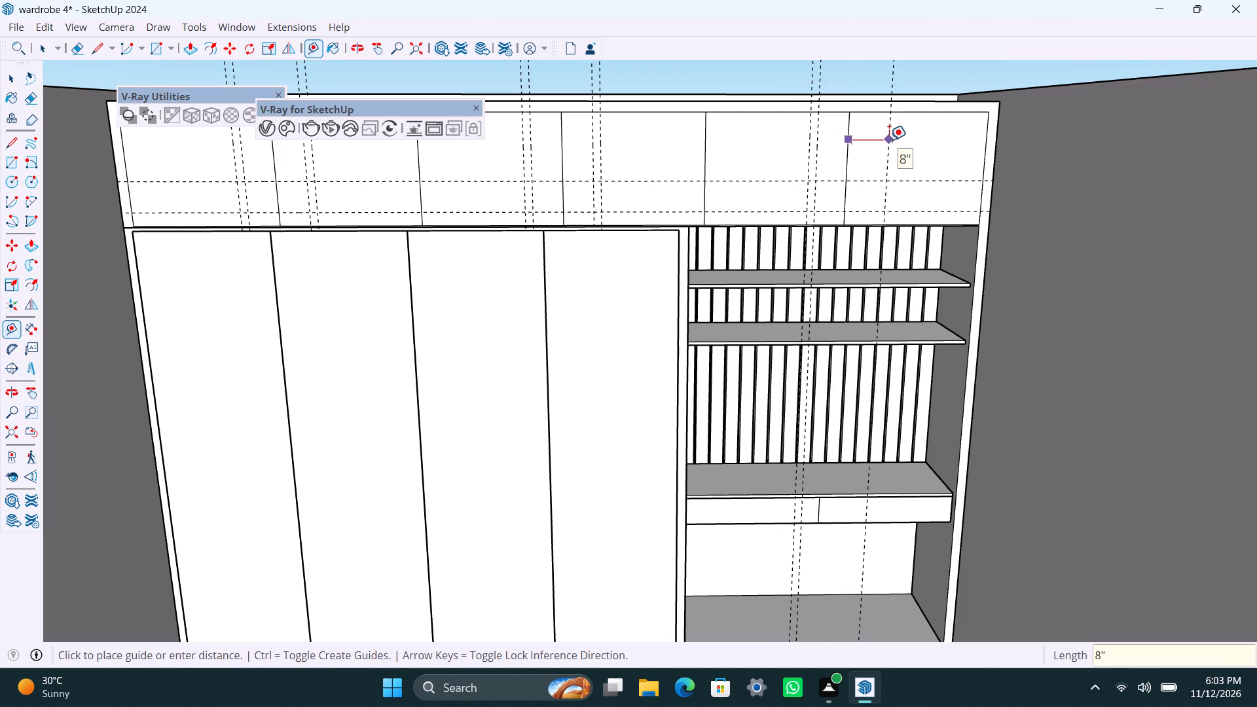
key(1)
key(BackSpace)
text(6")
key(Return)
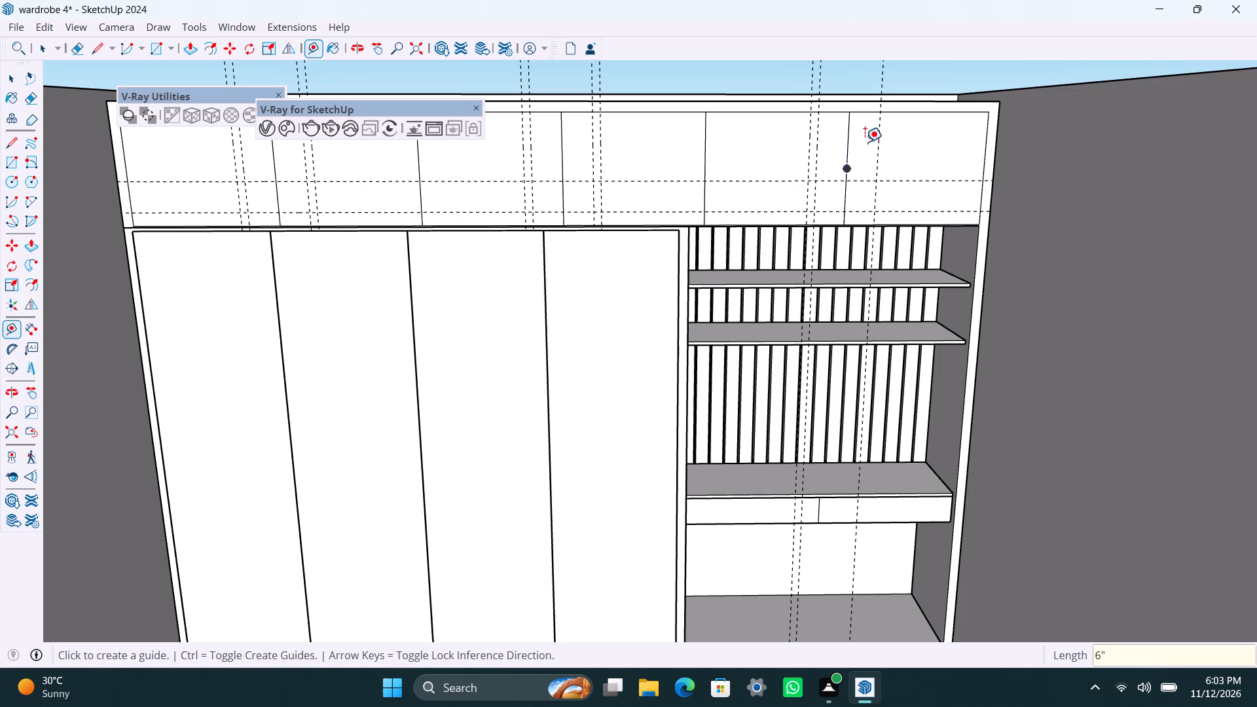
click(882, 141)
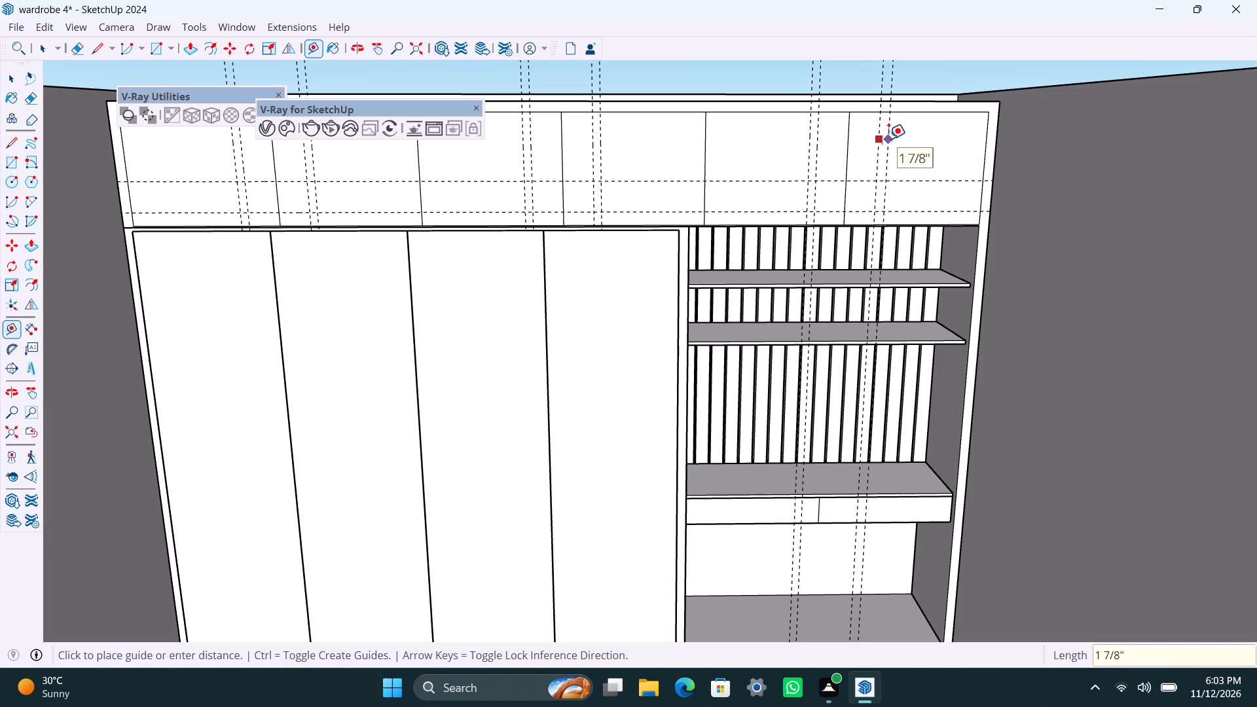
text(1.5")
key(Return)
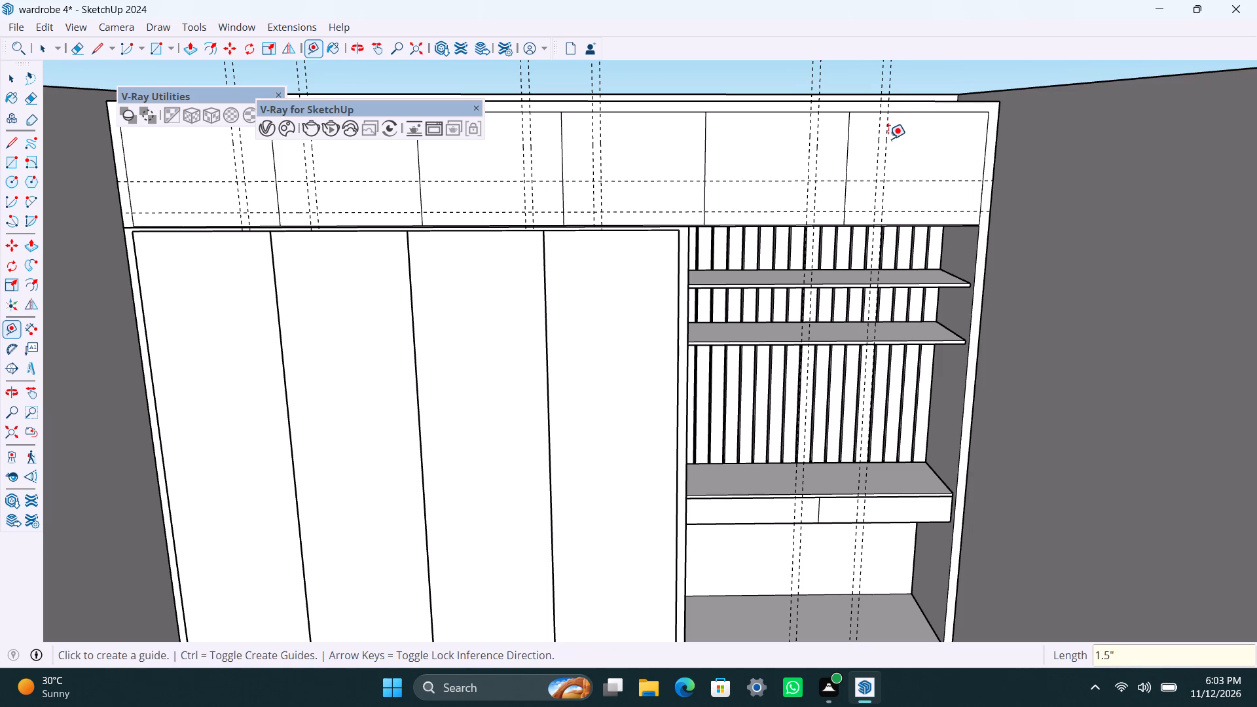
key(space)
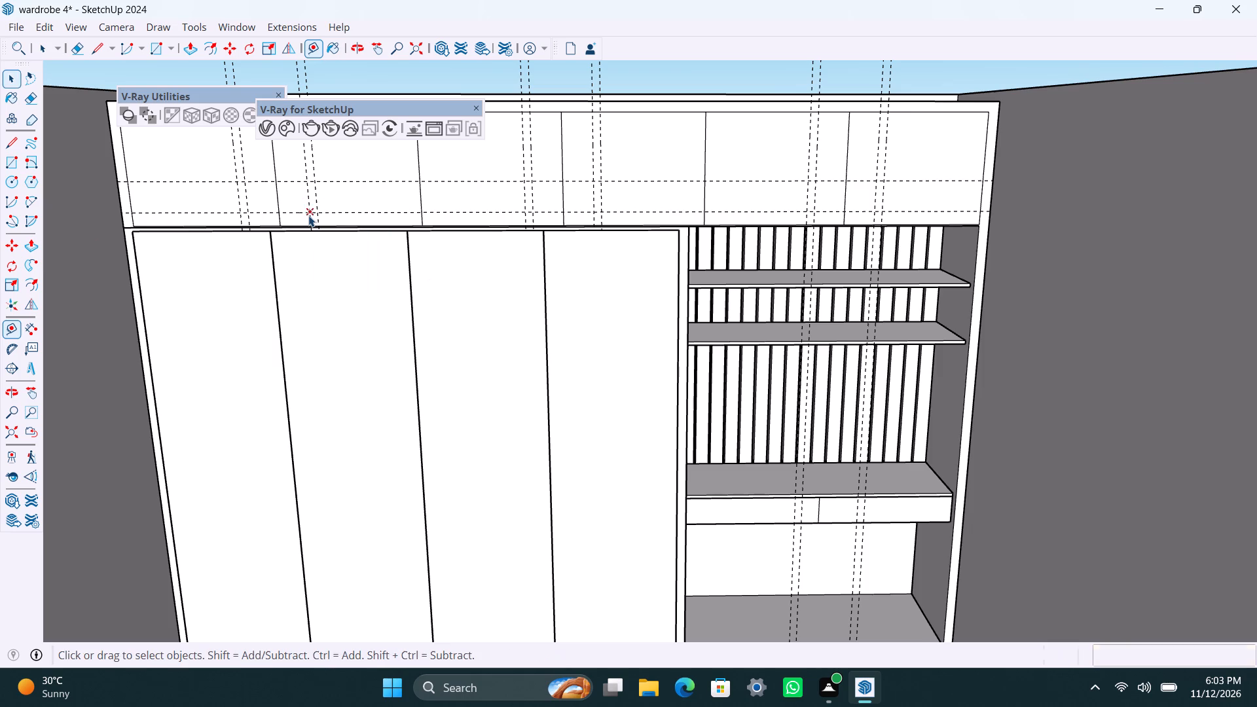
Save the wardrobe model.
key(ctrl+s)
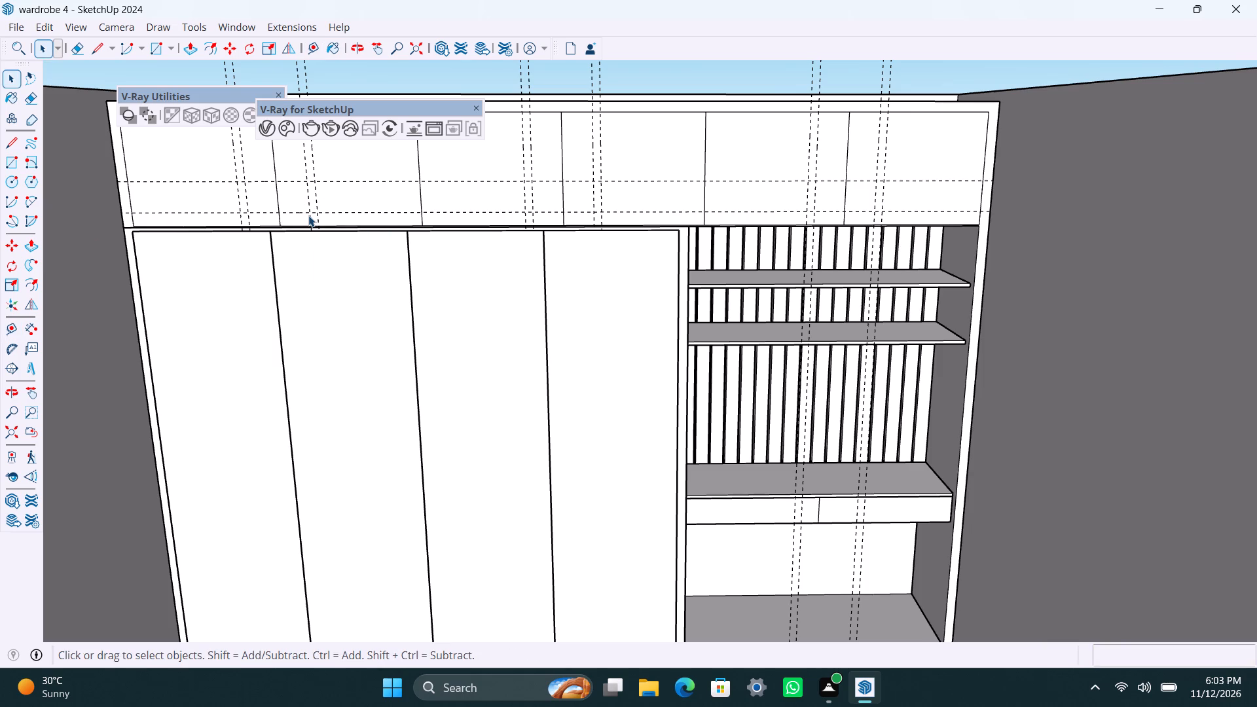
Draw a narrow upright handle rectangle between the crossing guides on the first upper panel and make it a group.
scroll(278, 219, up, 4)
middle_drag(248, 215, 265, 191)
scroll(242, 195, up, 1)
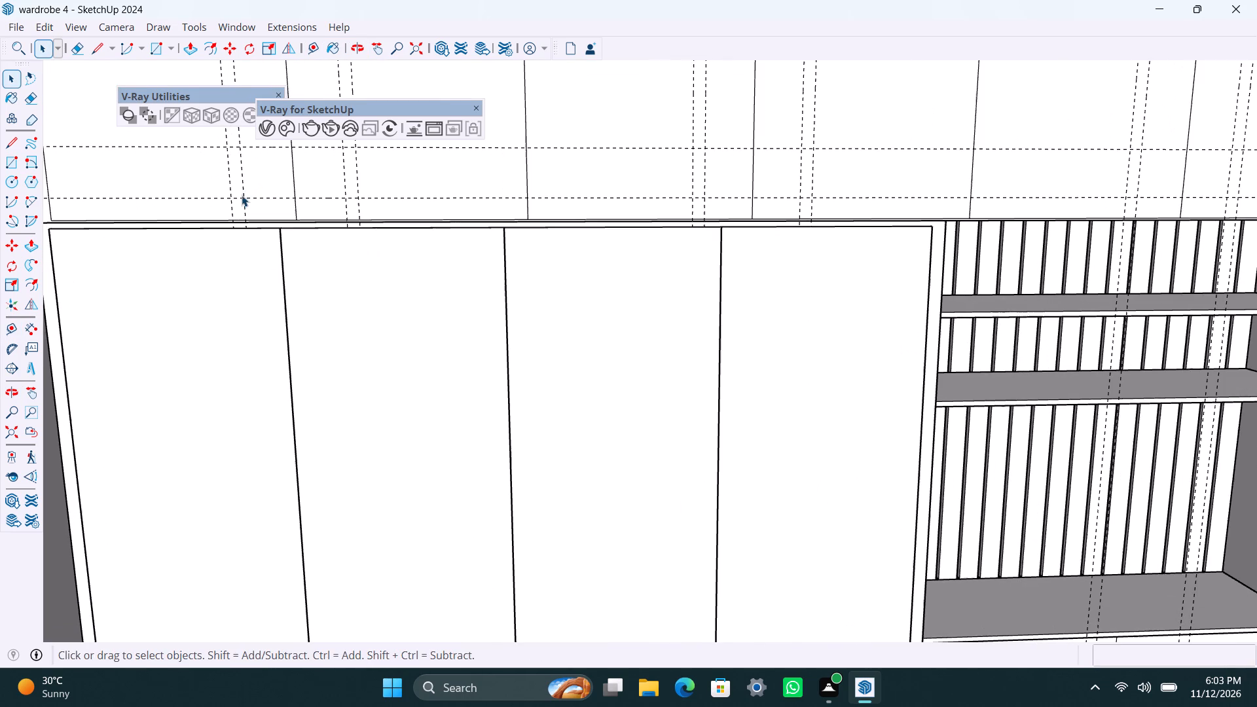
key(r)
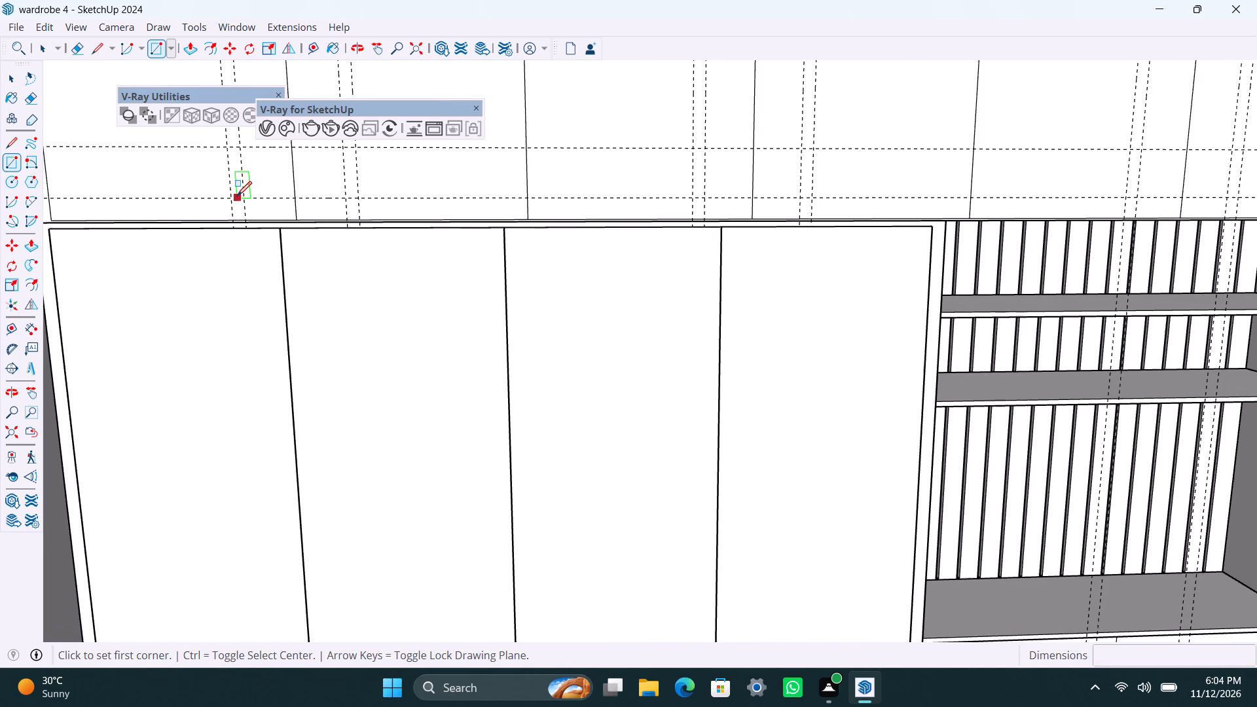
click(244, 145)
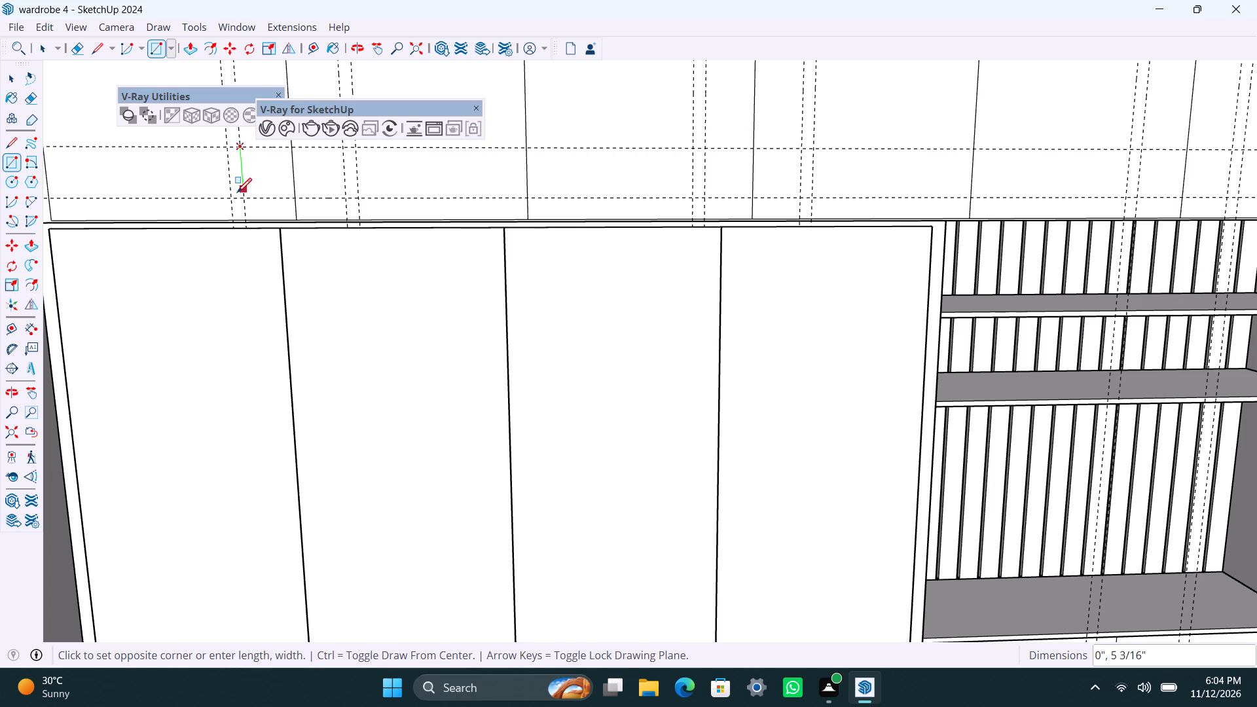
click(234, 198)
key(space)
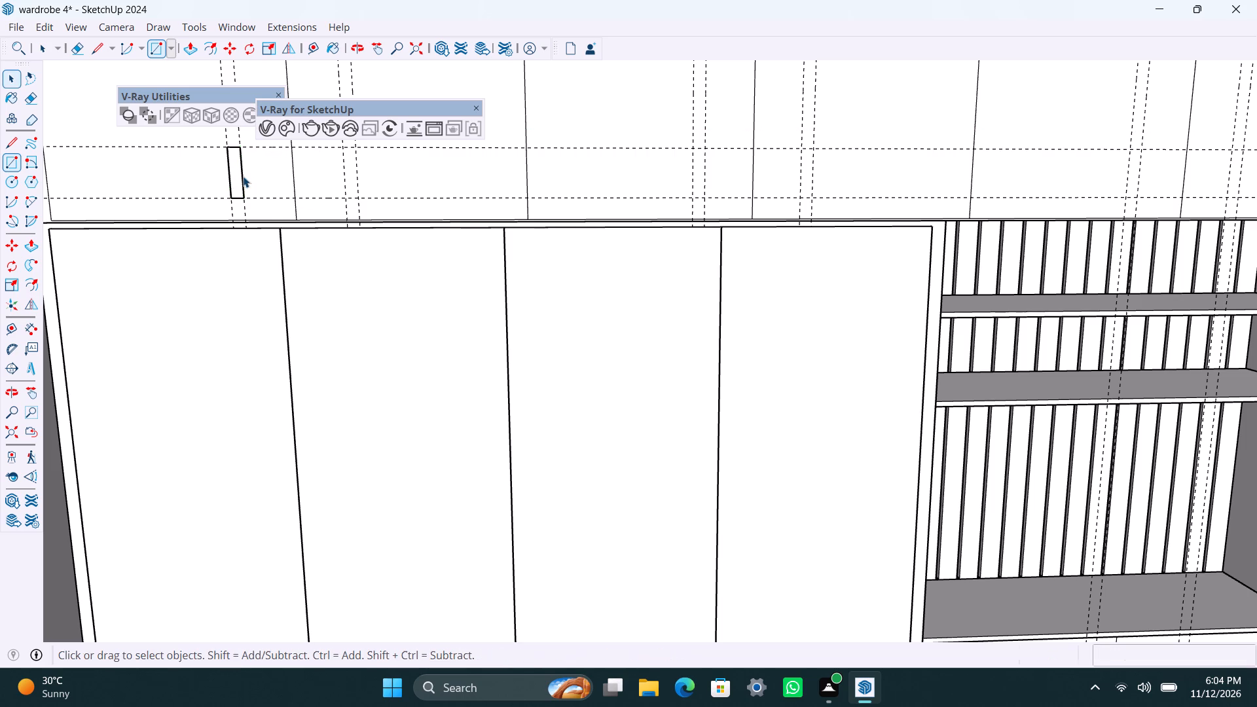
double_click(234, 188)
right_click(234, 187)
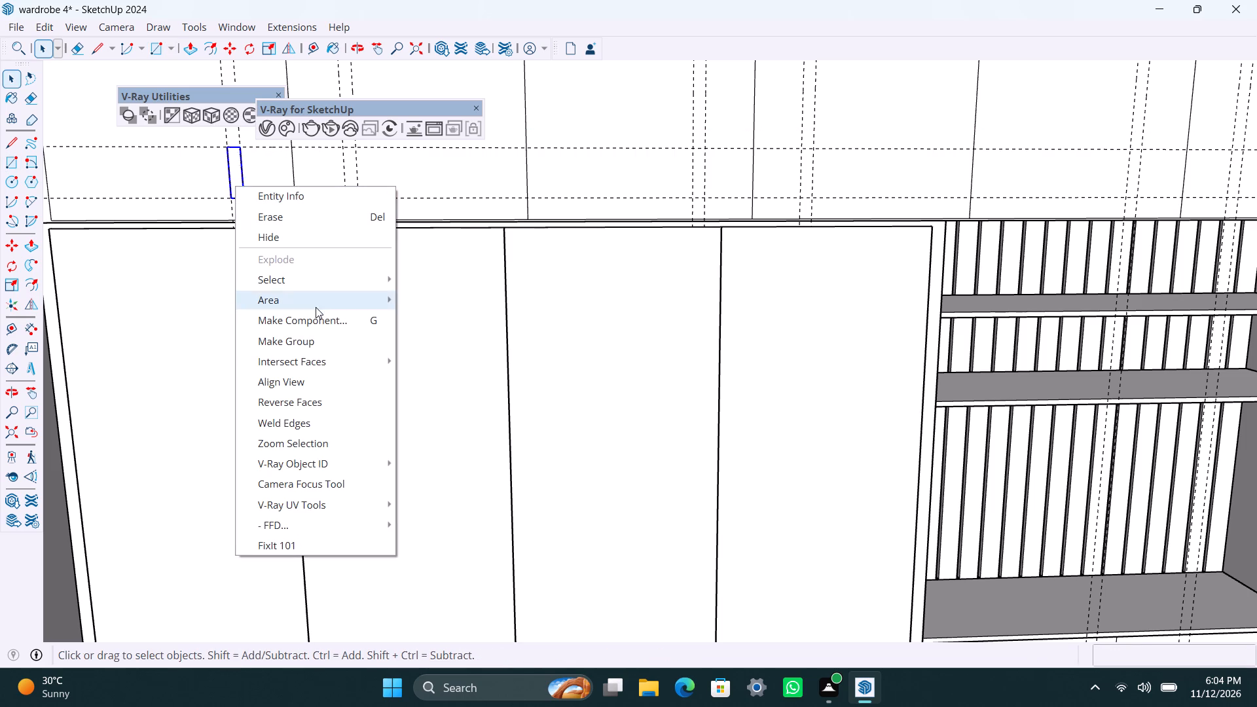
click(299, 341)
Extrude the handle rectangle on the first upper panel outward by 0.5" inside its group, and close the group.
scroll(283, 199, up, 3)
triple_click(216, 166)
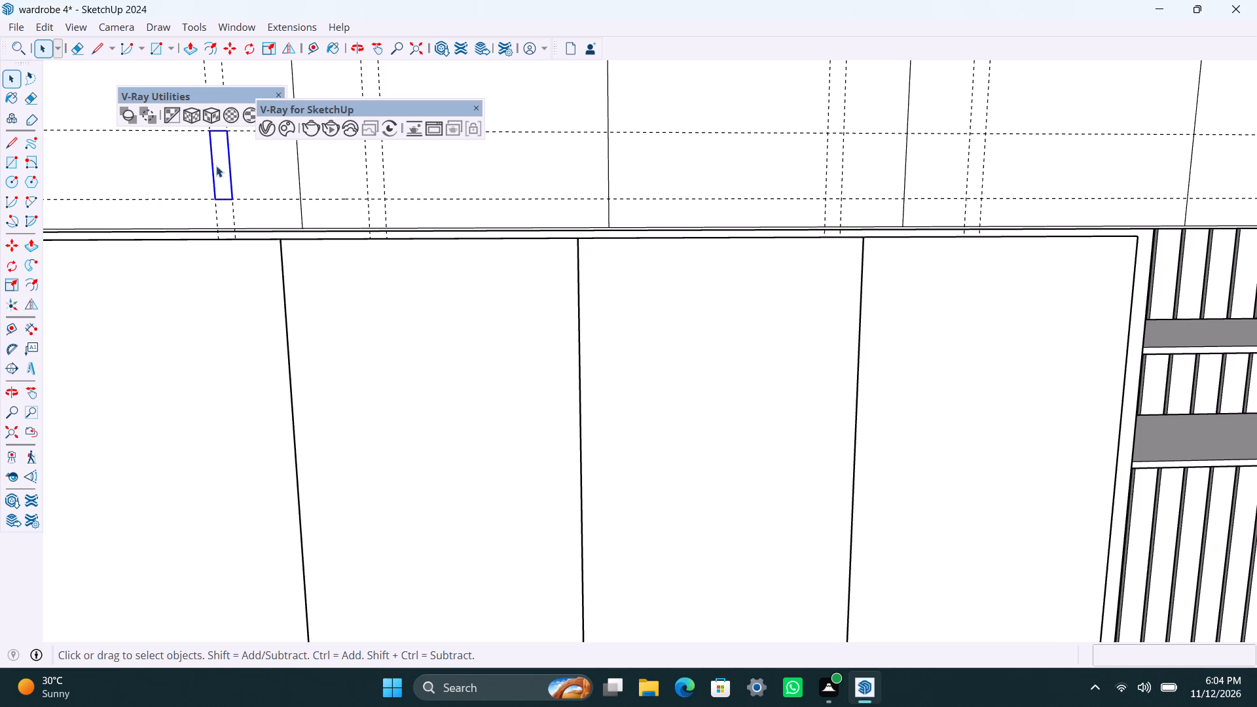
key(p)
click(216, 164)
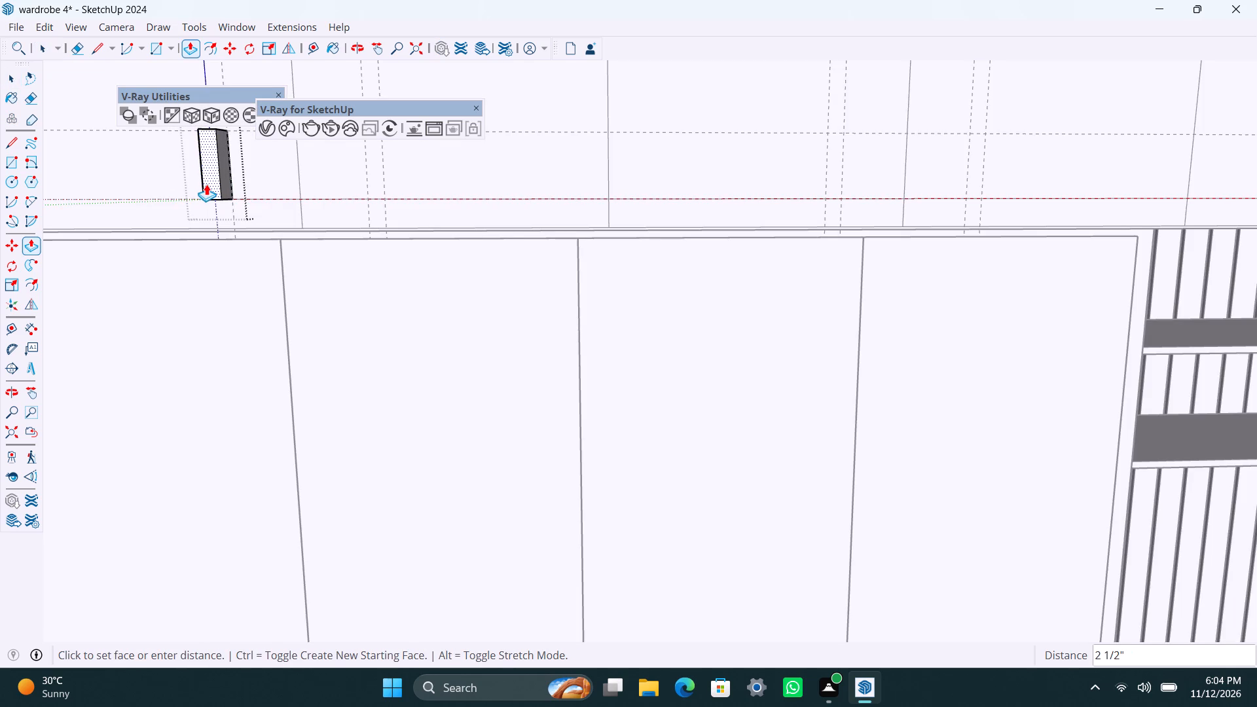
text(0.5")
key(Return)
key(space)
scroll(207, 223, down, 3)
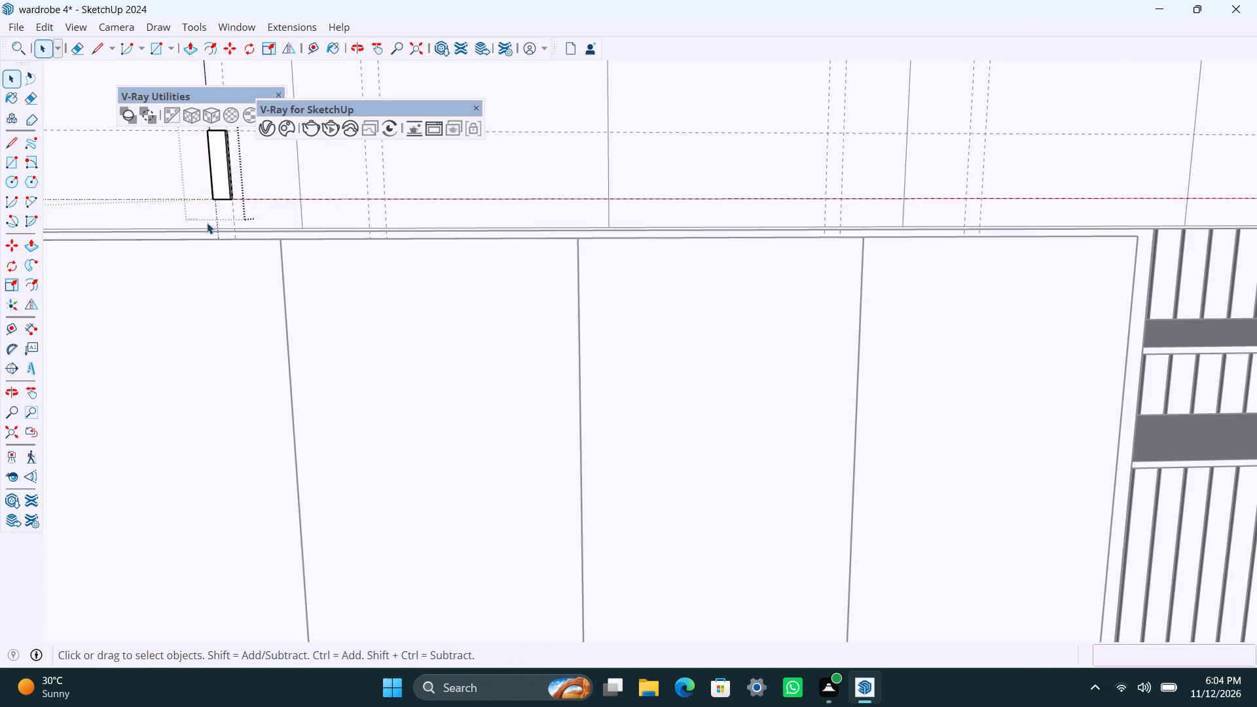
scroll(207, 223, down, 1)
middle_drag(341, 242, 294, 256)
click(341, 175)
Draw a 1 1/2" by 6" handle rectangle between the crossing guides on the second upper panel and make it a group.
scroll(351, 186, up, 2)
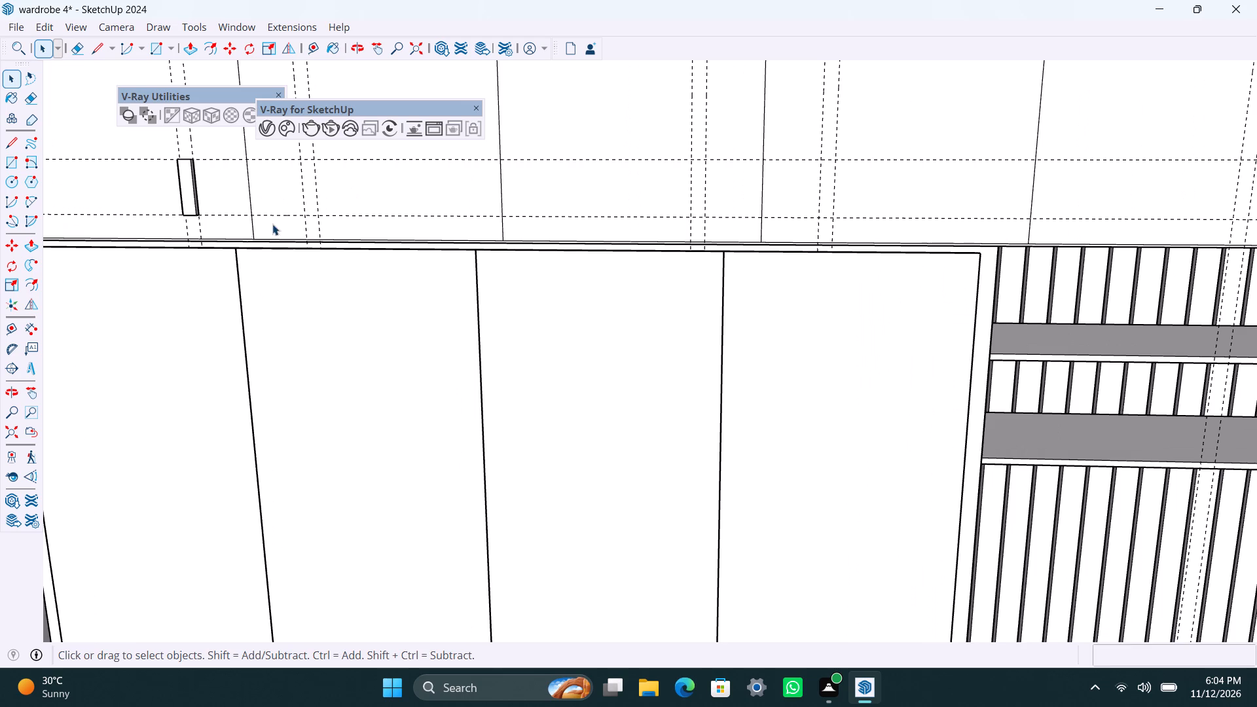
key(r)
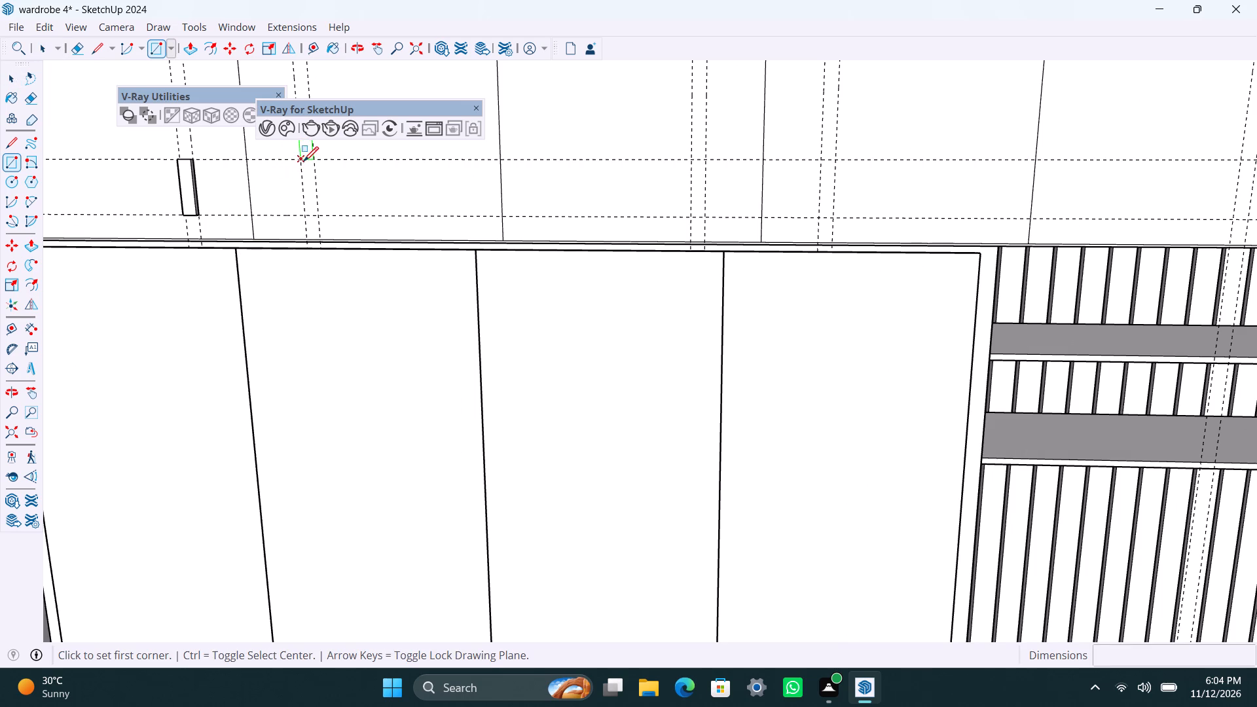
click(304, 160)
click(318, 214)
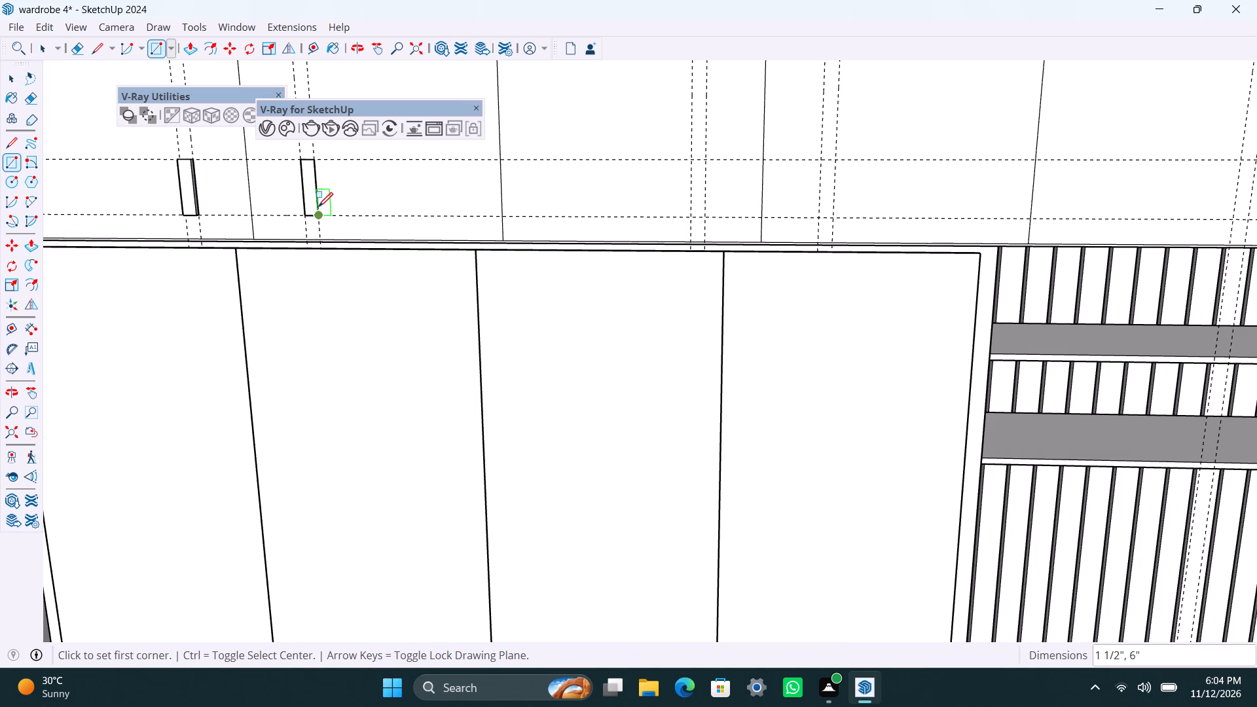
key(space)
double_click(313, 206)
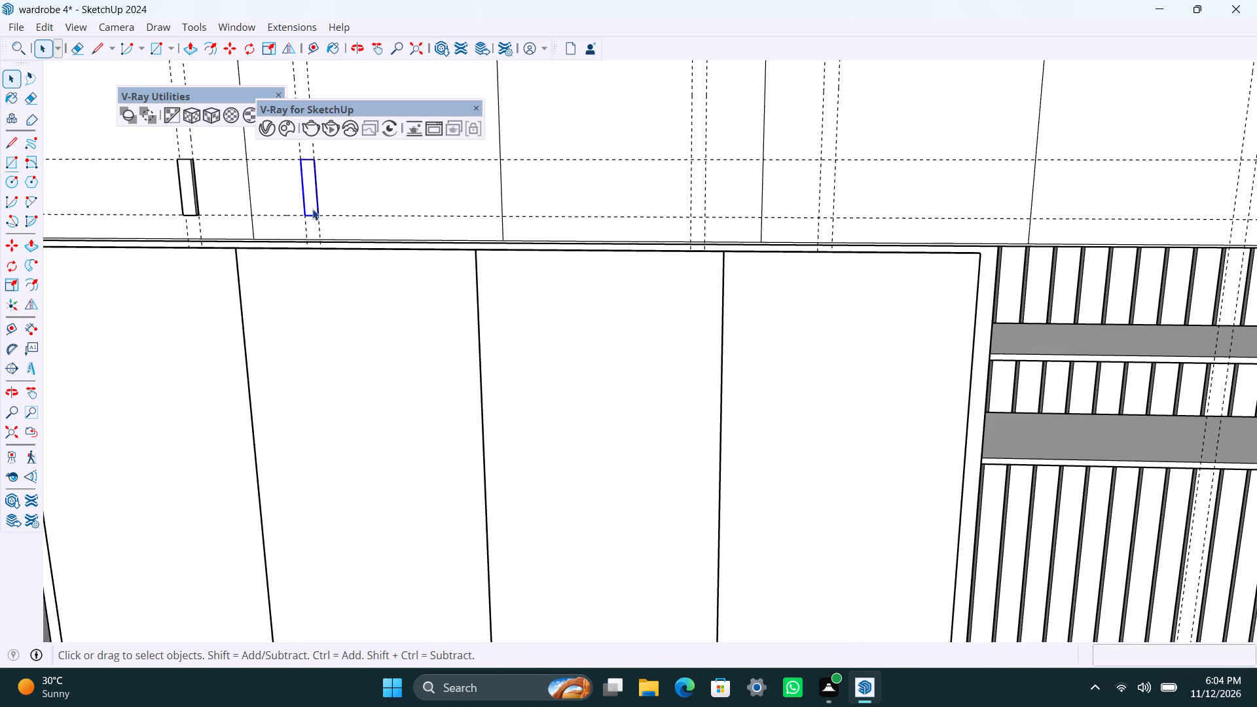
right_click(312, 209)
drag(382, 369, 379, 362)
Extrude the handle rectangle on the second upper panel outward by 0.5" inside its group, and close the group.
scroll(332, 246, up, 3)
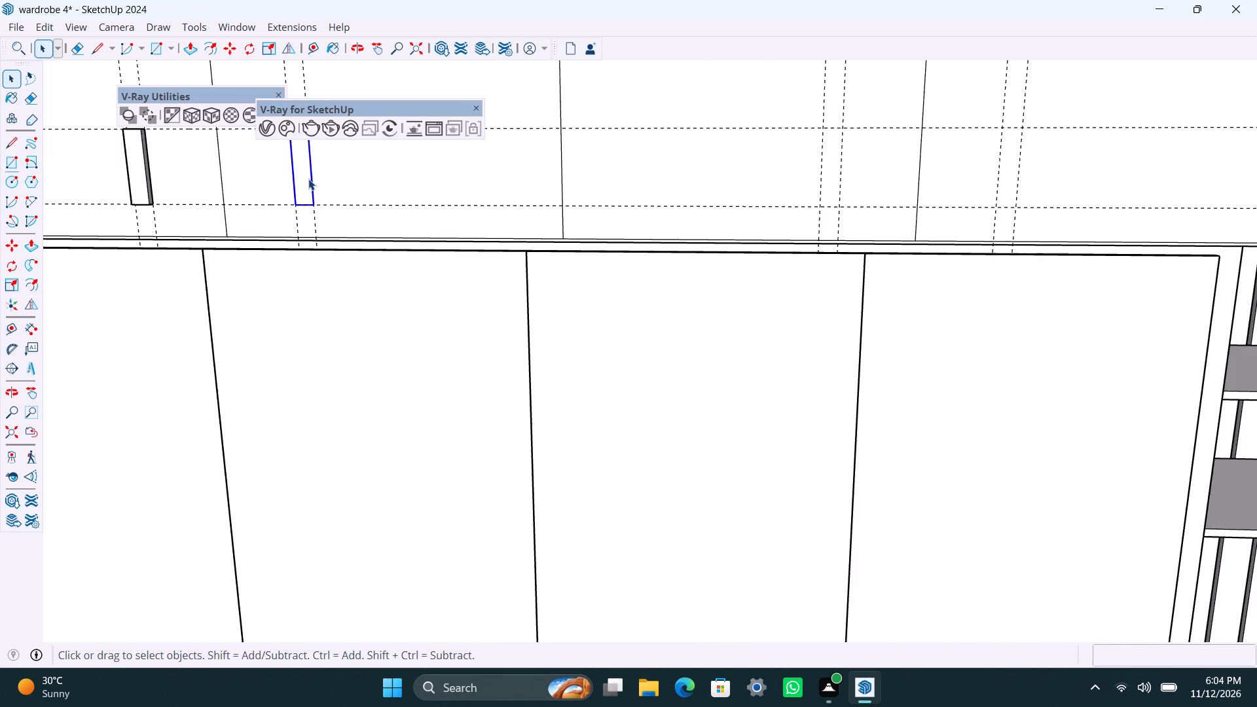
double_click(308, 179)
click(308, 179)
key(p)
click(306, 181)
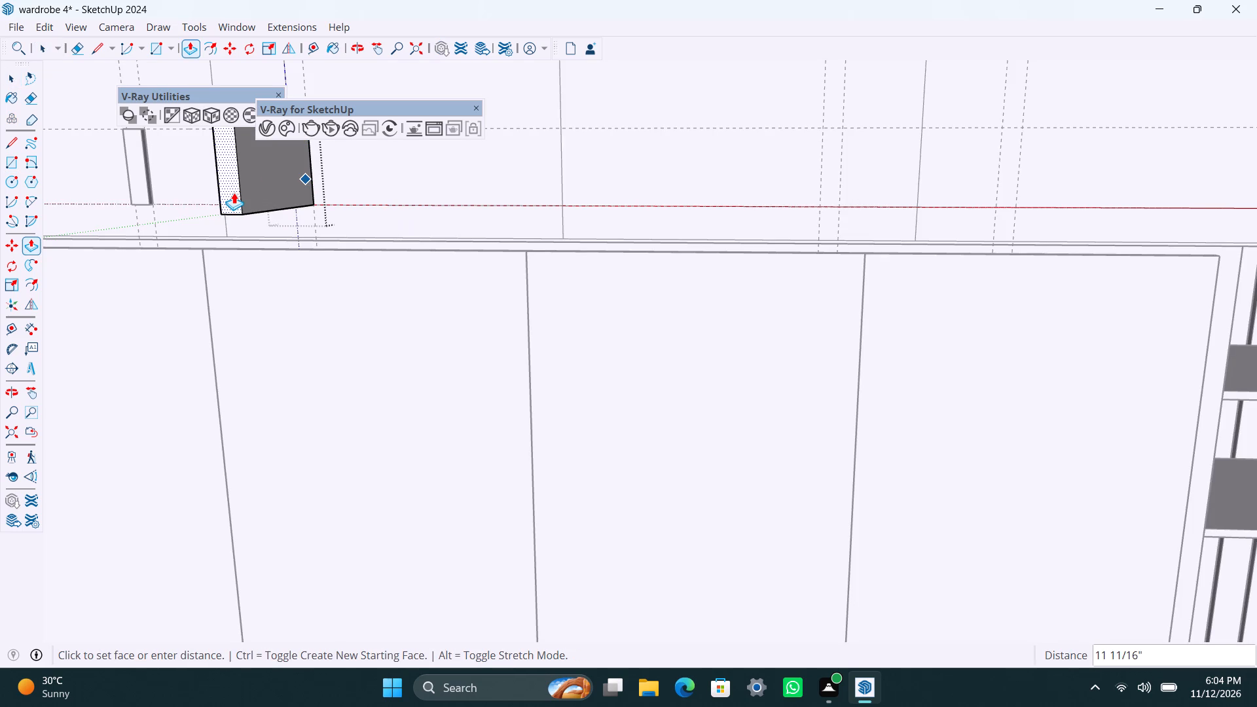
text(0.5")
key(Return)
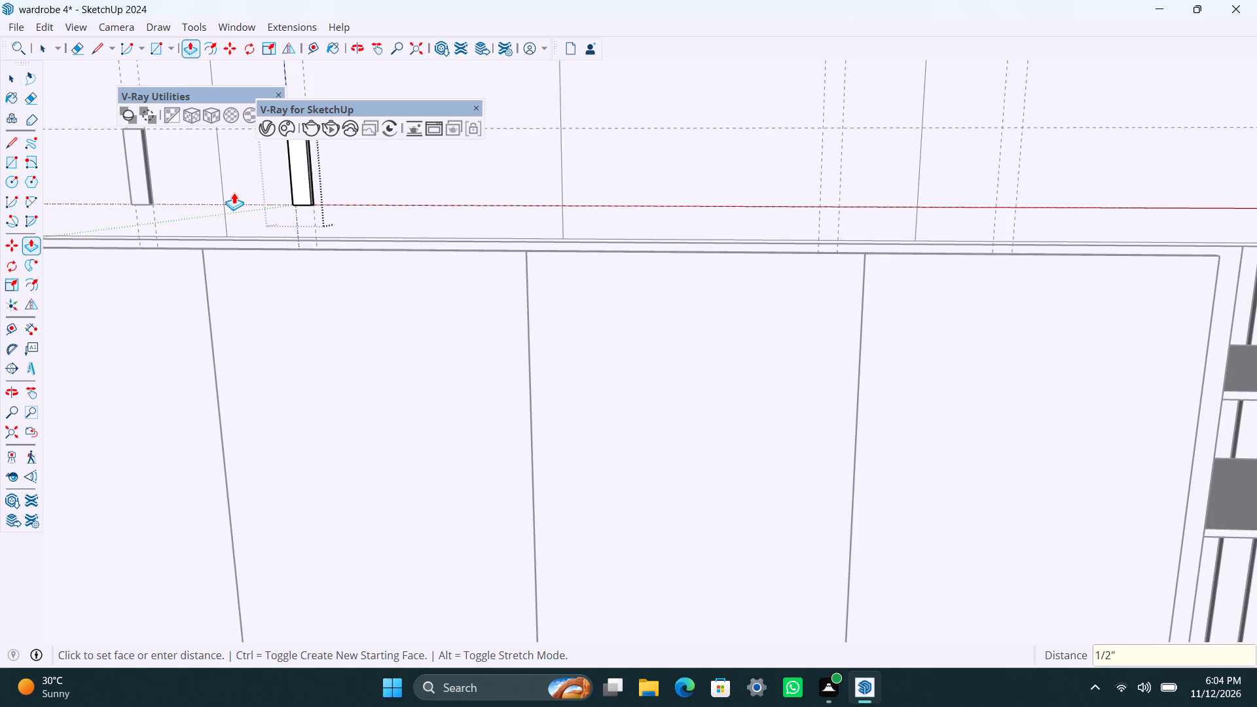
key(space)
scroll(354, 237, down, 3)
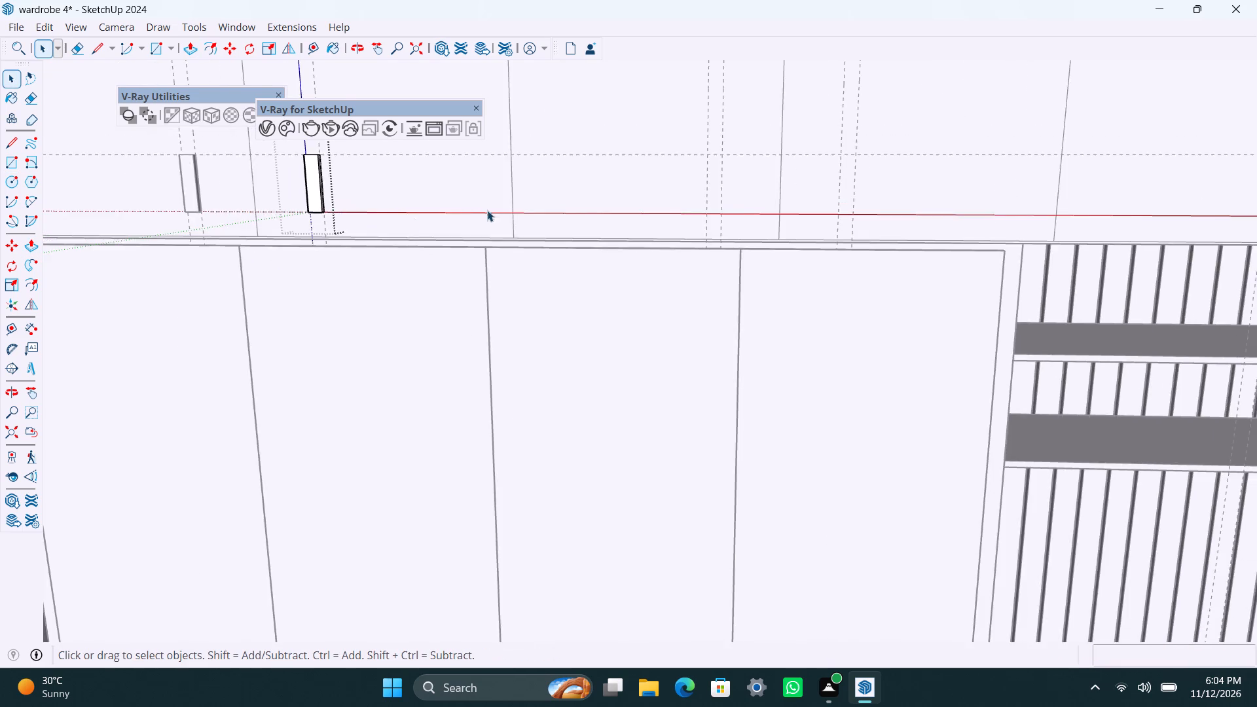
scroll(490, 208, down, 4)
click(508, 214)
Draw a 1 1/2" by 6" handle rectangle between the crossing guides on the third upper panel and make it a group.
scroll(384, 305, down, 4)
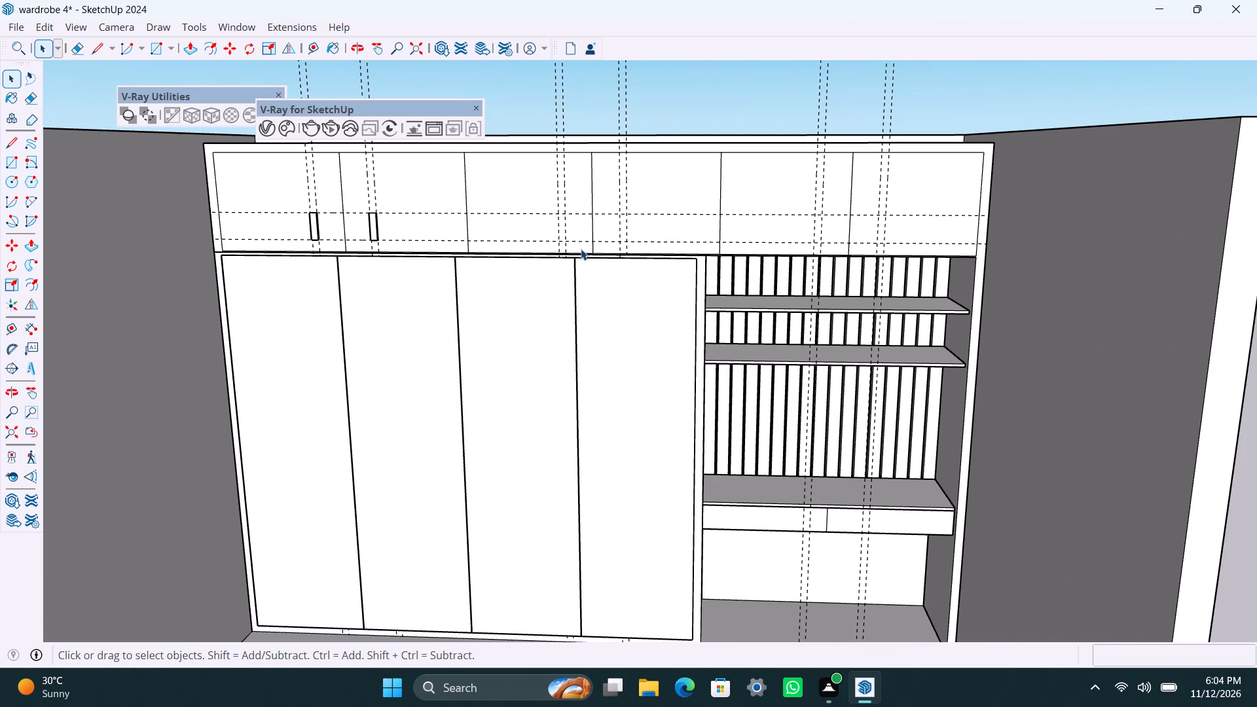
scroll(580, 247, up, 3)
middle_drag(577, 247, 515, 257)
scroll(531, 242, up, 5)
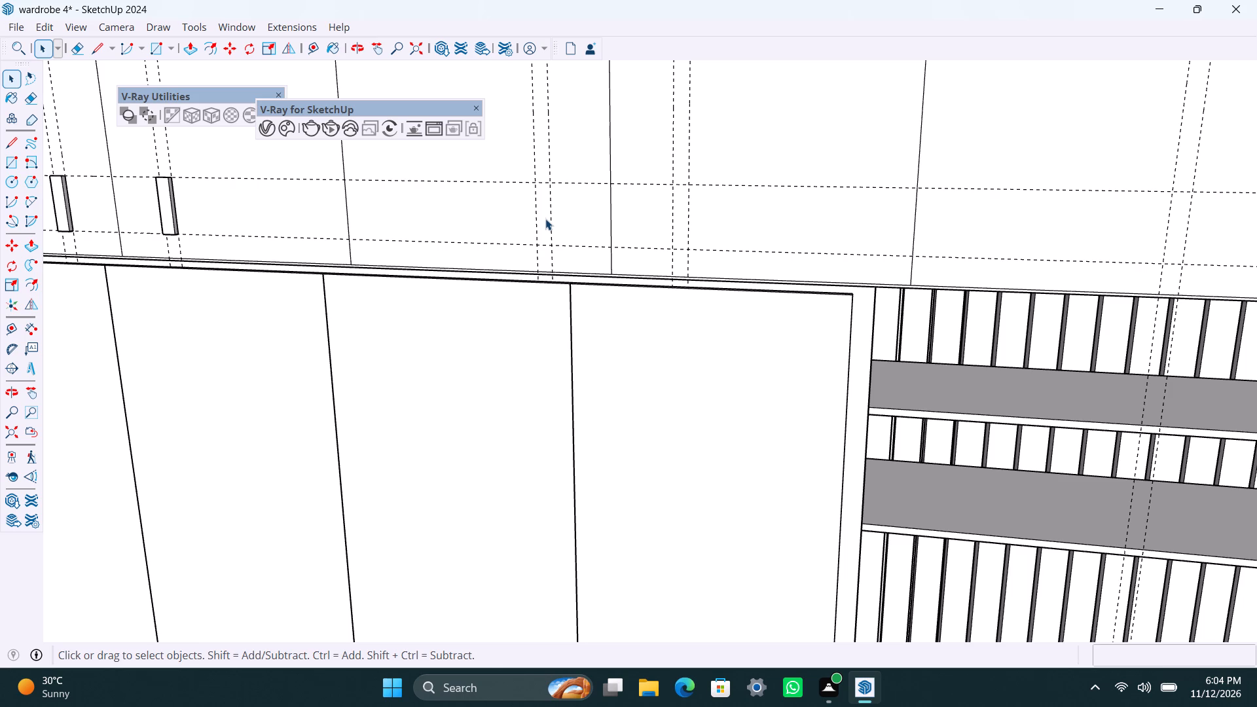
key(r)
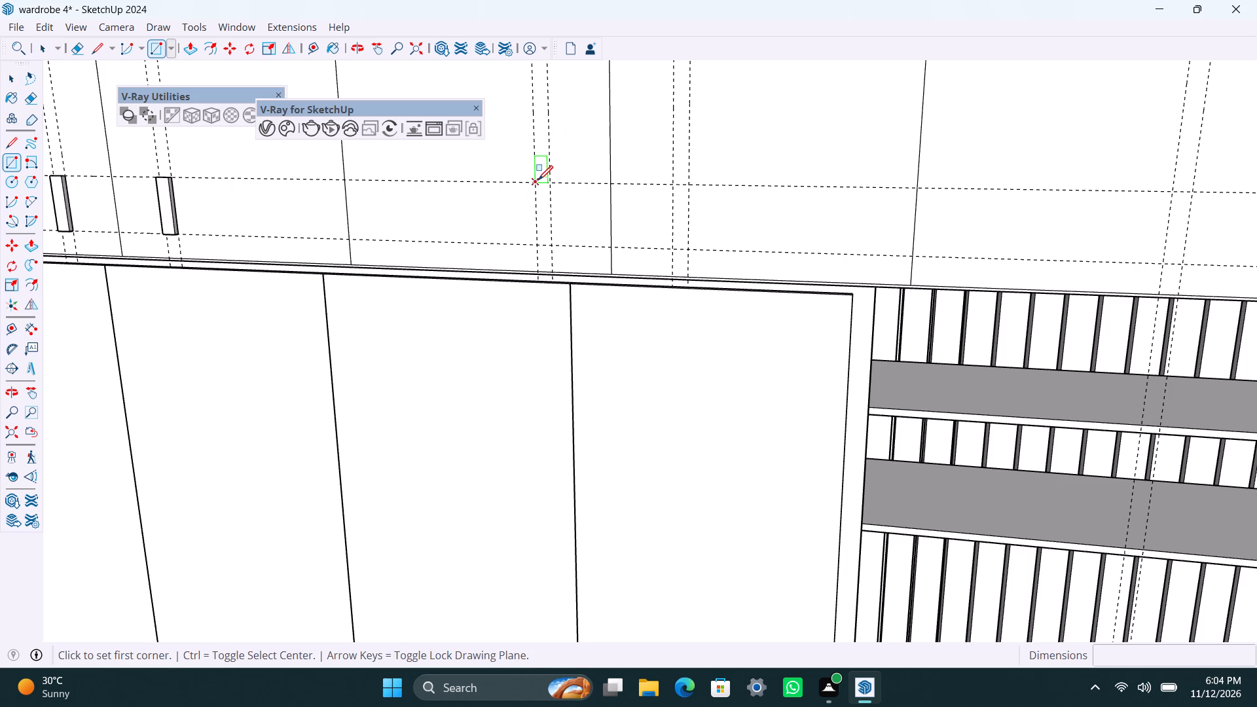
click(538, 180)
click(551, 247)
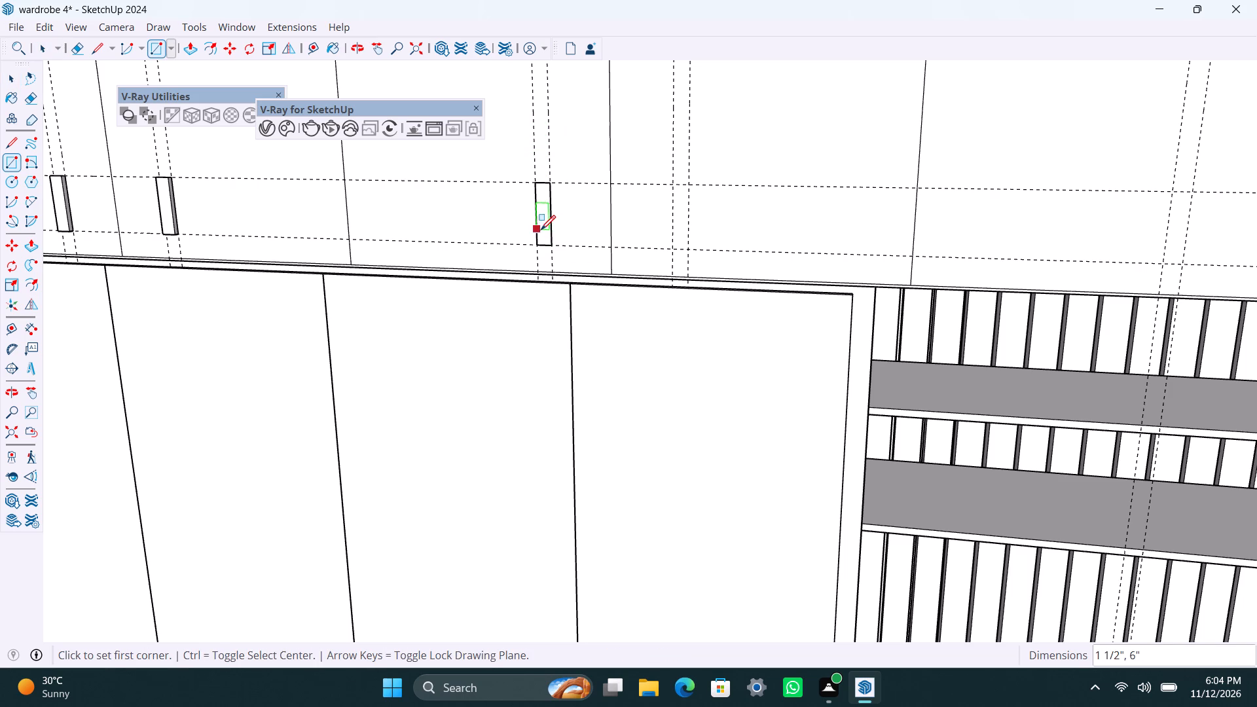
key(space)
double_click(539, 224)
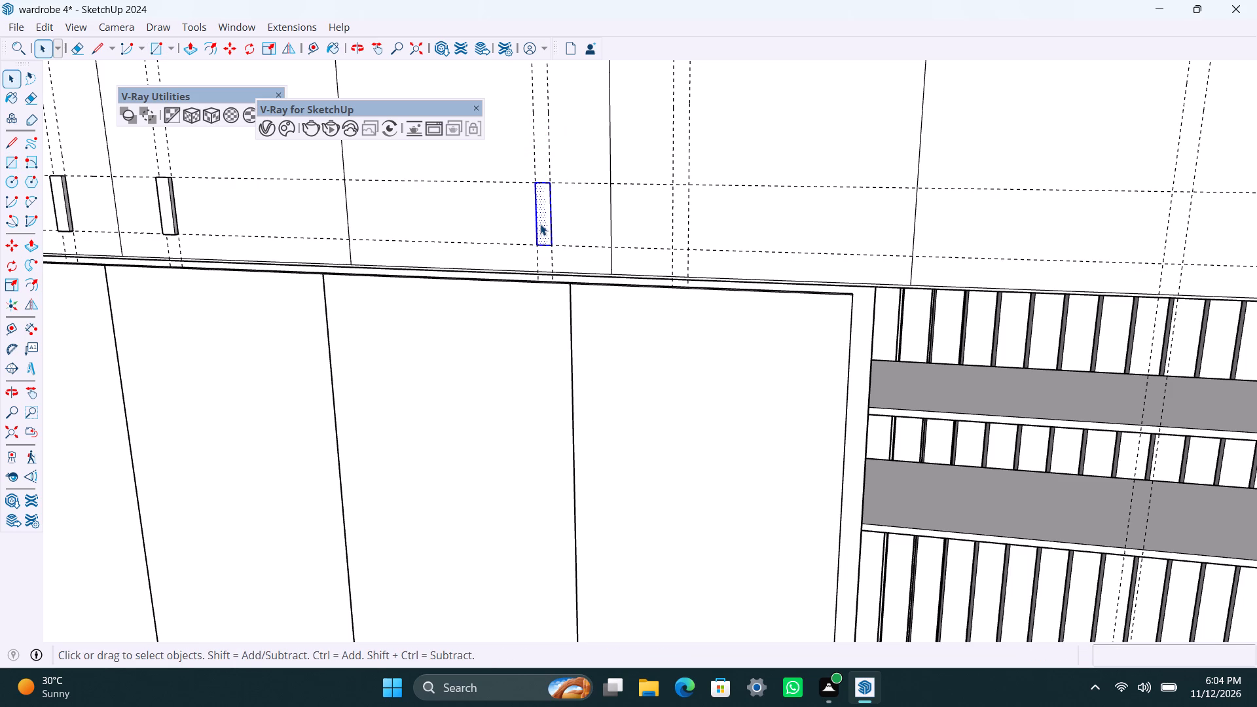
right_click(540, 224)
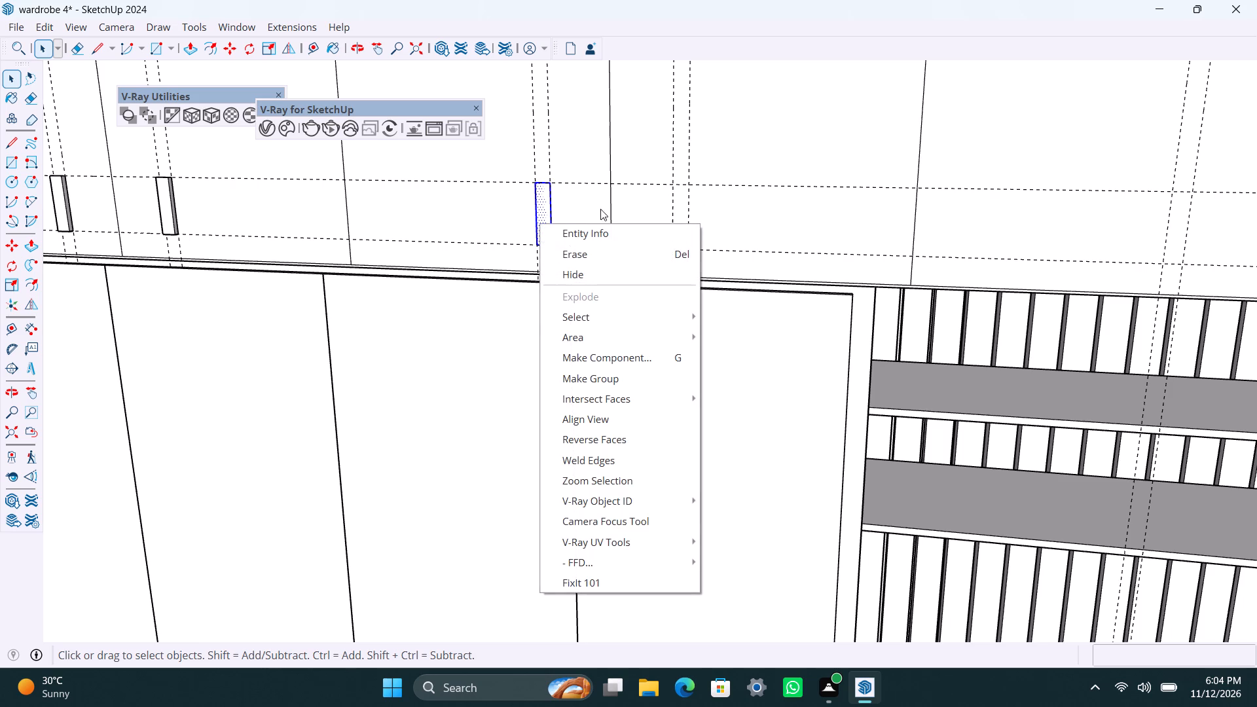
click(597, 374)
Extrude the handle rectangle on the third upper panel outward by 0.5" inside its group, and close the group.
scroll(546, 248, up, 2)
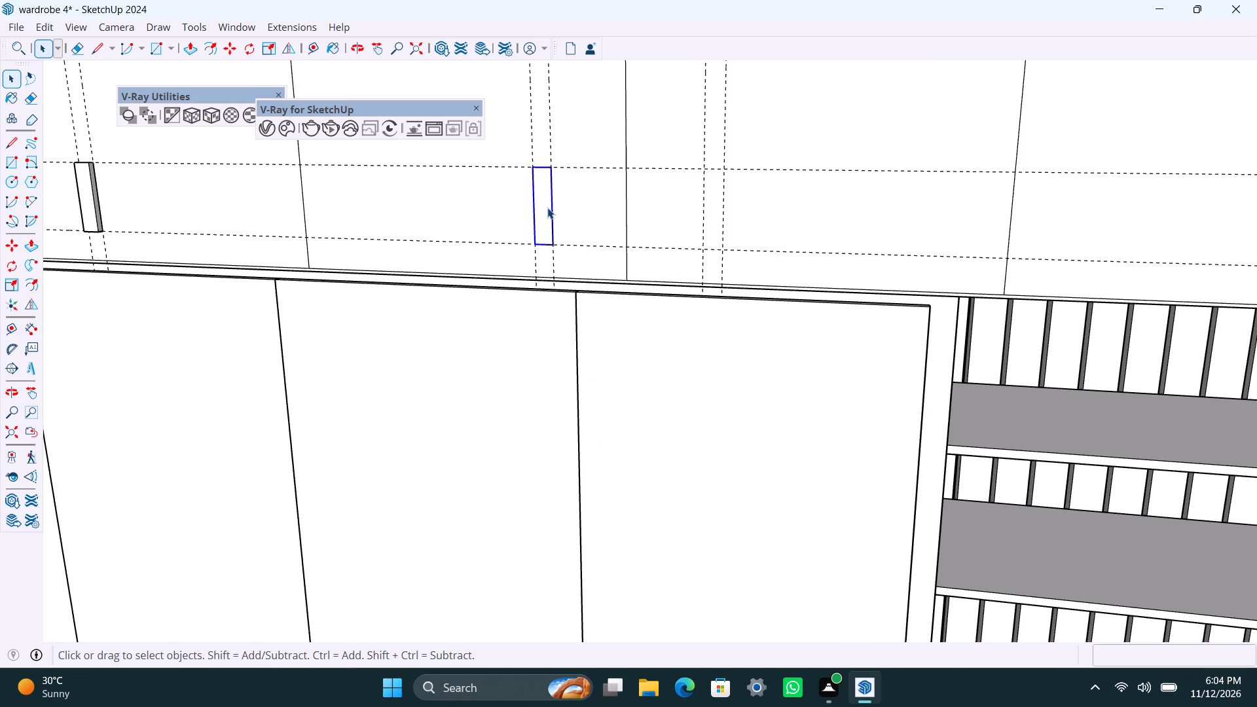
double_click(548, 209)
click(548, 209)
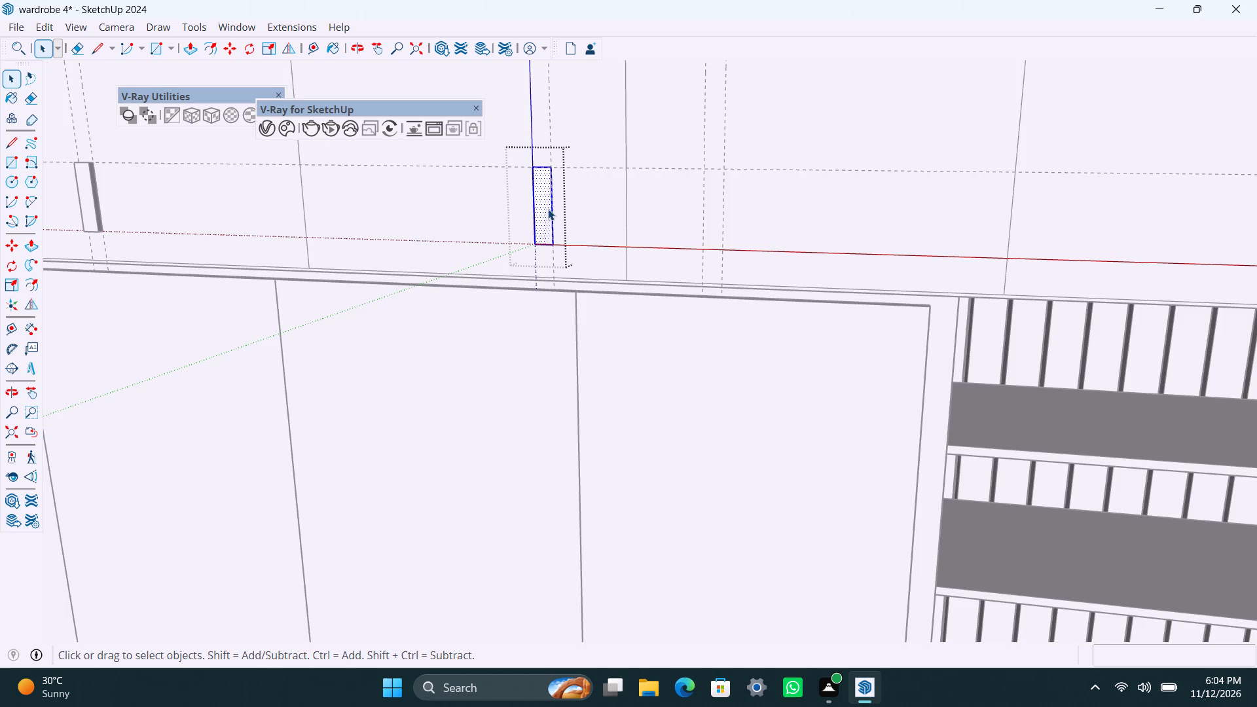
key(p)
click(548, 207)
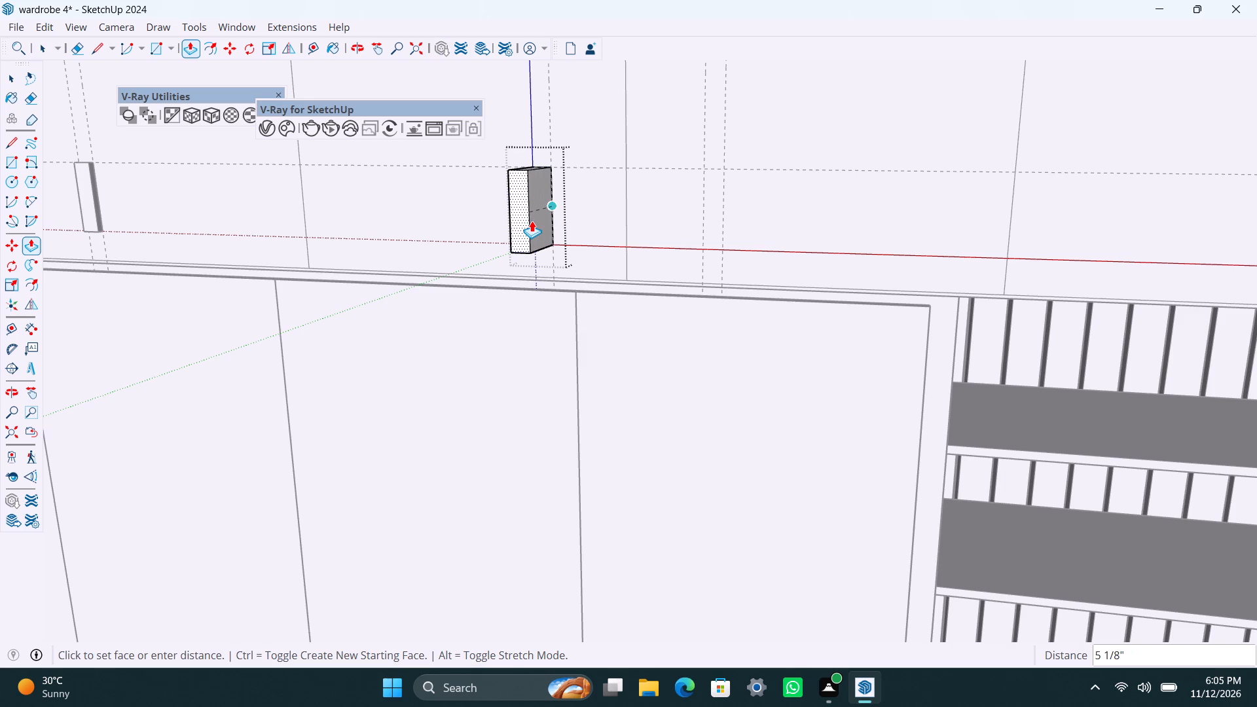
text(0.5")
key(Return)
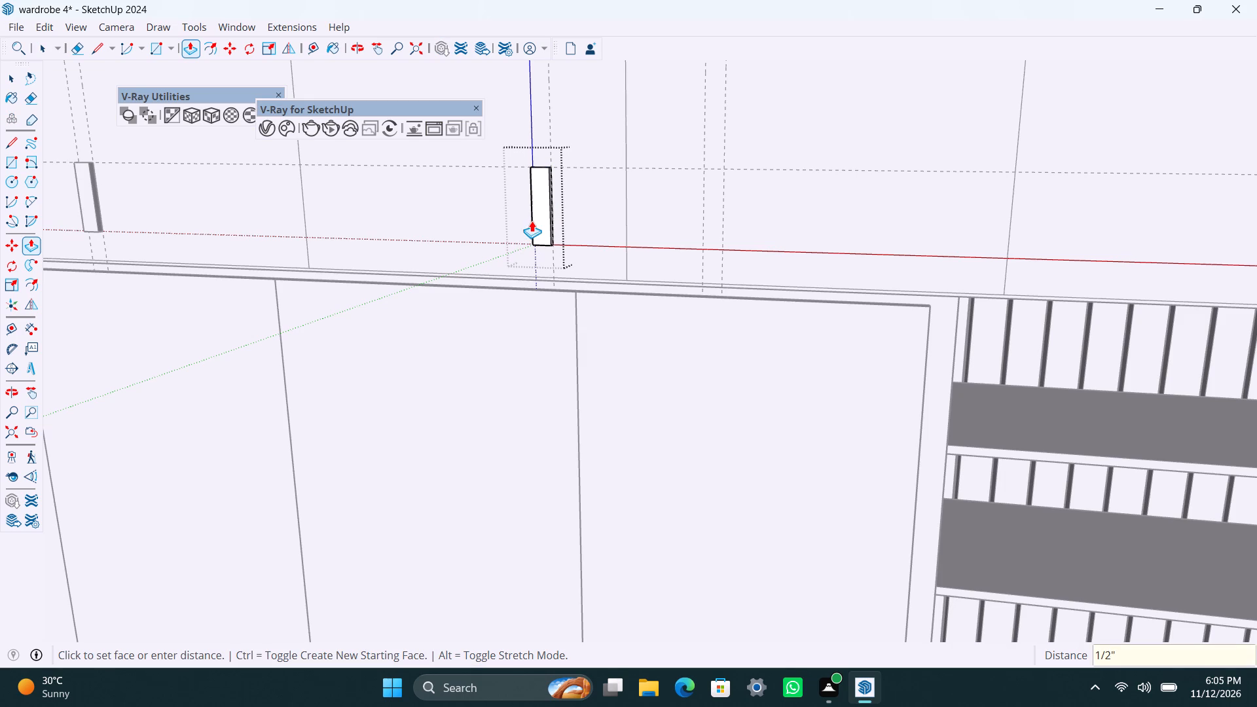
key(space)
scroll(706, 184, down, 2)
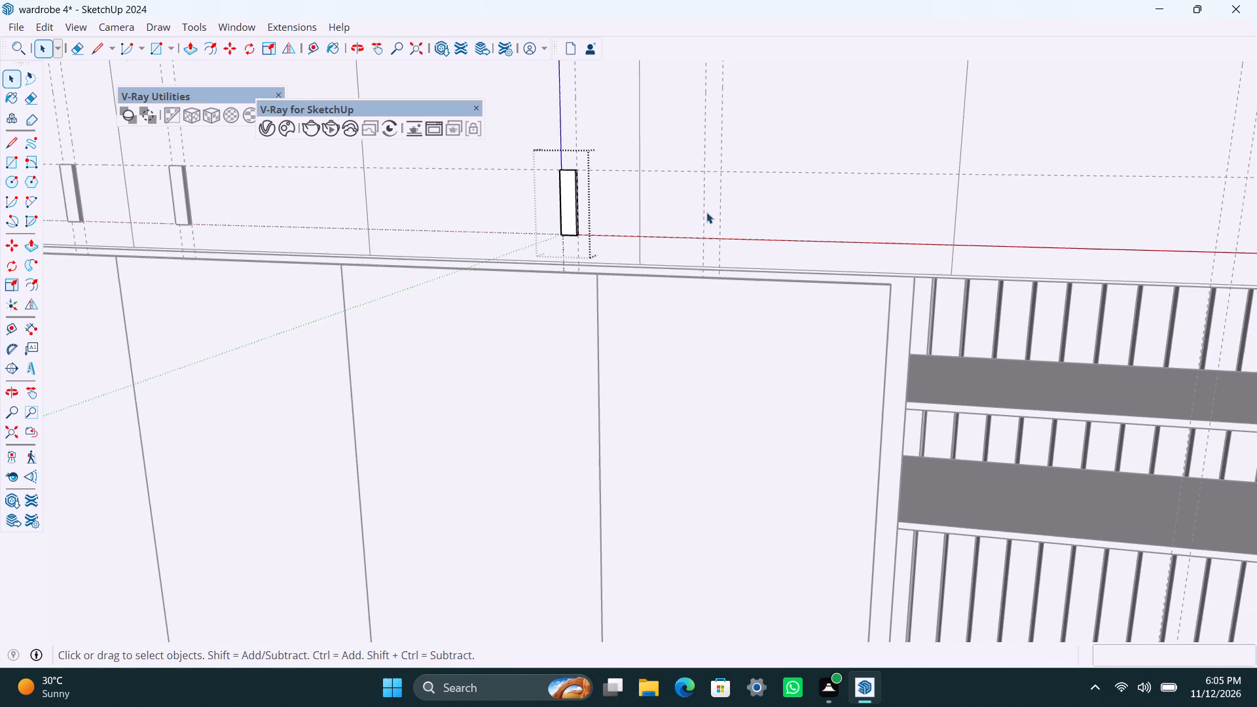
middle_drag(706, 222, 637, 227)
scroll(697, 220, up, 1)
click(721, 207)
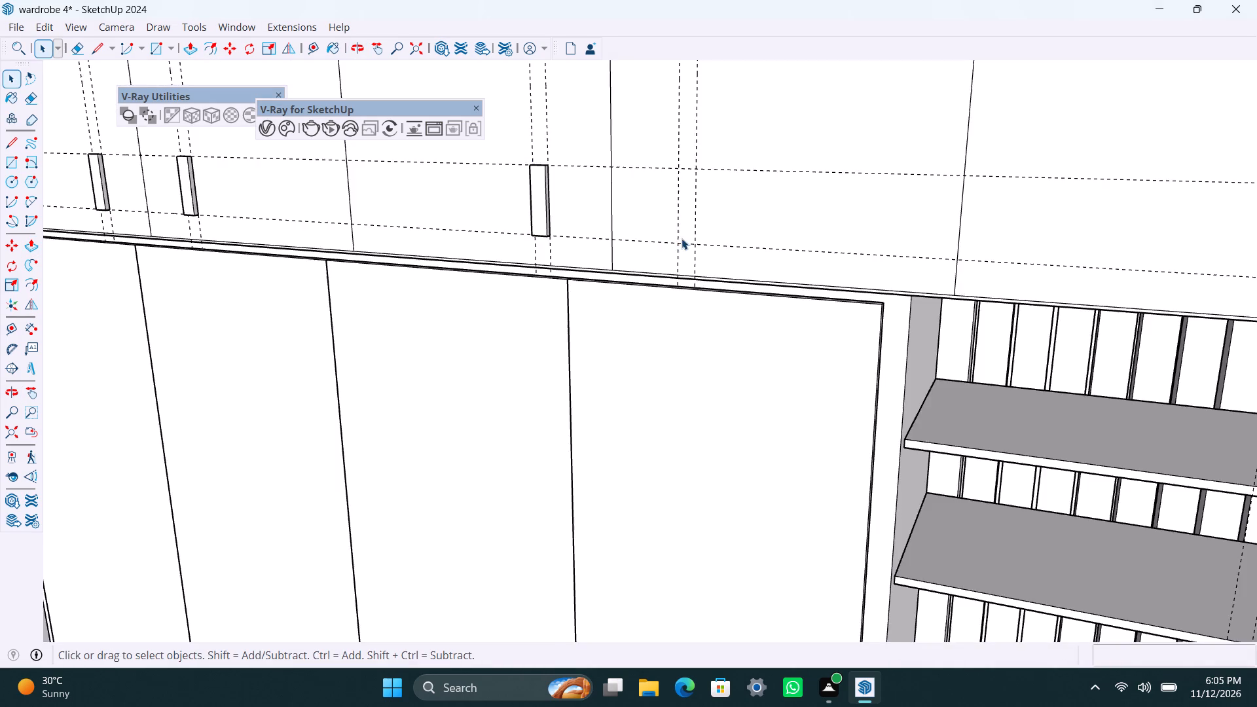
Draw a narrow upright handle rectangle between the crossing guides on the fourth upper panel and make it a group.
scroll(682, 238, up, 1)
middle_drag(659, 234, 685, 236)
key(r)
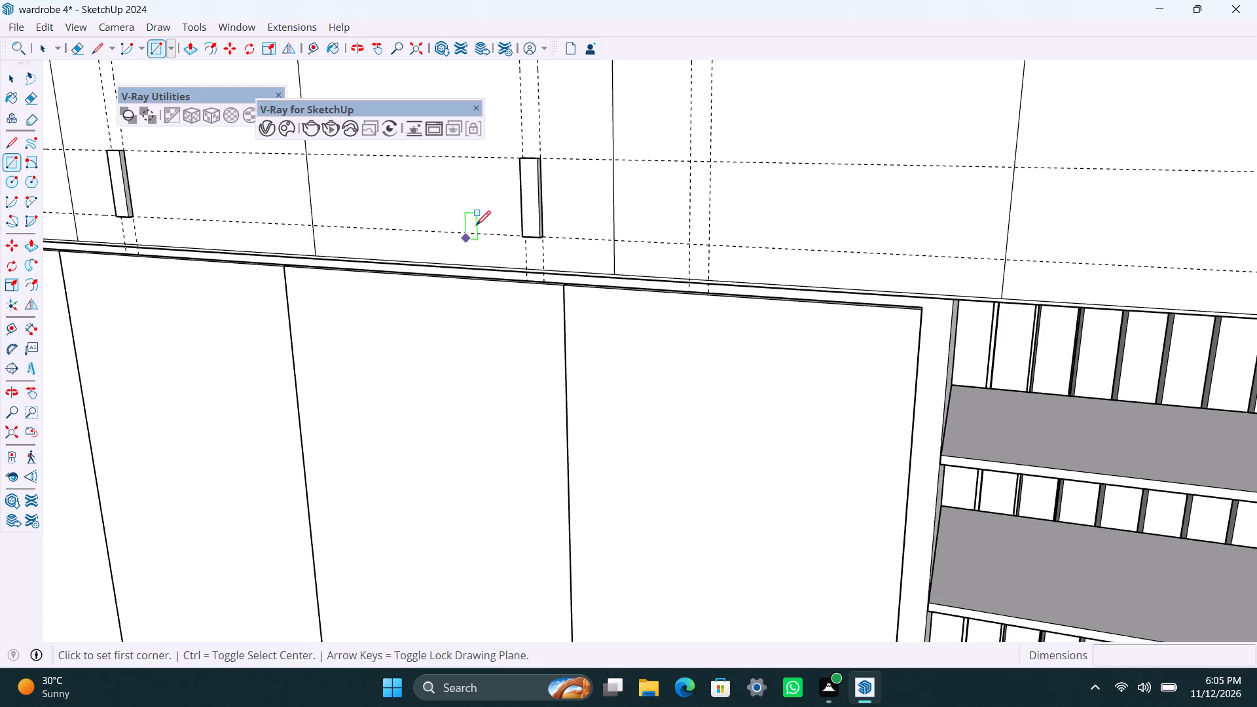
drag(693, 161, 692, 177)
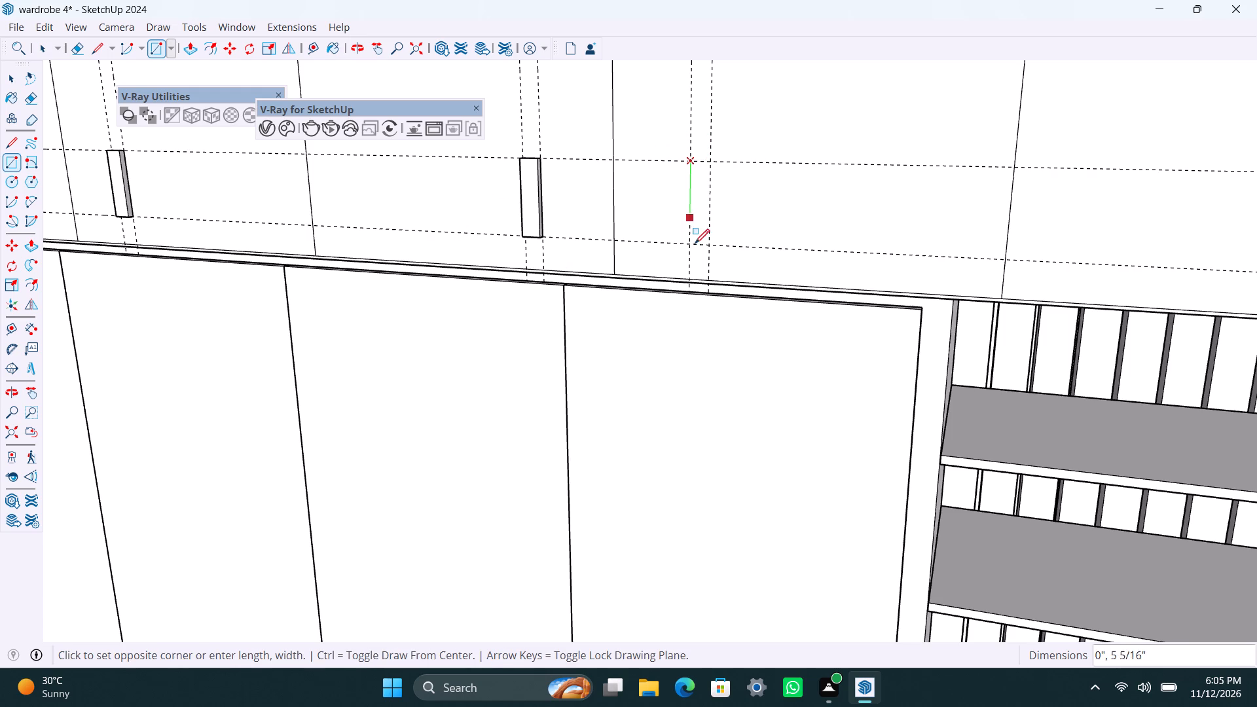
click(707, 245)
key(space)
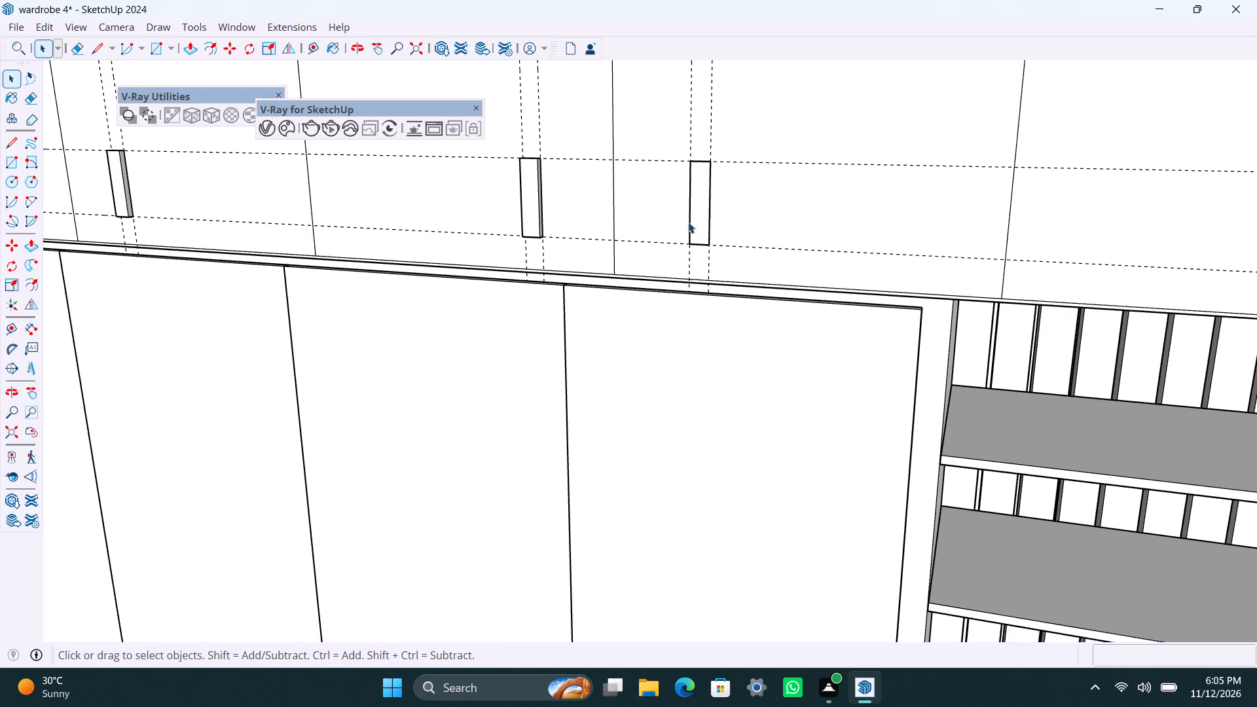
double_click(699, 196)
right_click(693, 197)
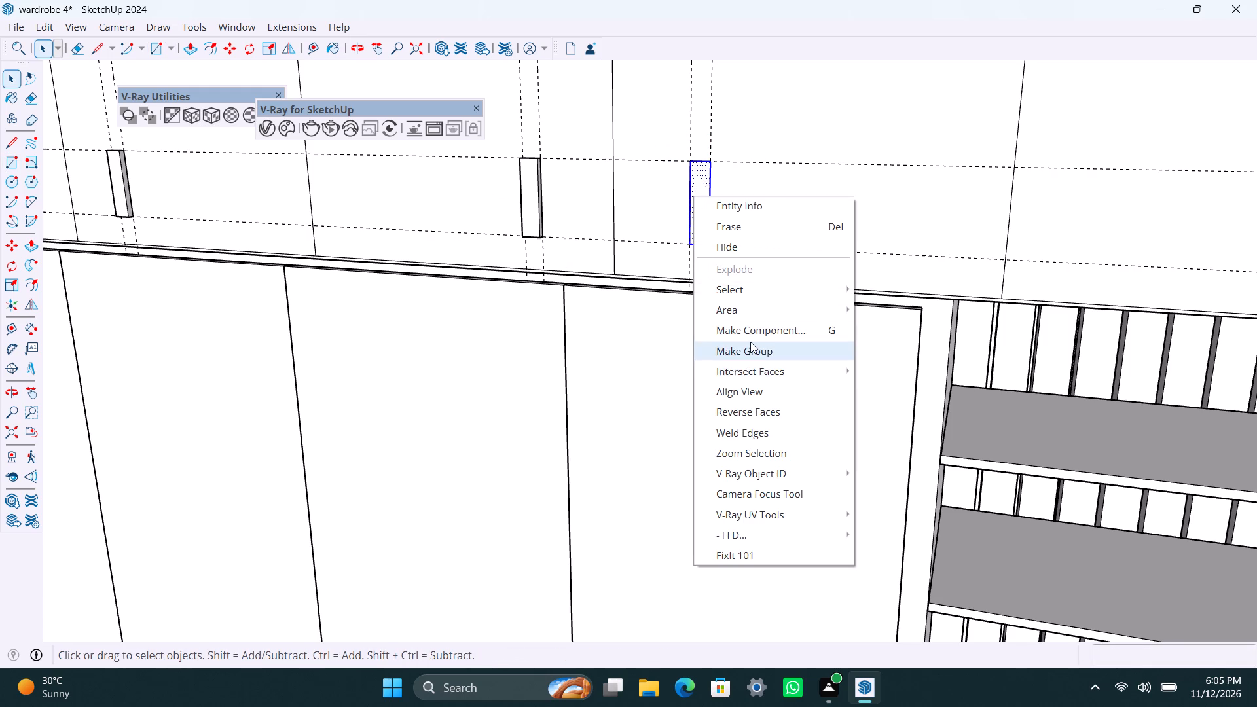
click(750, 342)
Extrude the handle rectangle on the fourth upper panel outward by 0.5" inside its group, and close the group.
scroll(699, 188, up, 1)
triple_click(698, 188)
key(p)
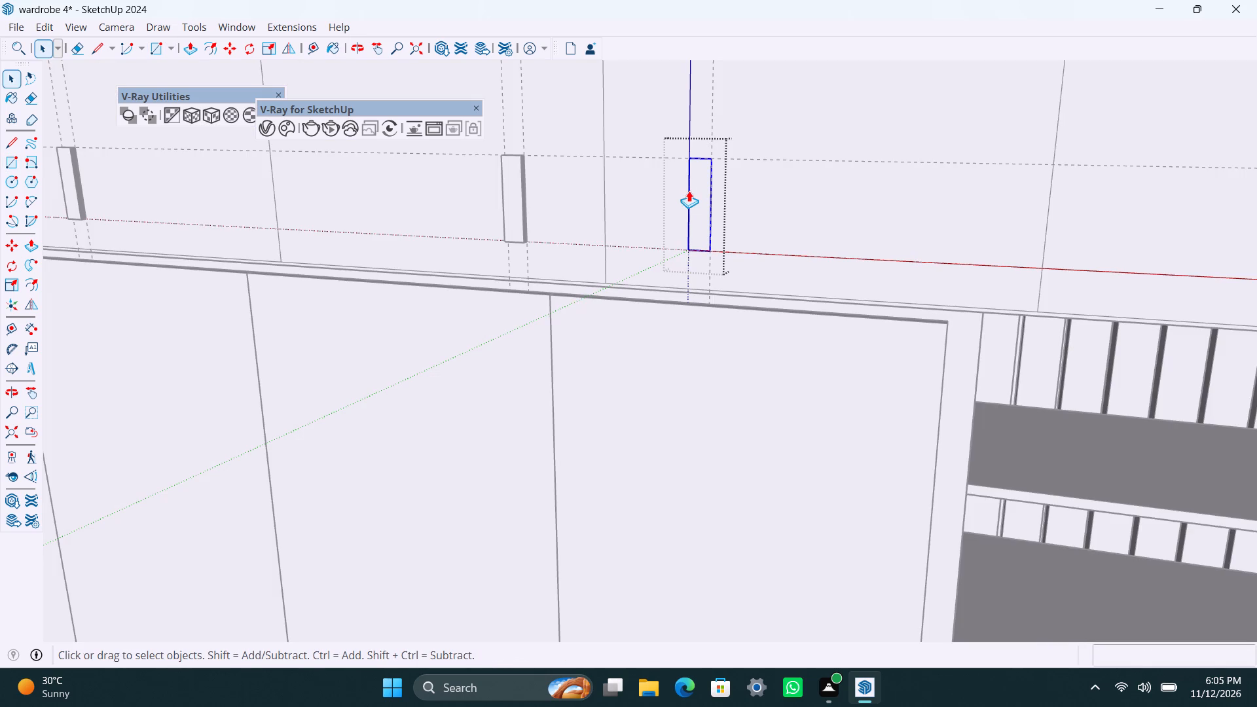
click(686, 190)
text(0.5")
key(Return)
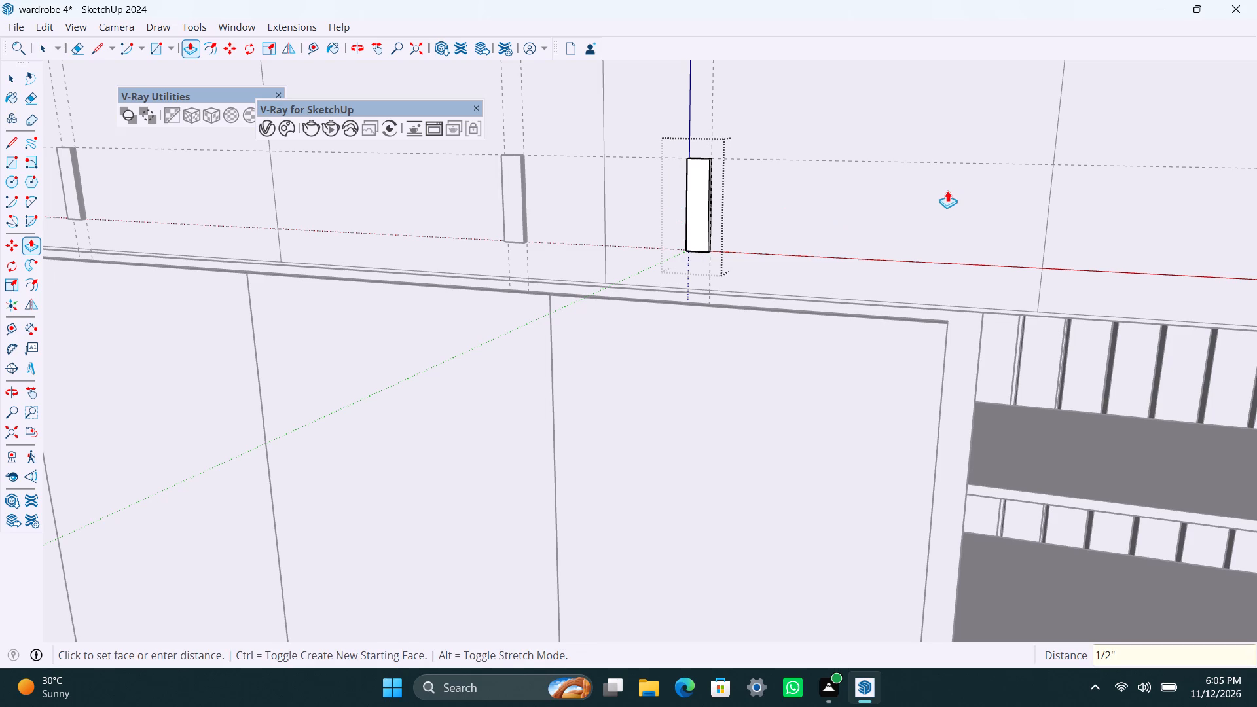
key(space)
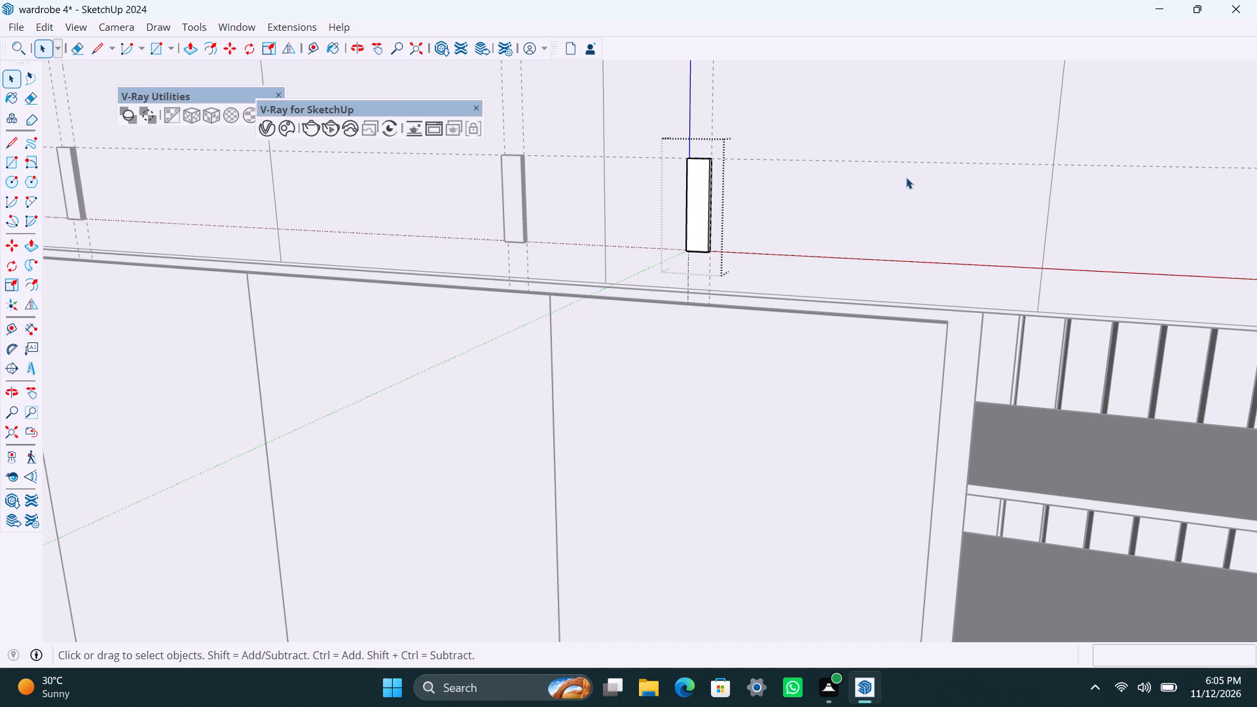
scroll(663, 359, down, 14)
scroll(865, 286, up, 4)
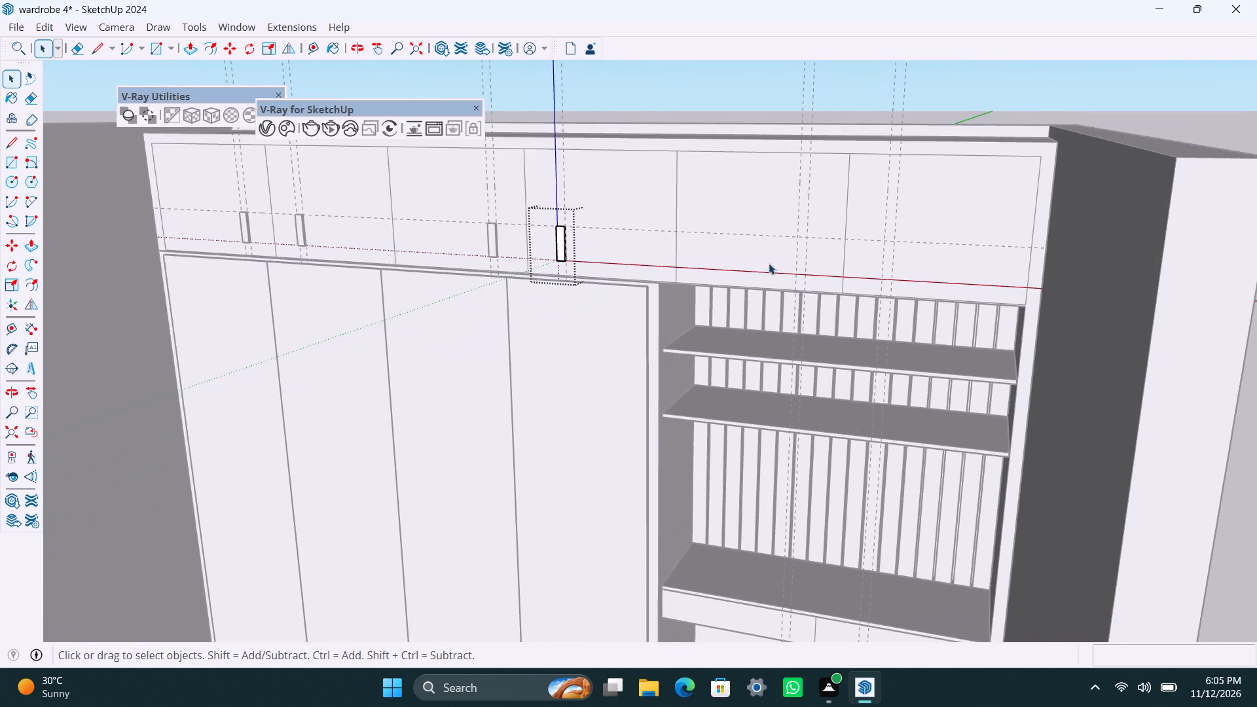
scroll(769, 263, up, 6)
click(801, 256)
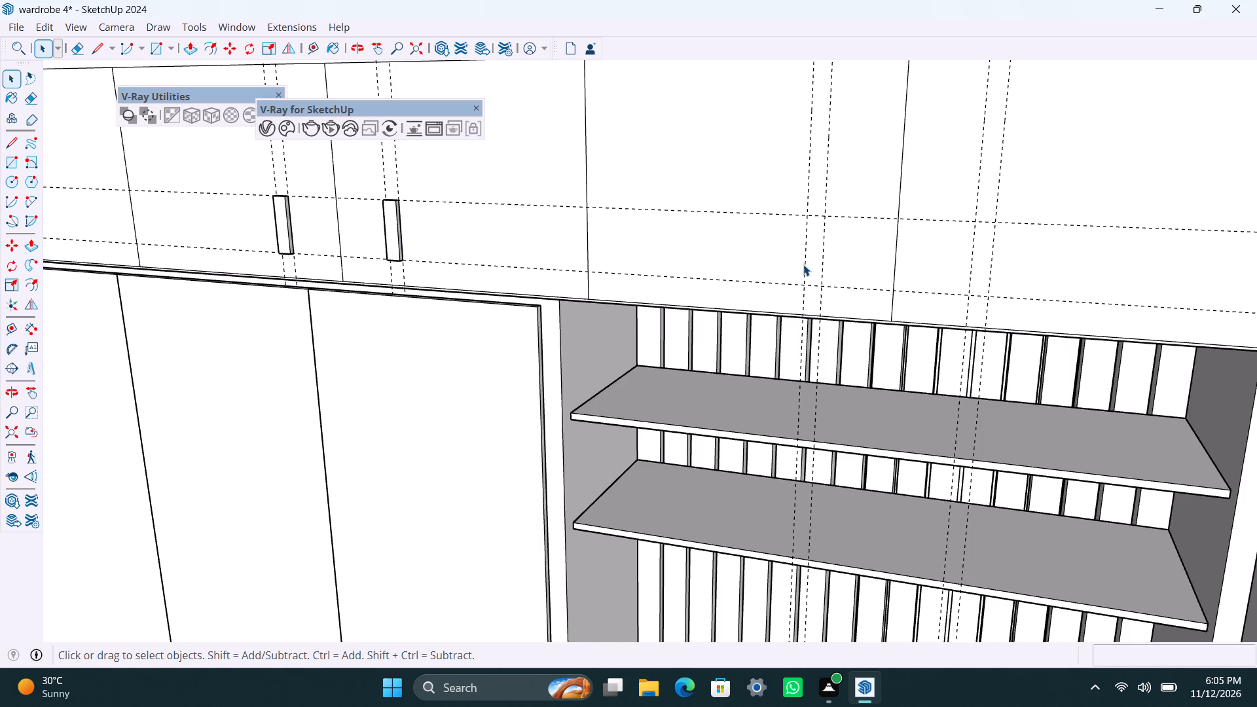
Draw a 1 1/2" by 6" handle rectangle between the crossing guides on the fifth upper panel and make it a group.
key(r)
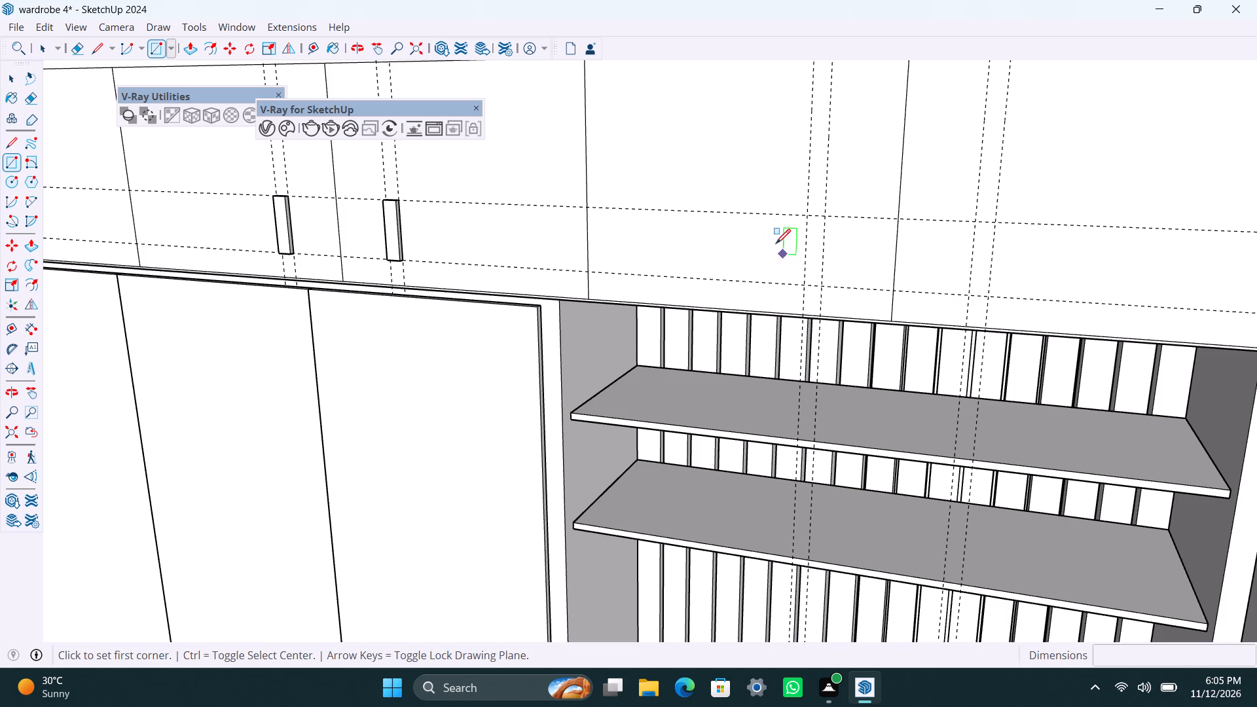
click(809, 215)
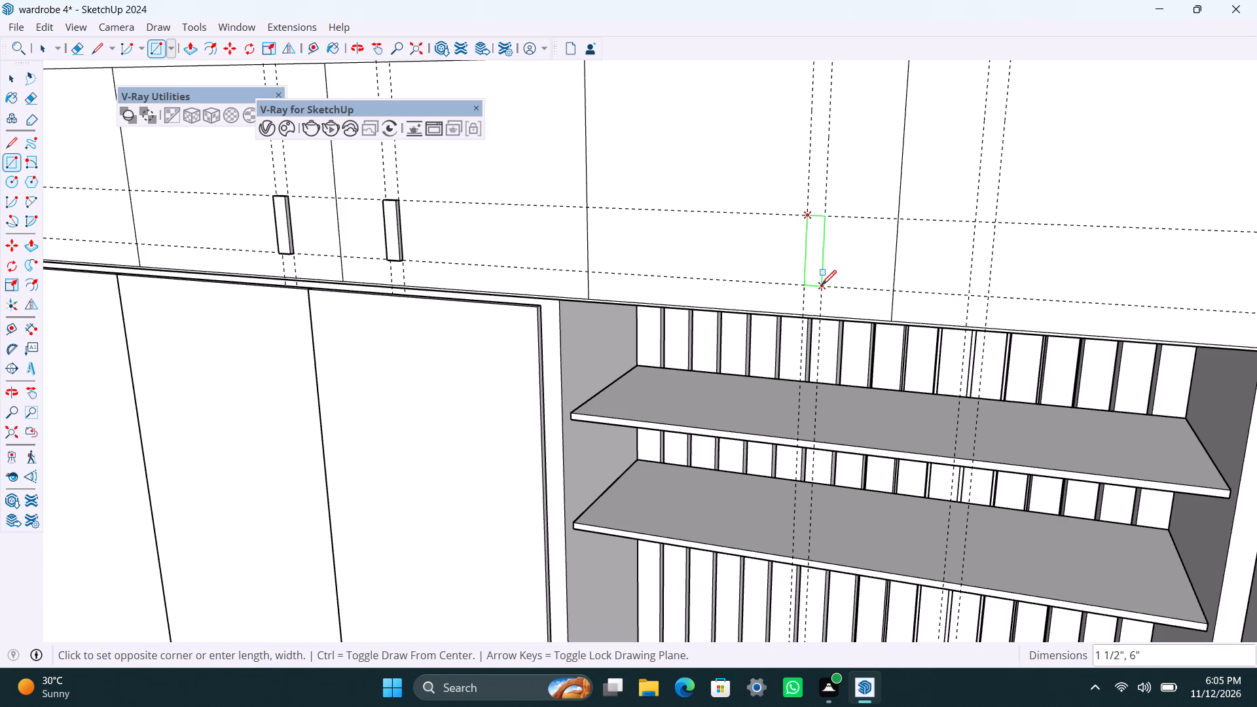
click(822, 285)
key(space)
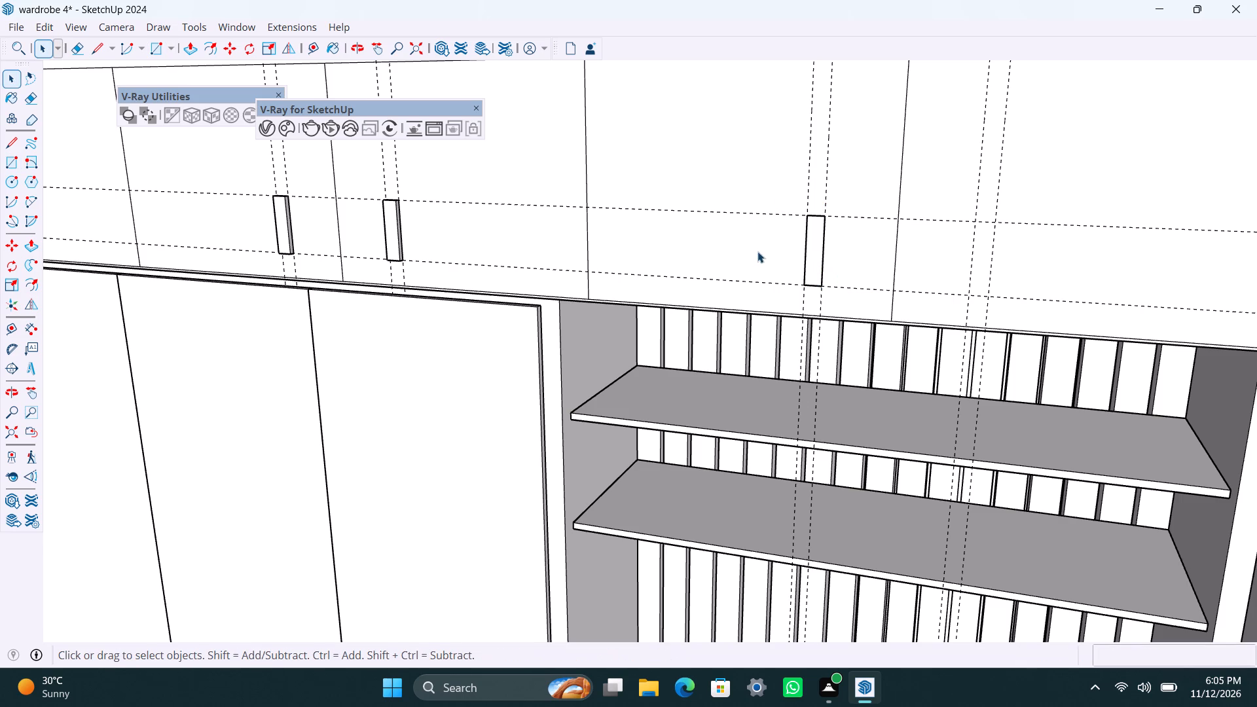
scroll(769, 249, up, 2)
double_click(816, 248)
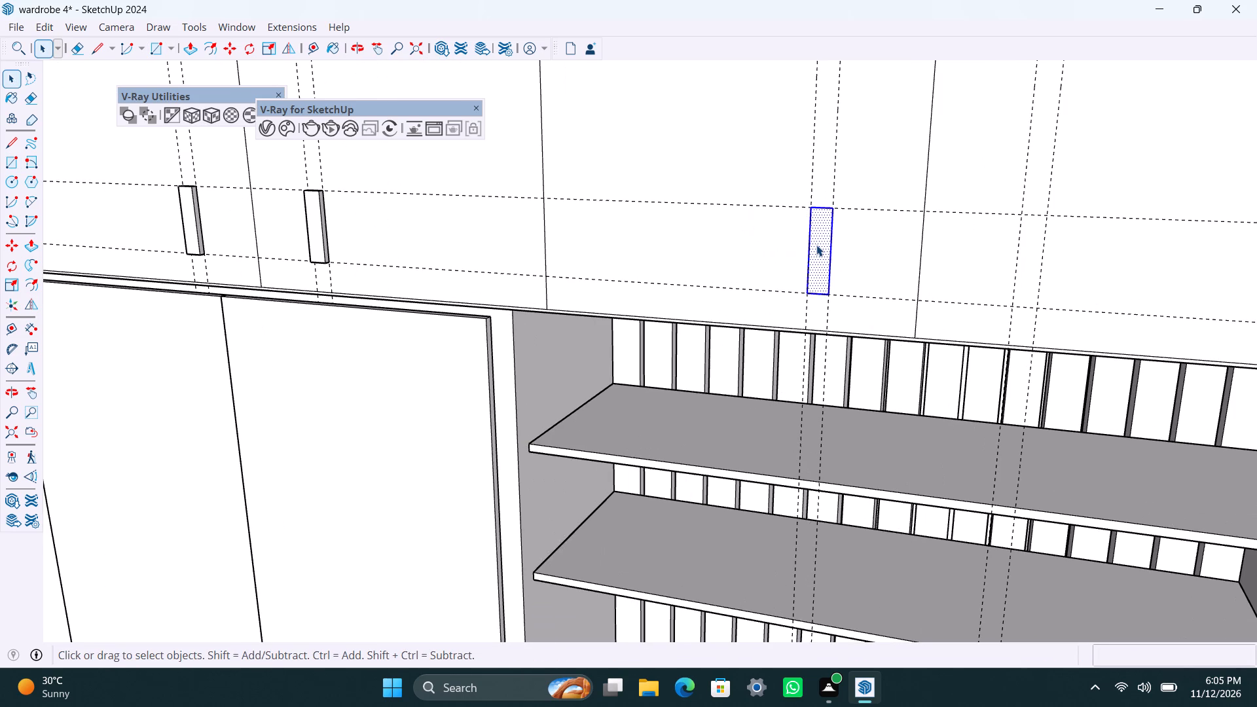
right_click(816, 245)
click(833, 388)
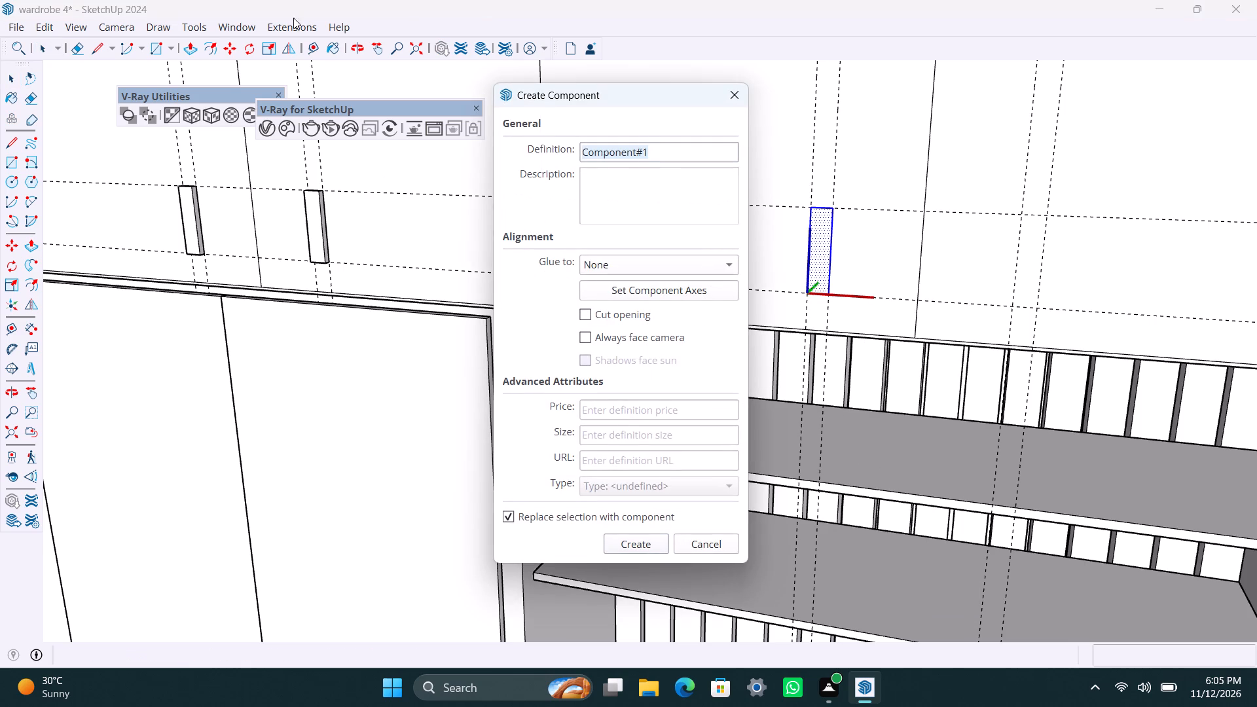
click(733, 98)
click(815, 252)
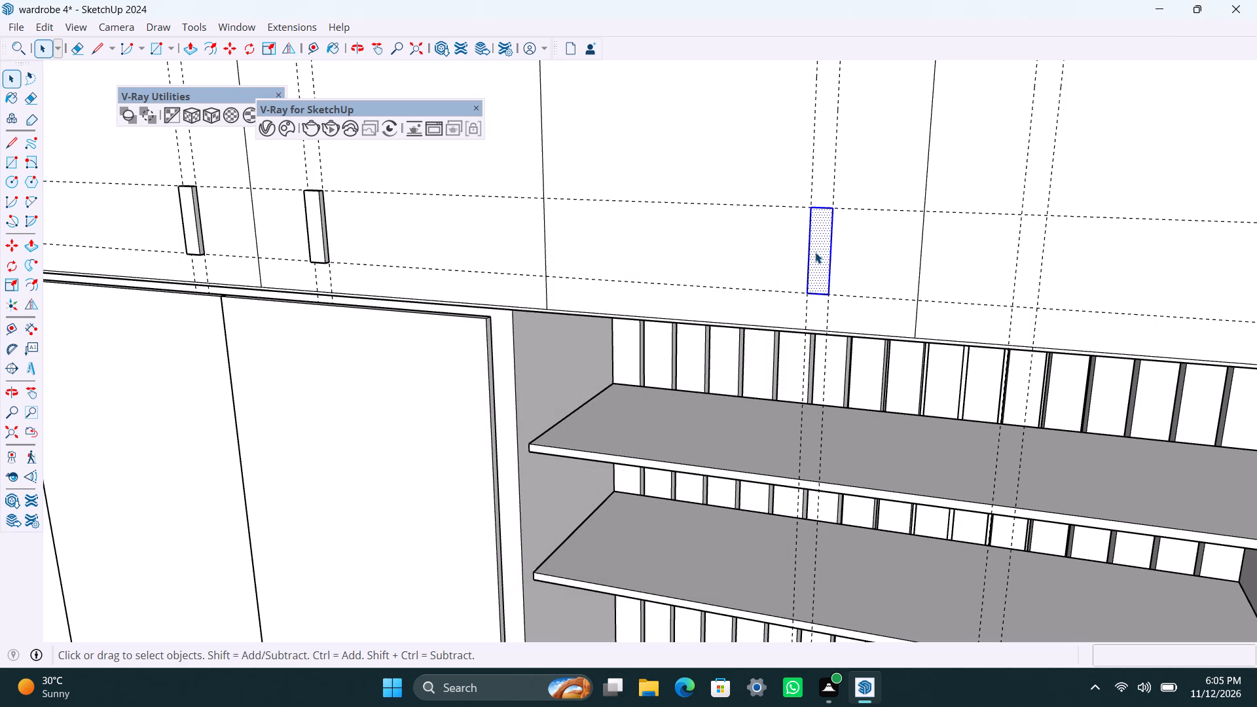
click(815, 252)
right_click(815, 252)
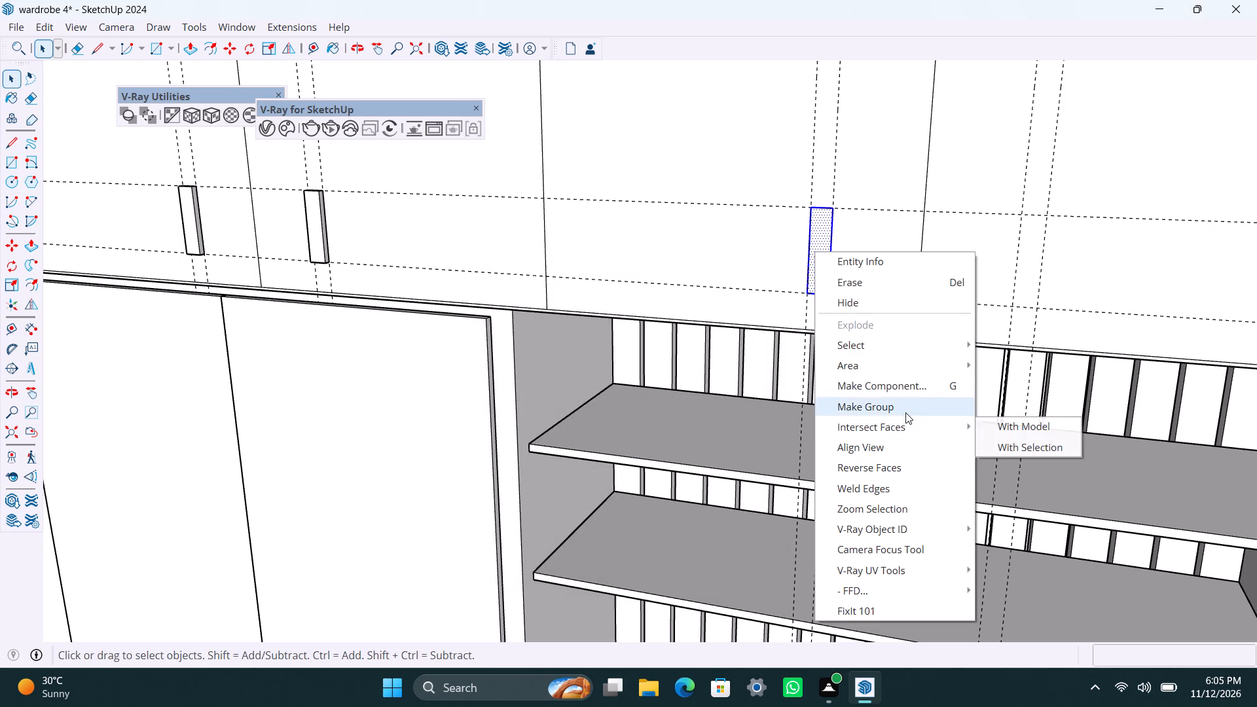
click(905, 407)
Extrude the handle rectangle on the fifth upper panel outward by 0.5" inside its group, and close the group.
scroll(822, 314, up, 3)
triple_click(820, 255)
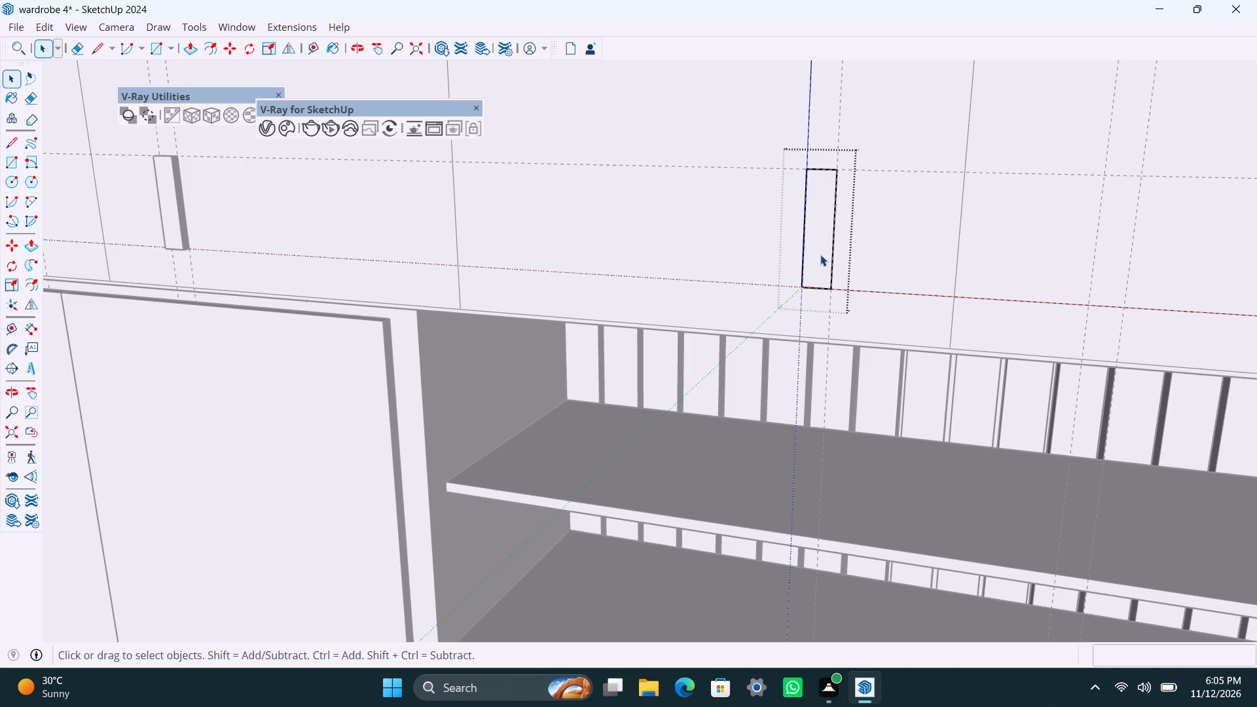
key(p)
click(820, 257)
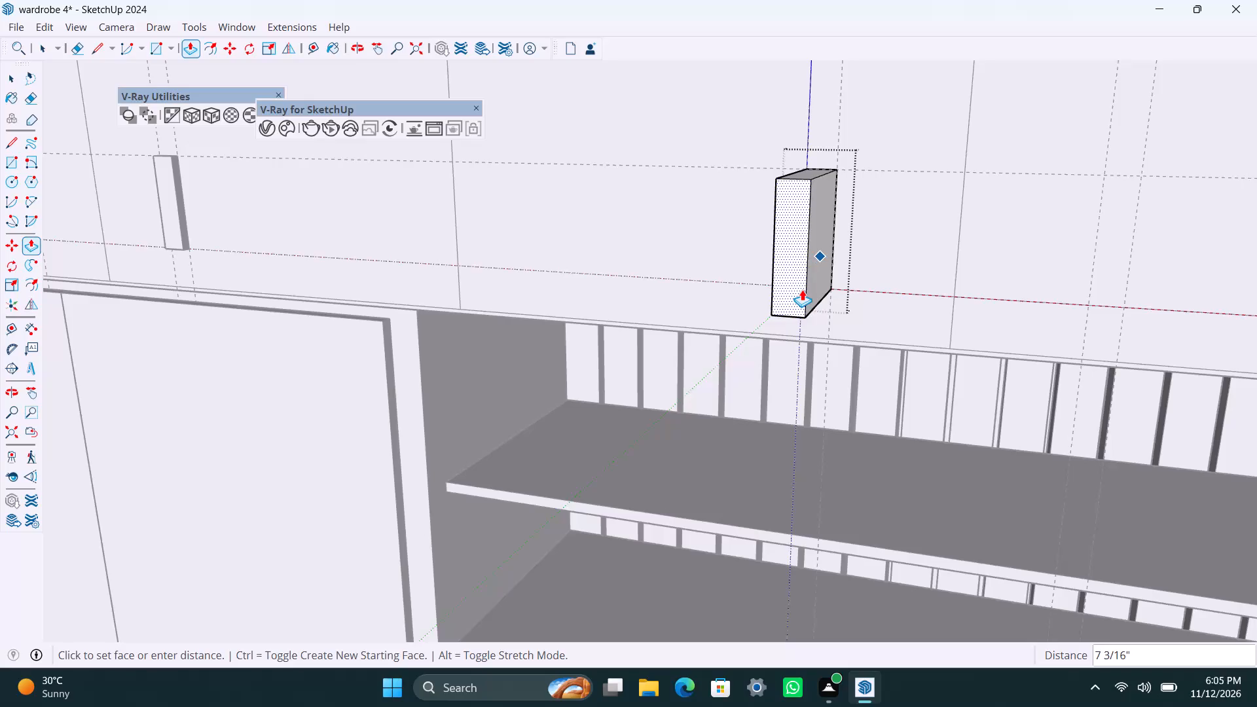
text(0.5")
key(Return)
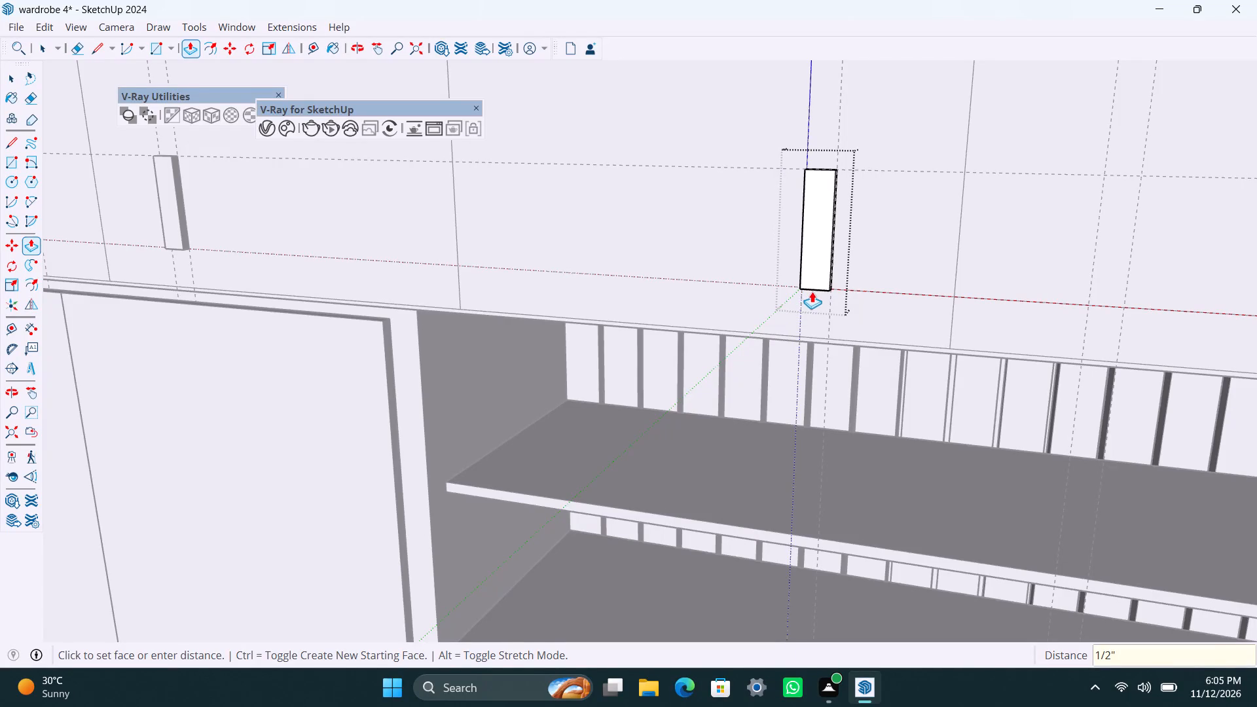
key(space)
click(914, 232)
Draw a handle rectangle of about 1 1/2" by 5 3/4" between the crossing guides on the sixth upper panel and make it a group.
scroll(509, 317, down, 3)
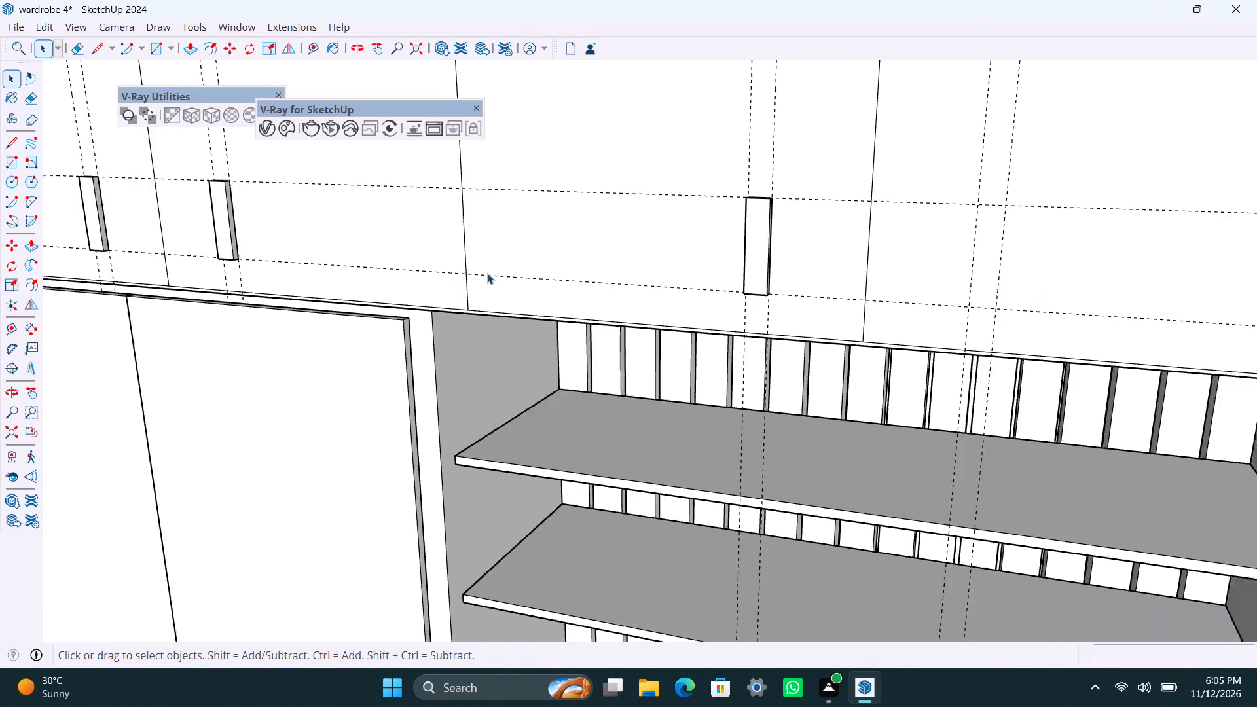
scroll(487, 273, down, 7)
scroll(477, 288, up, 2)
middle_drag(572, 350, 693, 367)
scroll(752, 289, up, 2)
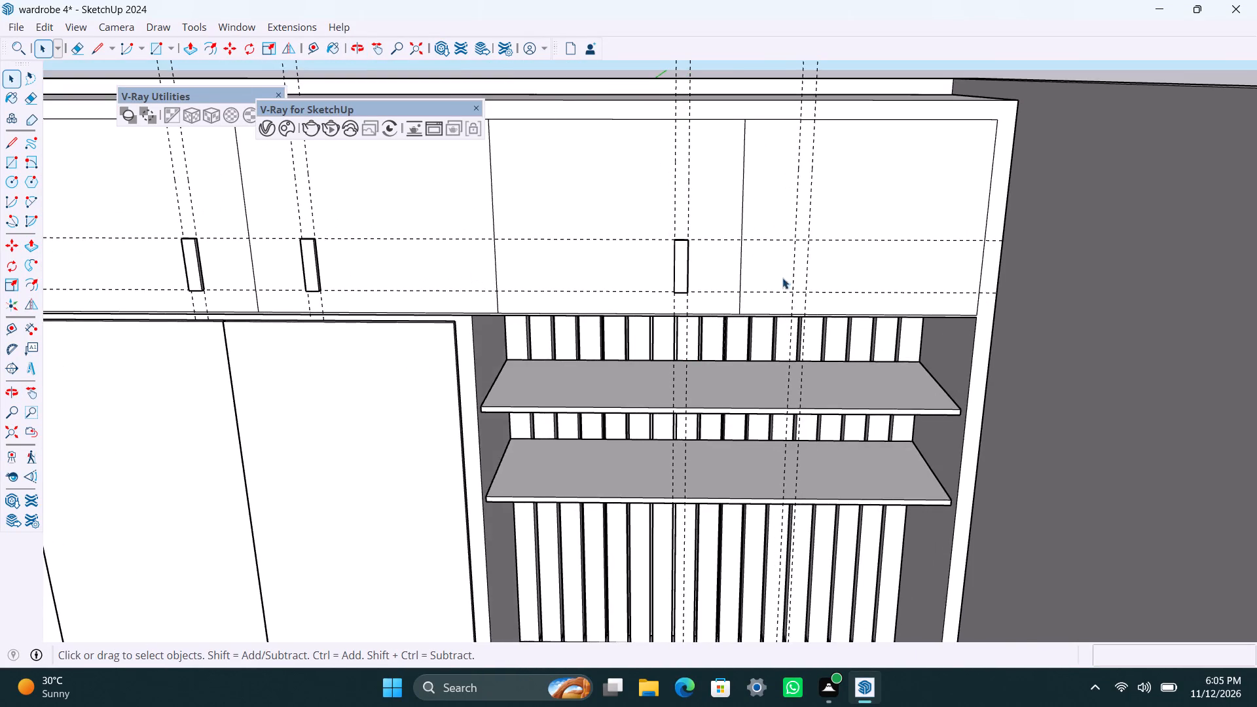
scroll(782, 278, up, 3)
middle_drag(808, 285, 782, 287)
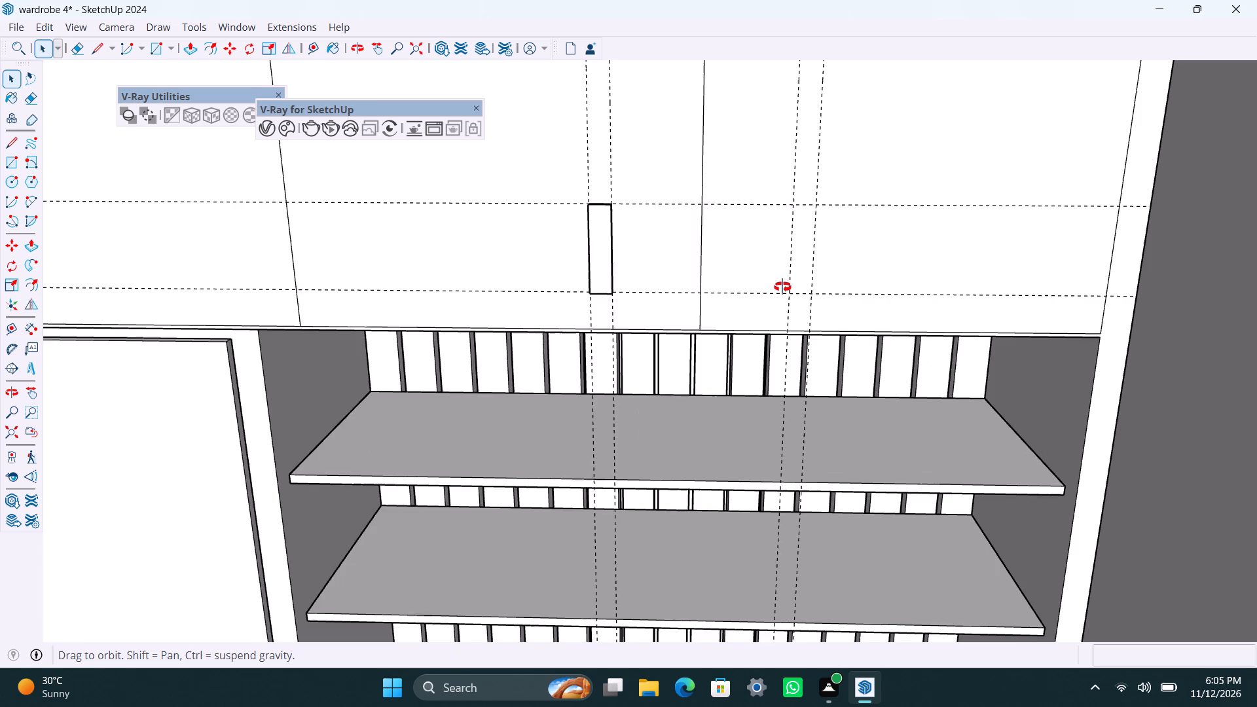
middle_drag(782, 287, 746, 314)
scroll(774, 308, up, 2)
key(r)
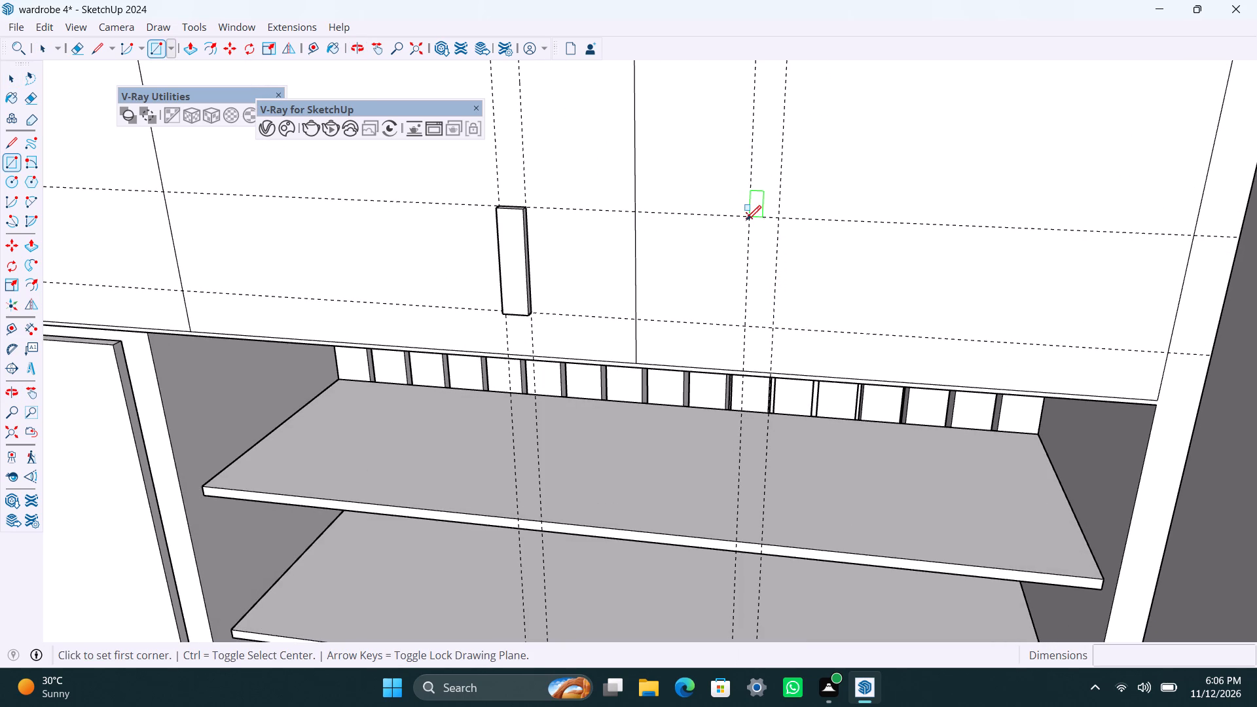
click(748, 219)
click(775, 325)
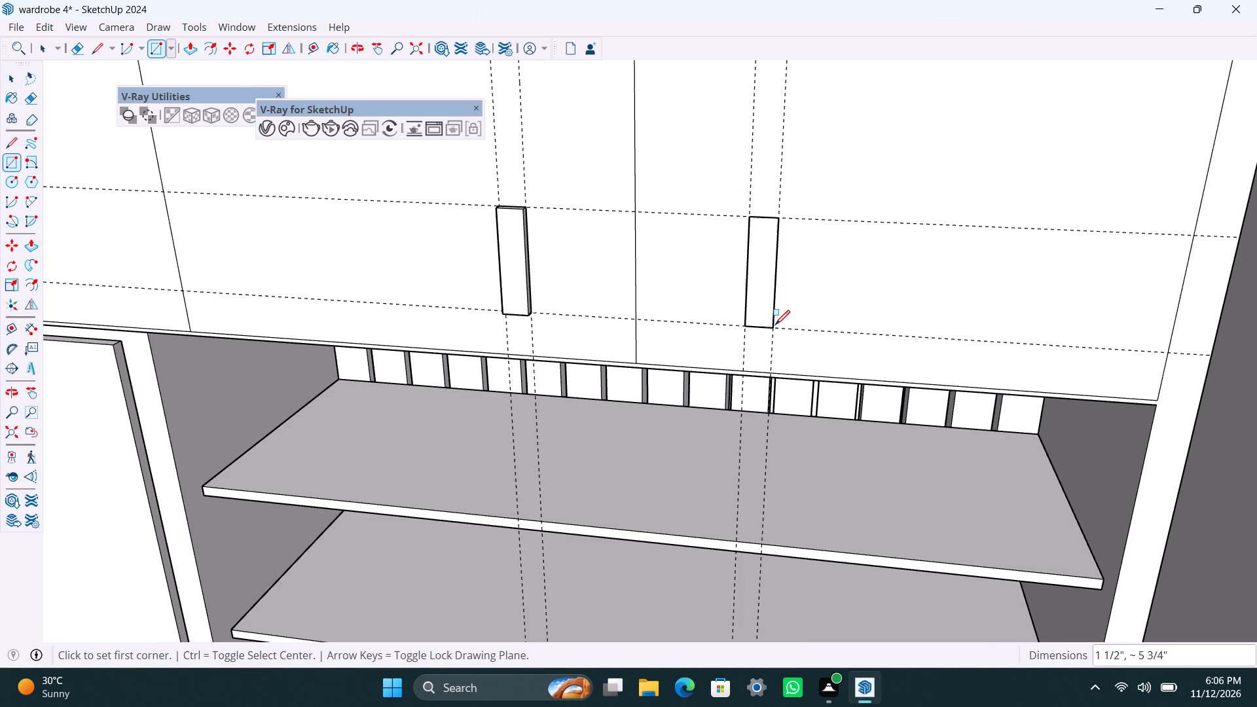
key(space)
double_click(758, 308)
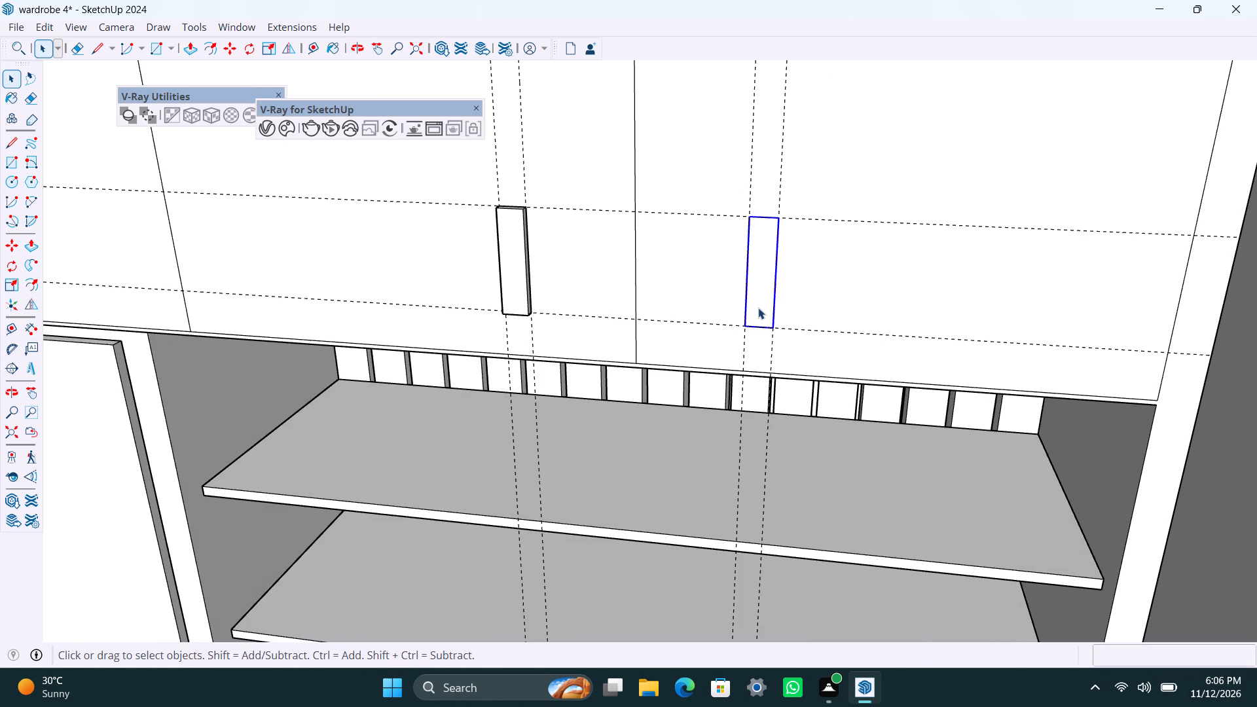
right_click(758, 309)
click(838, 467)
Extrude the handle rectangle on the sixth upper panel outward by 0.5" inside its group, and close the group.
scroll(830, 375, up, 2)
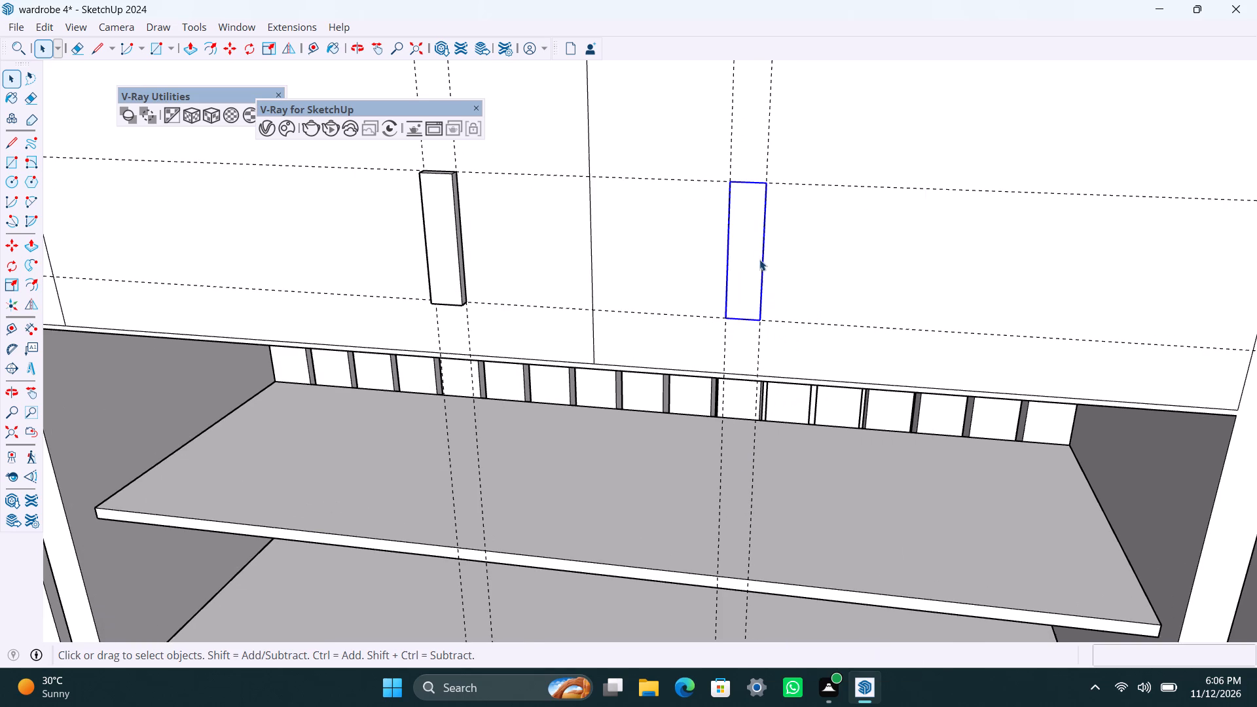
triple_click(758, 255)
key(p)
click(752, 253)
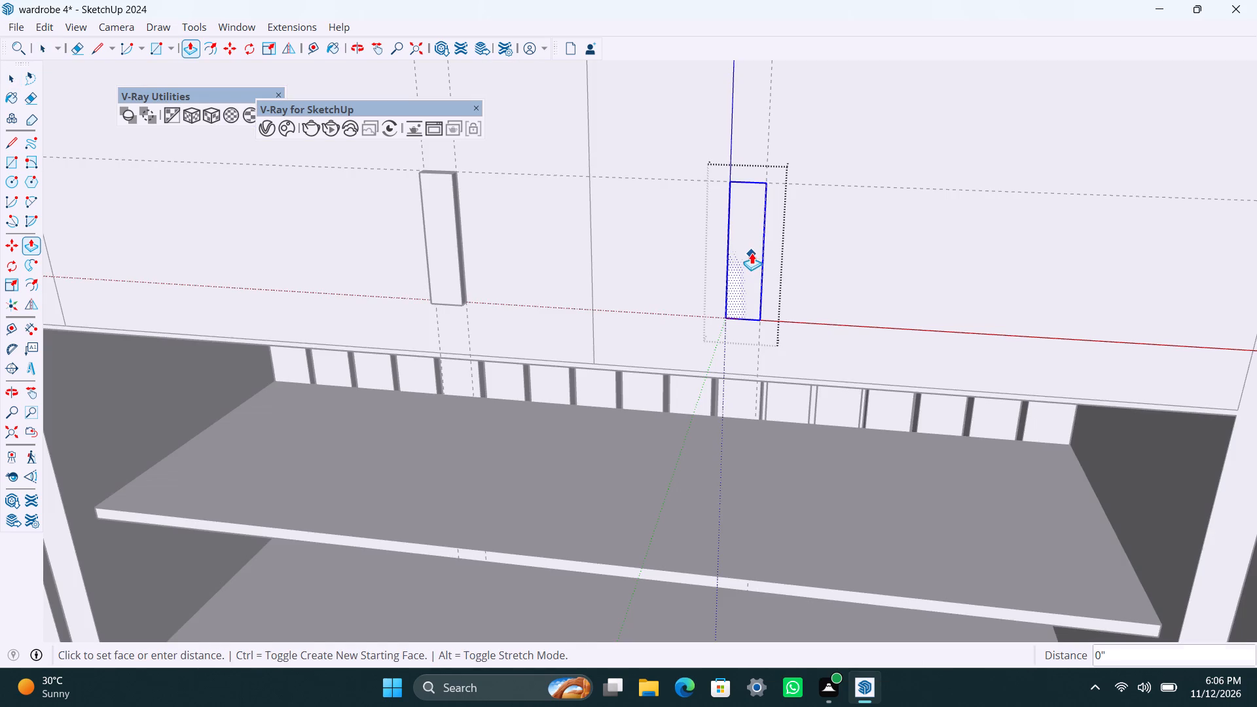
text(0.5")
key(Return)
key(space)
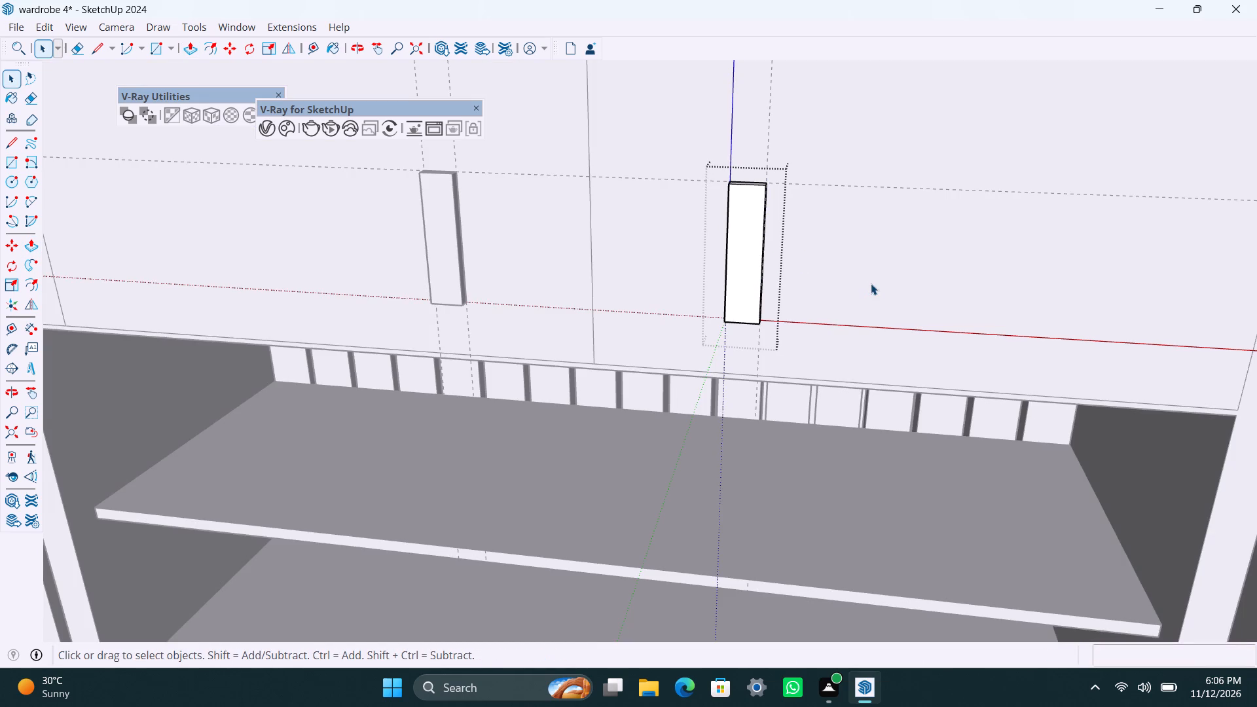
scroll(851, 289, down, 6)
click(855, 295)
Place upright guides 6" to each side of the joint between the first and second wardrobe doors.
scroll(781, 332, down, 15)
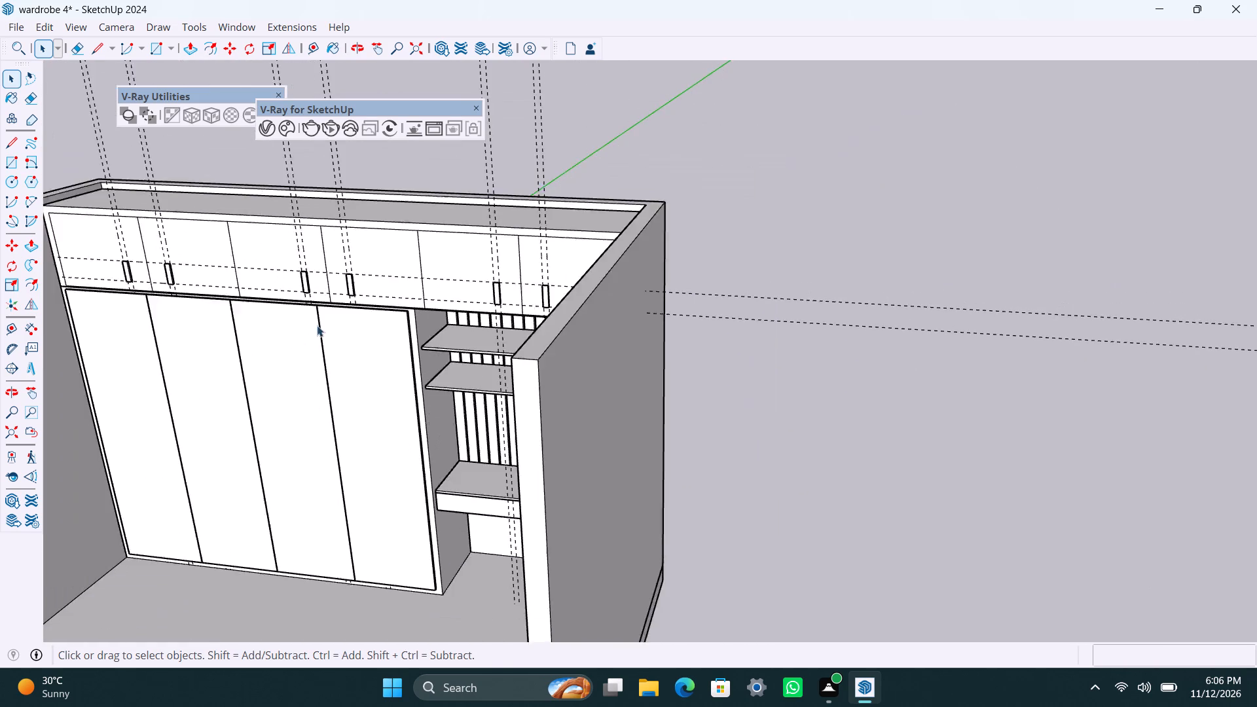
middle_drag(304, 333, 365, 327)
scroll(275, 381, down, 3)
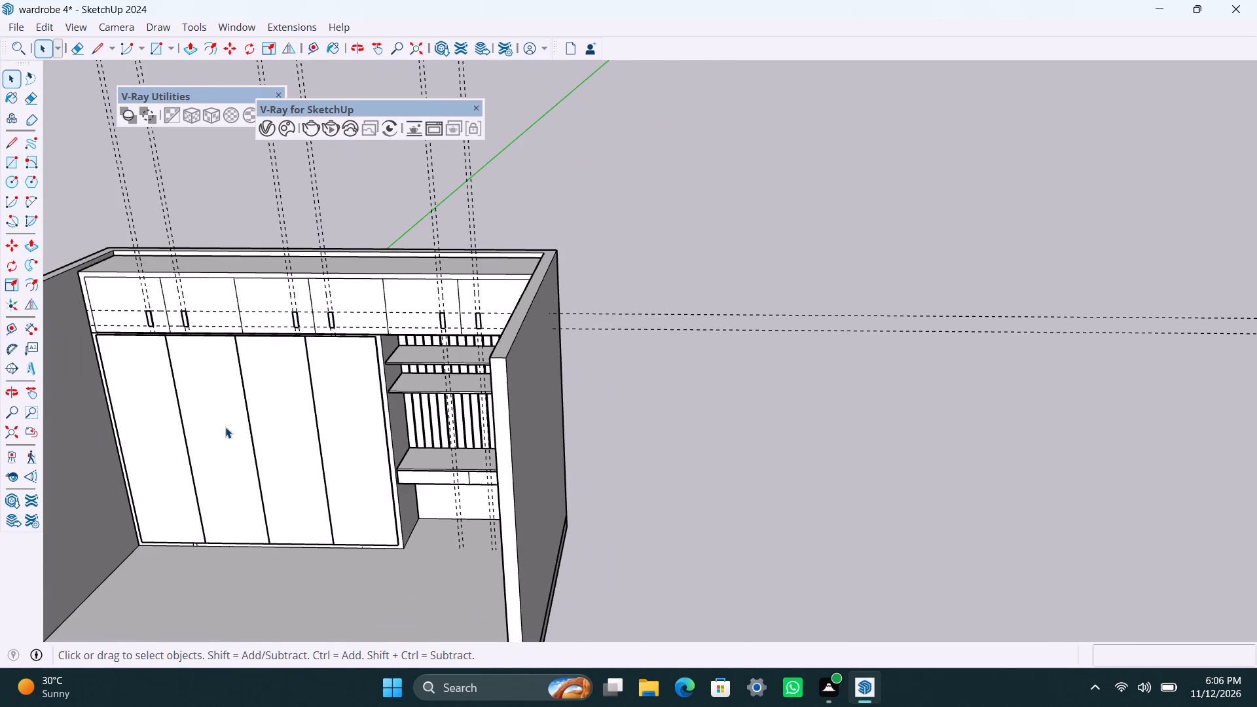
scroll(106, 365, down, 3)
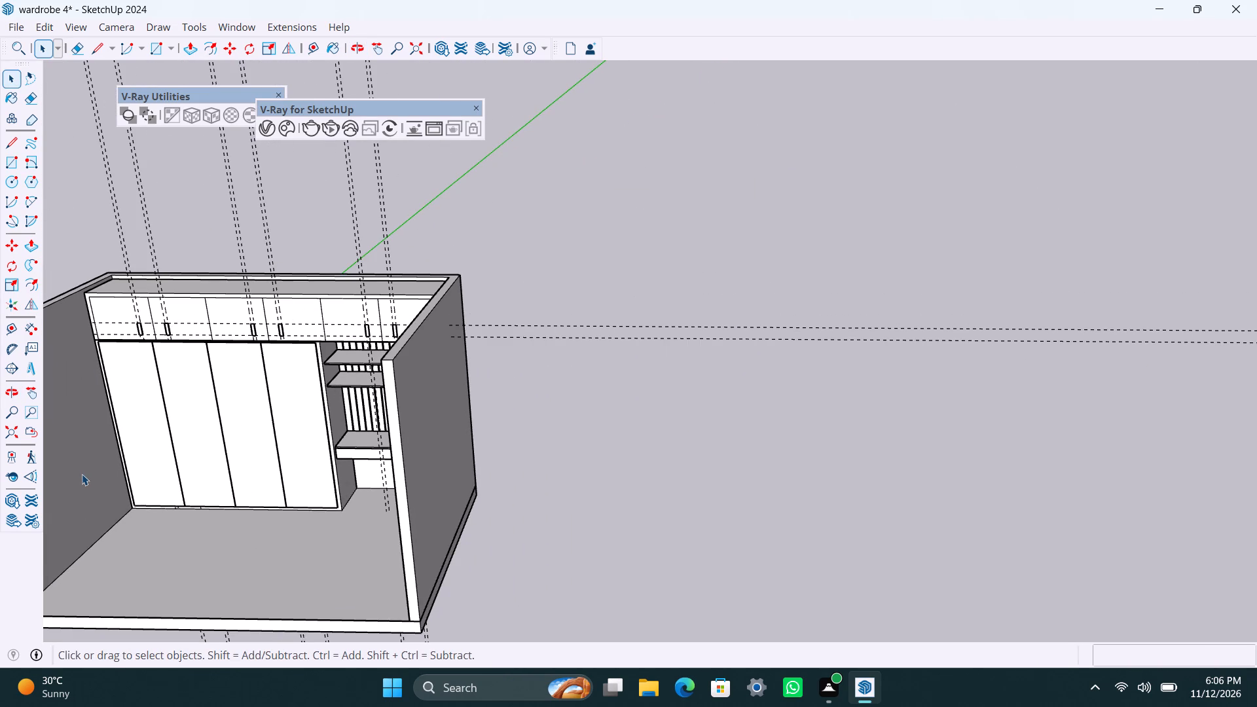
scroll(78, 475, down, 1)
middle_drag(126, 511, 484, 501)
scroll(486, 444, up, 6)
scroll(522, 492, up, 2)
middle_drag(511, 467, 494, 436)
key(t)
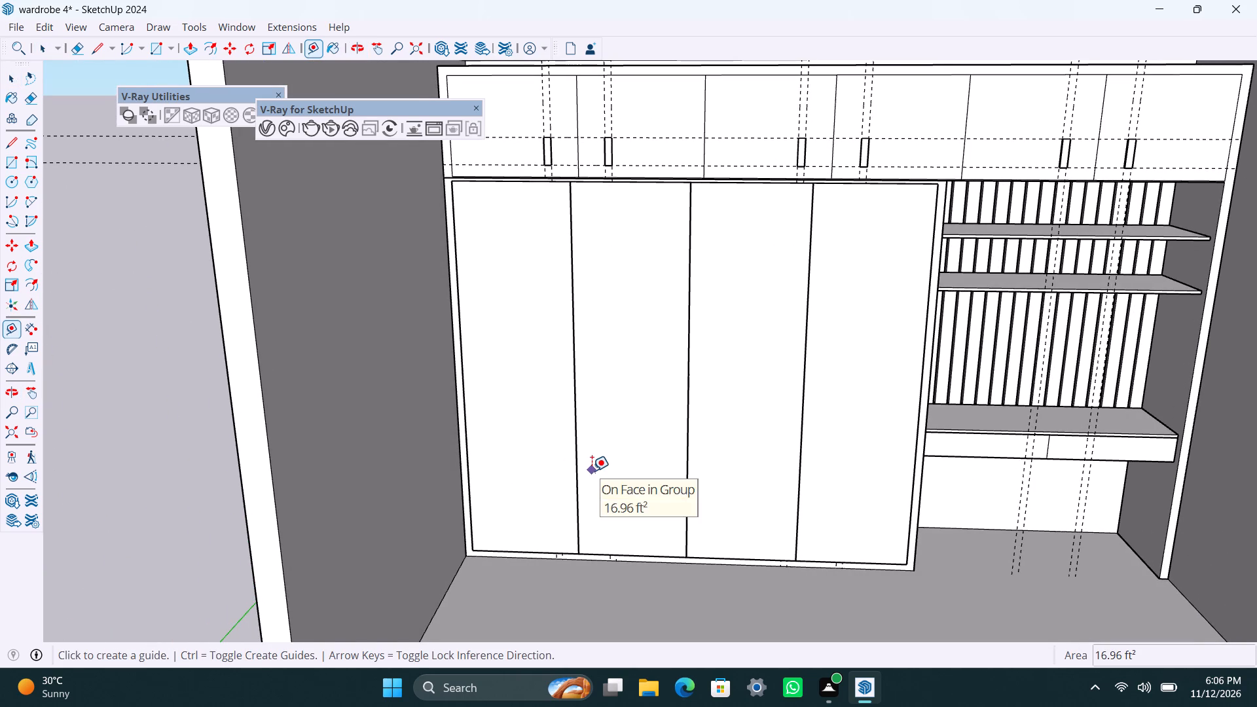
click(573, 382)
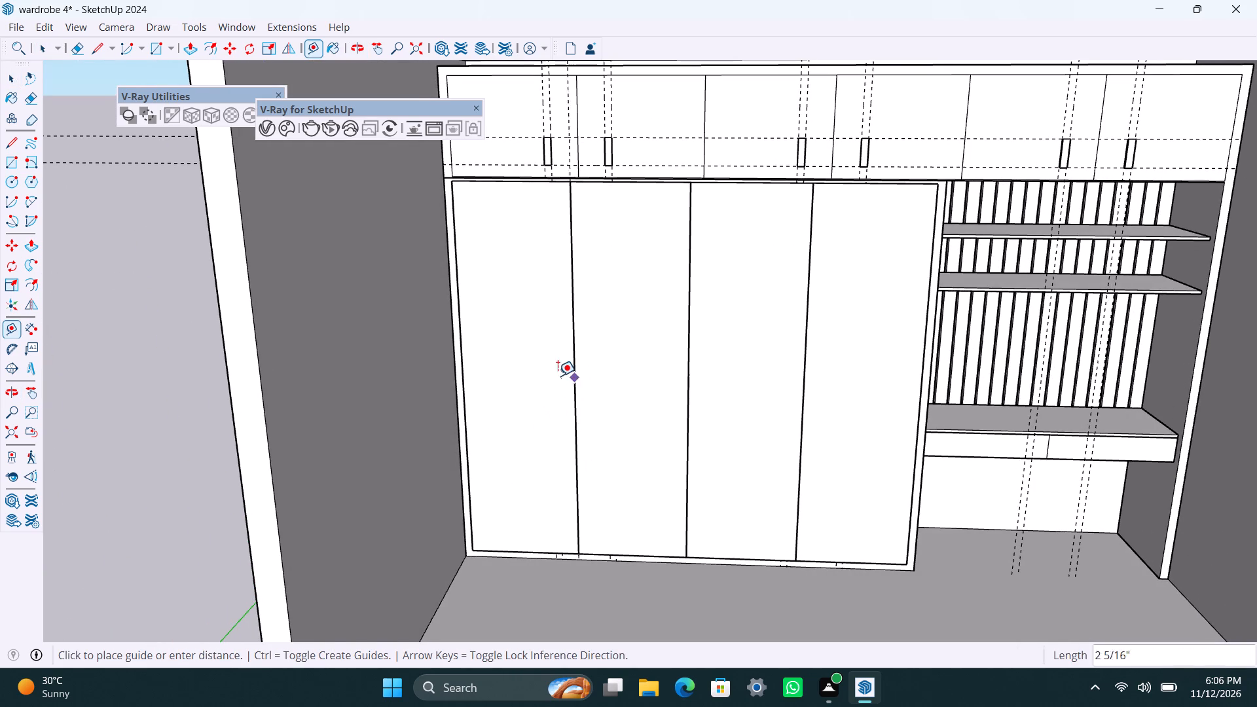
key(6)
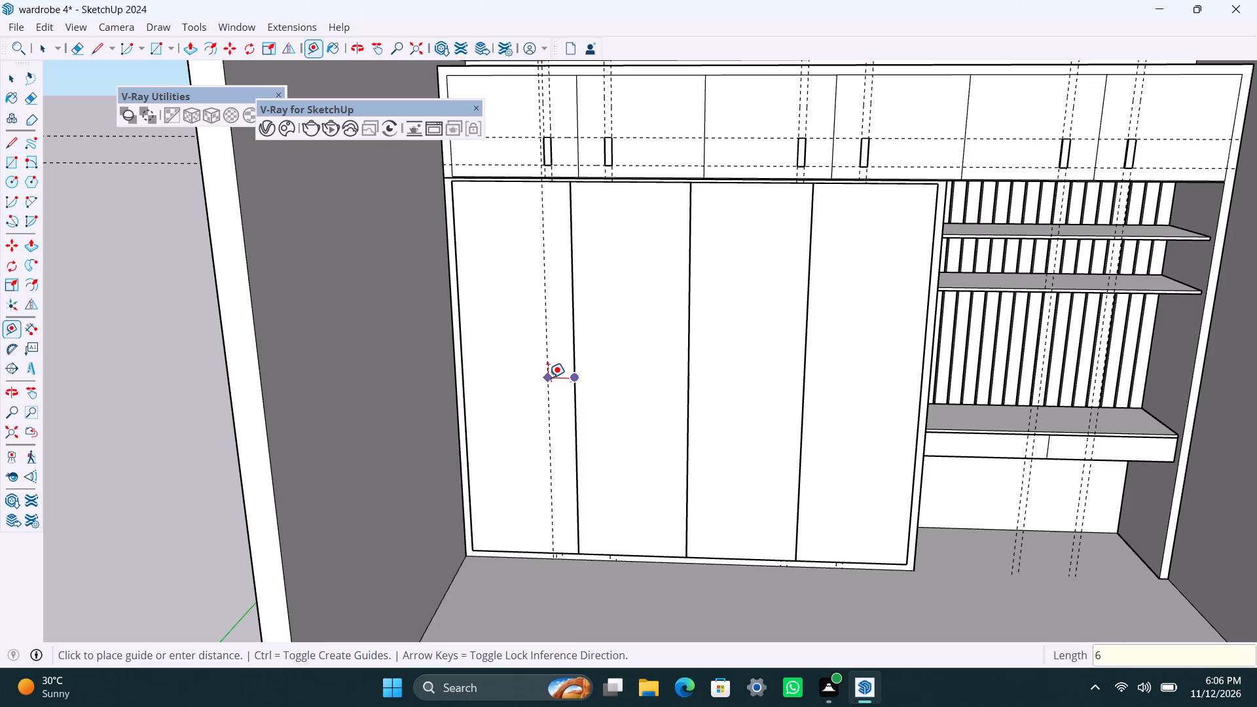
key(shift+quotedbl)
key(Return)
click(575, 359)
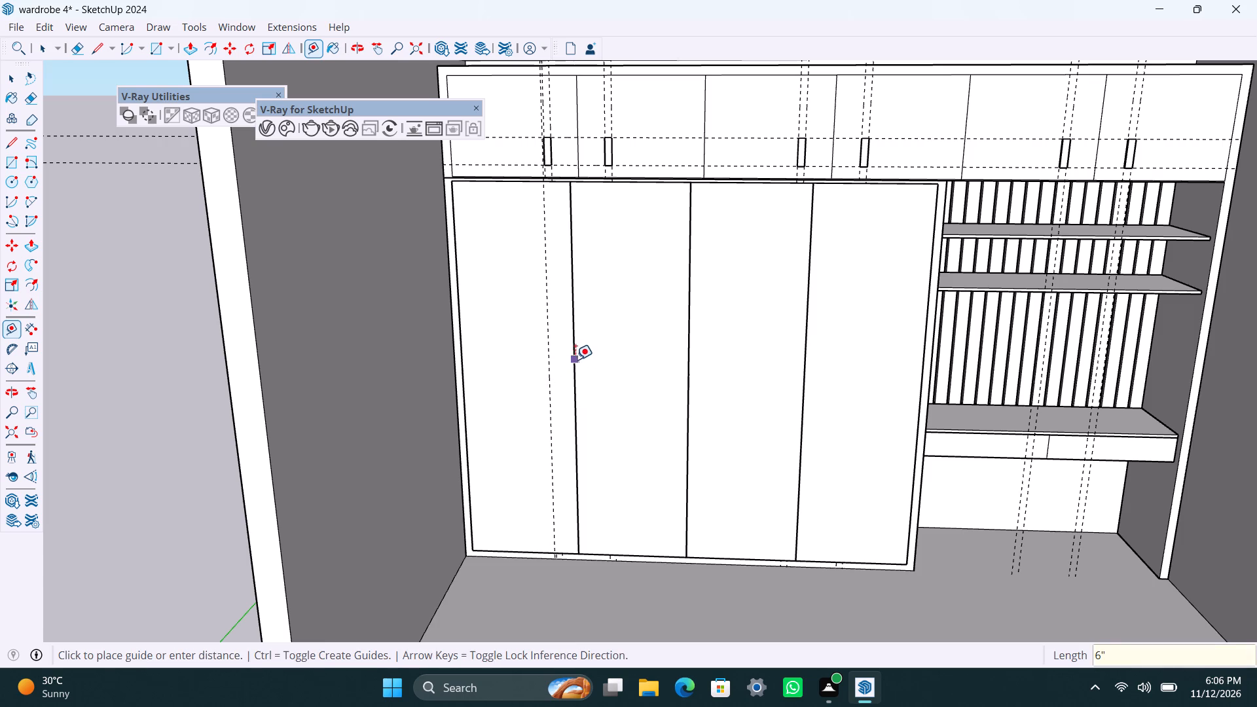
text(6")
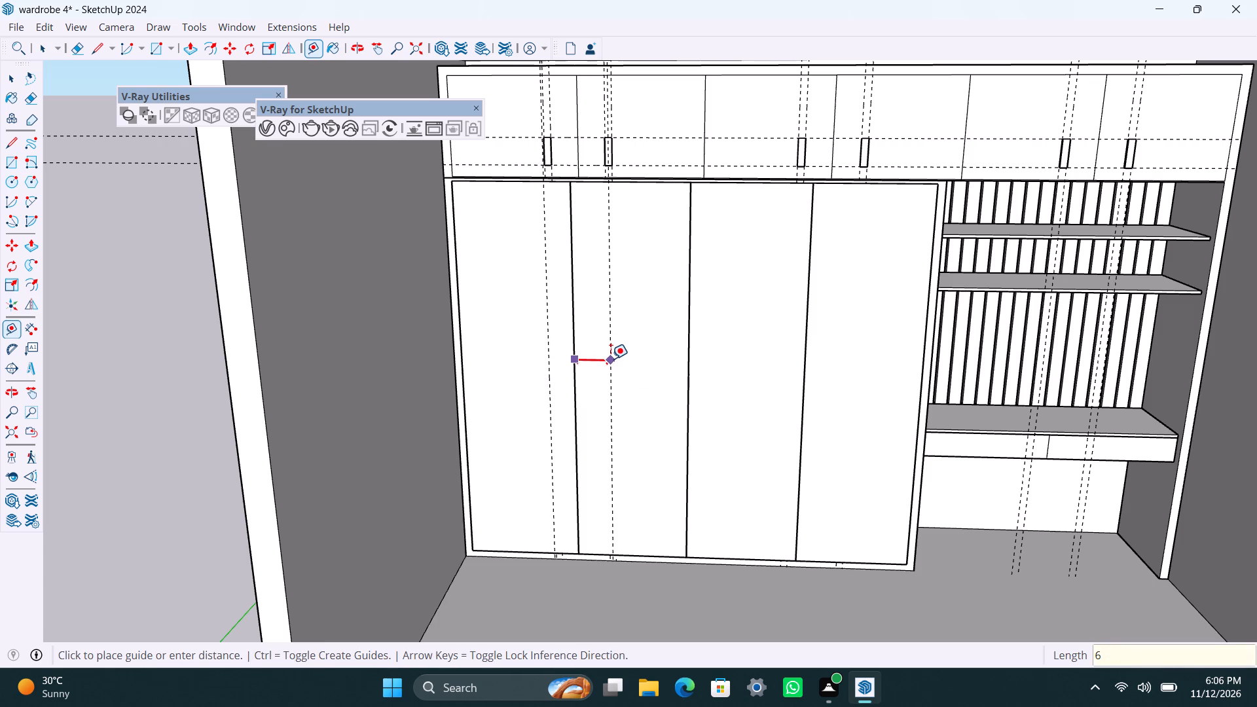
key(Return)
Add a second upright guide on the second door, 1.5" beyond the first one, away from the joint.
click(602, 333)
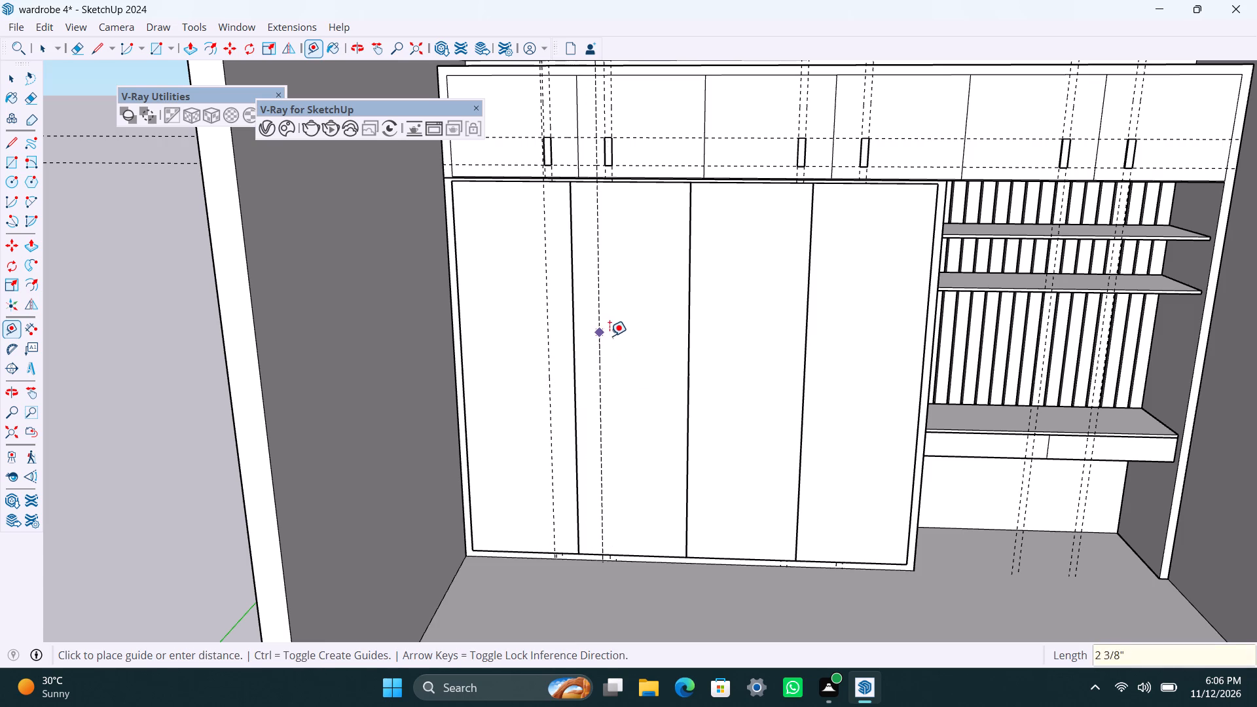
text(1.5")
key(Return)
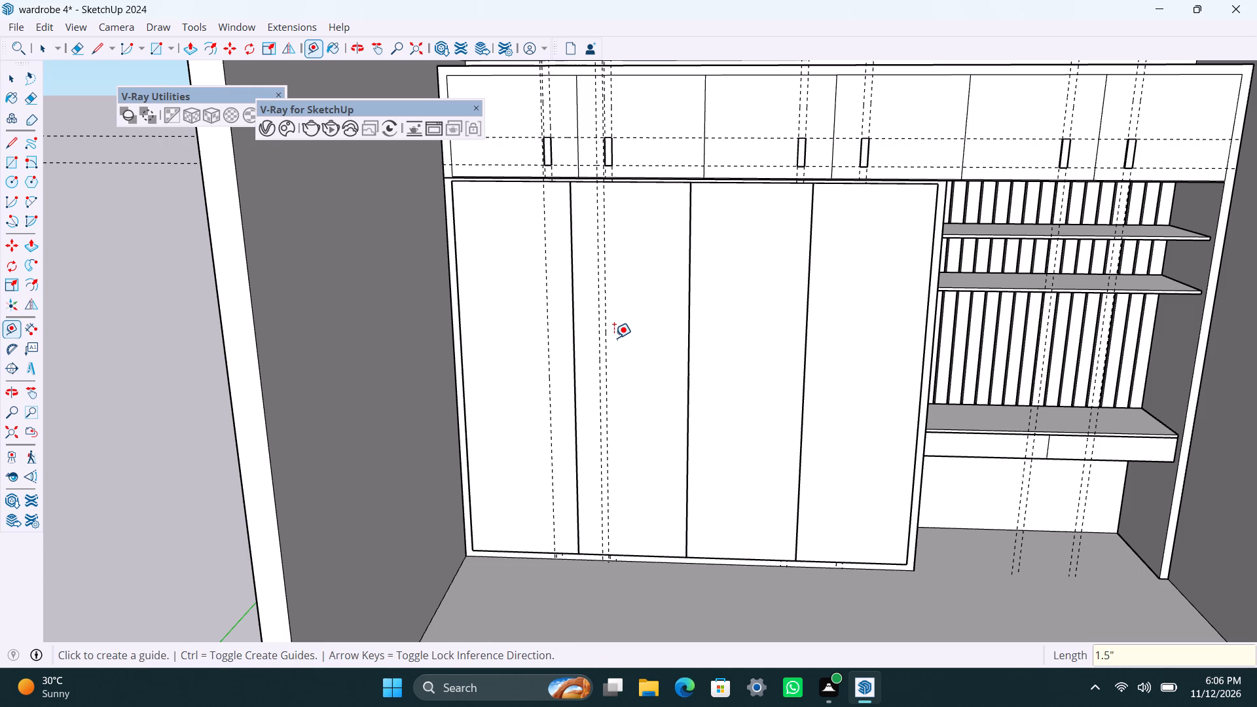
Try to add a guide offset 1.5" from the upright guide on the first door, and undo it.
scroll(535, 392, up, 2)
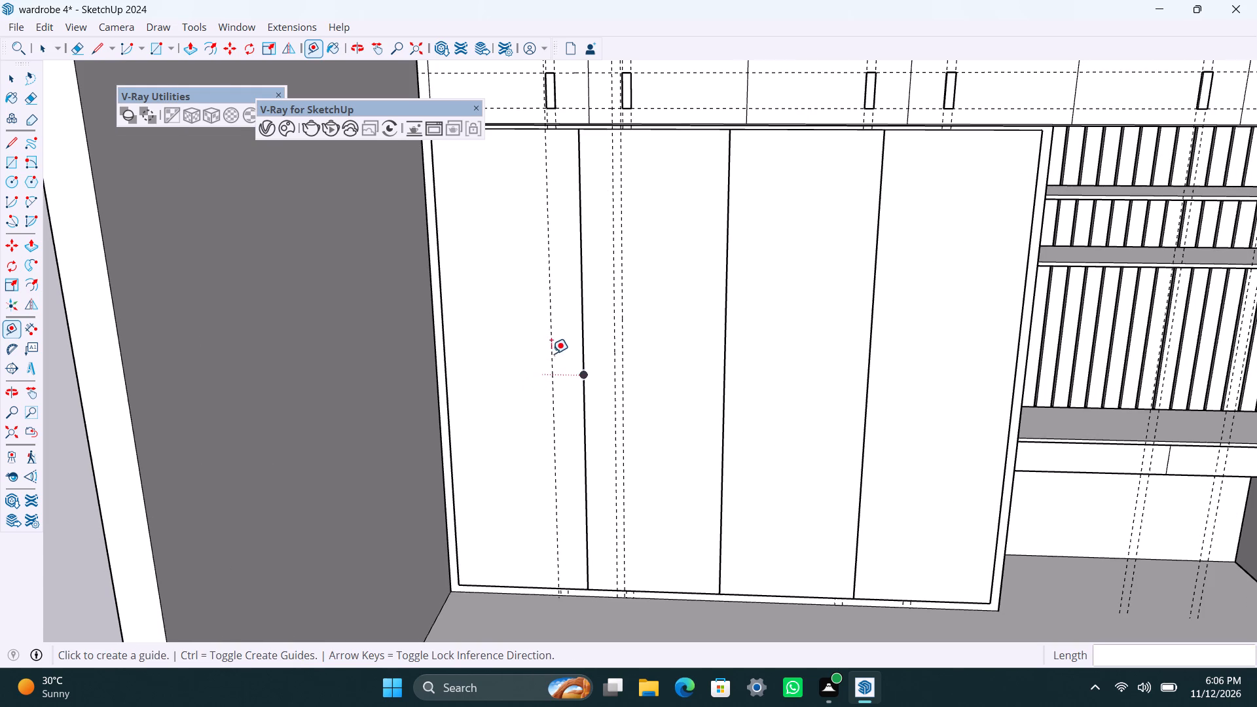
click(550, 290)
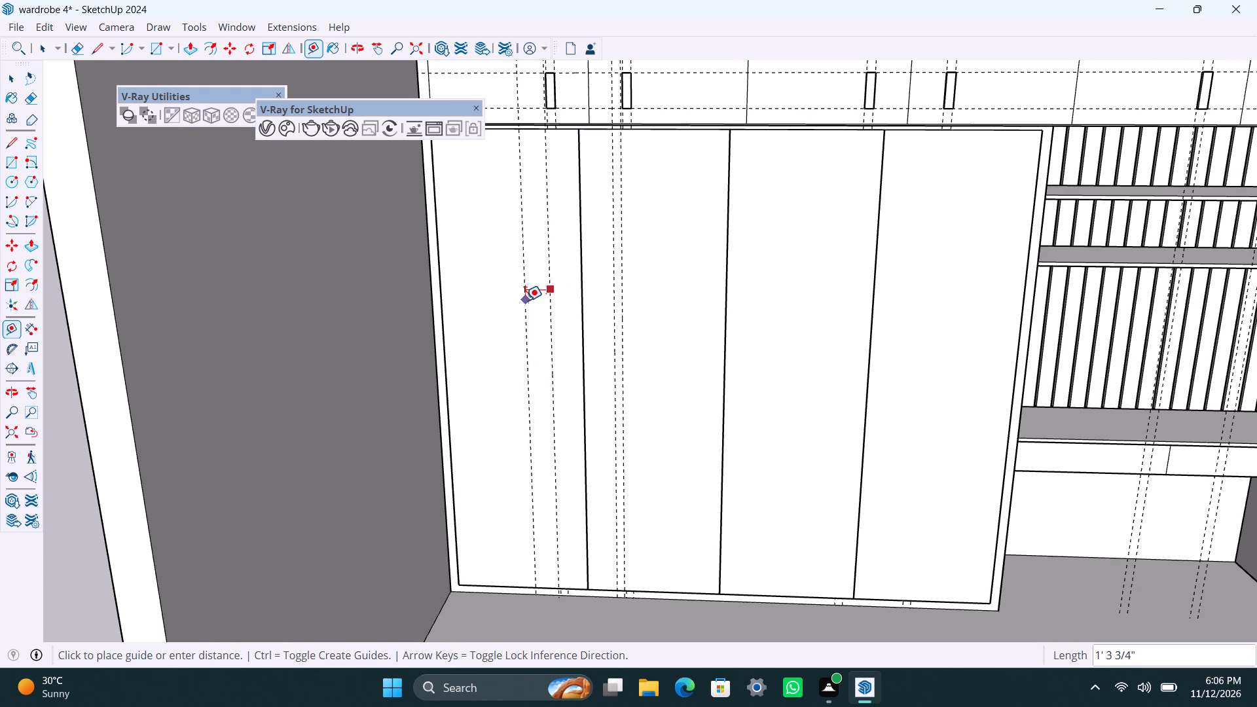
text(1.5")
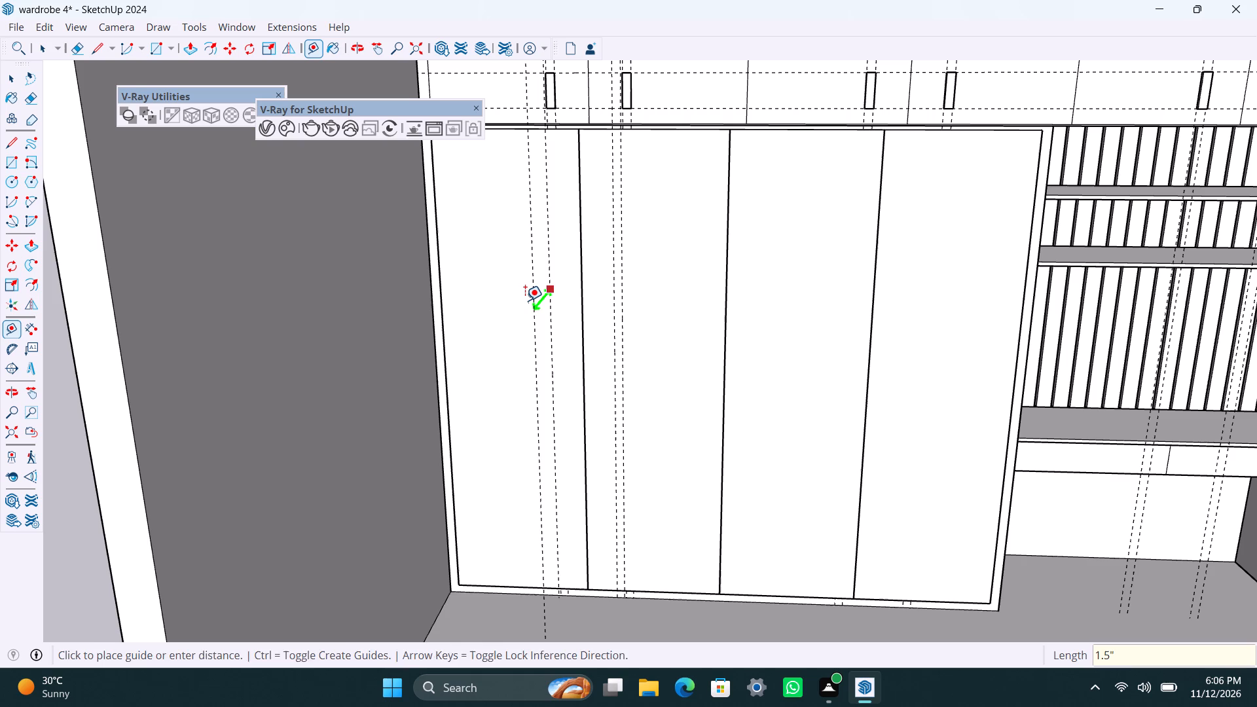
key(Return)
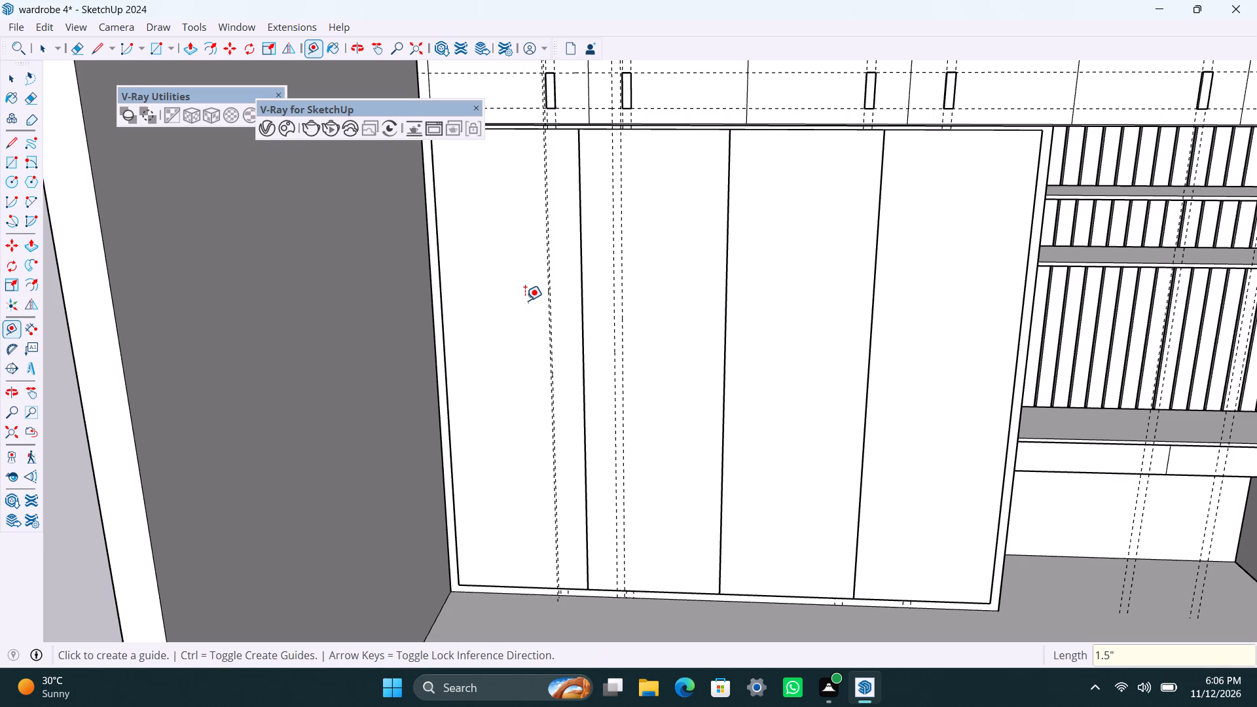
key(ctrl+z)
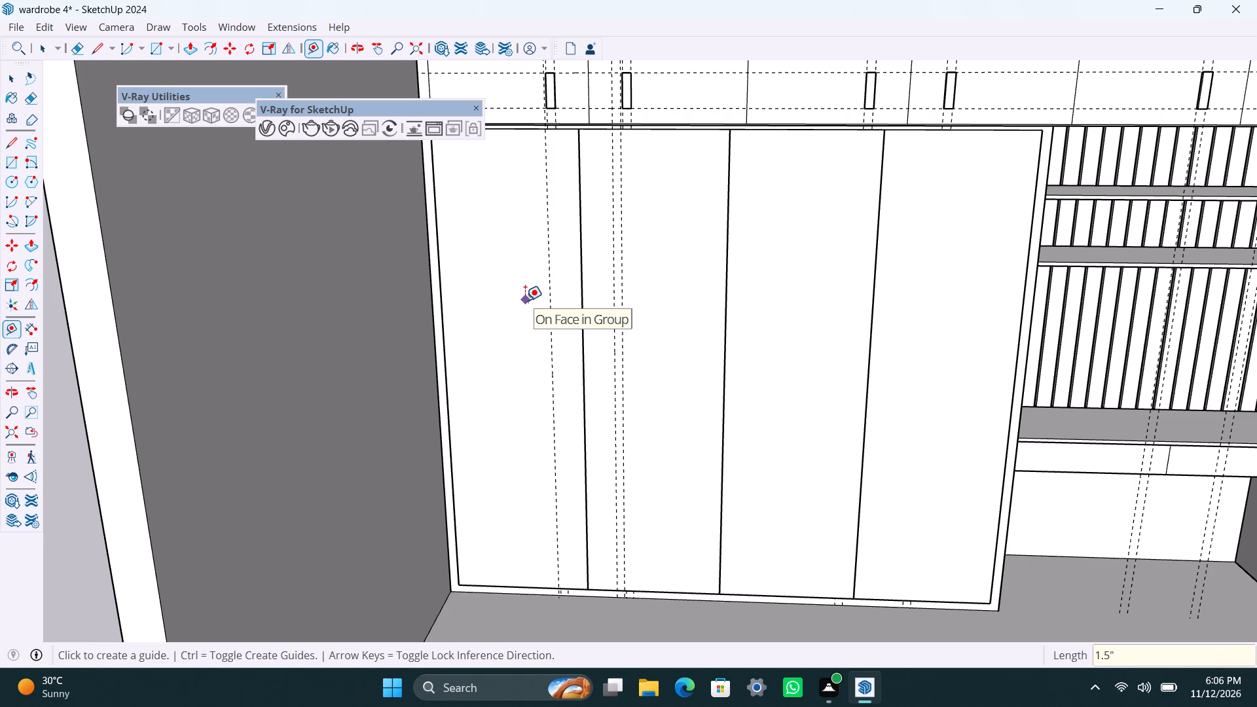
Add a second upright guide on the first door, 1.5" beyond the existing one, away from the joint.
click(553, 255)
text(1.5")
key(Return)
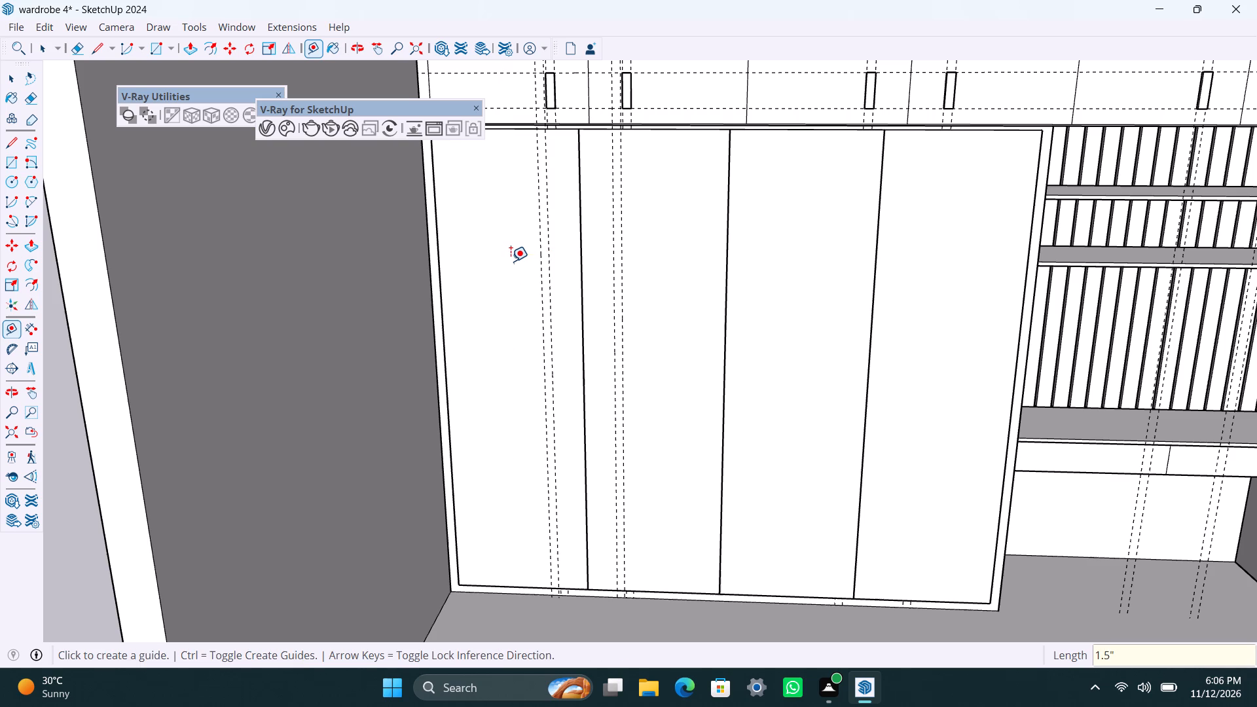
Place a horizontal guide across the wardrobe doors 4' below their top edge.
click(573, 156)
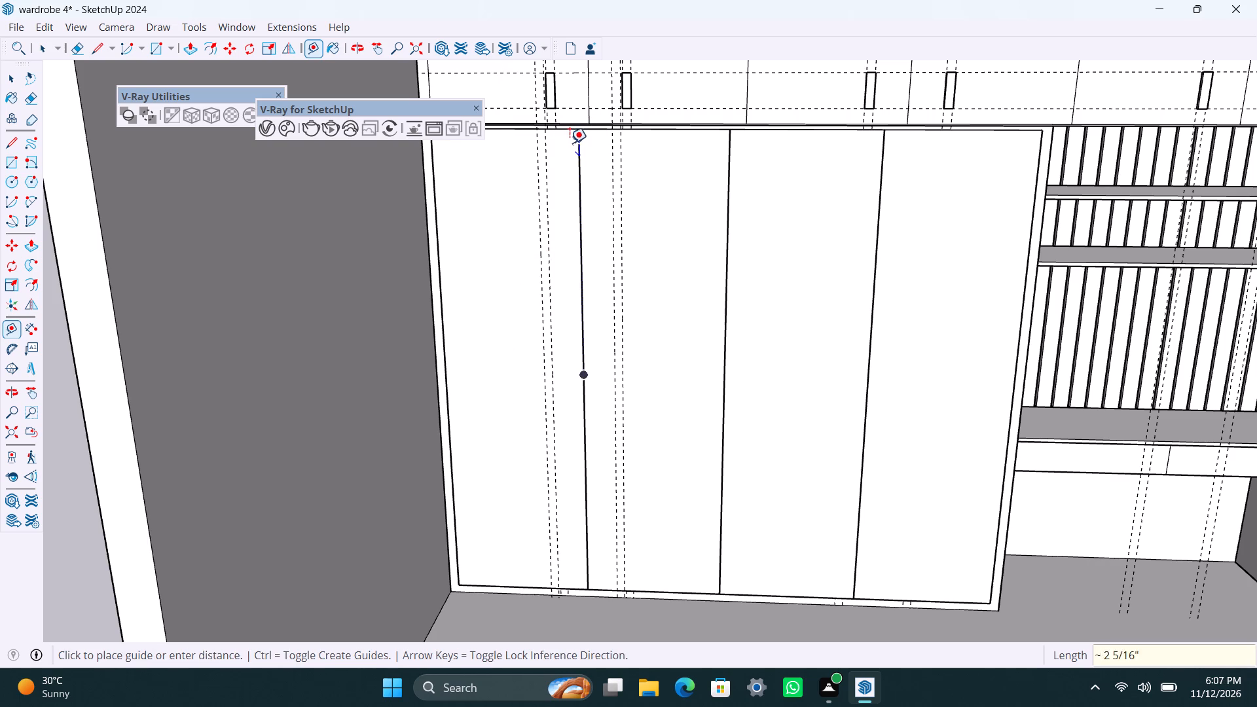
key(space)
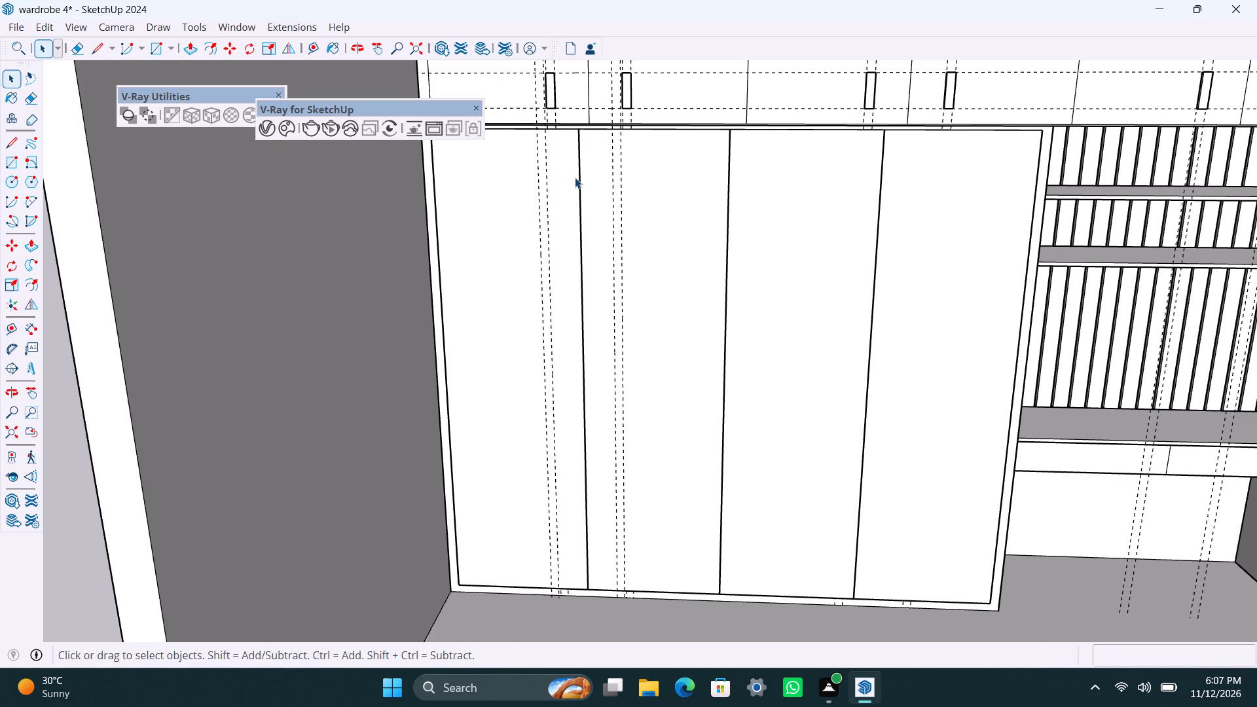
key(t)
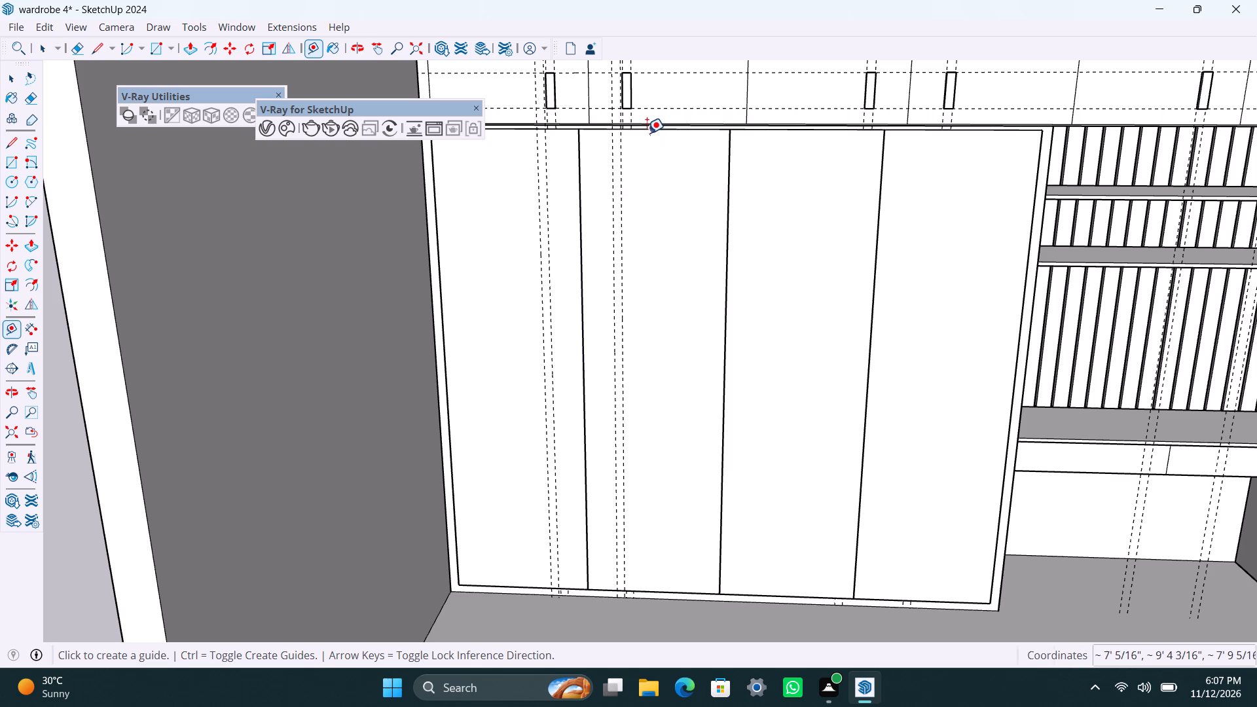
click(649, 132)
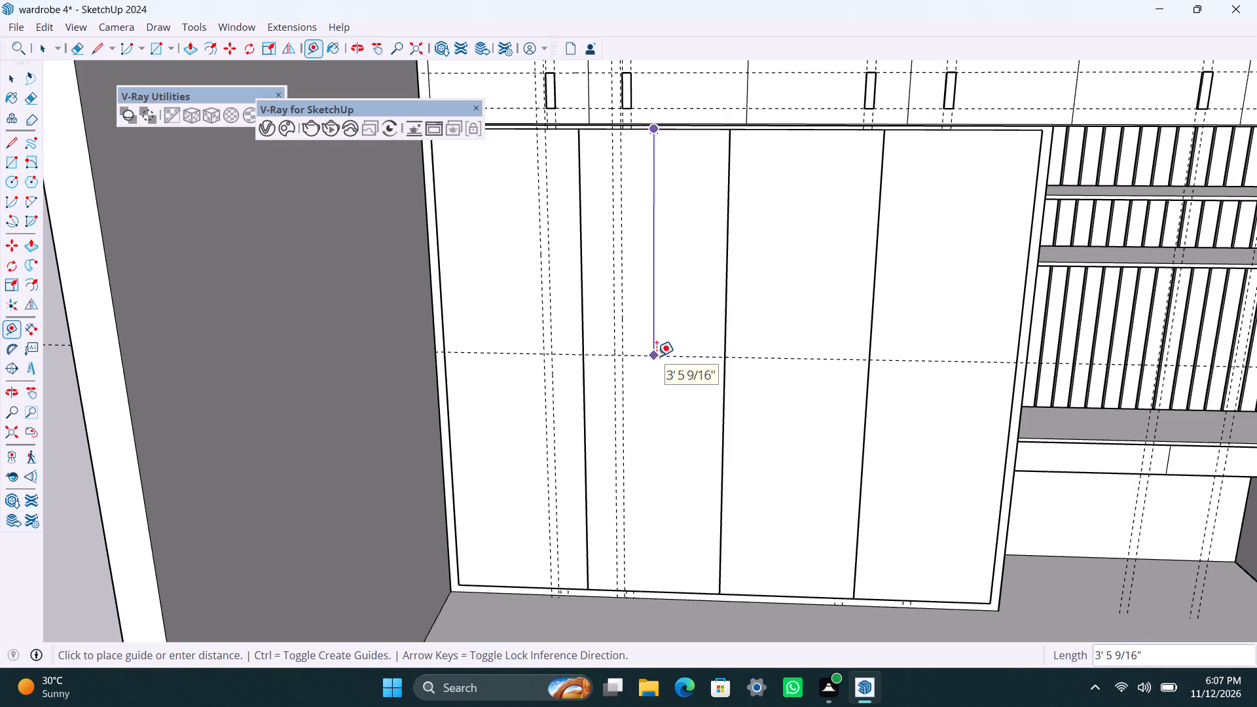
key(4)
key(apostrophe)
key(Return)
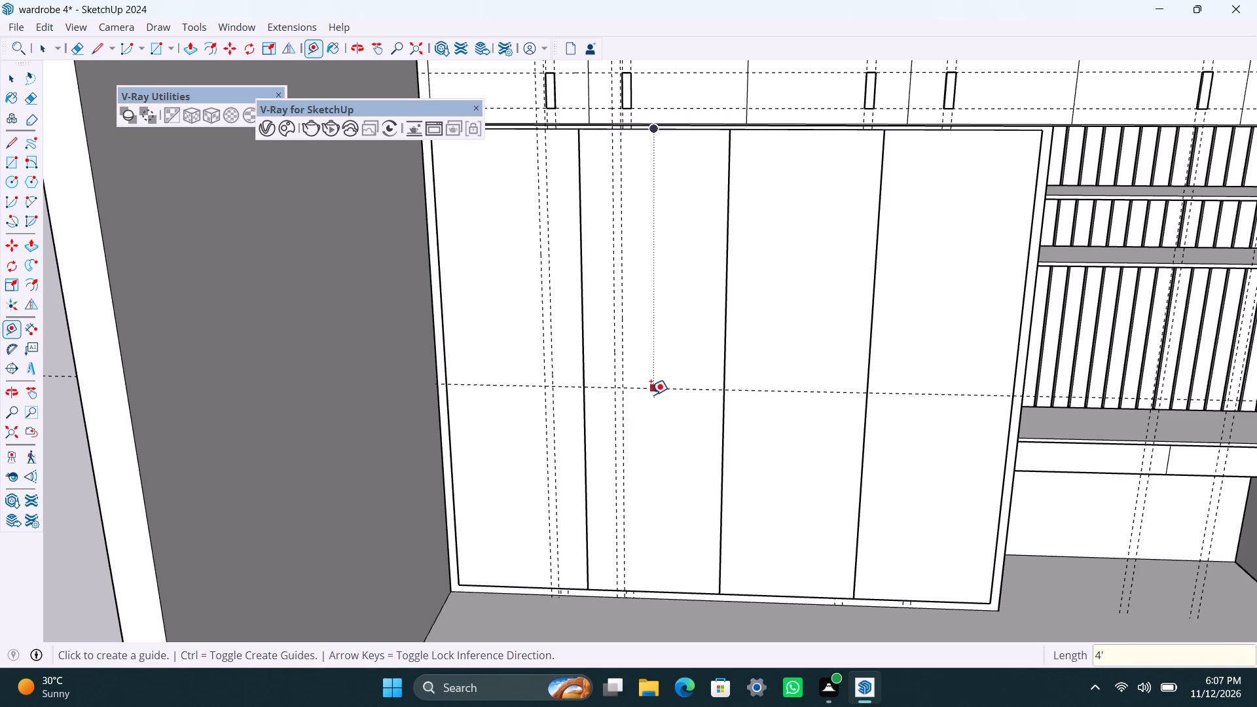
Place a second horizontal guide across the wardrobe doors, 8" above the first one.
click(651, 391)
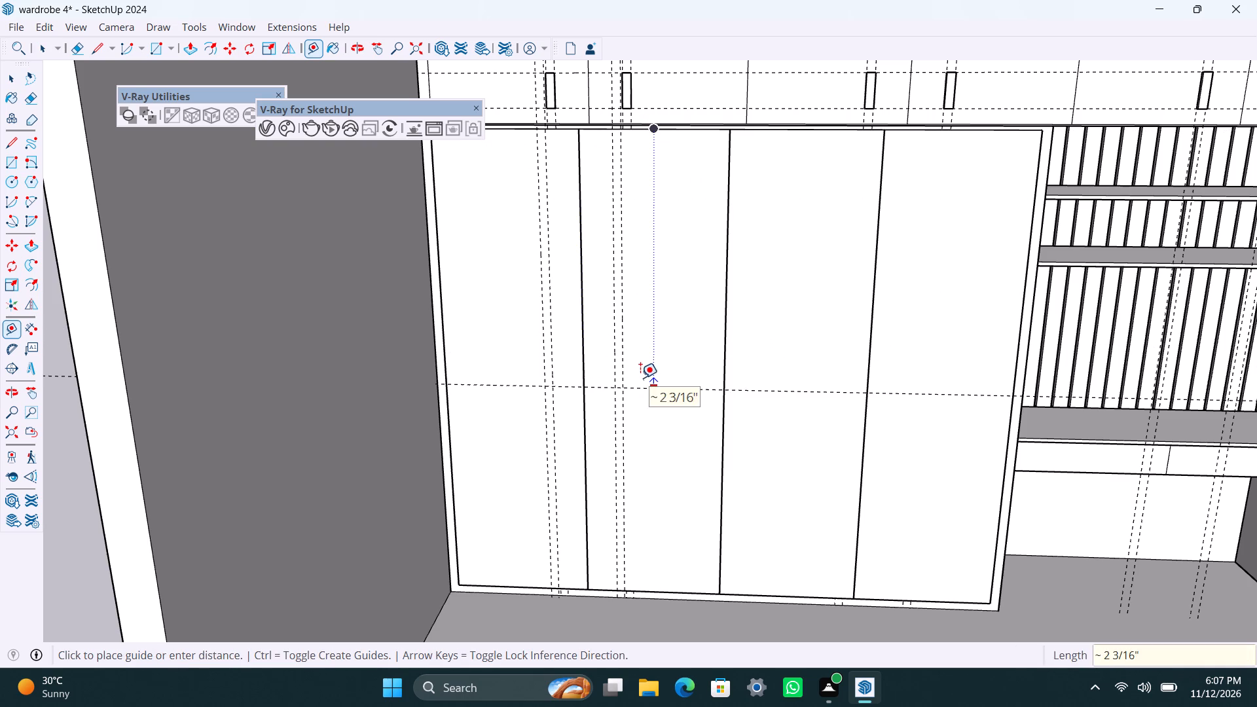
key(space)
text(t)
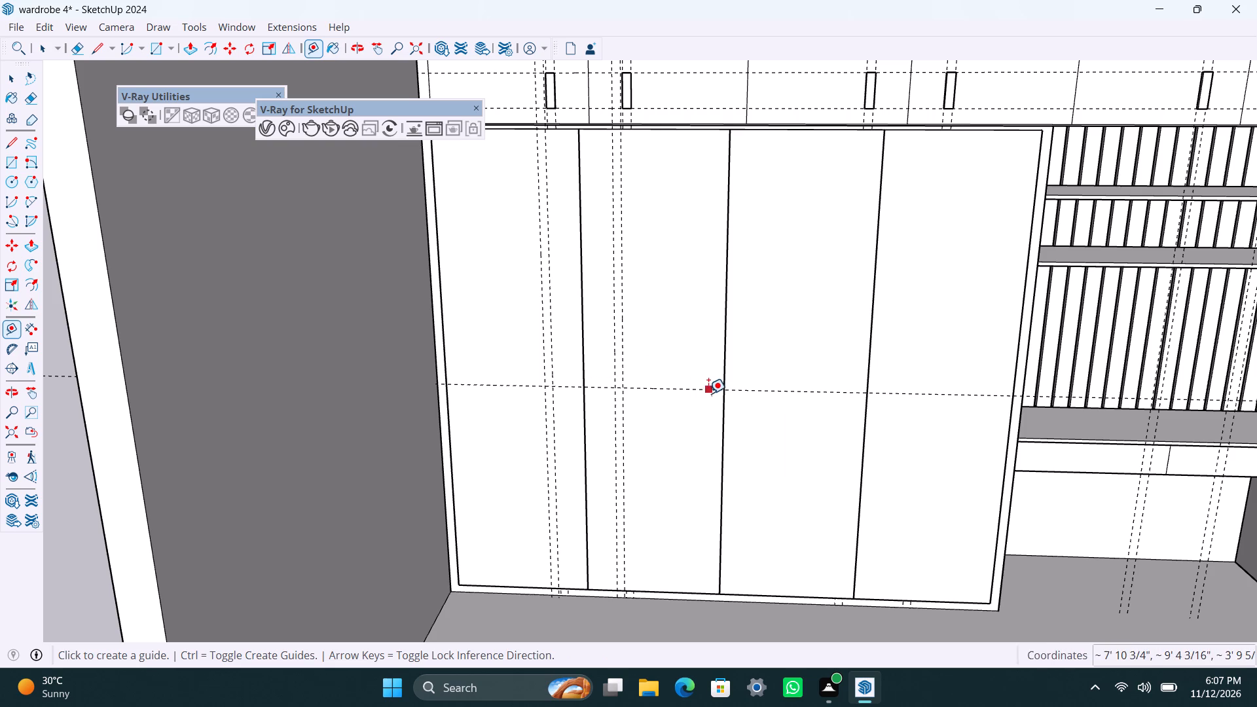
click(709, 393)
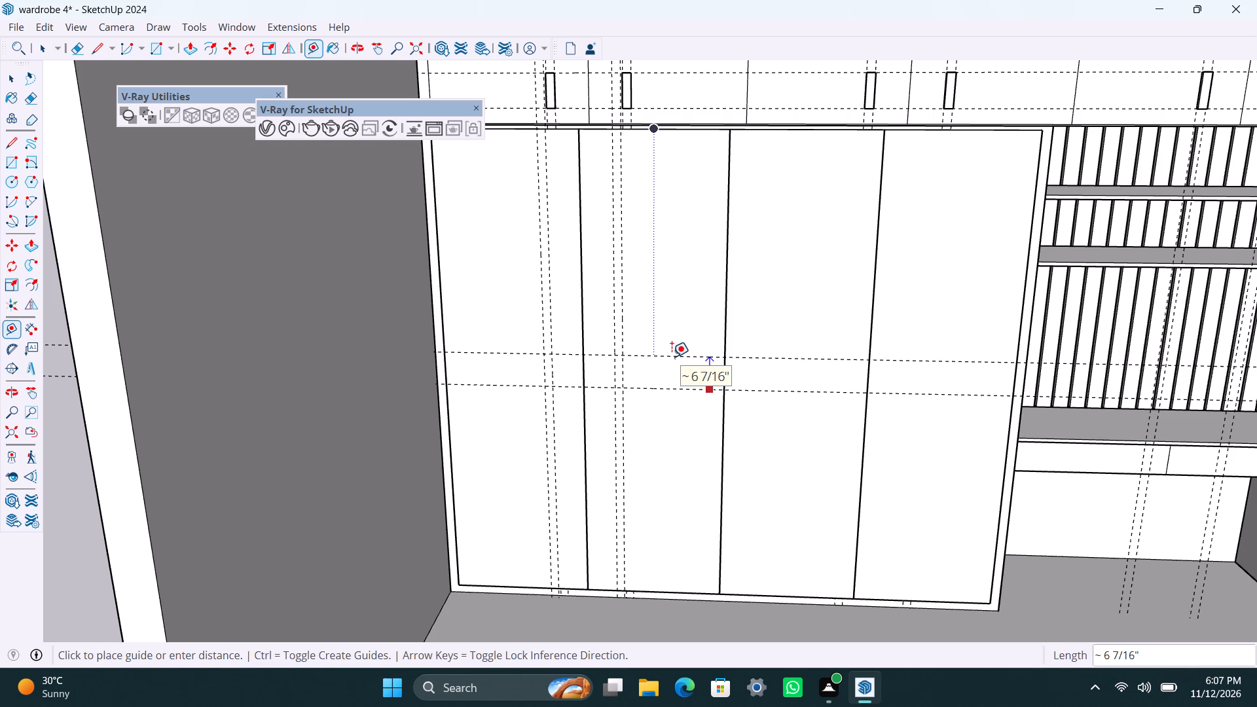
key(8)
key(shift+quotedbl)
key(Return)
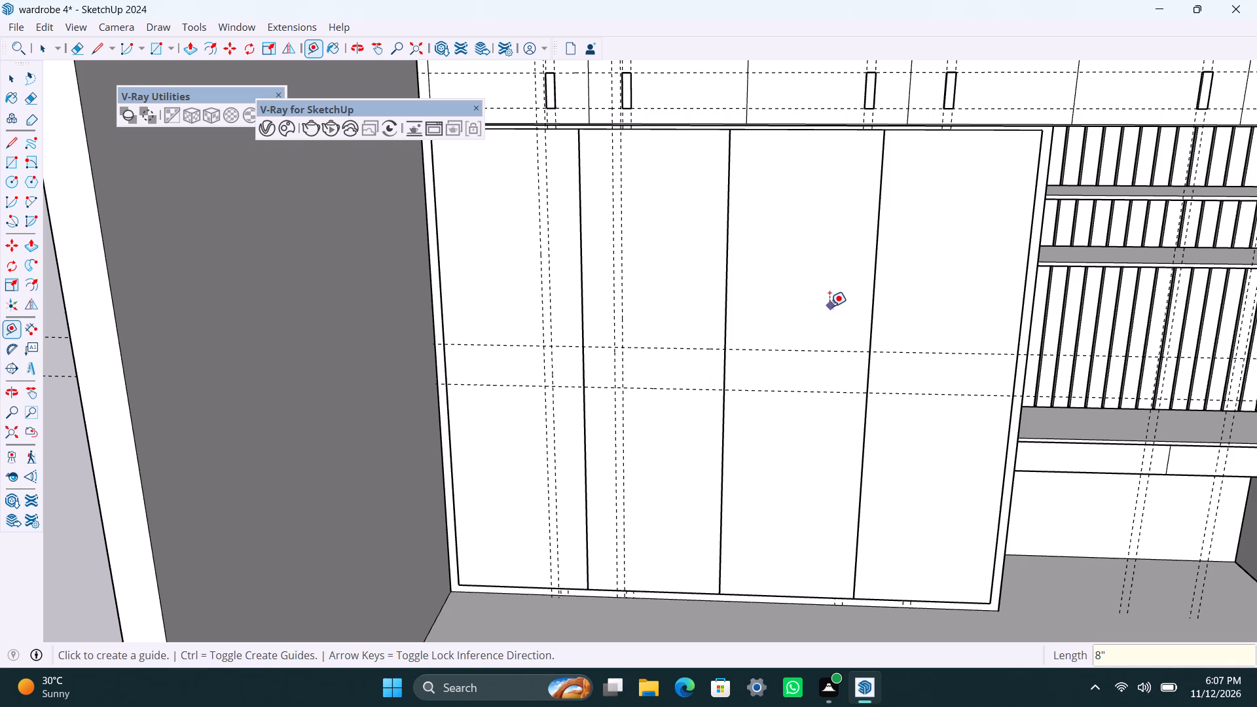
Place two upright guides on the third door, one 6" from its joint with the fourth door and another 1.5" farther away.
click(883, 197)
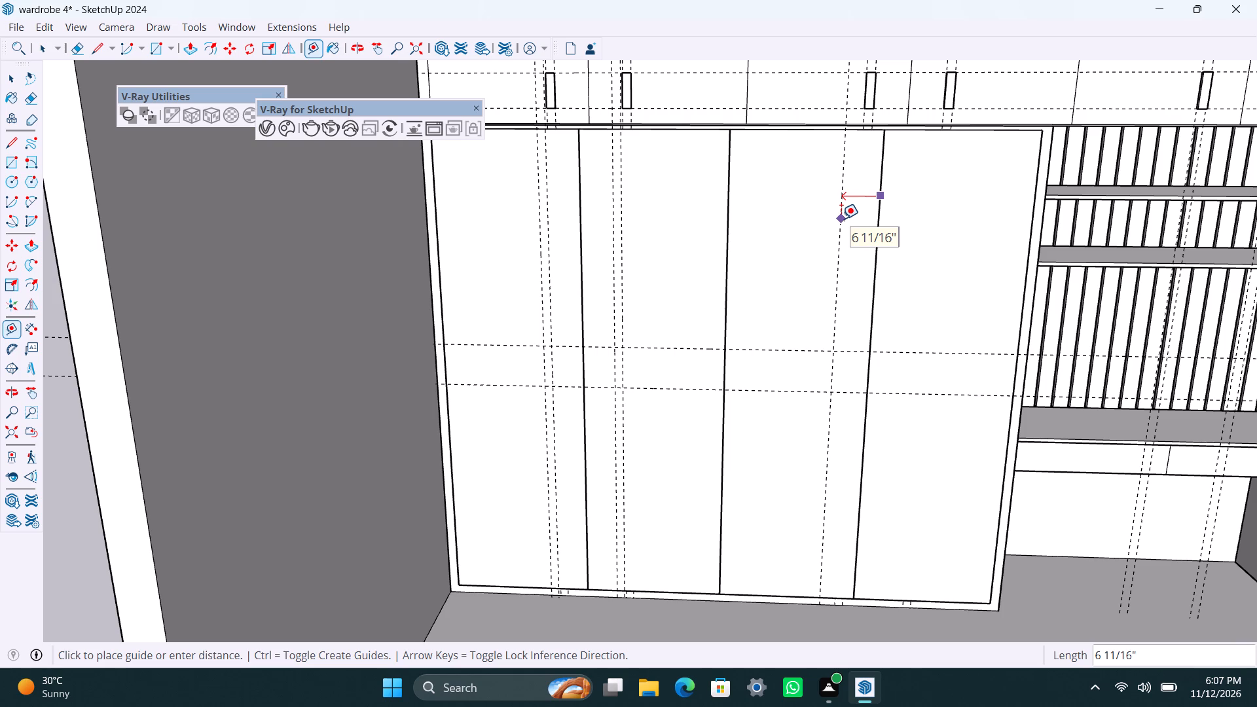
text(6")
key(Return)
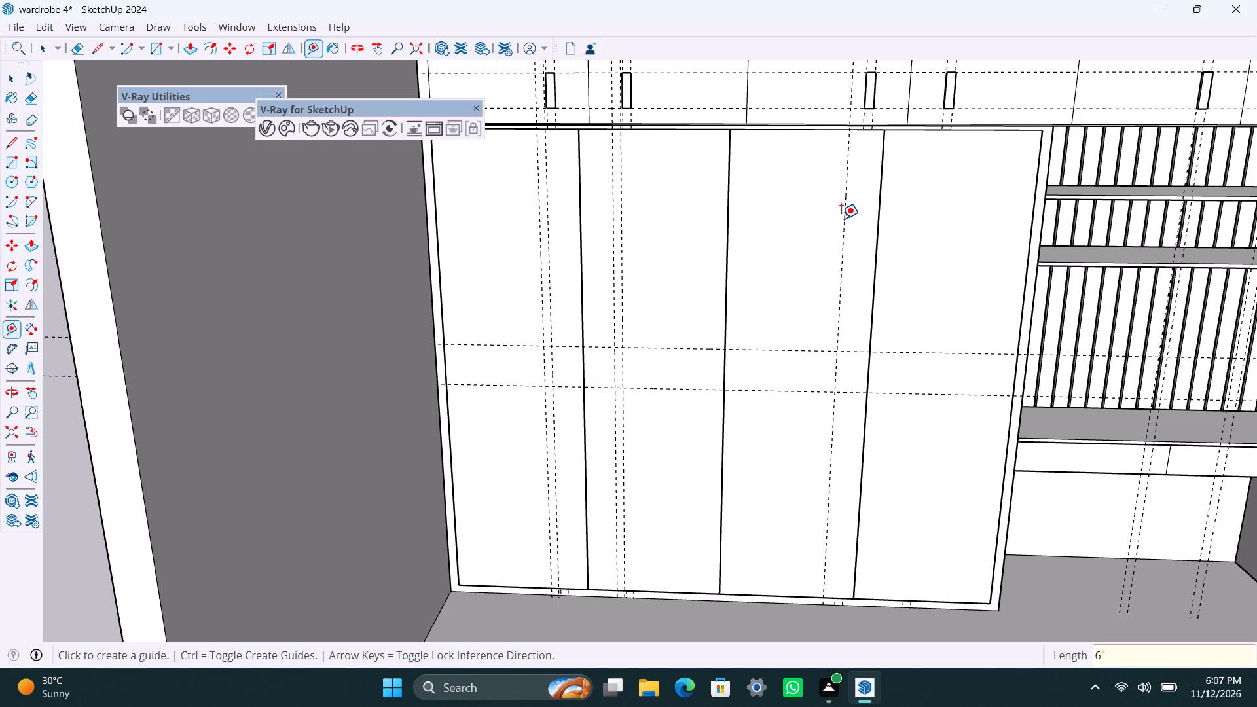
click(842, 215)
key(1)
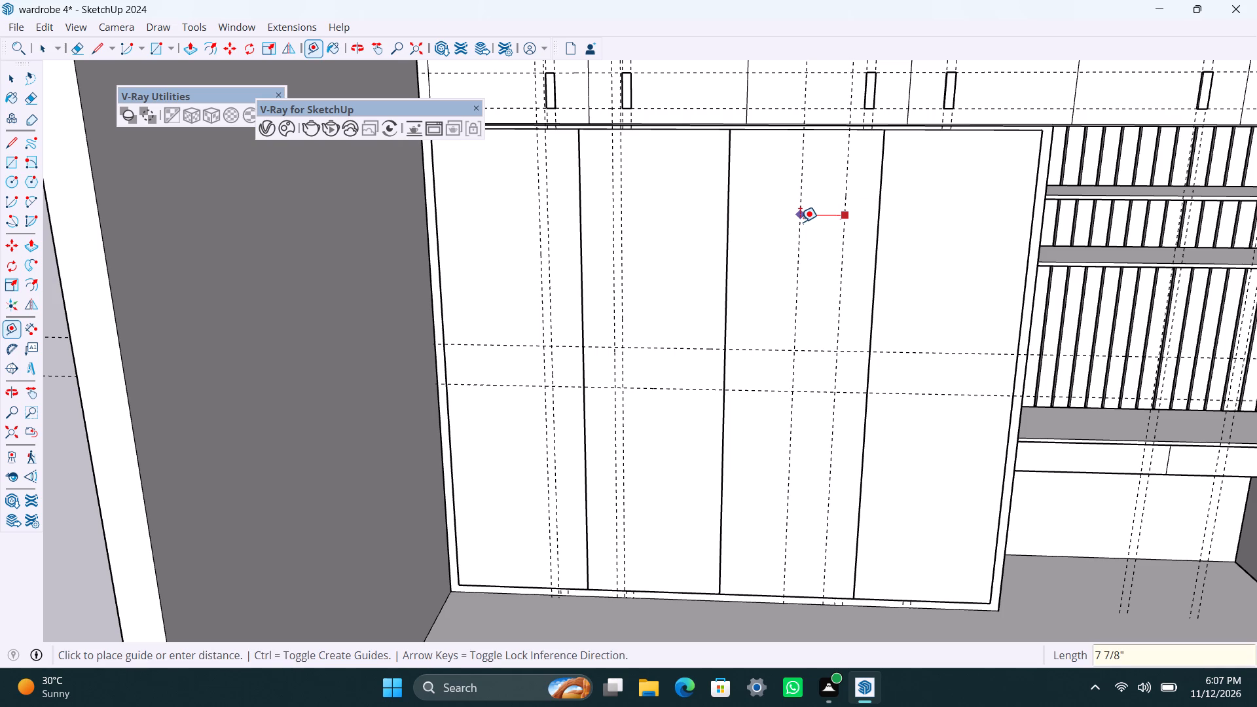
key(BackSpace)
text(1.5")
key(Return)
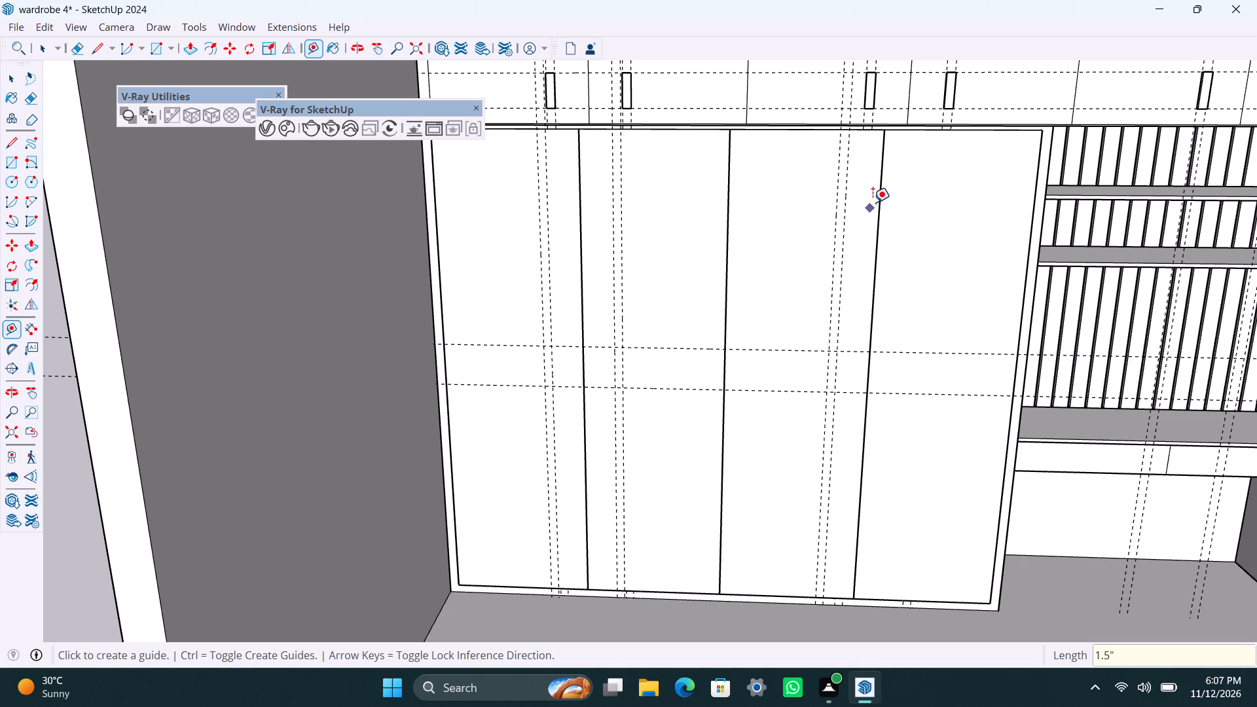
Place two upright guides on the fourth door, one 6" from its joint with the third door and another 1.5" farther away.
click(879, 194)
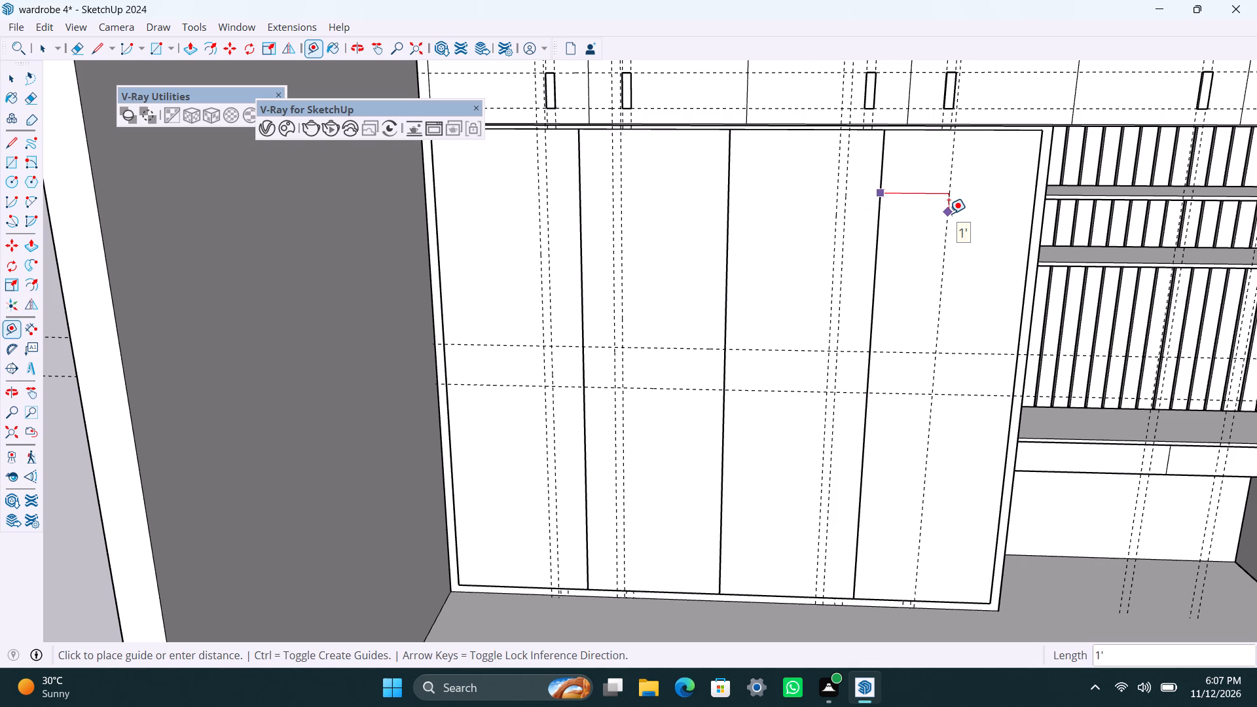
text(6")
key(Return)
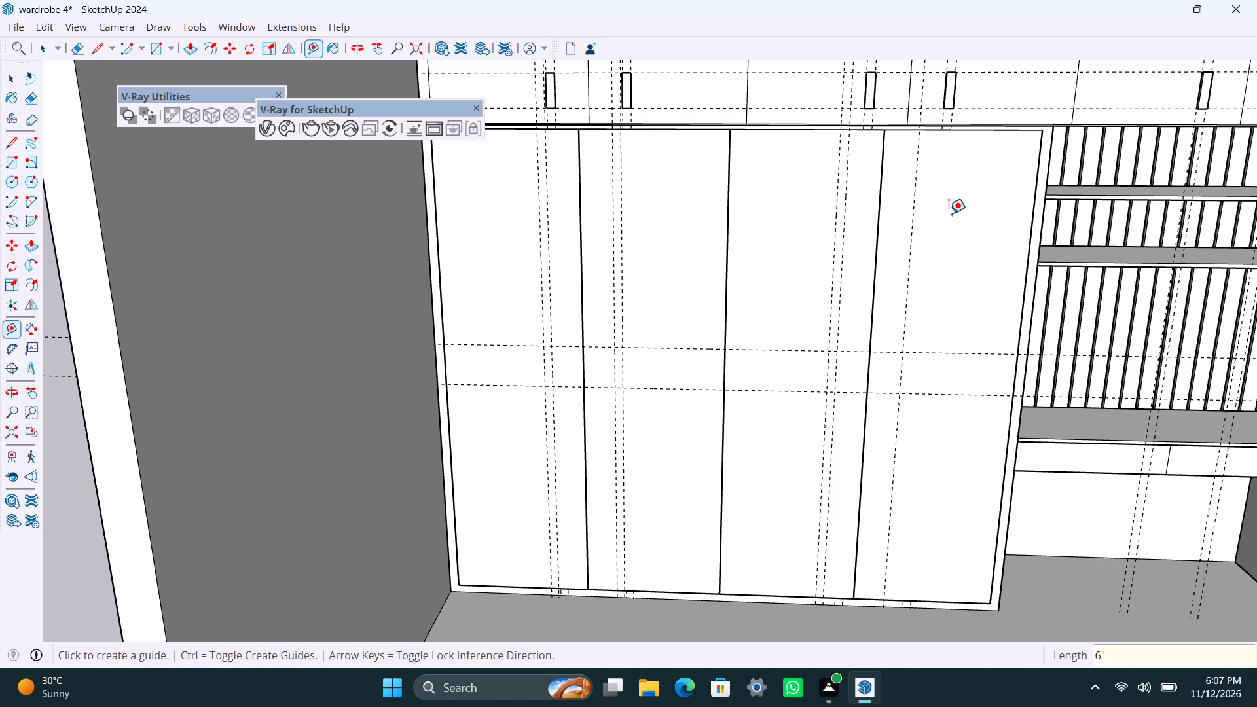
click(915, 213)
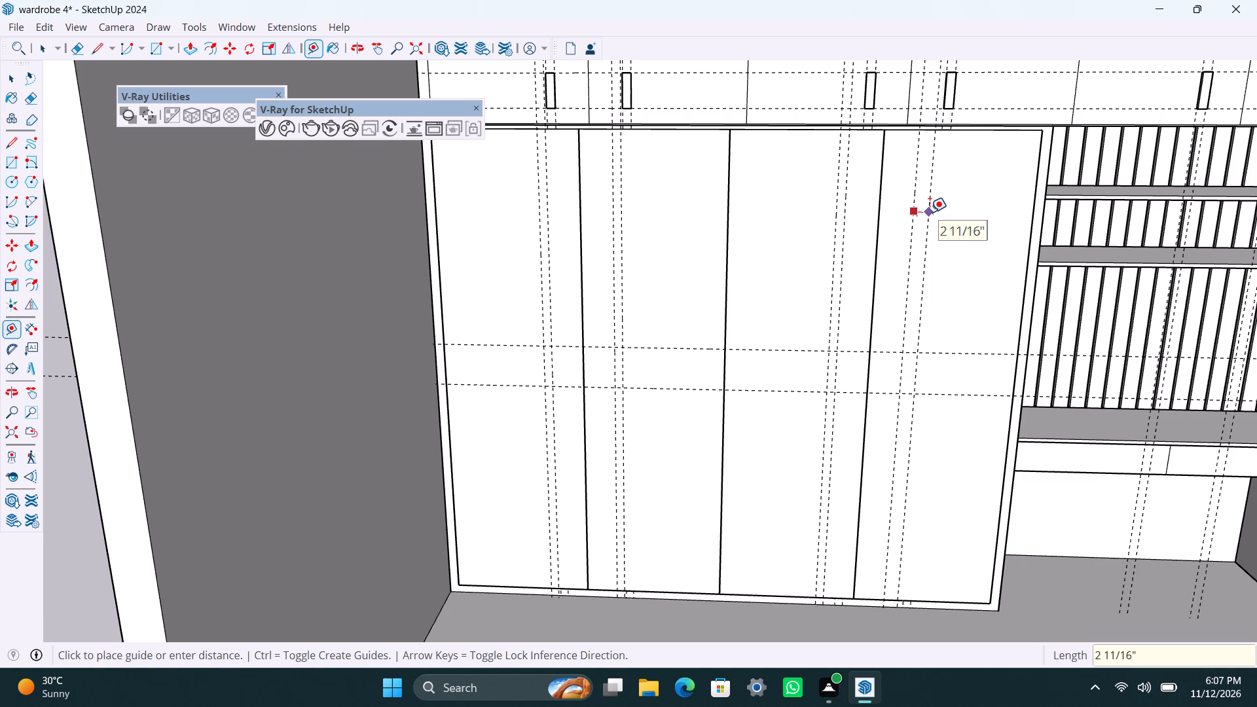
text(1.5")
key(Return)
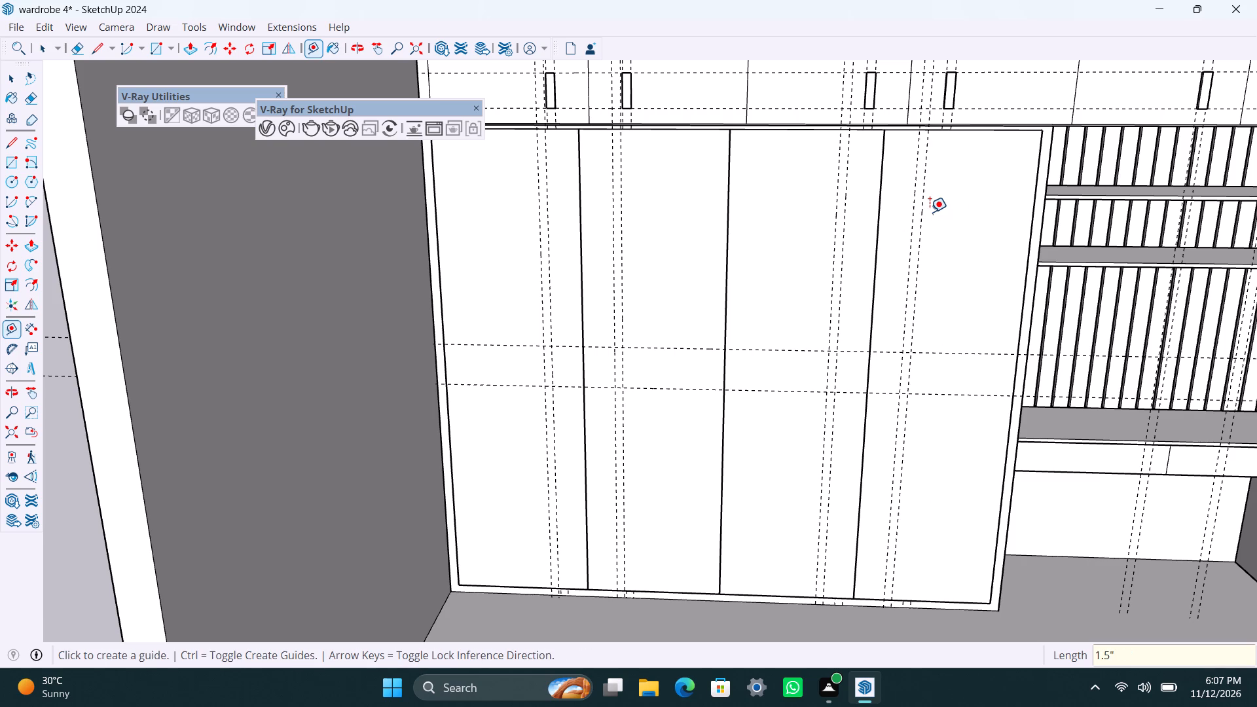
key(space)
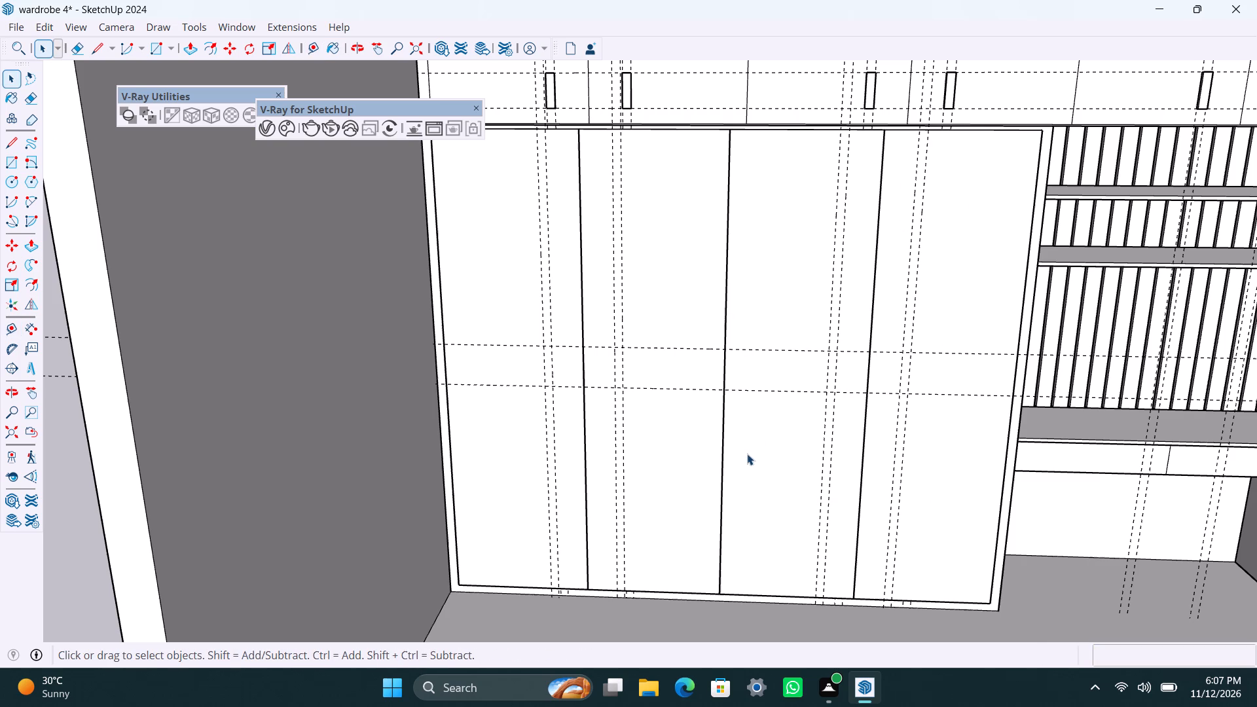
Draw a 1.5" by 8" handle rectangle between the crossing guides on the first door and make it a group.
scroll(388, 387, up, 1)
scroll(583, 408, up, 2)
scroll(524, 365, up, 1)
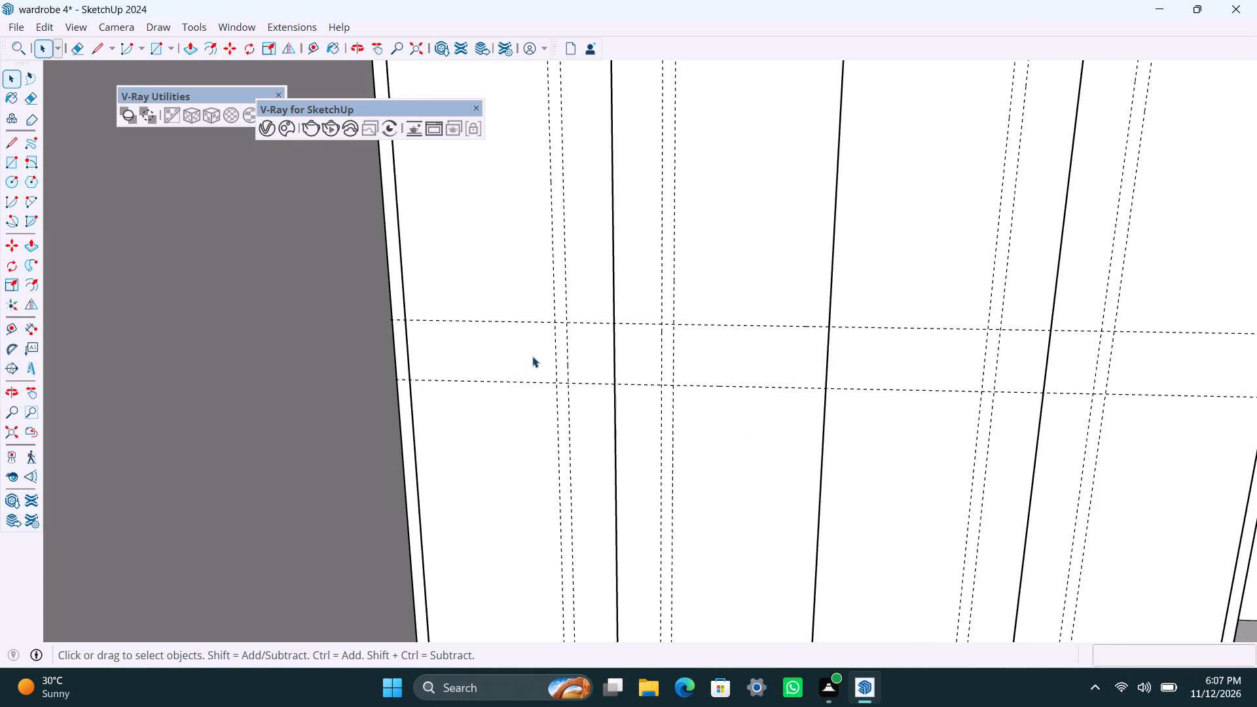
key(r)
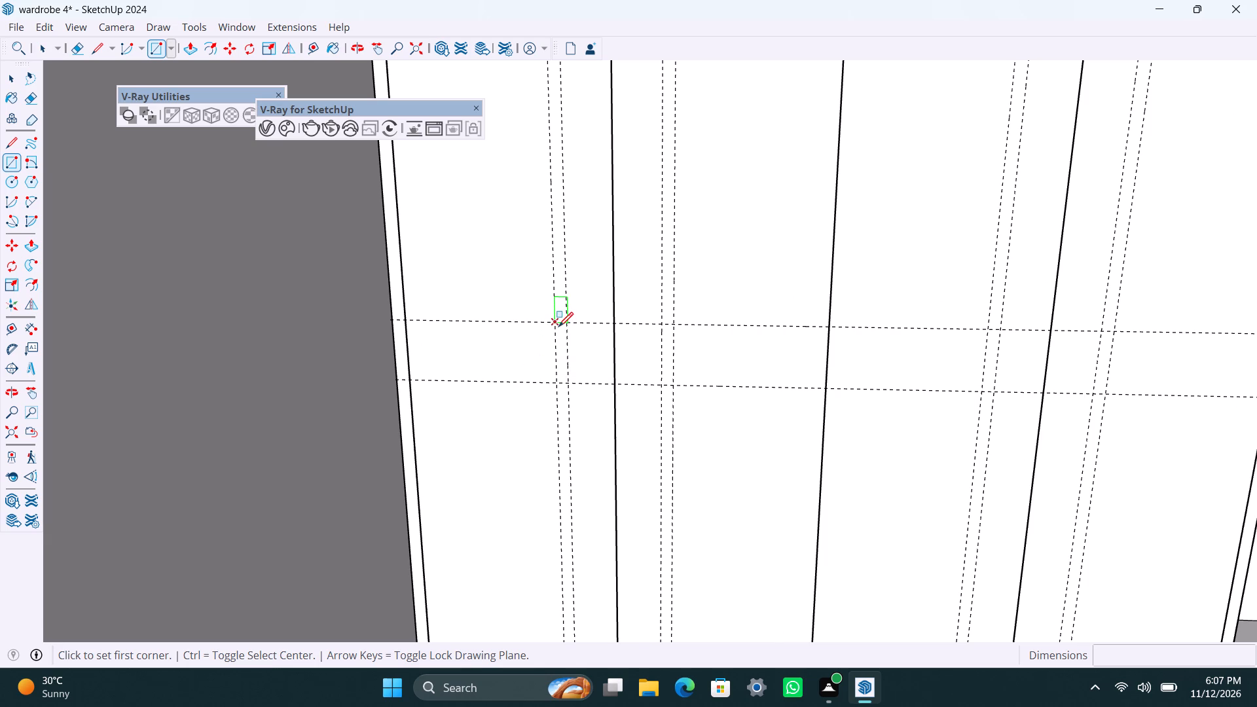
click(558, 327)
click(568, 385)
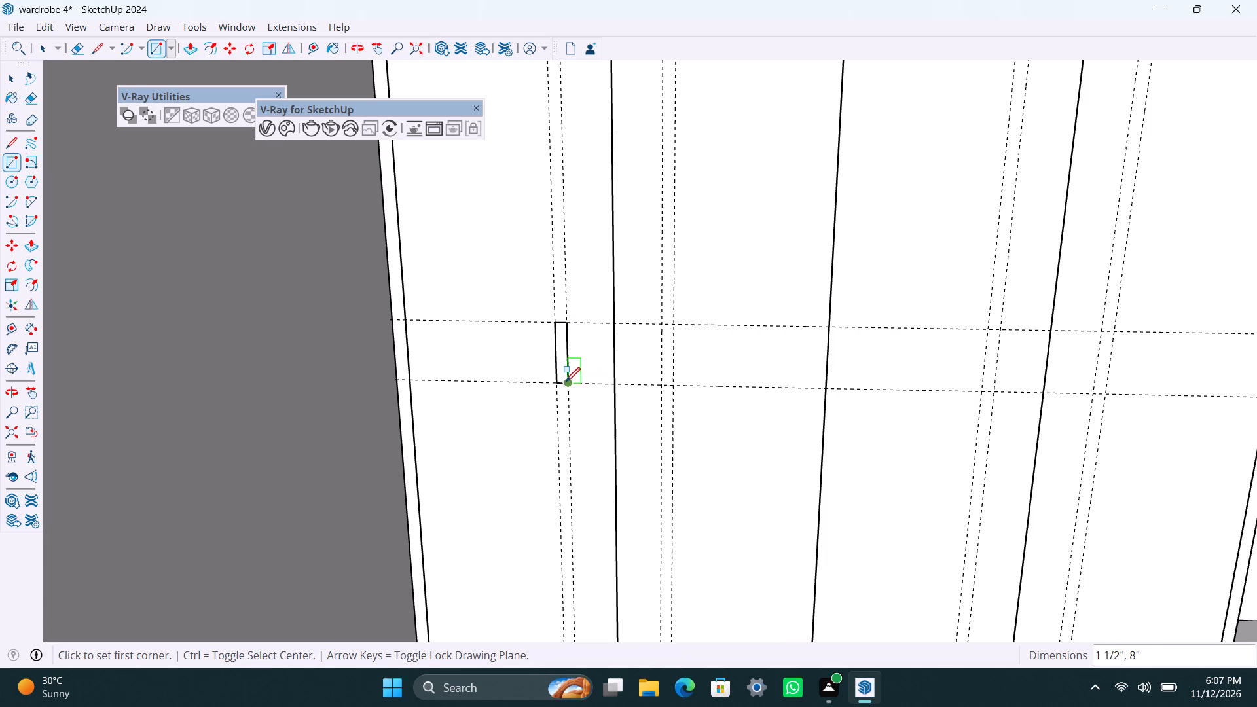
key(space)
double_click(562, 372)
right_click(561, 371)
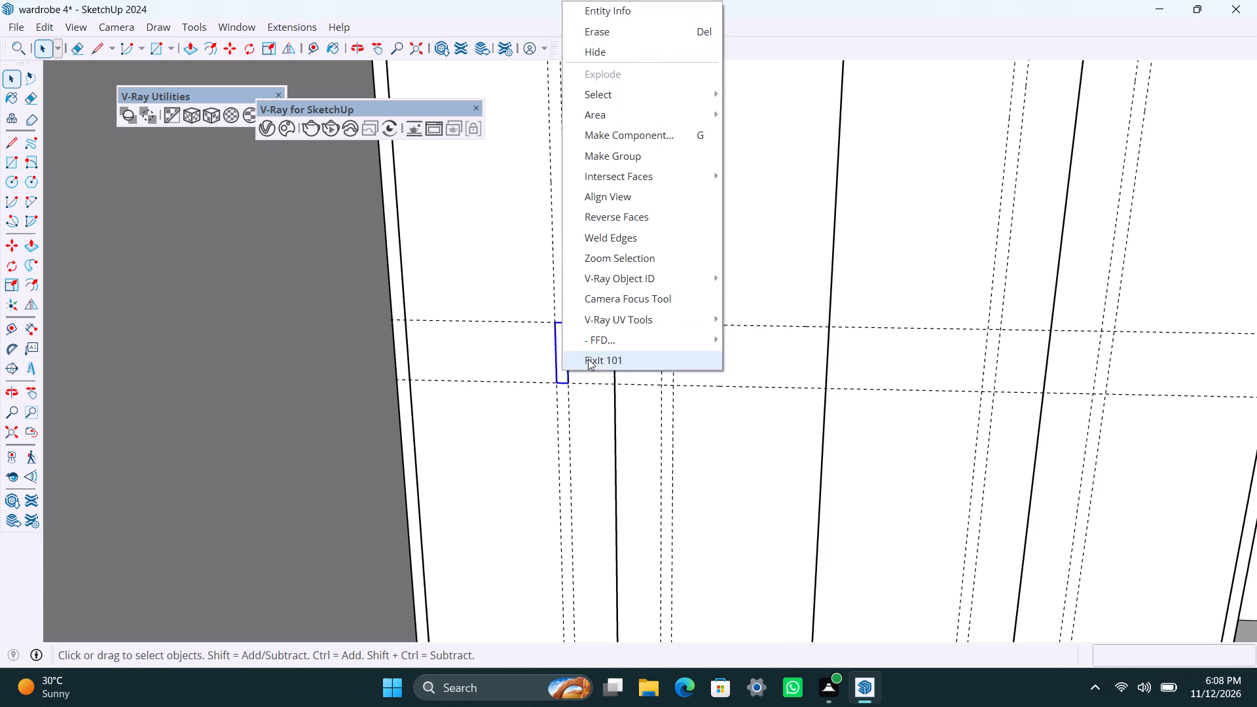
click(632, 156)
Extrude the first door's handle rectangle outward 0.5" inside its group.
scroll(552, 395, up, 4)
triple_click(562, 369)
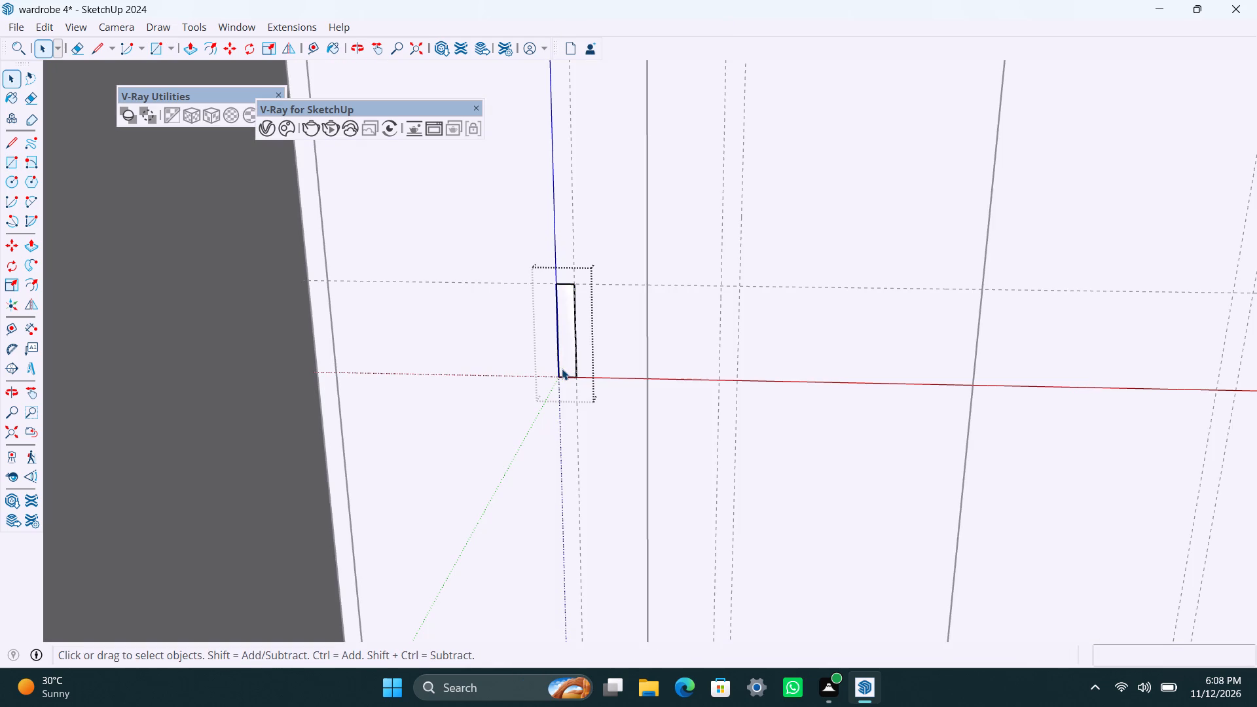
key(p)
click(564, 367)
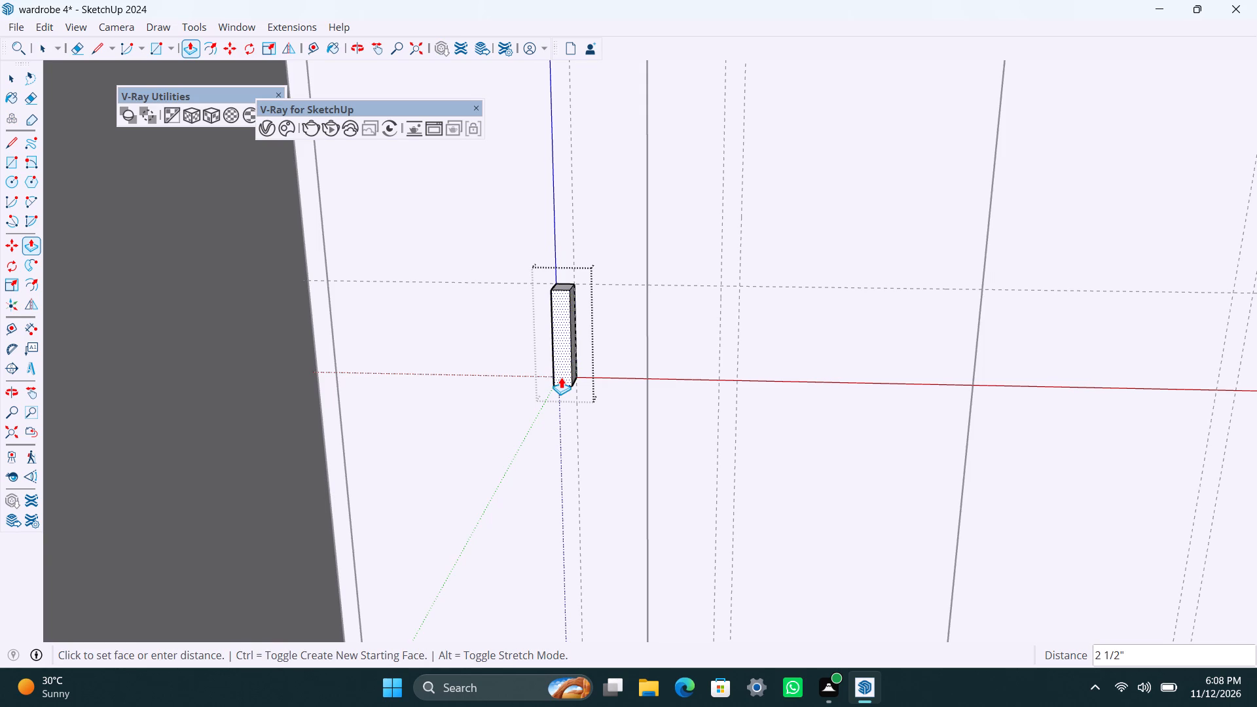
text(0.5)
key(Return)
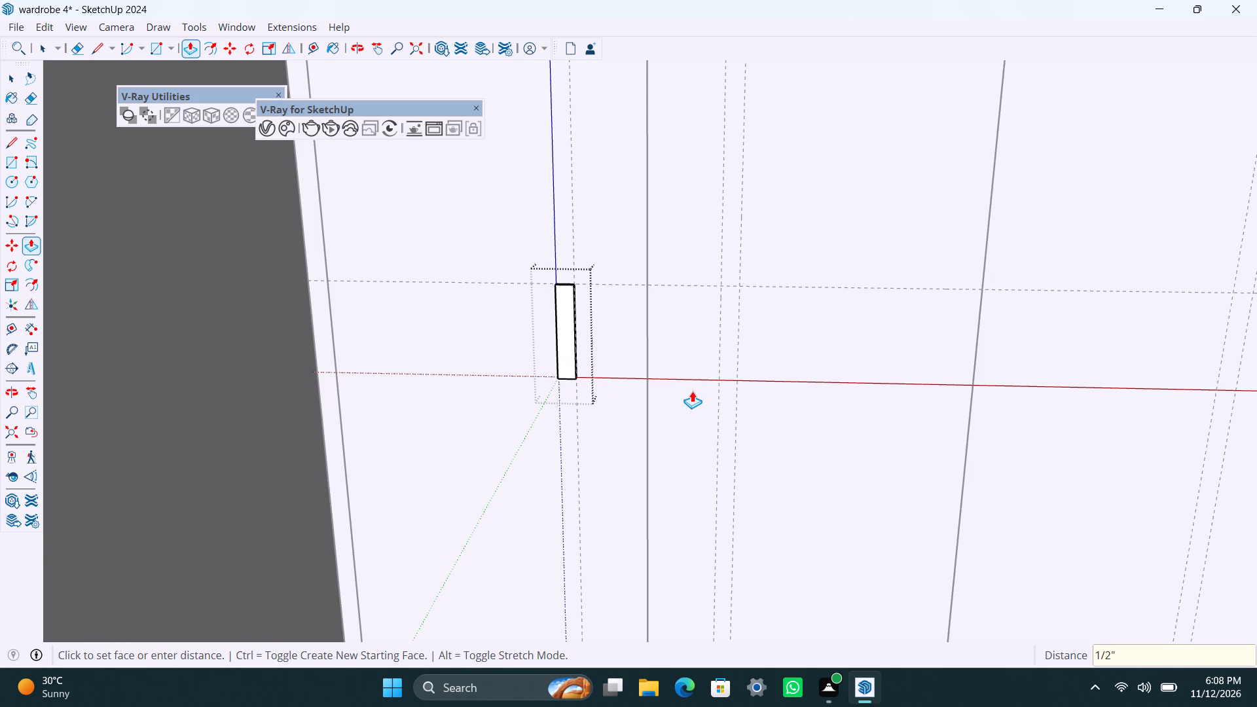
key(space)
click(669, 386)
Draw a 1.5" by 8" handle rectangle between the crossing guides on the second door and make it a group.
scroll(649, 422, down, 5)
middle_drag(643, 422, 577, 414)
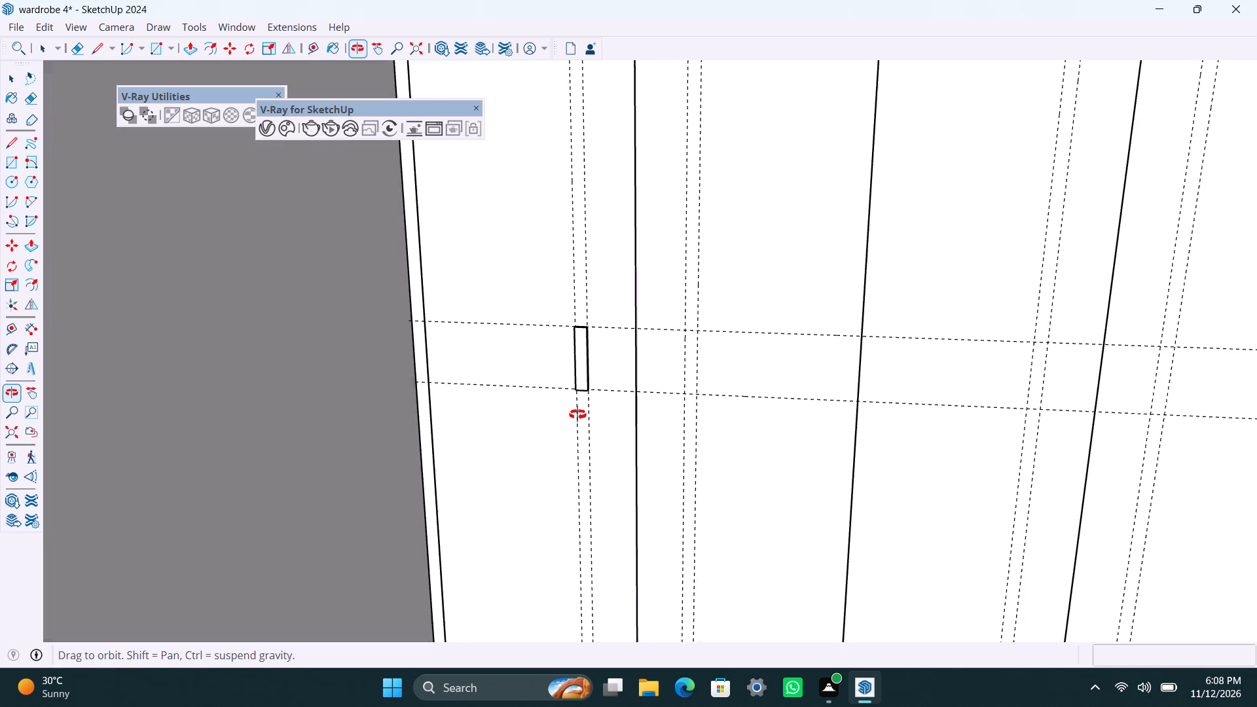
middle_drag(577, 414, 528, 414)
scroll(627, 415, up, 2)
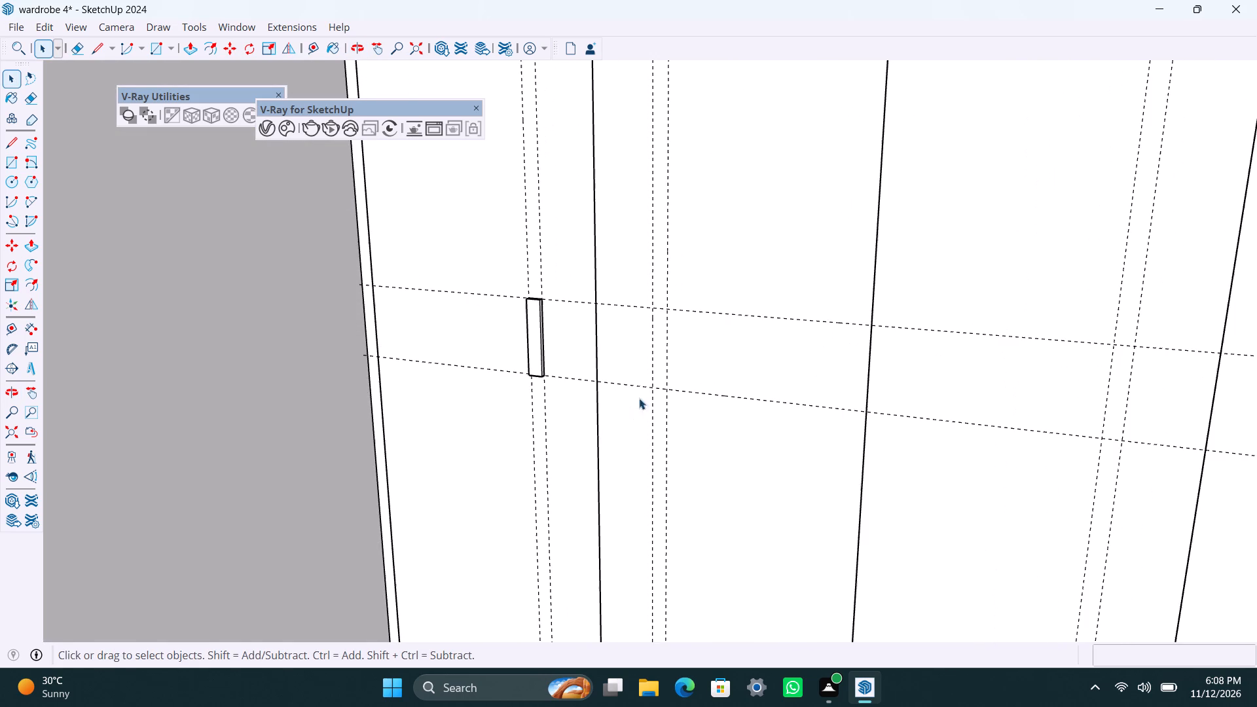
key(r)
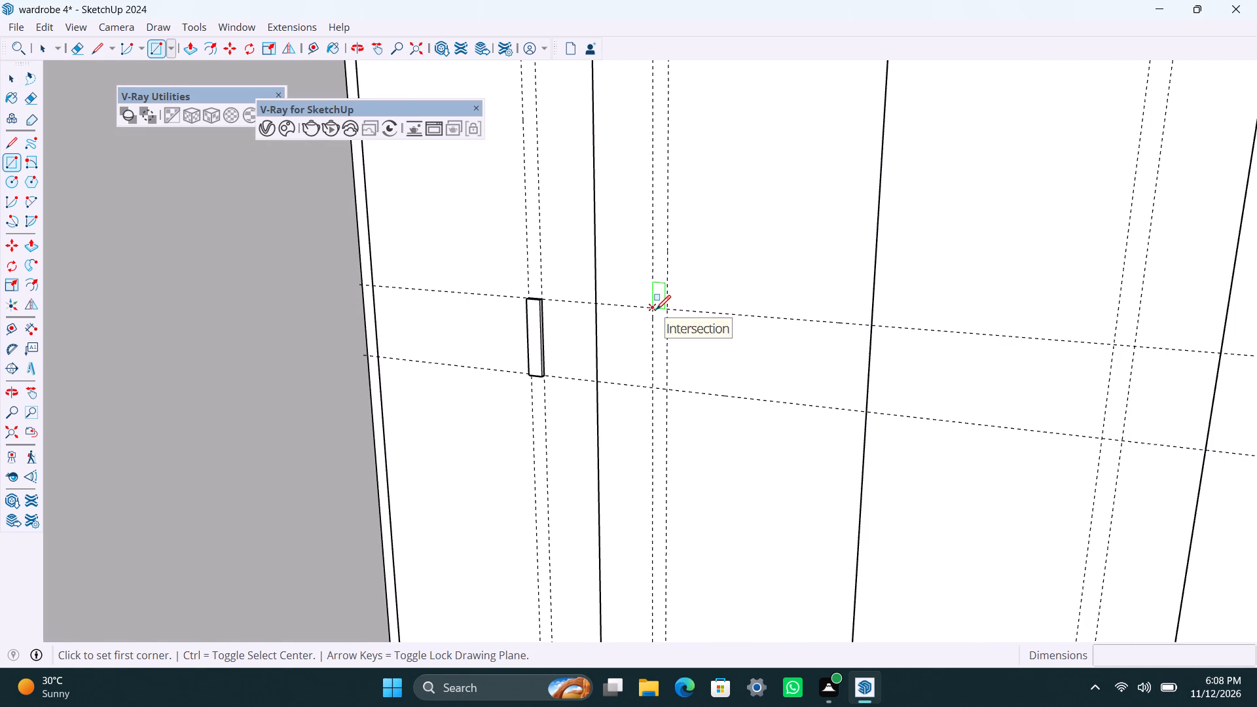
click(656, 308)
click(668, 390)
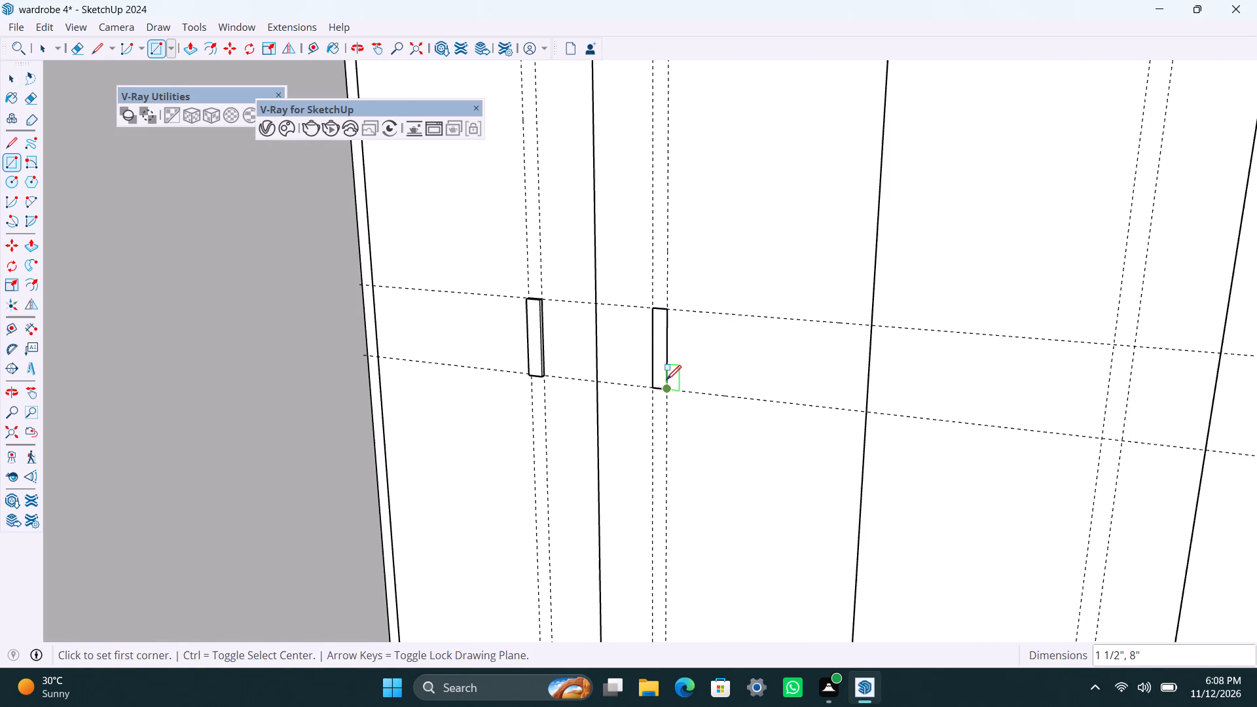
key(space)
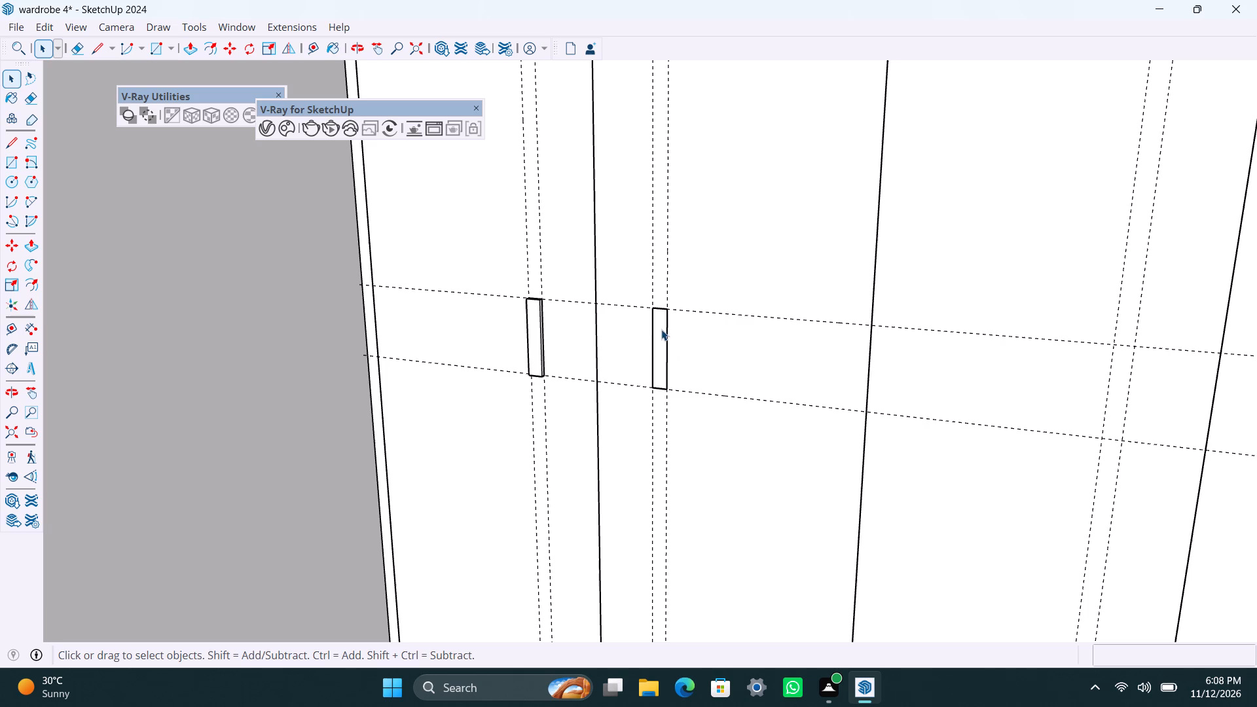
double_click(661, 329)
right_click(661, 328)
click(706, 477)
Extrude the second door's handle rectangle outward 0.5" inside its group.
scroll(689, 416, up, 3)
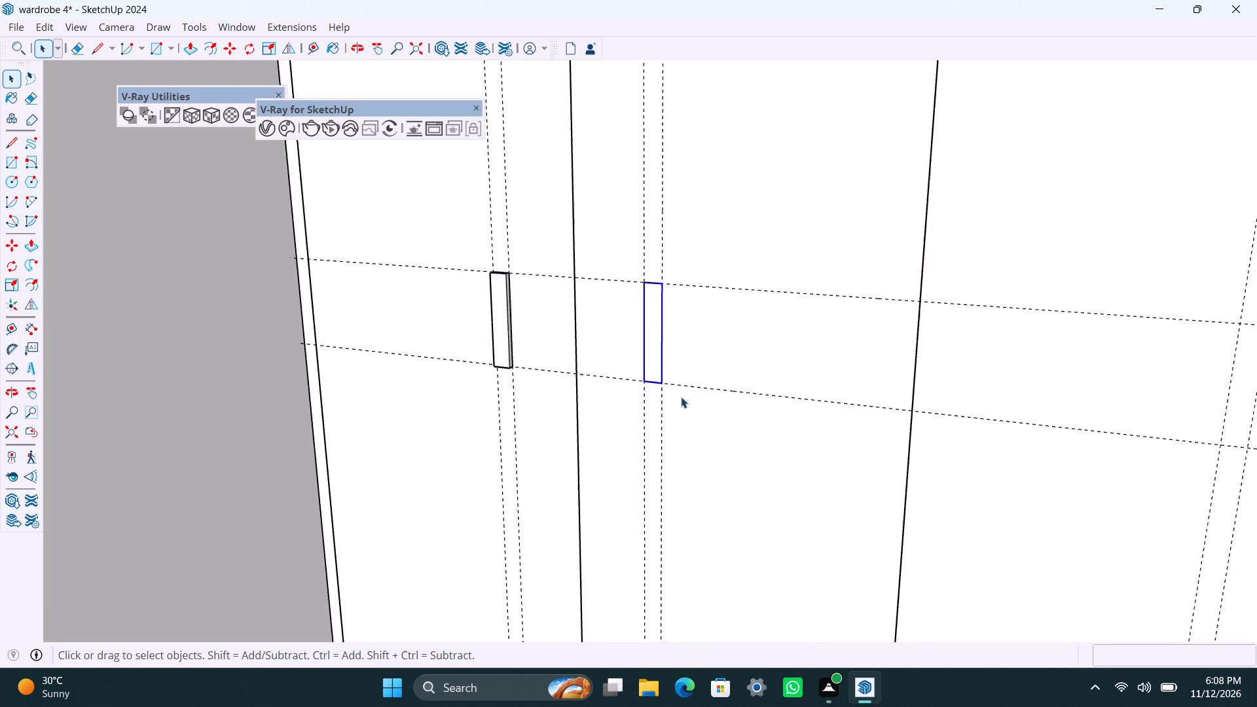
scroll(642, 359, up, 1)
triple_click(644, 344)
click(645, 340)
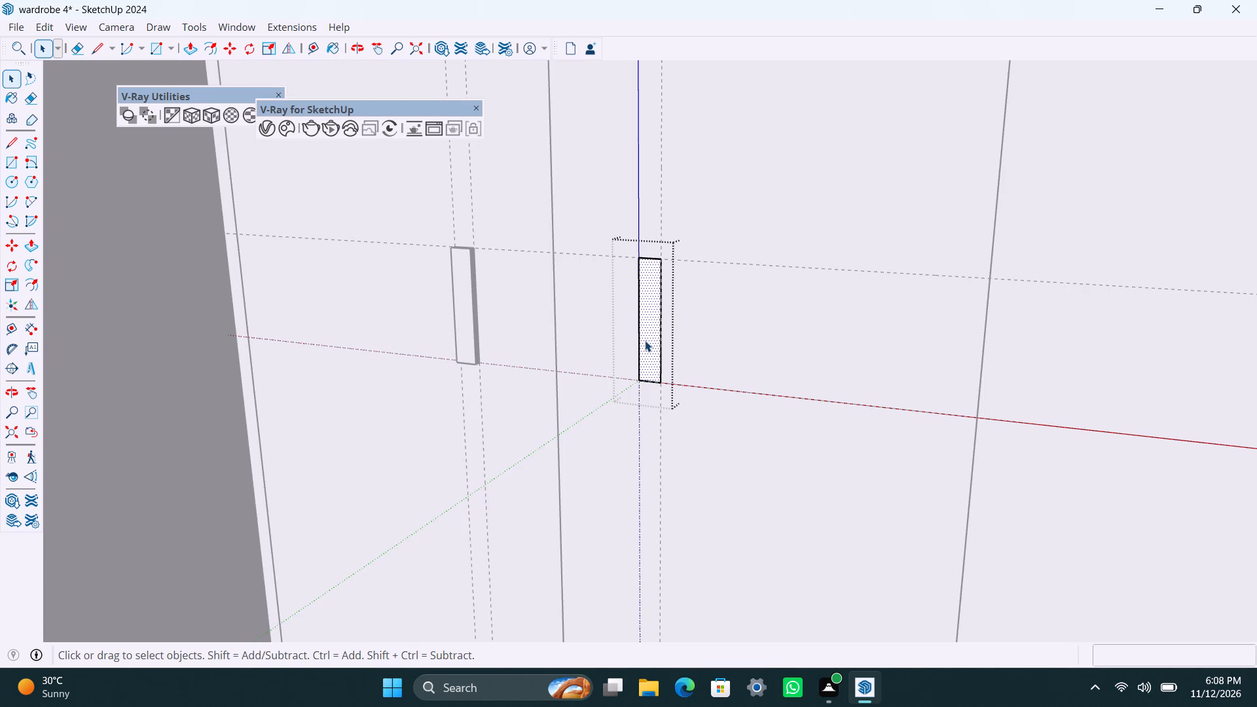
key(p)
click(645, 338)
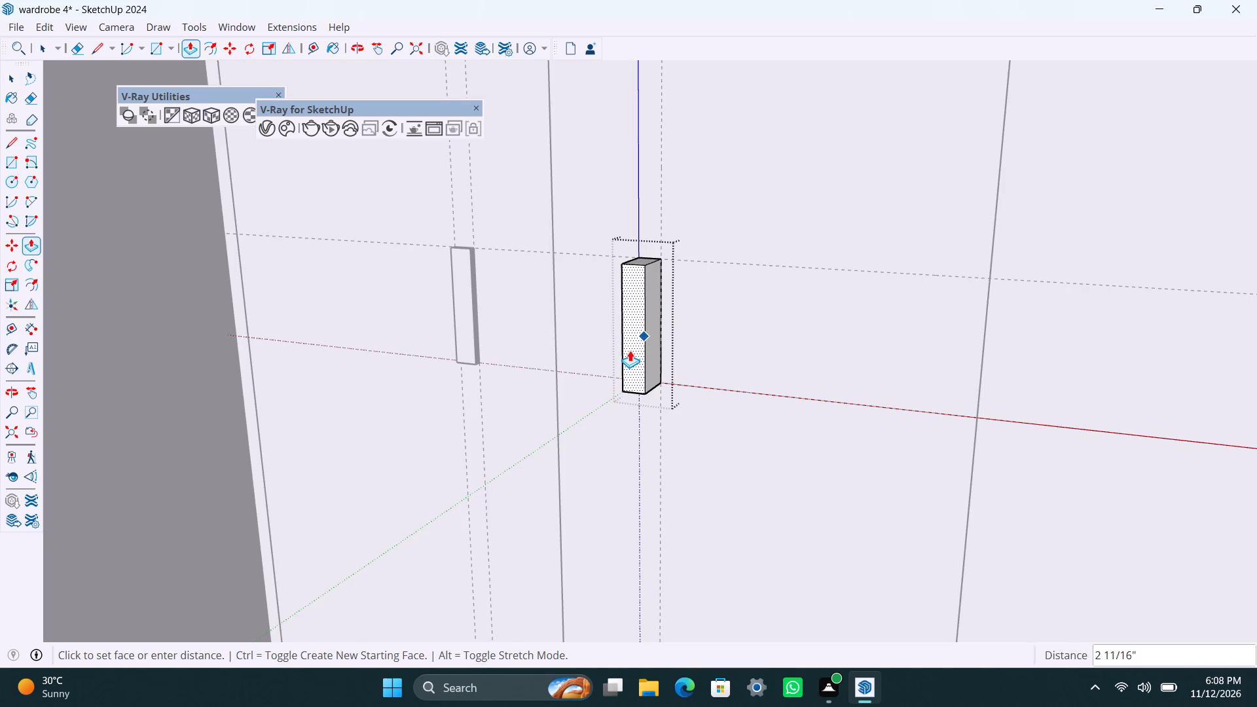
text(0.5")
key(Return)
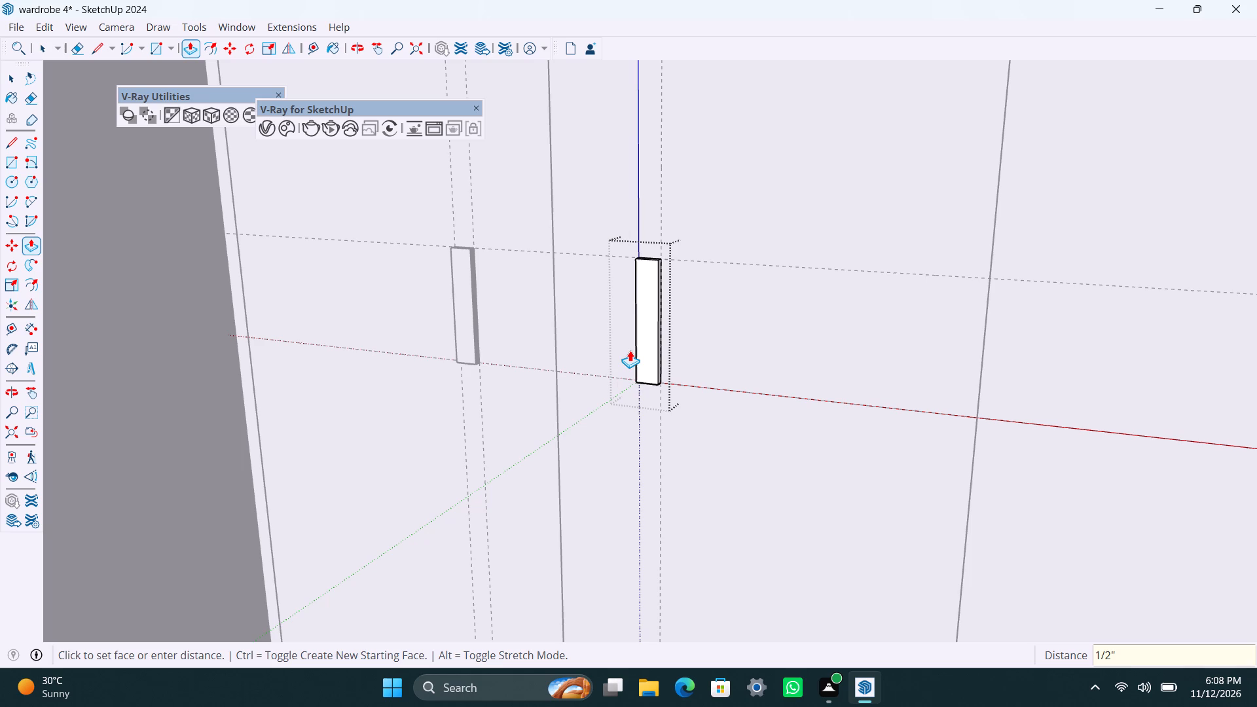
key(space)
scroll(798, 327, down, 4)
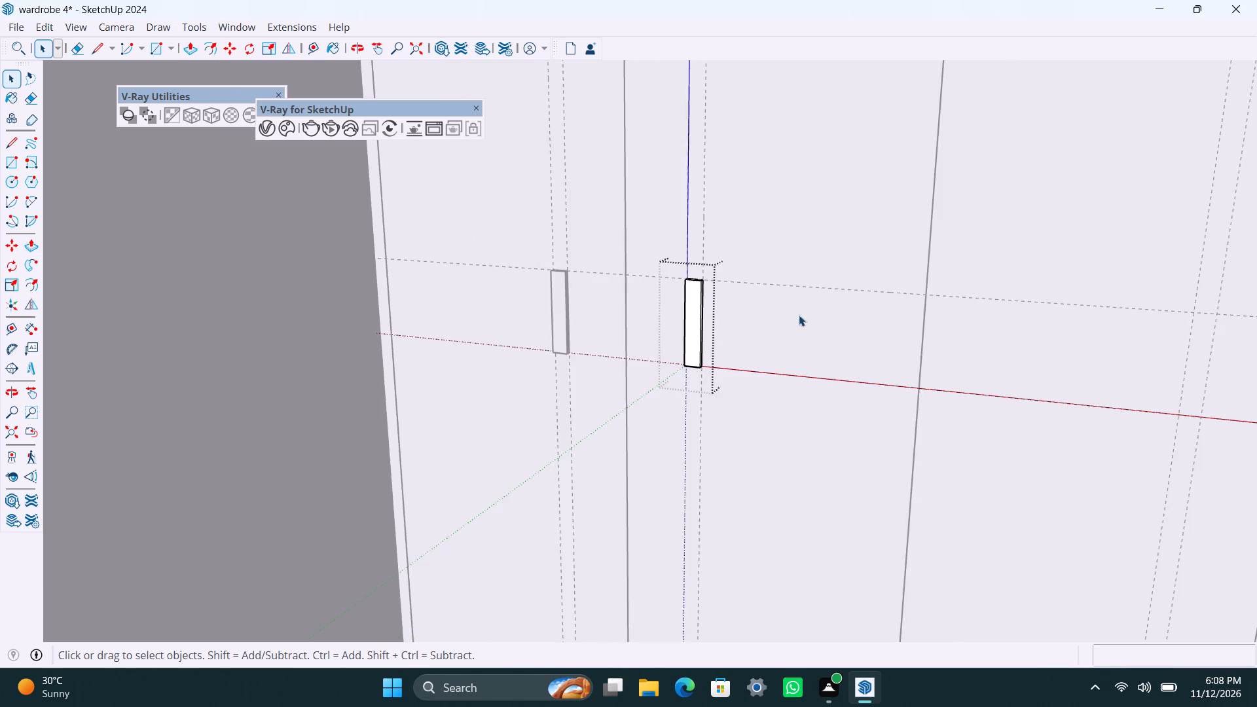
click(799, 315)
Draw a handle rectangle 1.5" wide between the crossing guides on the third door and make it a group.
scroll(690, 327, down, 5)
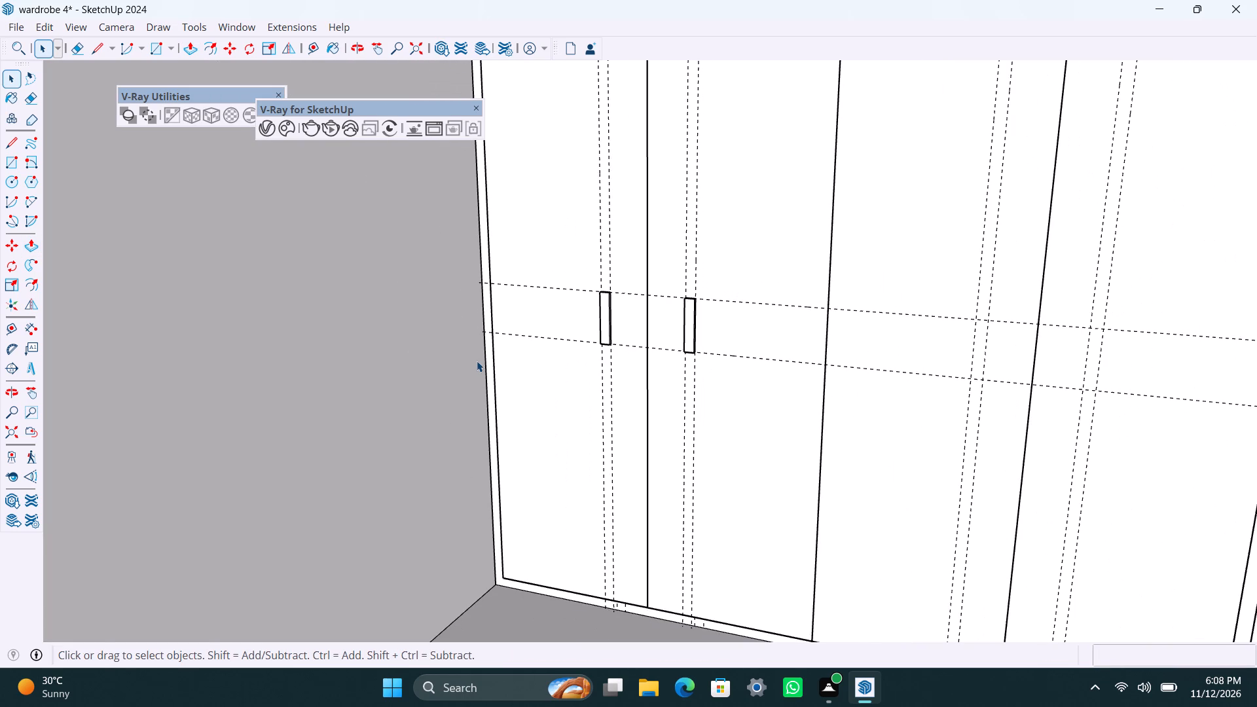
scroll(486, 363, down, 5)
scroll(651, 367, up, 2)
scroll(825, 384, up, 2)
middle_drag(752, 398, 741, 401)
scroll(797, 359, up, 2)
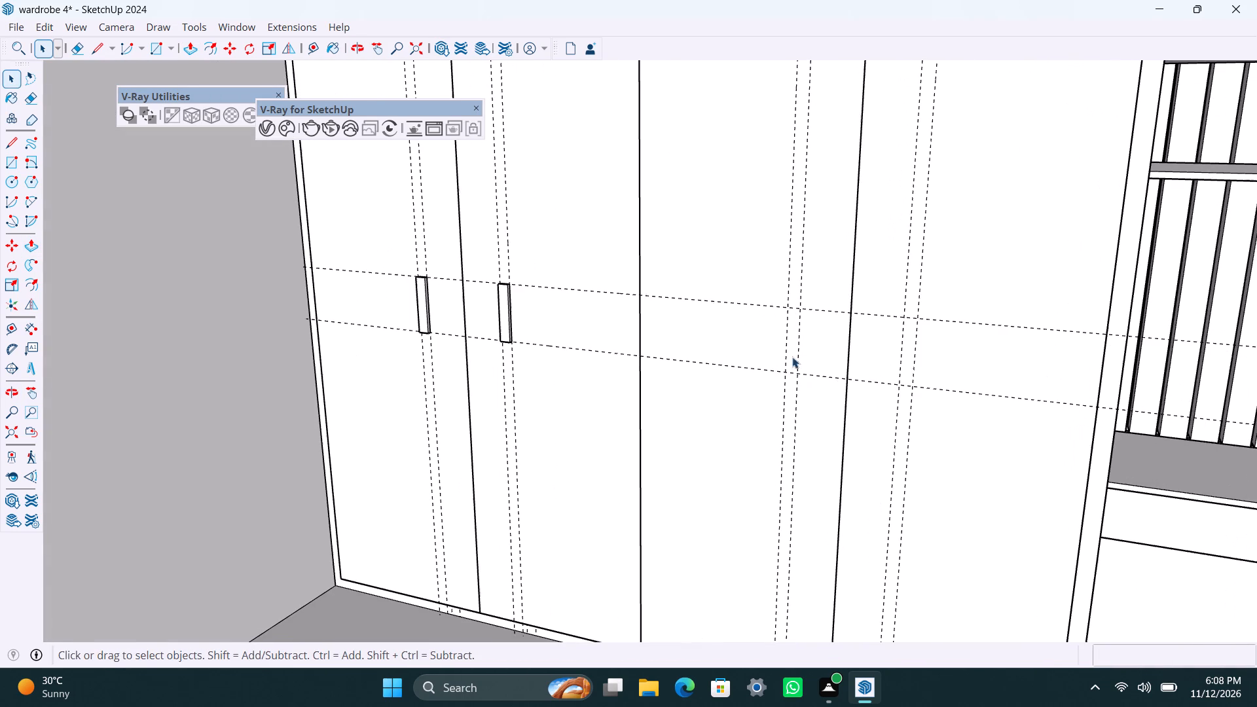
key(r)
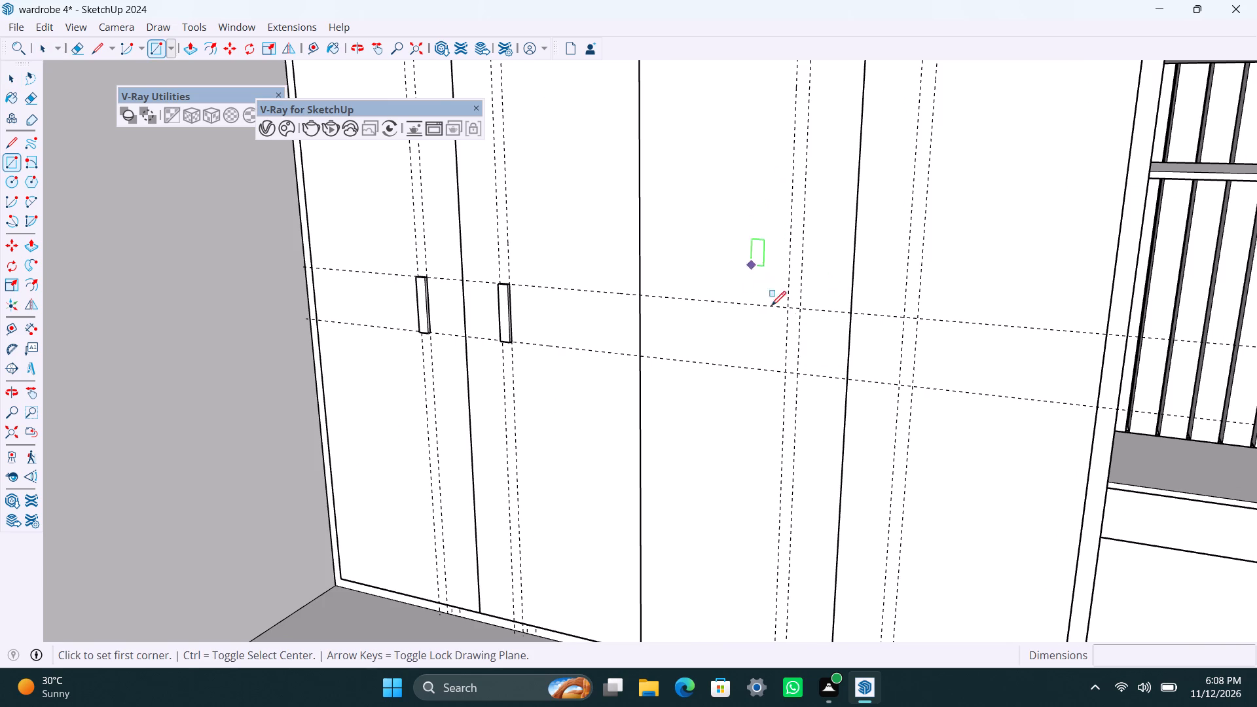
drag(791, 306, 791, 317)
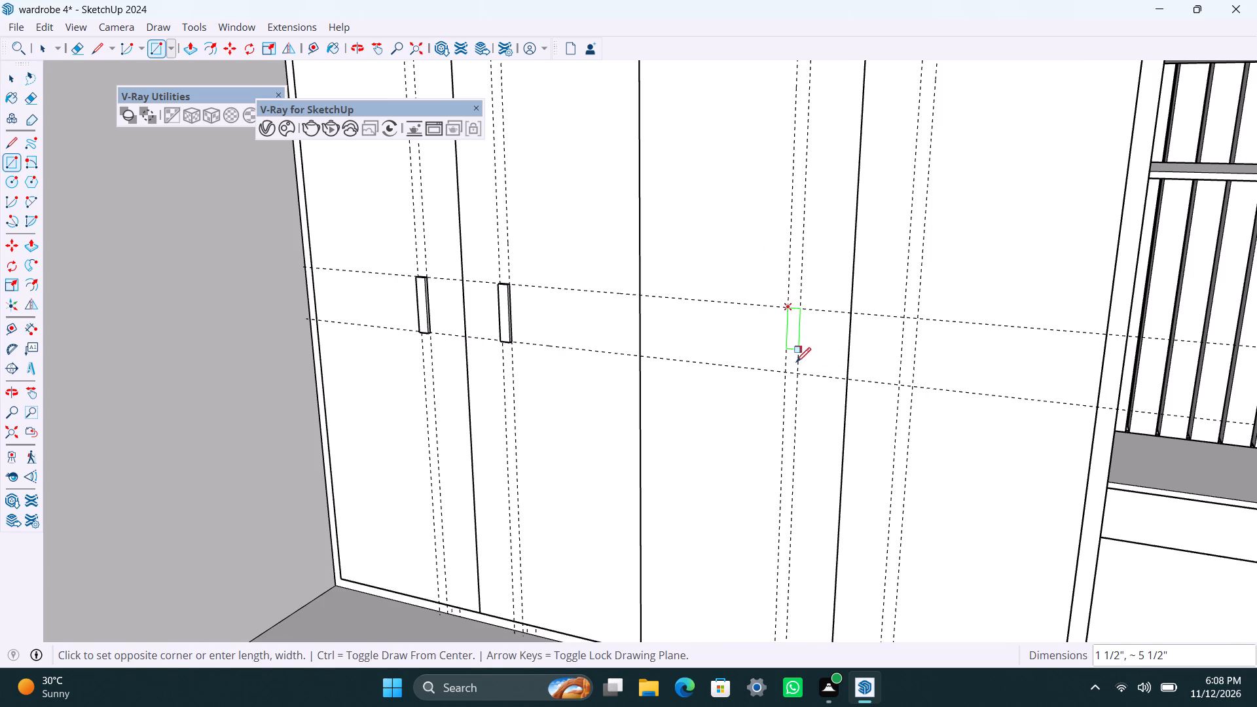
click(798, 373)
key(space)
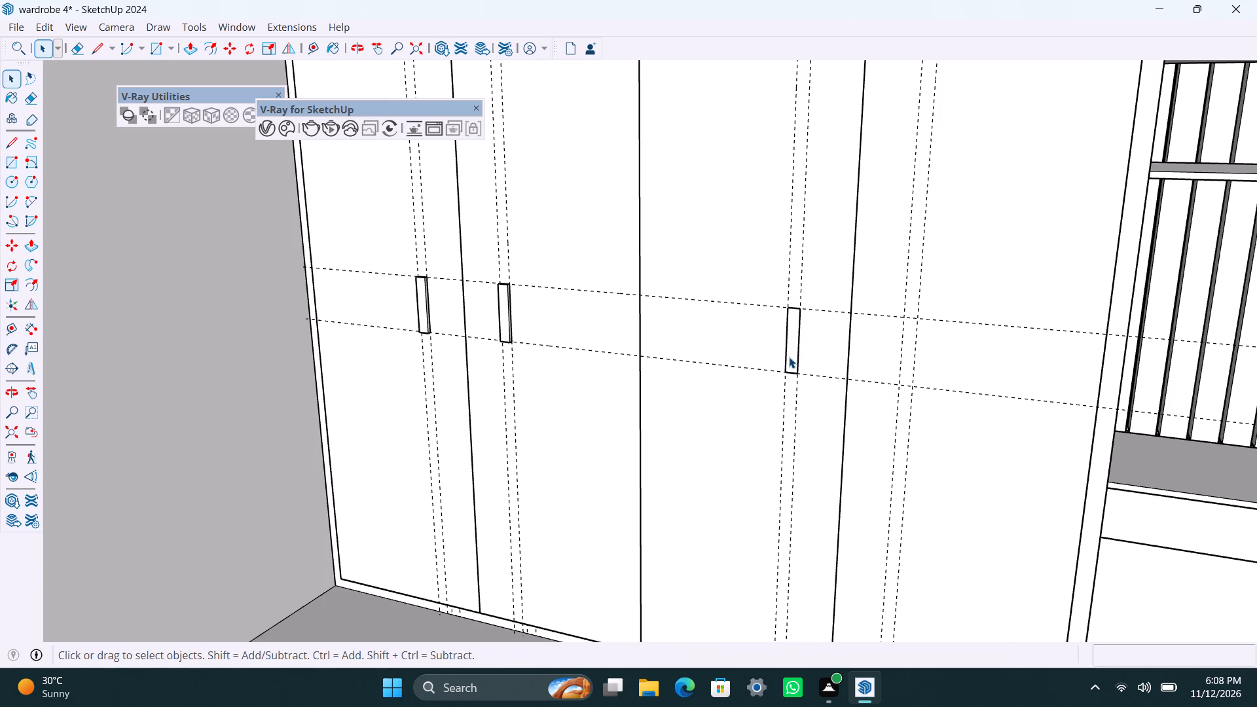
double_click(790, 345)
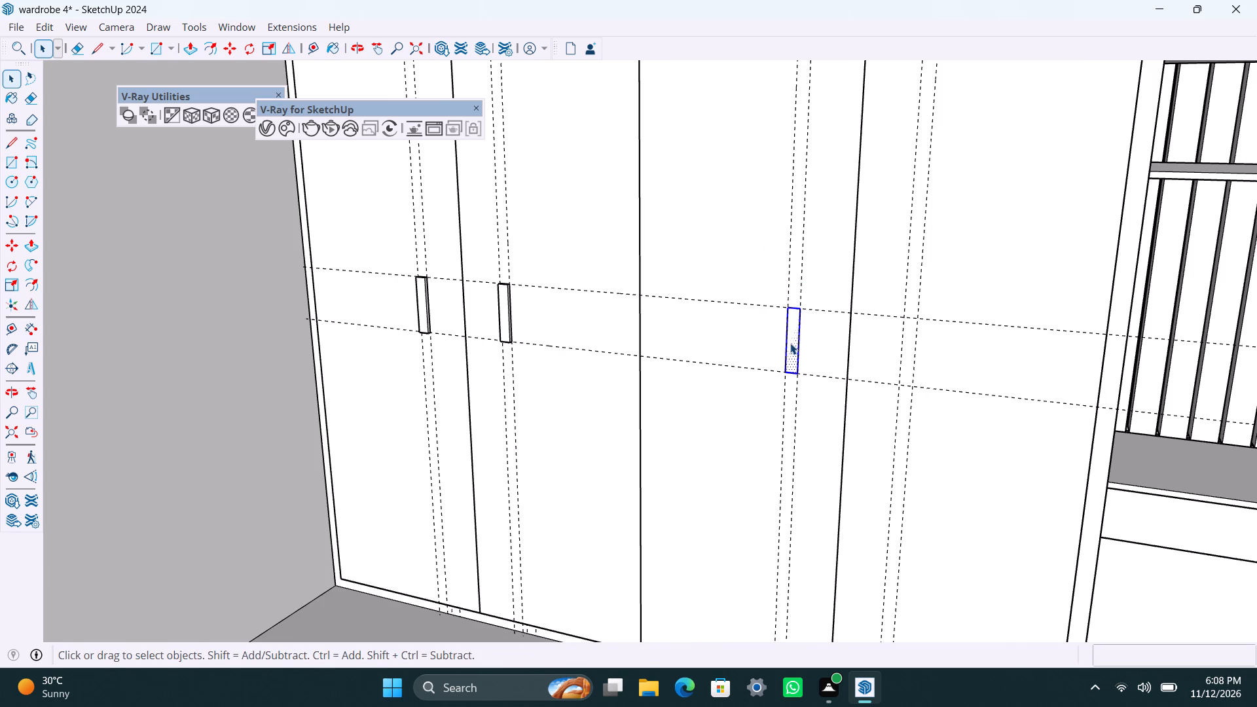
right_click(790, 343)
click(855, 154)
Extrude the third door's handle rectangle outward 0.5" inside its group.
scroll(788, 365, up, 2)
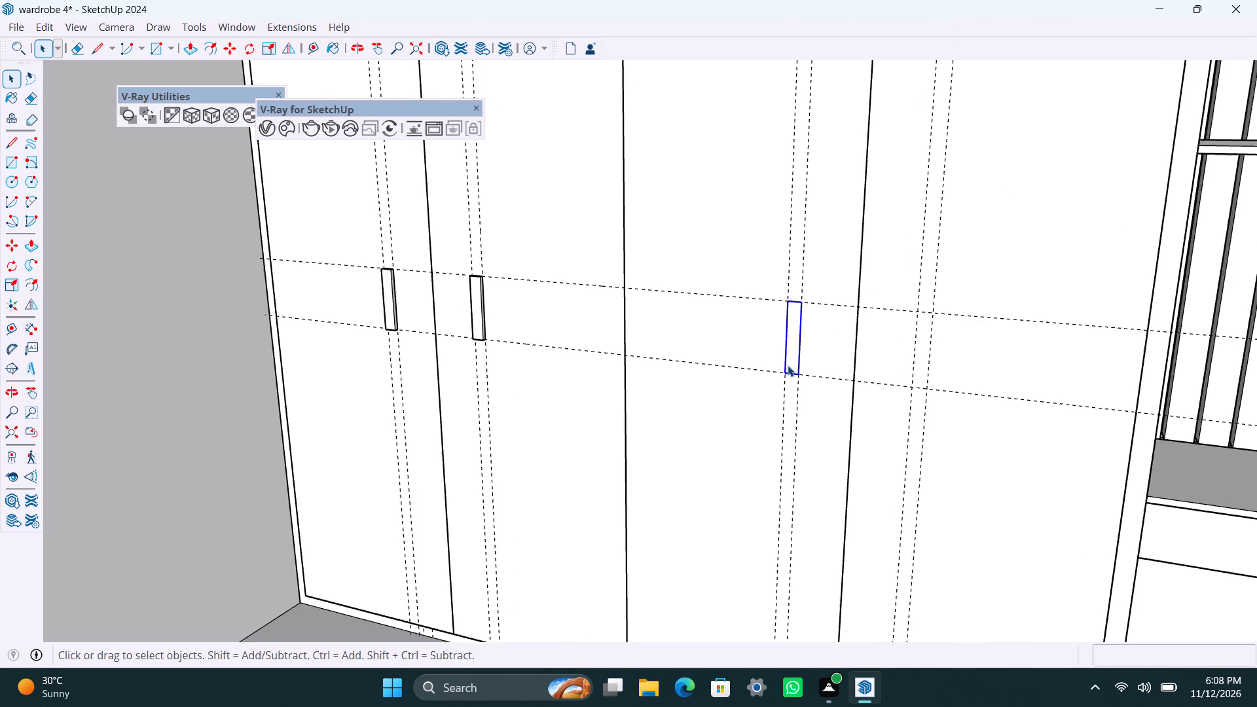
scroll(788, 365, up, 3)
triple_click(791, 341)
key(p)
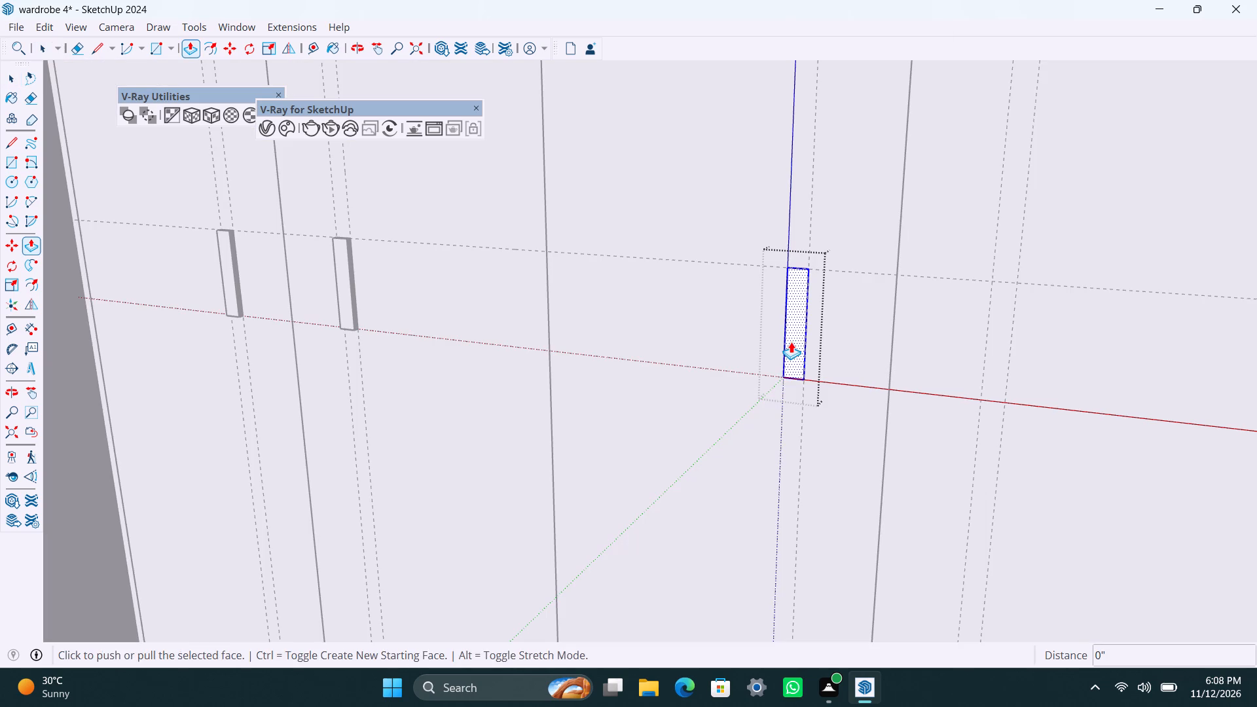
click(792, 337)
click(794, 355)
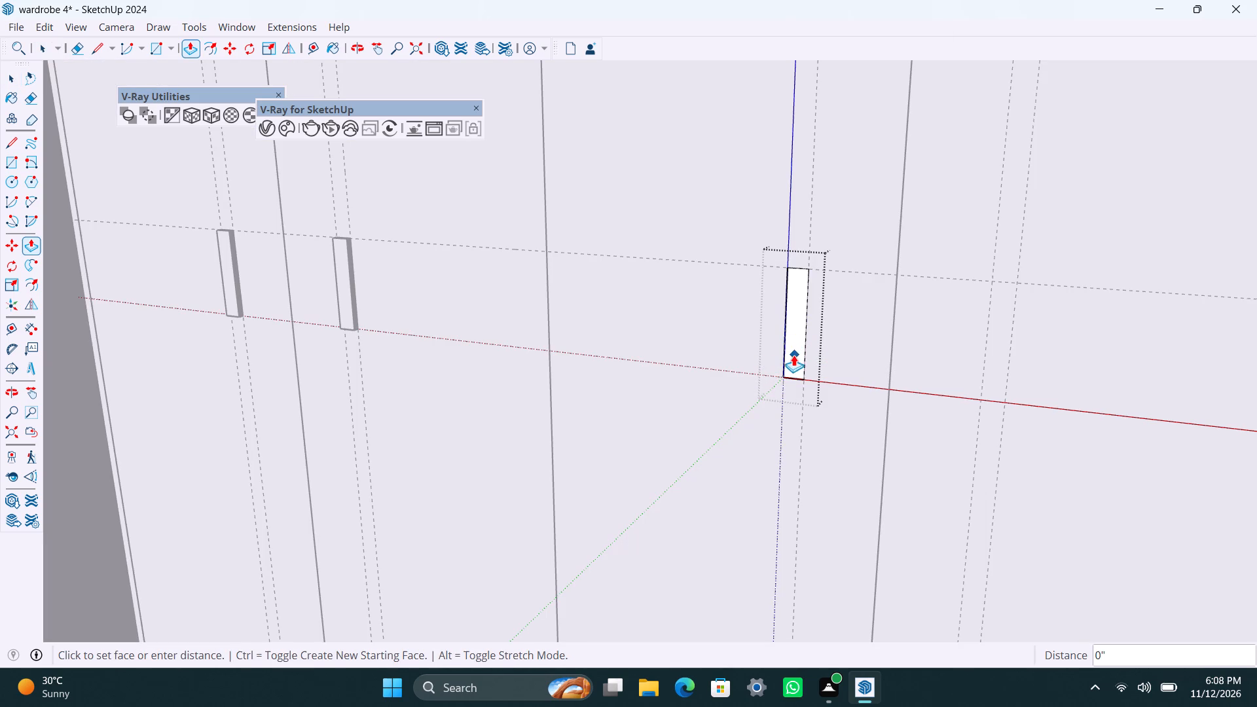
key(space)
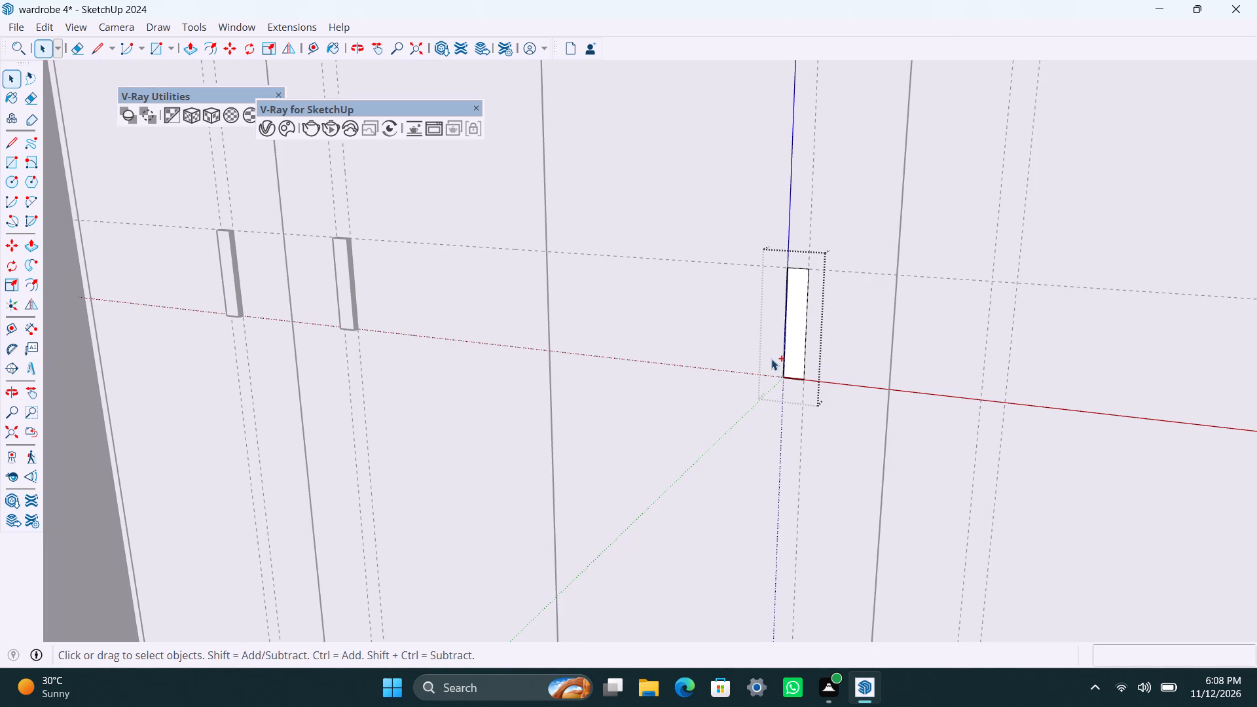
key(ctrl+z)
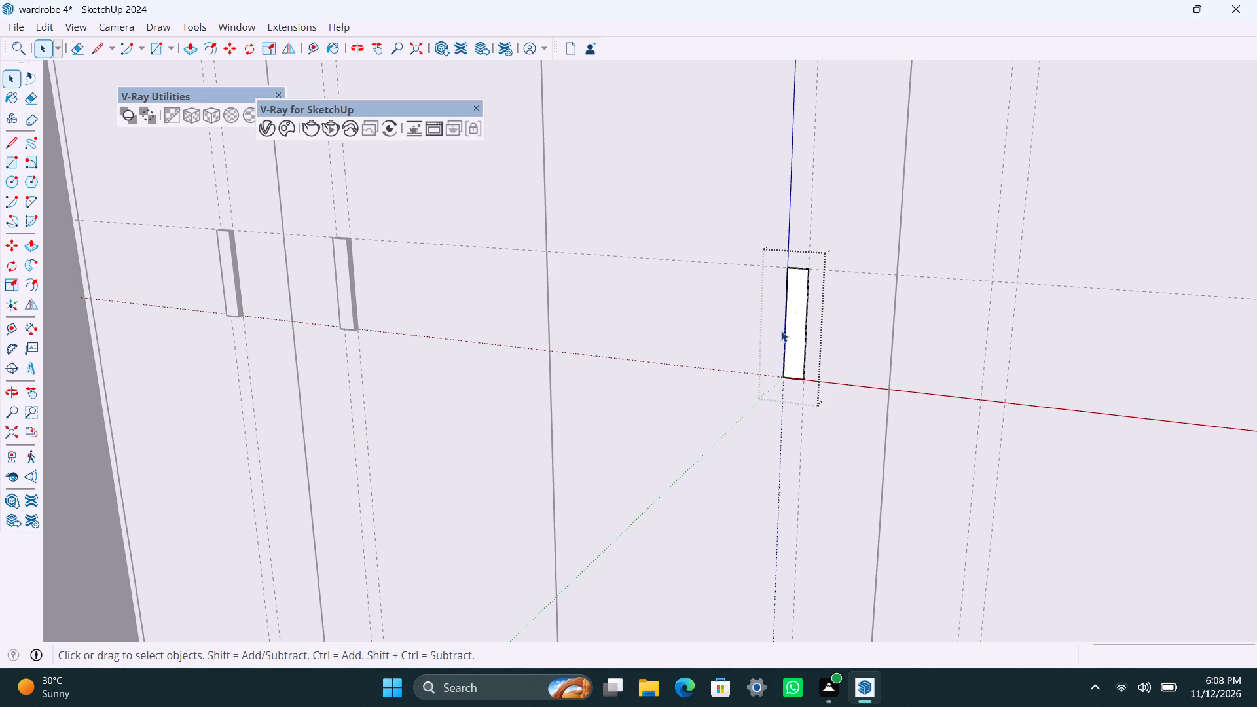
click(796, 308)
key(p)
drag(795, 307, 788, 307)
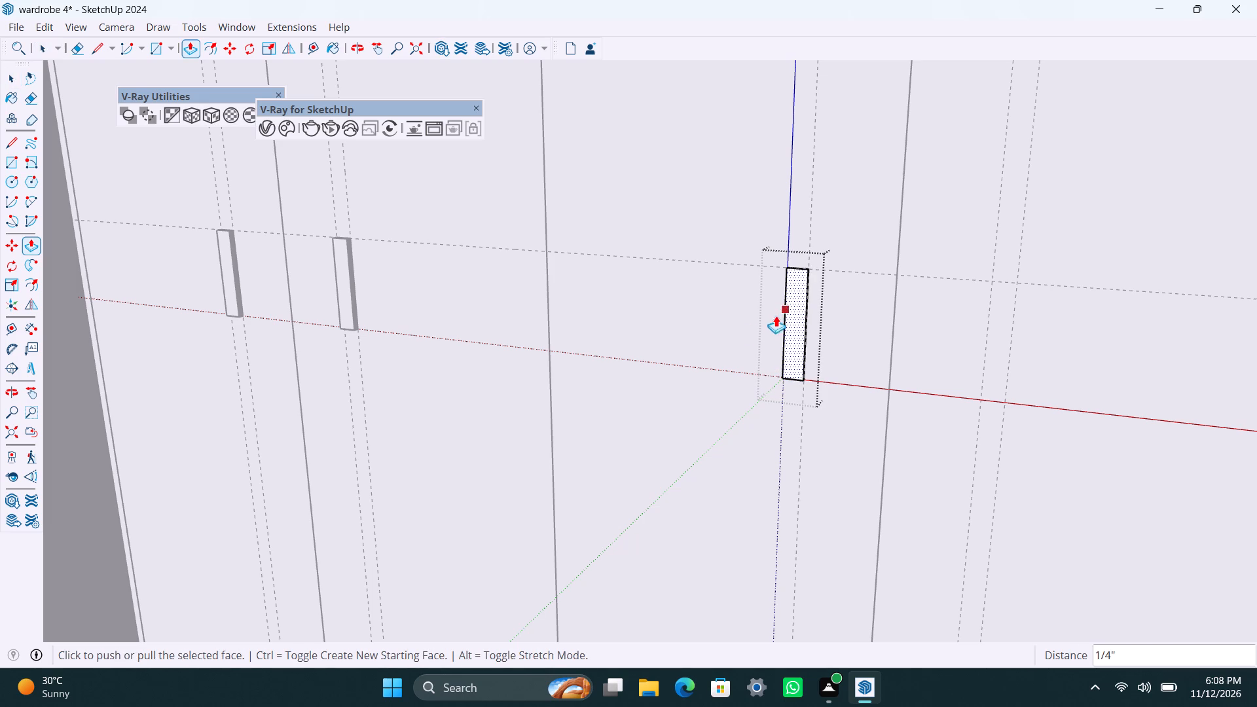
text(0.5")
key(Return)
key(space)
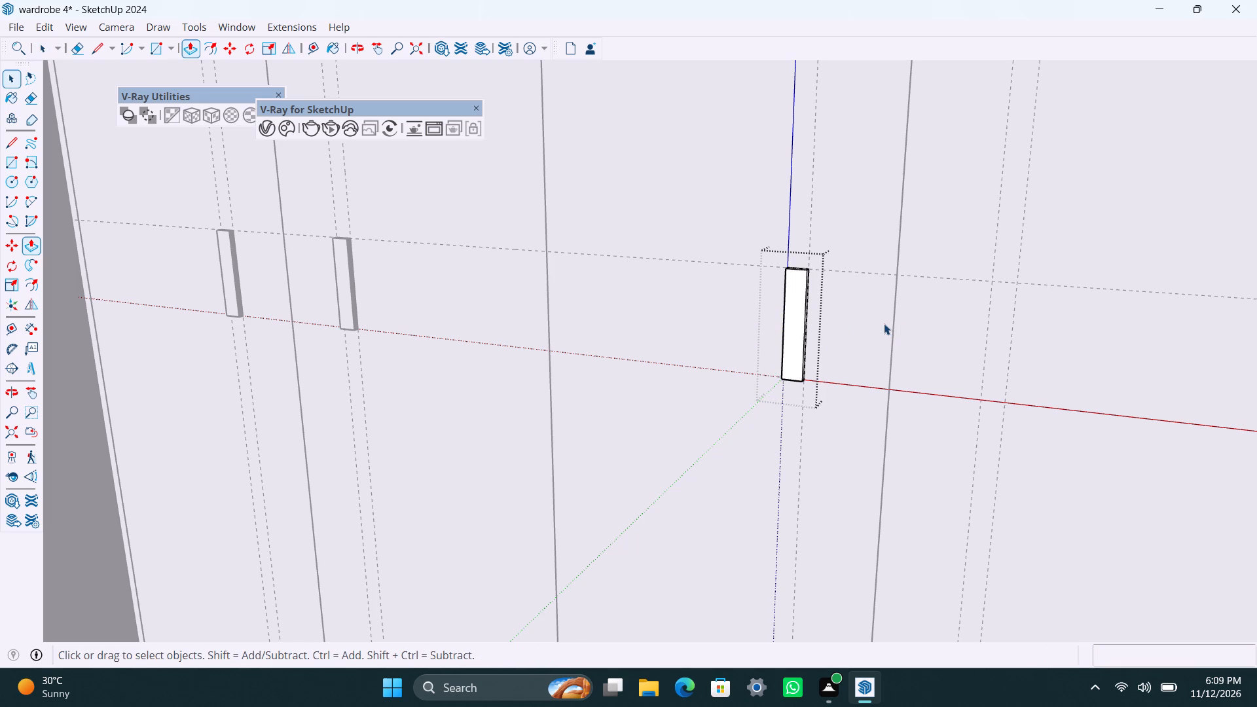
scroll(795, 335, down, 10)
middle_drag(711, 342, 684, 340)
scroll(684, 340, up, 3)
middle_drag(688, 339, 712, 343)
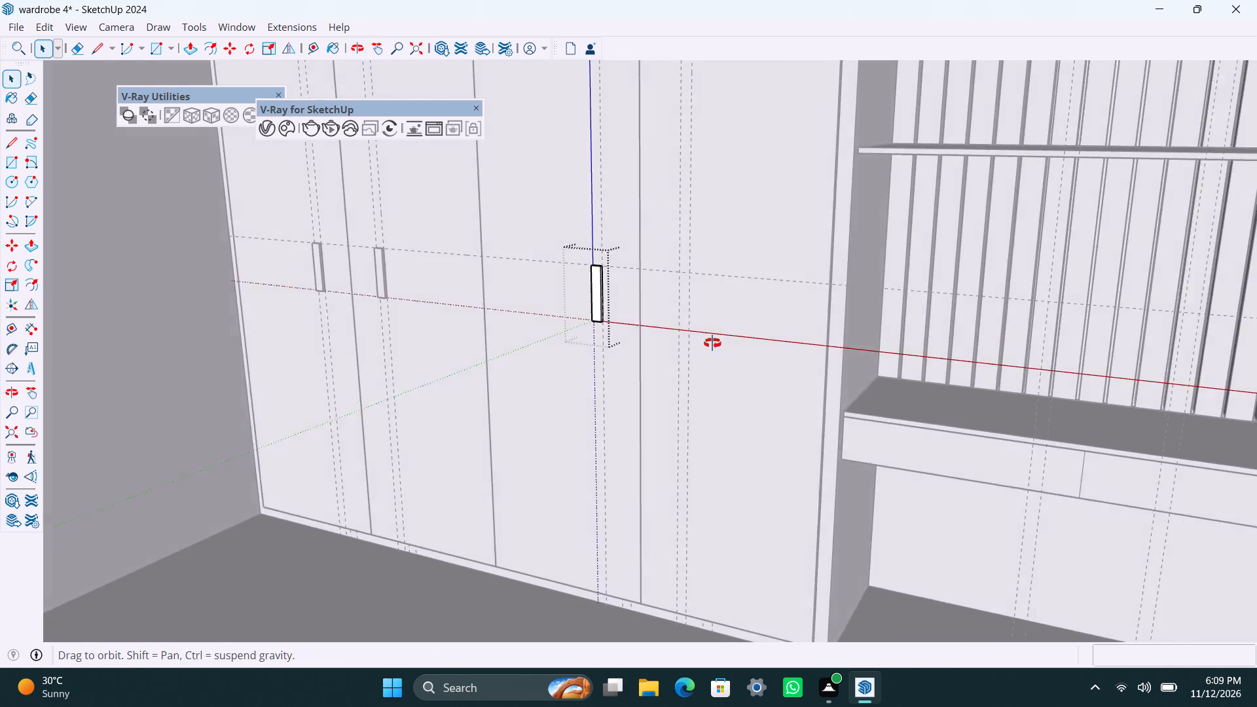
middle_drag(712, 343, 781, 342)
scroll(733, 330, up, 3)
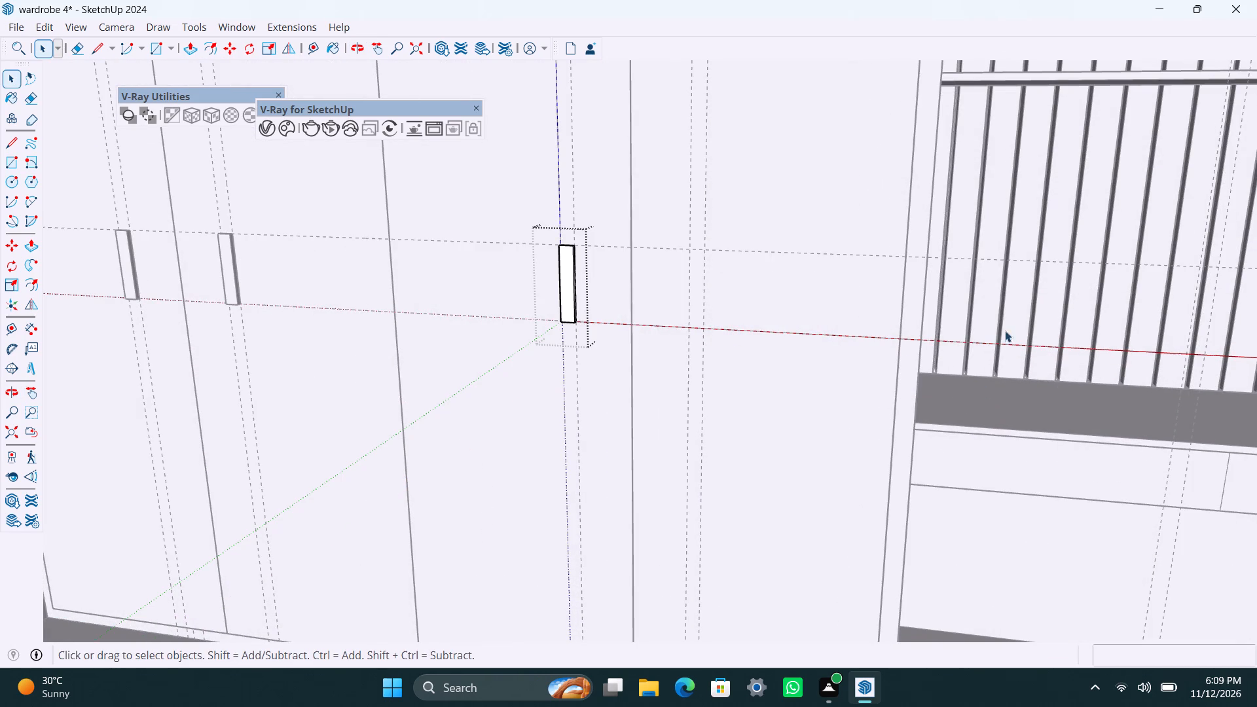
scroll(677, 300, up, 5)
click(779, 319)
Draw a handle rectangle about 1 13/16" by 8" between the crossing guides on the fourth door and make it a group.
scroll(763, 339, down, 3)
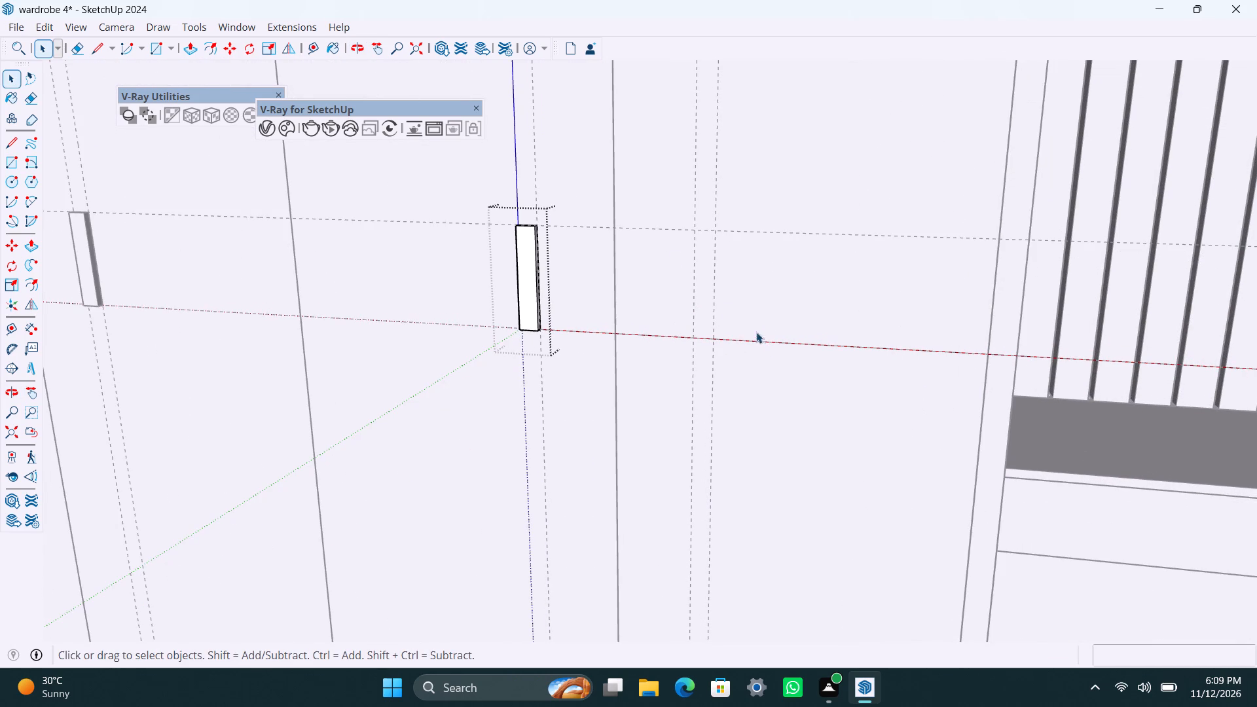
scroll(756, 332, down, 18)
scroll(713, 312, down, 3)
scroll(715, 384, up, 4)
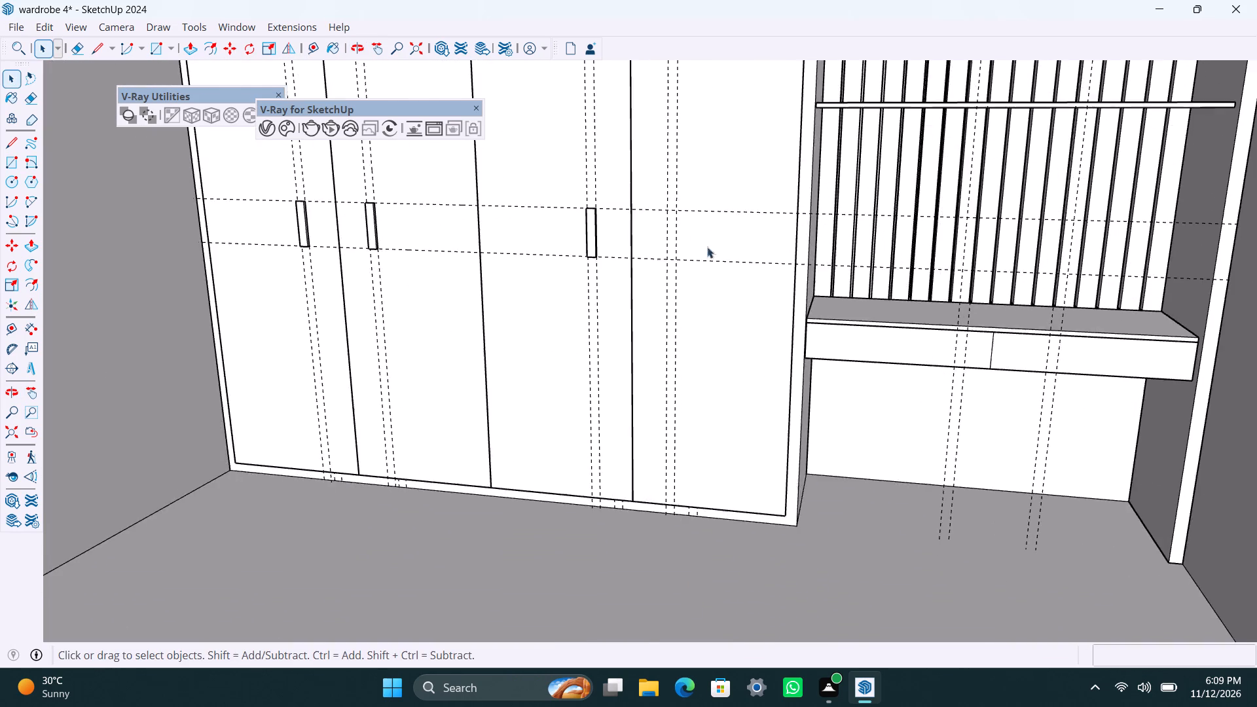
scroll(707, 247, up, 4)
middle_drag(657, 249, 678, 259)
scroll(687, 242, up, 5)
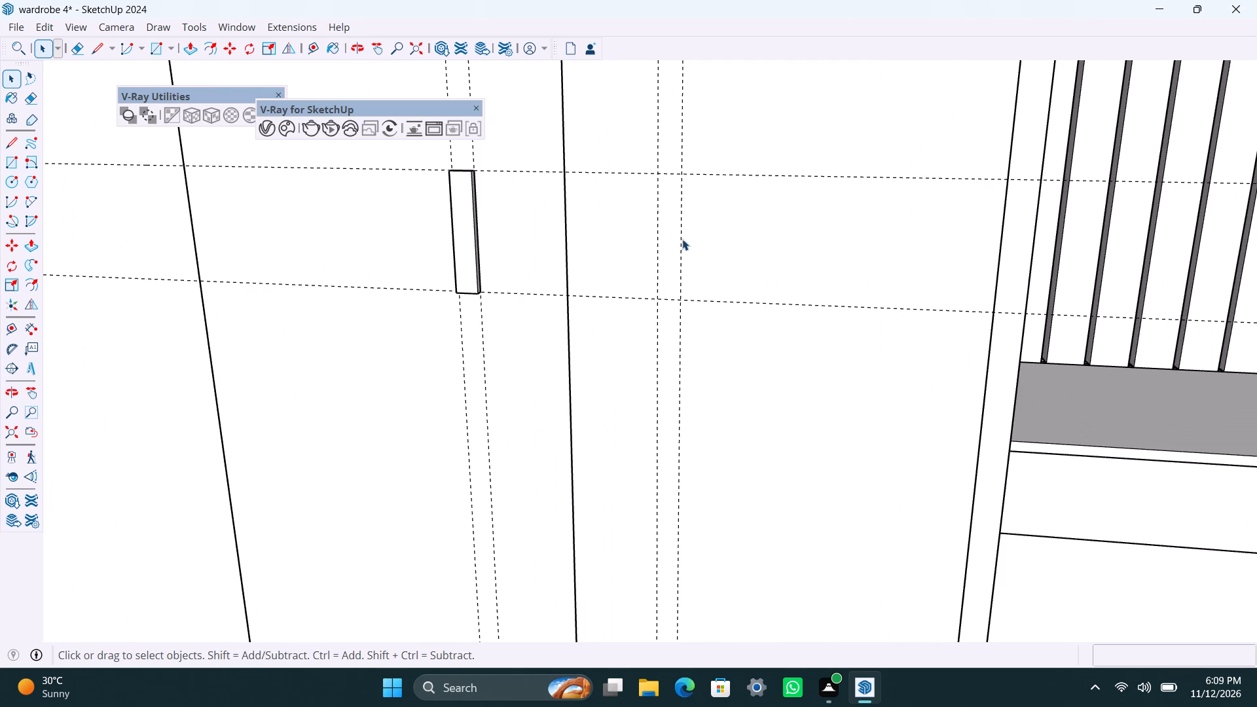
middle_click(682, 244)
key(r)
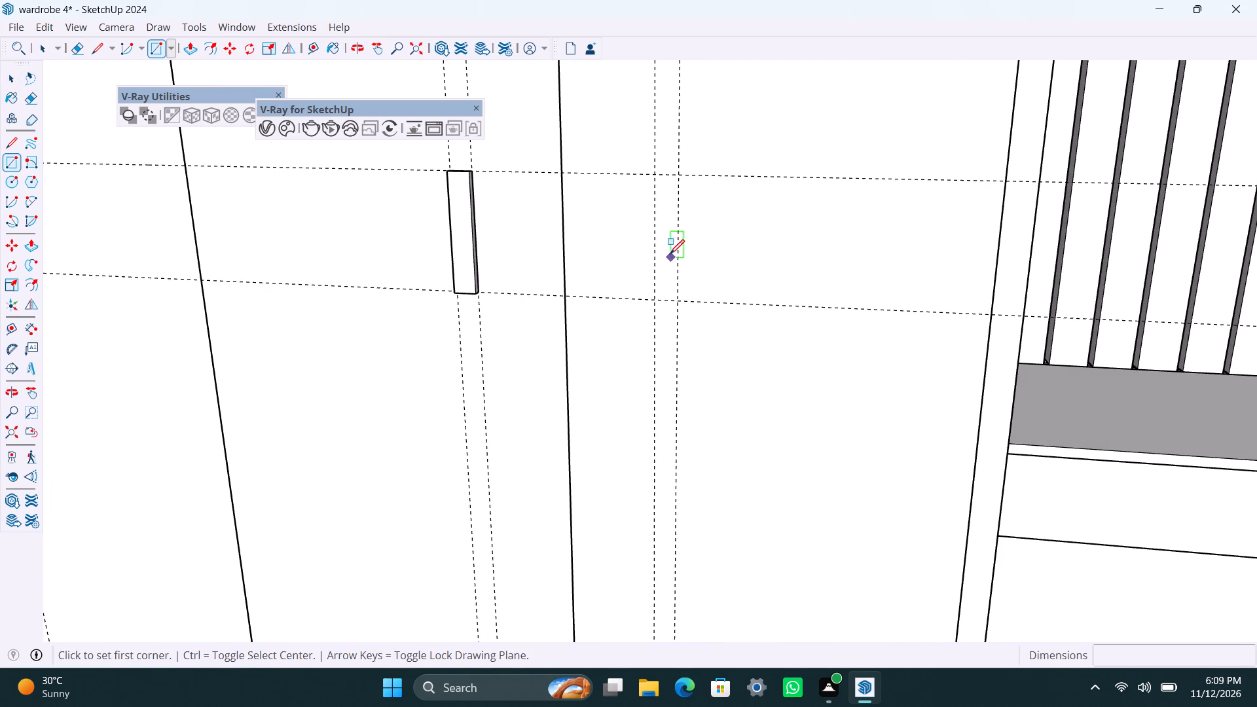
click(653, 173)
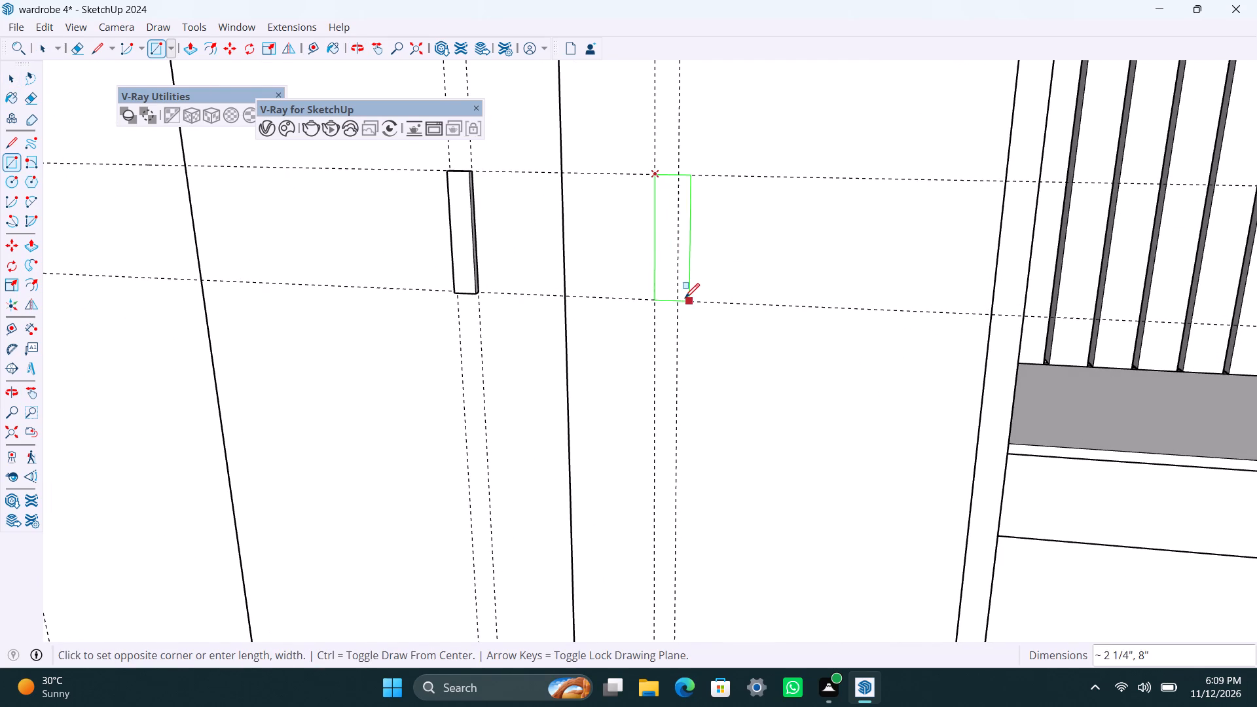
click(682, 300)
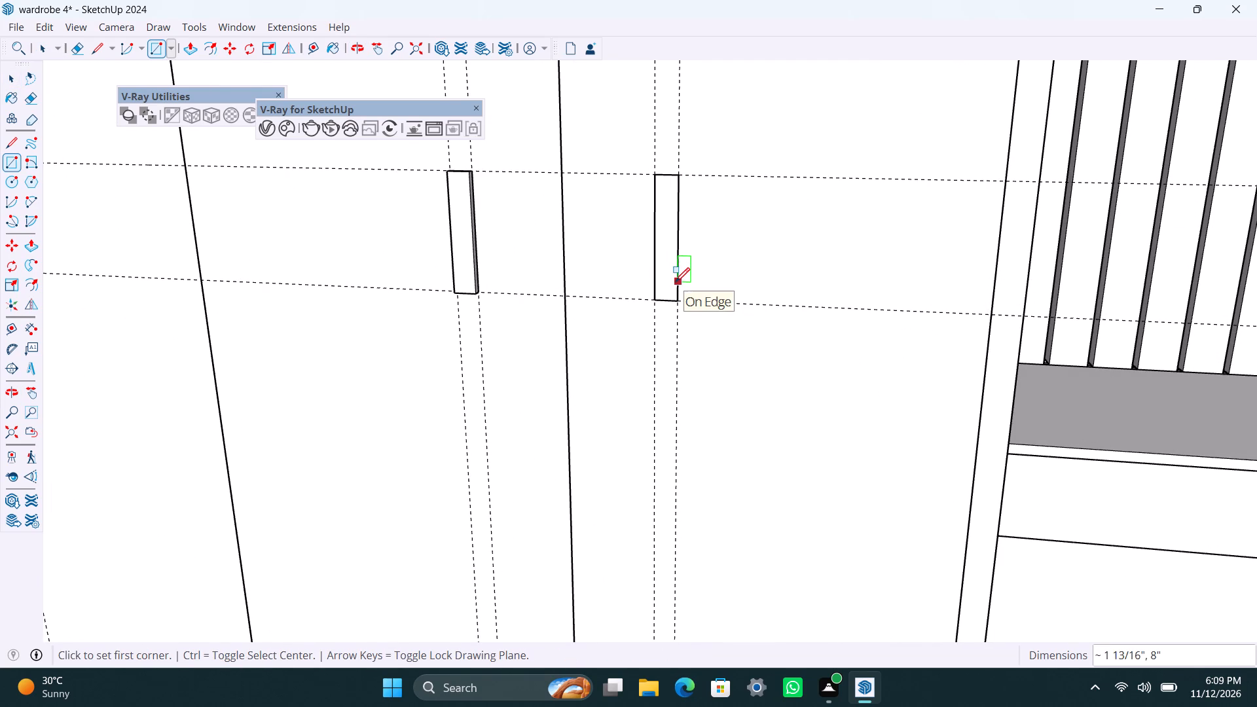
key(space)
double_click(672, 281)
right_click(672, 281)
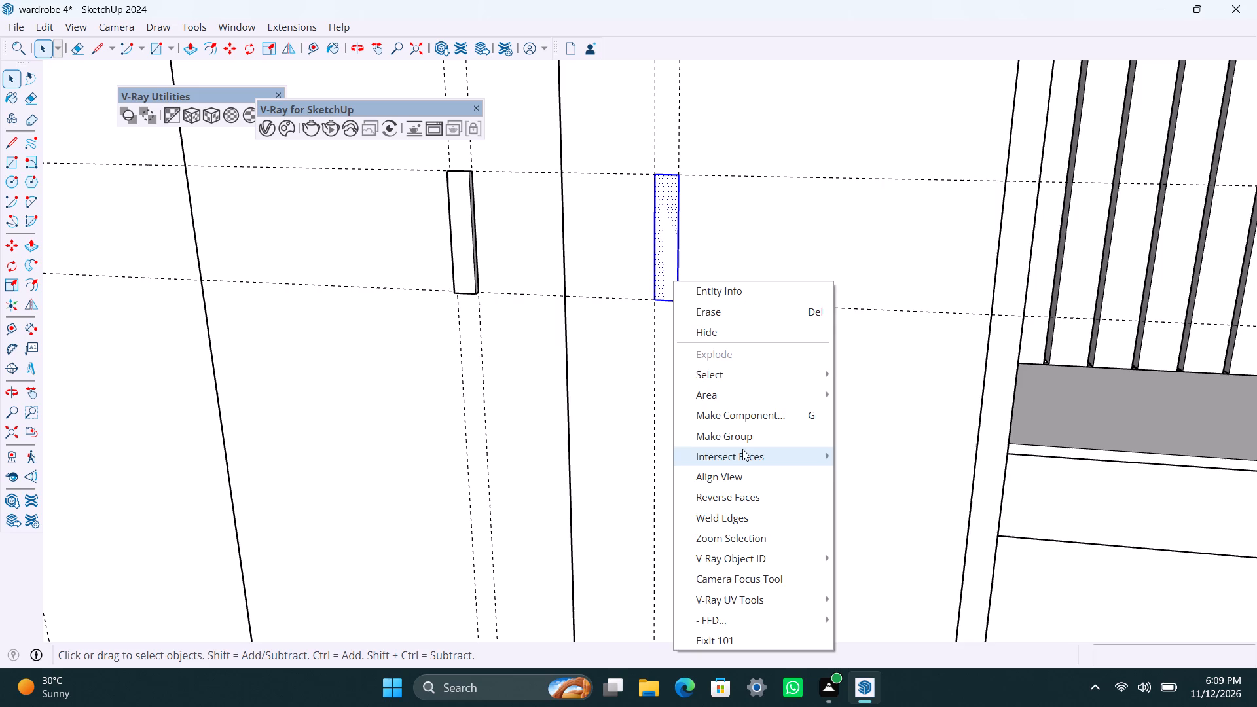
click(748, 443)
Extrude the fourth door's handle rectangle outward 0.5" inside its group.
scroll(699, 319, up, 2)
triple_click(655, 244)
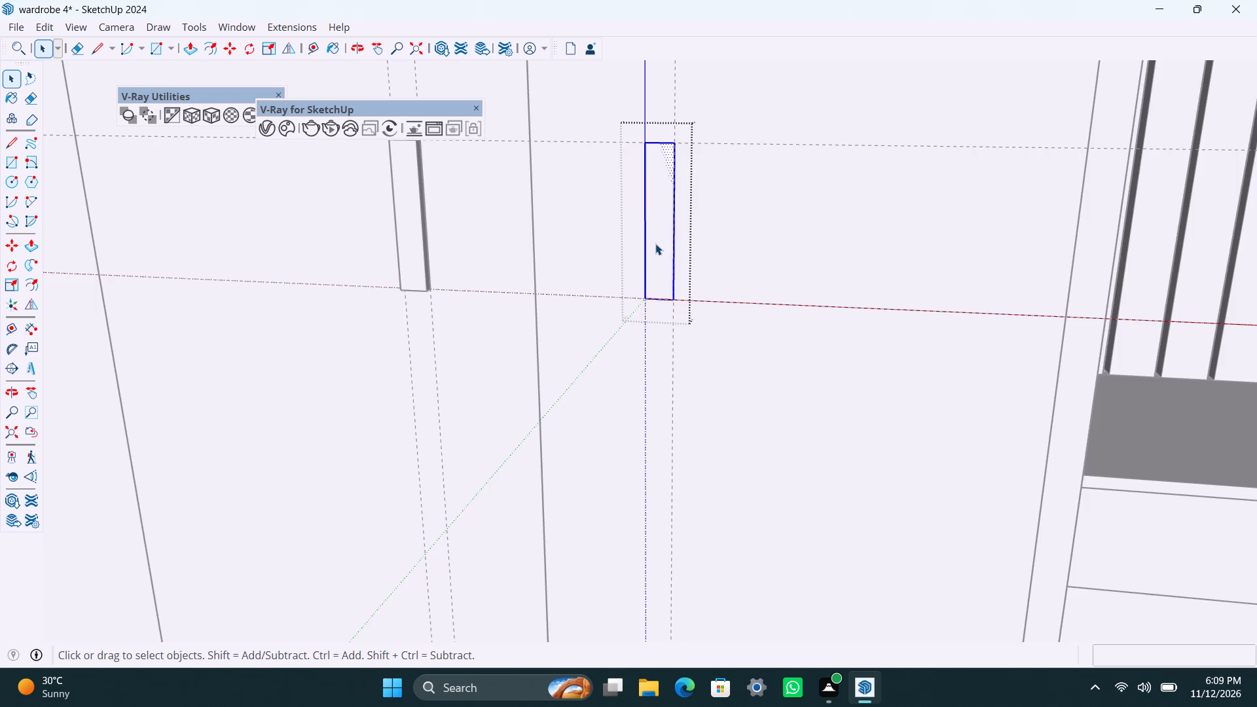
key(p)
click(656, 242)
text(0.5")
key(Return)
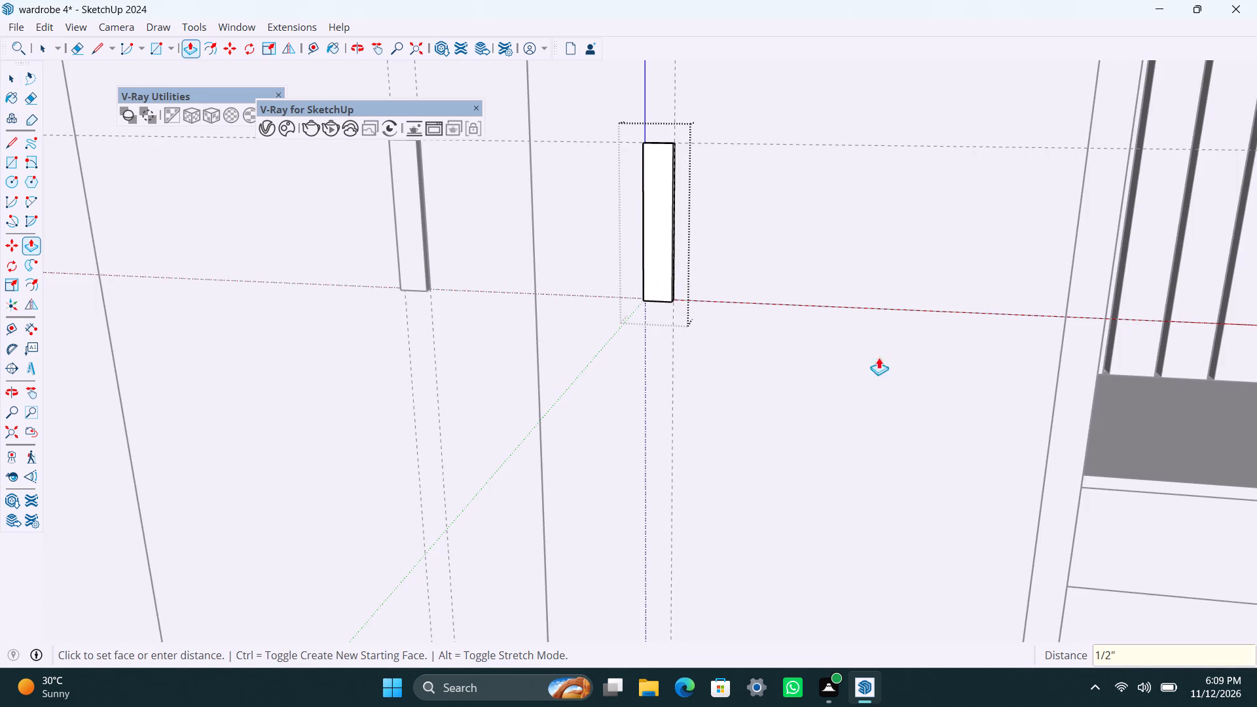
key(space)
scroll(852, 346, down, 12)
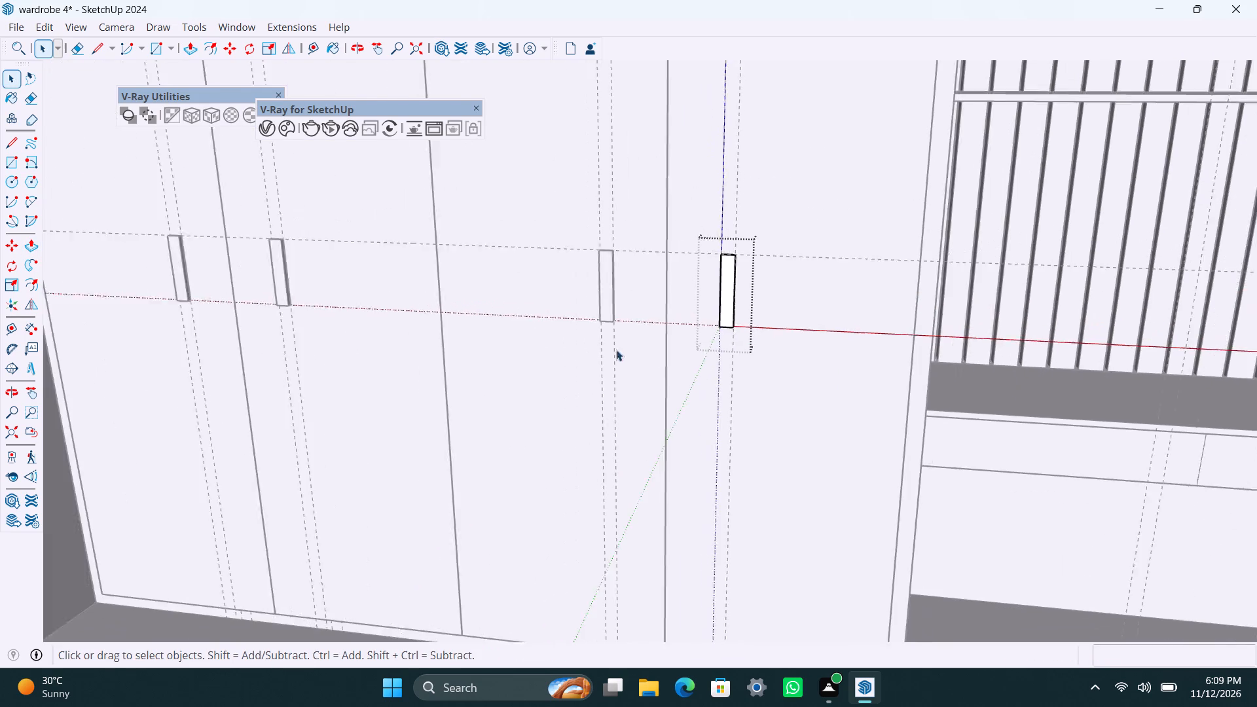
scroll(616, 350, down, 5)
scroll(689, 334, down, 5)
click(1118, 194)
Inside the desk drawers' group, place a horizontal guide 3" above the bottom edge of the drawer fronts.
scroll(841, 376, up, 3)
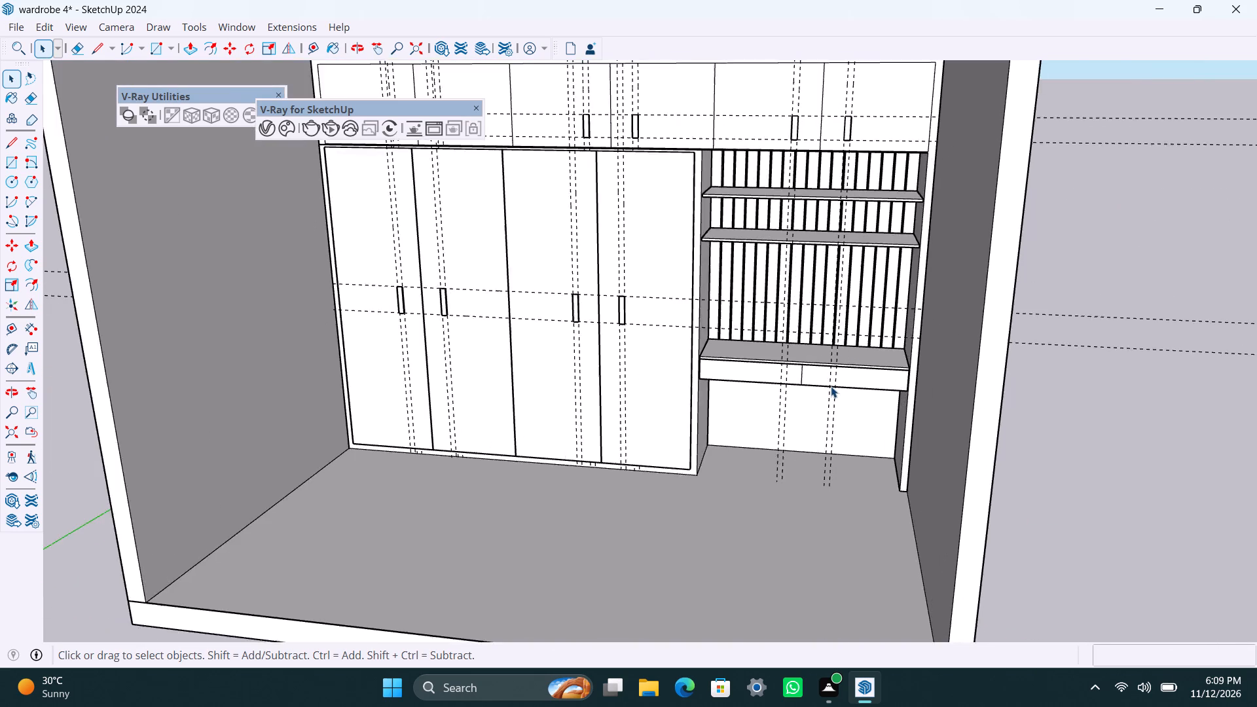
scroll(831, 386, up, 6)
scroll(733, 374, up, 3)
click(714, 371)
triple_click(691, 368)
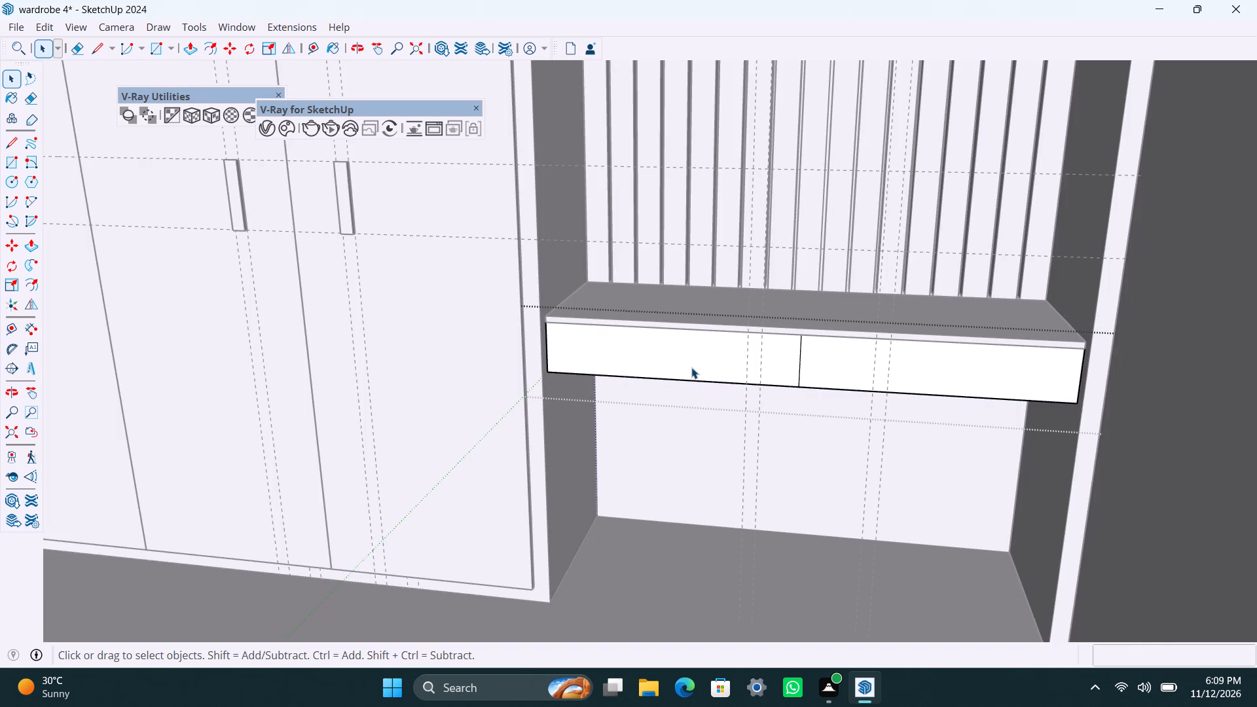
scroll(685, 370, up, 2)
click(685, 370)
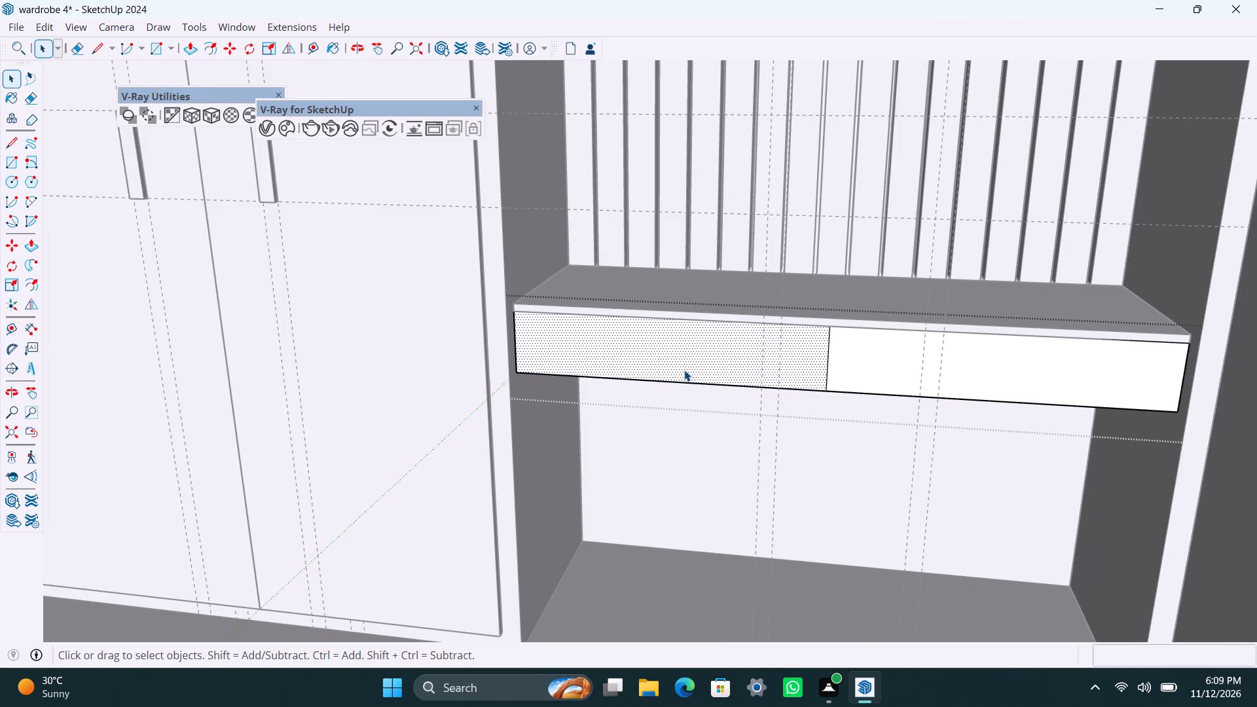
scroll(684, 370, up, 3)
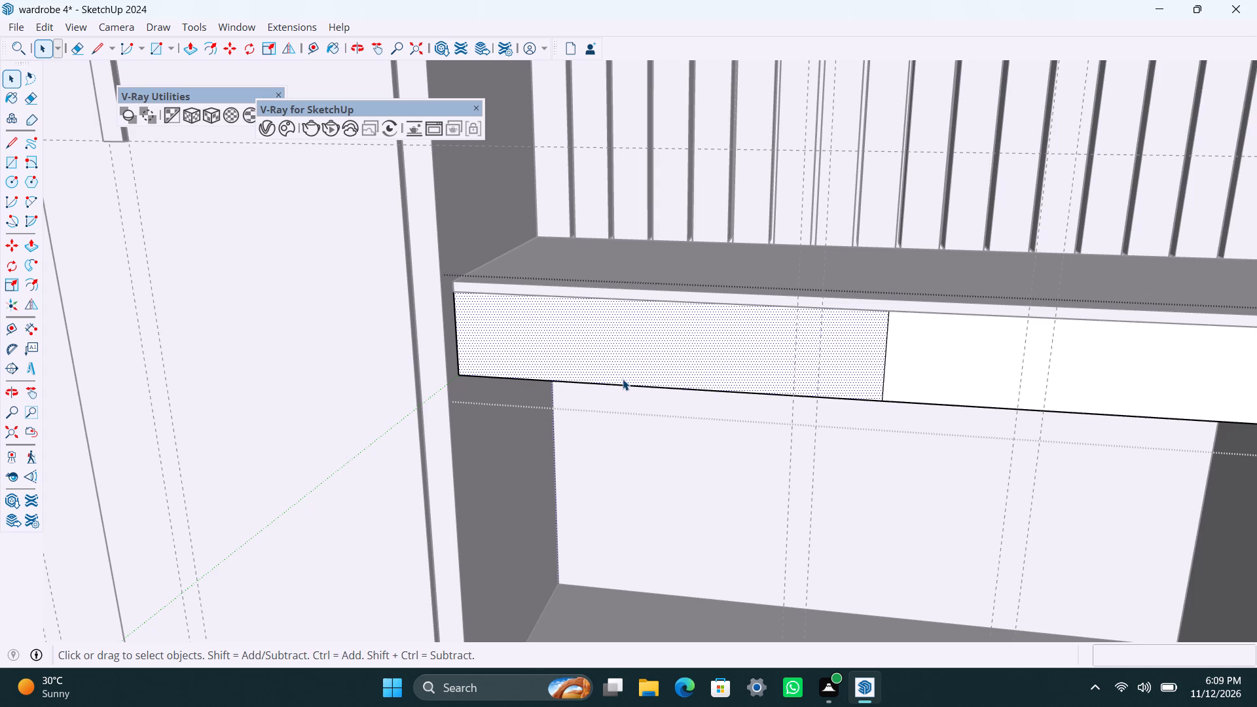
click(984, 347)
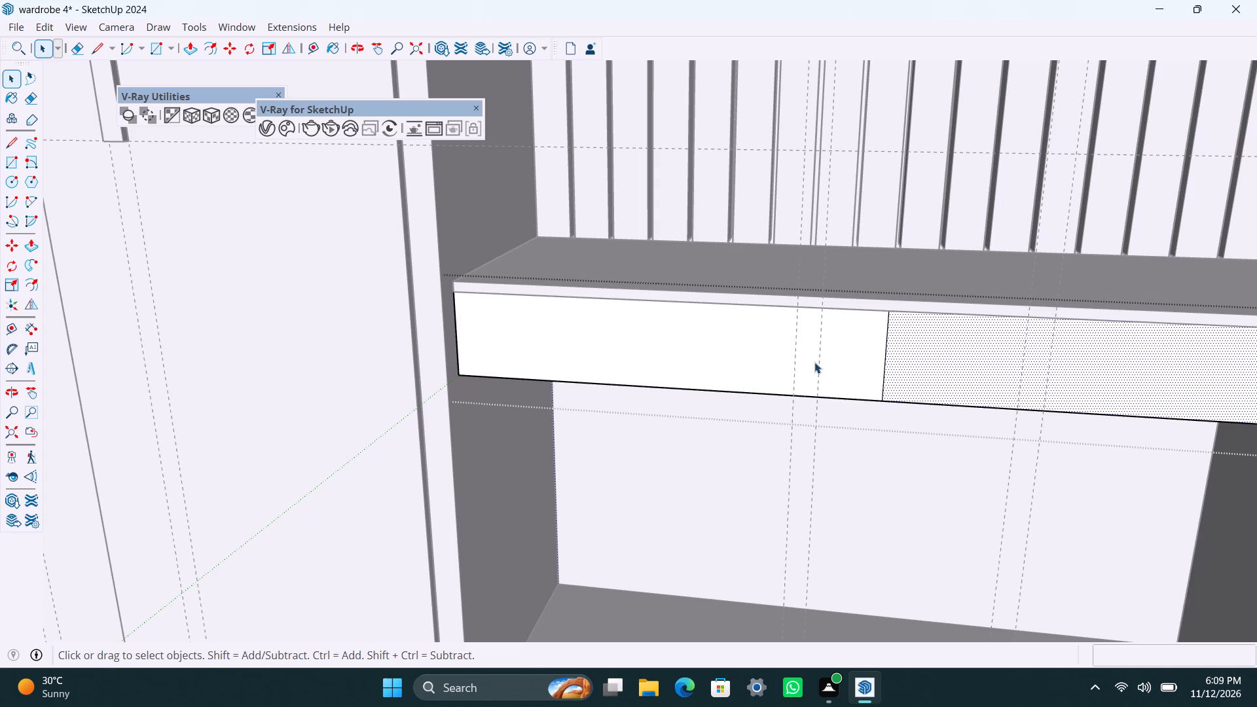
click(814, 362)
drag(910, 375, 903, 380)
click(748, 365)
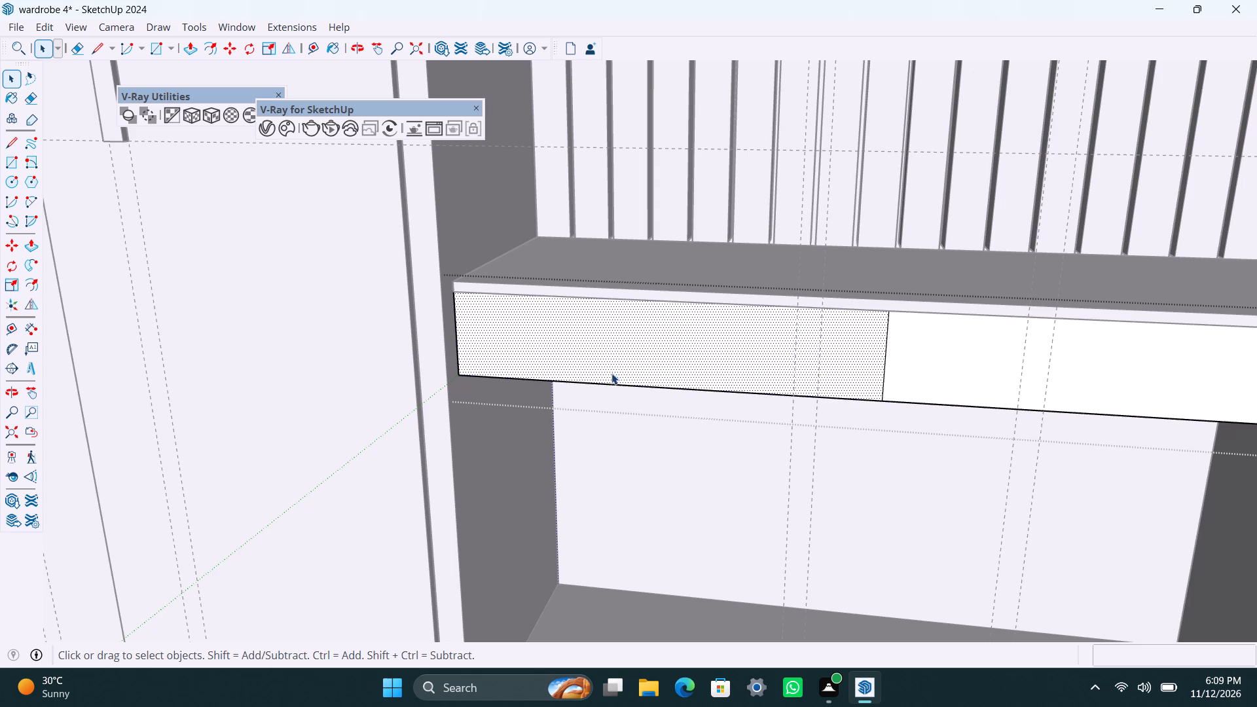
key(t)
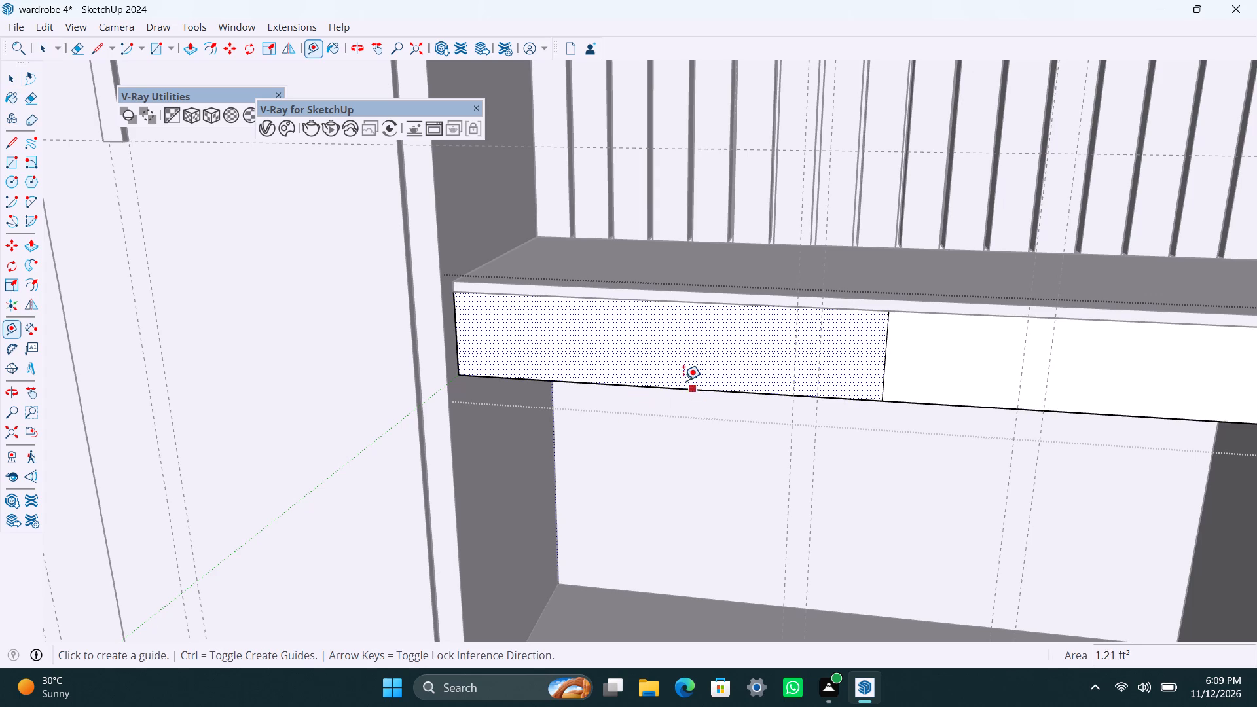
click(683, 391)
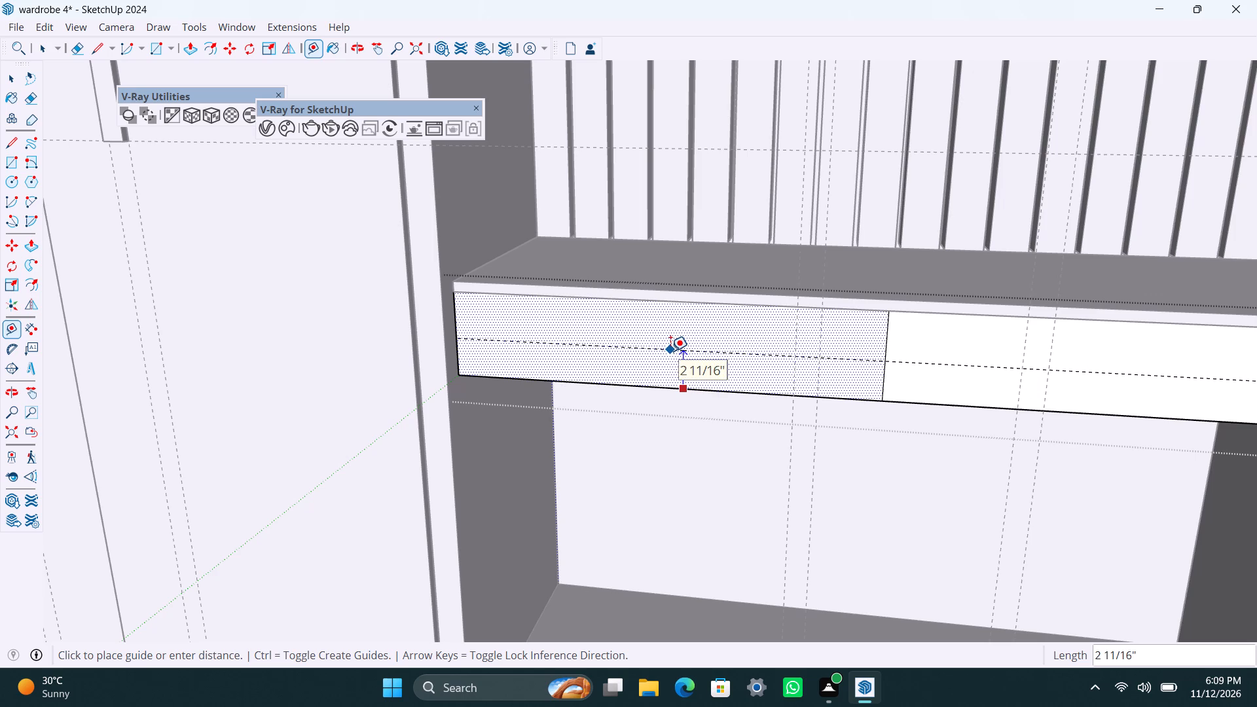
key(3)
key(shift+quotedbl)
key(Return)
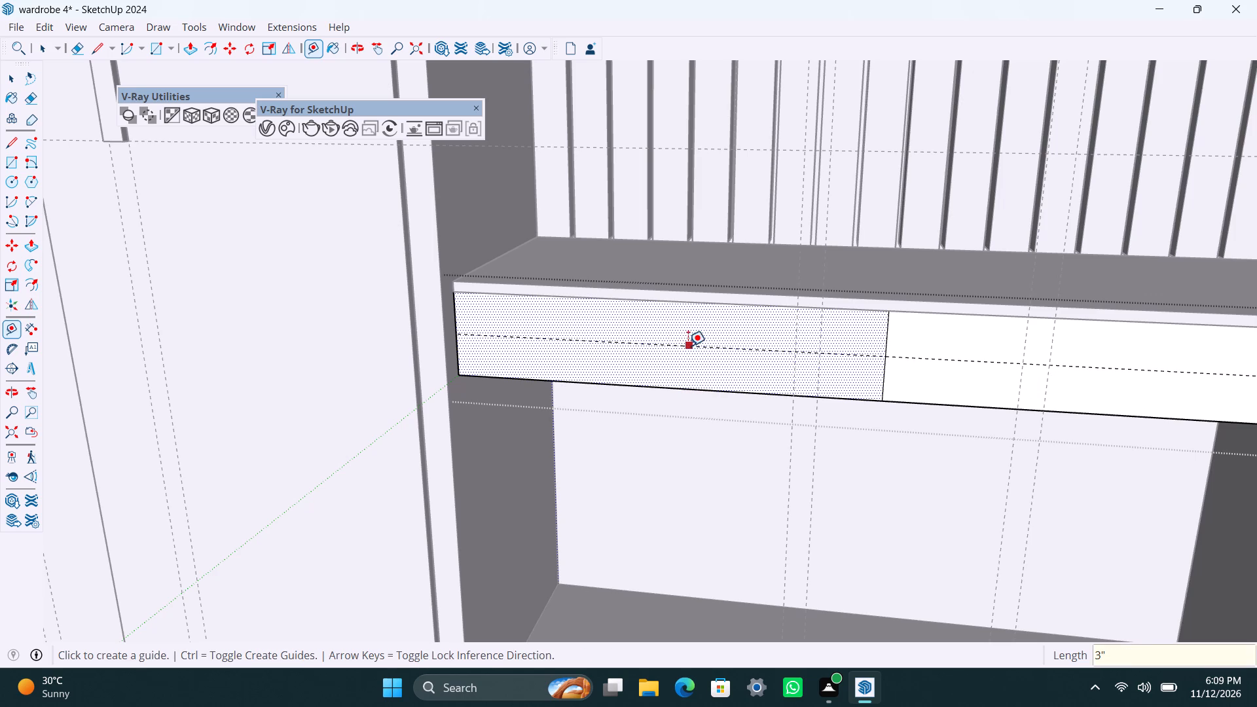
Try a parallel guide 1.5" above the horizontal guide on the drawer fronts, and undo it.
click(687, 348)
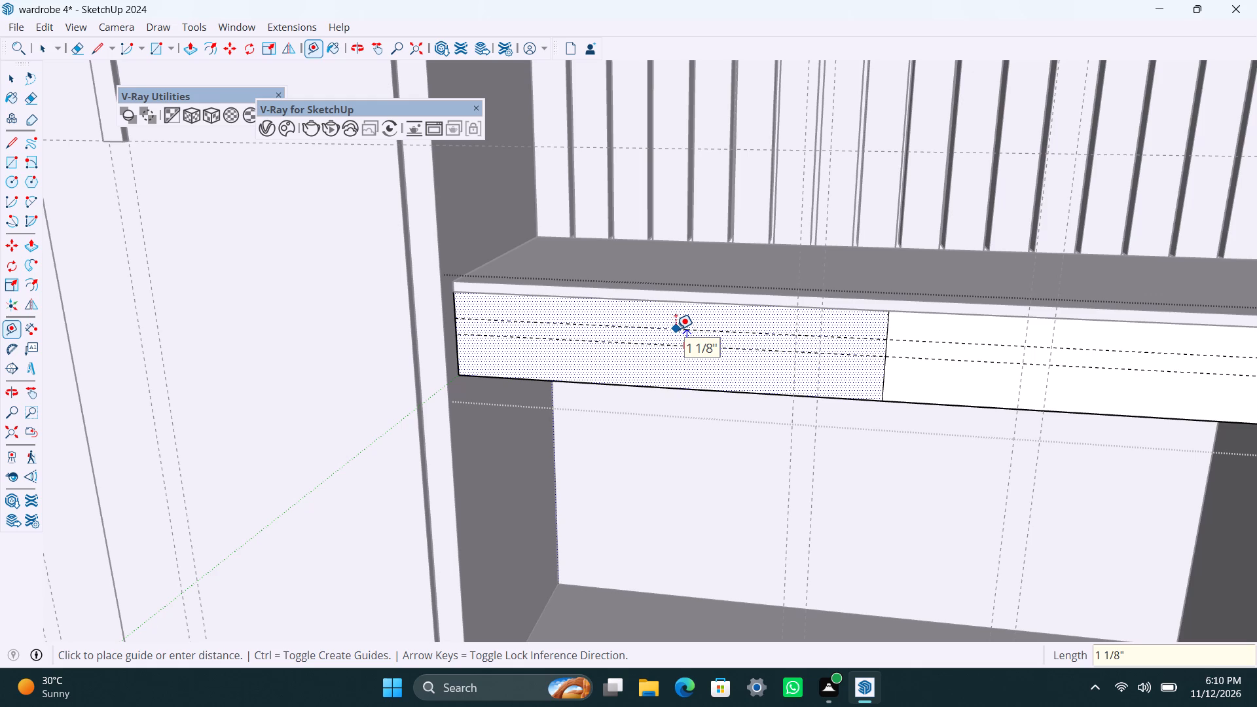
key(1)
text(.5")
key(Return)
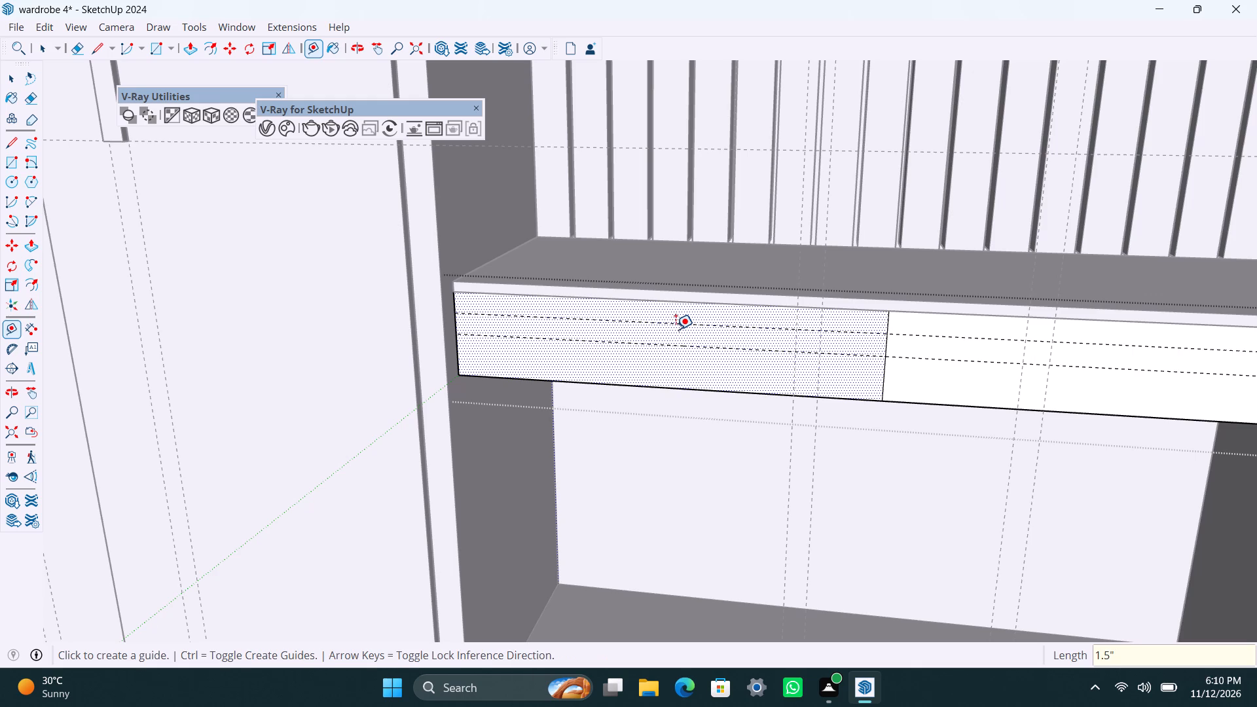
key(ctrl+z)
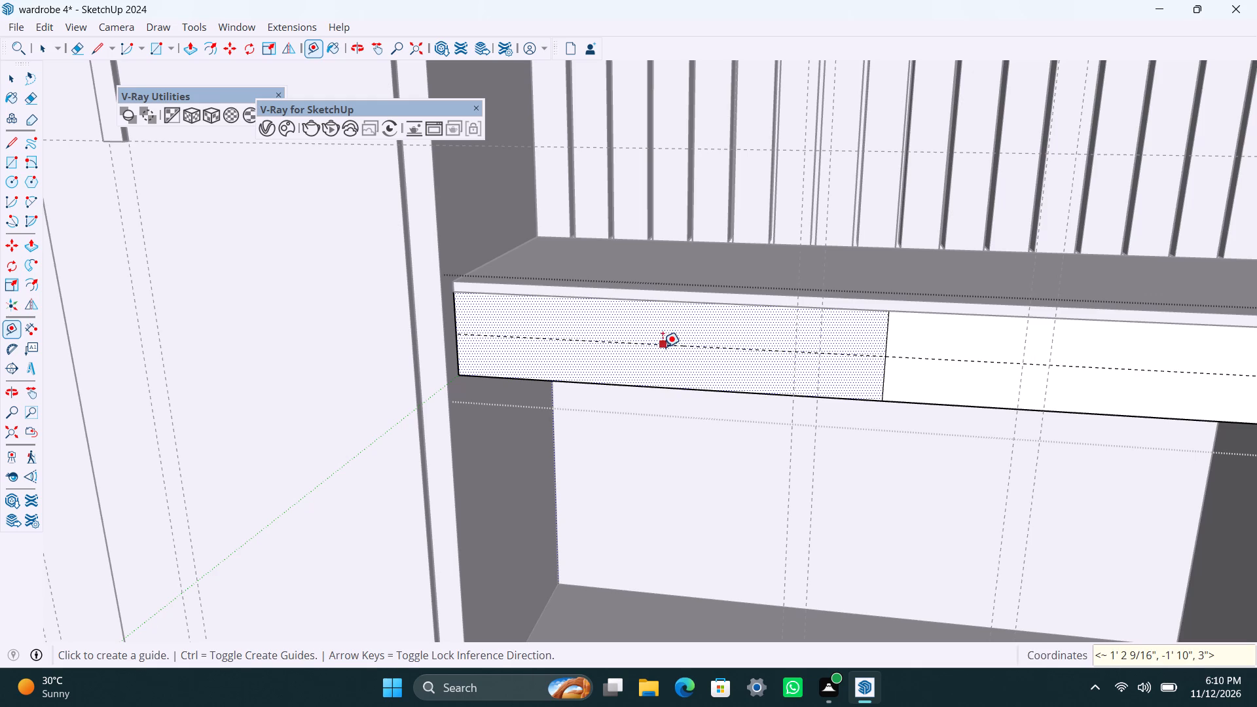
Place parallel guides 0.5" above and 0.5" below the horizontal guide on the drawer fronts.
click(663, 347)
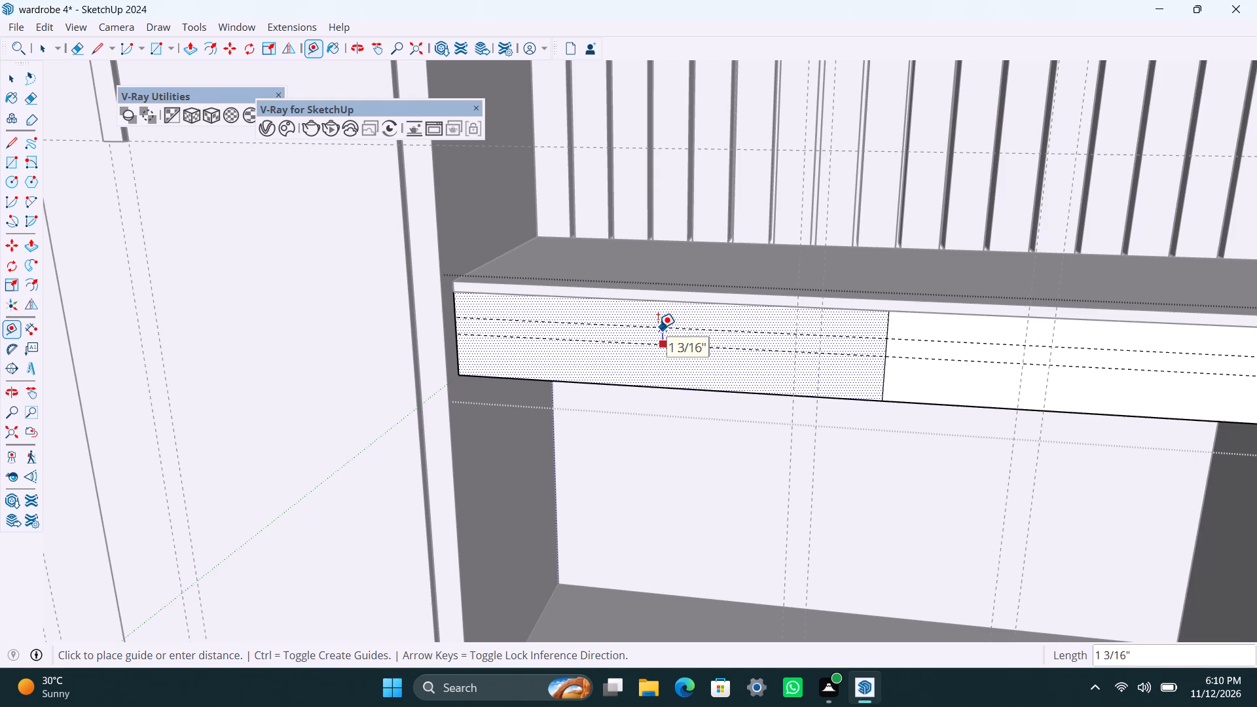
text(0.5")
key(Return)
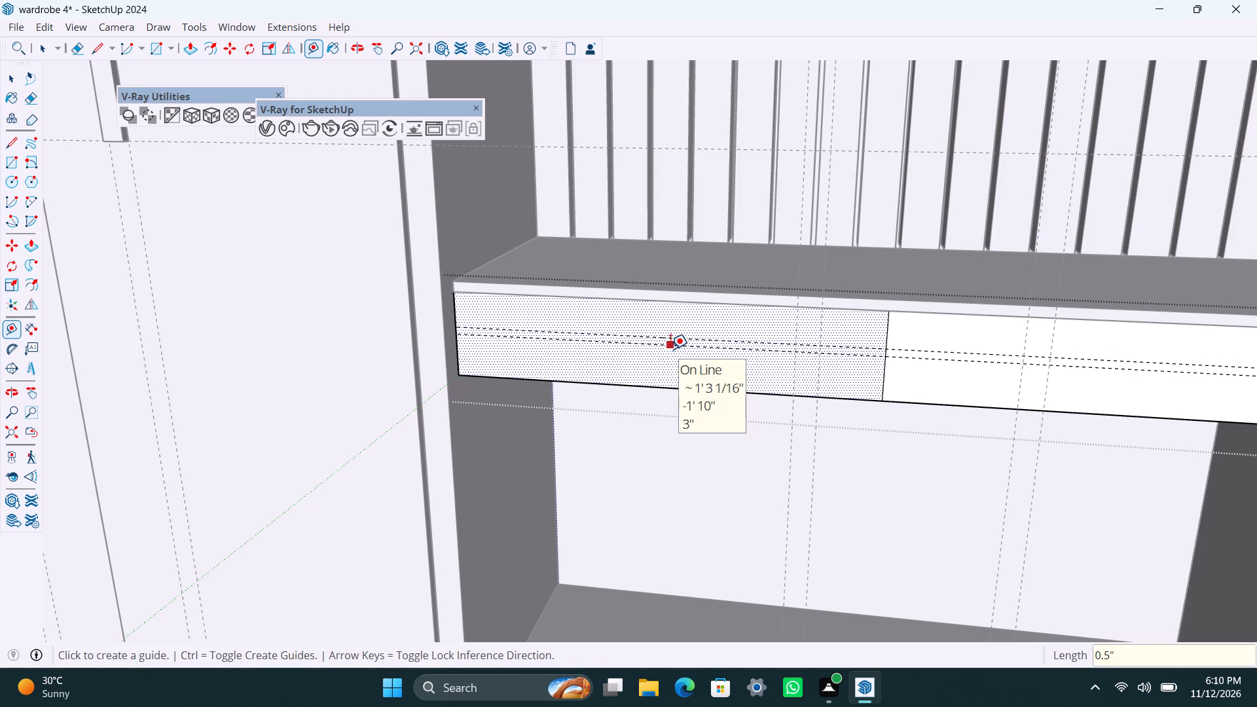
click(670, 349)
text(0.5")
key(Return)
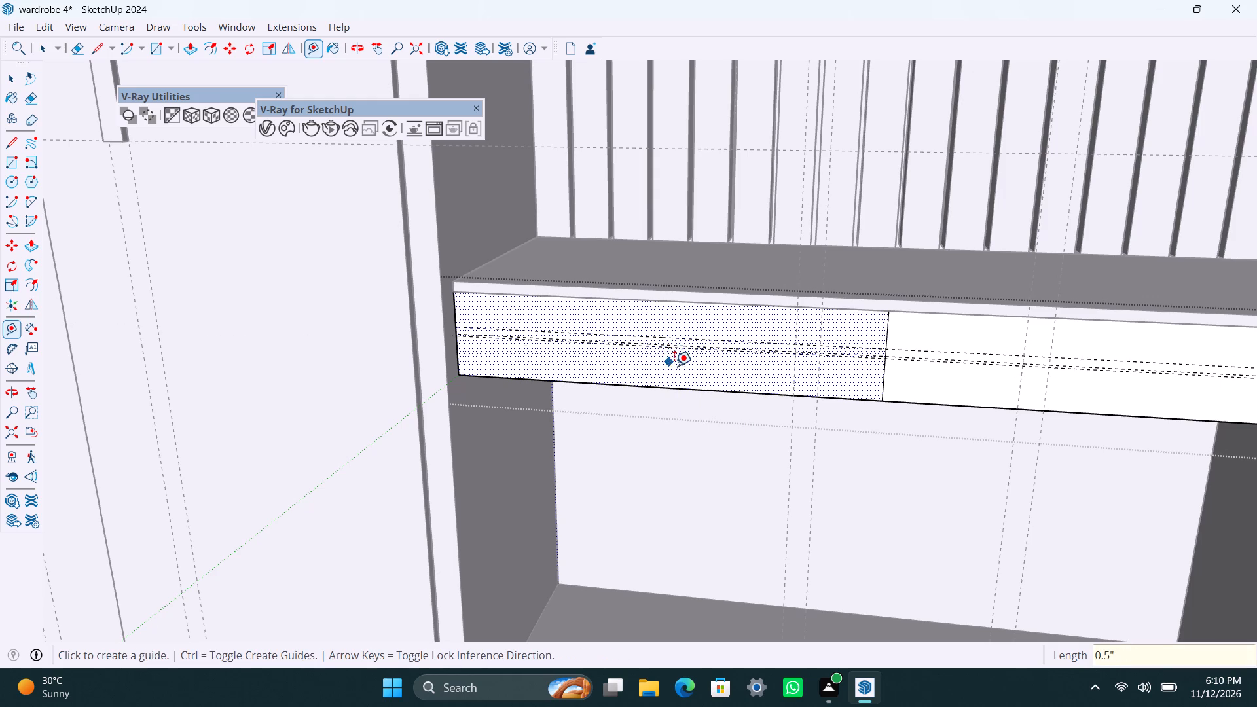
Undo the last guide and place it again as a parallel guide 0.5" below the middle guide on the drawer fronts.
scroll(674, 366, up, 3)
key(ctrl+z)
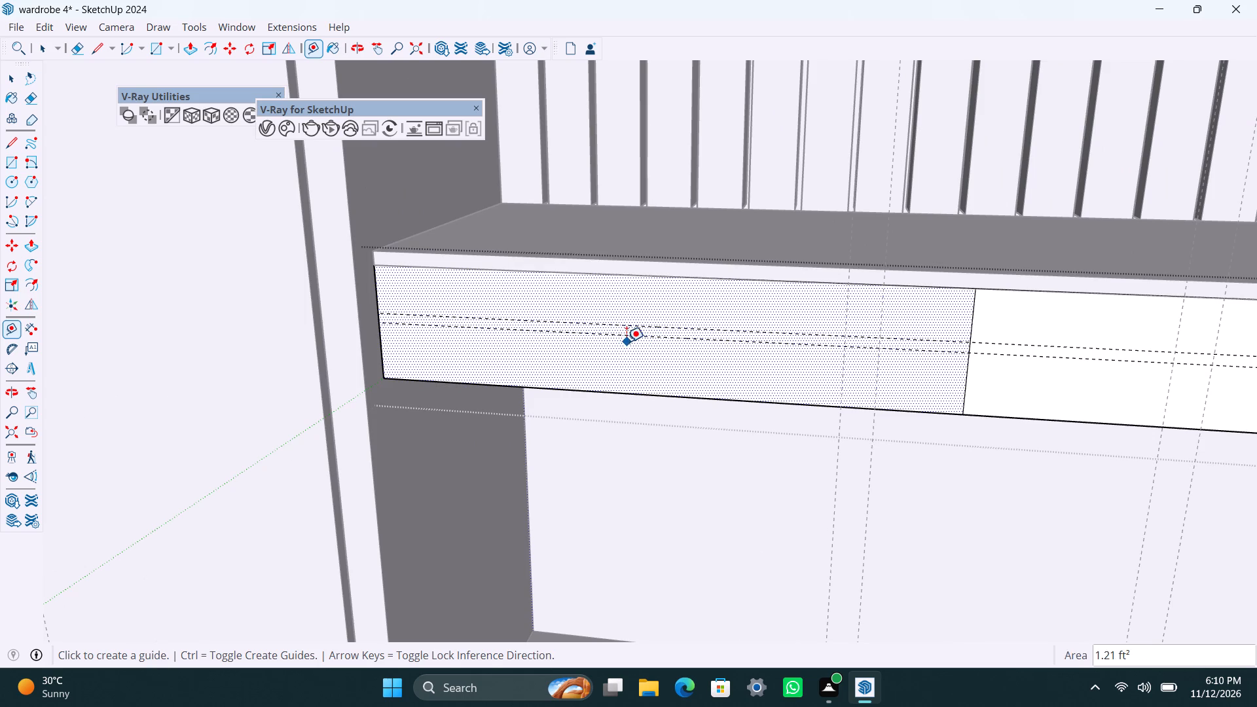
click(627, 335)
text(0.5")
key(Return)
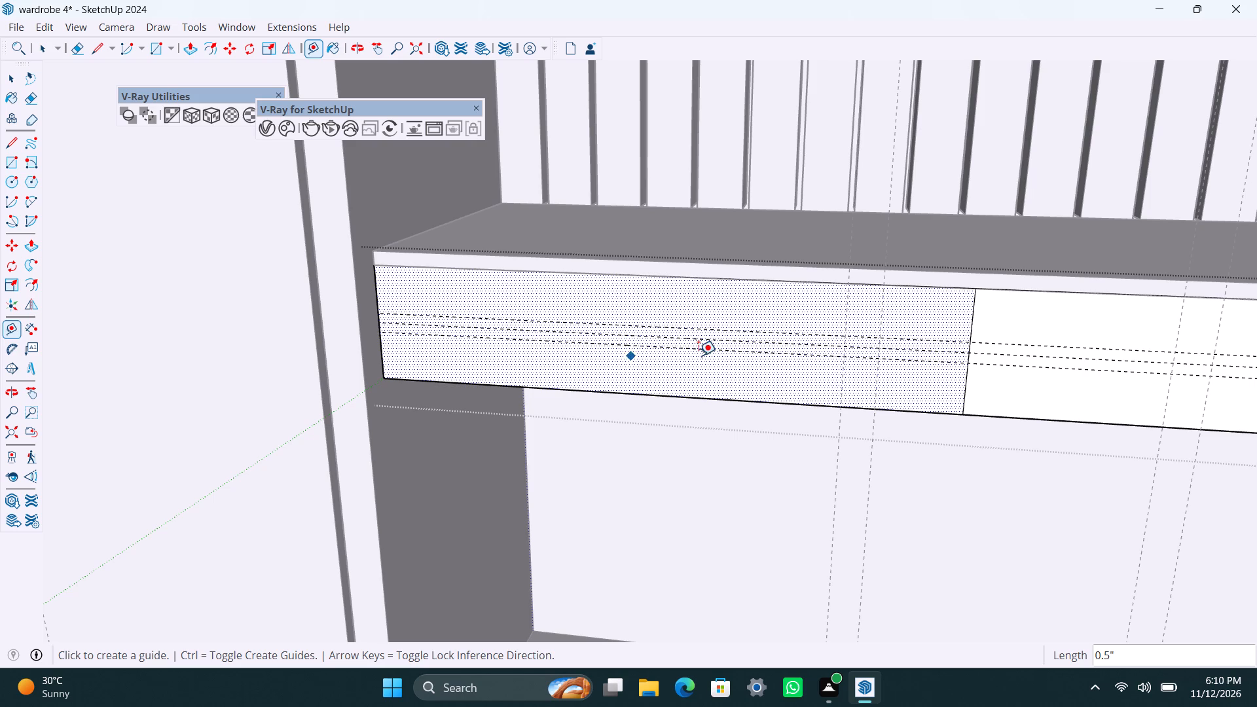
Delete the middle of the three horizontal guides on the drawer fronts.
scroll(676, 340, down, 7)
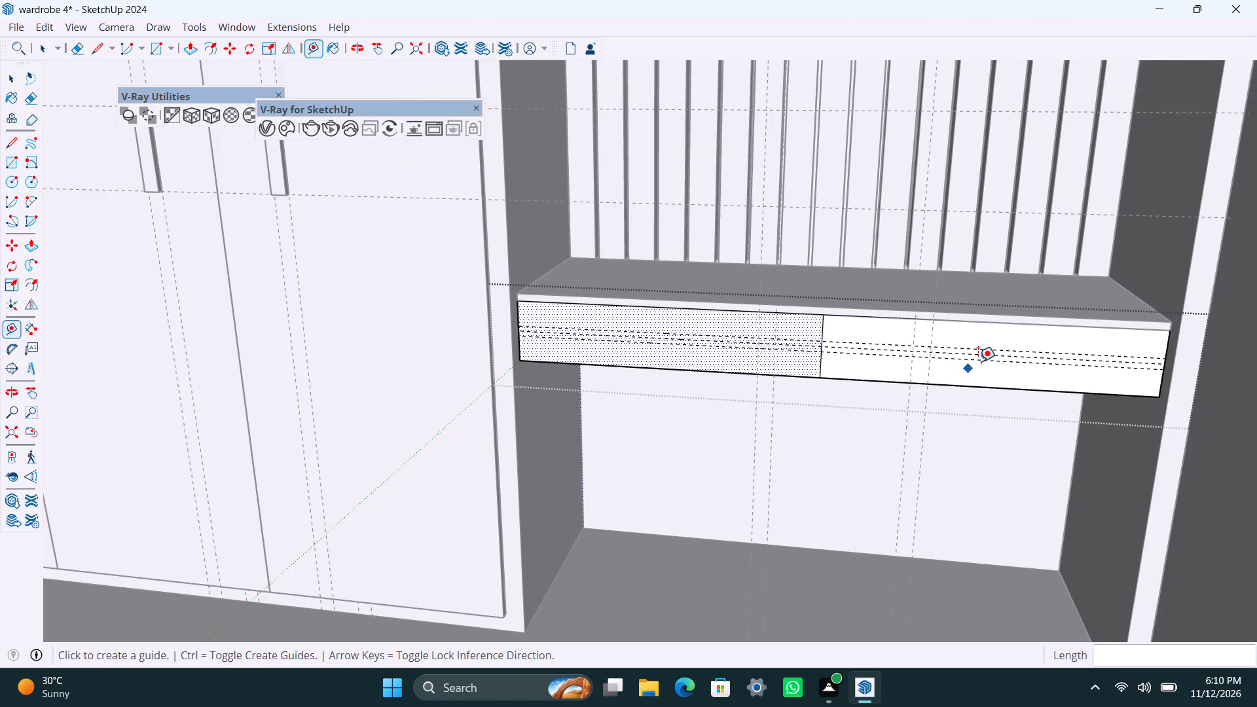
scroll(978, 361, up, 5)
scroll(901, 344, down, 4)
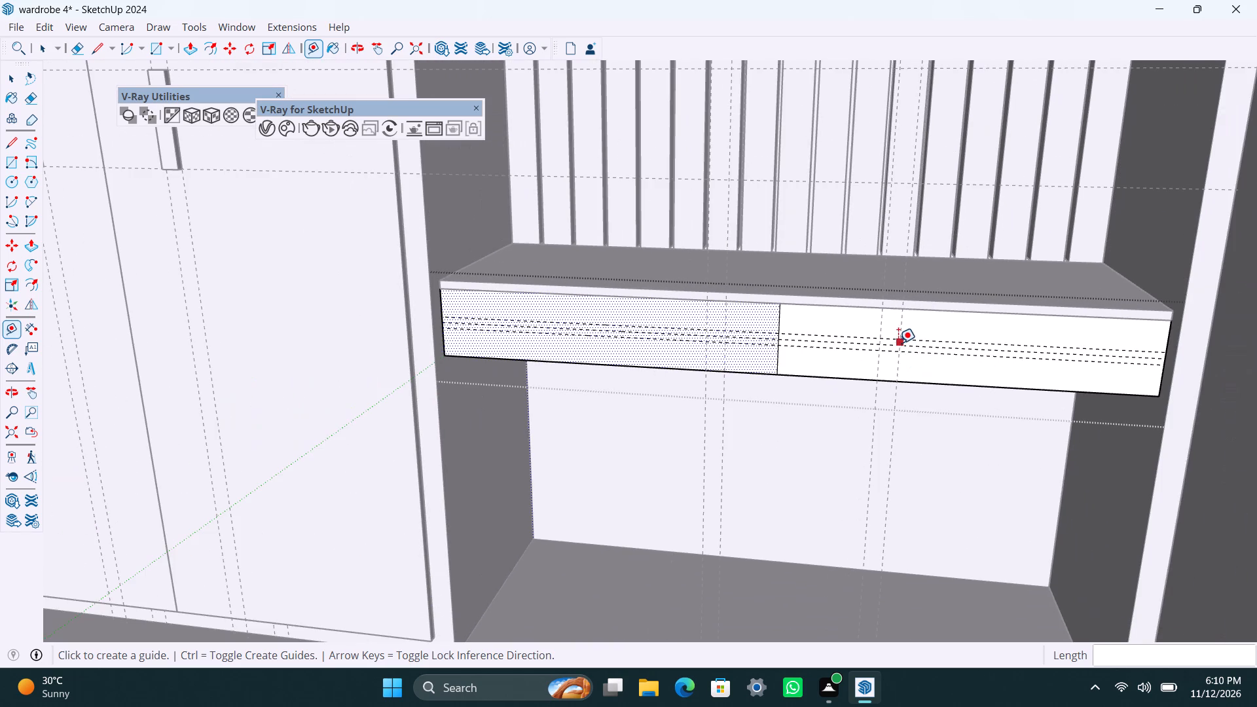
scroll(627, 359, down, 3)
middle_drag(638, 369, 697, 374)
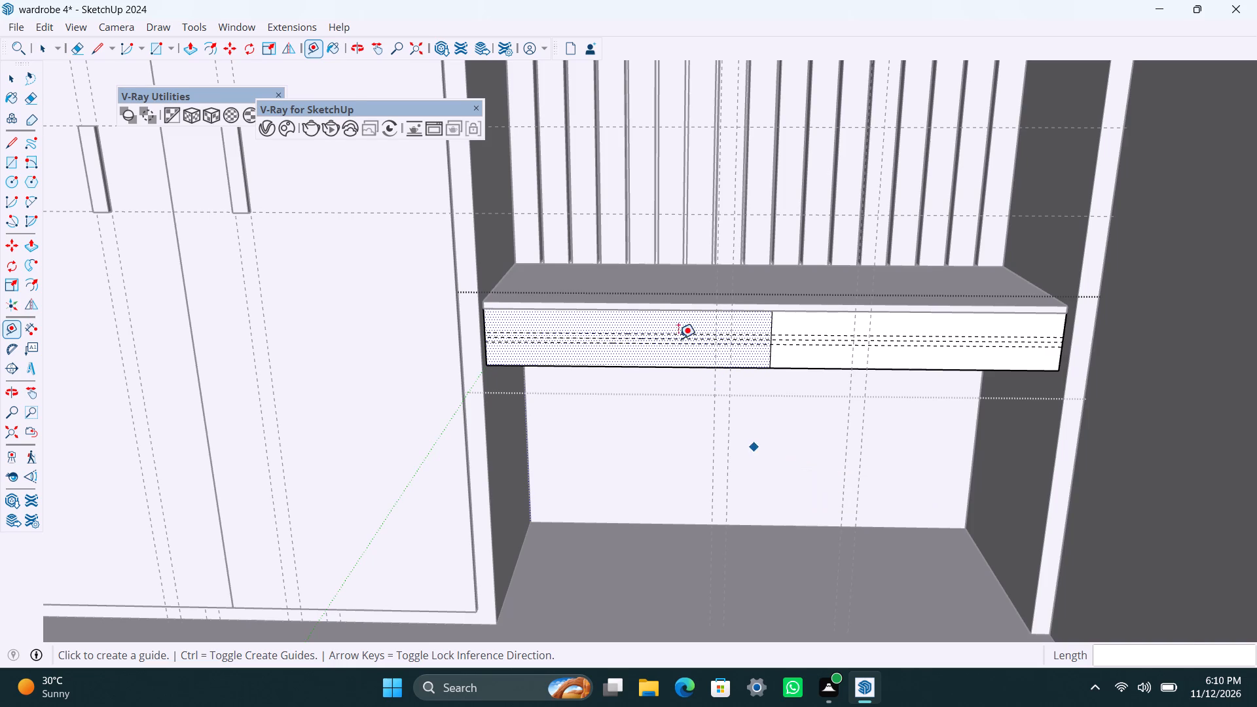
scroll(678, 338, up, 12)
key(space)
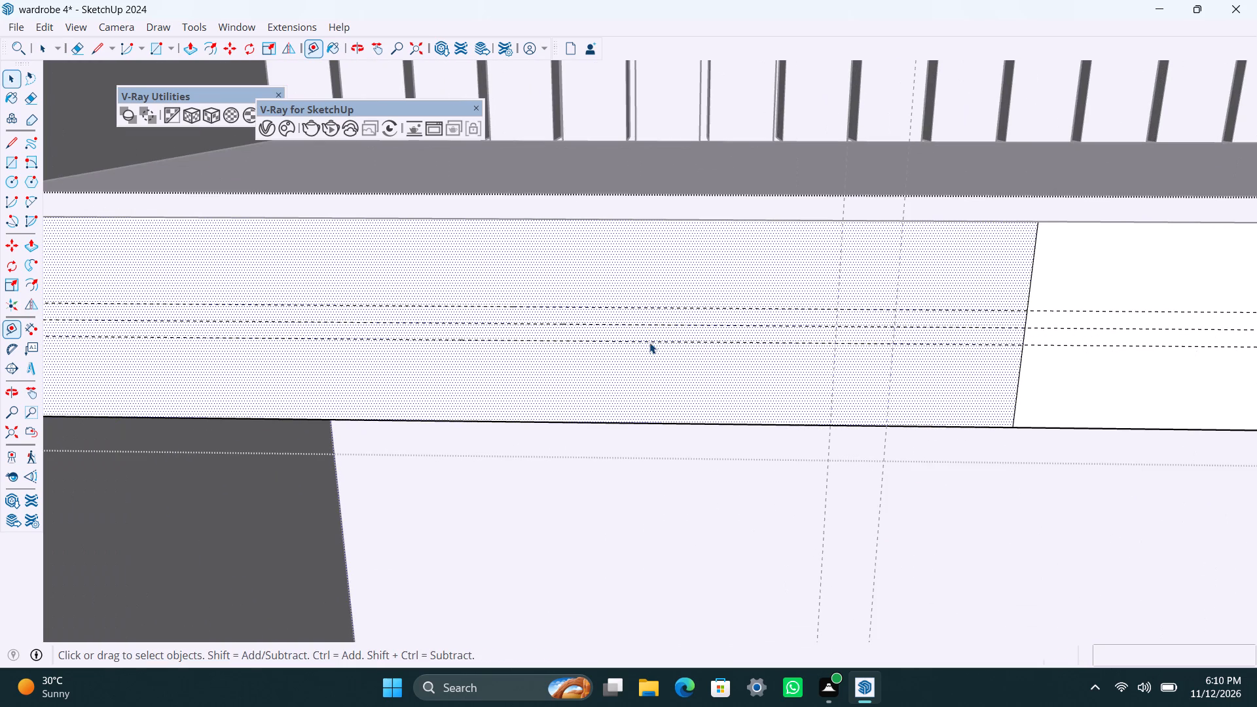
click(592, 322)
click(595, 324)
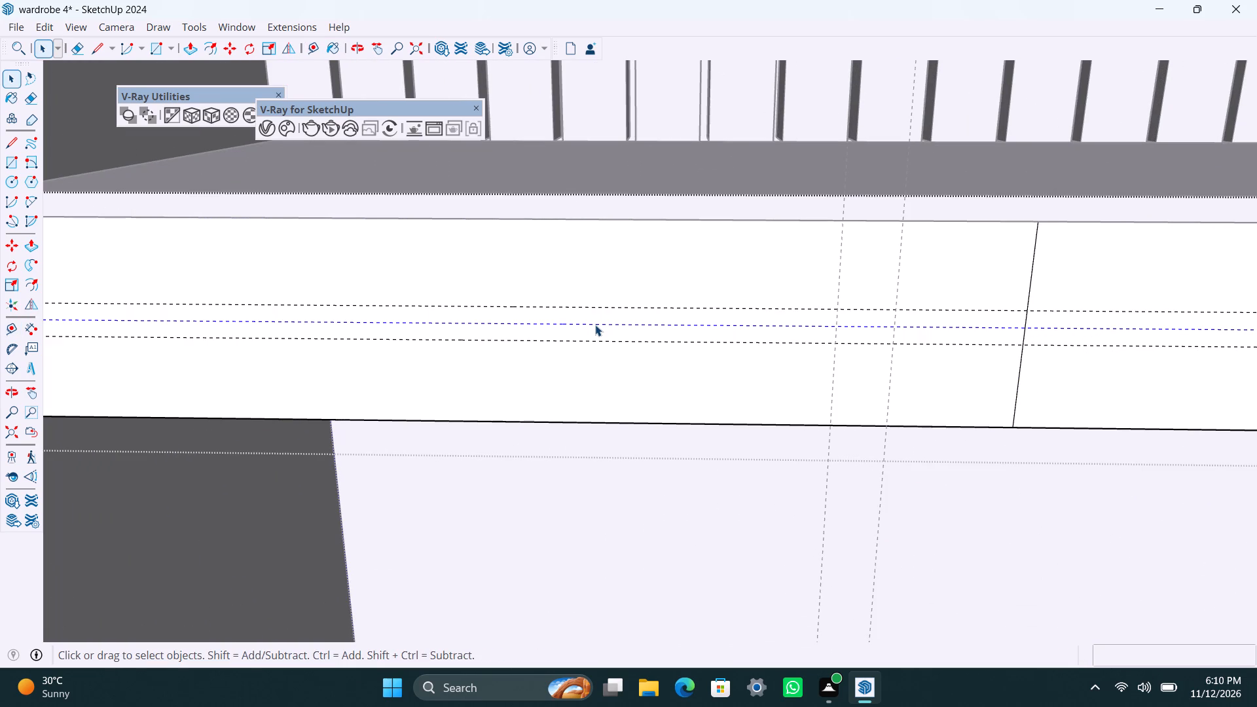
key(Delete)
On the left drawer front, place a vertical guide about 1' 8" from its left edge and another 6" to its left.
scroll(557, 325, down, 10)
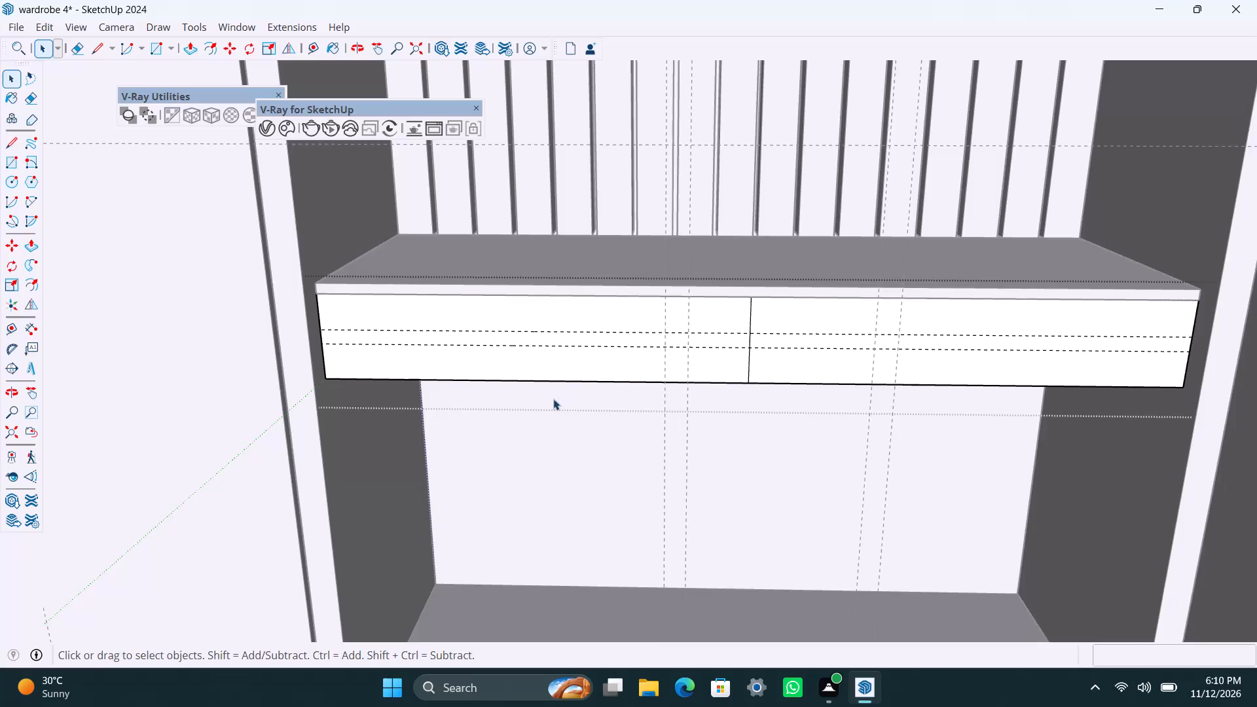
scroll(515, 383, up, 2)
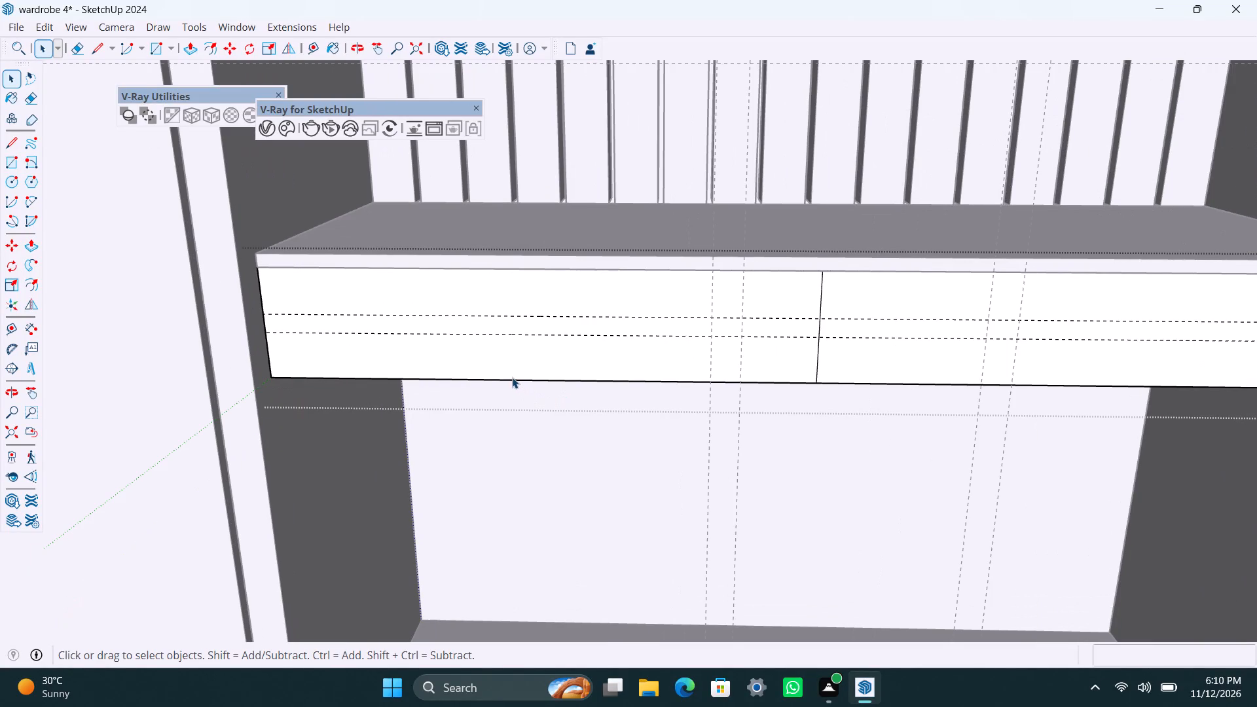
key(t)
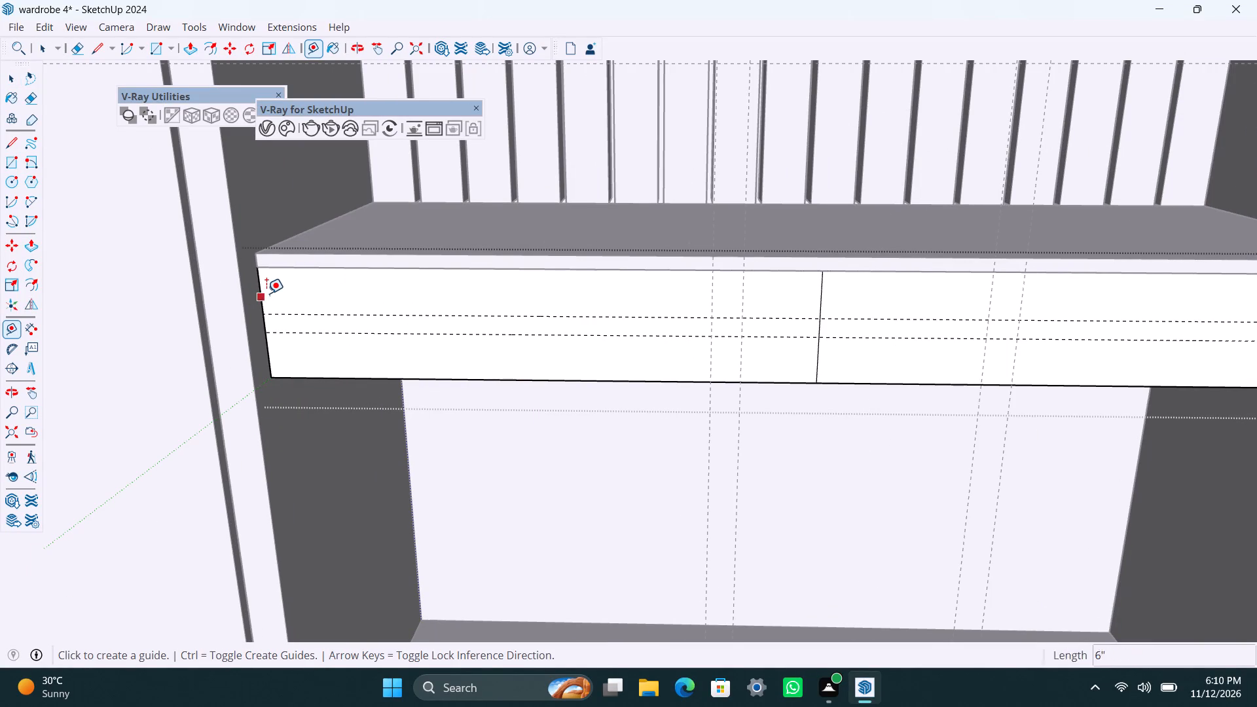
click(263, 293)
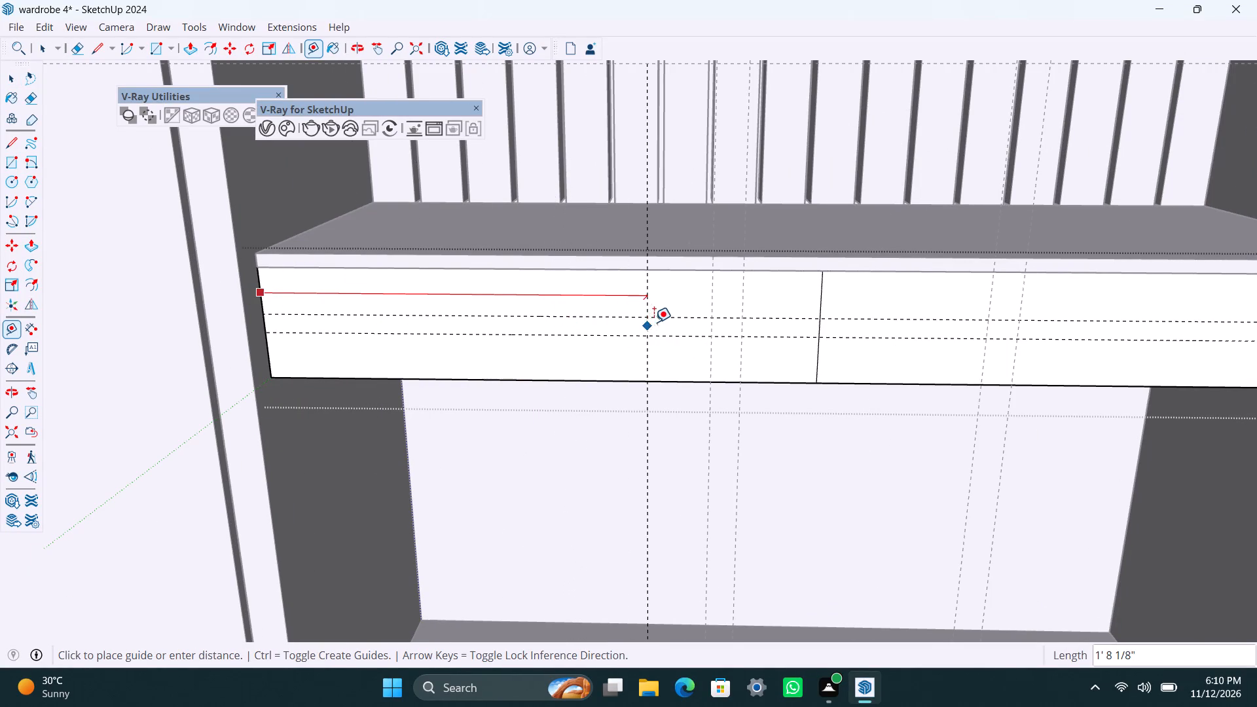
click(656, 321)
click(657, 297)
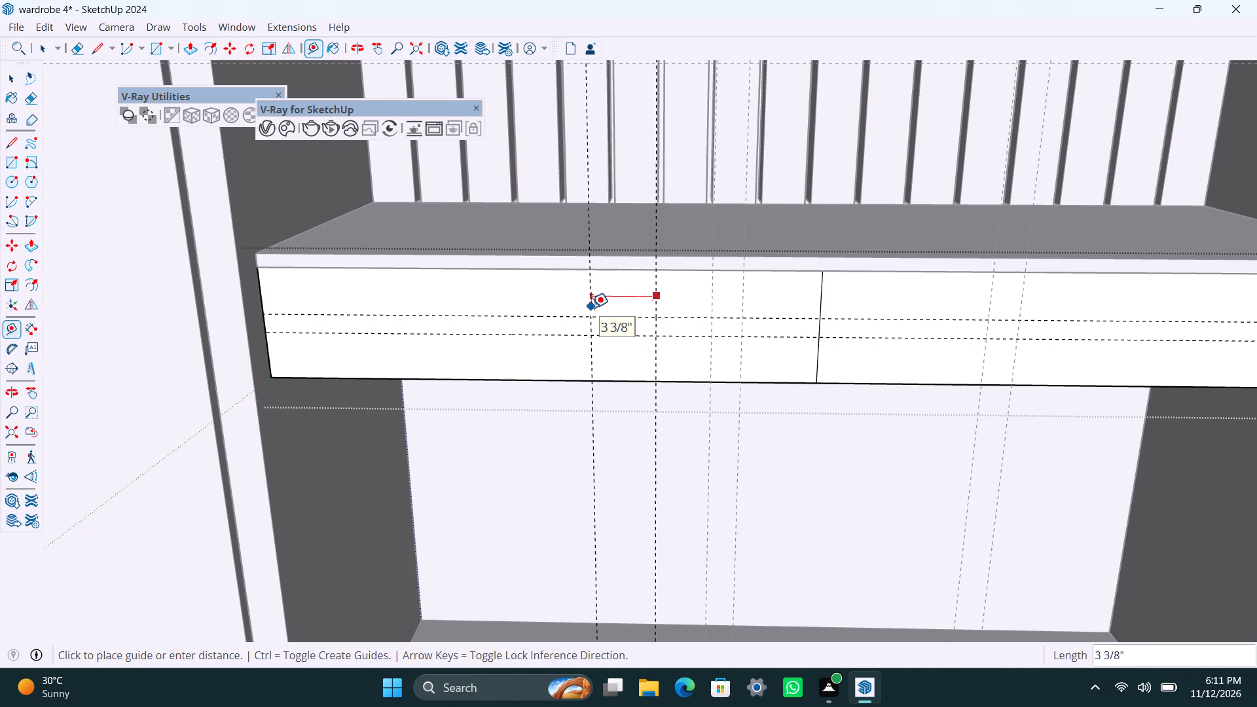
text(6")
key(Return)
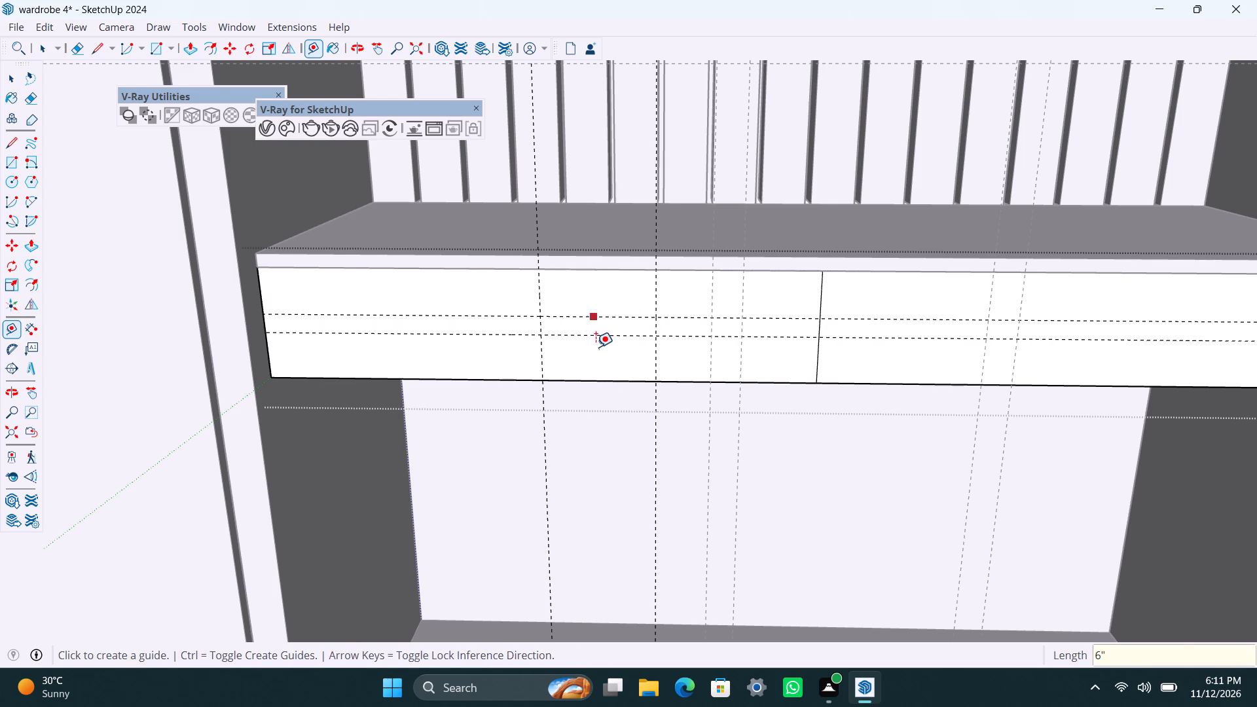
Draw a 6" by 1" handle rectangle between the guides on the left drawer front and make it a group.
scroll(596, 347, up, 2)
key(space)
text(r)
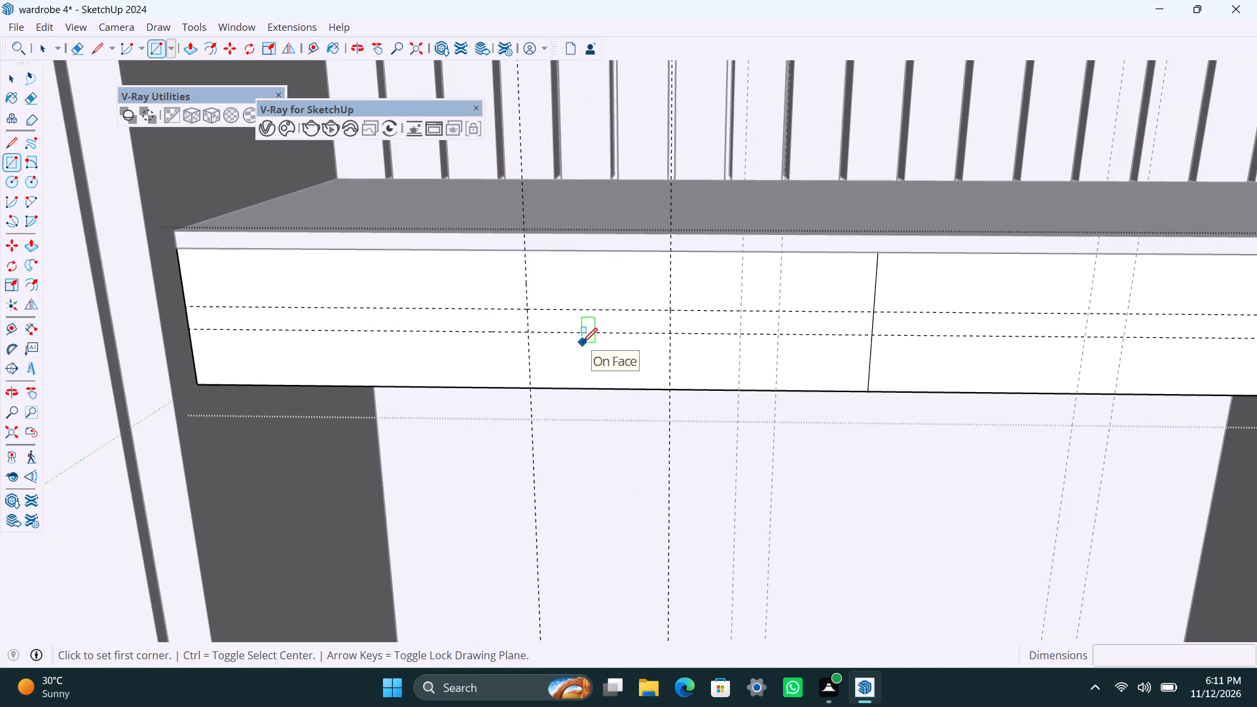
click(532, 311)
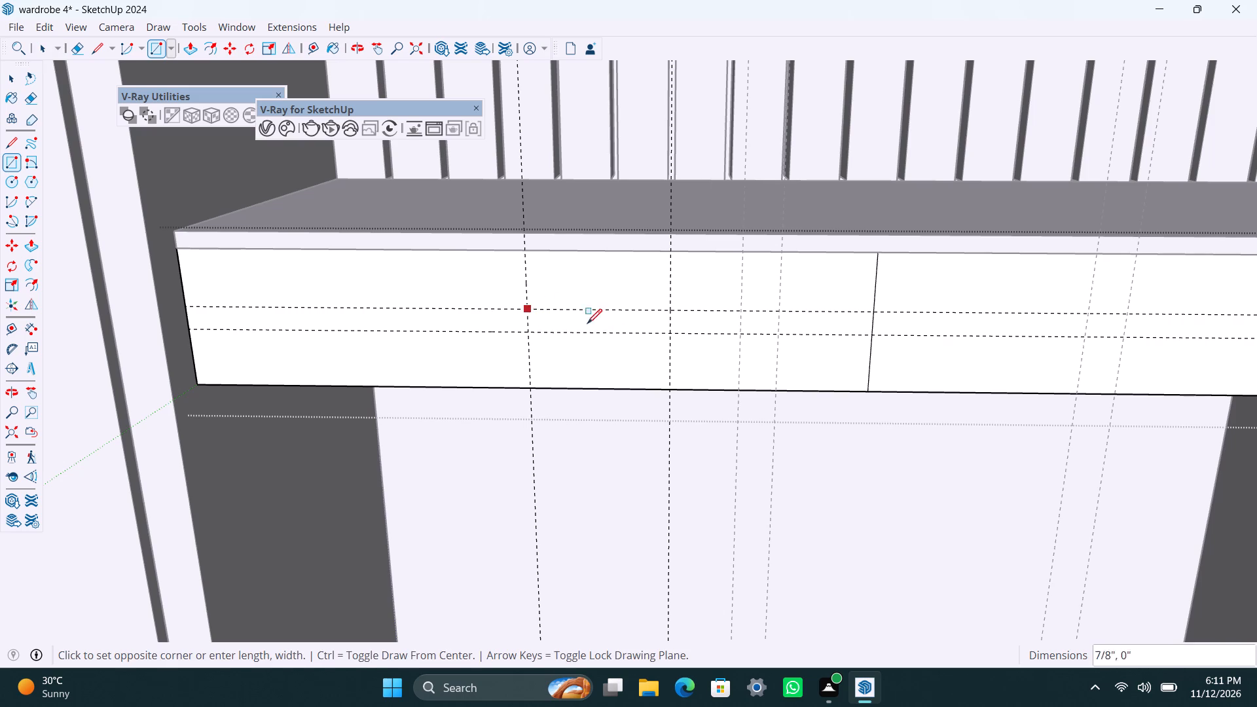
click(668, 334)
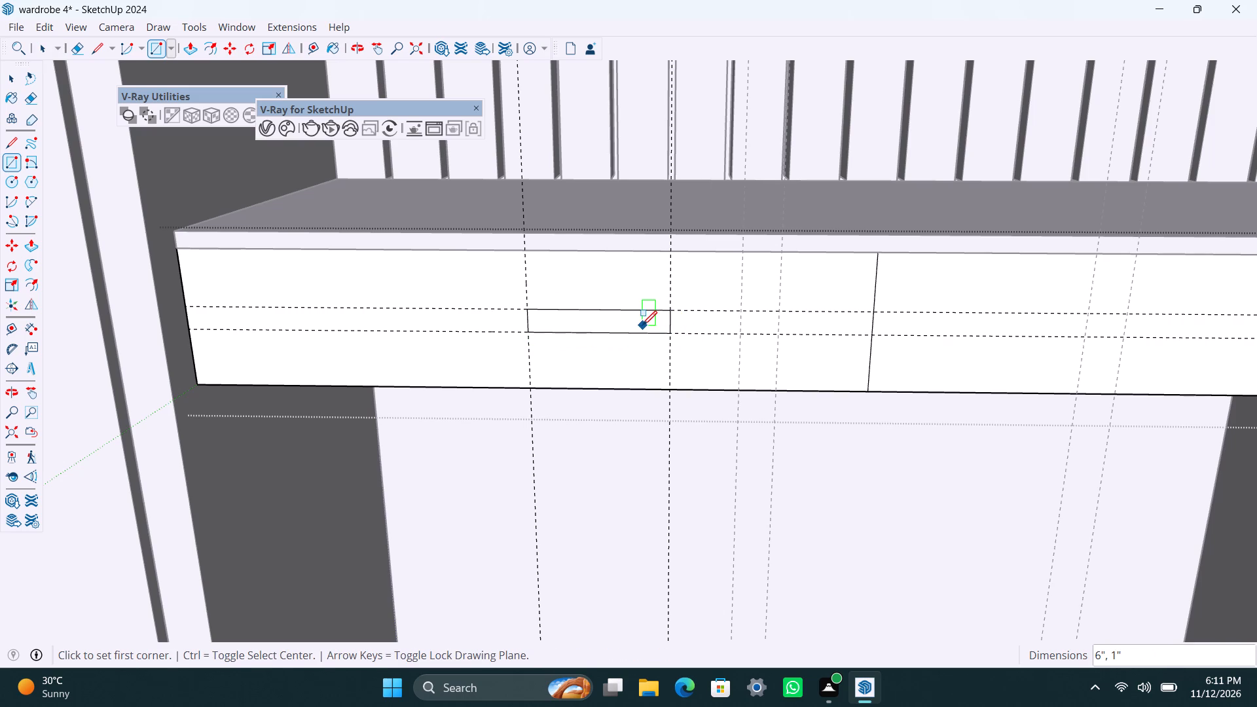
key(space)
double_click(642, 325)
right_click(643, 331)
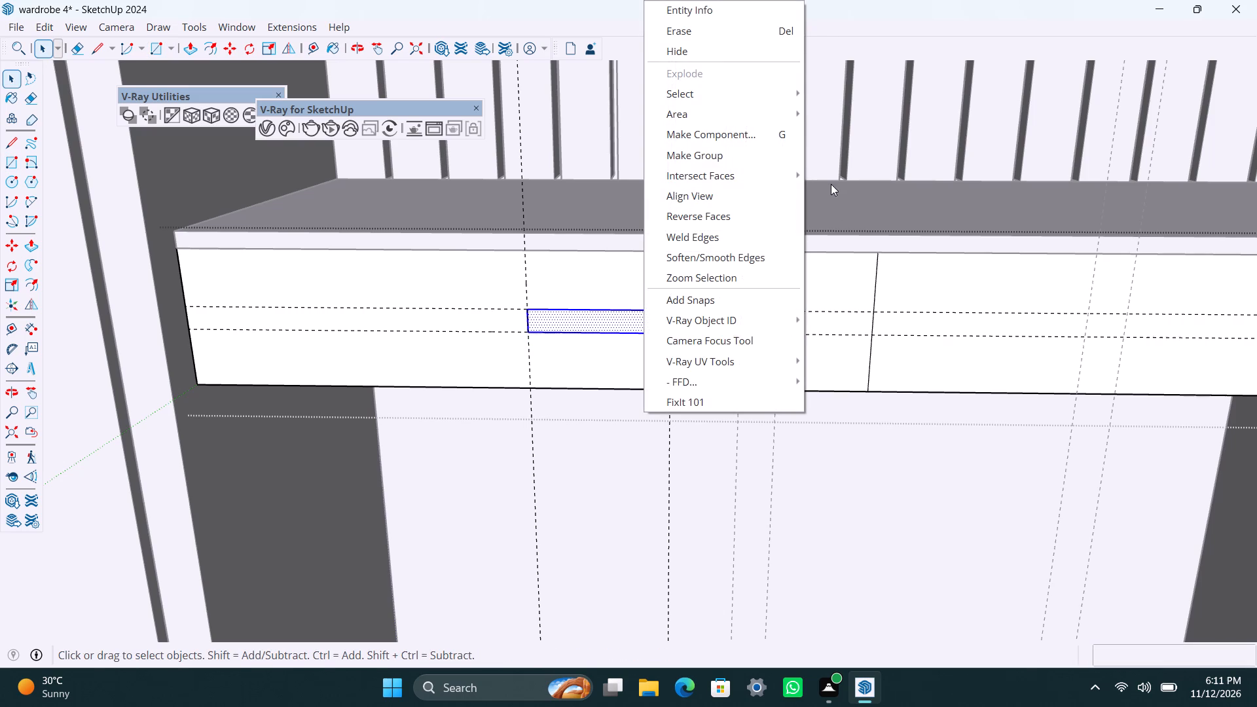
click(694, 157)
Extrude the left drawer's handle rectangle outward 0.5" inside its group.
scroll(636, 391, up, 3)
triple_click(574, 287)
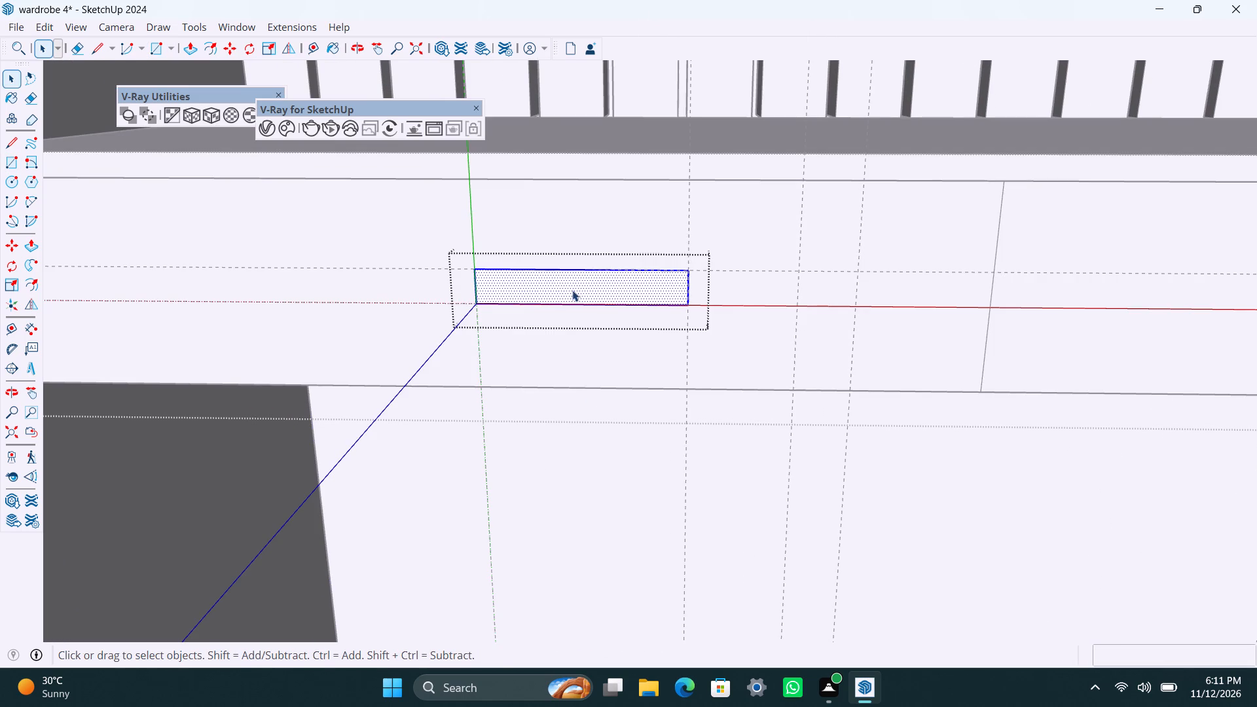
key(p)
click(564, 295)
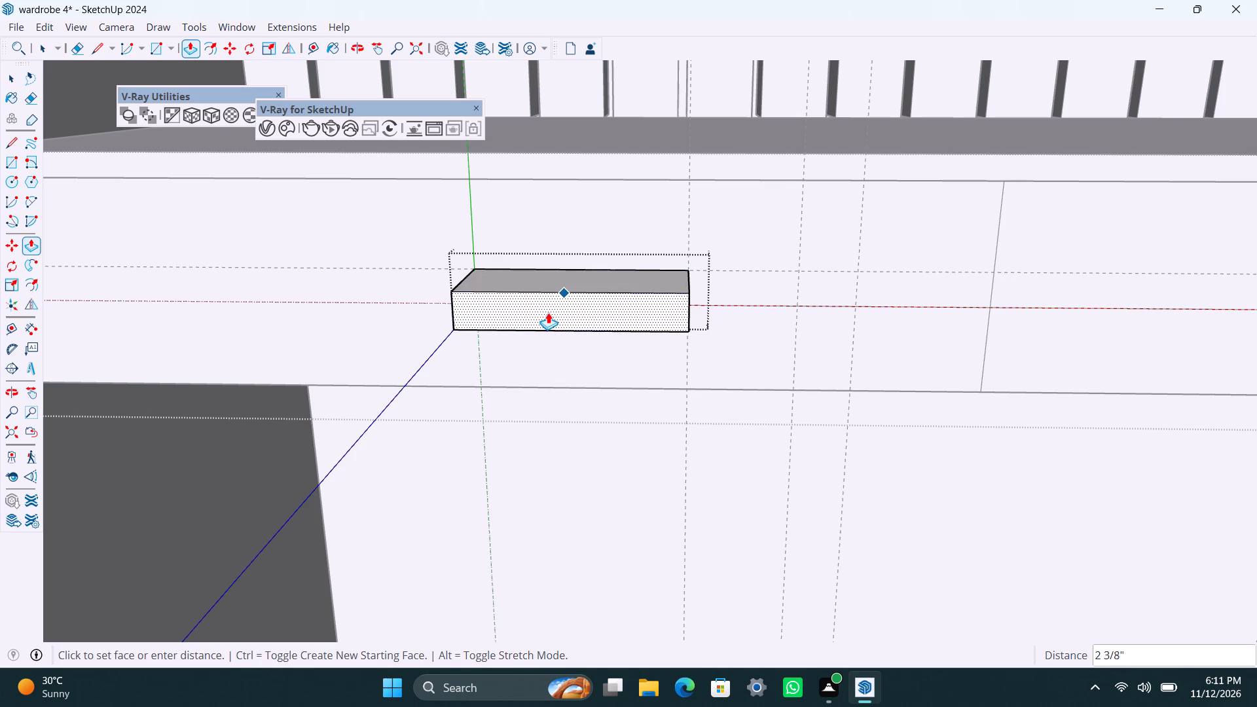
text(0.5")
key(Return)
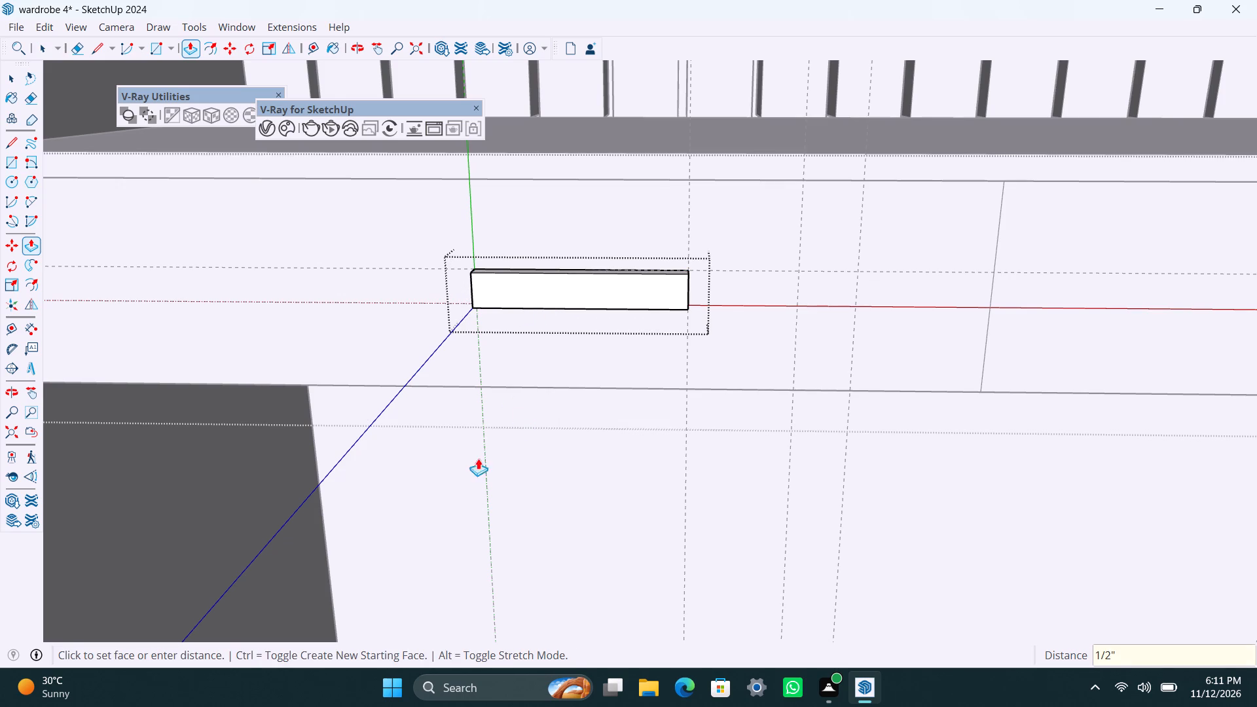
Push the handle's underside face up about 1/2" to slim the handle, and leave its group.
scroll(468, 410, down, 1)
middle_drag(512, 377, 508, 203)
scroll(508, 203, down, 1)
scroll(537, 122, up, 4)
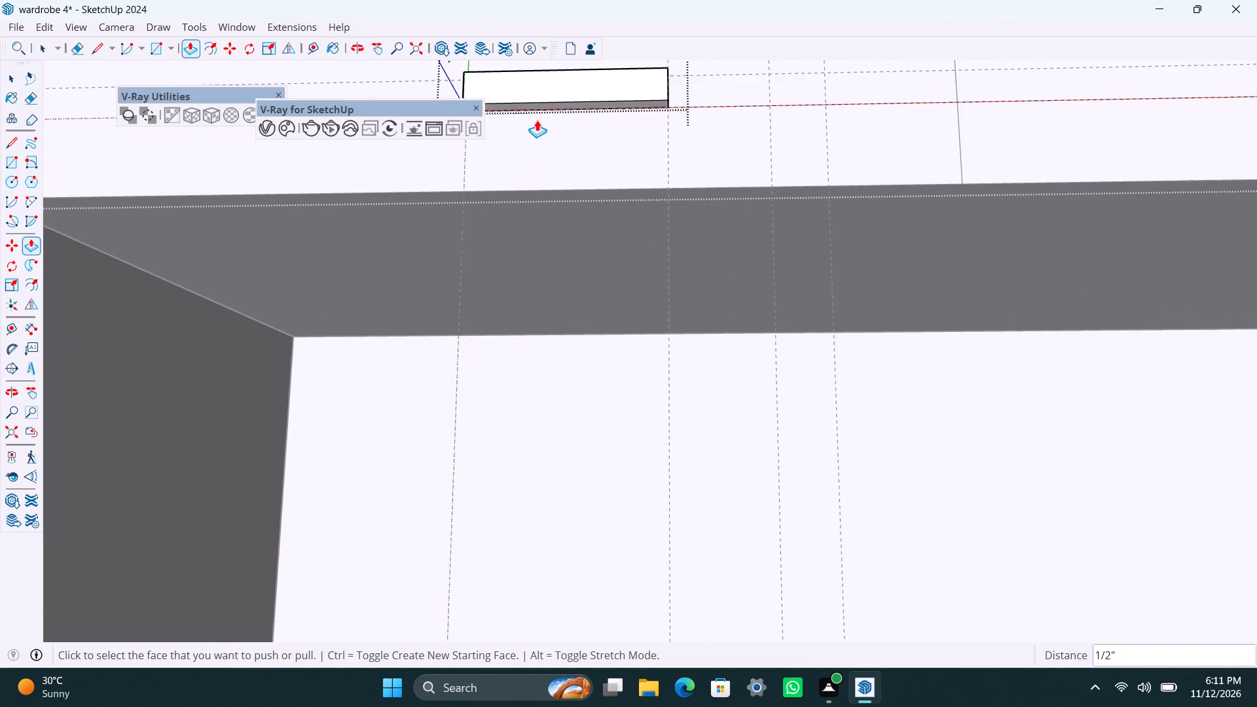
scroll(537, 120, up, 2)
middle_drag(545, 128, 492, 136)
shift+middle_drag(494, 145, 558, 213)
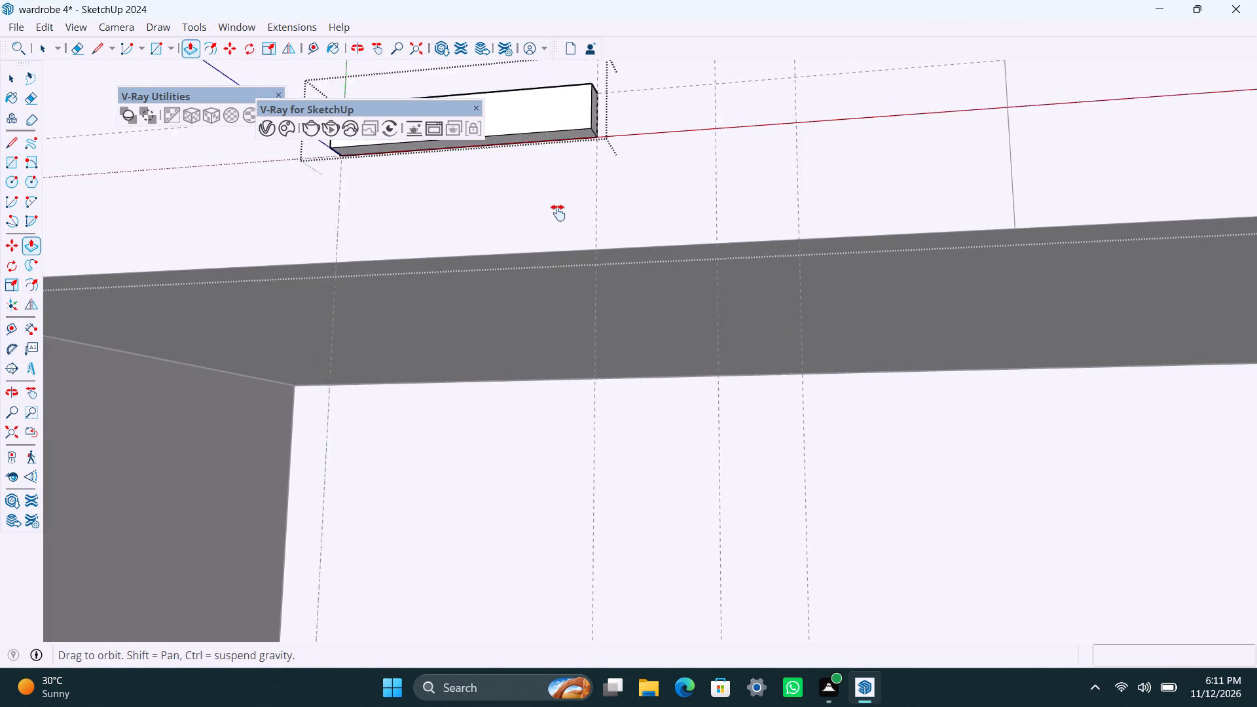
shift+middle_drag(558, 213, 579, 266)
scroll(564, 262, up, 7)
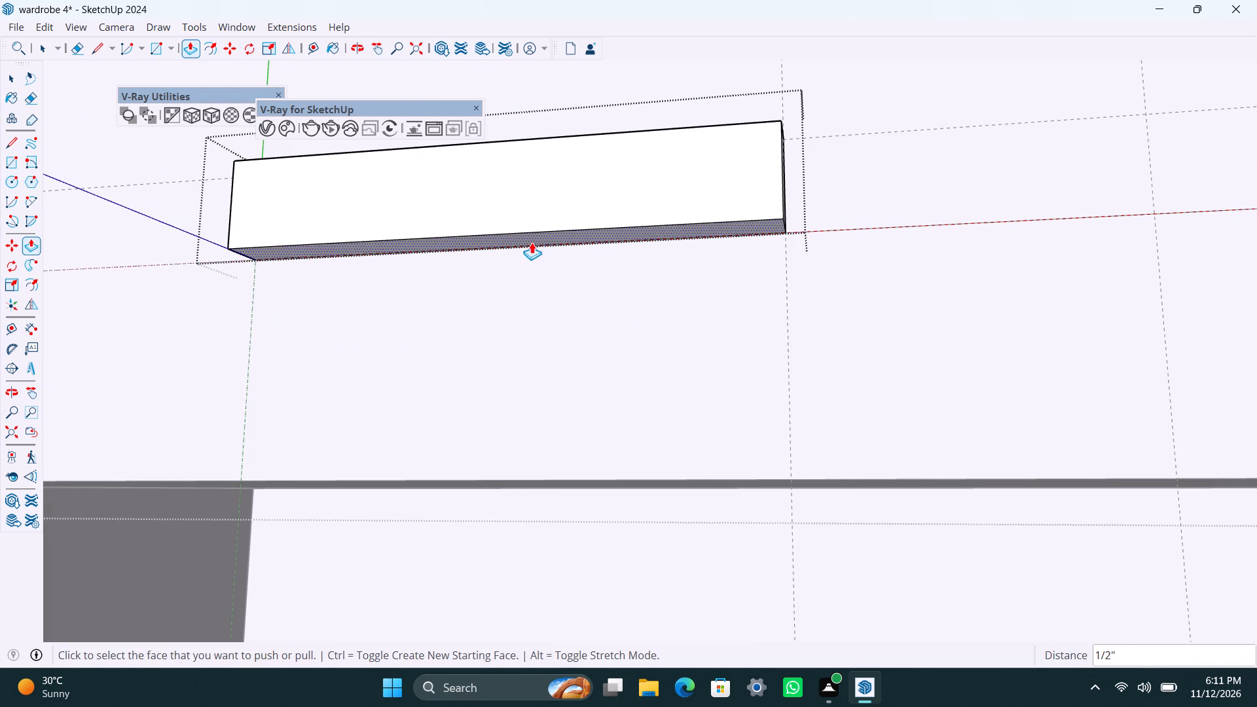
scroll(514, 251, up, 2)
middle_drag(483, 261, 481, 228)
click(473, 244)
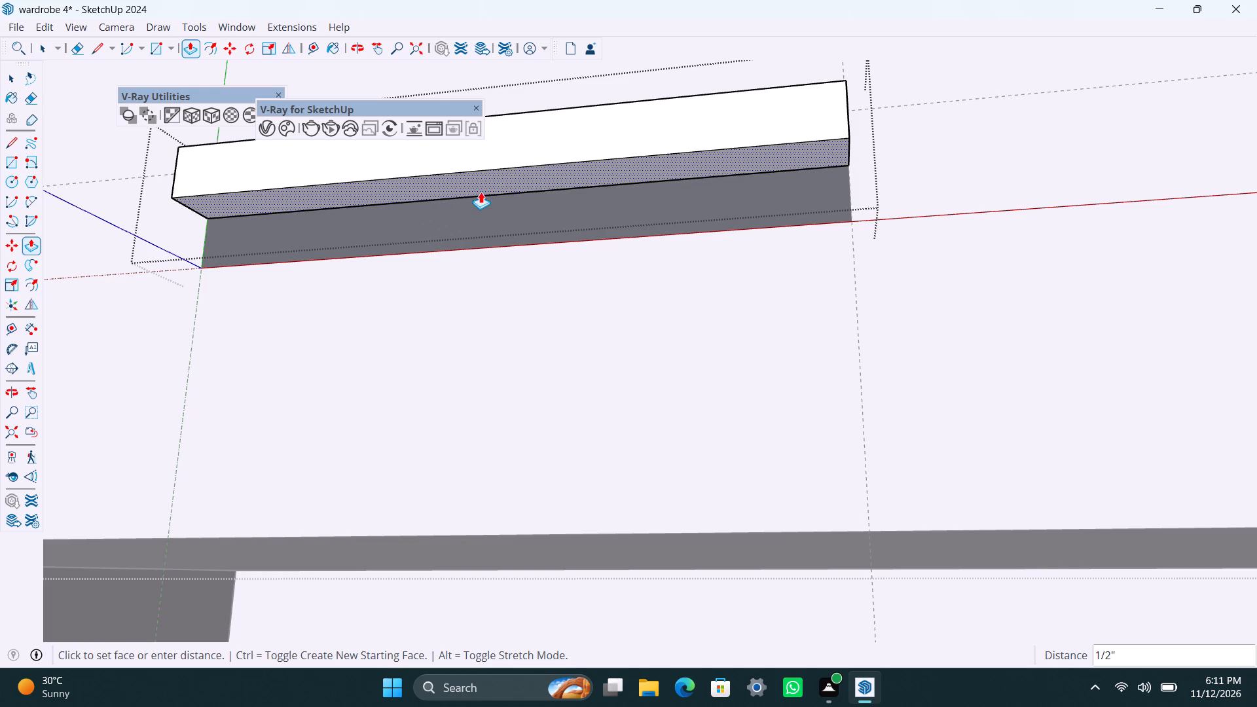
click(481, 192)
scroll(484, 266, down, 4)
middle_drag(519, 276, 555, 554)
scroll(441, 265, up, 2)
middle_drag(415, 242, 439, 348)
scroll(414, 264, down, 4)
middle_drag(312, 265, 339, 297)
scroll(253, 295, down, 4)
scroll(386, 344, down, 9)
middle_drag(579, 406, 571, 381)
key(space)
scroll(414, 482, down, 4)
click(555, 439)
Save the model.
scroll(508, 475, up, 3)
middle_drag(473, 472, 442, 417)
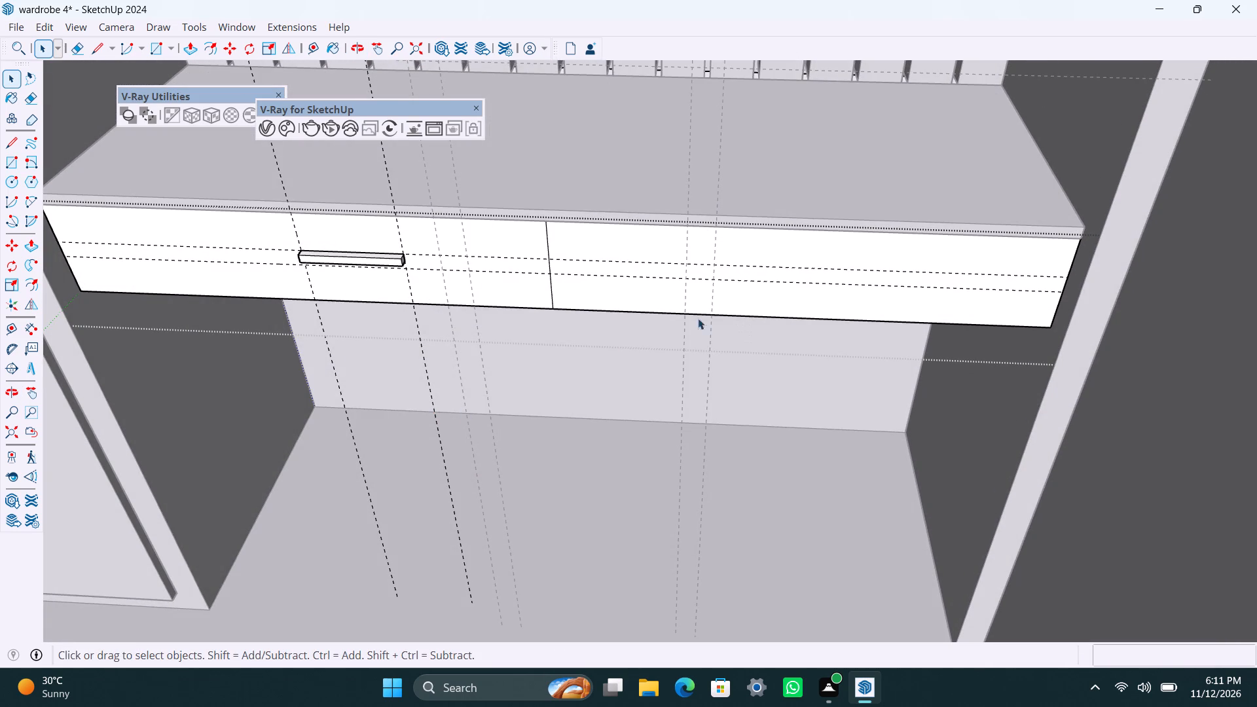
scroll(273, 357, down, 3)
scroll(309, 318, up, 2)
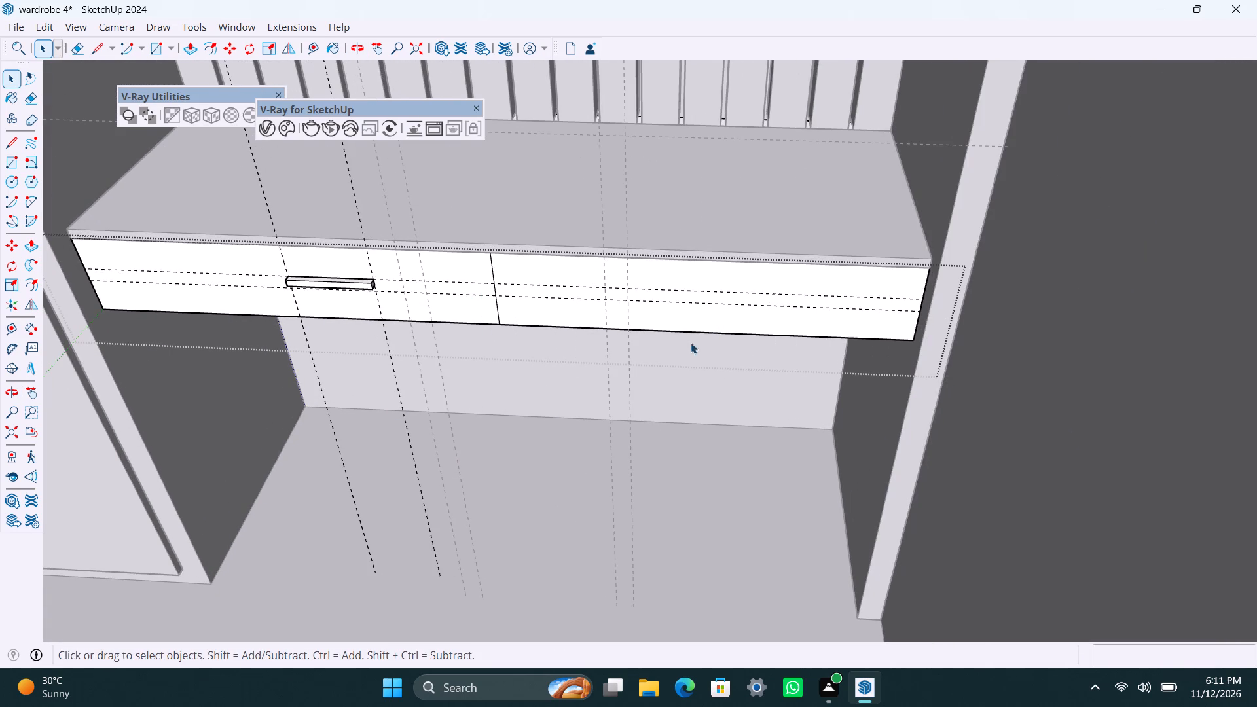
scroll(446, 400, down, 3)
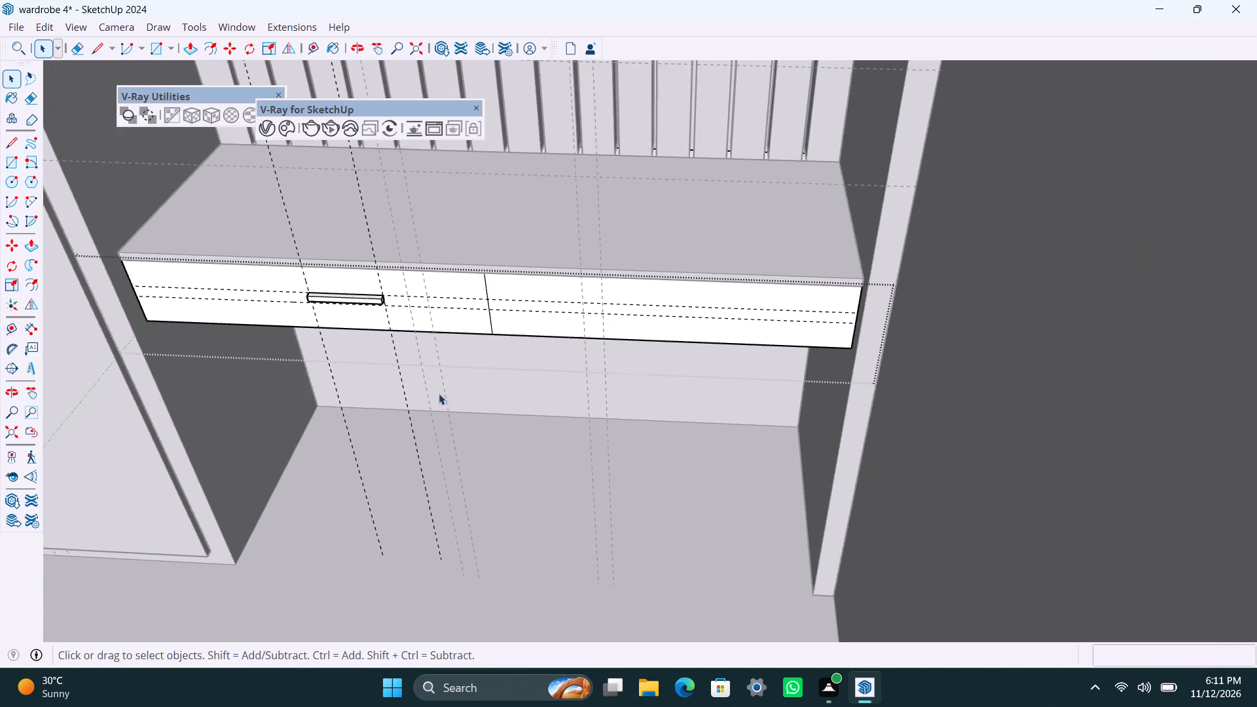
scroll(438, 408, up, 2)
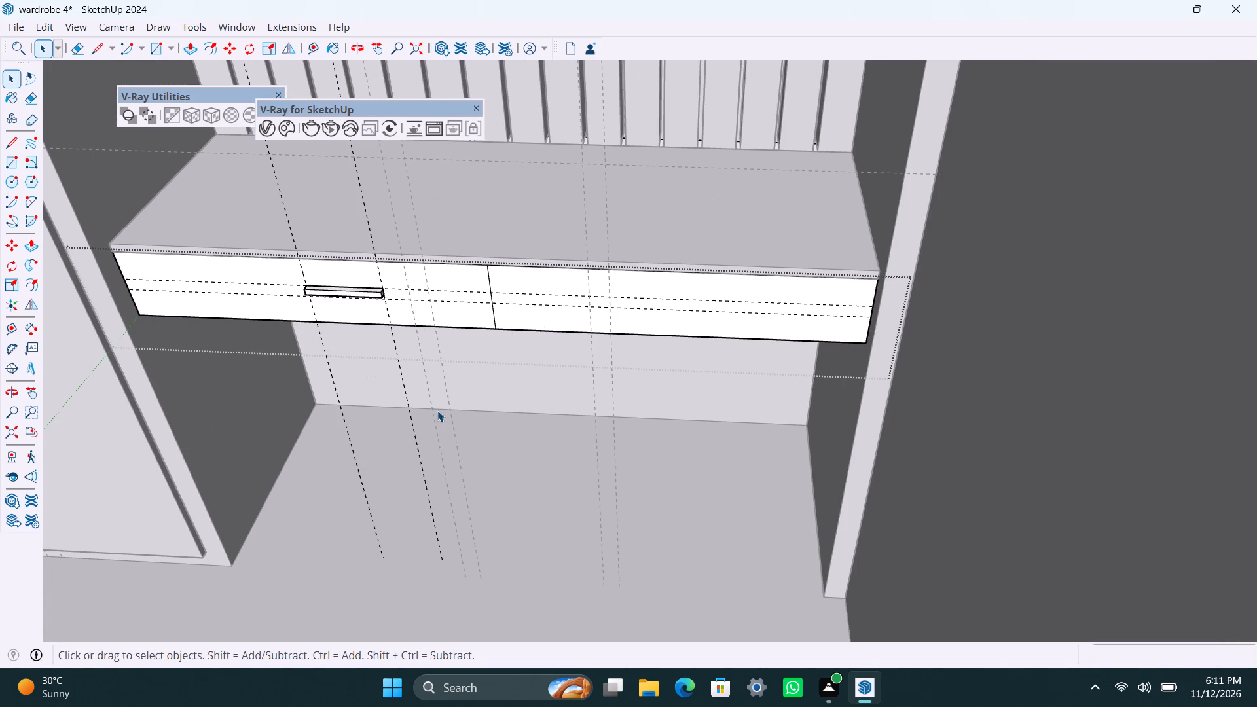
key(ctrl+s)
scroll(441, 433, down, 3)
middle_drag(466, 500, 529, 495)
scroll(537, 397, up, 5)
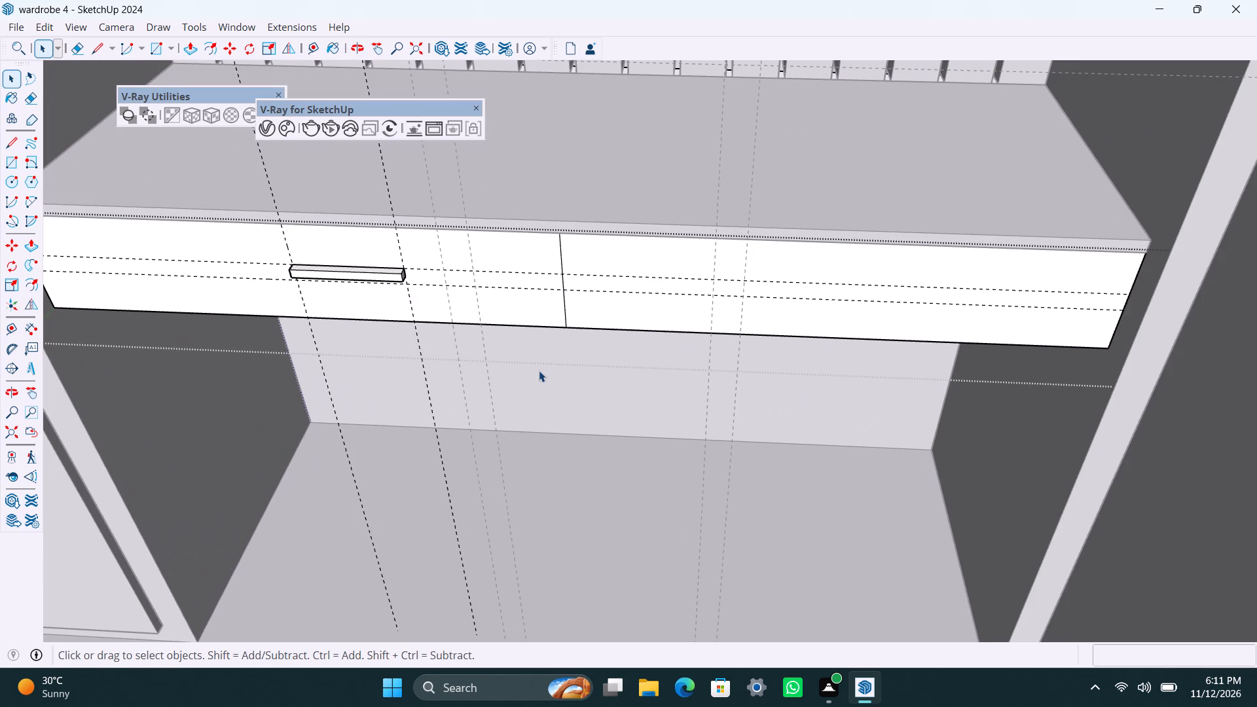
scroll(606, 356, up, 1)
middle_drag(602, 365, 558, 421)
key(ctrl+s)
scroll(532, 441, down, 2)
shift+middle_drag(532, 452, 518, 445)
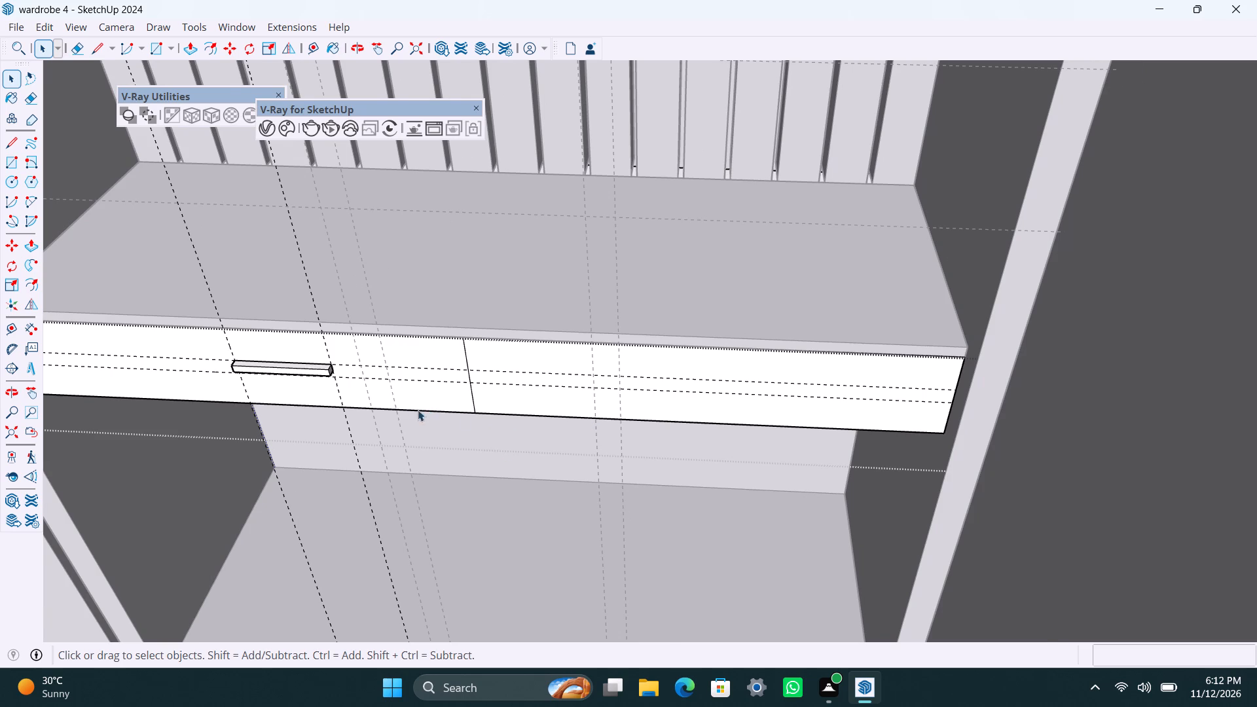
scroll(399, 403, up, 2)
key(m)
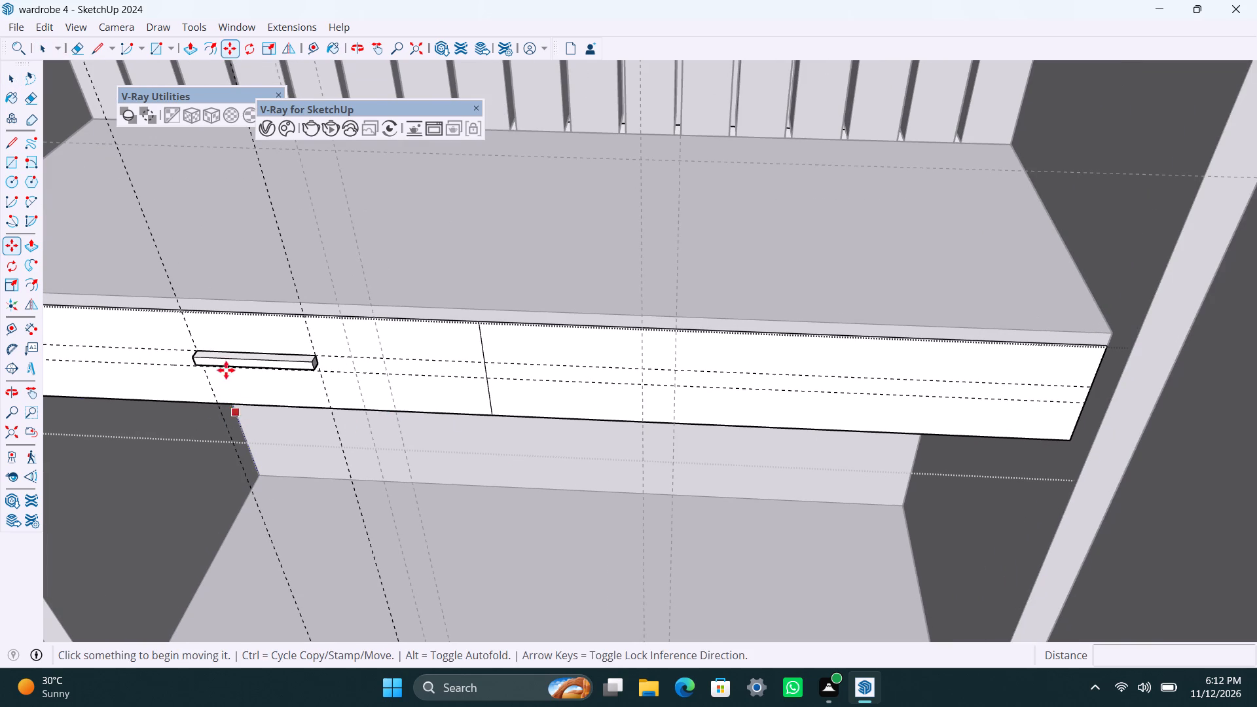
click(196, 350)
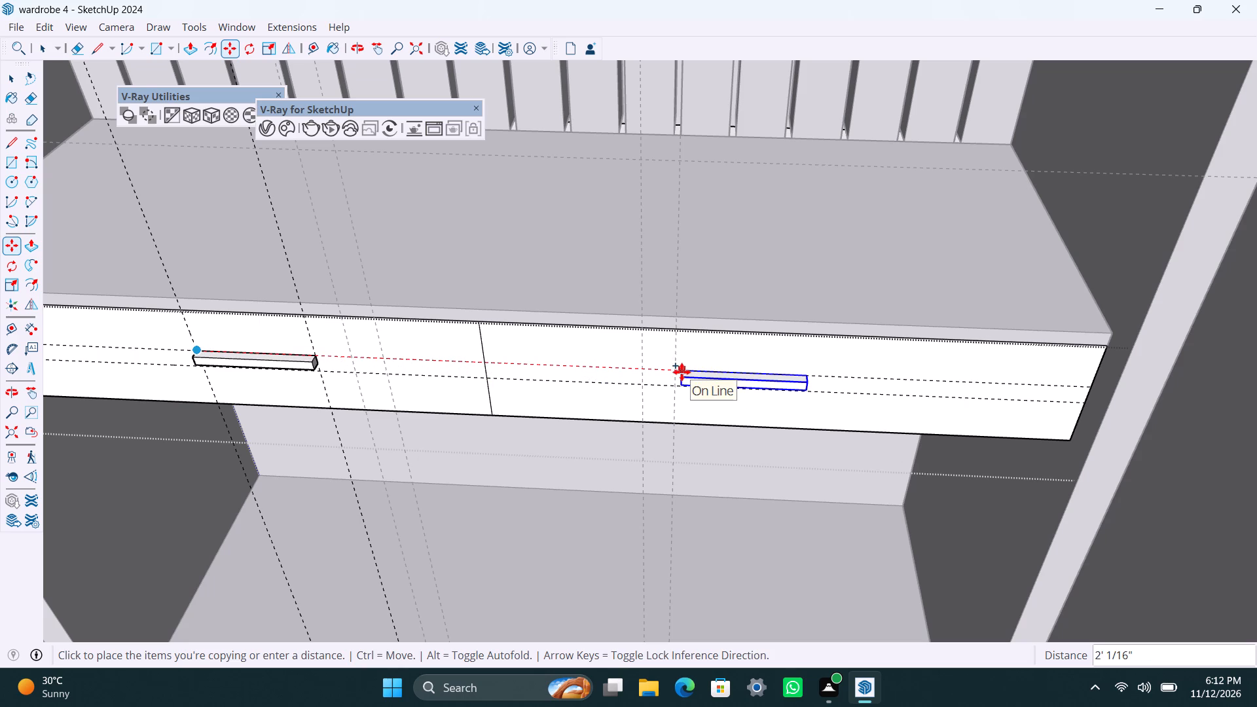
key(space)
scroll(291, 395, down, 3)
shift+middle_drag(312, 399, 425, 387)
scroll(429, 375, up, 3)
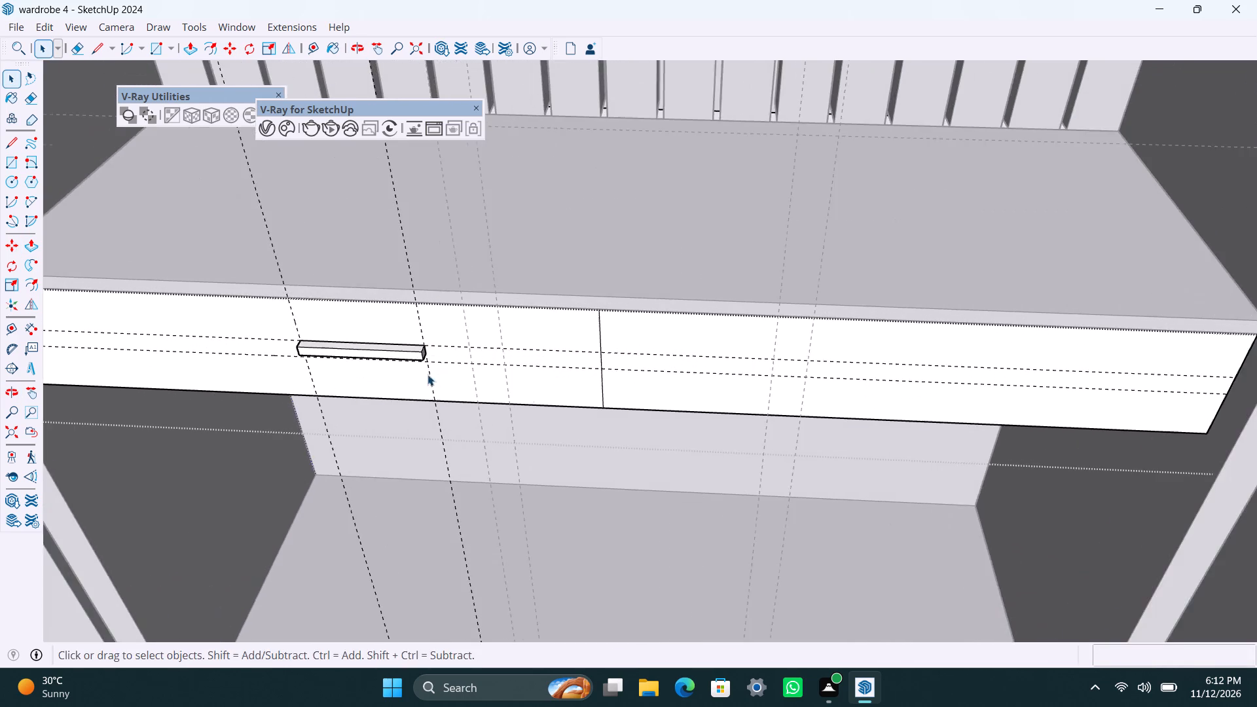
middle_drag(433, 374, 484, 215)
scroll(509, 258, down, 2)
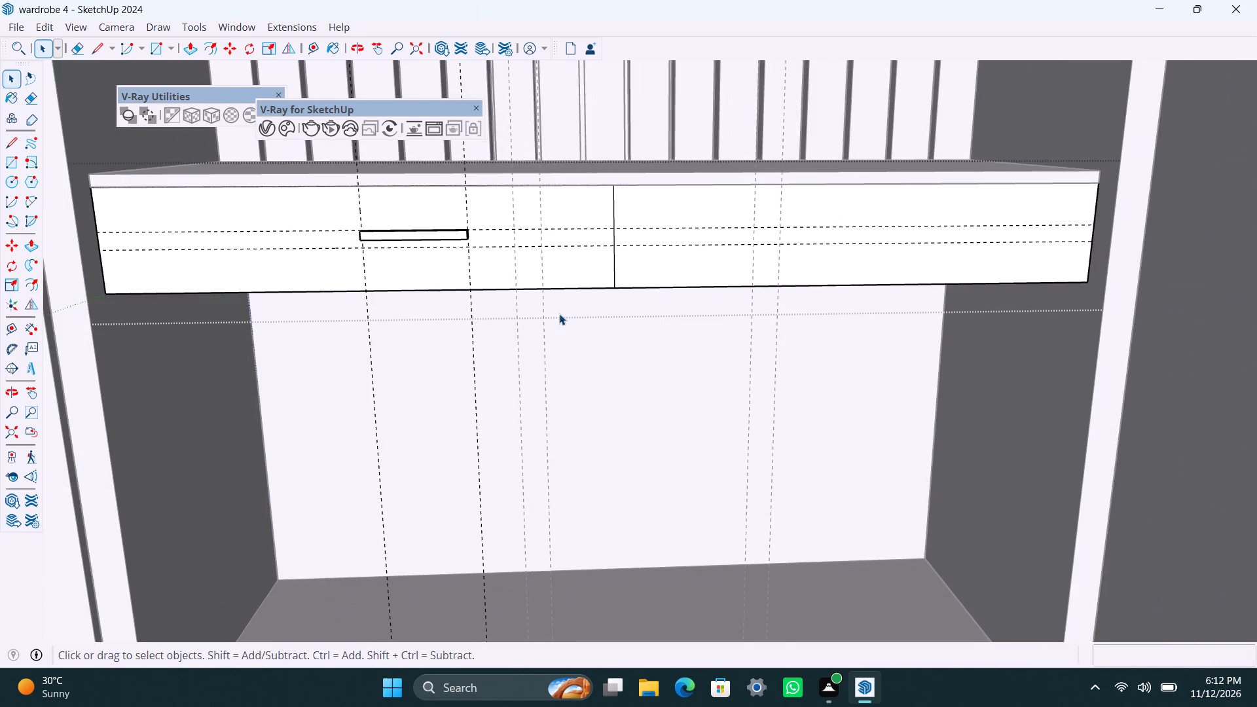
Copy the left drawer's handle about 2' 3" across onto the right drawer front between the horizontal guides, and leave the drawer group.
middle_drag(559, 314, 497, 357)
shift+scroll(518, 340, down, 1)
scroll(314, 317, up, 3)
click(313, 304)
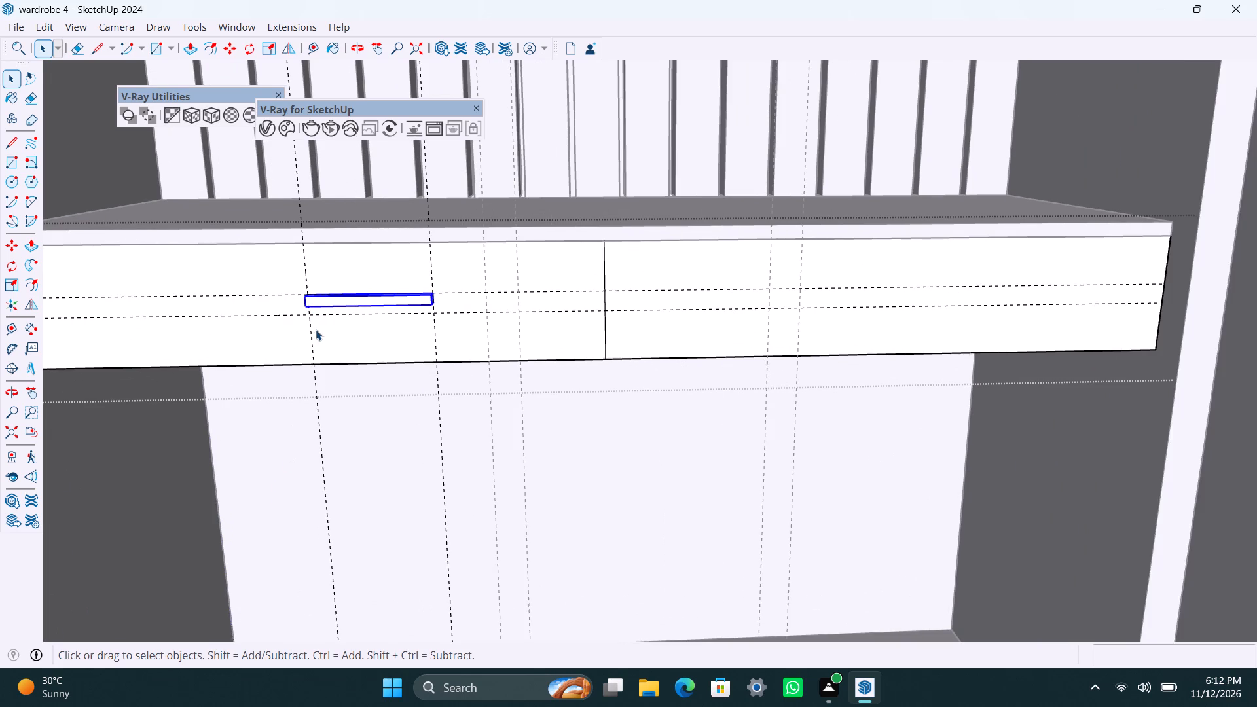
scroll(303, 303, up, 1)
middle_drag(376, 309, 295, 395)
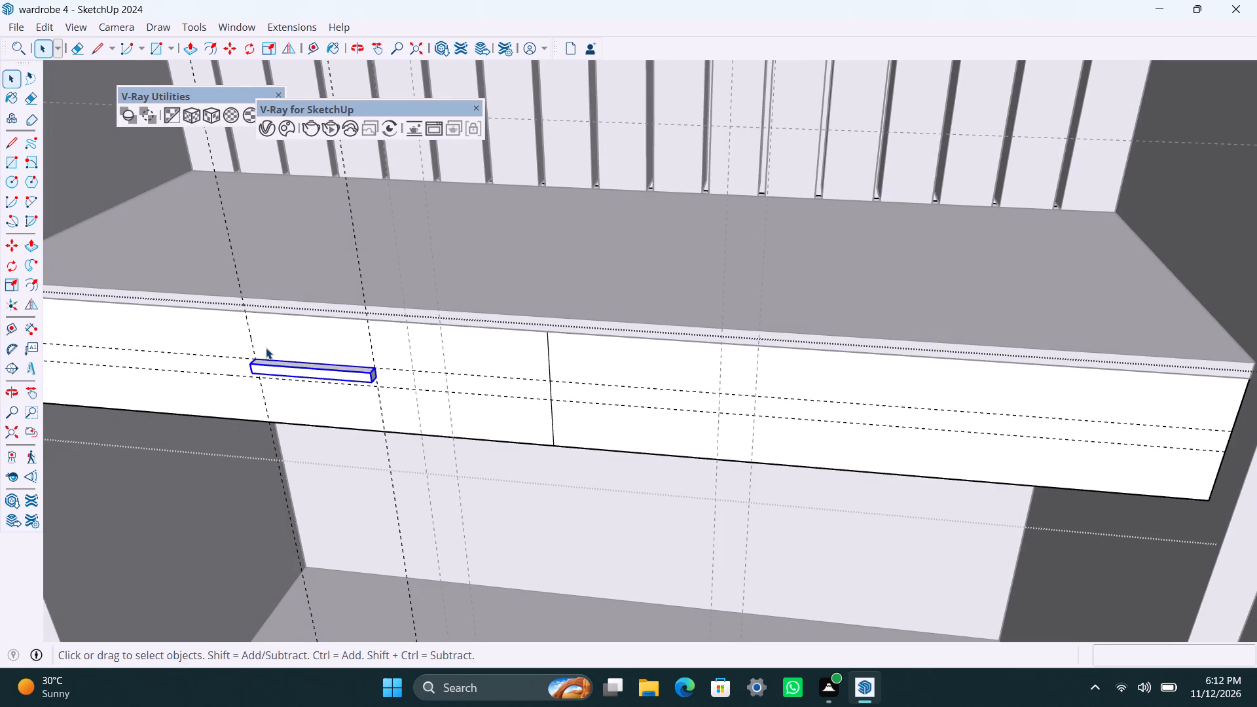
scroll(257, 369, up, 1)
key(m)
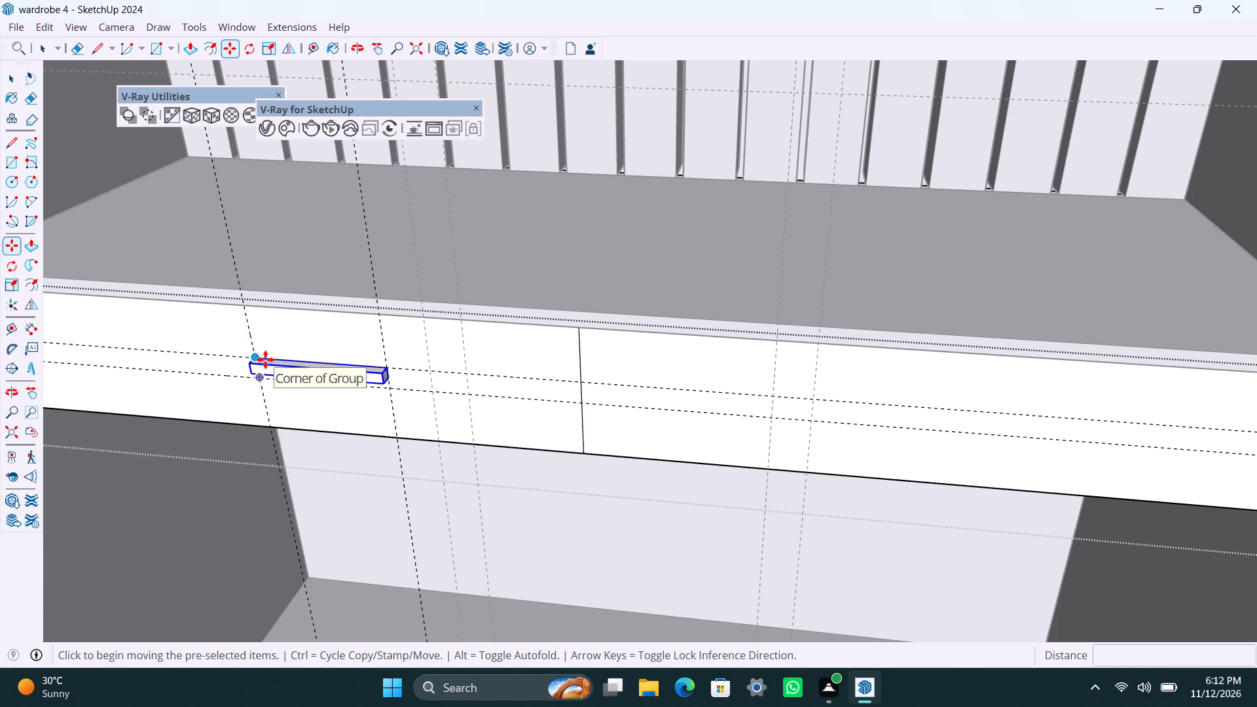
click(265, 359)
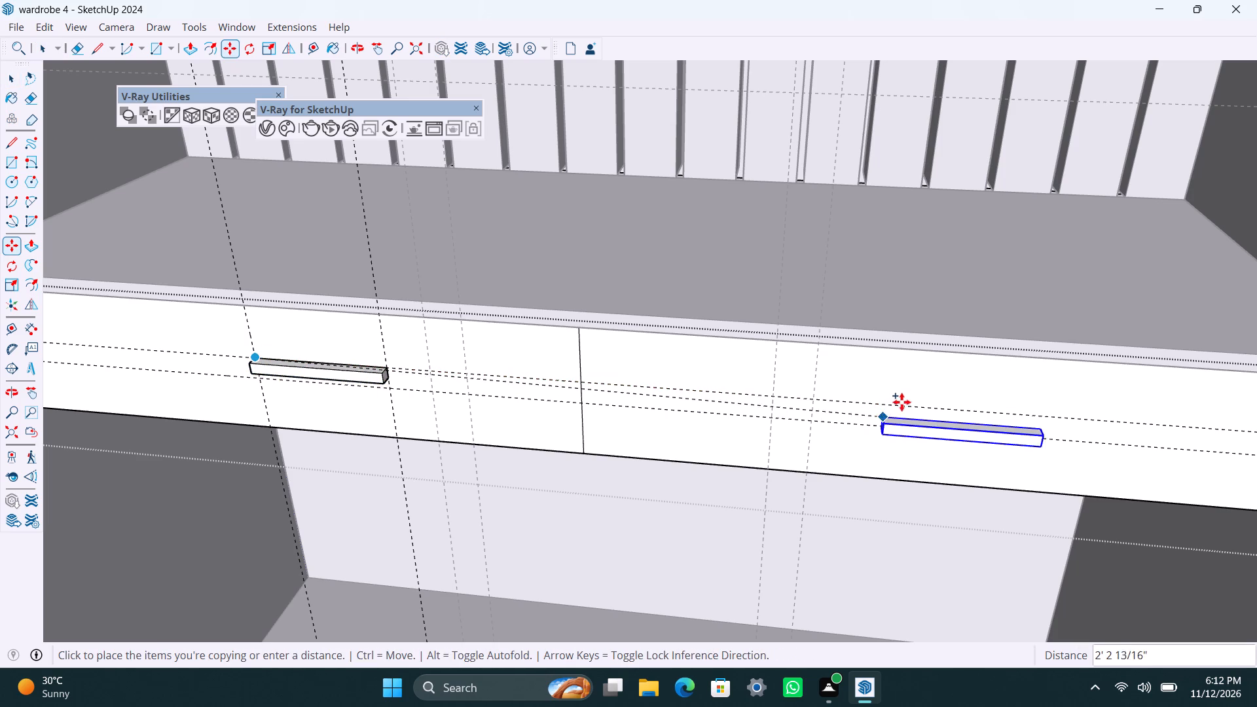
click(891, 406)
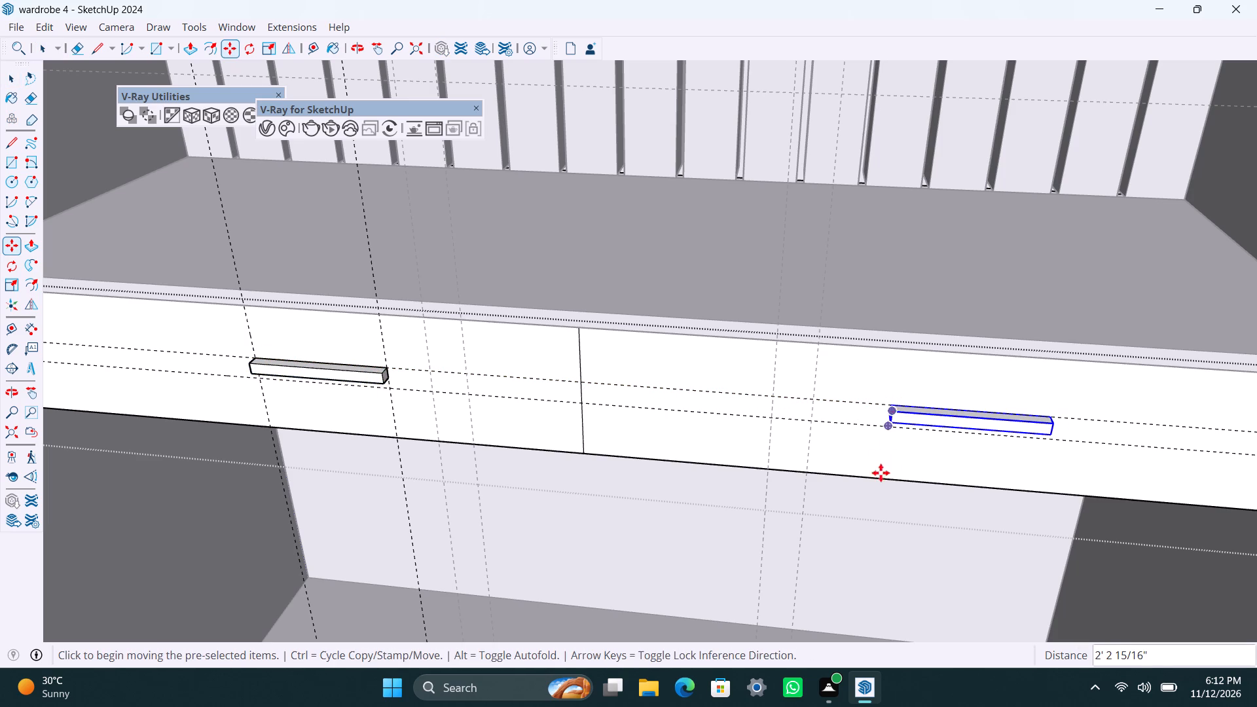
key(space)
scroll(641, 435, down, 7)
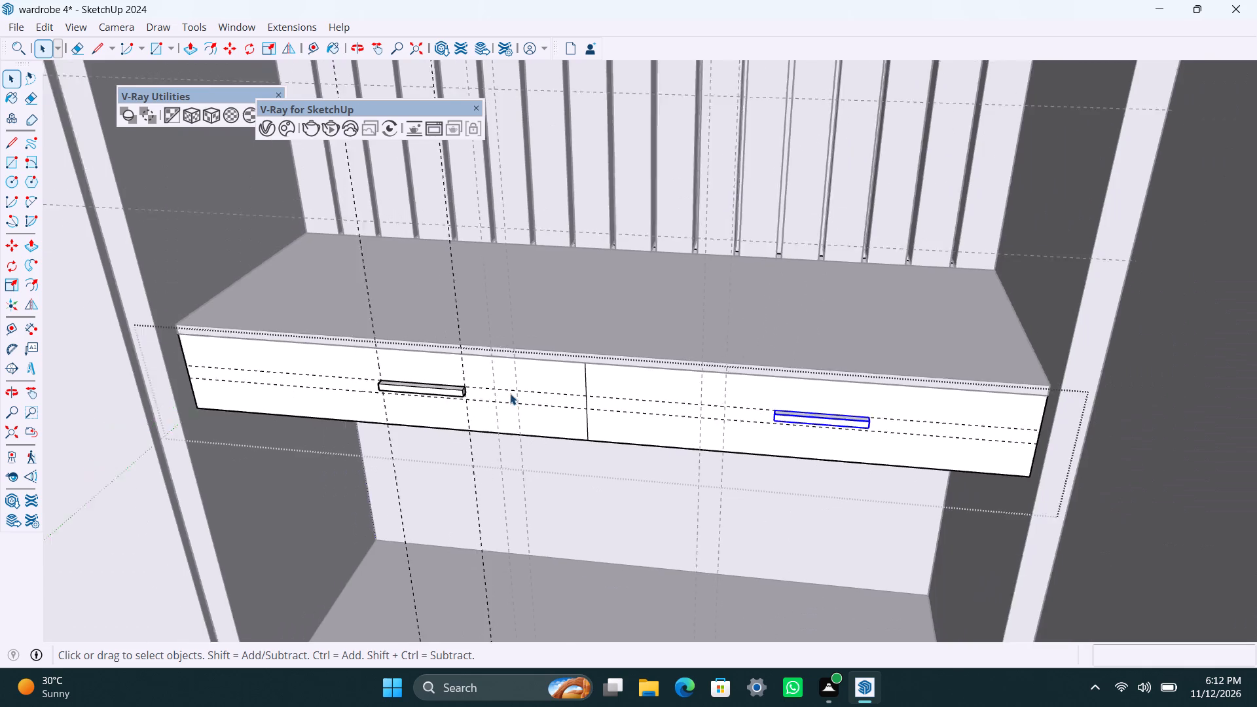
scroll(510, 393, down, 3)
middle_drag(611, 450, 663, 384)
scroll(676, 386, down, 5)
scroll(428, 426, down, 5)
click(953, 339)
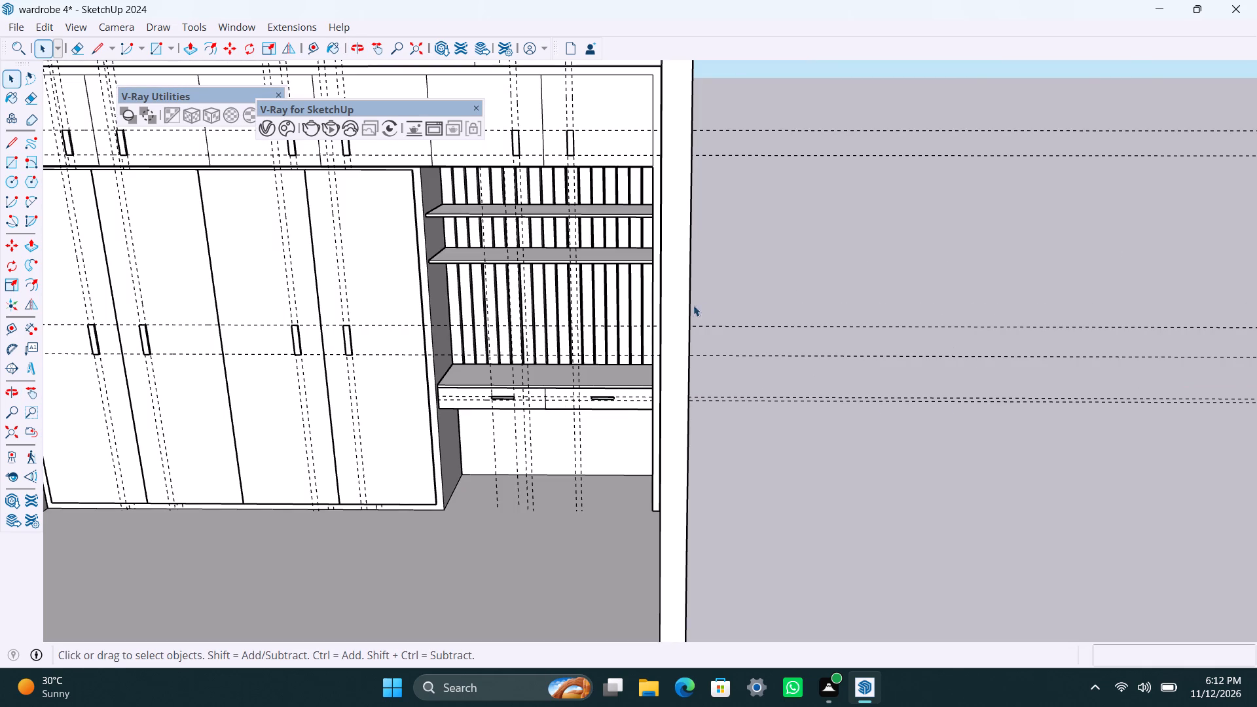
Delete all construction guides from the model.
click(48, 28)
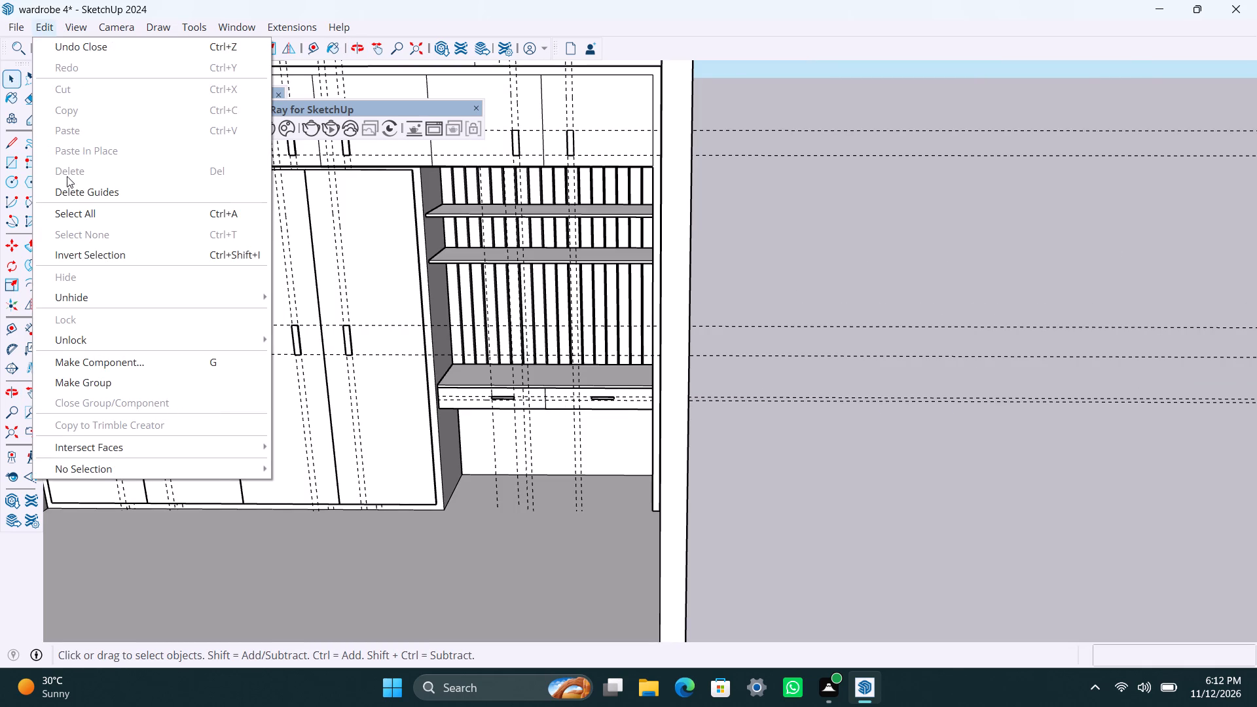
click(70, 187)
Save the wardrobe model with the whole room in view.
scroll(479, 357, down, 4)
middle_drag(367, 395, 424, 401)
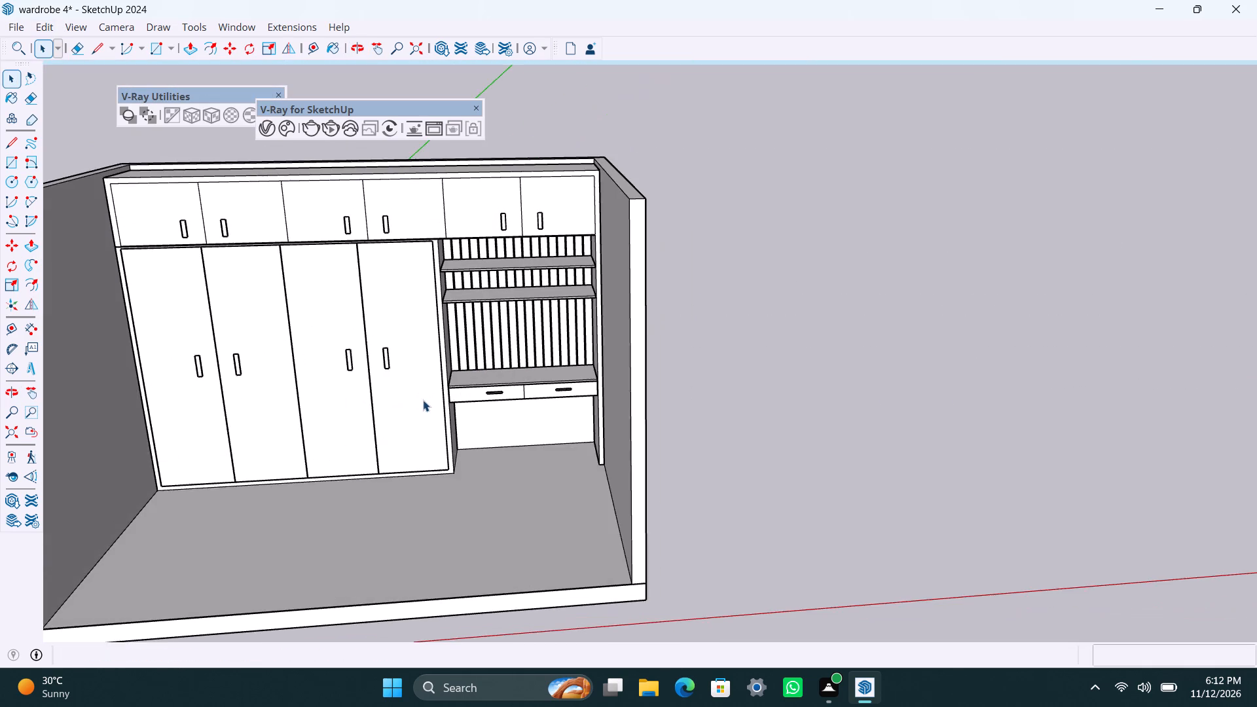
scroll(421, 400, down, 2)
middle_drag(416, 401, 521, 402)
scroll(584, 477, up, 2)
middle_drag(583, 525, 518, 524)
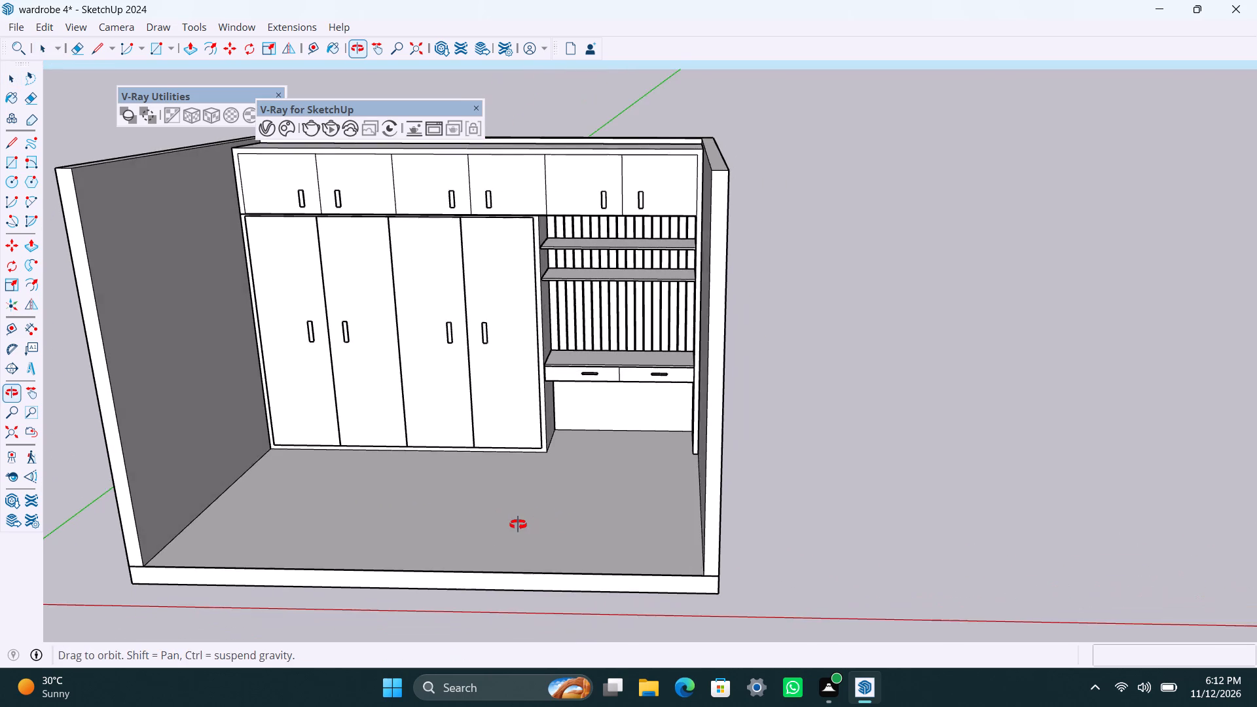
middle_drag(518, 524, 507, 513)
scroll(467, 427, up, 1)
middle_click(522, 465)
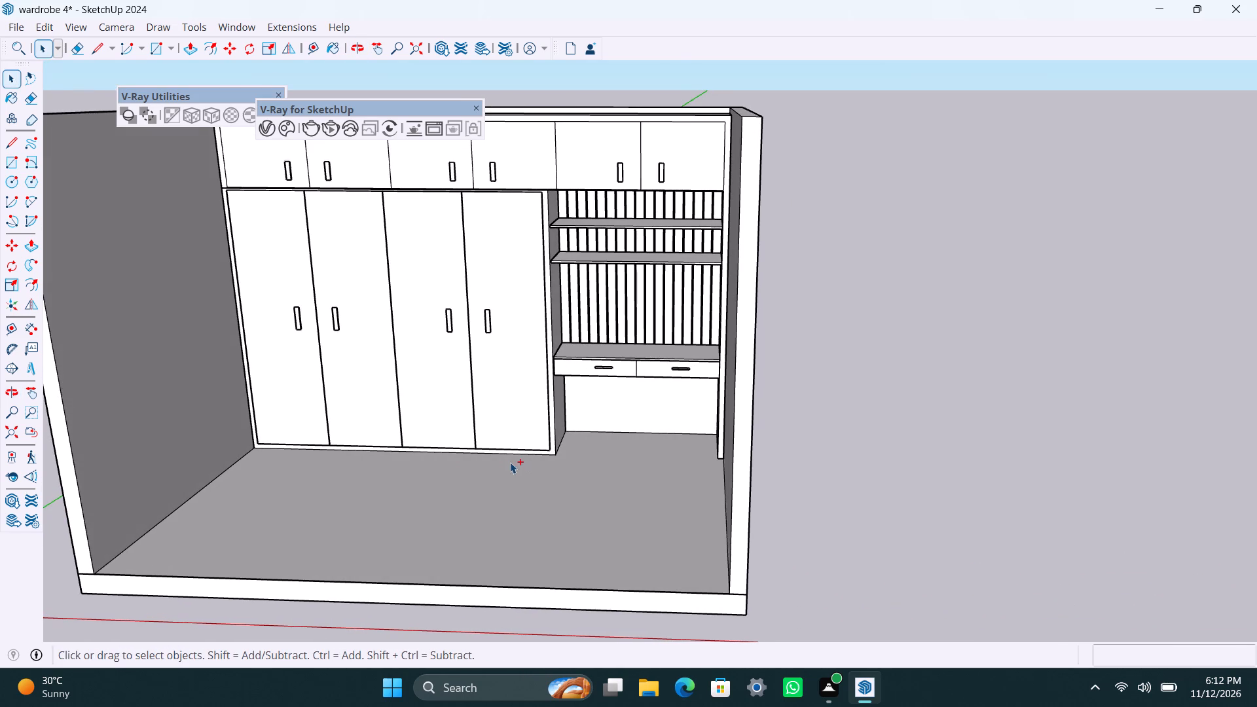
key(ctrl+s)
key(ctrl+s)
Examine the desk drawers, shelves, wardrobe doors and handles up close and from several angles.
scroll(559, 434, up, 2)
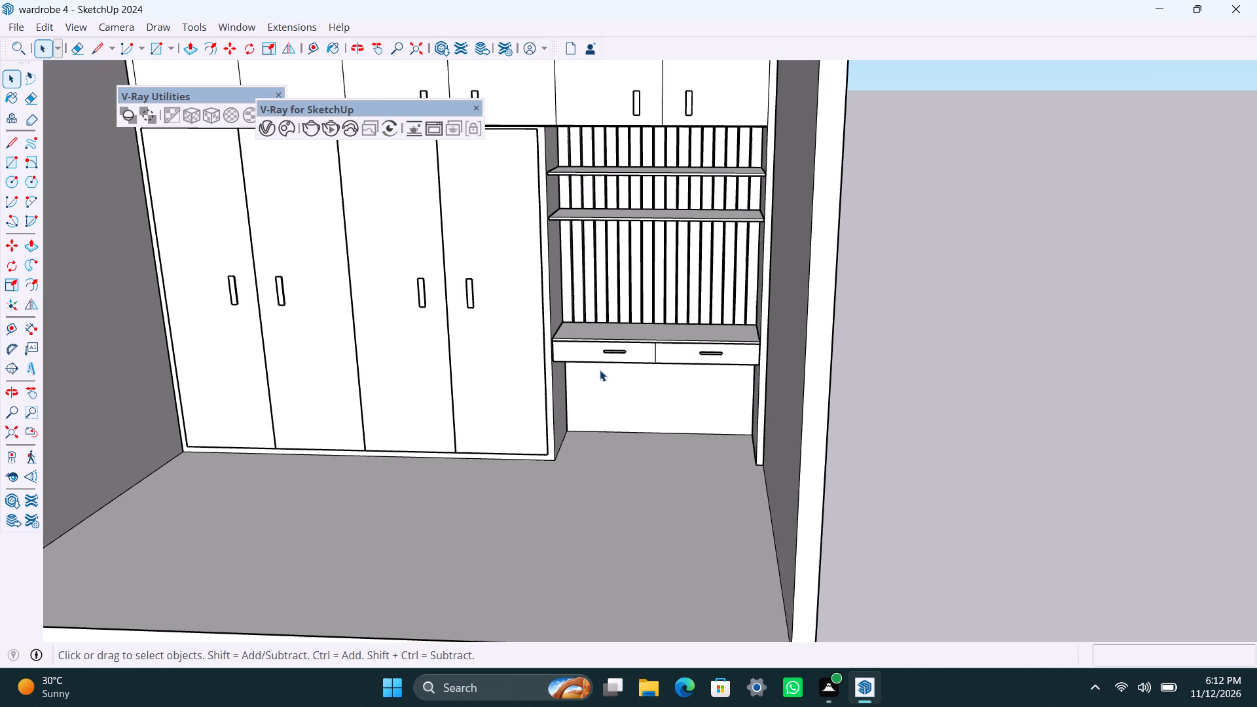
scroll(604, 363, up, 4)
middle_drag(611, 399, 615, 441)
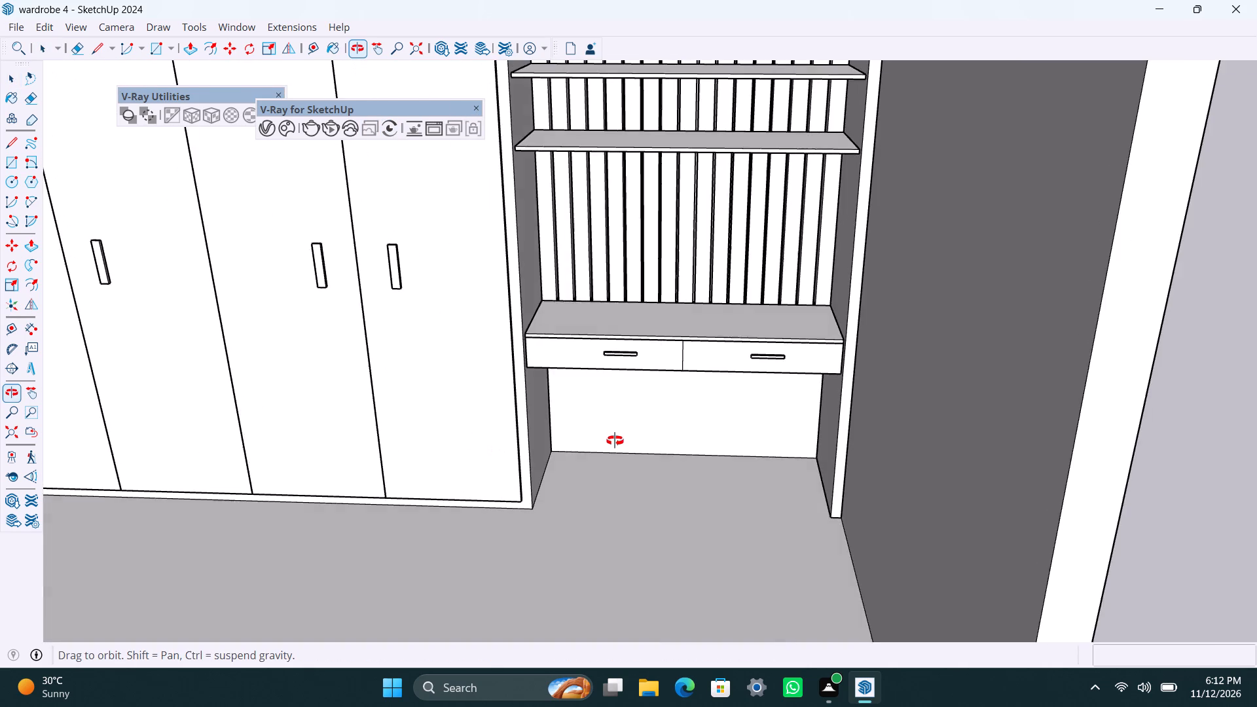
middle_drag(615, 441, 487, 319)
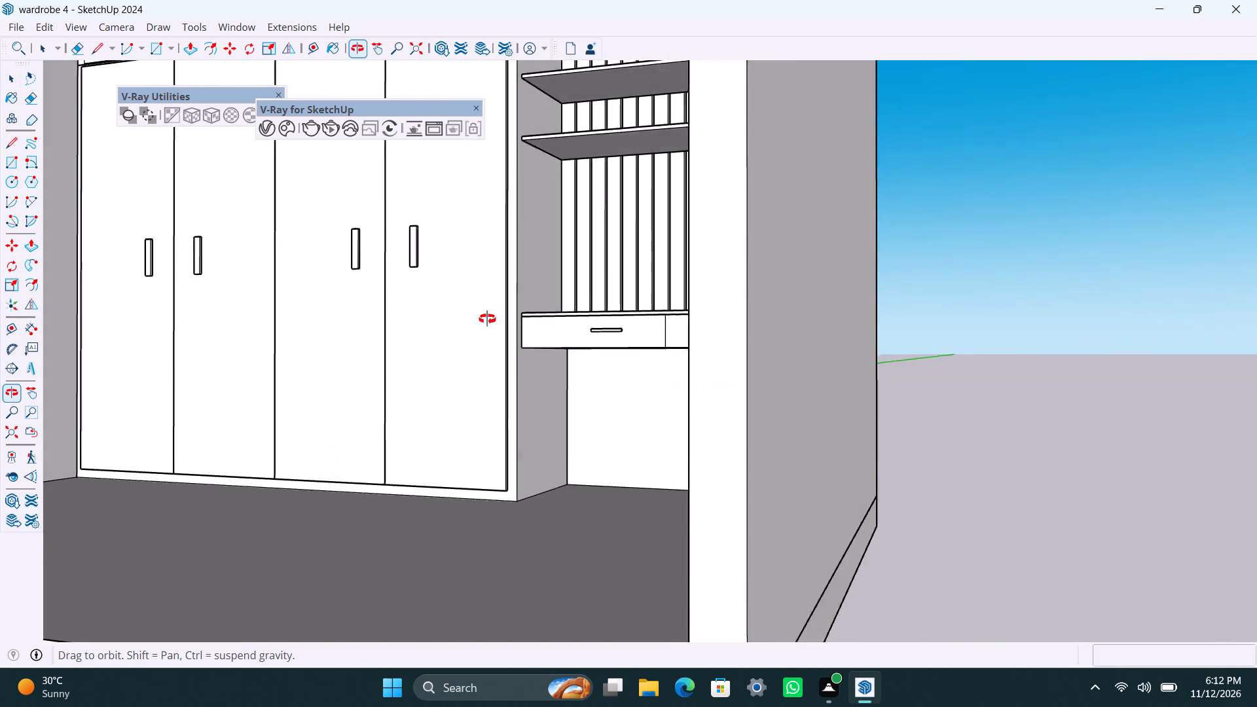
middle_drag(487, 319, 571, 465)
scroll(581, 323, down, 5)
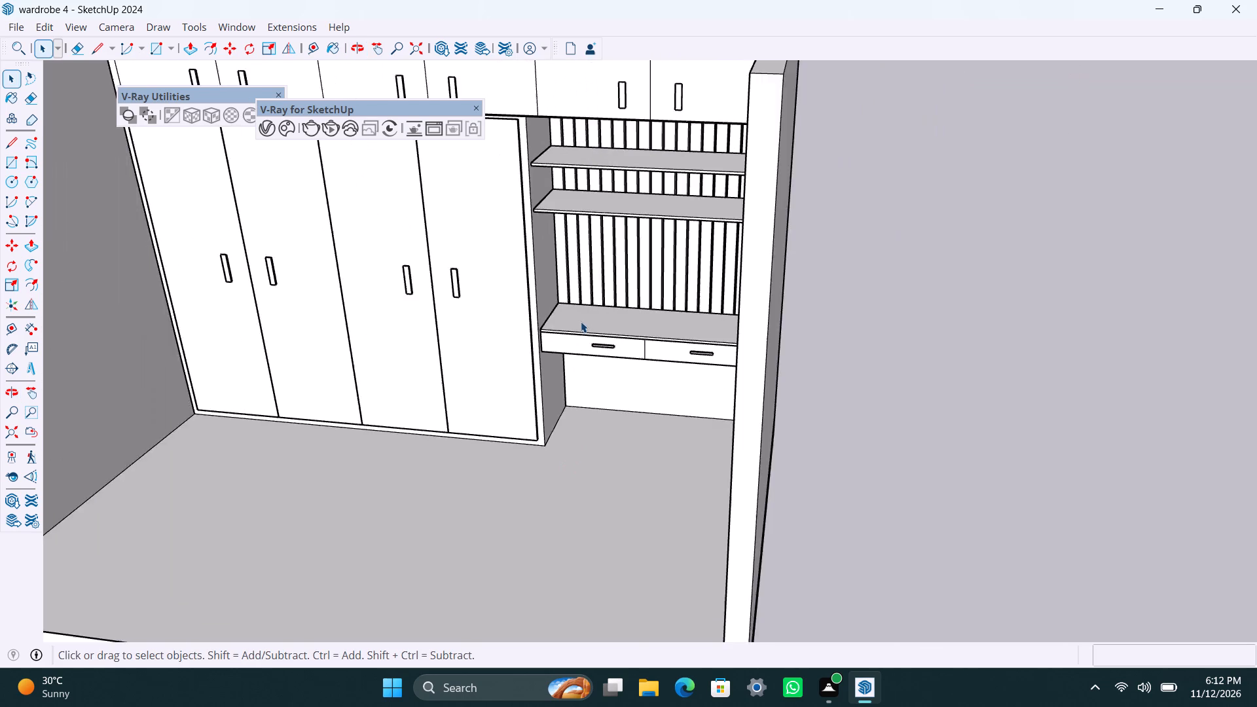
scroll(578, 318, down, 5)
scroll(369, 285, up, 5)
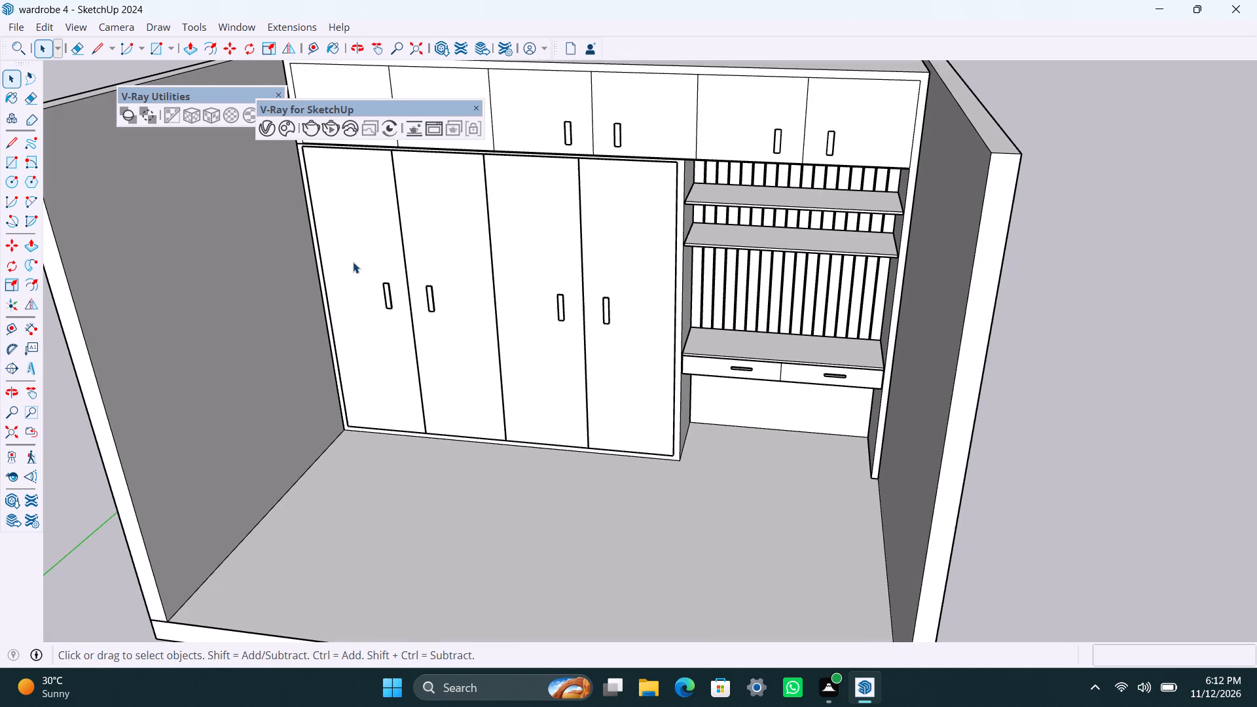
scroll(352, 261, down, 2)
scroll(321, 565, down, 2)
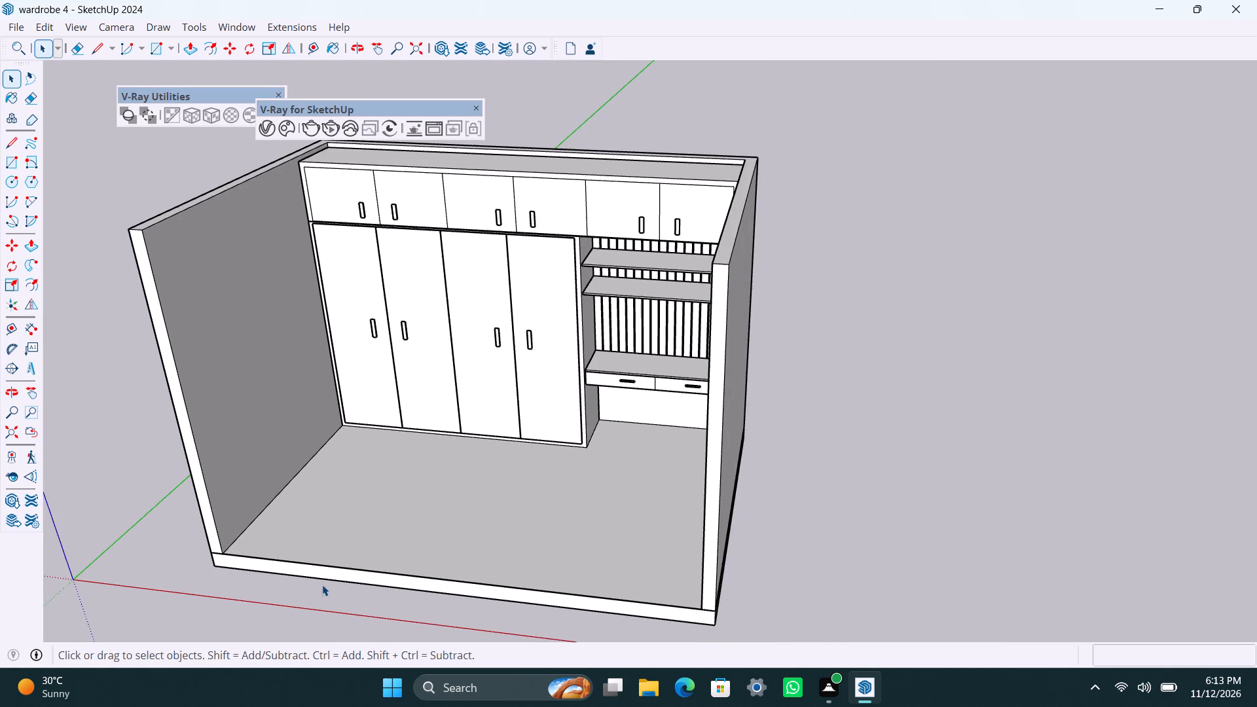
scroll(319, 570, down, 3)
scroll(319, 576, up, 3)
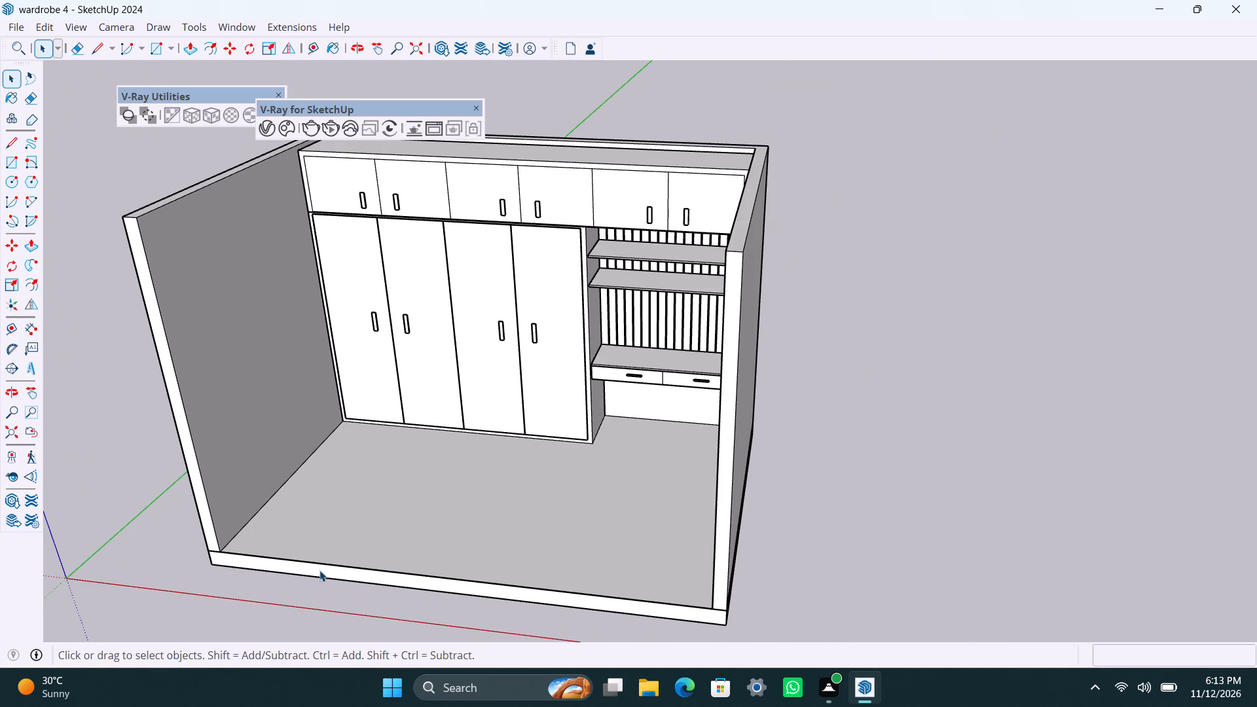
middle_drag(319, 570, 444, 598)
scroll(444, 520, up, 1)
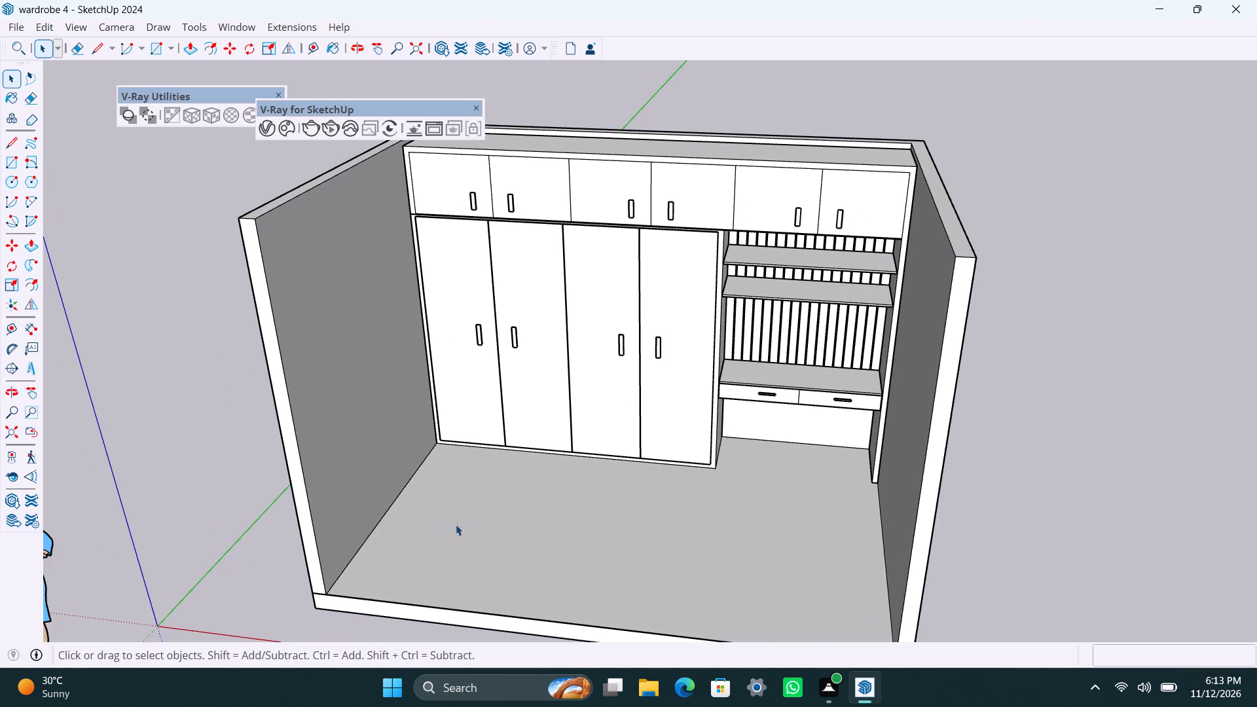
middle_drag(466, 526, 500, 521)
Save the model again.
key(ctrl+s)
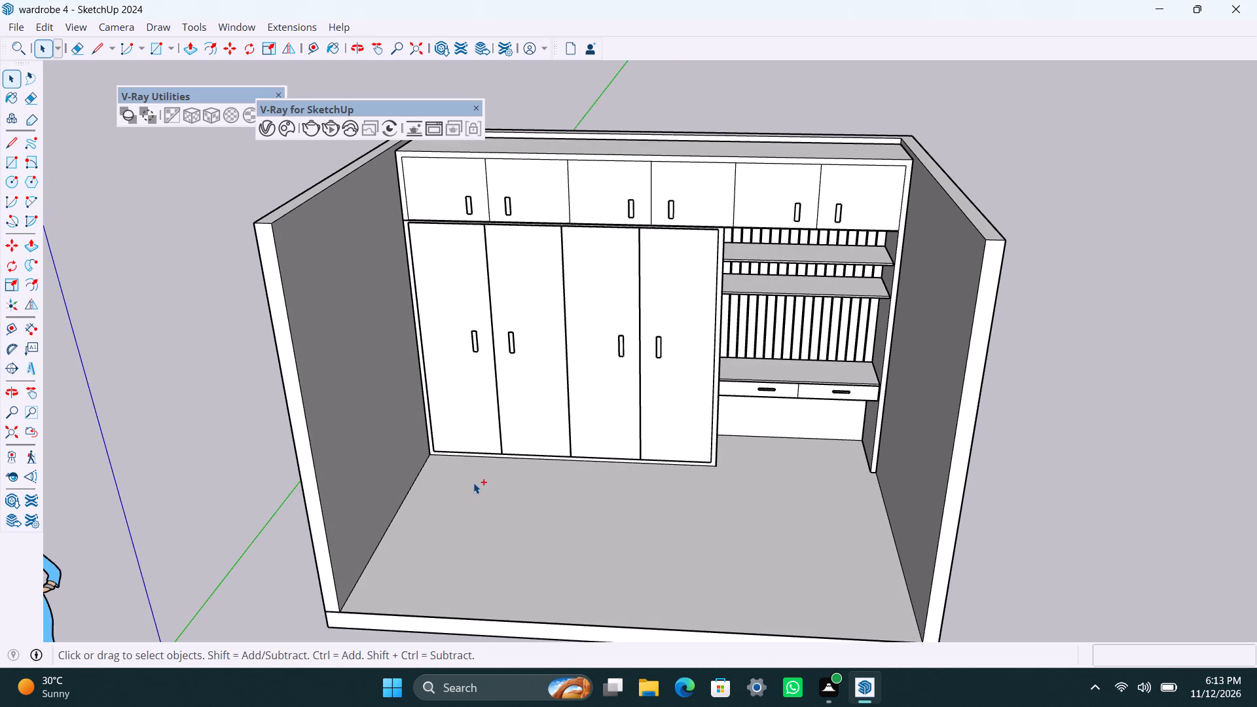
key(ctrl+s)
Examine the wardrobe's base along the floor and side wall, and the room as a whole.
scroll(614, 531, down, 5)
scroll(598, 361, down, 3)
scroll(596, 378, up, 15)
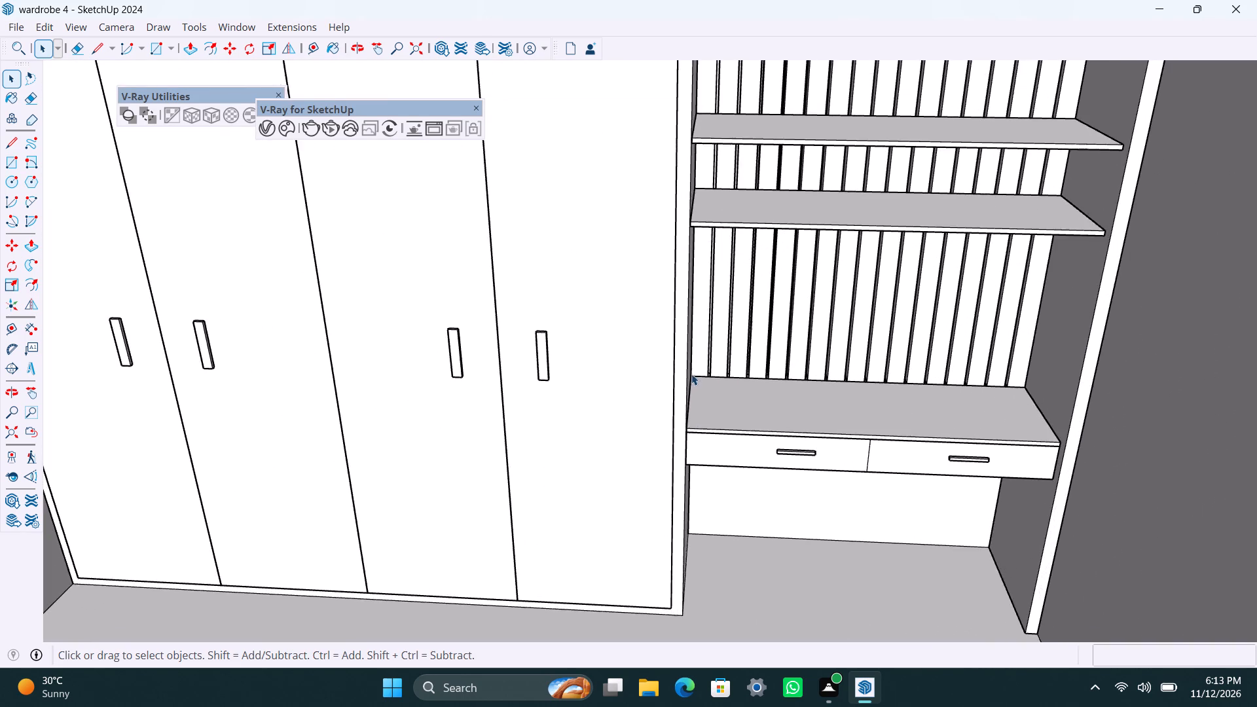
scroll(630, 385, down, 10)
scroll(543, 495, up, 12)
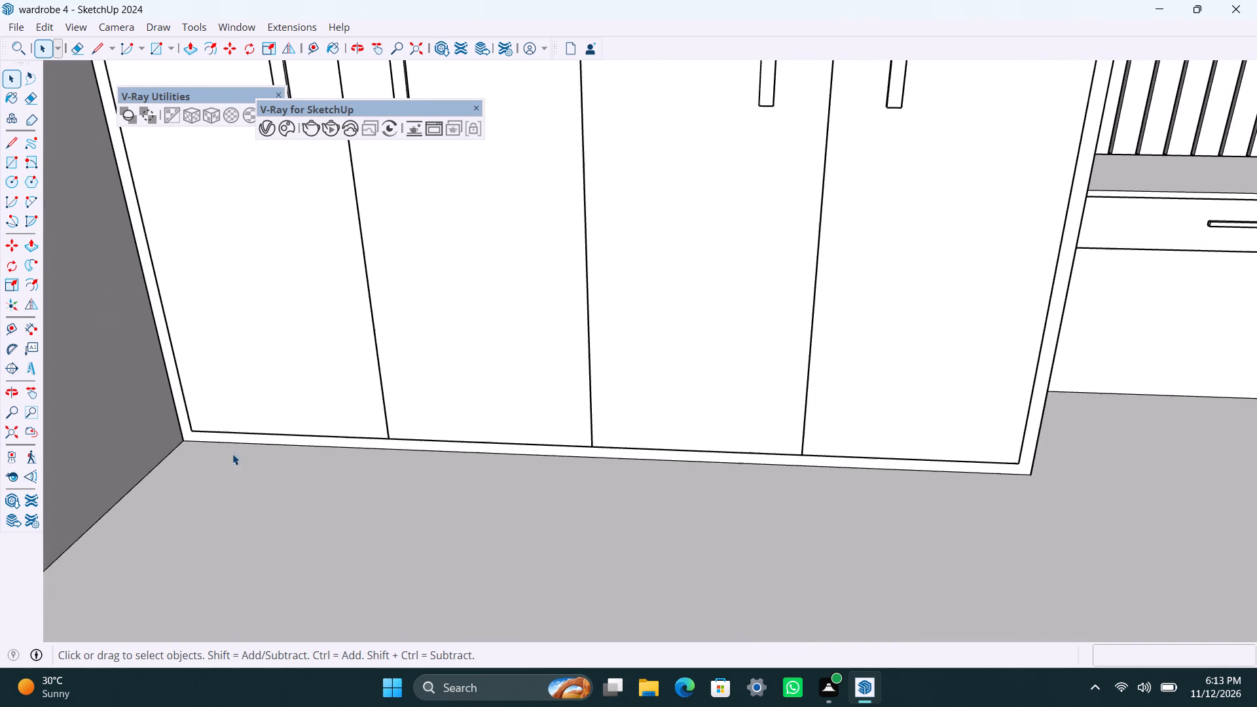
scroll(189, 444, up, 1)
scroll(187, 442, down, 3)
scroll(187, 429, up, 7)
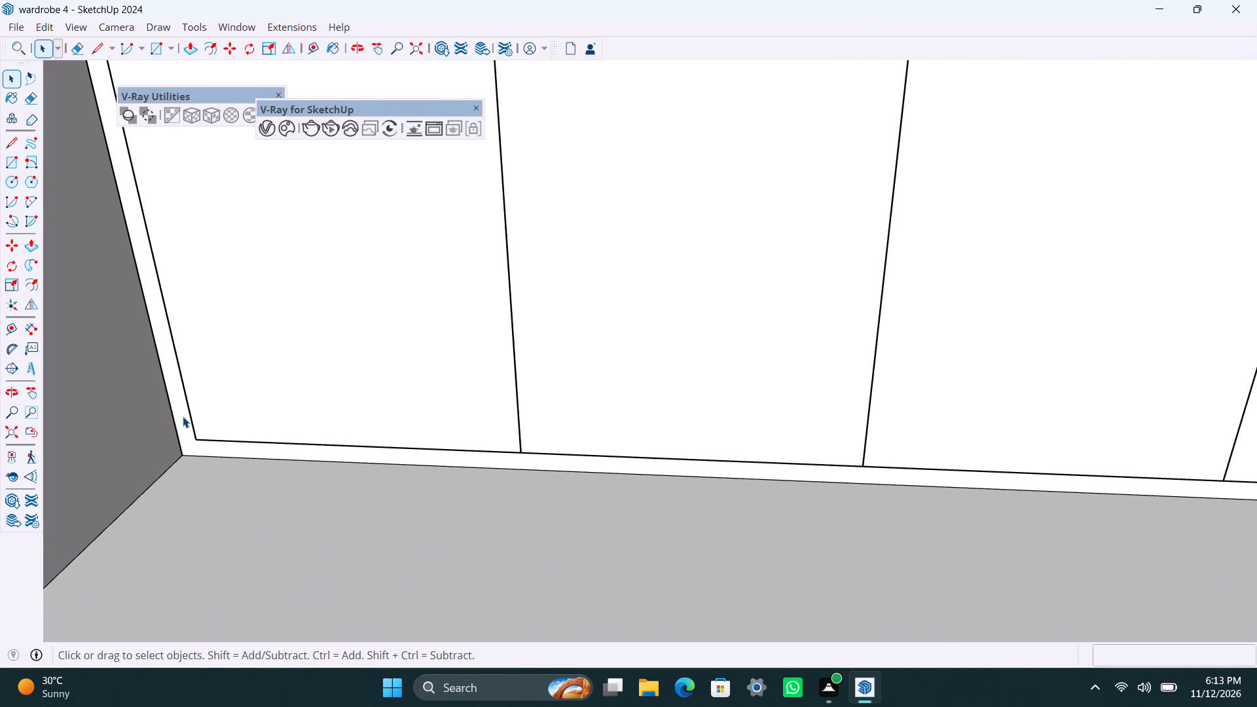
scroll(183, 425, down, 20)
scroll(183, 425, down, 7)
middle_drag(279, 471, 280, 471)
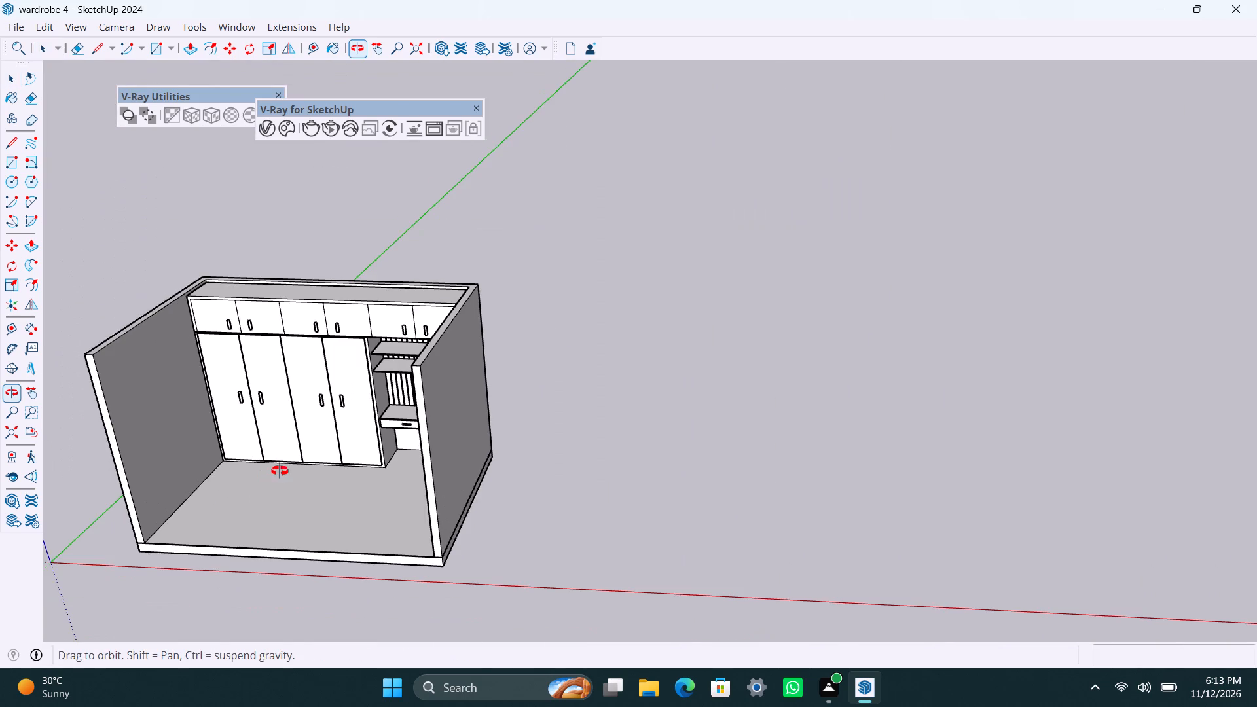
middle_drag(280, 471, 307, 445)
scroll(301, 444, down, 4)
scroll(258, 465, up, 2)
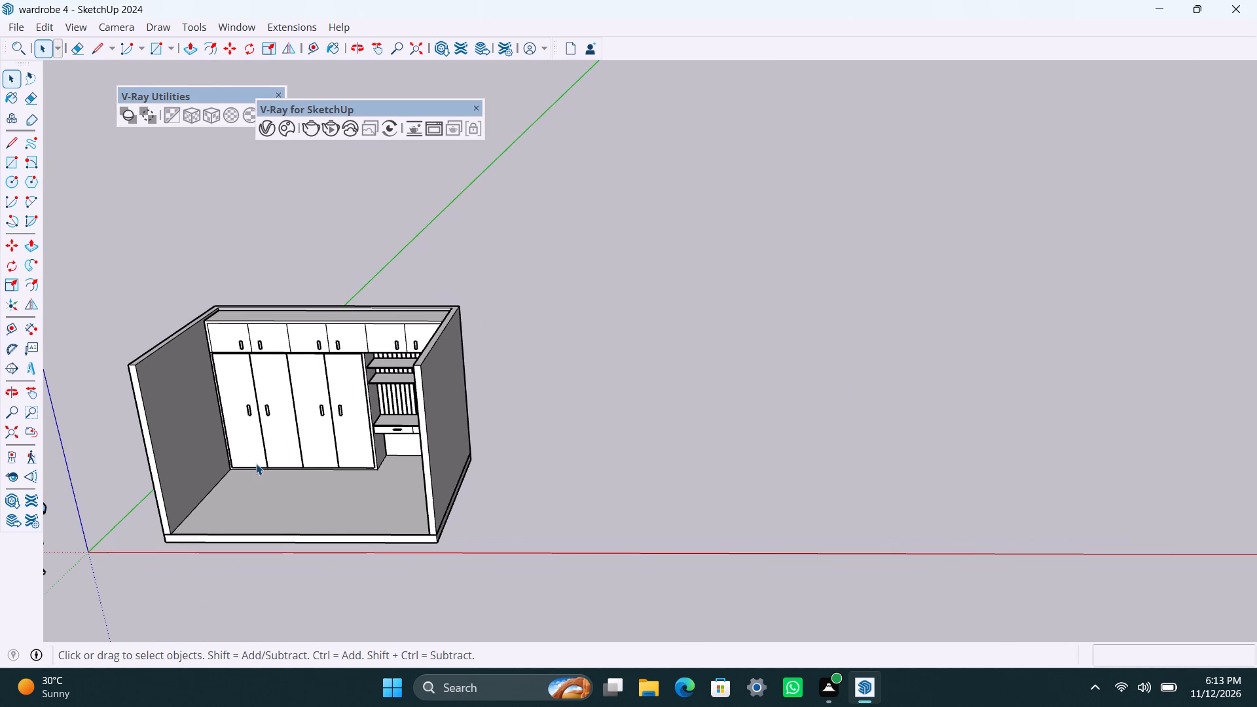
shift+middle_drag(266, 461, 515, 473)
scroll(556, 440, up, 2)
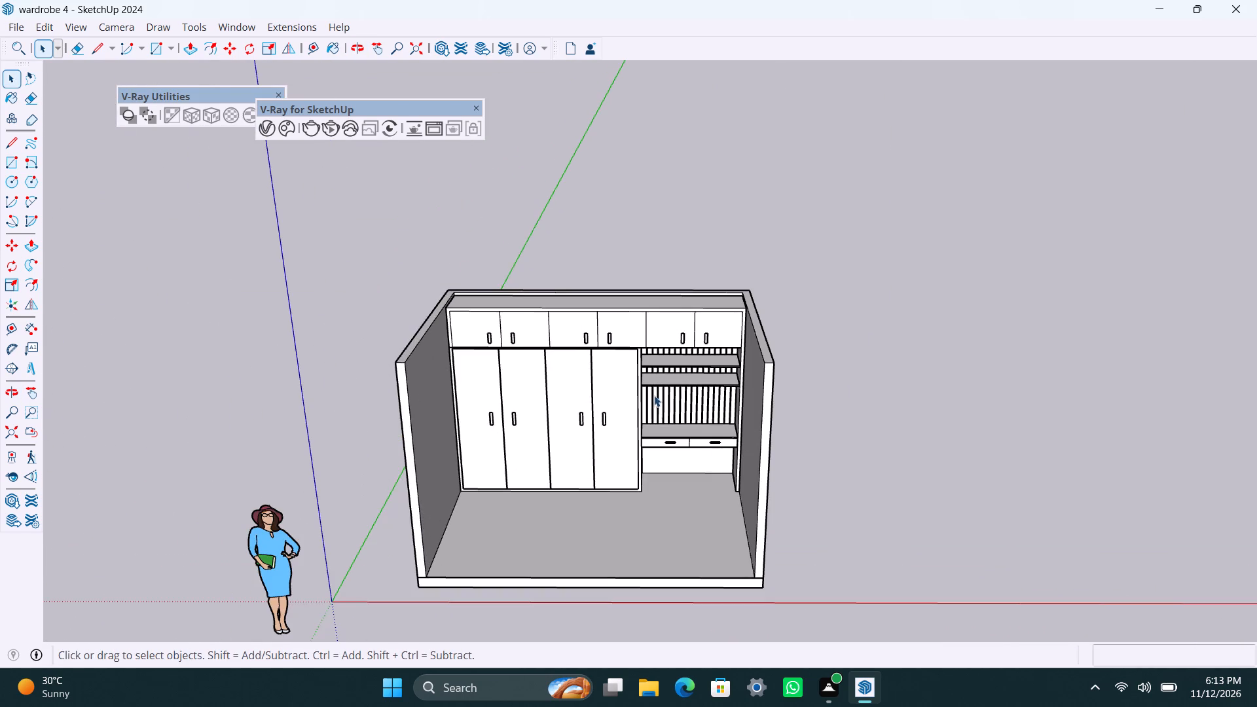
scroll(639, 402, up, 2)
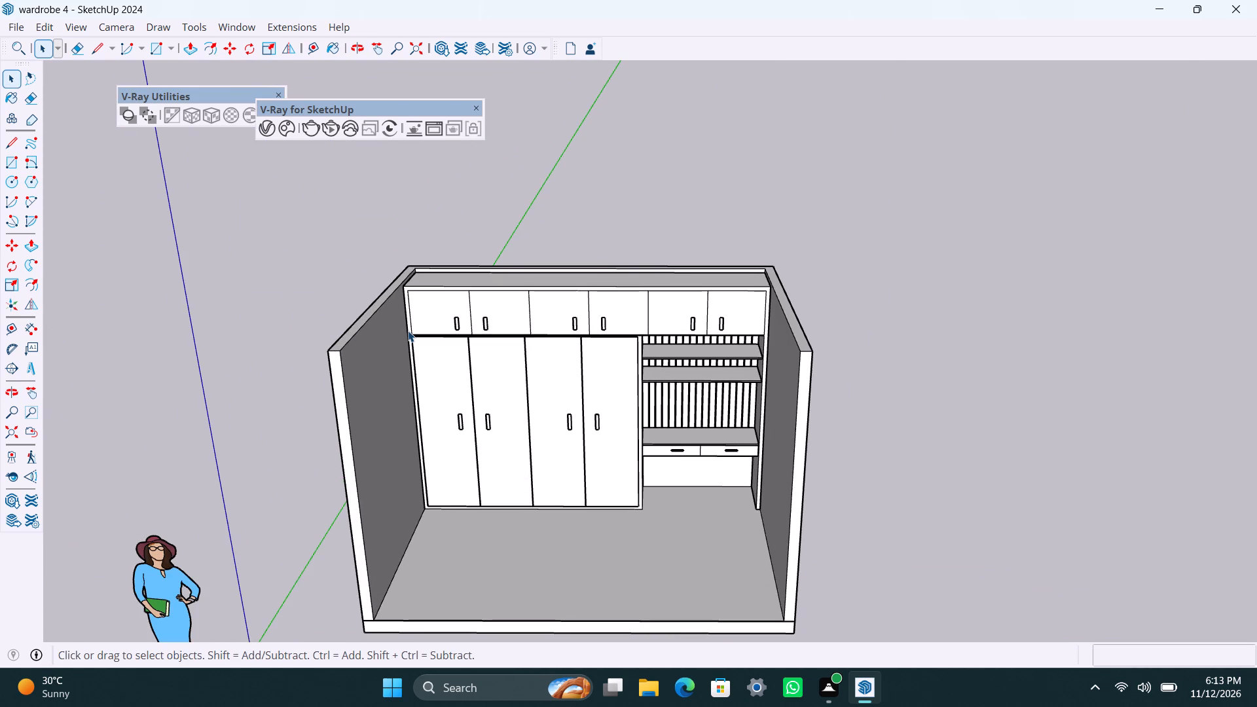
Open the room group for editing and select the inner face of its left wall.
scroll(460, 354, down, 3)
middle_drag(400, 439, 413, 441)
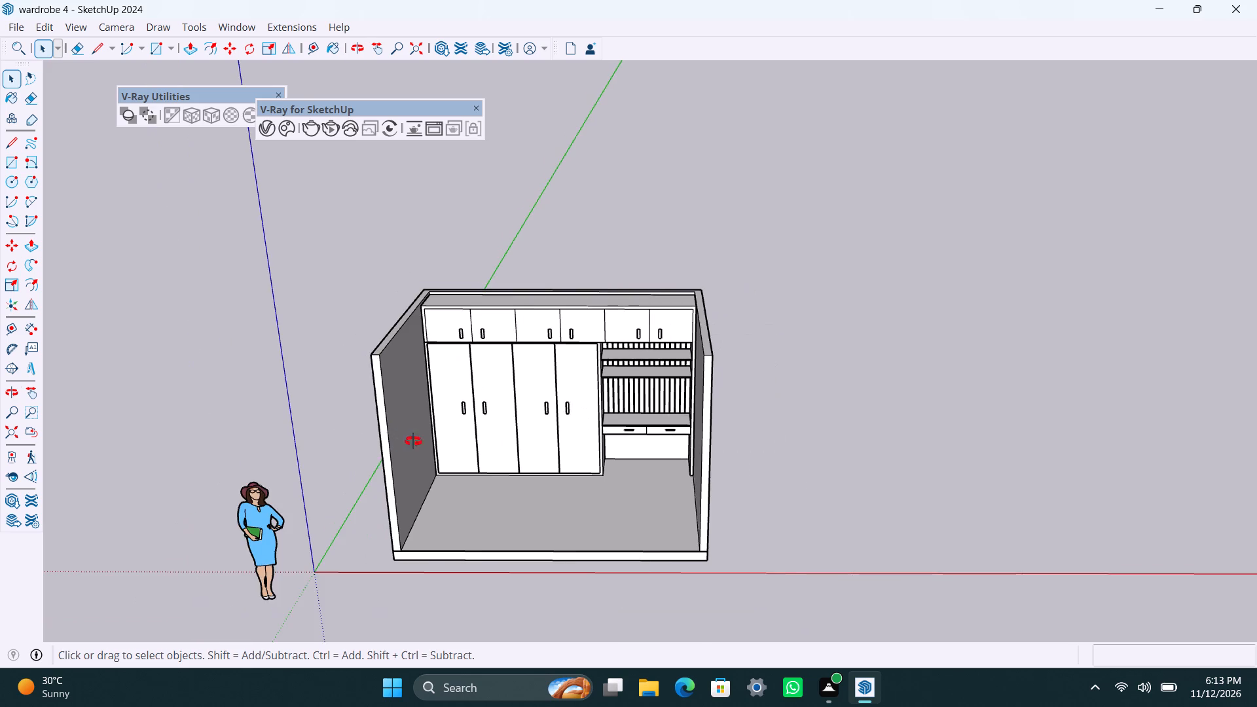
middle_drag(413, 441, 132, 542)
click(418, 353)
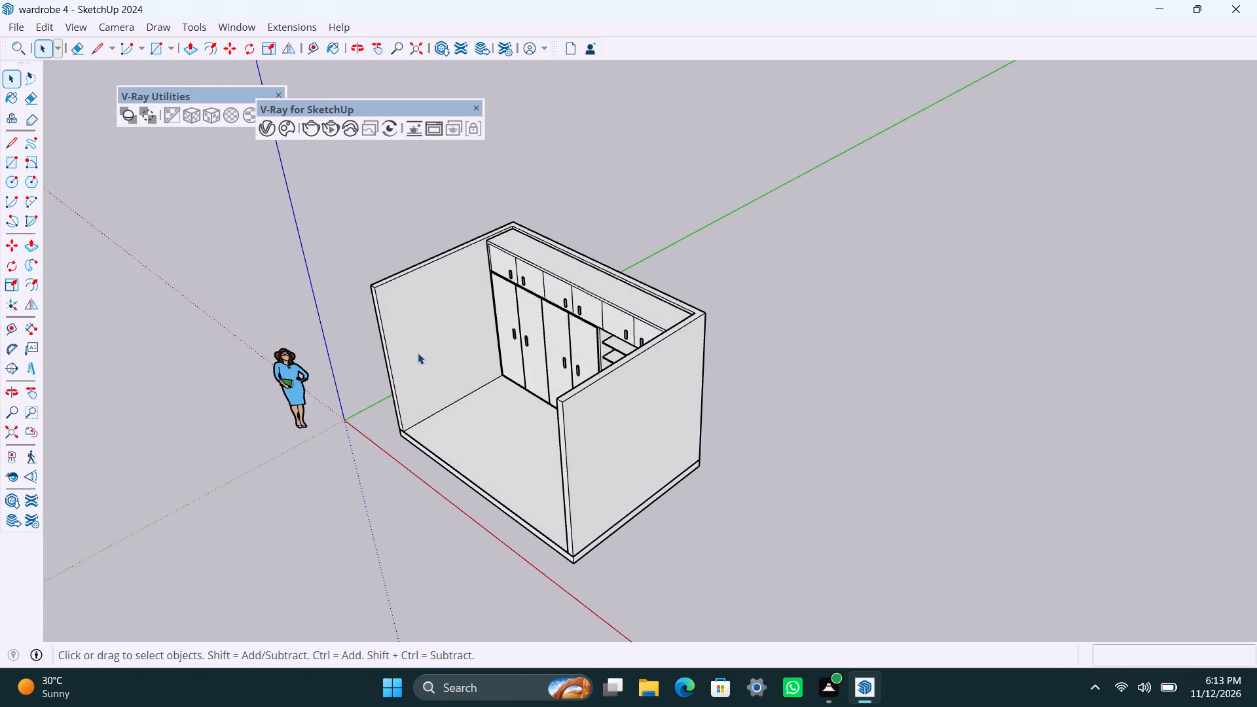
double_click(416, 352)
scroll(407, 352, up, 3)
click(406, 351)
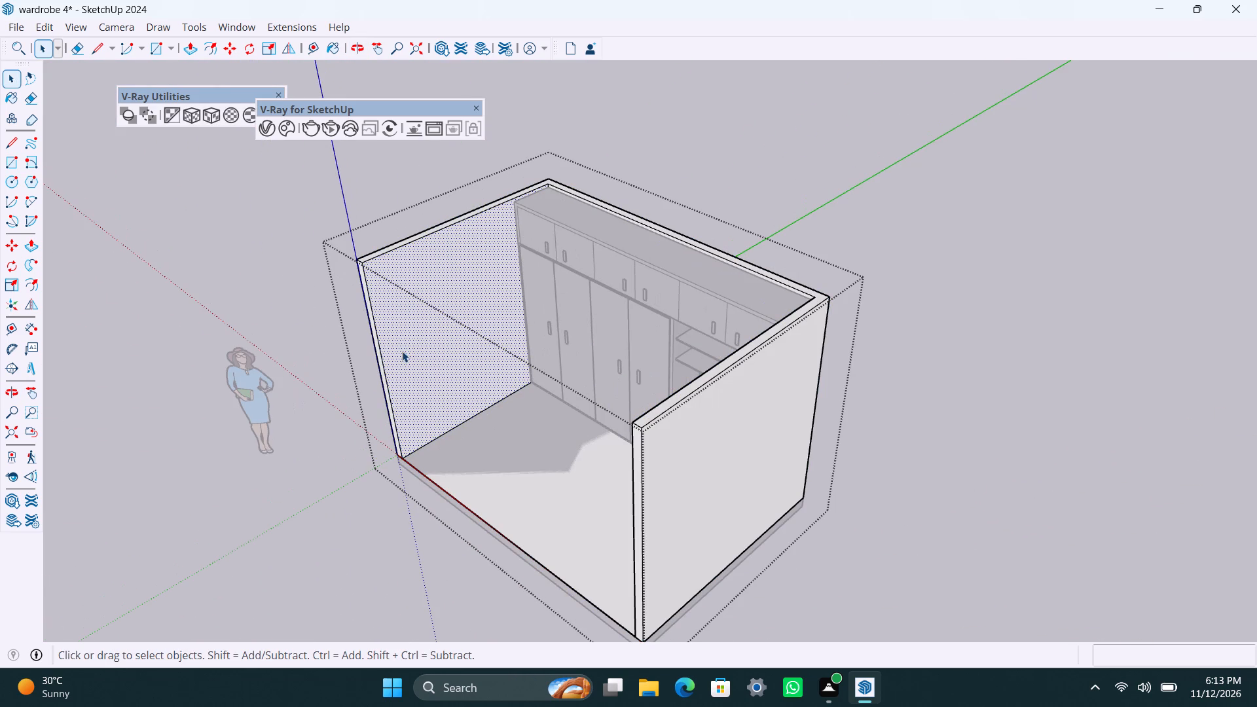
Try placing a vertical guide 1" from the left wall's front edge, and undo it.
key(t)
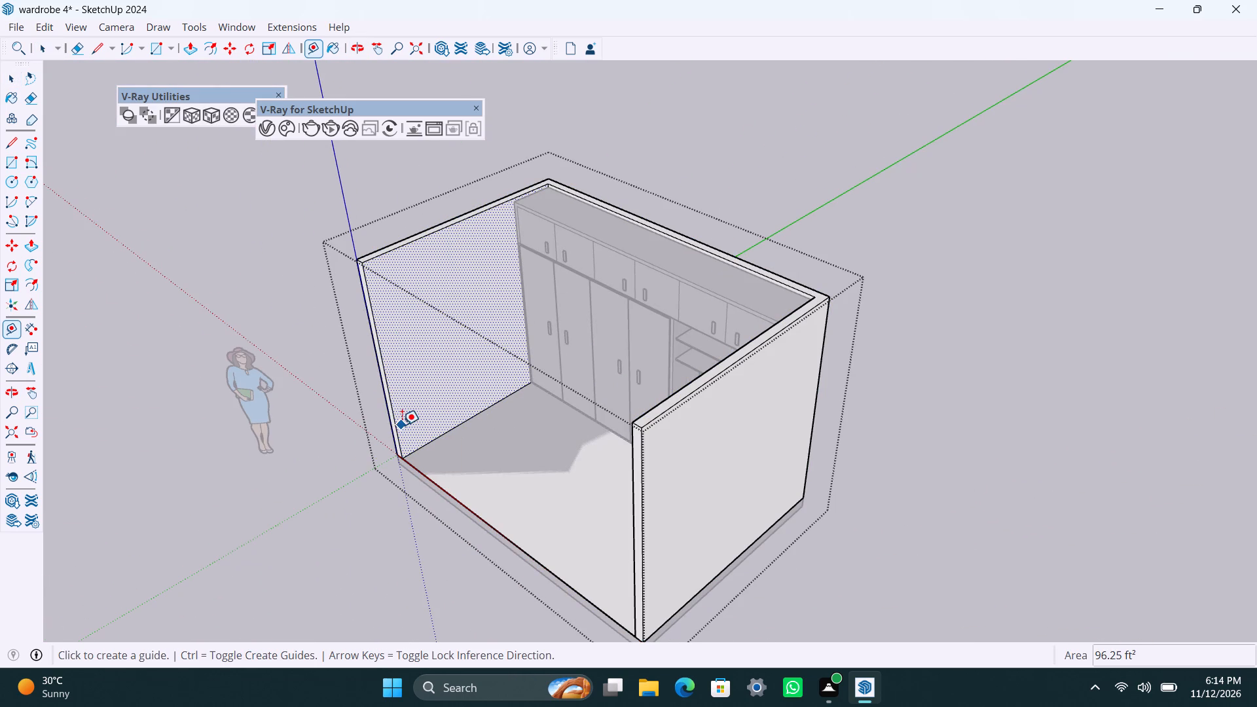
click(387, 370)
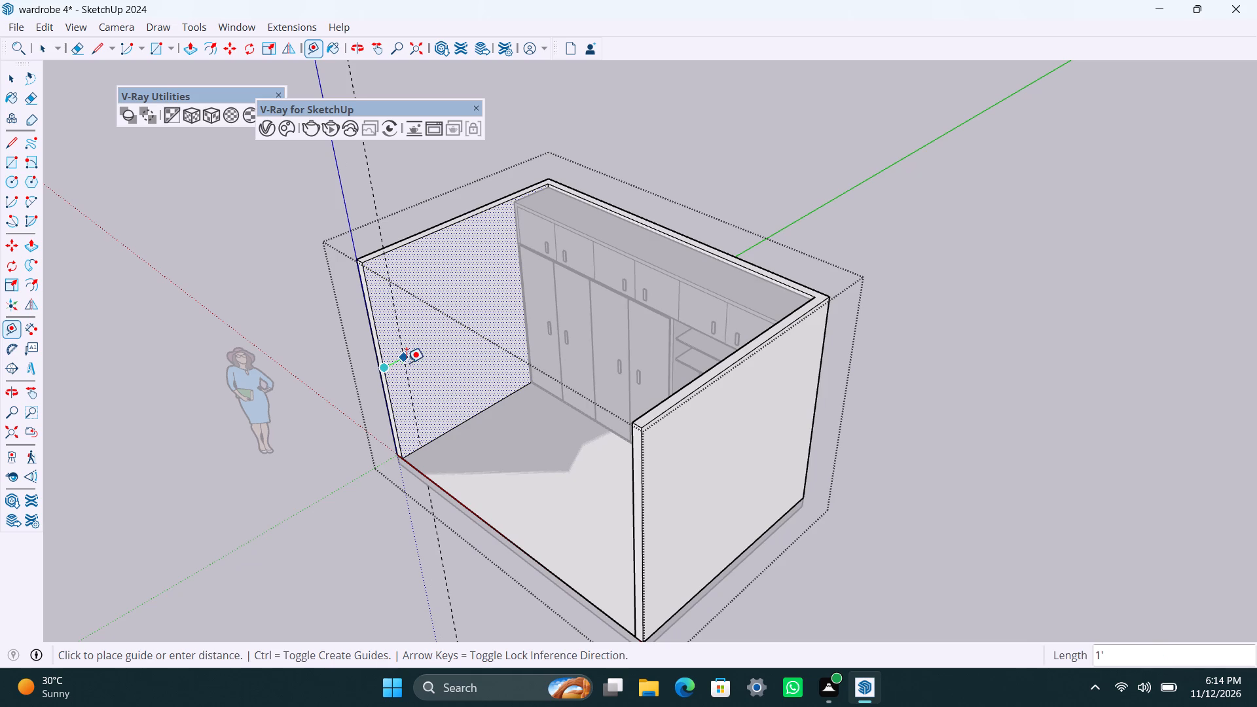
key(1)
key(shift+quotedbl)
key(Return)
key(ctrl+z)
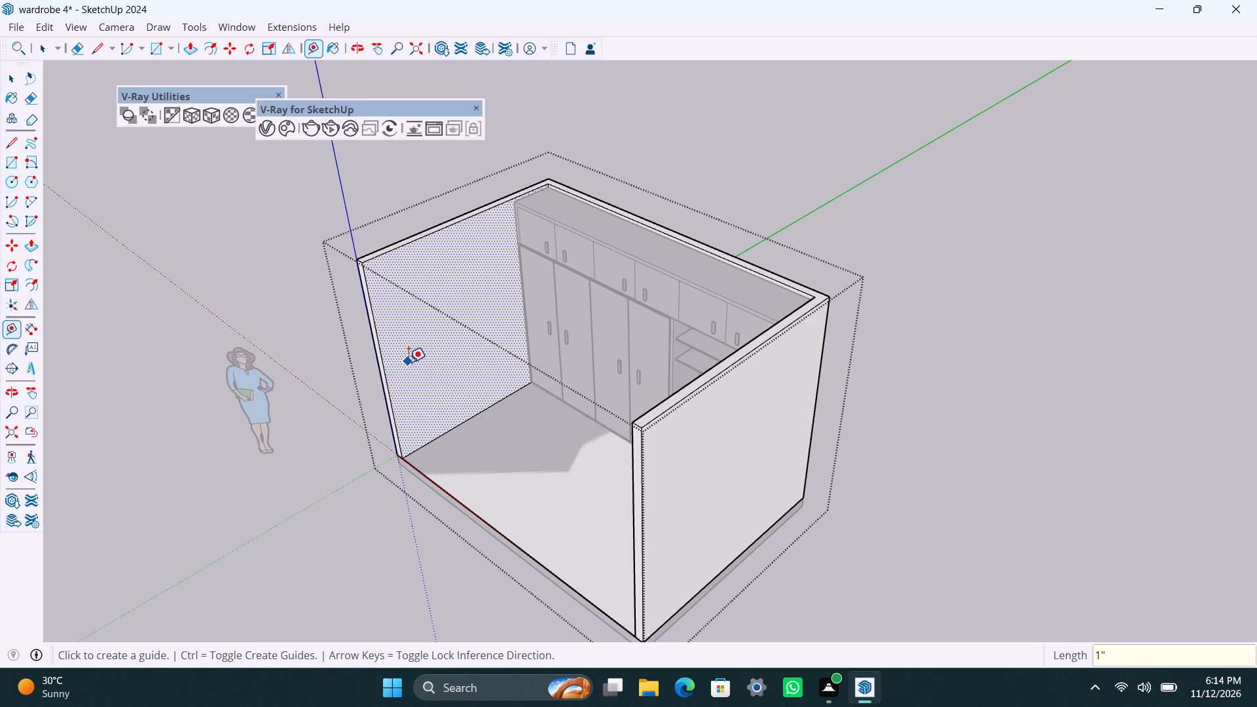
Place a vertical guide 1' in from the left wall's front edge and another 4' beyond it.
scroll(405, 360, up, 6)
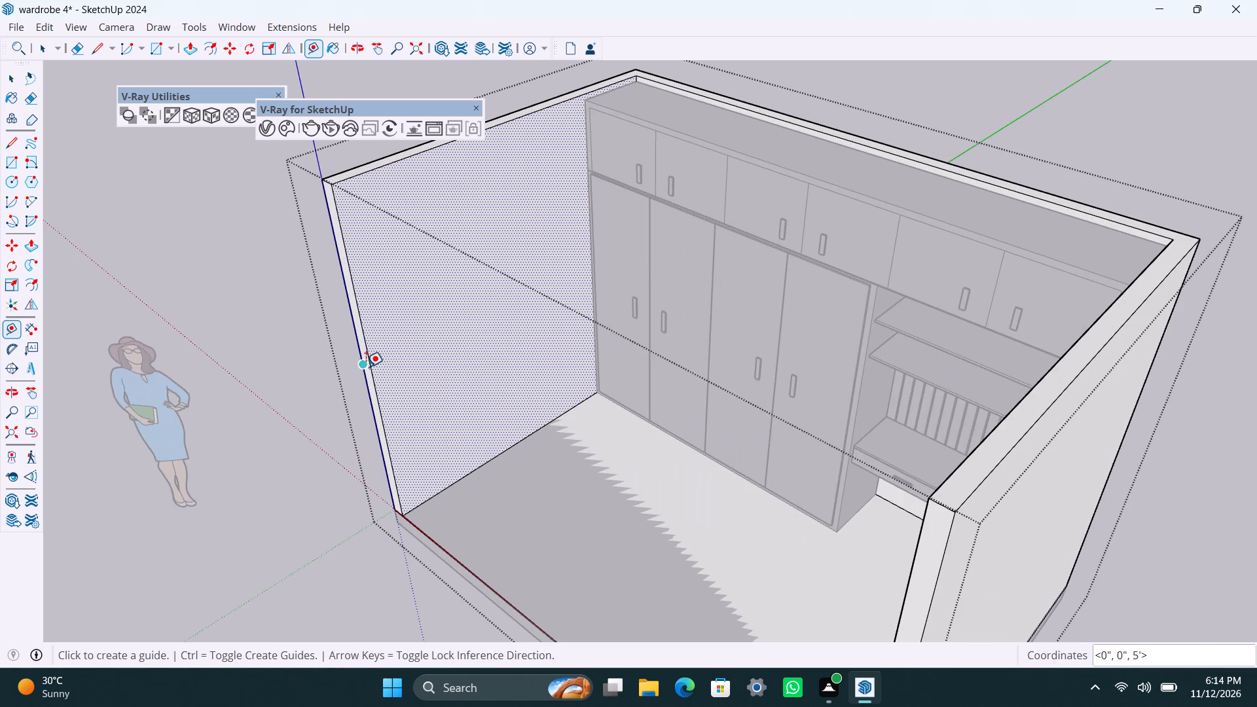
click(368, 357)
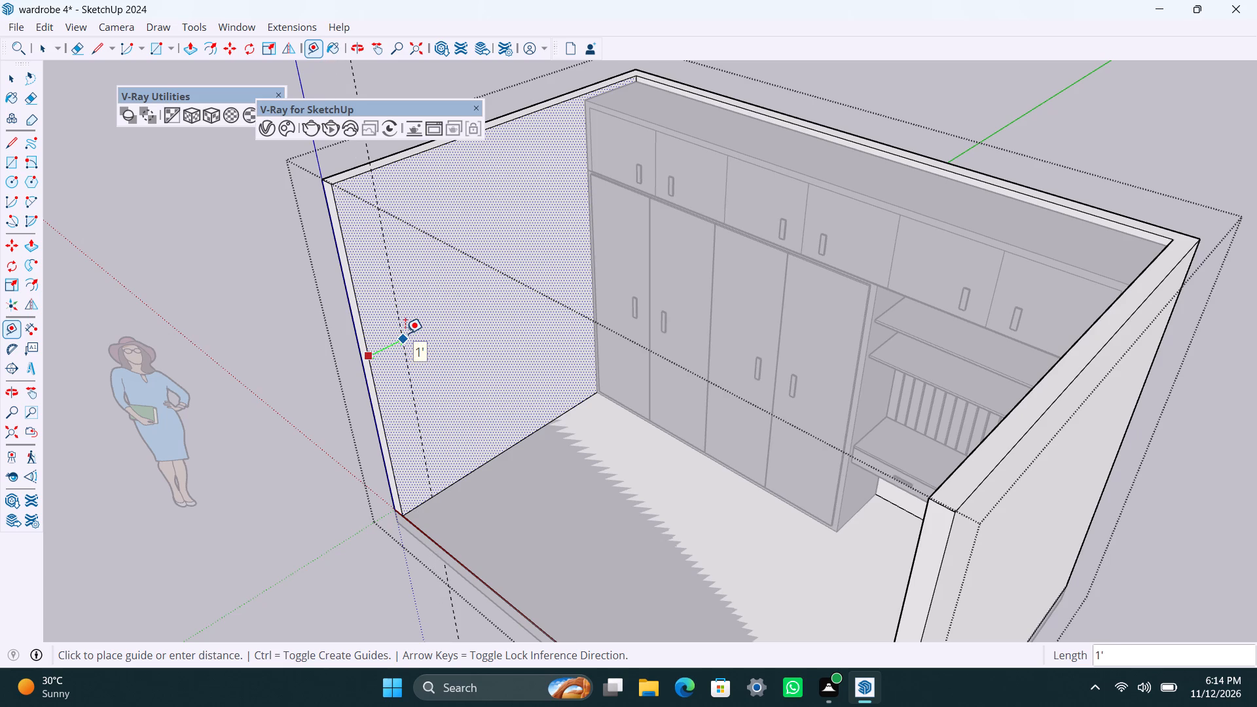
click(405, 333)
click(400, 318)
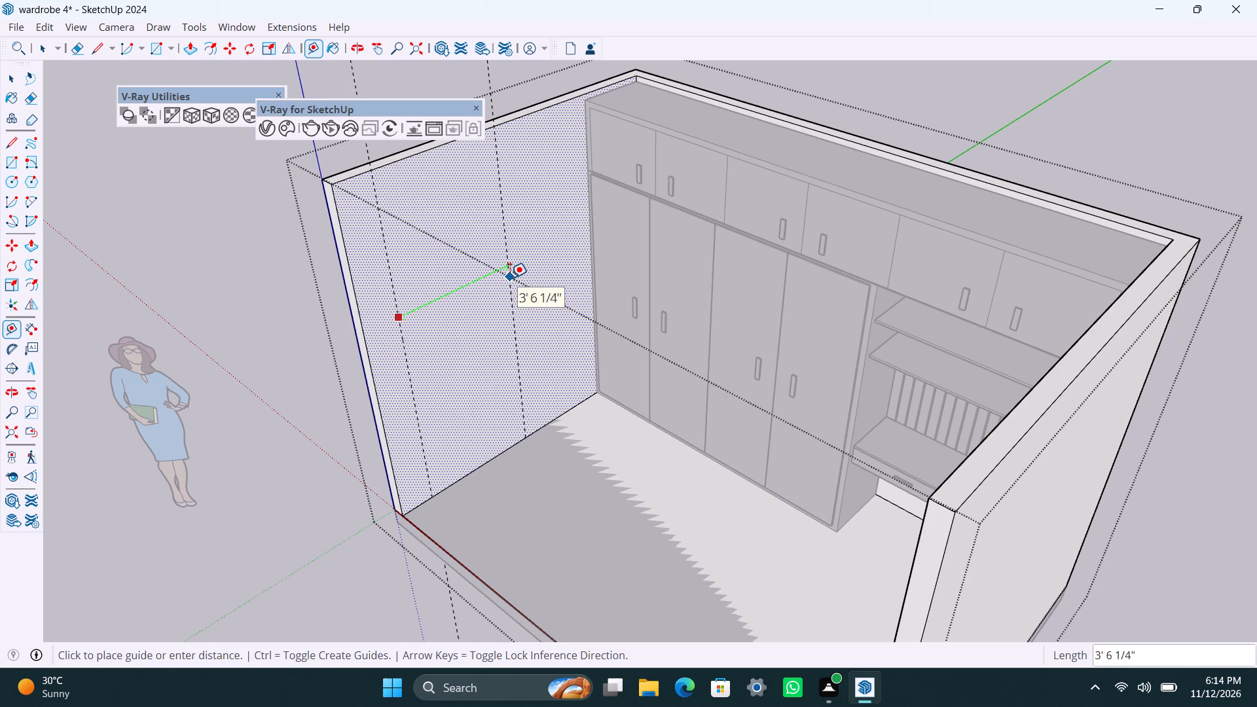
text(4')
key(Return)
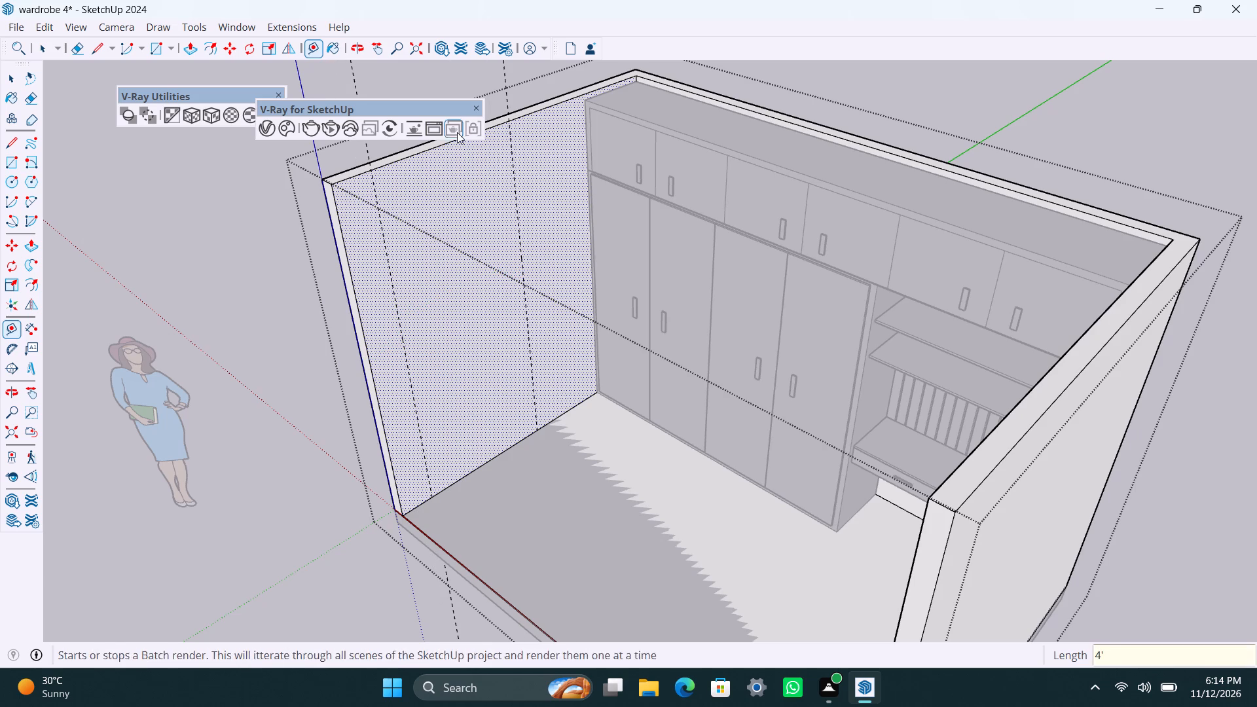
Place a horizontal guide 3' below the left wall's top edge and another 4' below that one.
click(412, 157)
text(3')
key(Return)
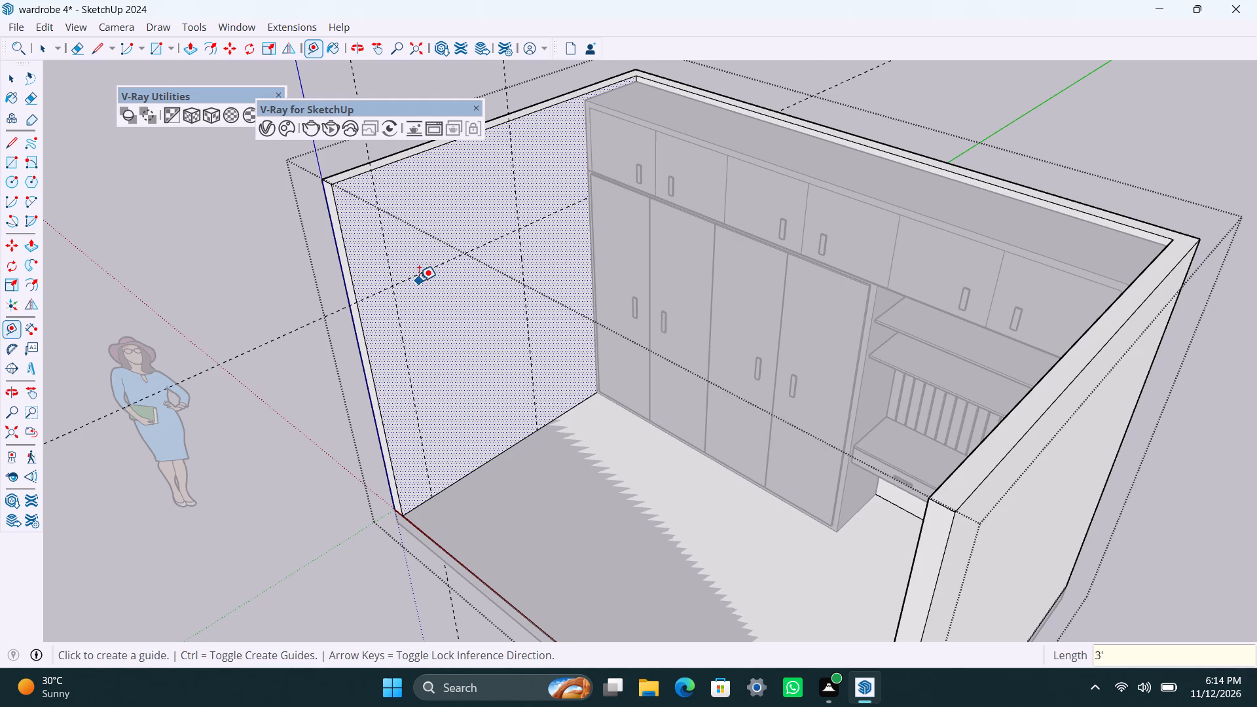
click(418, 278)
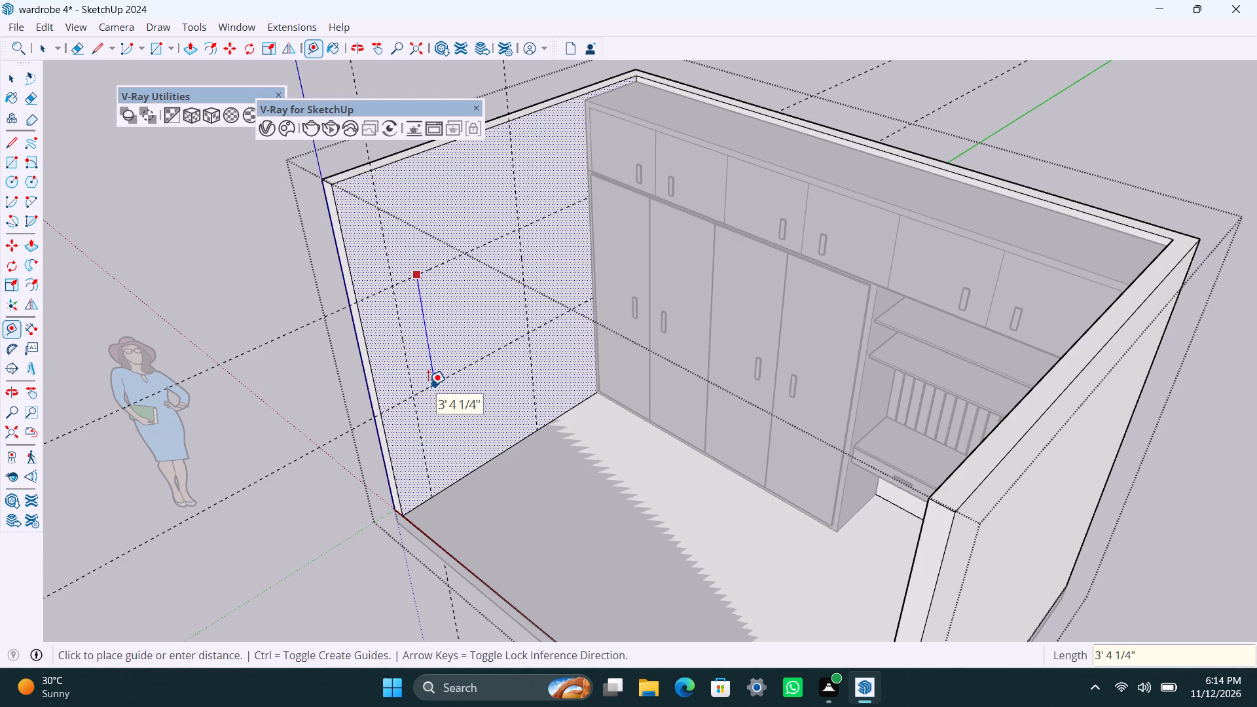
text(4')
key(Return)
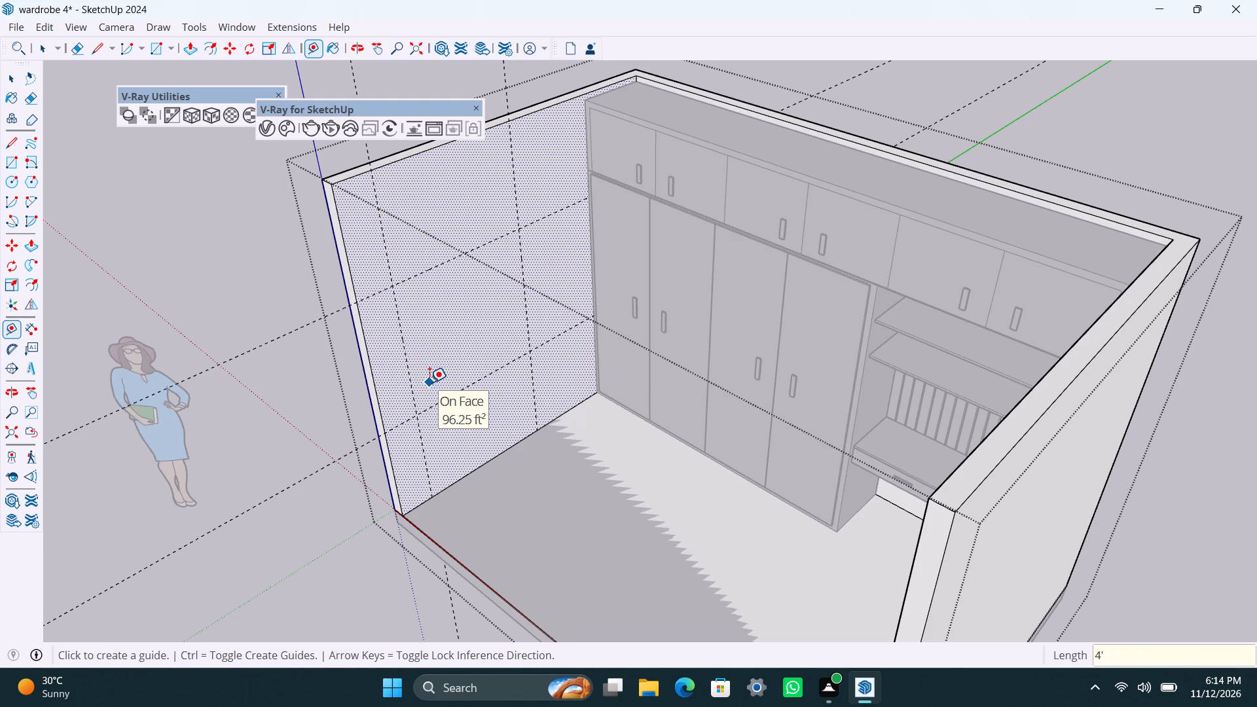
key(space)
scroll(428, 382, down, 2)
click(333, 287)
Draw a 4' x 4' rectangle on the left wall between the four guide intersections.
scroll(410, 323, up, 2)
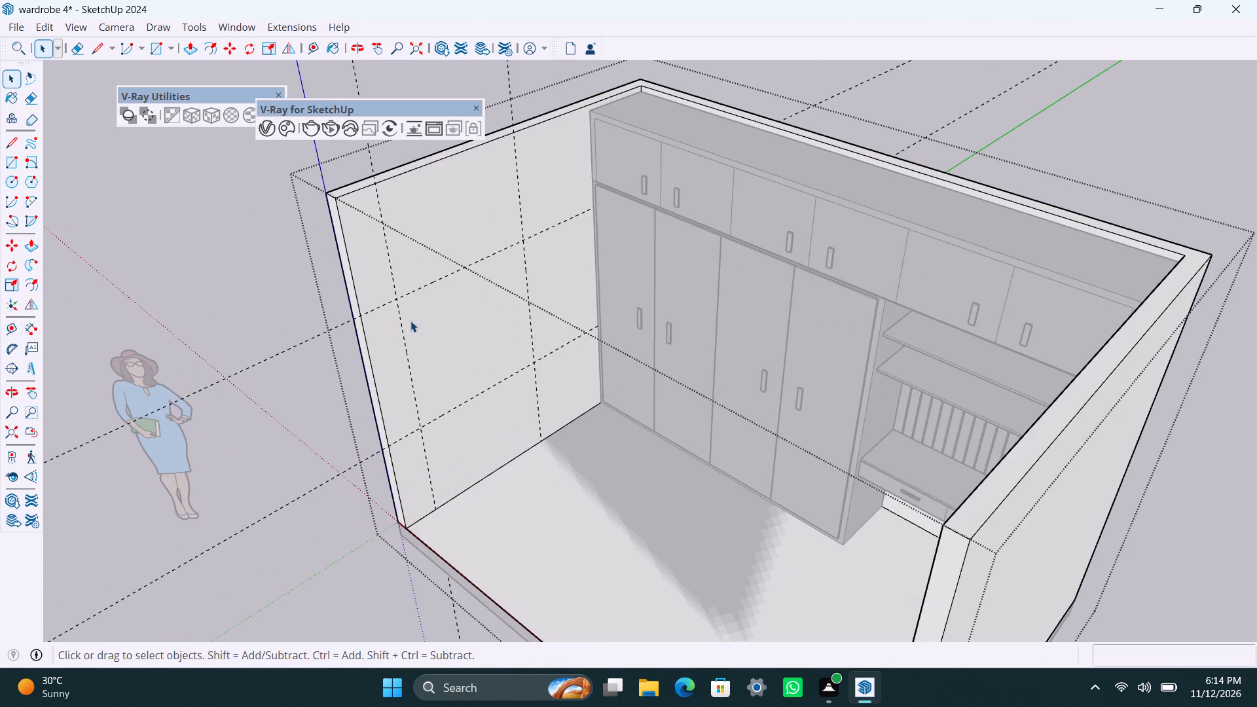
scroll(410, 329, up, 4)
middle_drag(471, 414, 430, 376)
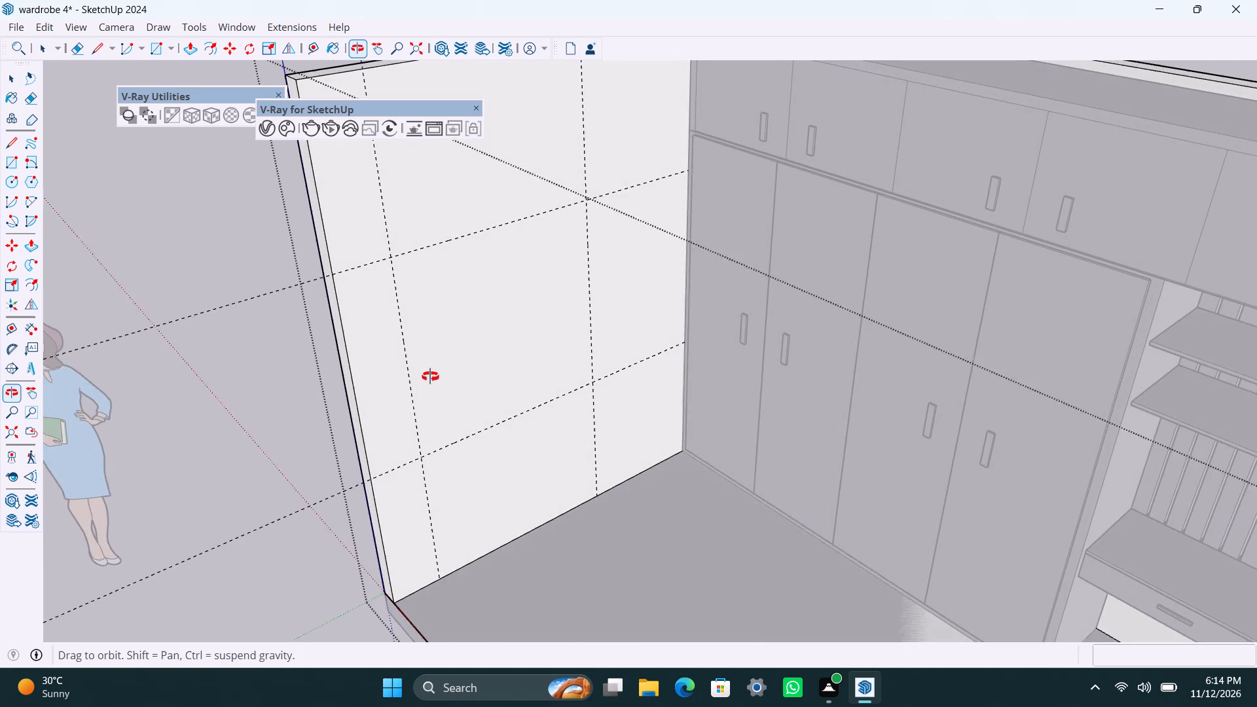
middle_drag(430, 376, 431, 374)
scroll(408, 285, up, 1)
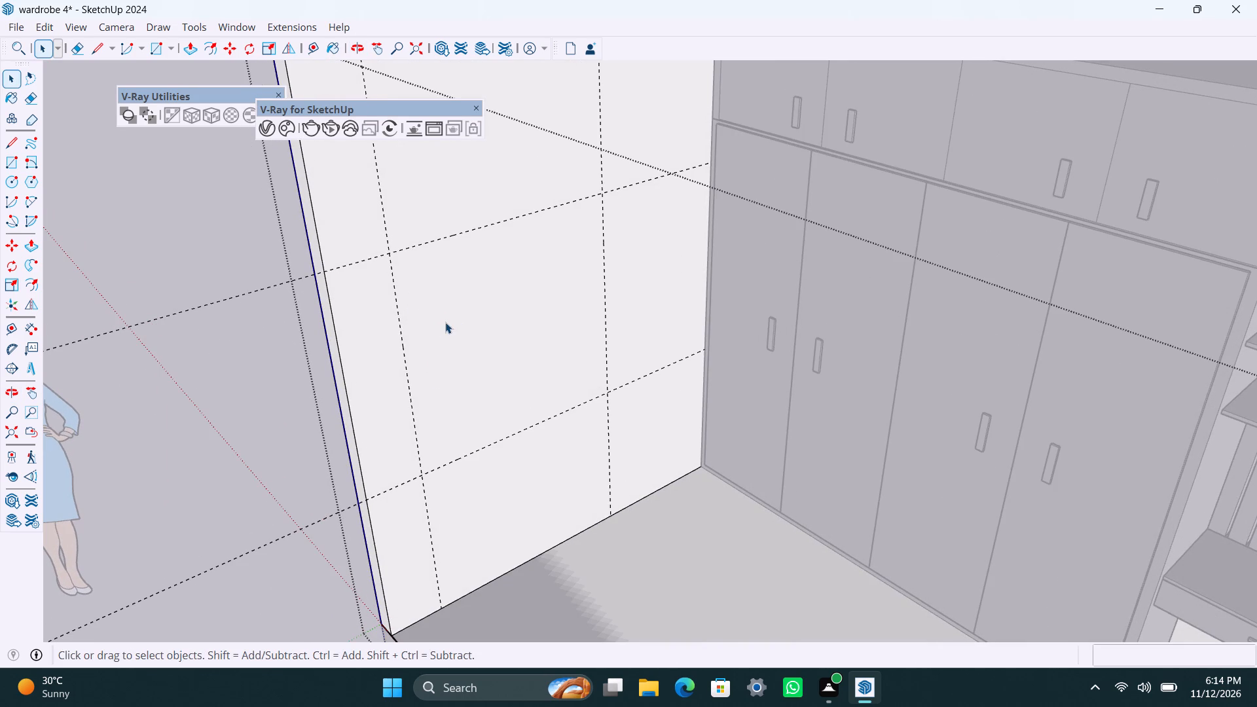
key(r)
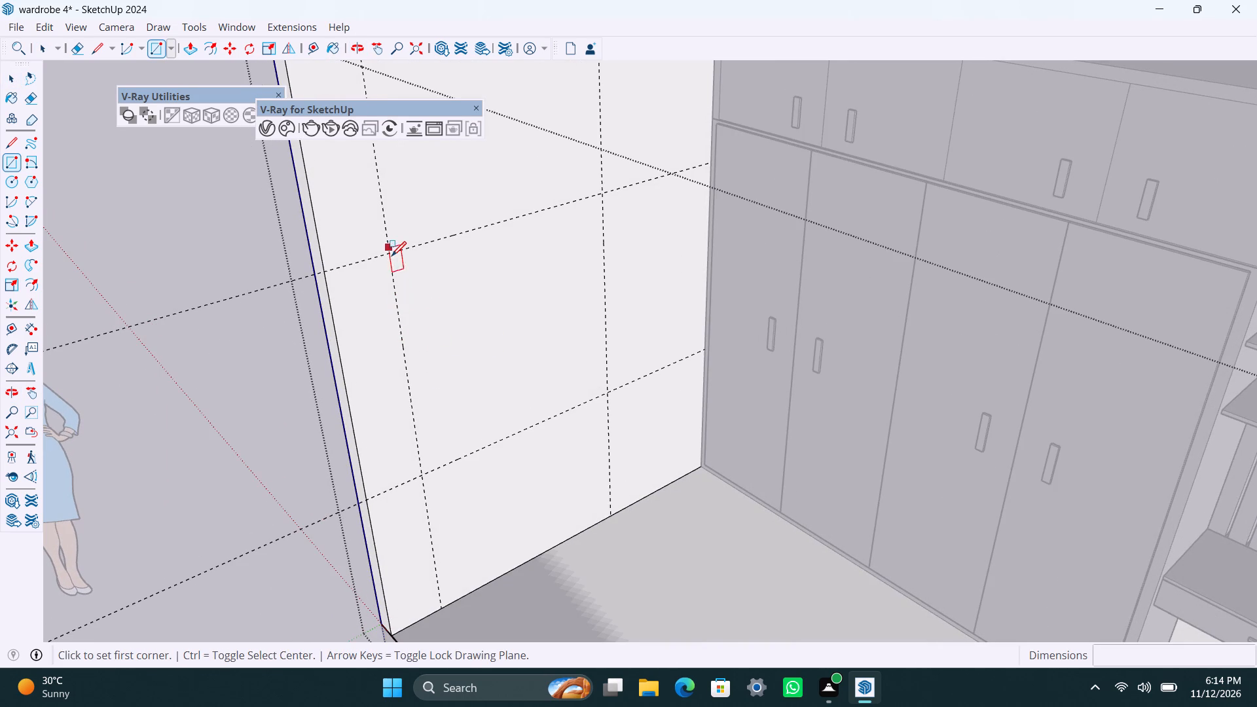
click(392, 256)
click(610, 388)
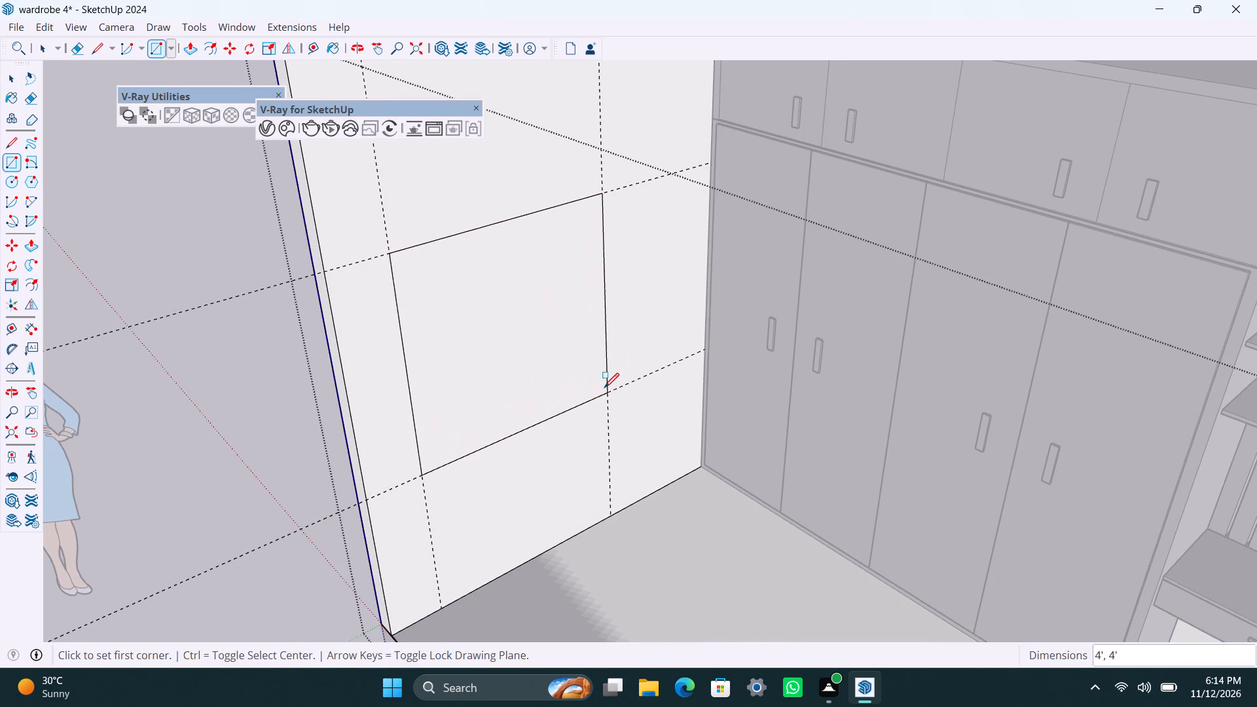
click(567, 384)
key(space)
Push the square face 4 1/2" through the left wall to cut a window opening.
click(565, 382)
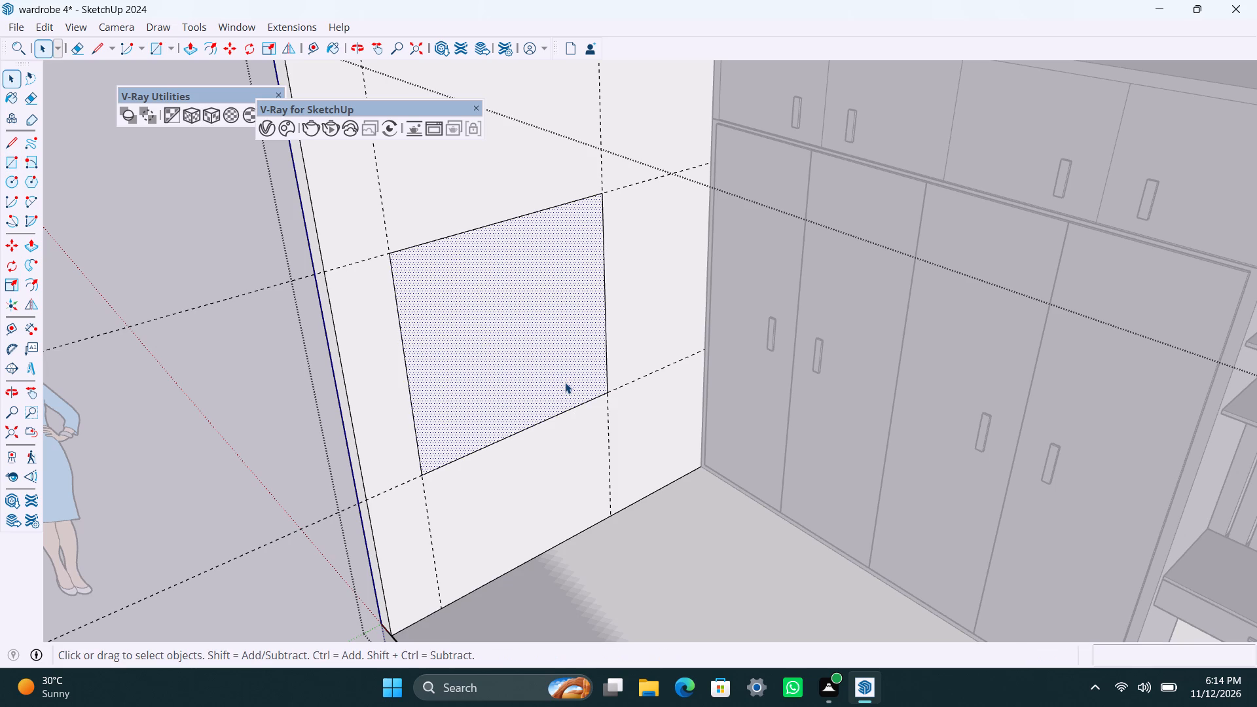
key(p)
click(562, 382)
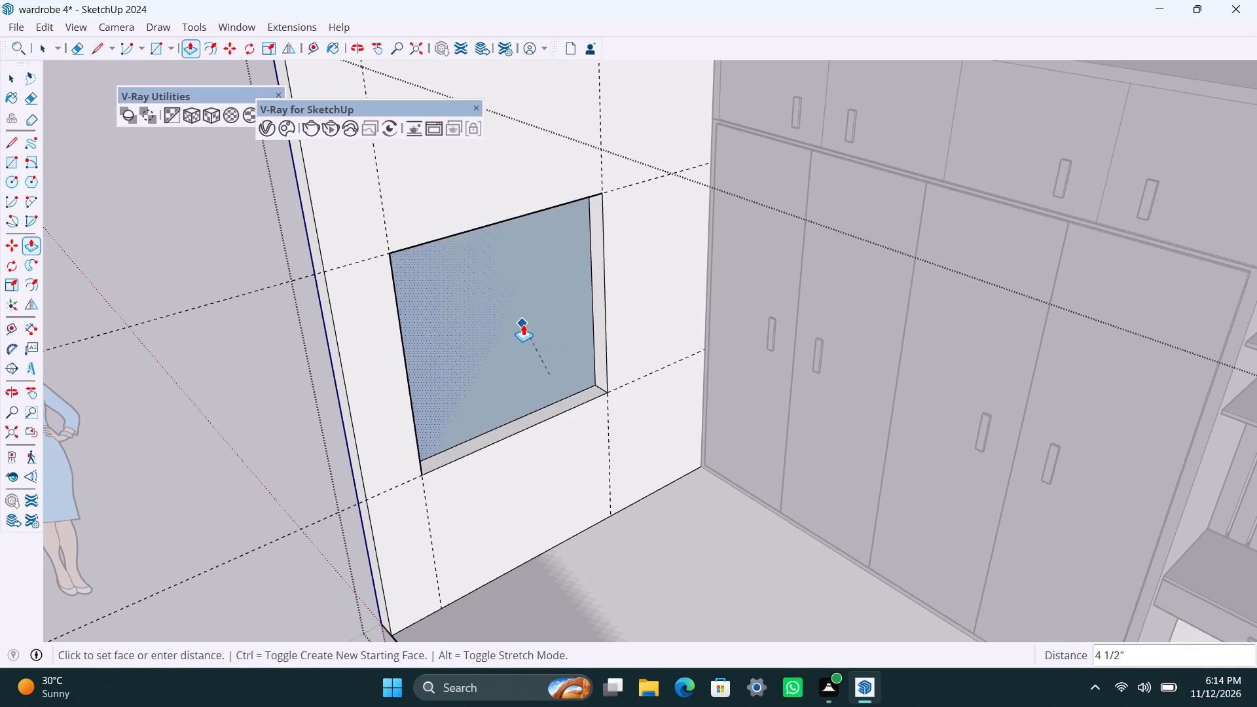
click(523, 324)
scroll(354, 429, down, 11)
middle_drag(250, 410, 1053, 410)
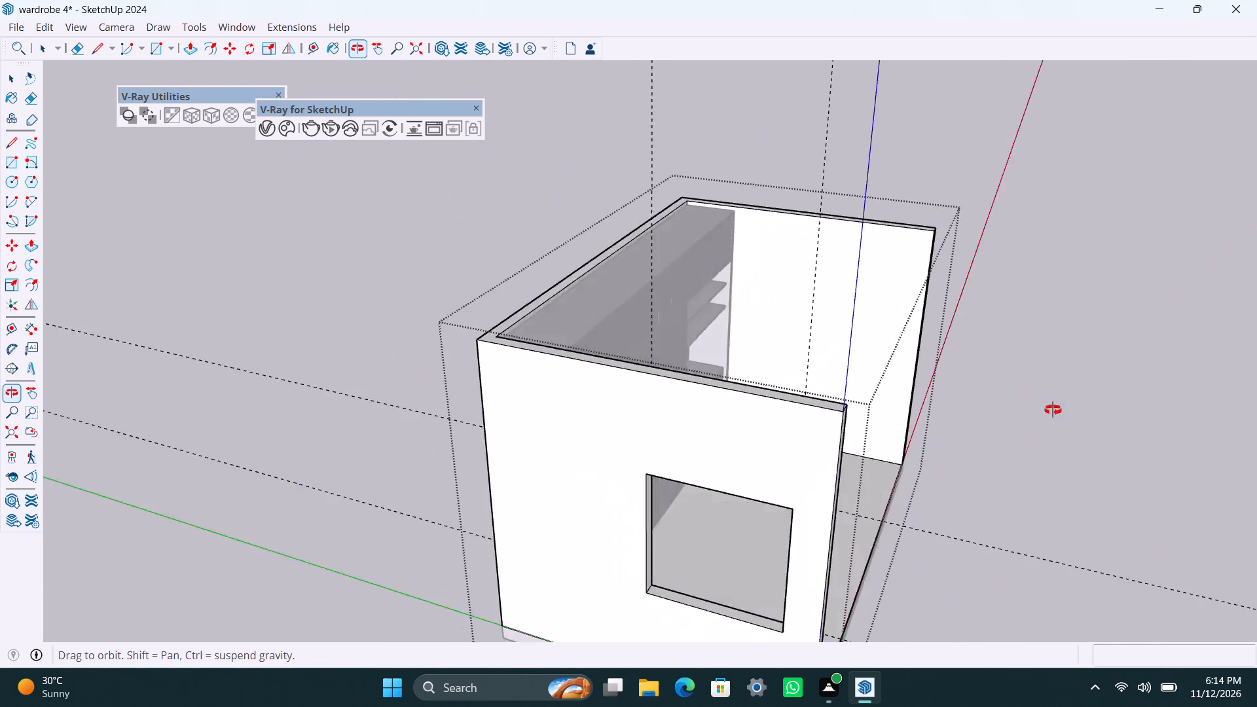
middle_drag(1053, 410, 1074, 413)
click(1098, 451)
scroll(731, 464, down, 2)
key(space)
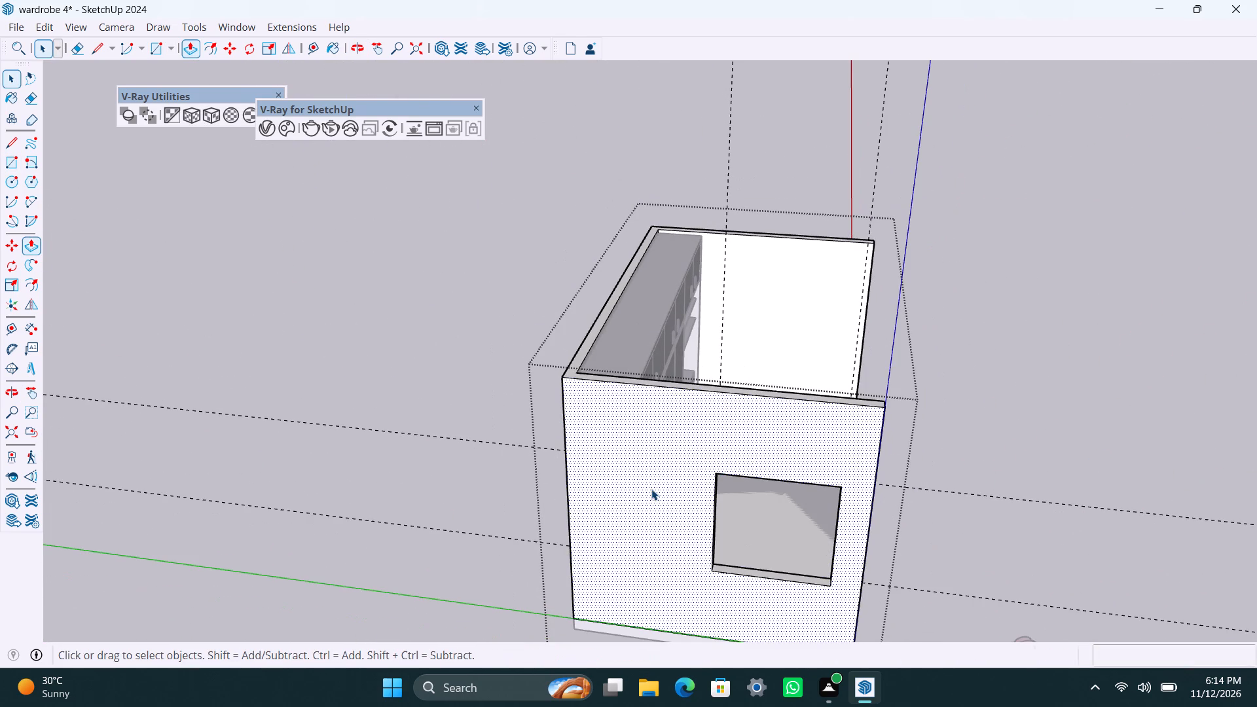
Draw a 4' x 4' rectangle over the window opening on the wall's outer side and make it a group.
scroll(382, 353, down, 5)
middle_drag(139, 390, 251, 422)
scroll(636, 539, up, 2)
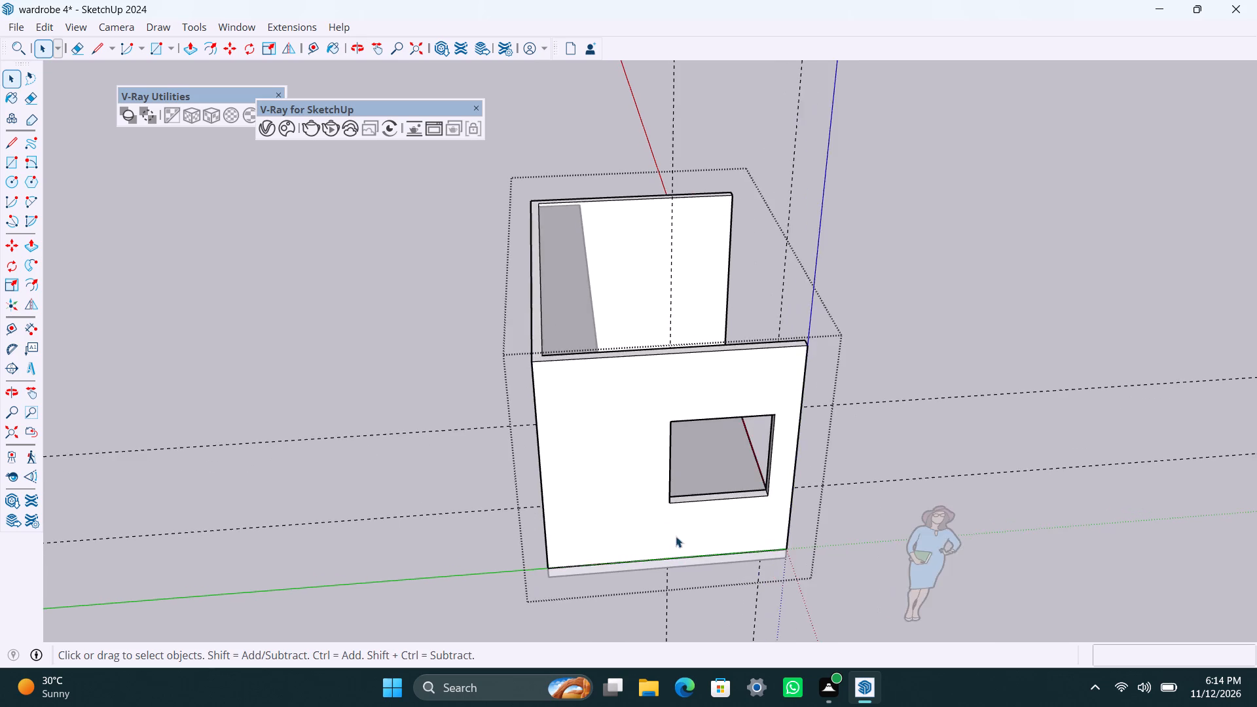
middle_drag(676, 532, 608, 414)
key(r)
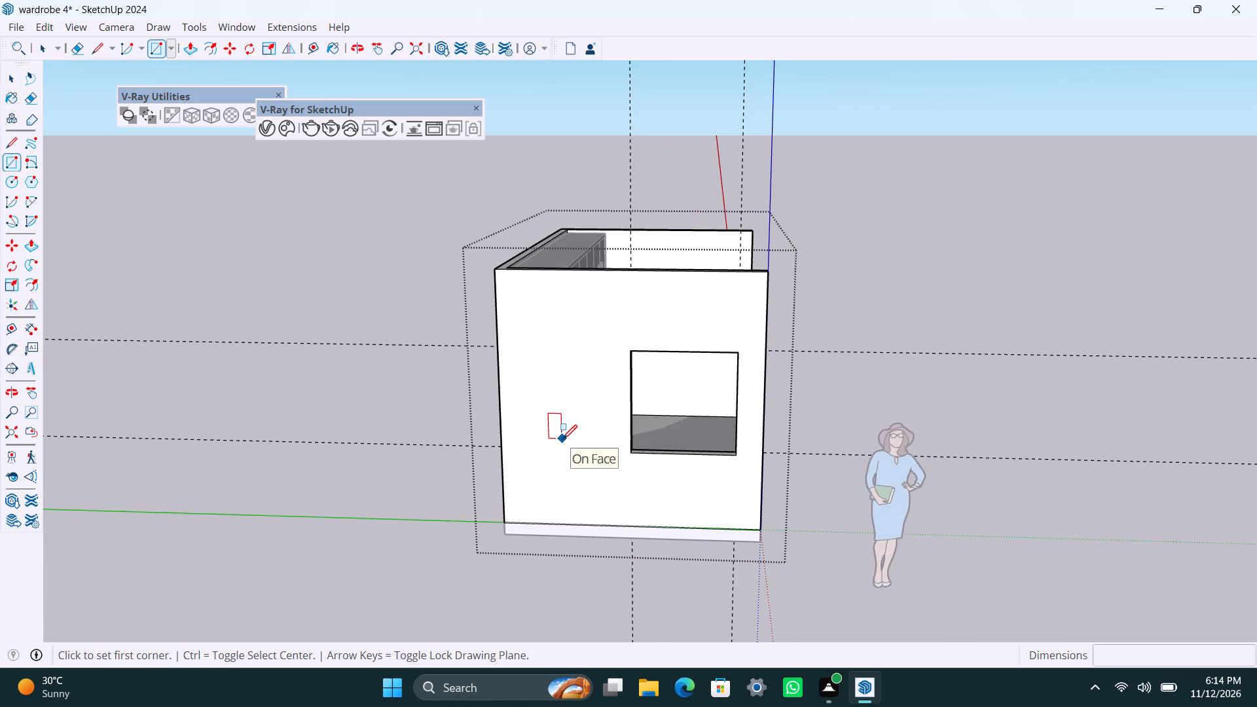
click(636, 353)
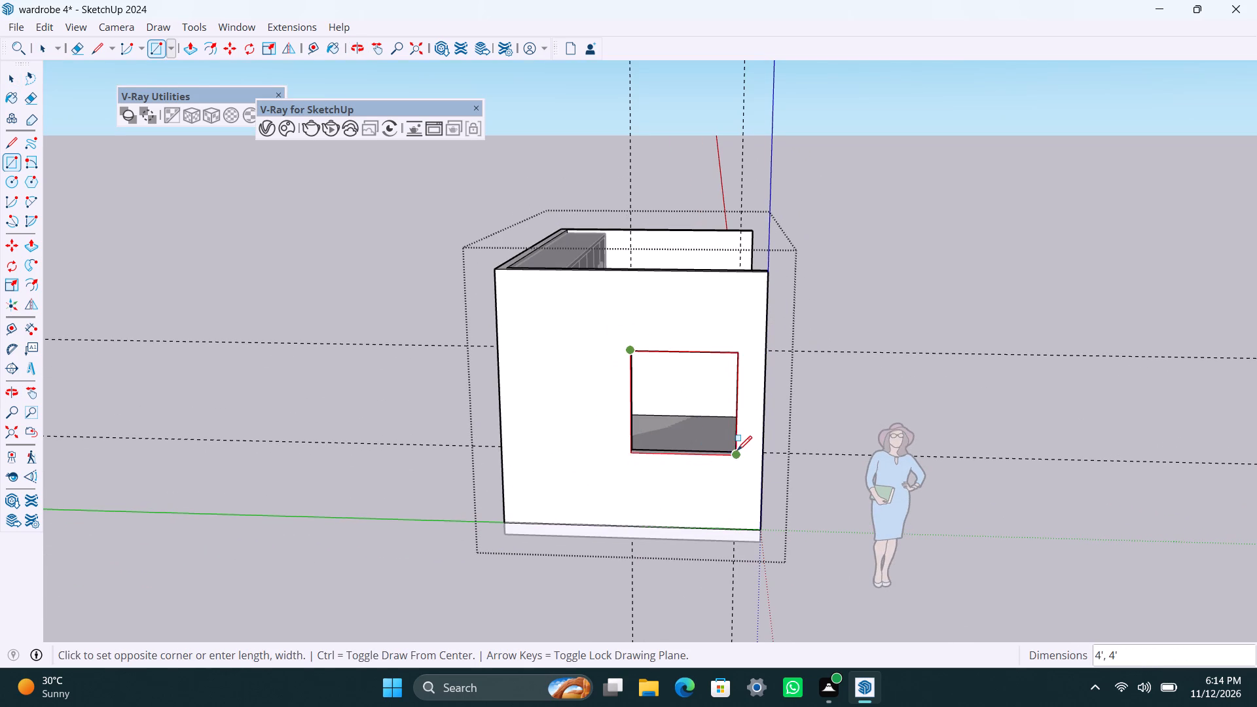
click(737, 450)
key(space)
double_click(647, 438)
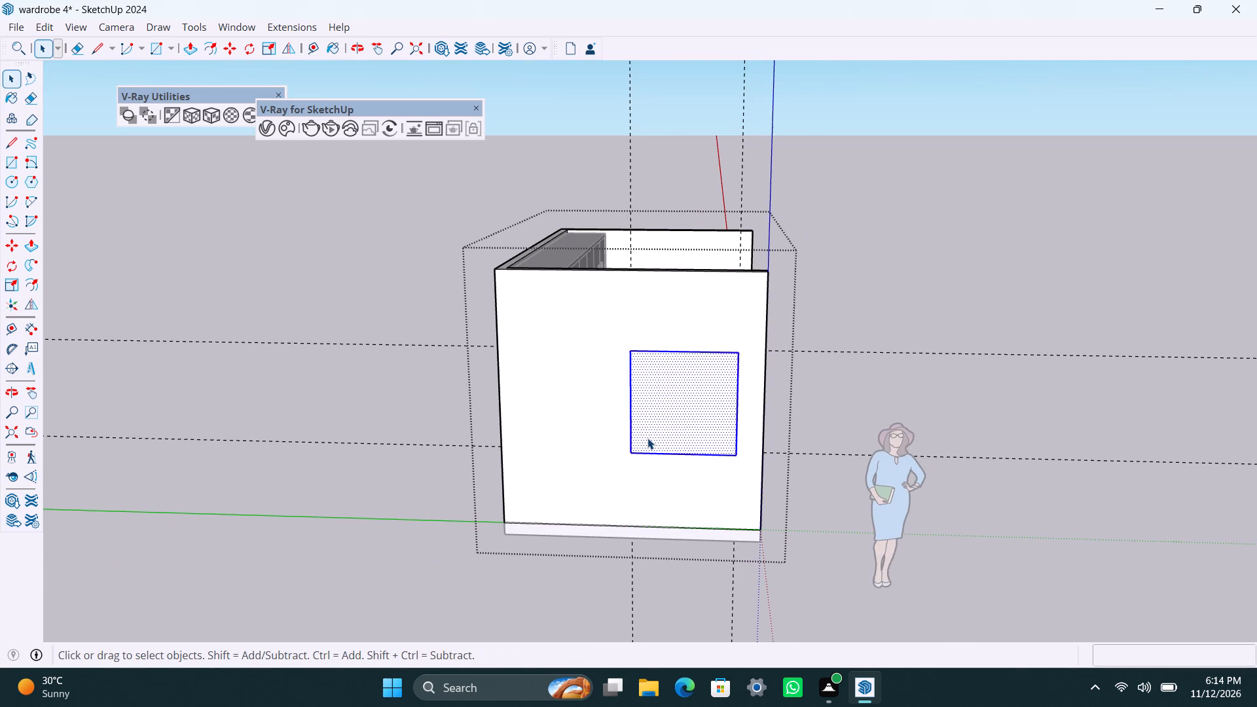
right_click(647, 438)
click(693, 194)
Inside the window group, offset the square's edges 2" inward and delete the inner face to leave a frame.
scroll(646, 474, up, 3)
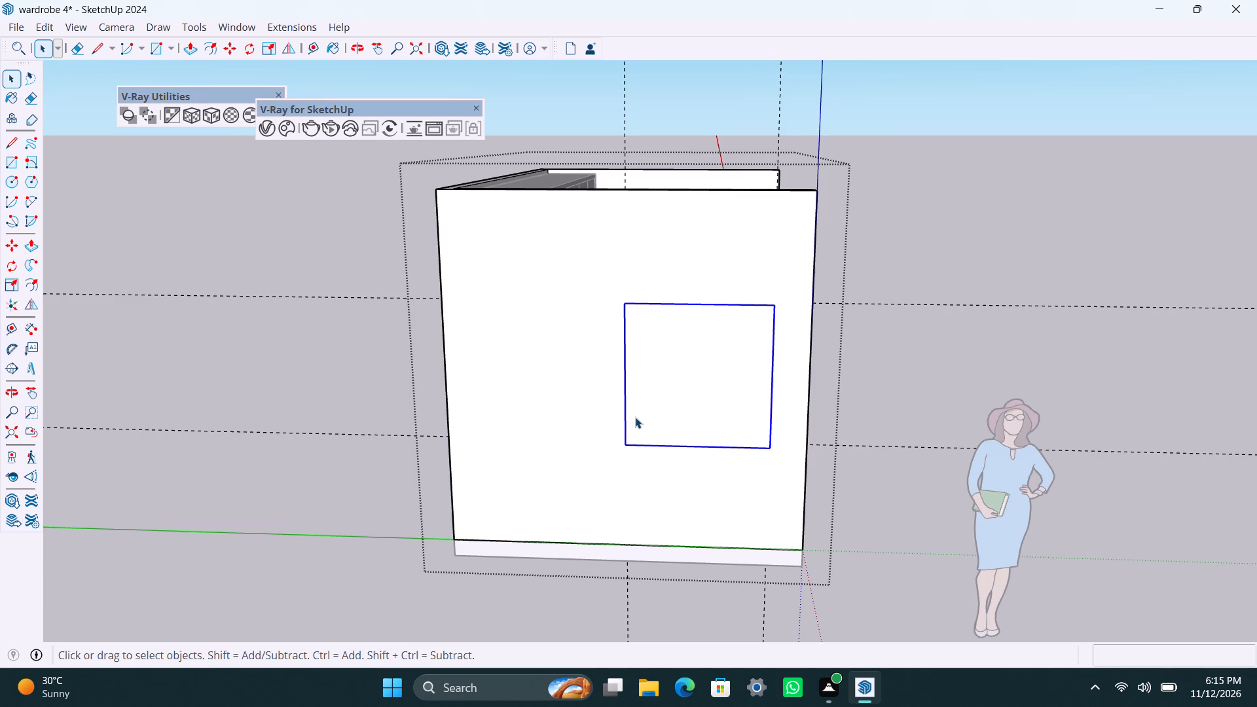
triple_click(635, 417)
key(f)
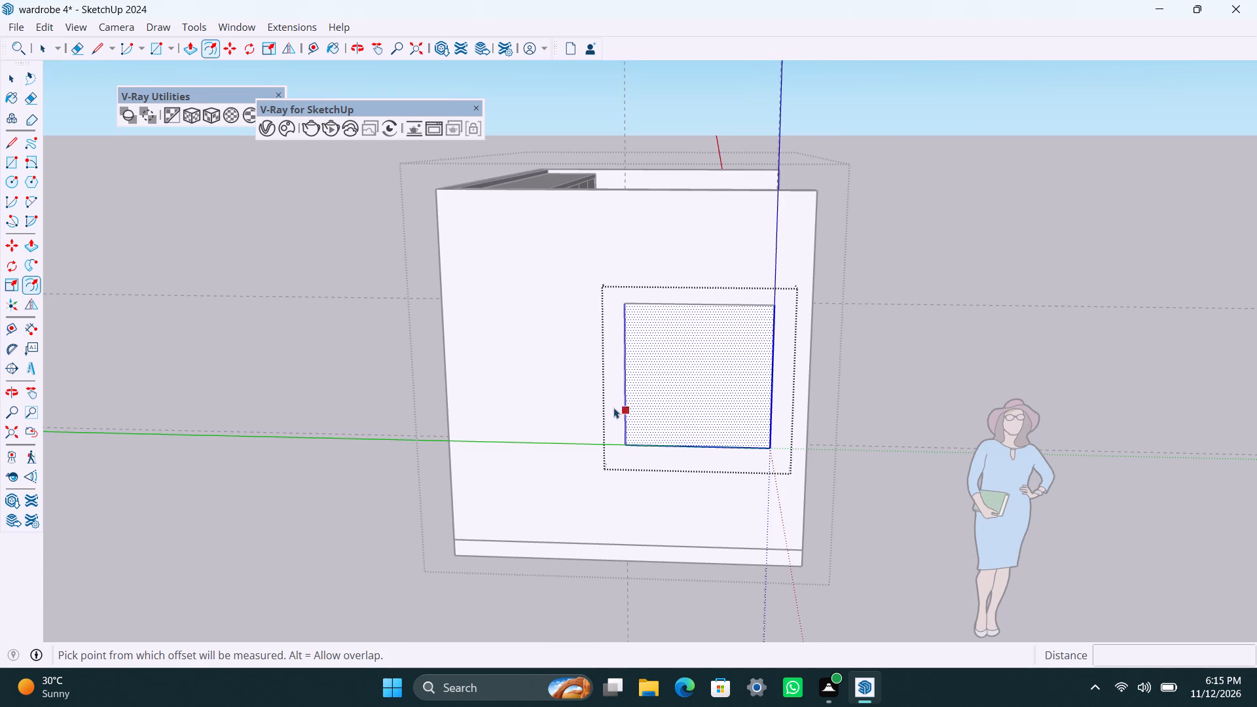
click(636, 381)
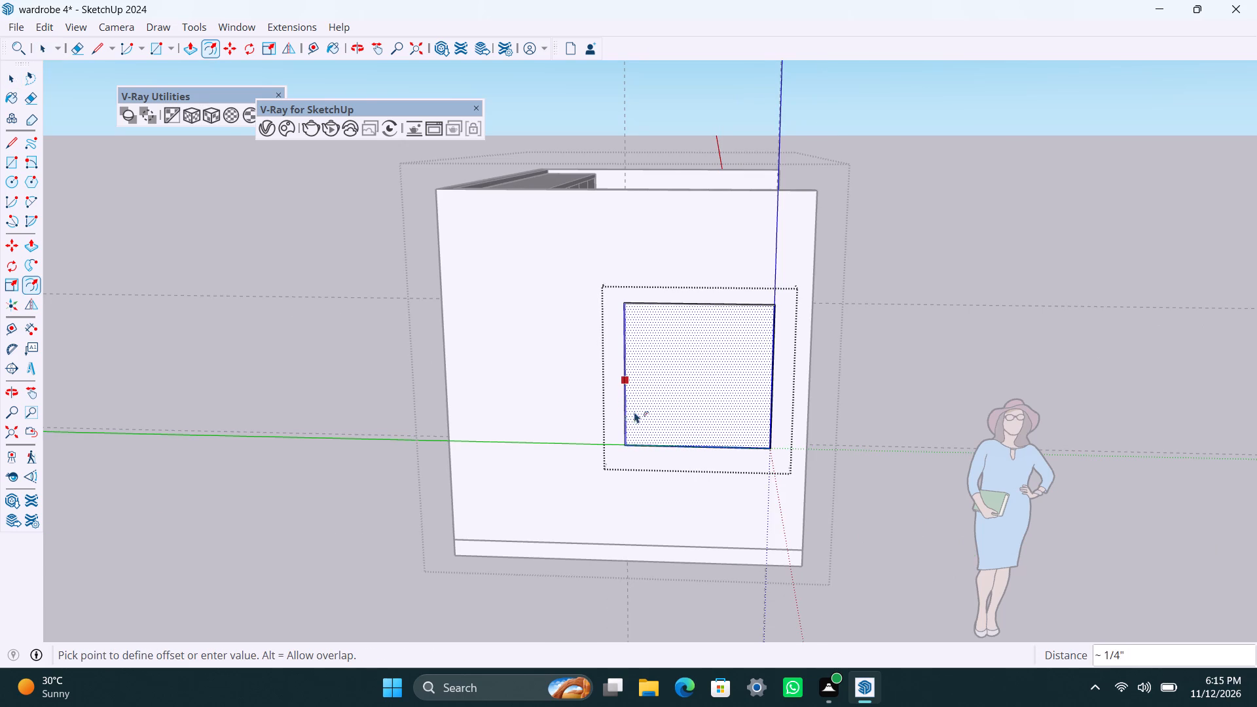
text(2")
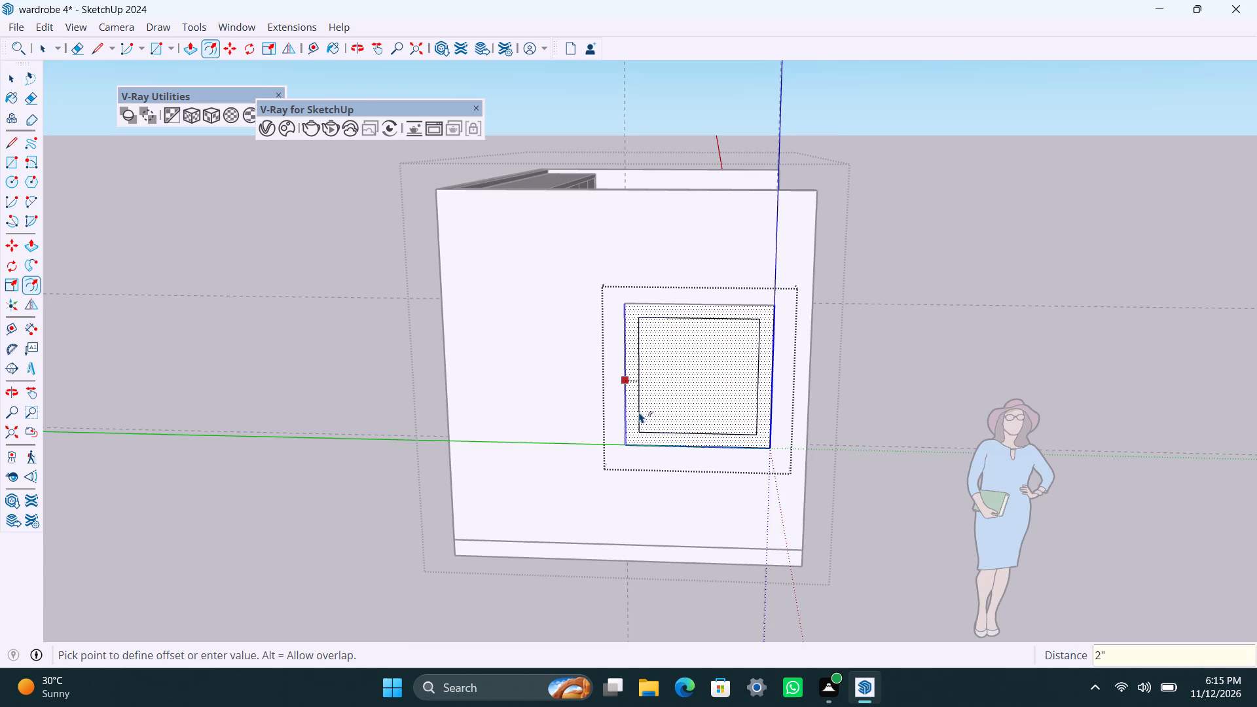
key(Return)
key(space)
click(716, 408)
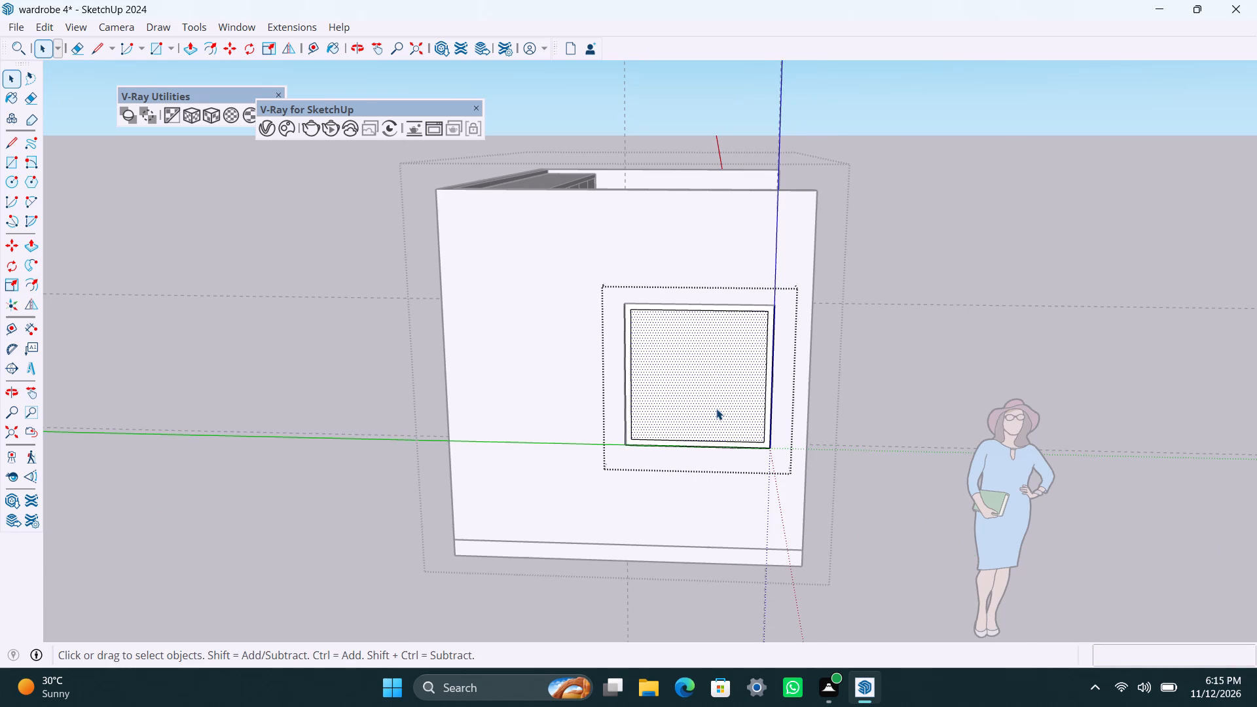
key(Delete)
Push/pull the window frame face to a thickness of 1.5".
scroll(658, 422, up, 3)
middle_drag(634, 465, 537, 541)
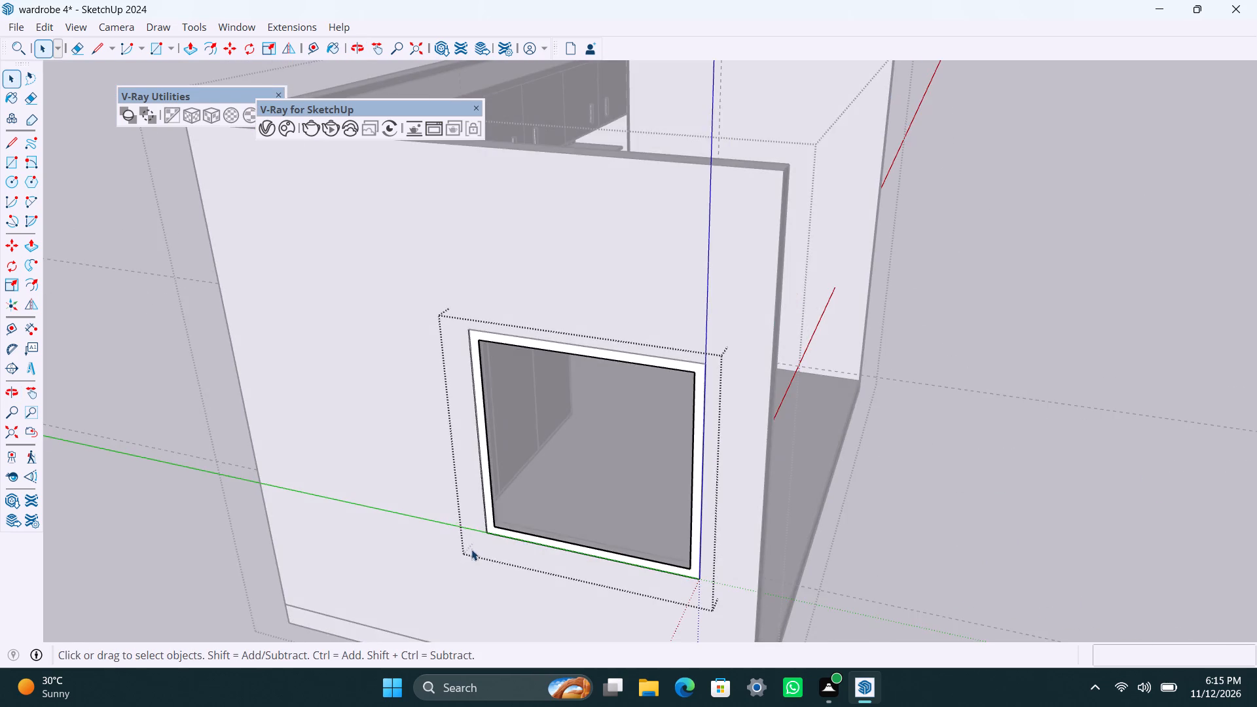
scroll(471, 545, up, 5)
click(496, 496)
key(p)
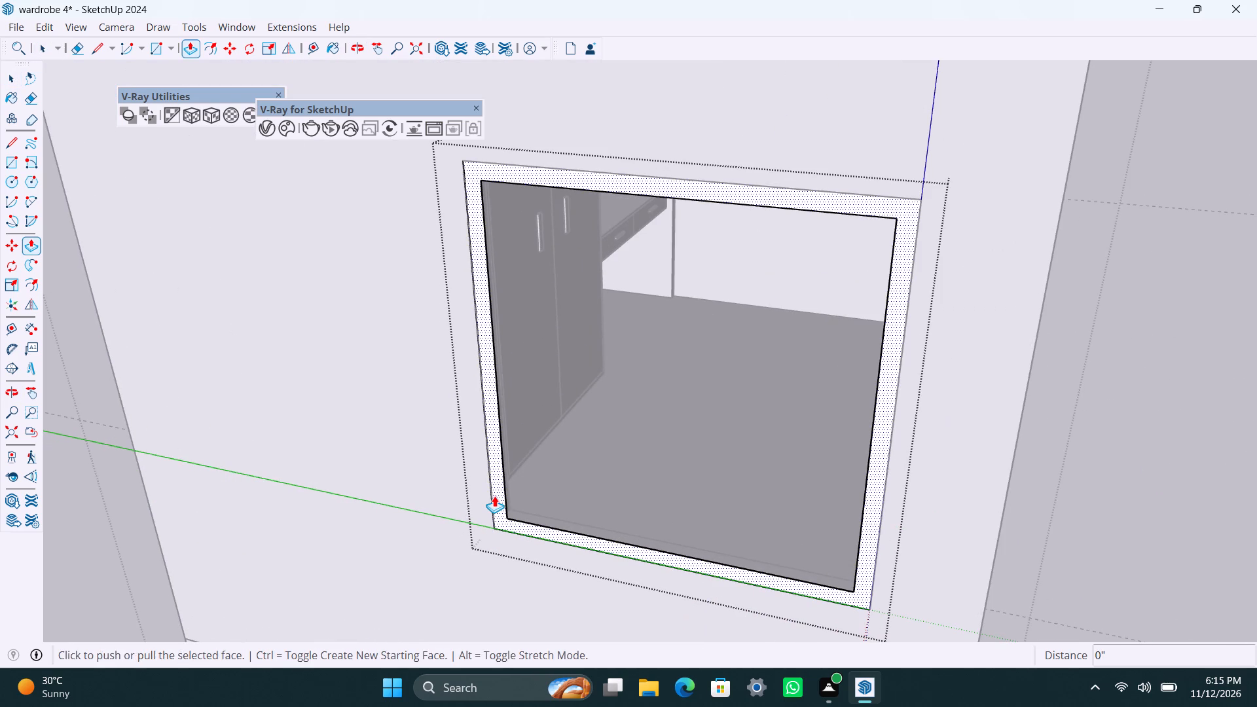
click(494, 496)
text(1.5")
key(Return)
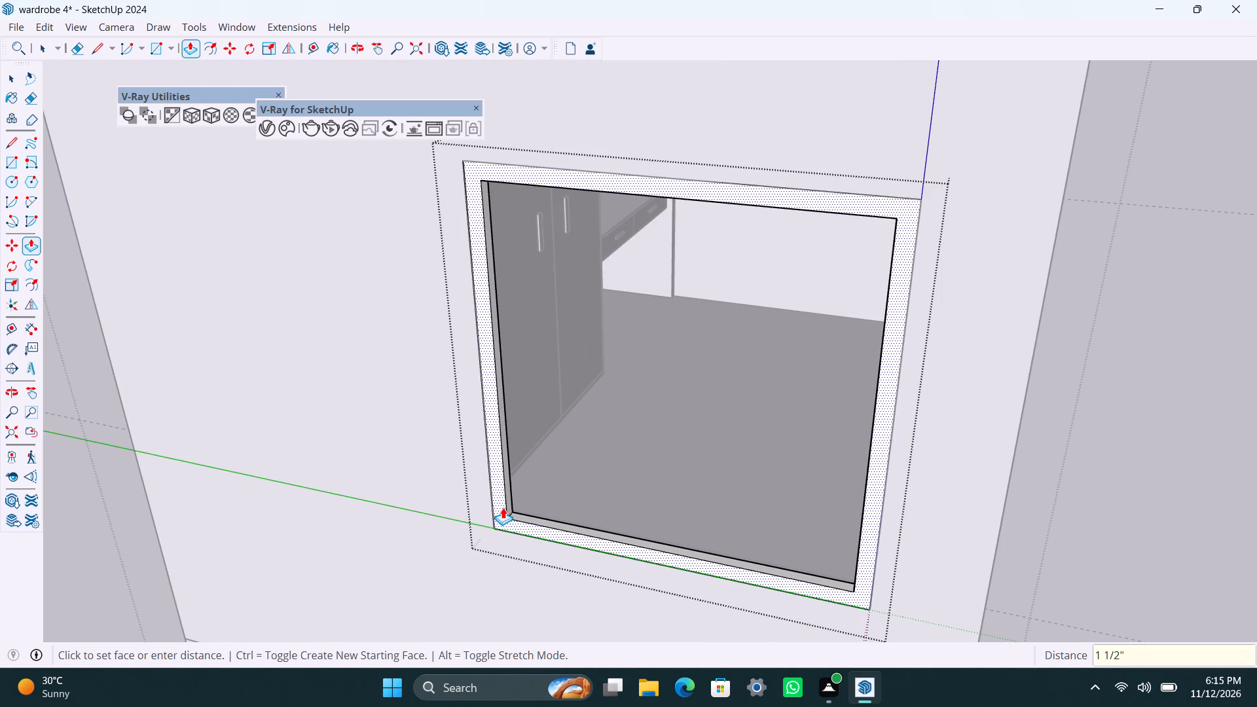
Pull the window frame face 1.5" outward from the wall and leave the window group.
click(503, 507)
text(1.5")
key(Return)
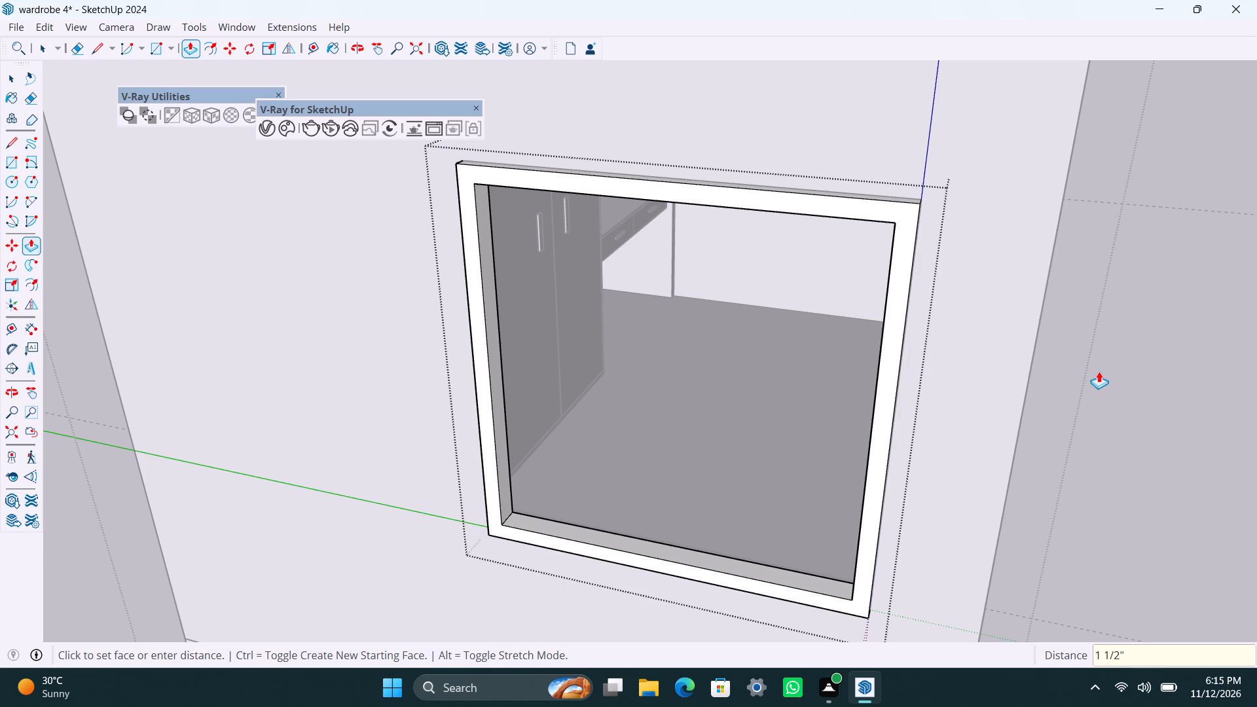
scroll(1083, 380, down, 4)
key(space)
scroll(942, 426, down, 9)
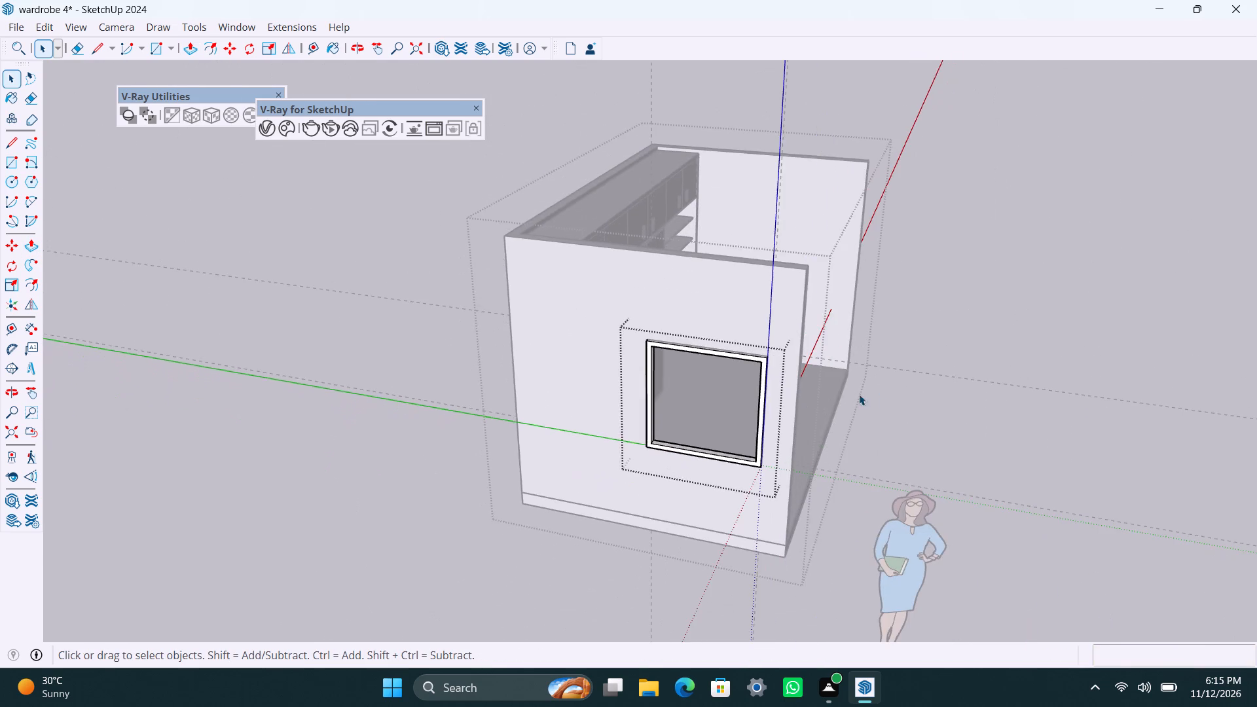
click(914, 352)
Draw a 1' 10" x 3' 8" rectangle over the left half of the window frame's opening and make it a group.
scroll(706, 452, up, 3)
scroll(640, 437, up, 3)
middle_drag(629, 467, 526, 501)
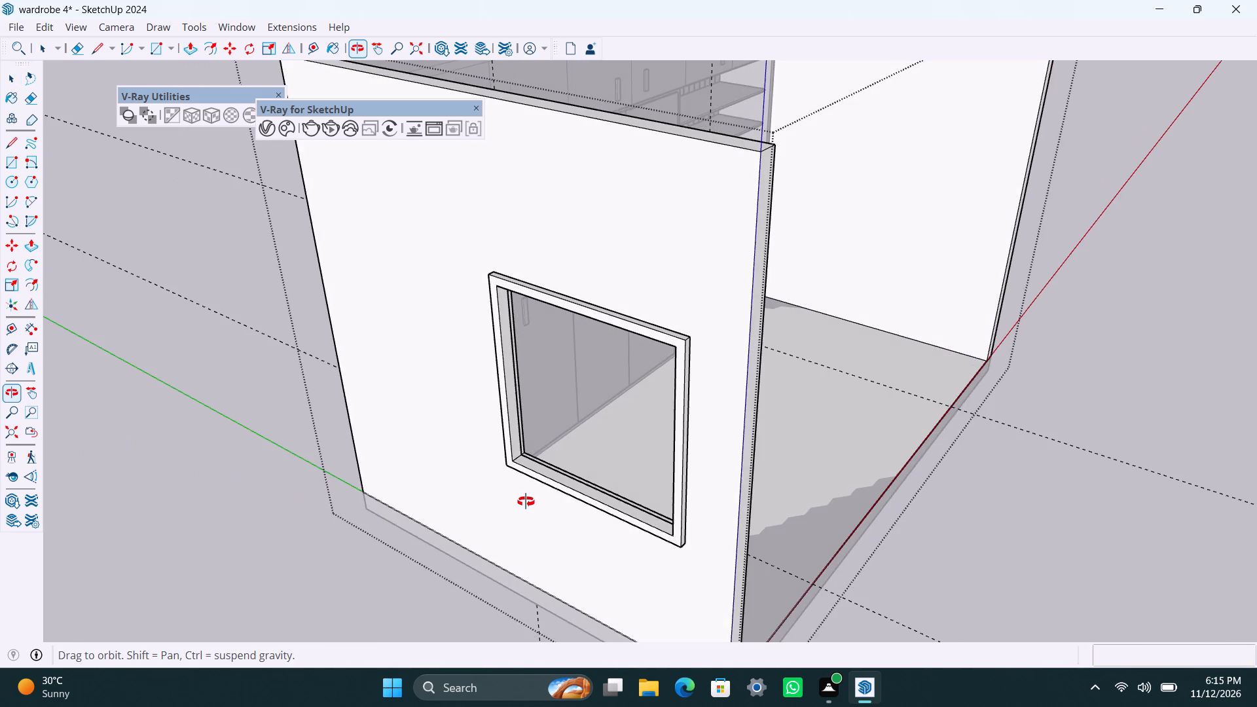
middle_drag(526, 501, 171, 562)
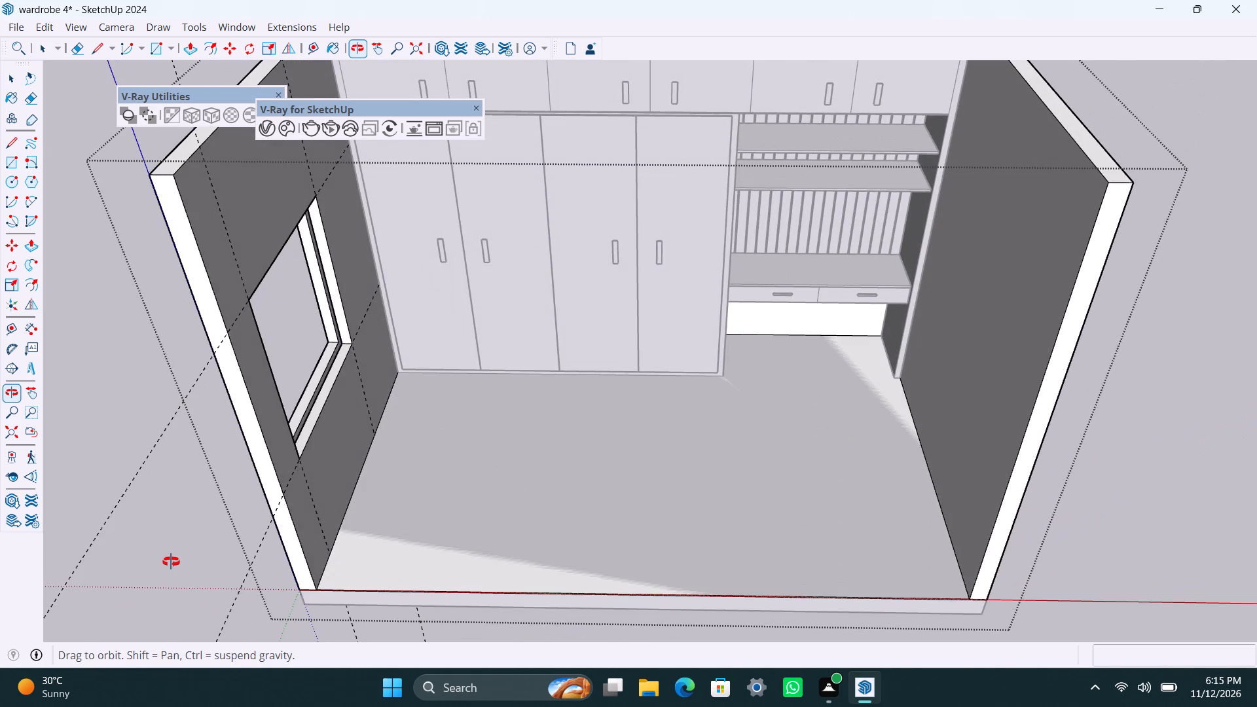
middle_drag(171, 562, 803, 505)
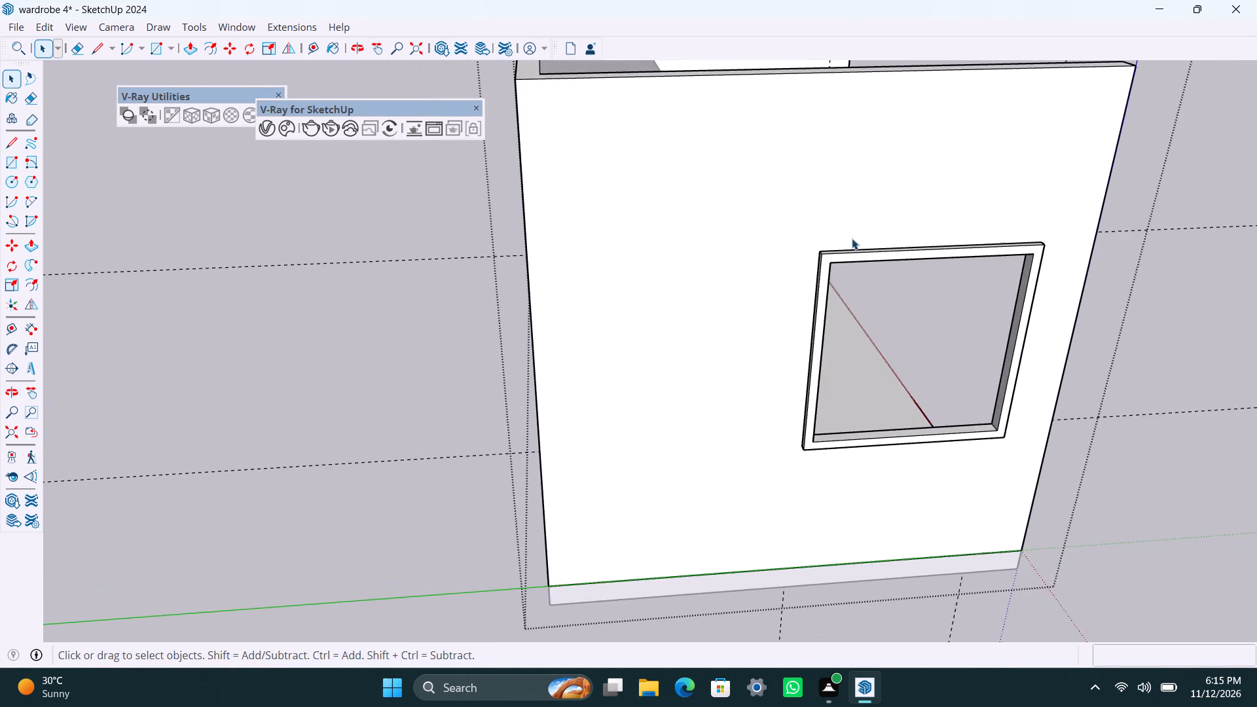
scroll(852, 240, up, 1)
middle_drag(803, 297, 740, 297)
scroll(754, 280, up, 2)
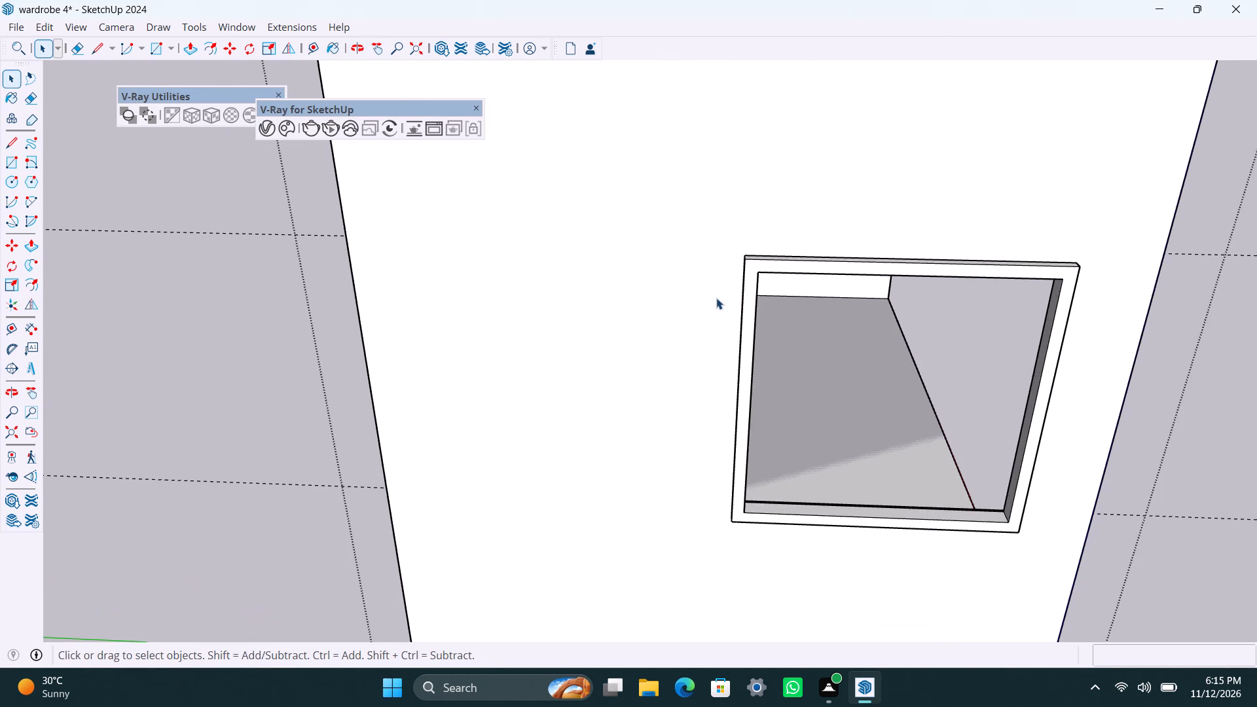
key(r)
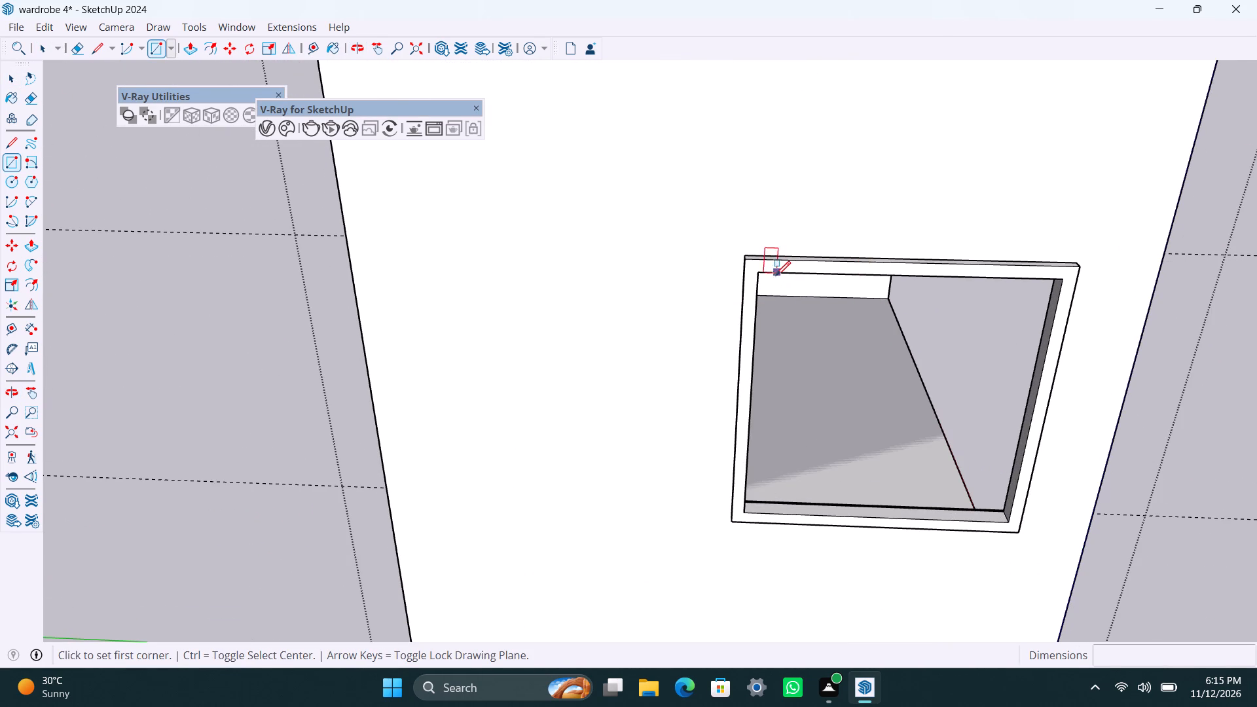
click(763, 273)
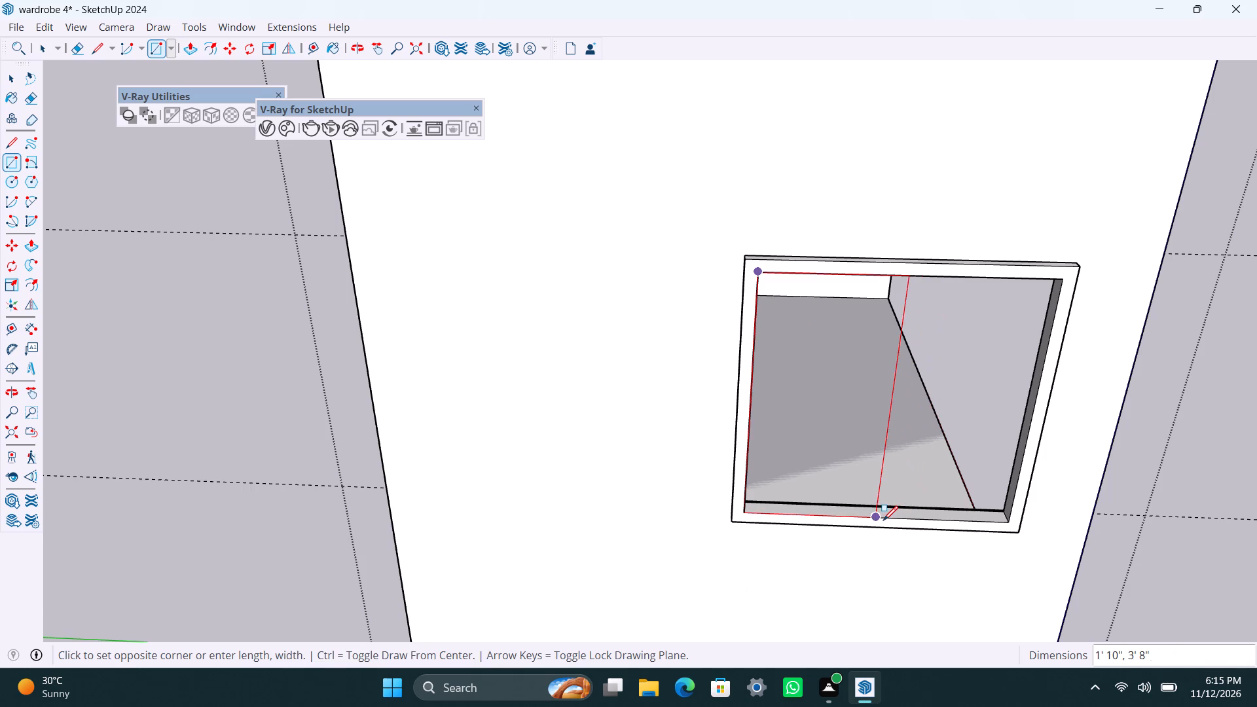
click(883, 520)
key(space)
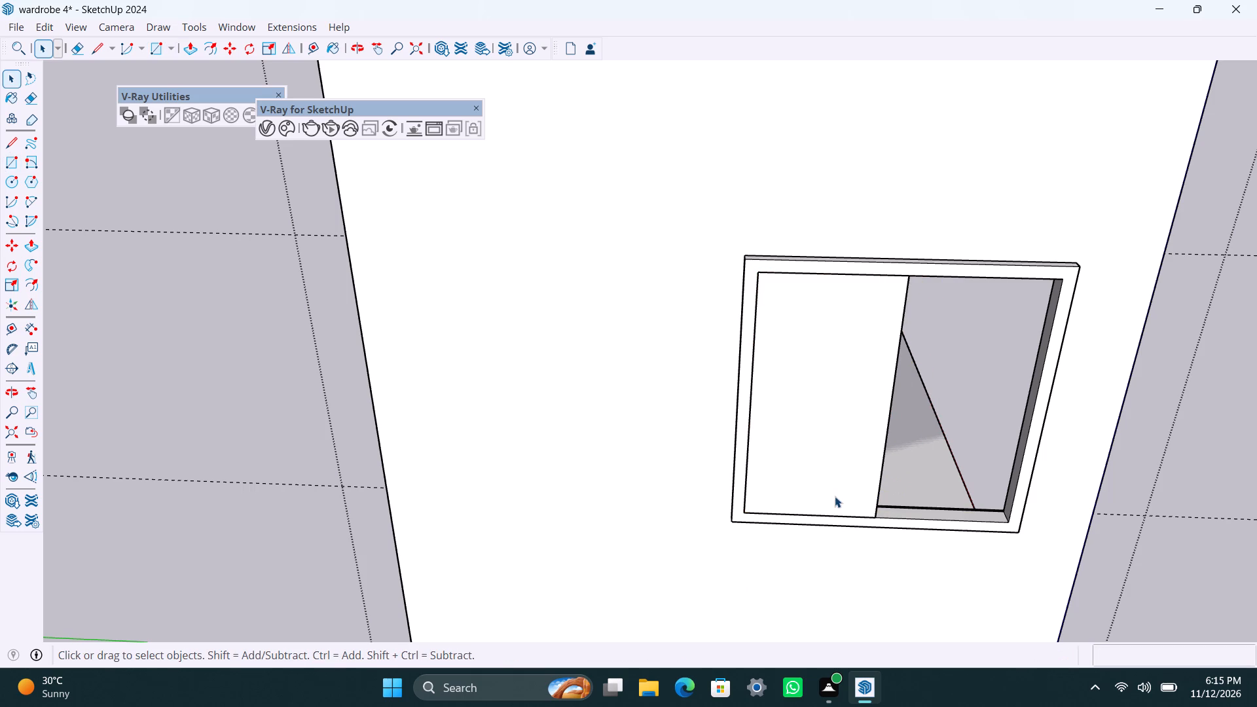
double_click(835, 463)
right_click(835, 463)
click(884, 223)
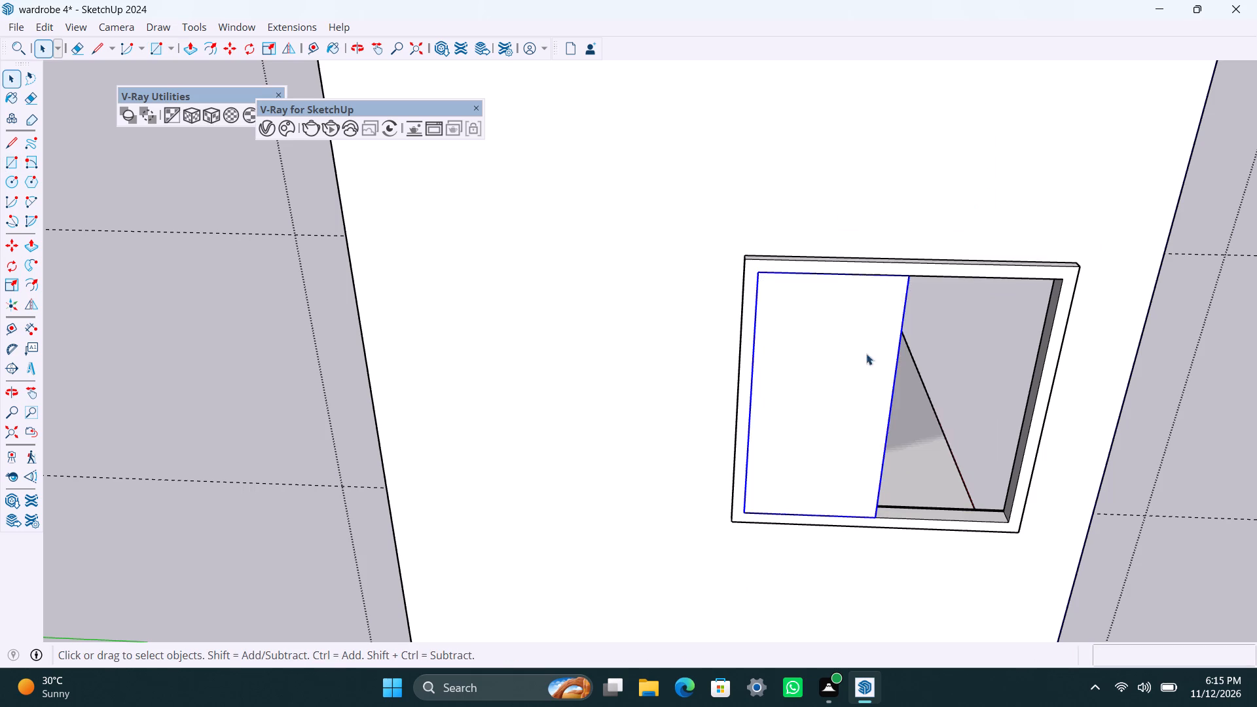
Inside the left window panel's group, push/pull the face inward to a thickness of 18 mm, then leave the group.
scroll(844, 430, down, 4)
middle_drag(856, 469, 524, 369)
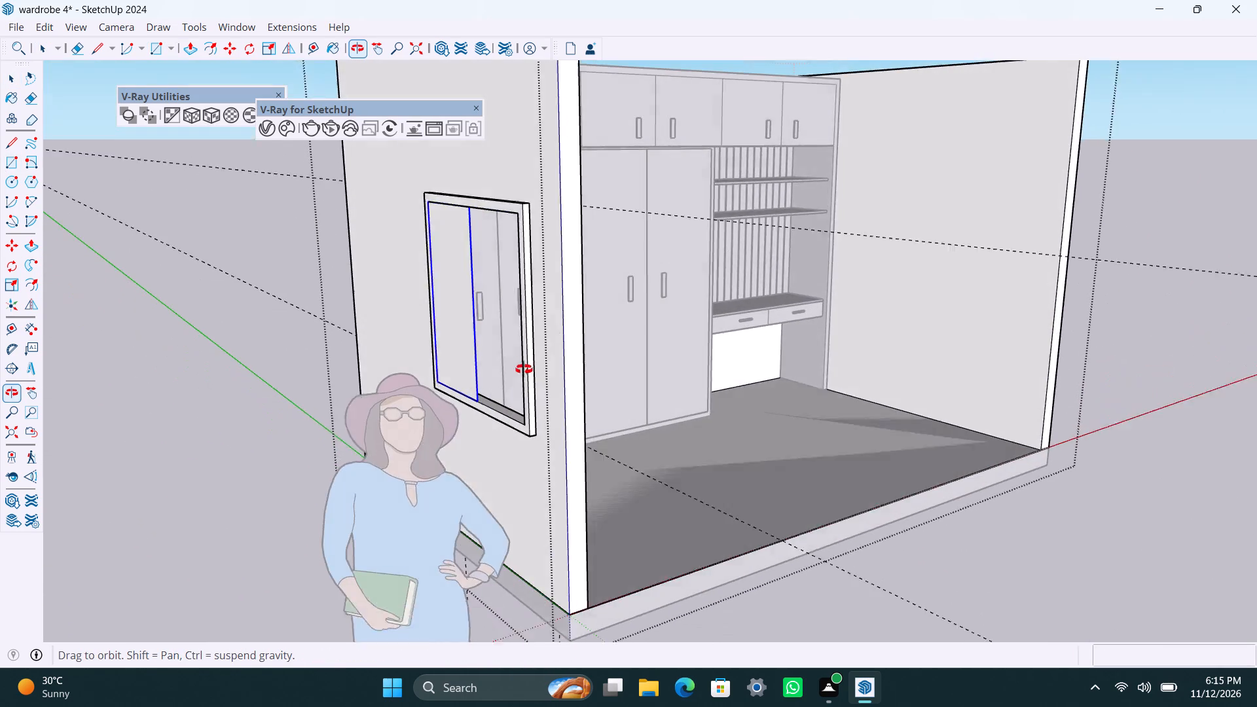
middle_drag(524, 369, 657, 354)
scroll(623, 340, up, 3)
middle_drag(608, 424, 606, 429)
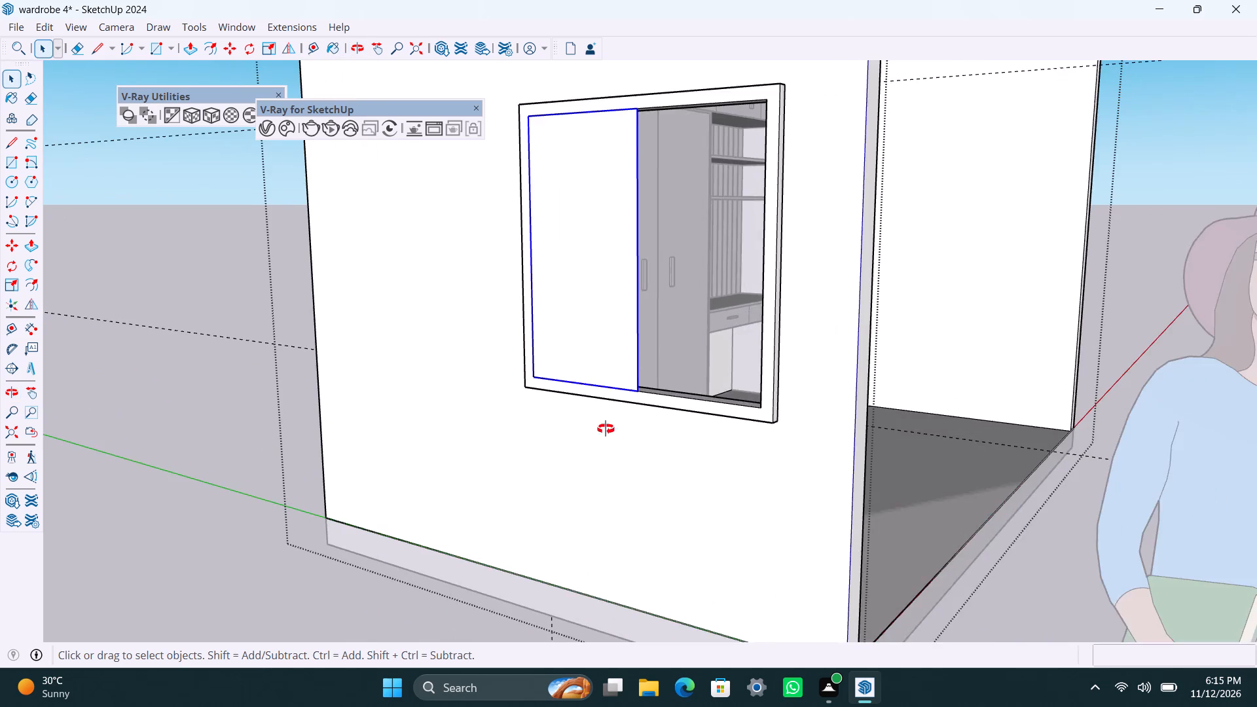
middle_drag(606, 429, 574, 484)
scroll(558, 473, up, 3)
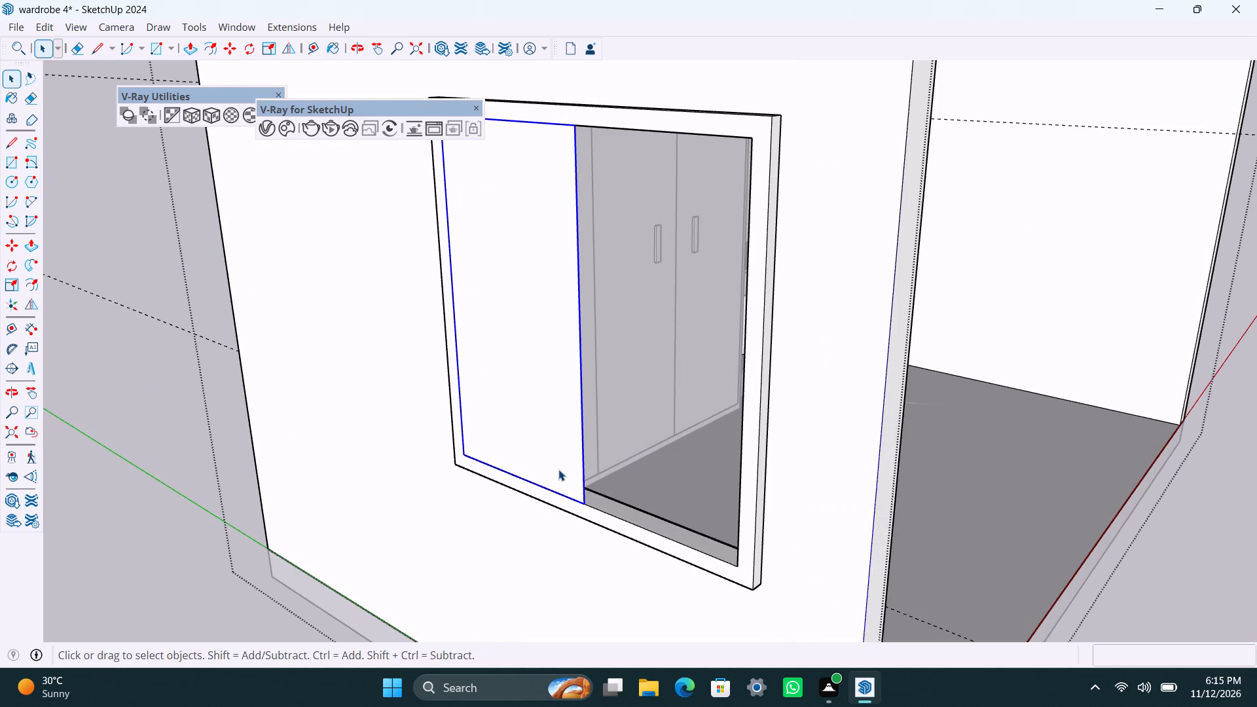
scroll(549, 441, down, 3)
scroll(564, 460, up, 3)
double_click(564, 461)
right_click(555, 458)
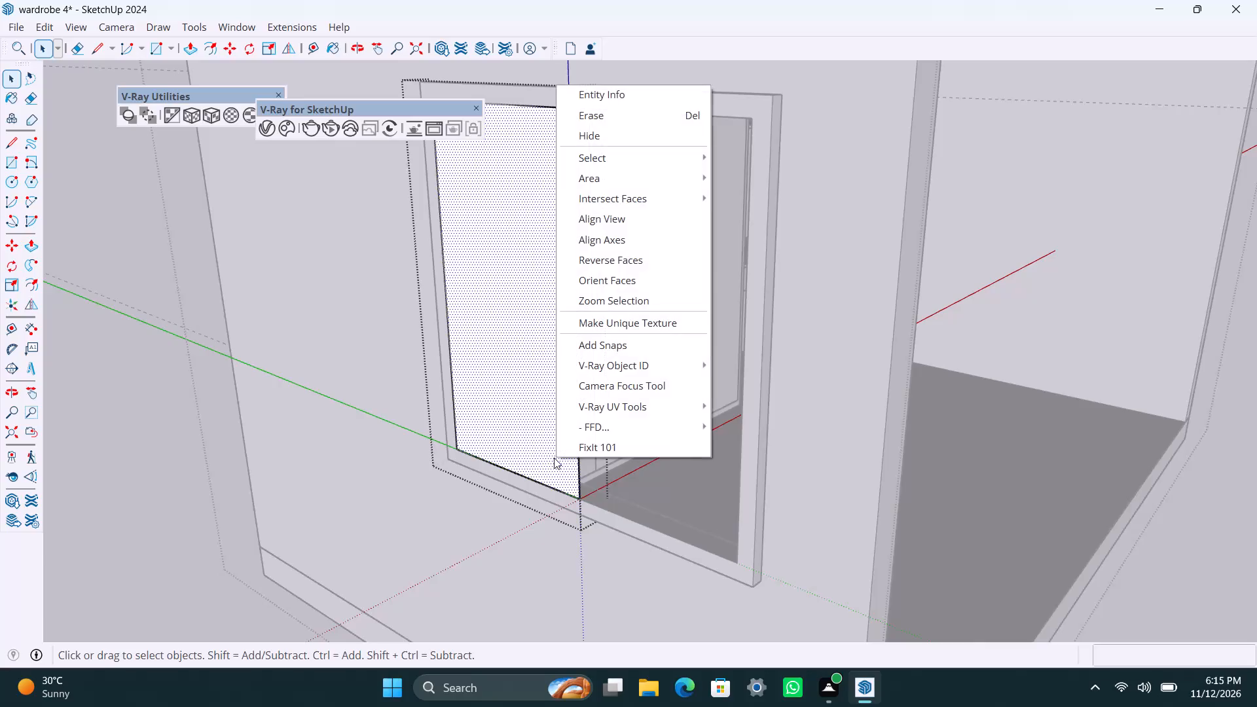
click(534, 320)
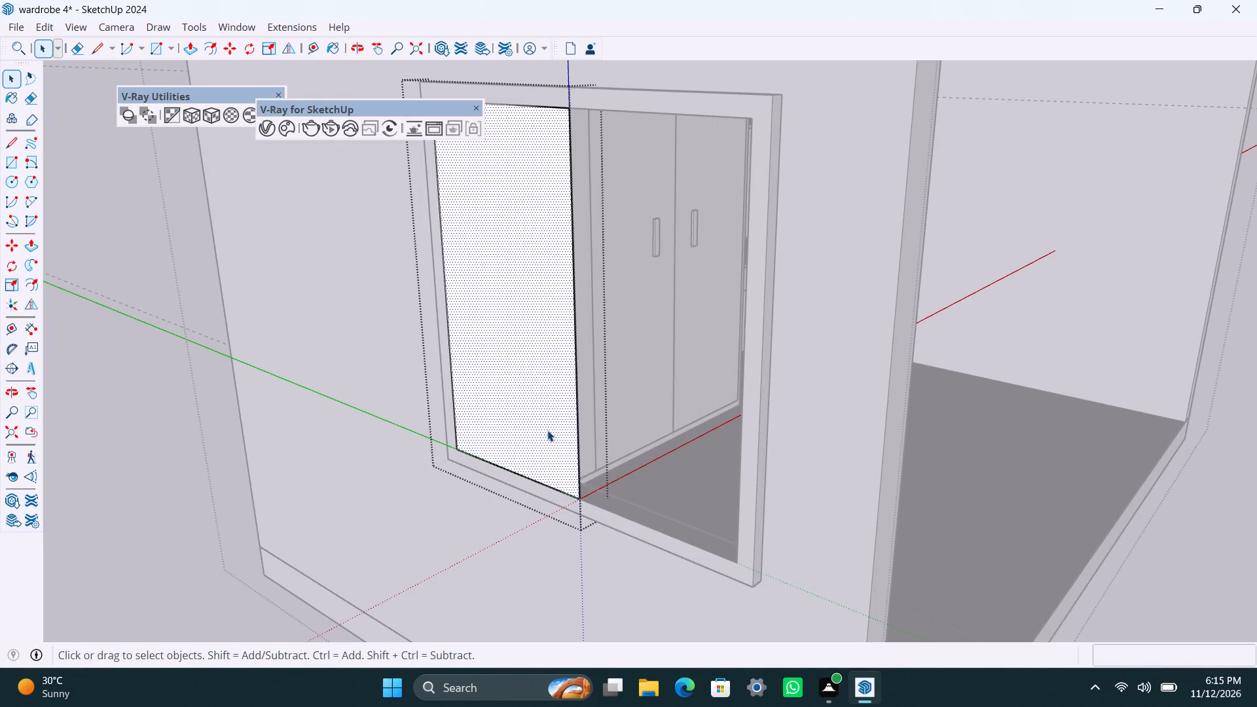
right_click(547, 430)
triple_click(543, 430)
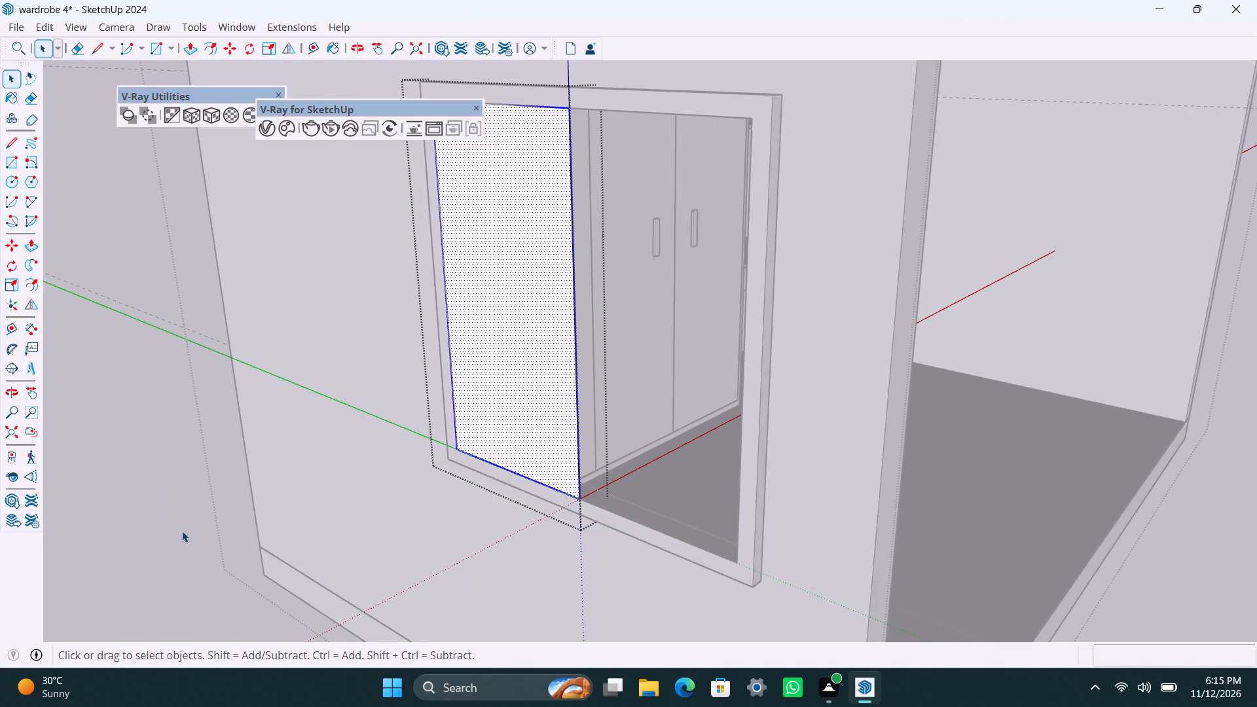
click(151, 494)
double_click(513, 443)
click(513, 443)
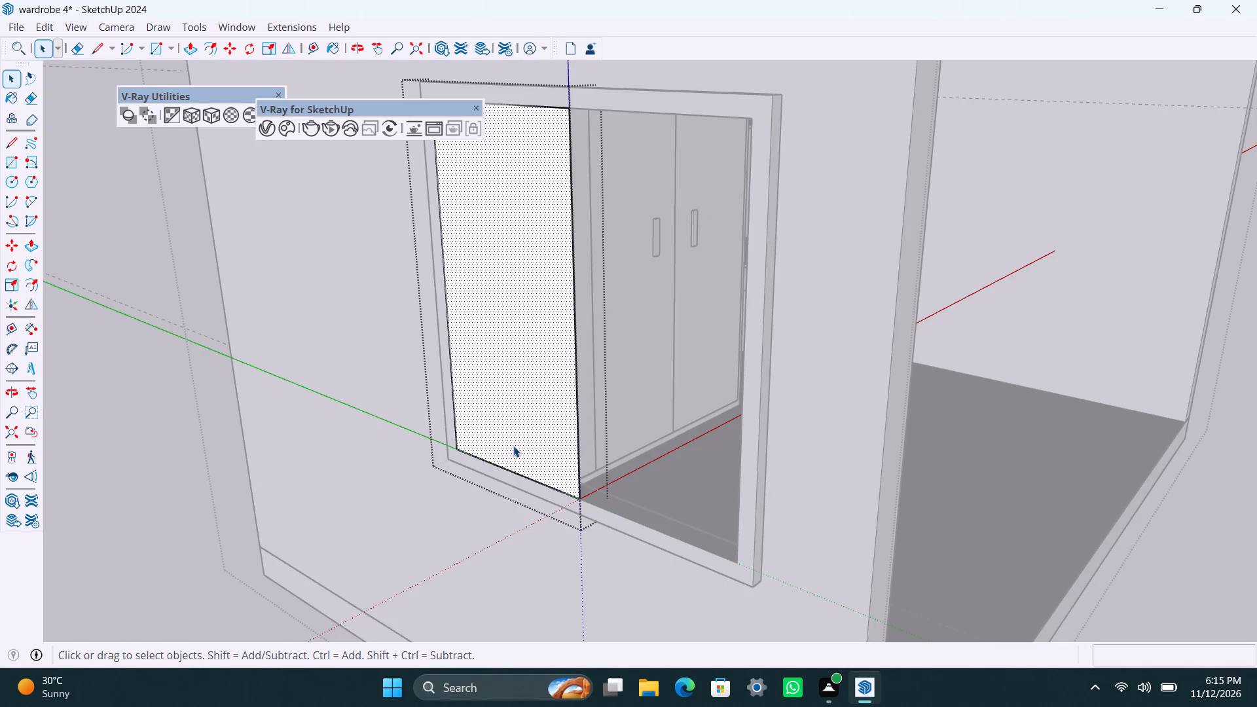
key(p)
click(515, 446)
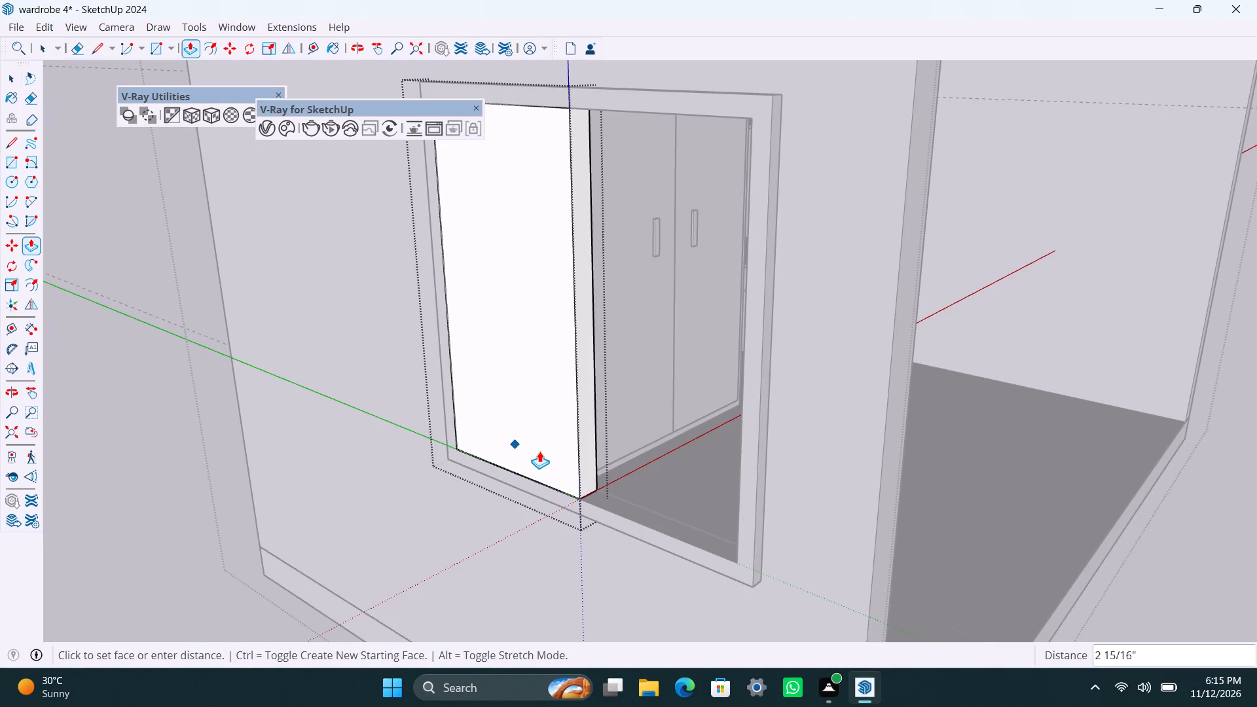
text(18mm)
key(Return)
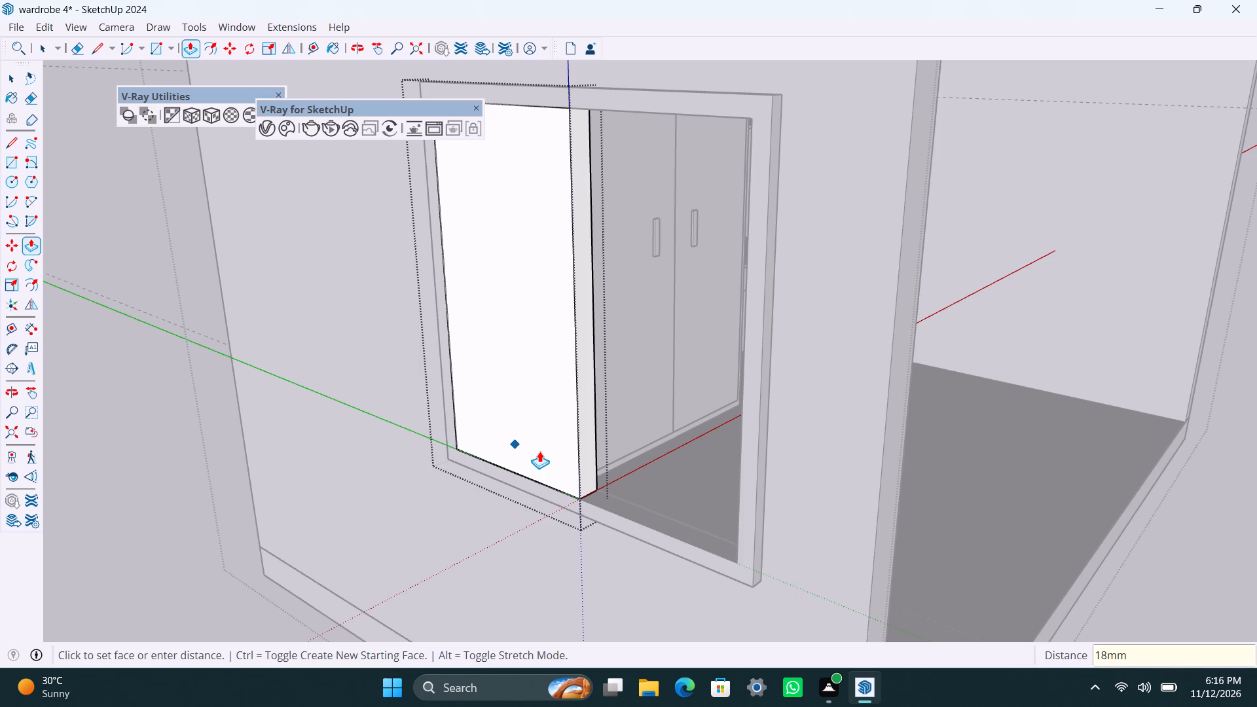
key(space)
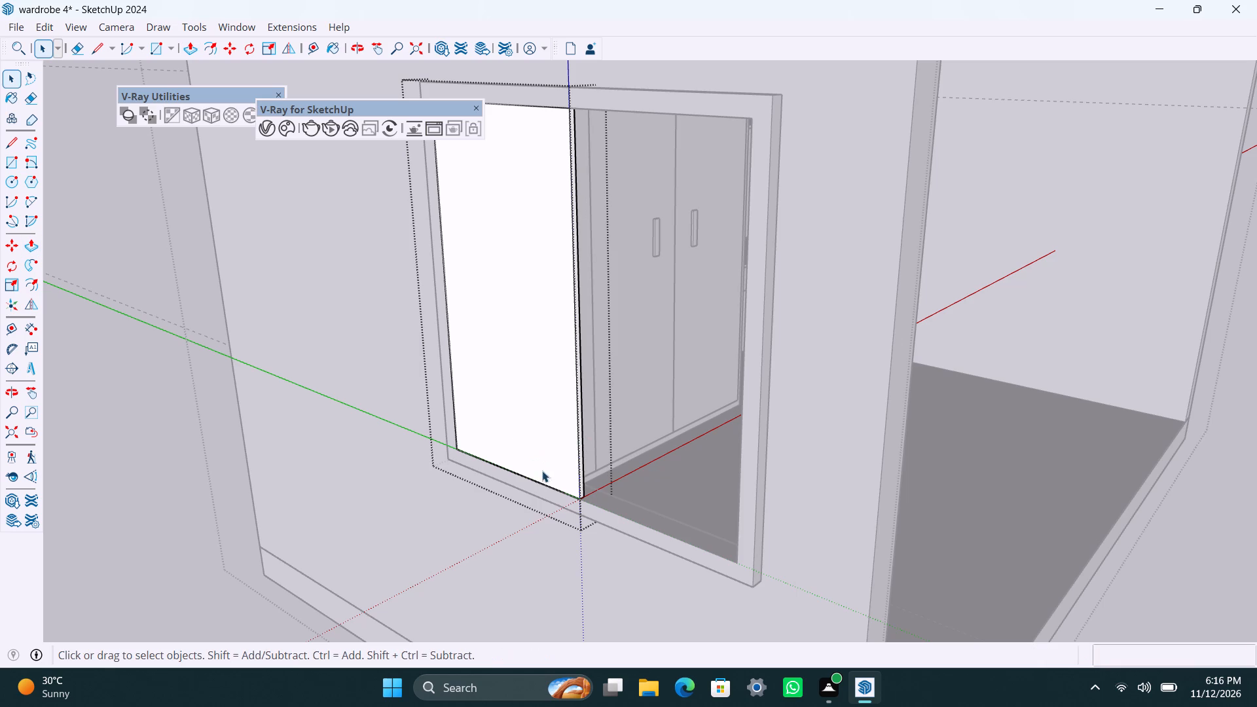
click(542, 470)
click(458, 566)
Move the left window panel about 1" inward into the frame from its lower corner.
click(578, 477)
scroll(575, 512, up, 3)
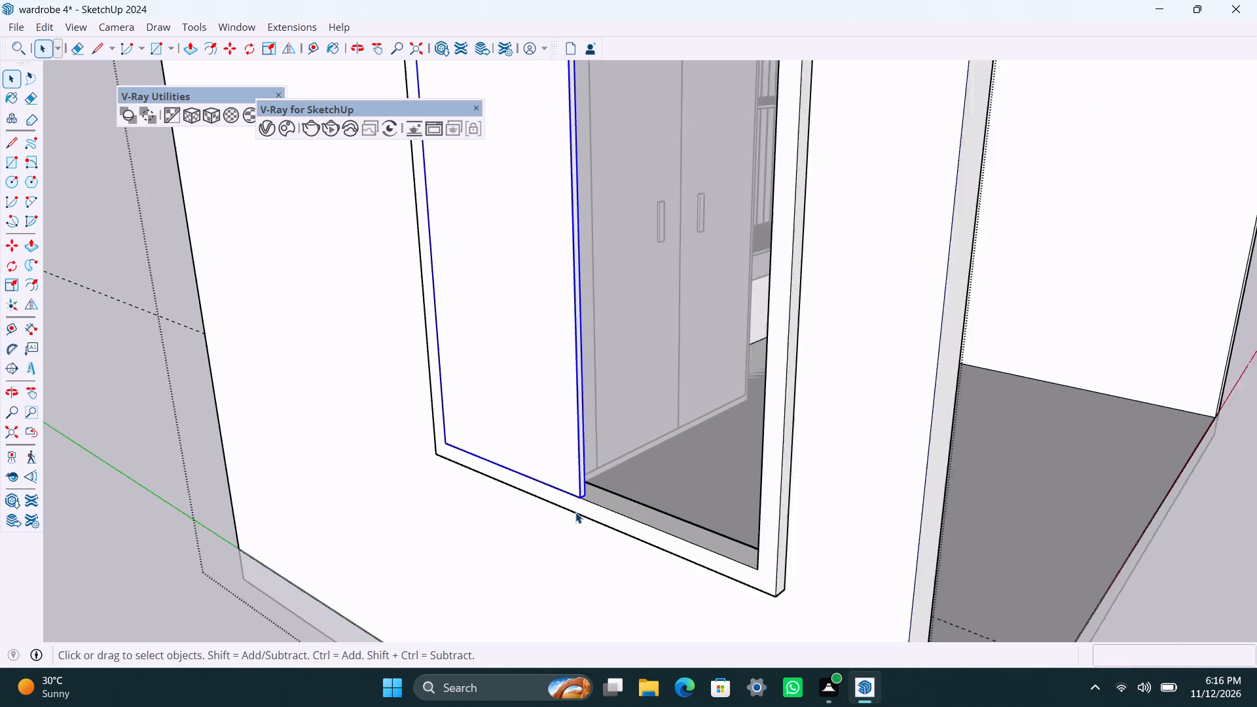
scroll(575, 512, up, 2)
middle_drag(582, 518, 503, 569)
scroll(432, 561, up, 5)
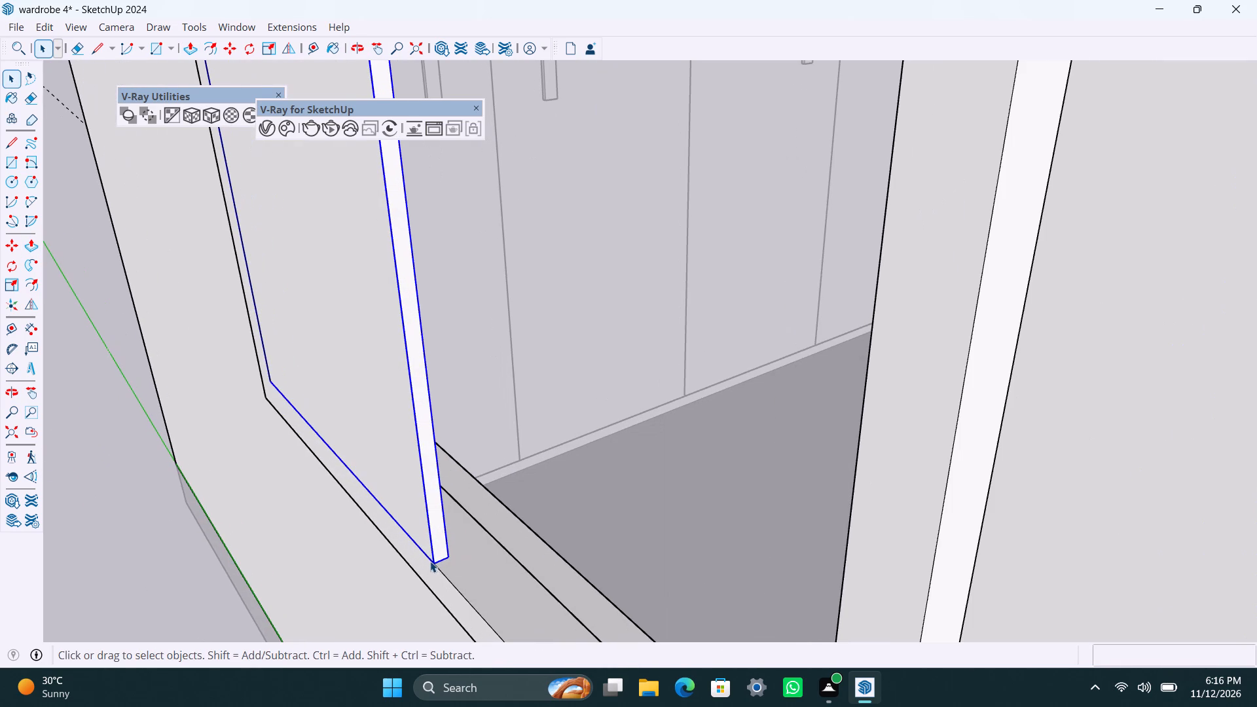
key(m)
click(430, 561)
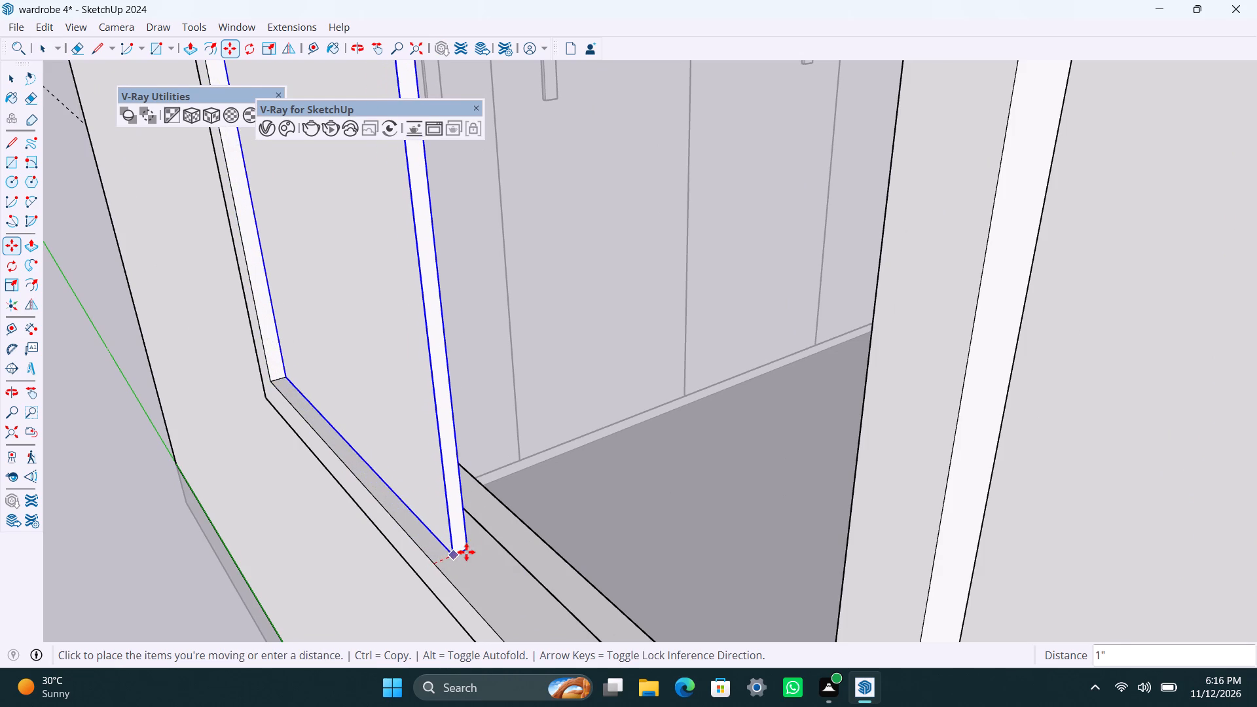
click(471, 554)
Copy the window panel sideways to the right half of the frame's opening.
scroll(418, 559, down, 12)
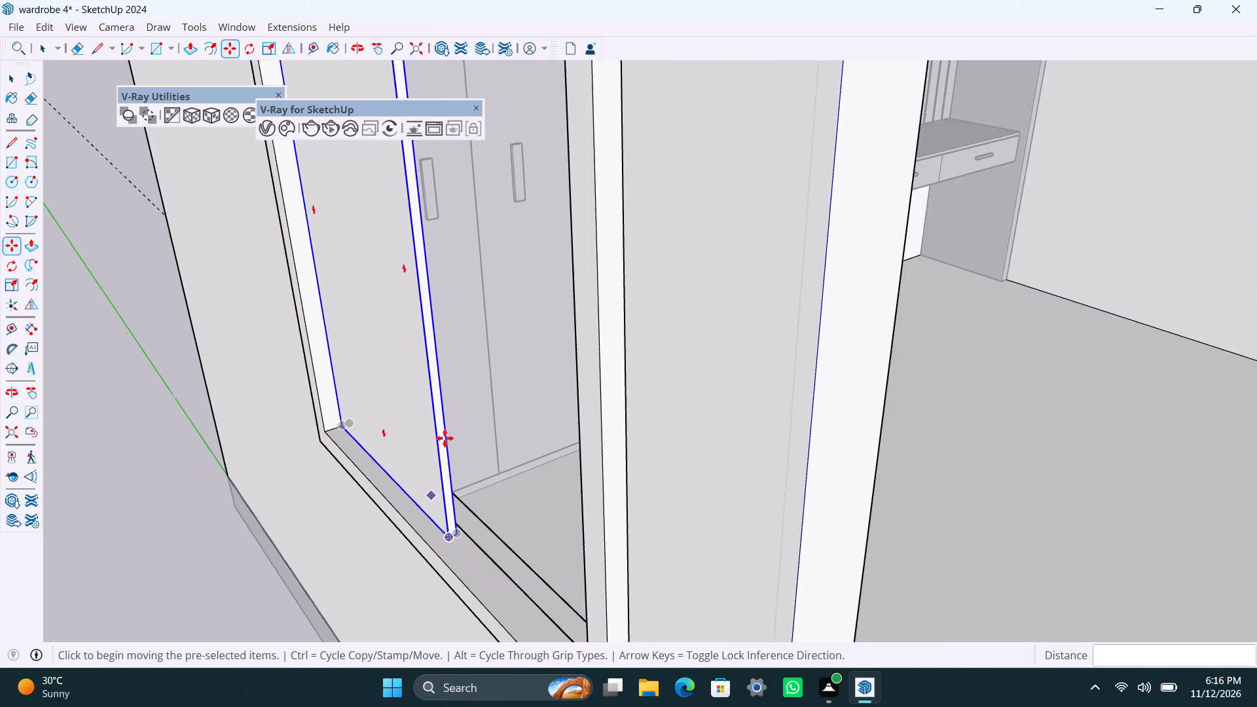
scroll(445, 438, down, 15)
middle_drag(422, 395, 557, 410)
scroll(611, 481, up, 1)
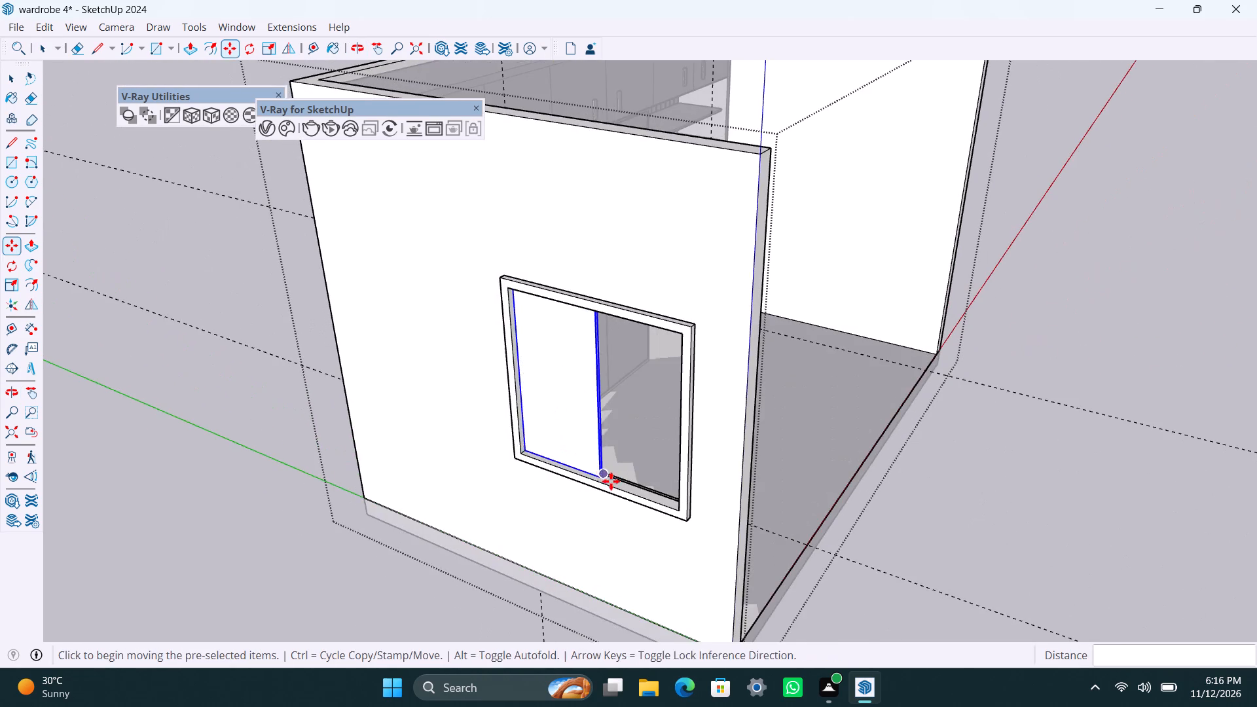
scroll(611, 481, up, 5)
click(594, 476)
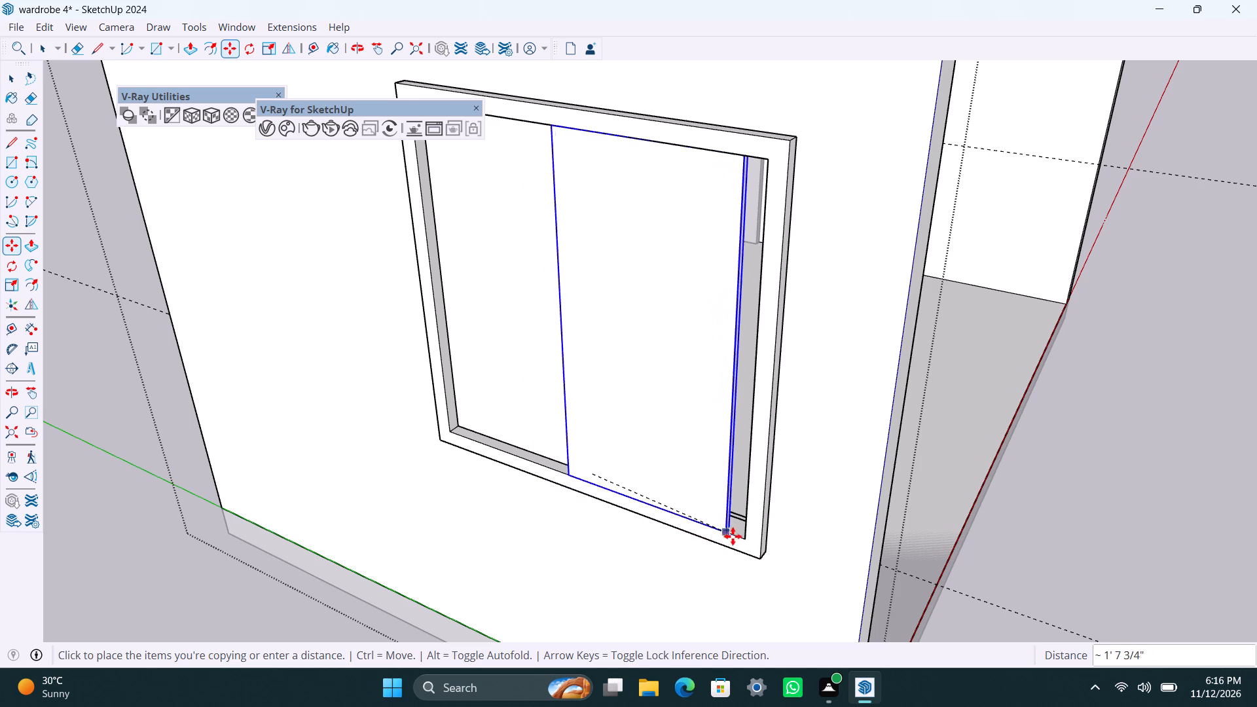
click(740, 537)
Save the model.
scroll(626, 510, up, 8)
middle_drag(466, 515, 505, 528)
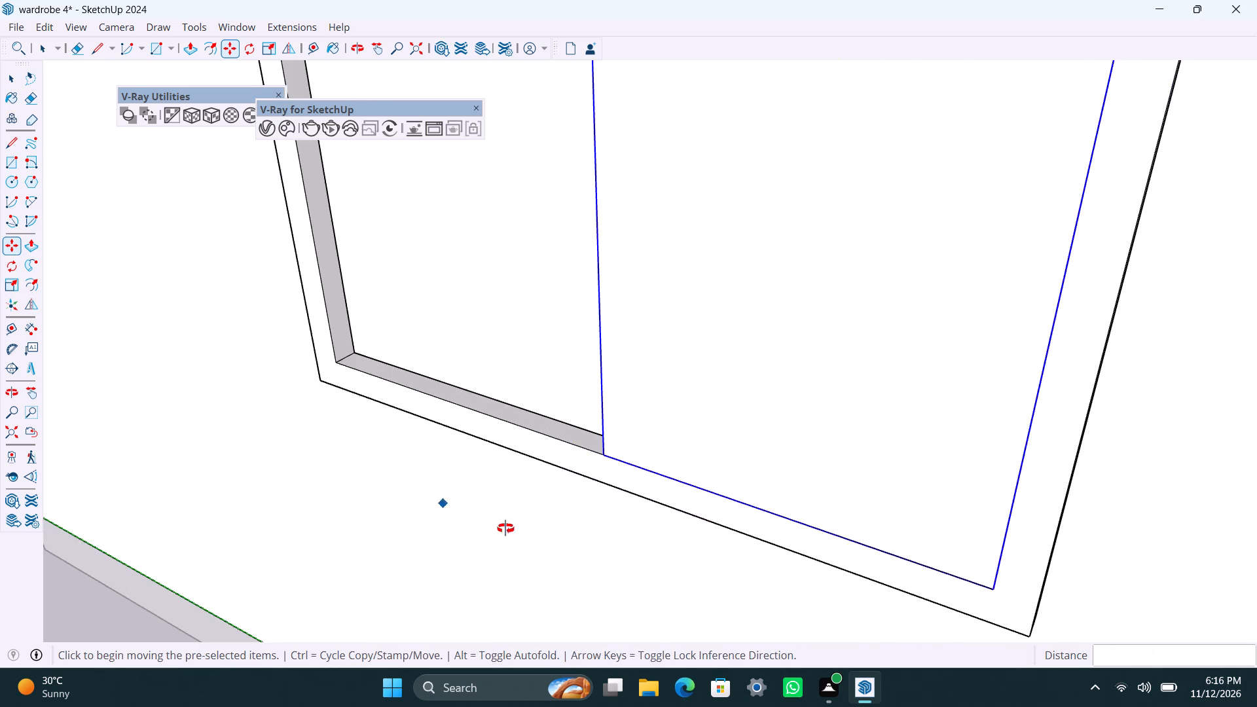
middle_drag(505, 528, 610, 562)
scroll(863, 543, up, 7)
middle_drag(915, 504, 1003, 550)
key(ctrl+s)
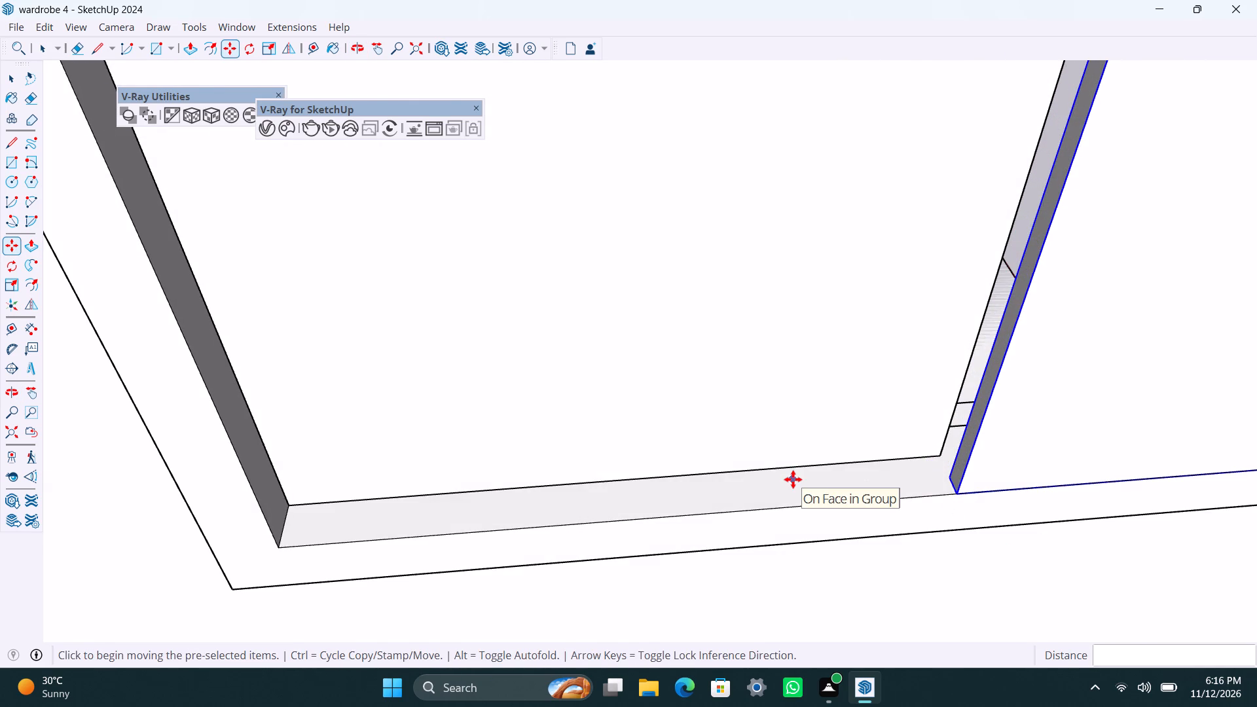
key(ctrl+s)
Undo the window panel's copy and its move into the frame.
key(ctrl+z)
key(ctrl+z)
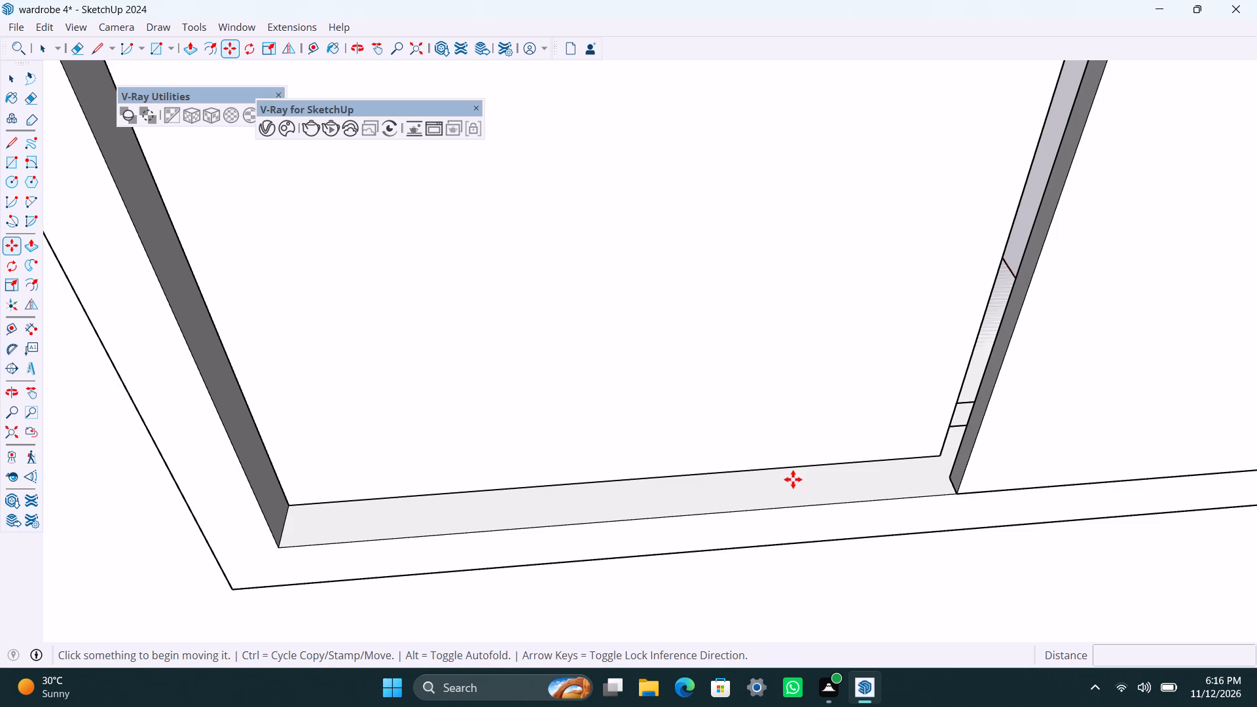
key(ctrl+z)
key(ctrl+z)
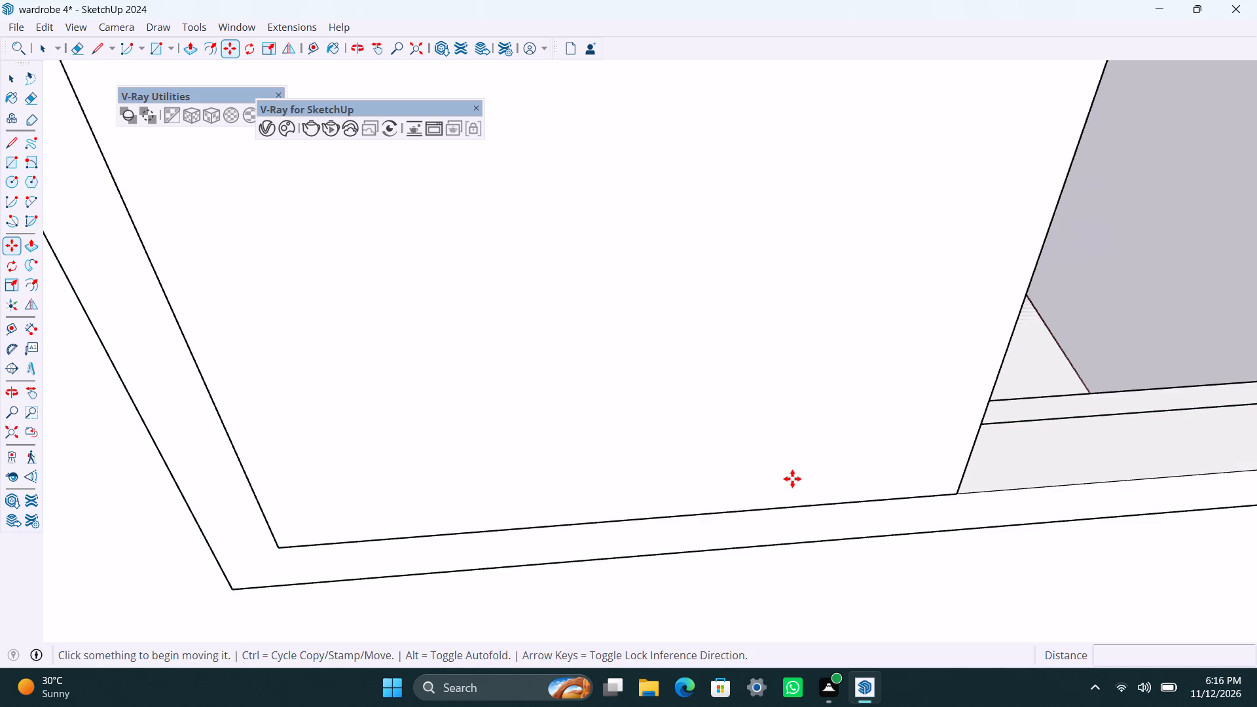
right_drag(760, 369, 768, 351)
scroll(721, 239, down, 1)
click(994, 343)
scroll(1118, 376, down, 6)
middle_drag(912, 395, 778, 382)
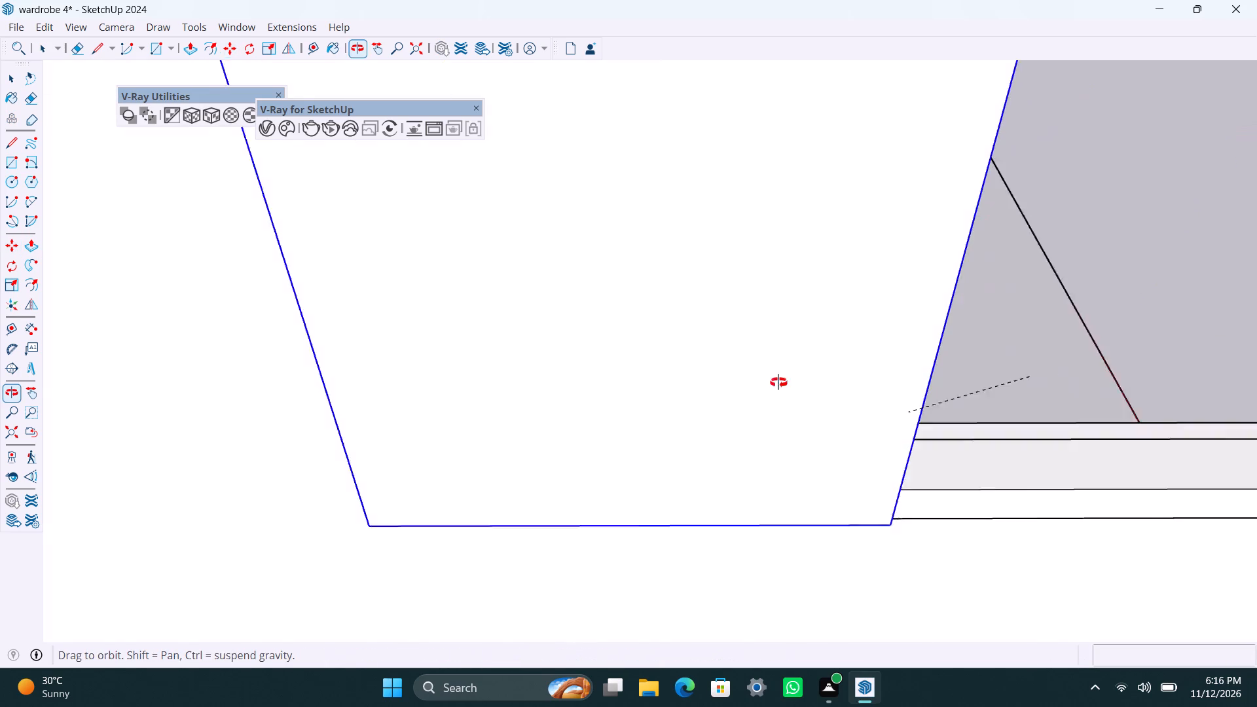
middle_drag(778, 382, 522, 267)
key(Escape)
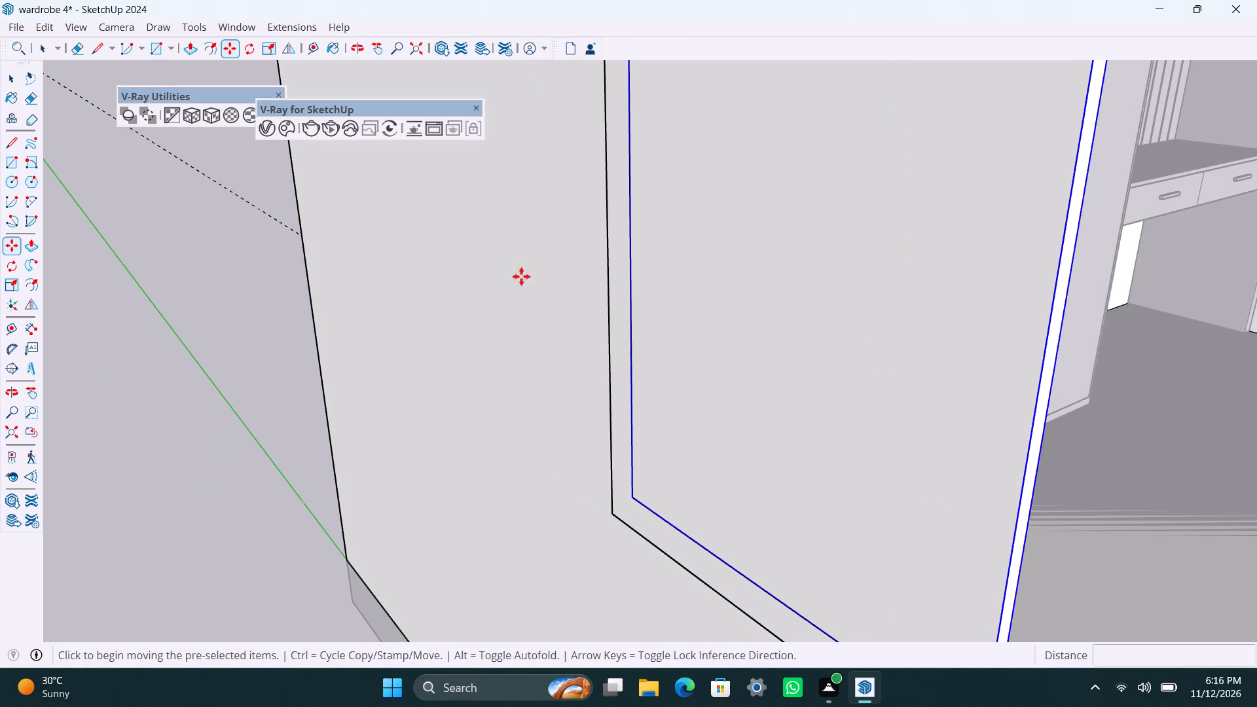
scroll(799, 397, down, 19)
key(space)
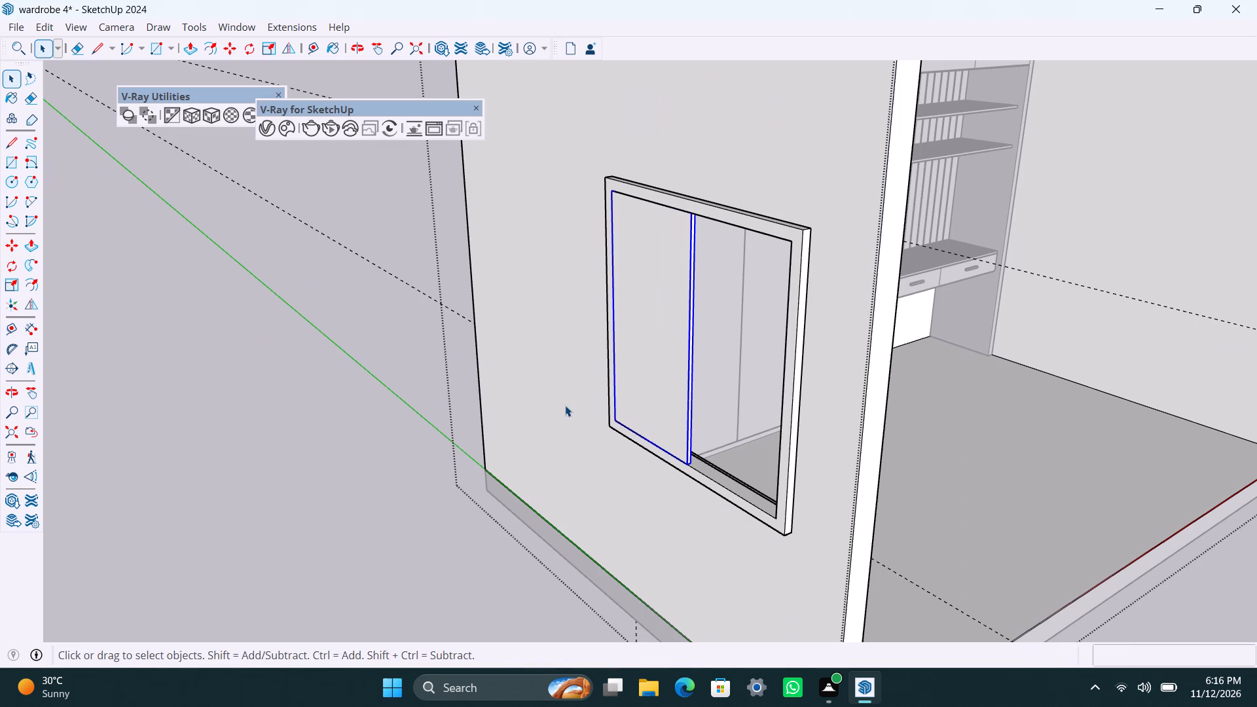
Undo the earlier extrusion of the left window panel, back to its flat face.
scroll(600, 351, down, 6)
middle_drag(634, 352, 586, 382)
scroll(585, 393, up, 8)
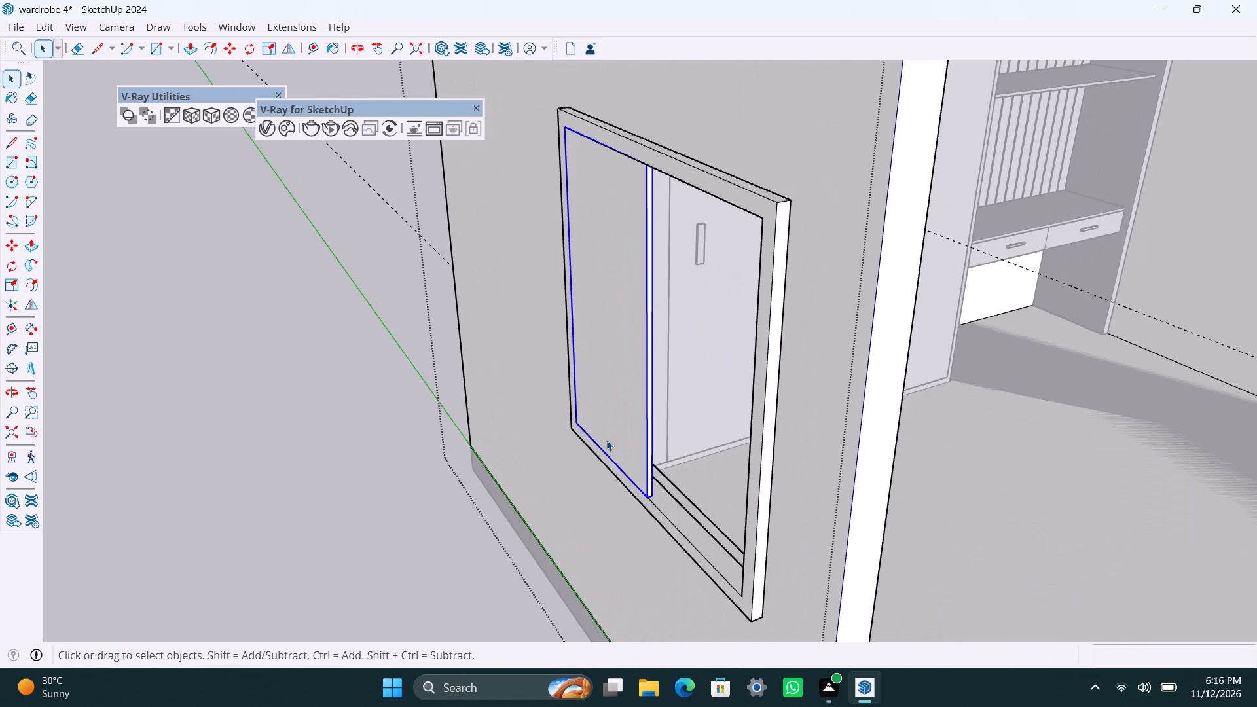
key(ctrl+z)
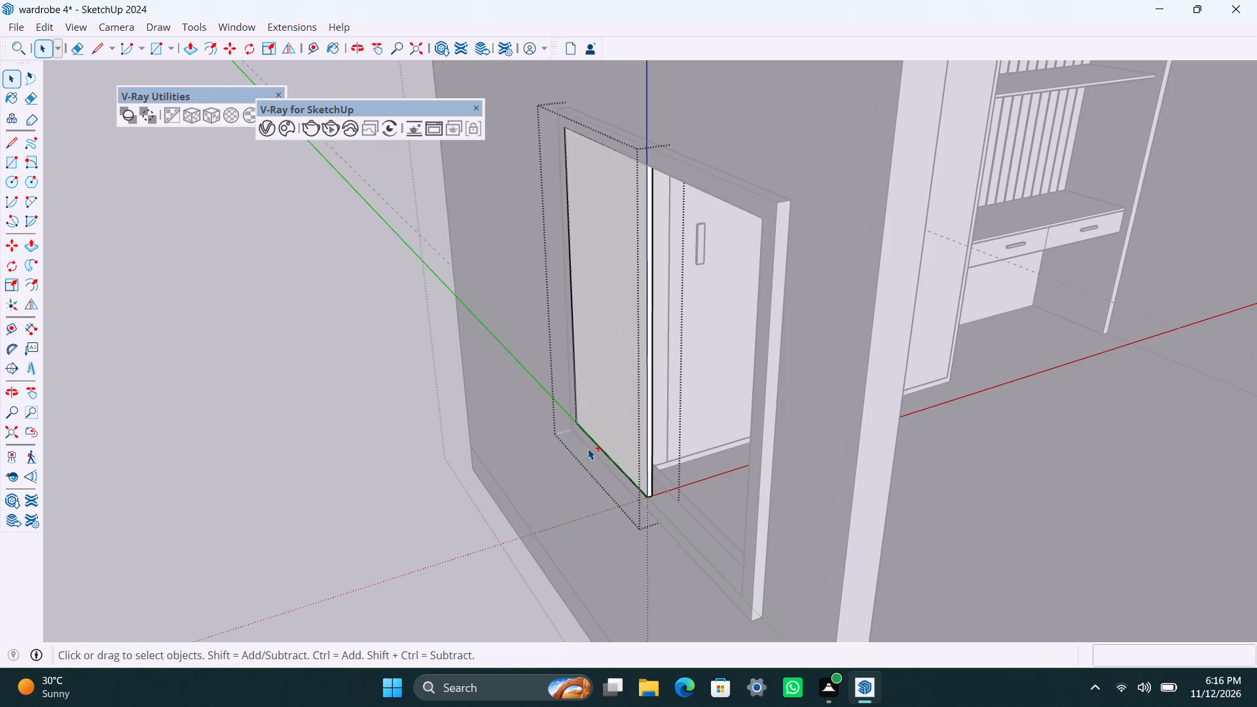
key(ctrl+z)
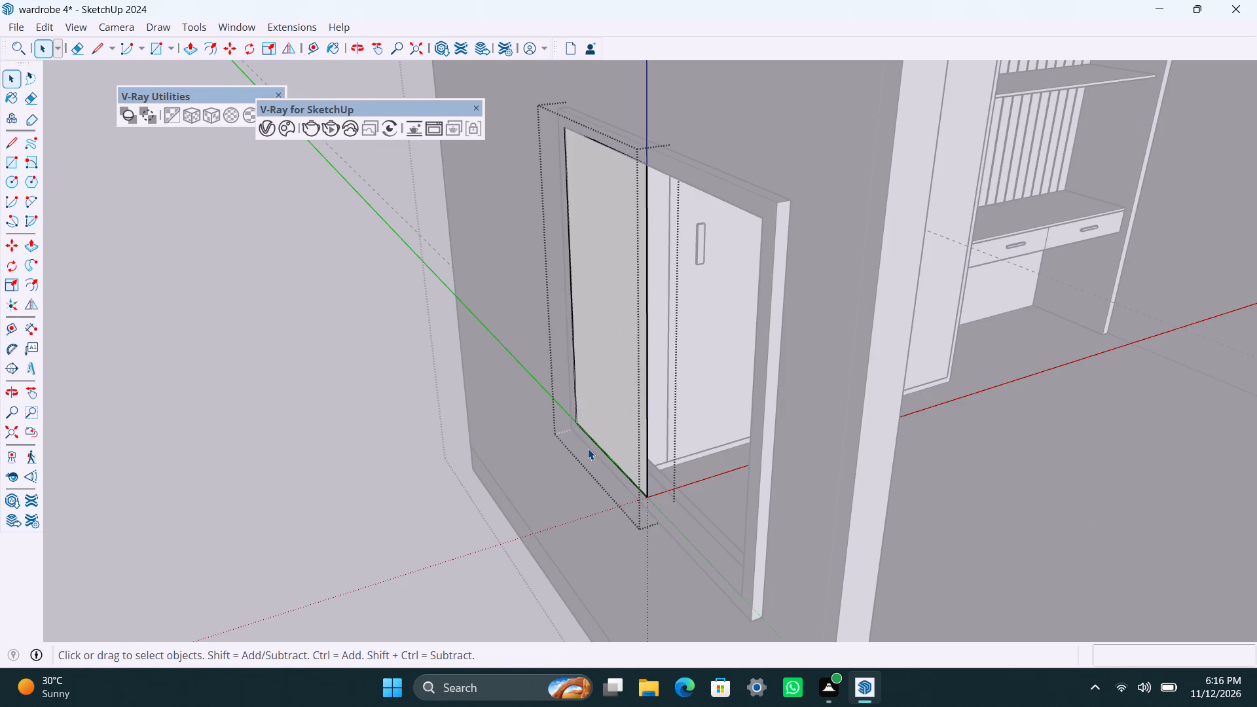
Extrude the left window panel's face 8 mm and close the panel's group.
click(613, 412)
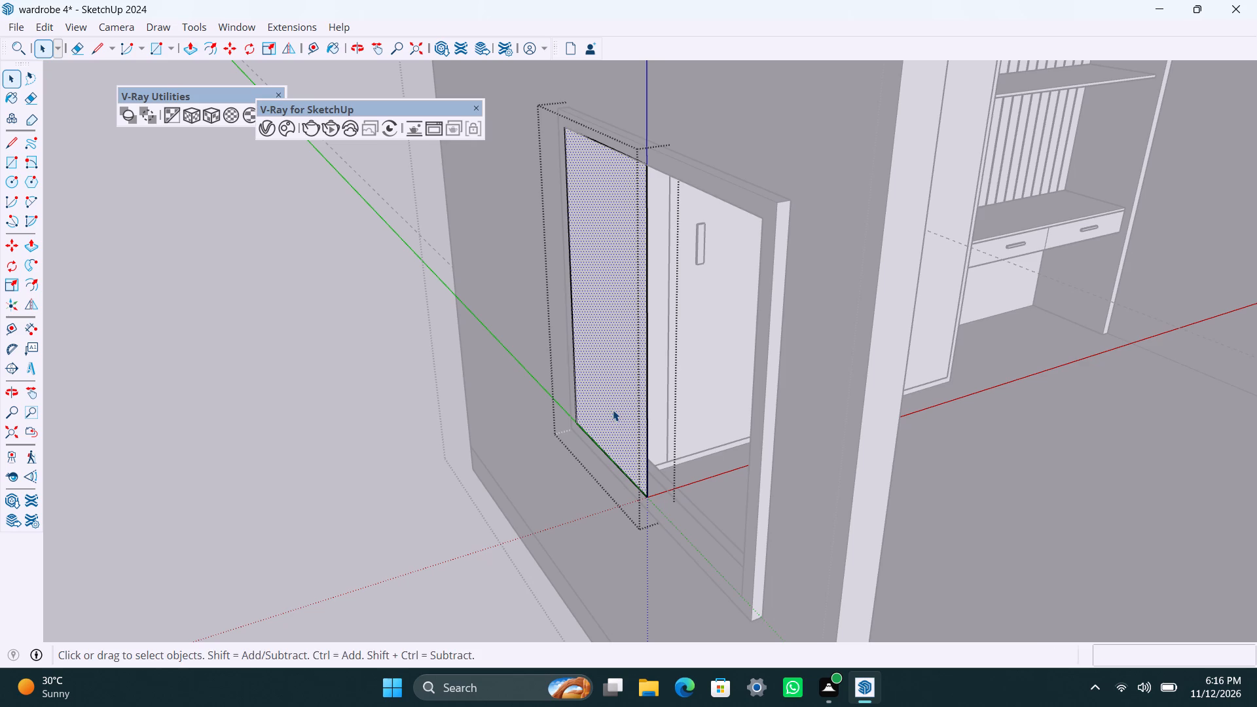
key(p)
click(585, 386)
text(8mm)
key(Return)
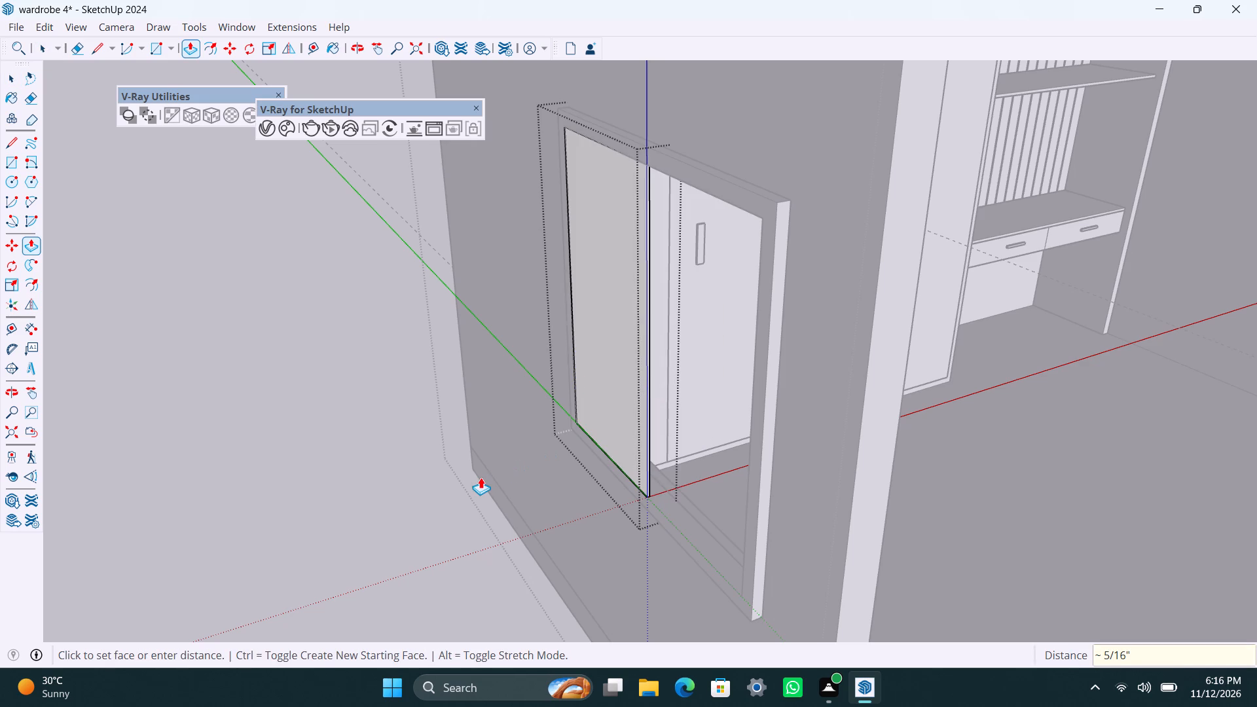
key(space)
click(481, 477)
Move the left window panel about 1 3/4" inward into the frame from its lower corner.
scroll(641, 466, down, 4)
scroll(641, 475, up, 6)
middle_drag(651, 512, 682, 512)
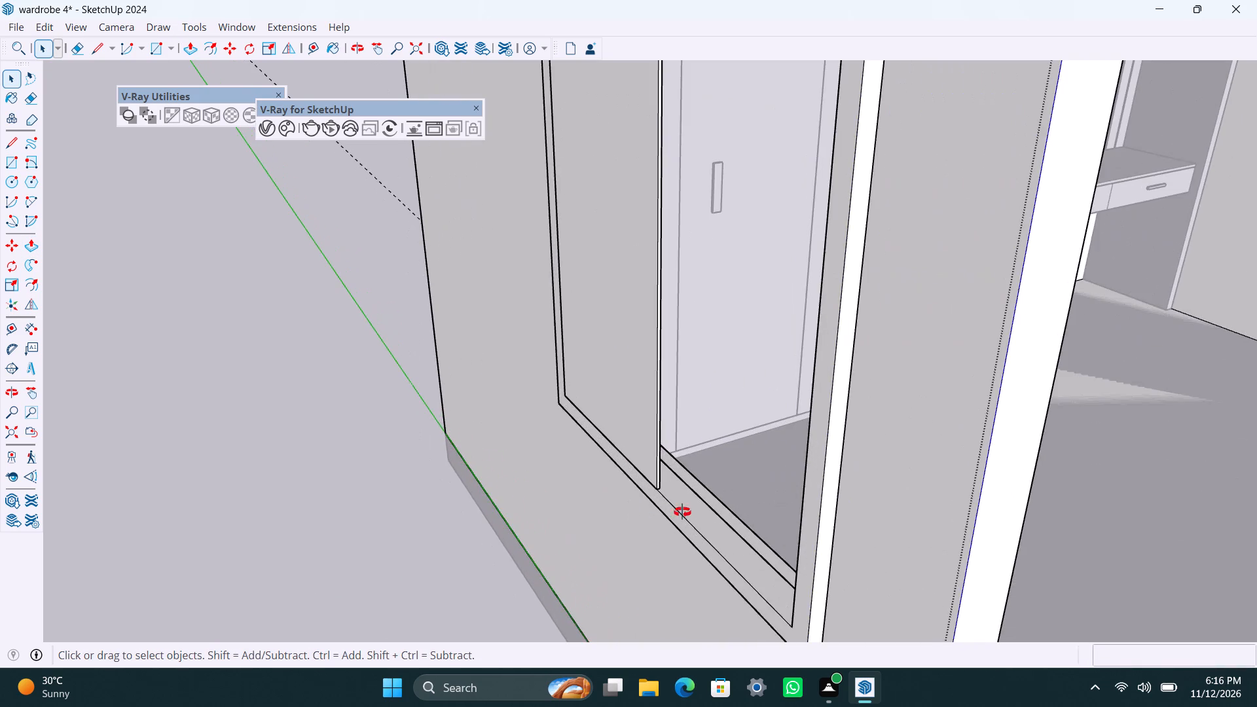
middle_drag(682, 512, 710, 502)
scroll(718, 439, up, 7)
middle_drag(801, 497, 673, 404)
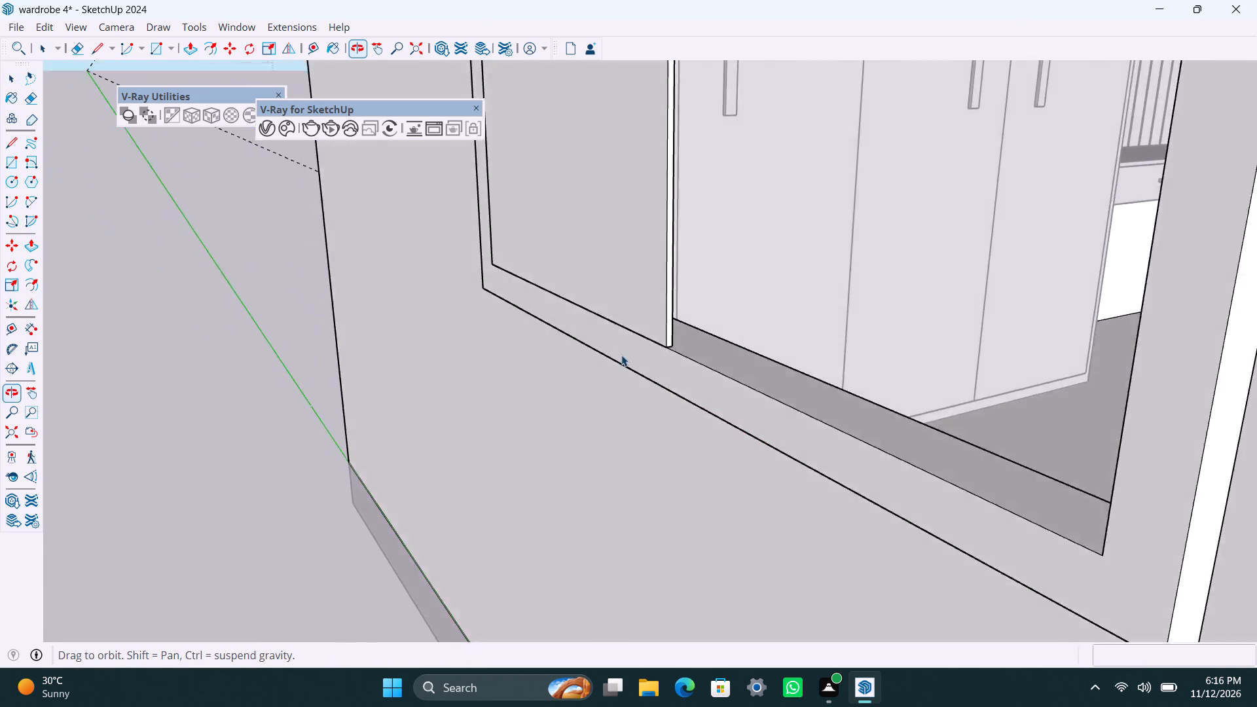
scroll(621, 342, up, 3)
middle_drag(592, 316, 634, 399)
click(461, 192)
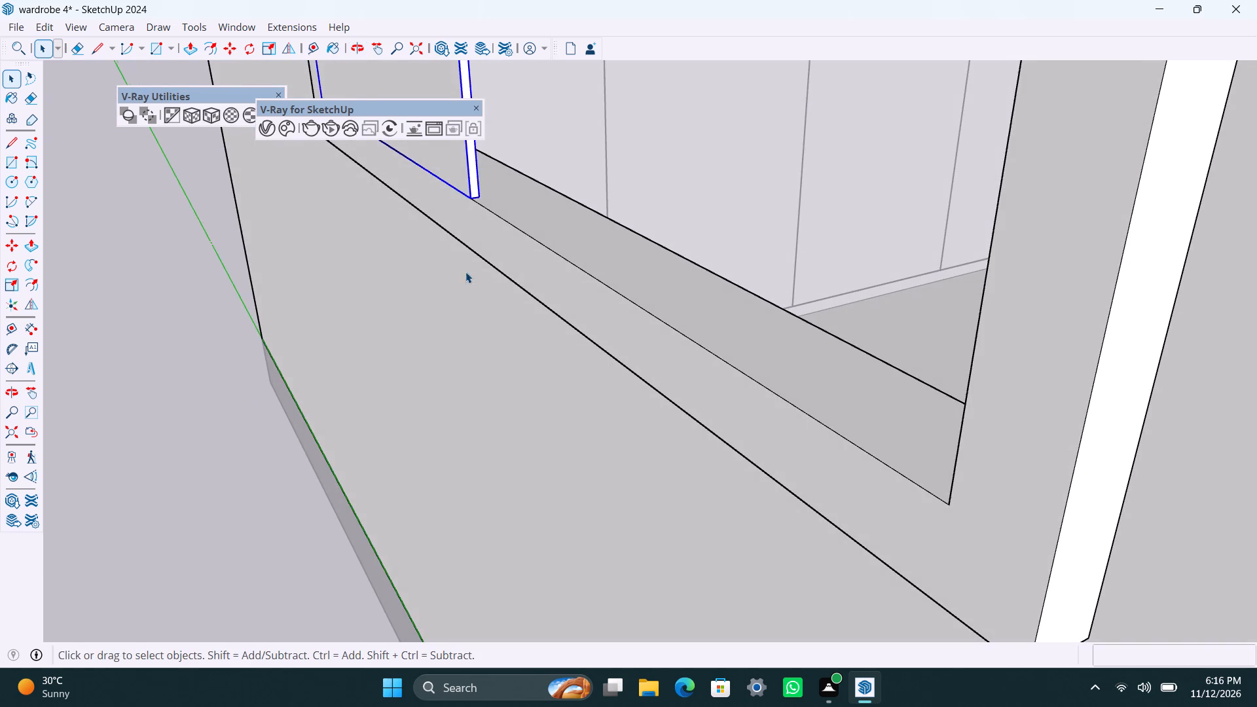
scroll(465, 252, down, 12)
middle_drag(422, 435, 464, 480)
scroll(526, 428, up, 2)
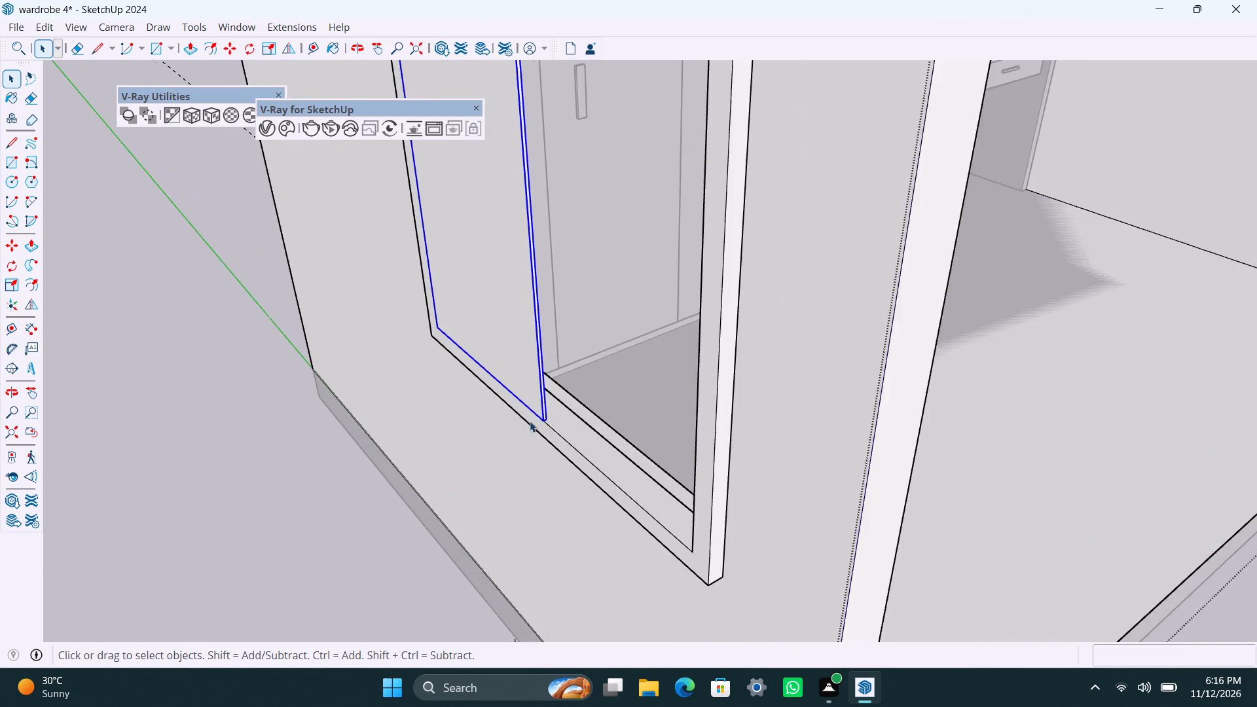
scroll(530, 421, up, 3)
key(m)
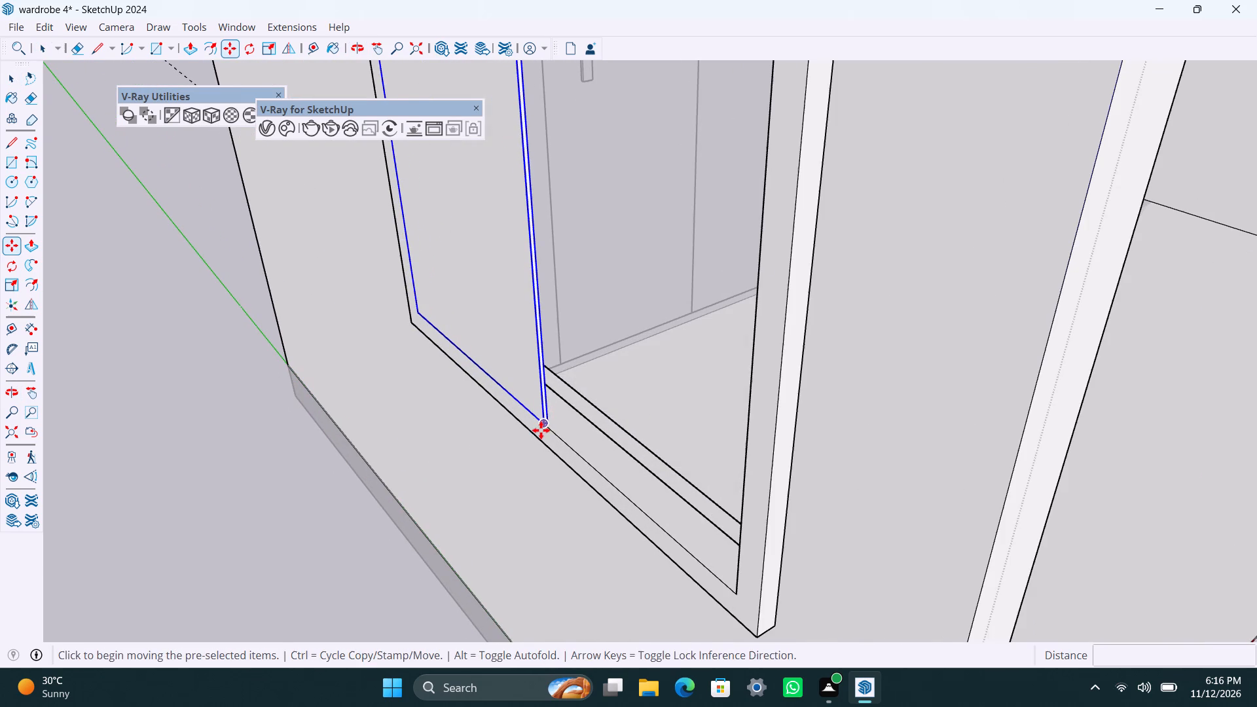
click(541, 430)
click(562, 413)
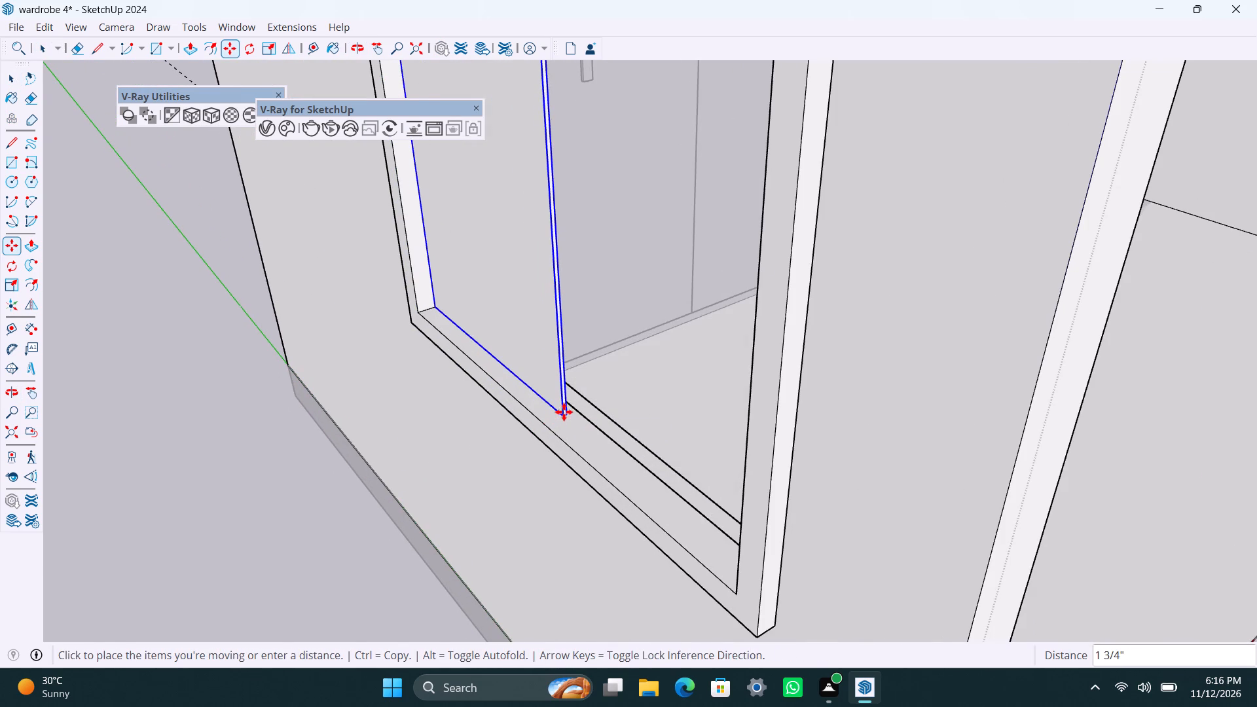
Copy the window panel sideways about 1' 10 3/16" to the other half of the frame's opening.
scroll(564, 412, down, 5)
middle_drag(537, 419, 620, 424)
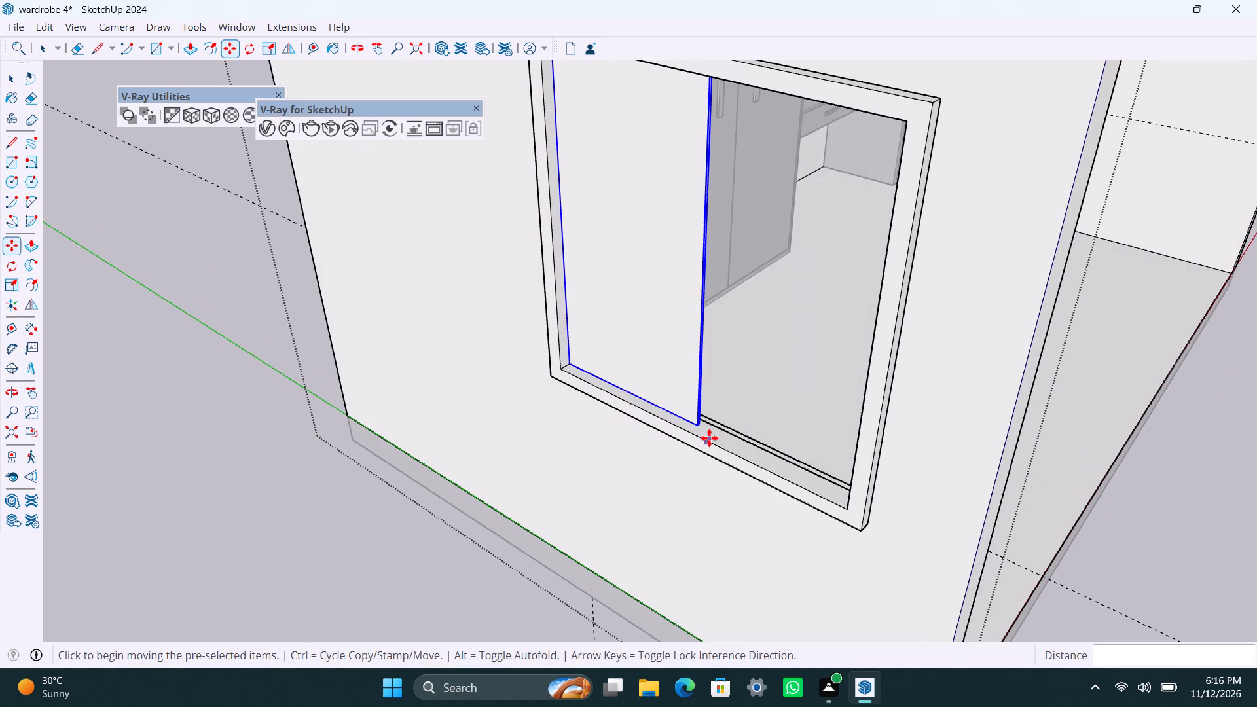
click(704, 424)
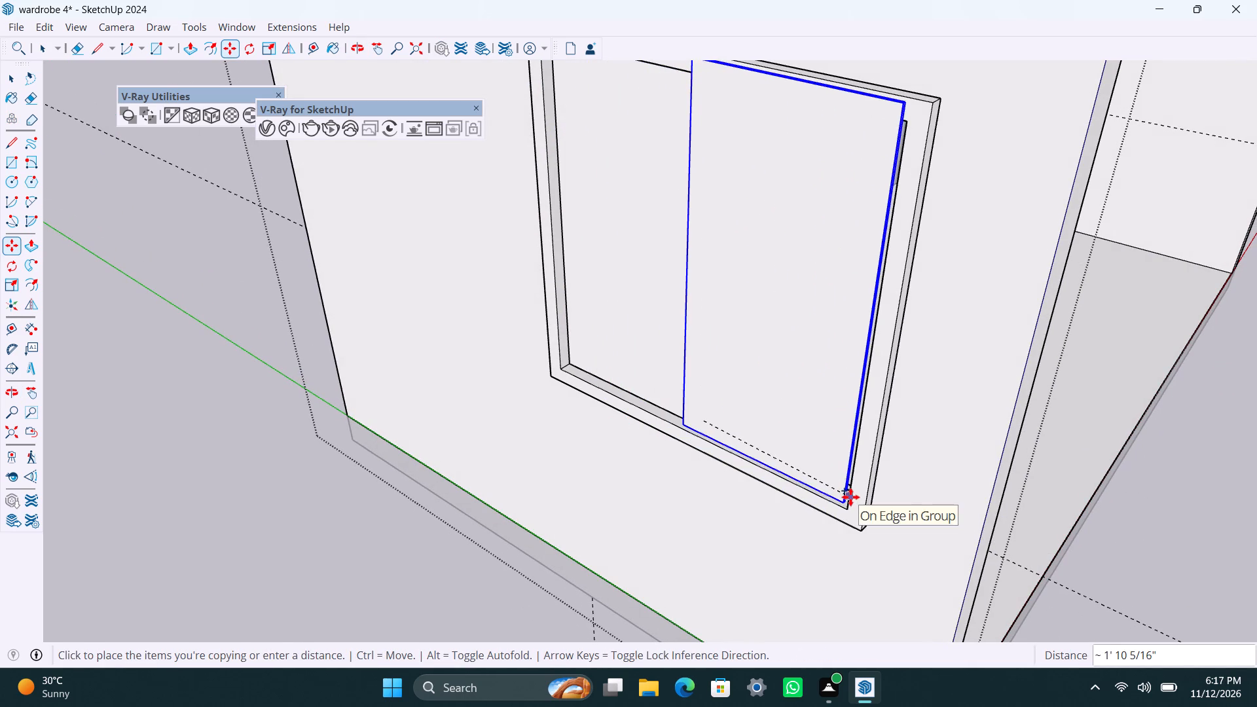
scroll(848, 509, up, 4)
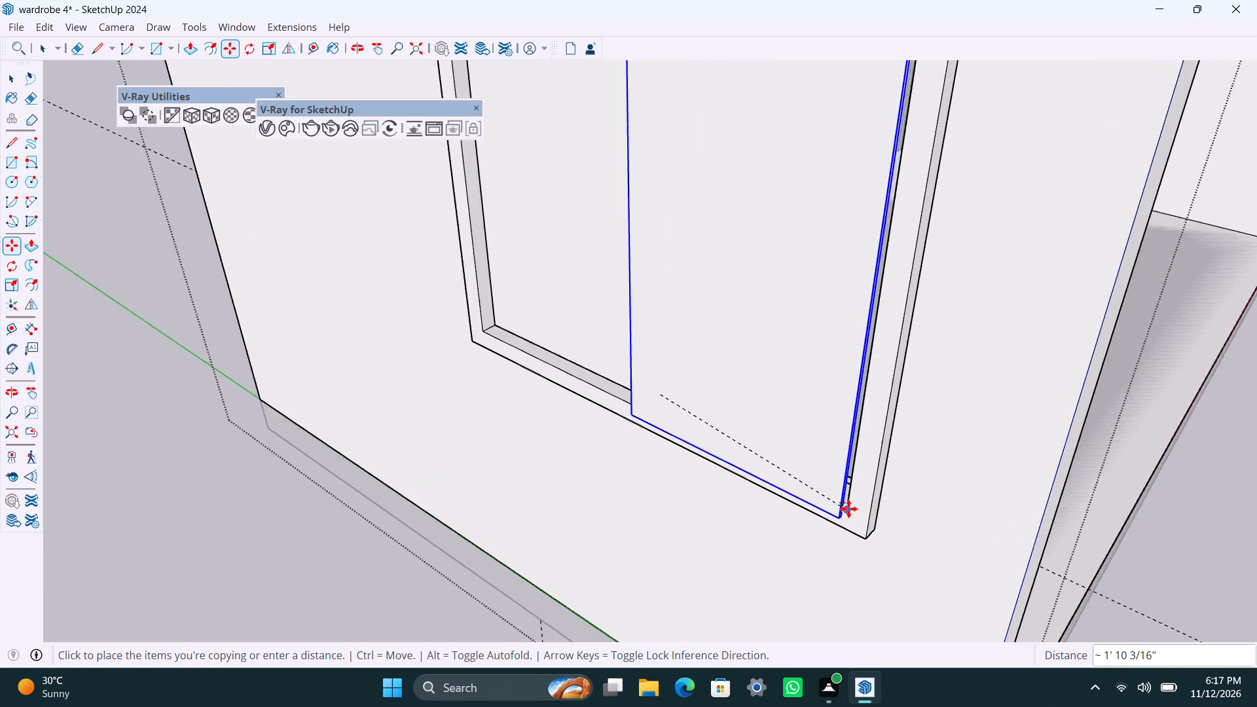
scroll(848, 509, up, 8)
click(845, 513)
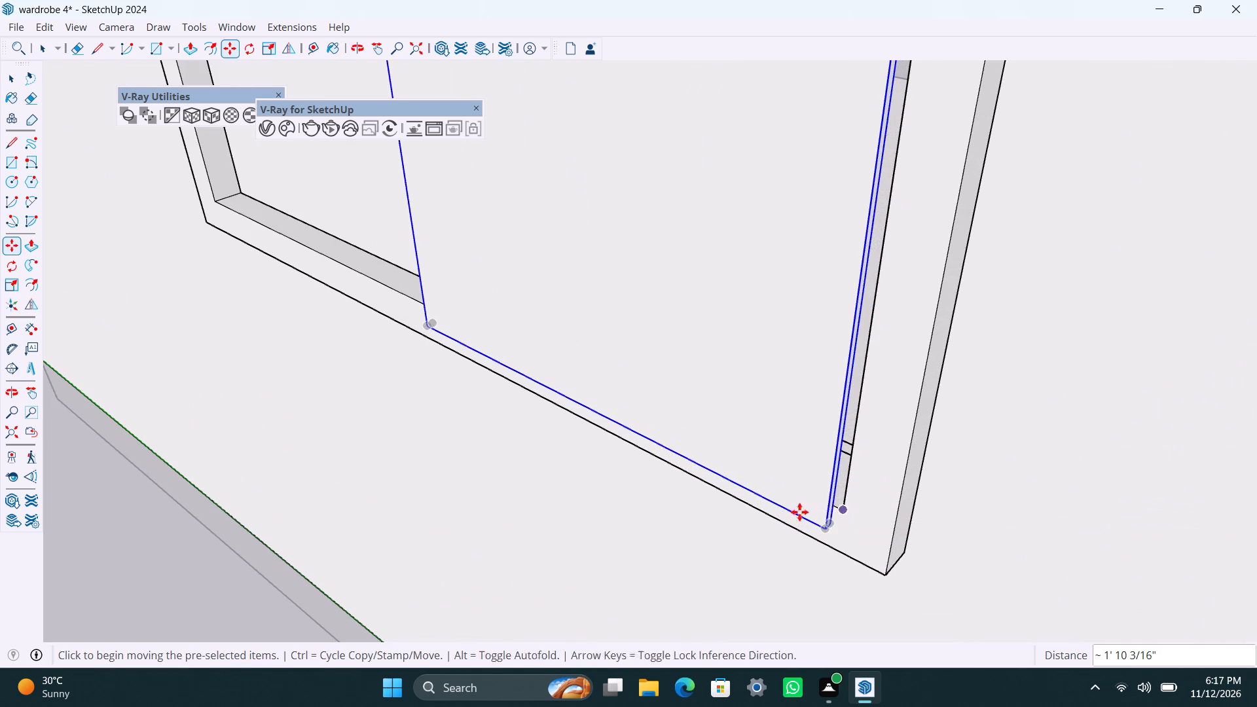
Move the copied window panel about 2 1/2" inward so it sits deeper in the frame, behind the first panel.
scroll(543, 434, up, 4)
scroll(402, 374, down, 9)
middle_drag(346, 364, 528, 383)
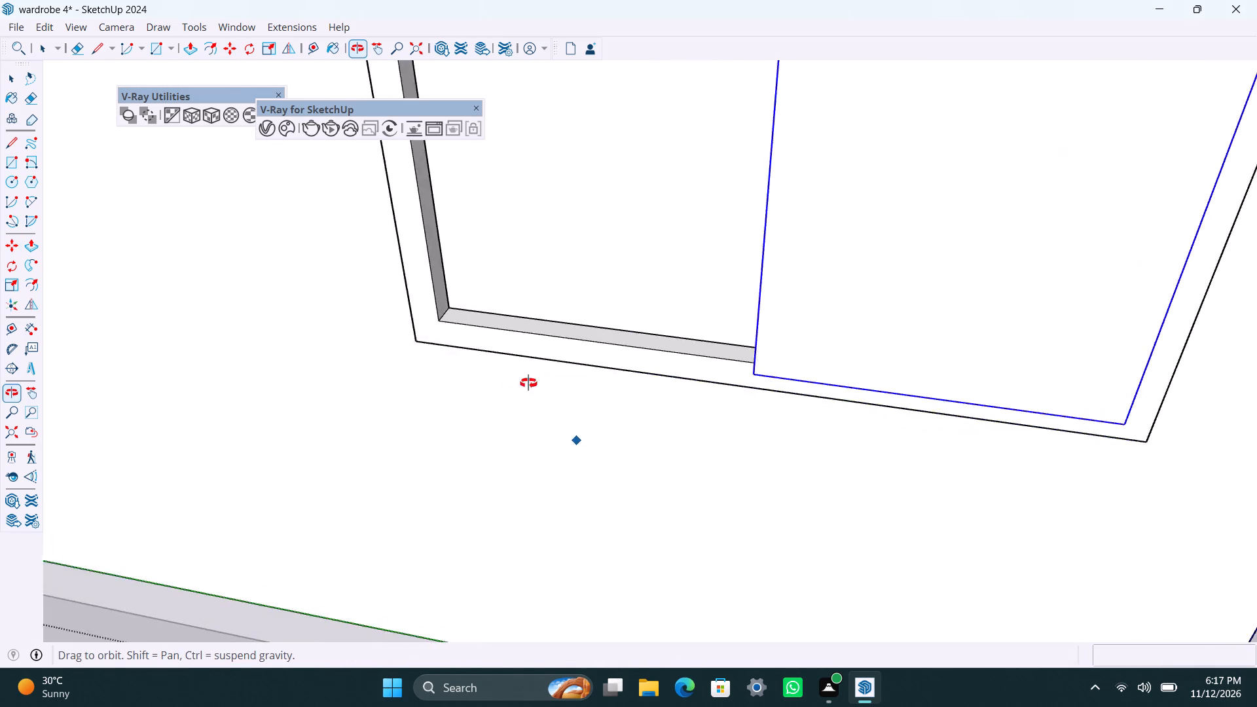
middle_drag(528, 383, 608, 430)
scroll(938, 490, up, 10)
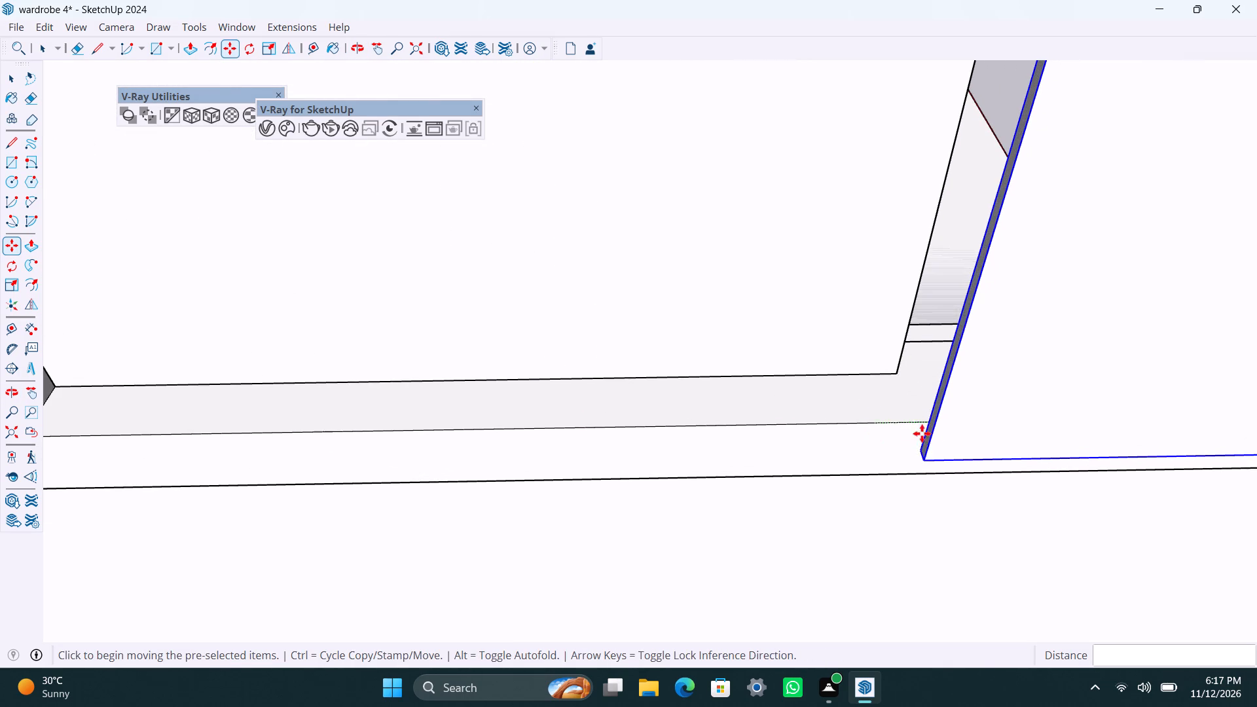
click(924, 446)
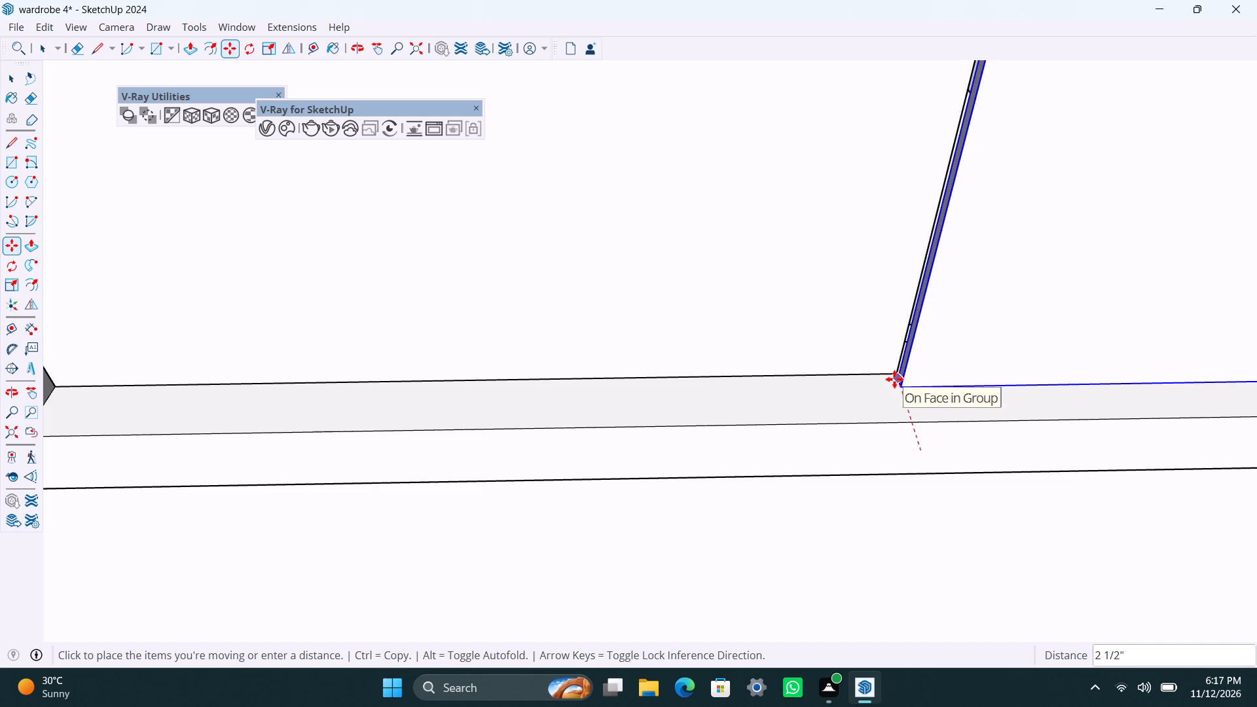
click(894, 375)
scroll(714, 417, down, 20)
scroll(714, 417, down, 3)
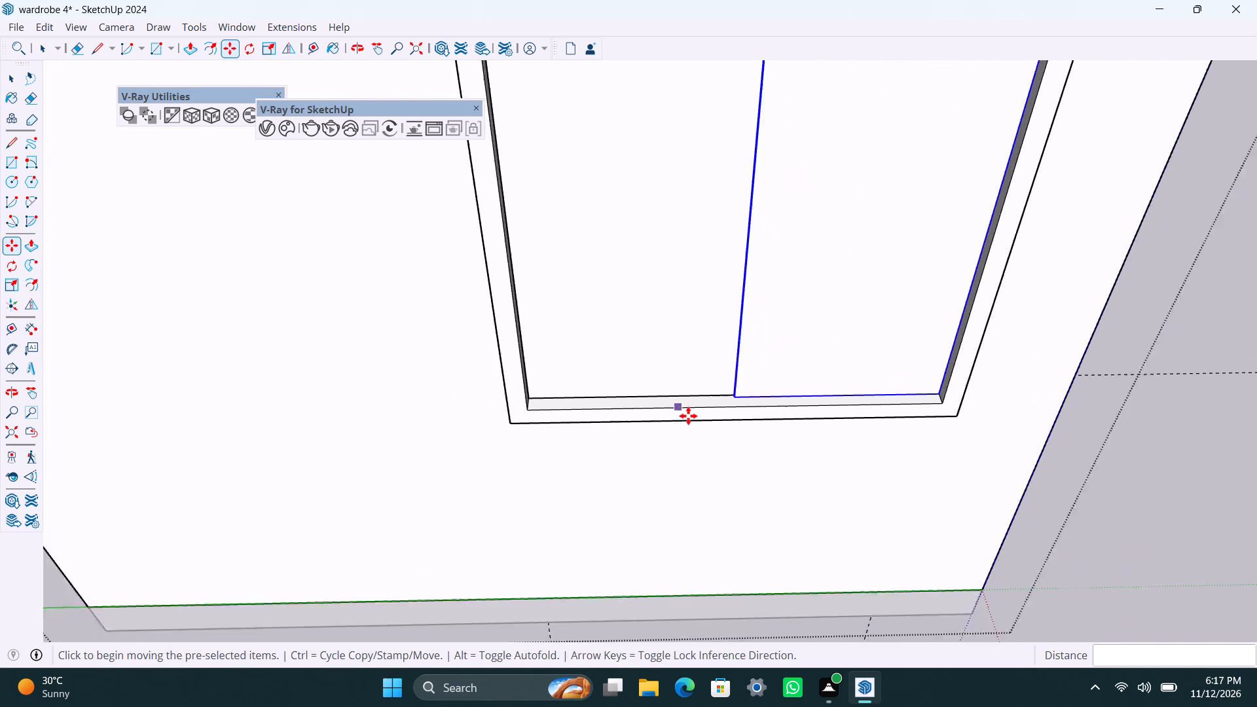
scroll(688, 416, down, 10)
key(space)
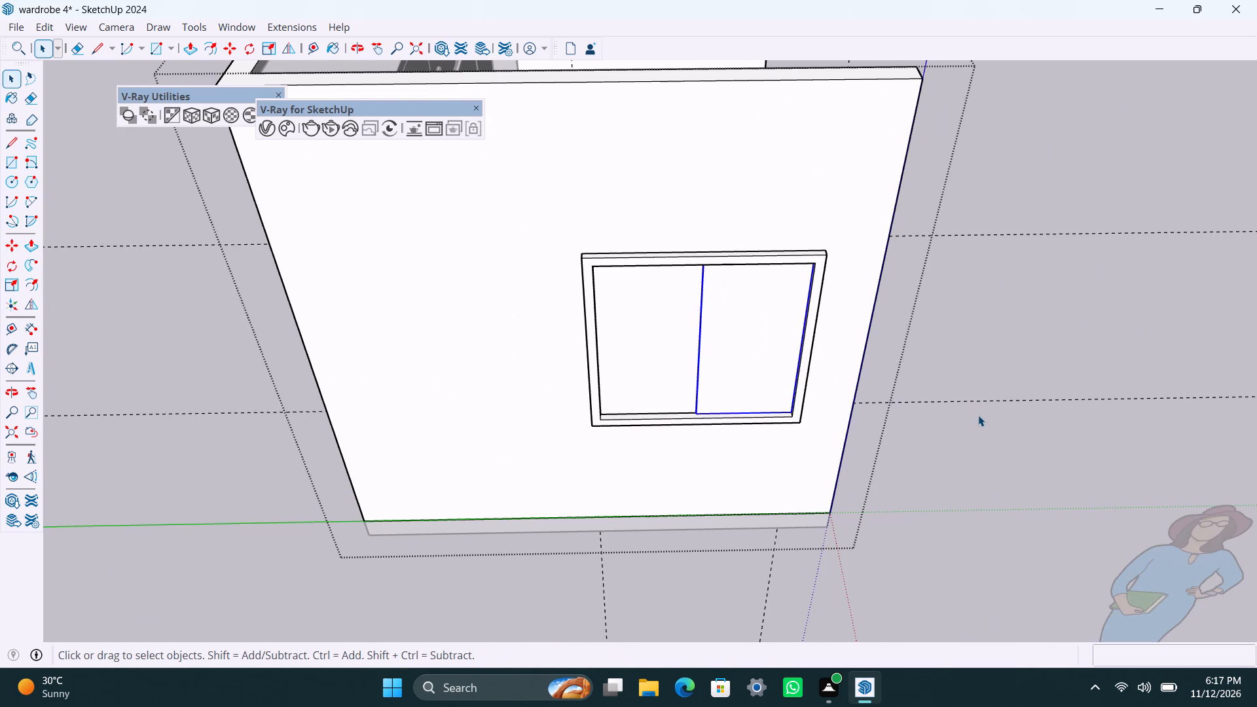
Save the model.
key(ctrl+s)
Close the room group and delete all the guide lines in the model.
scroll(965, 460, down, 10)
middle_drag(988, 423, 218, 424)
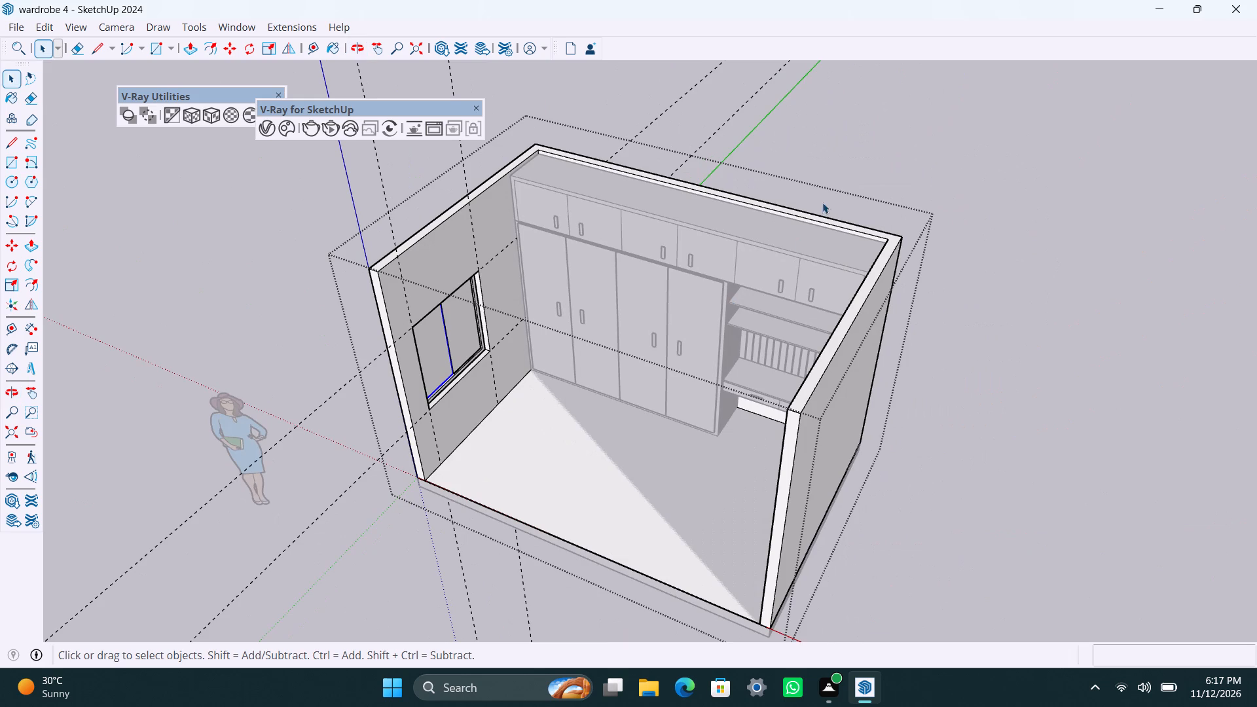
double_click(833, 170)
scroll(412, 237, up, 3)
middle_drag(440, 314, 600, 303)
scroll(560, 367, down, 5)
scroll(435, 431, up, 3)
middle_drag(539, 388, 523, 277)
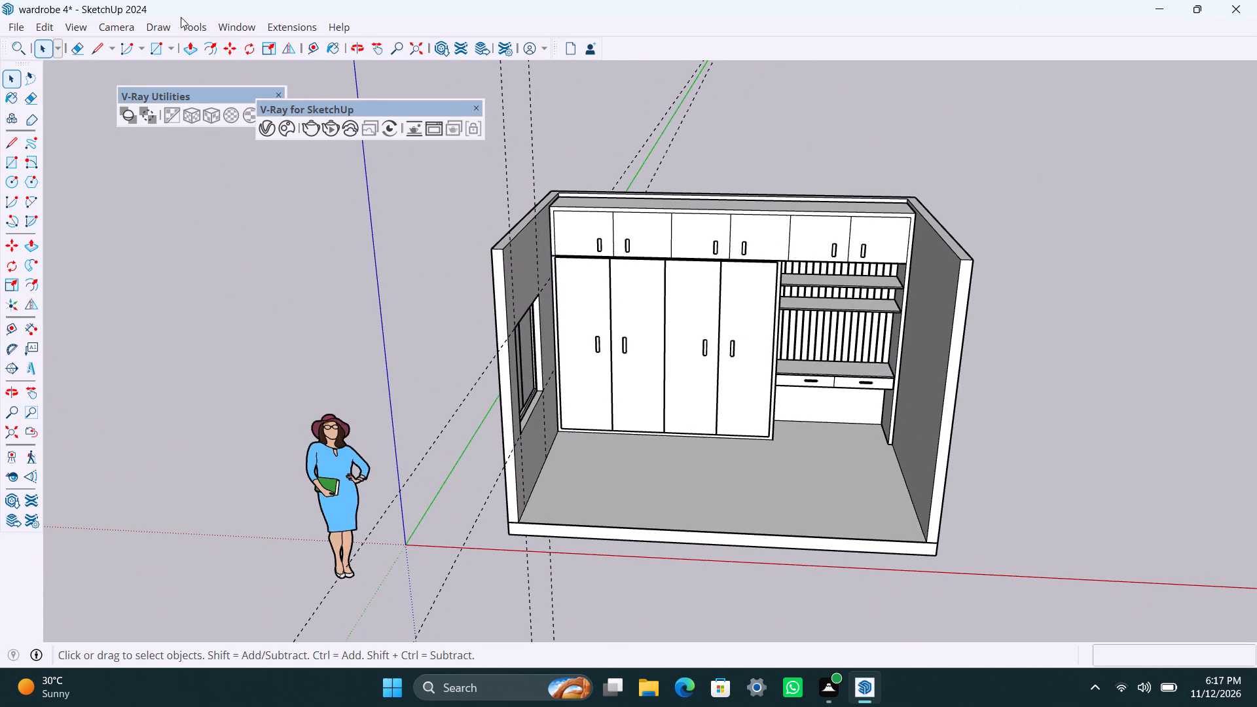
click(53, 24)
click(107, 188)
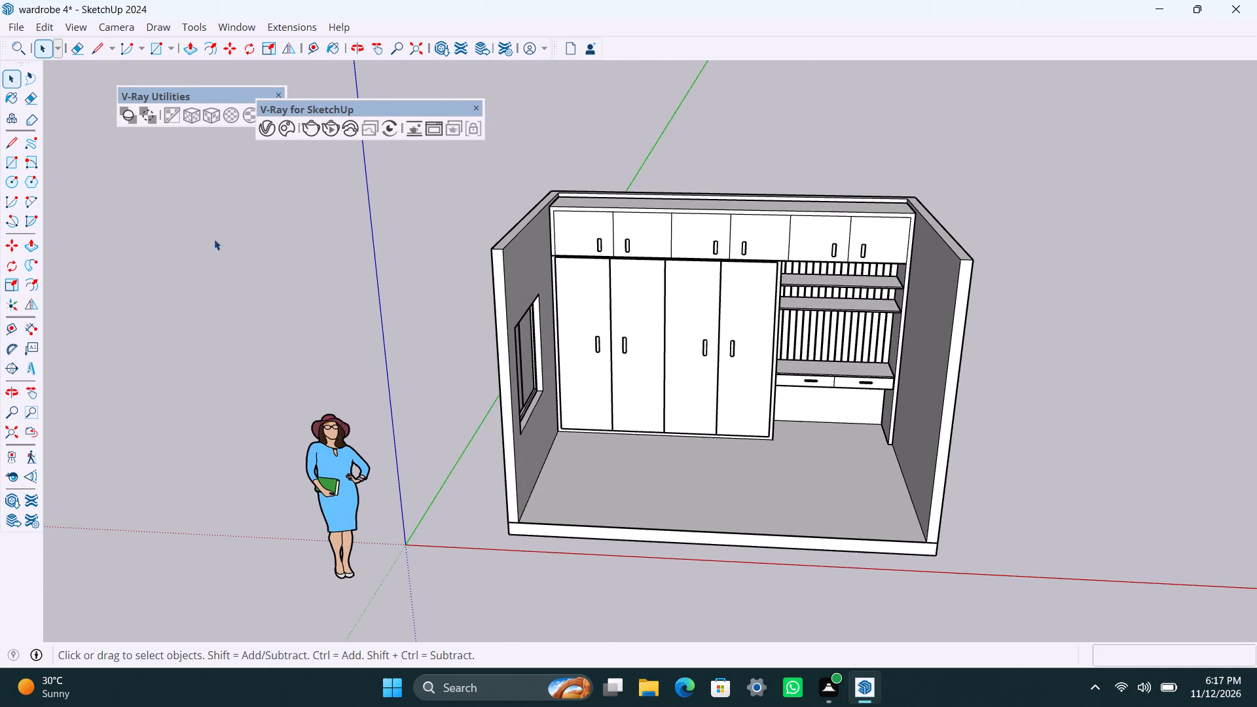
Draw a 10' x 15' rectangle across the top of the room's walls, from outer corner to outer corner.
scroll(501, 377, up, 3)
scroll(570, 446, down, 4)
scroll(534, 446, up, 3)
middle_drag(504, 352, 431, 432)
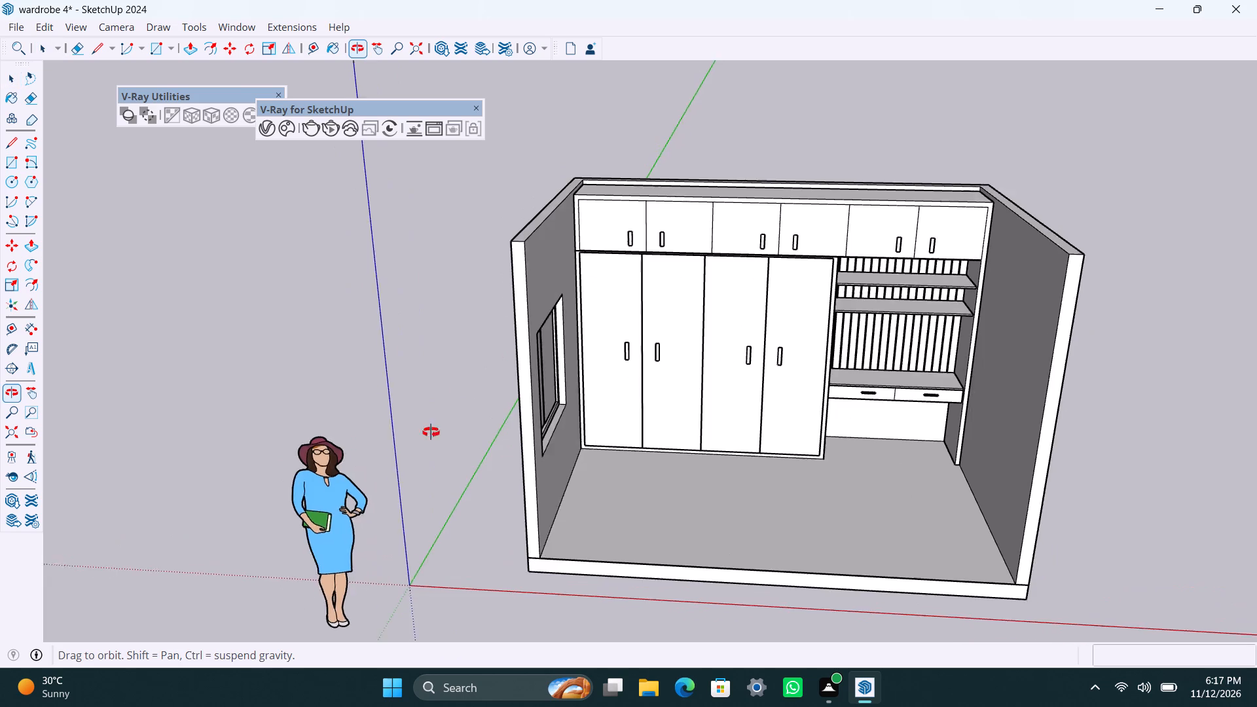
middle_drag(431, 432, 443, 565)
scroll(578, 448, down, 5)
middle_drag(616, 489, 735, 511)
scroll(712, 489, down, 3)
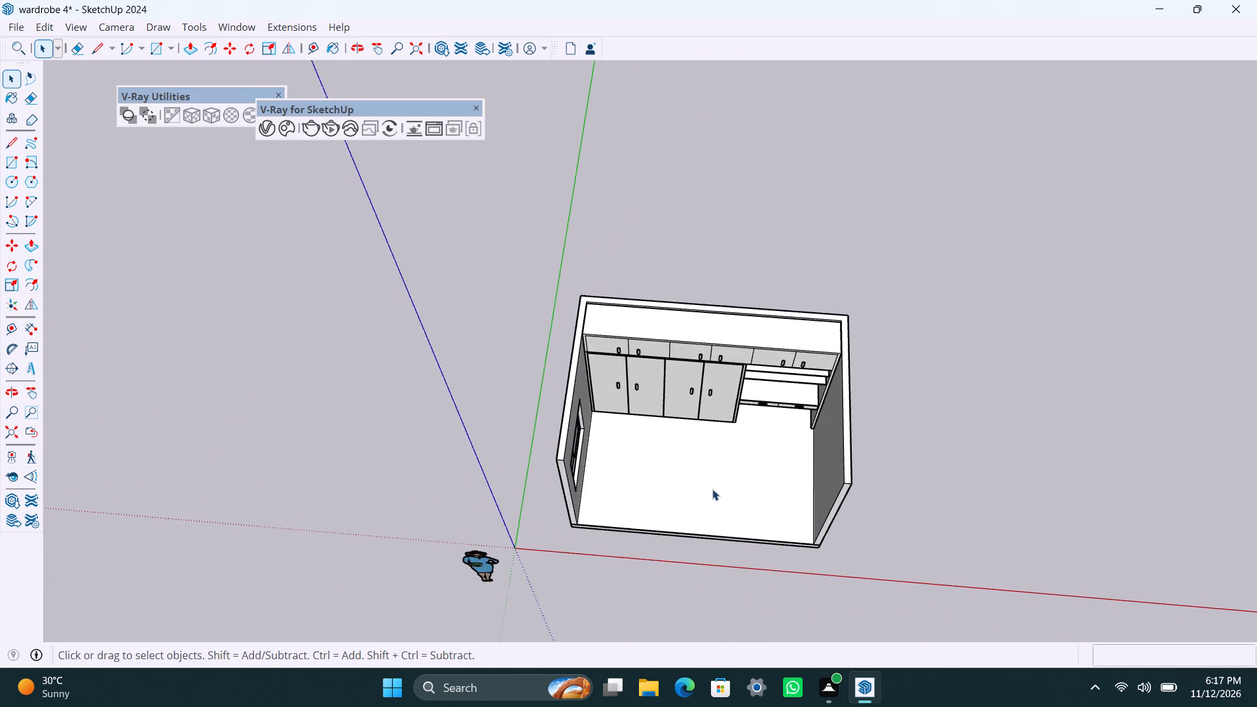
scroll(712, 489, down, 2)
scroll(667, 393, up, 5)
key(r)
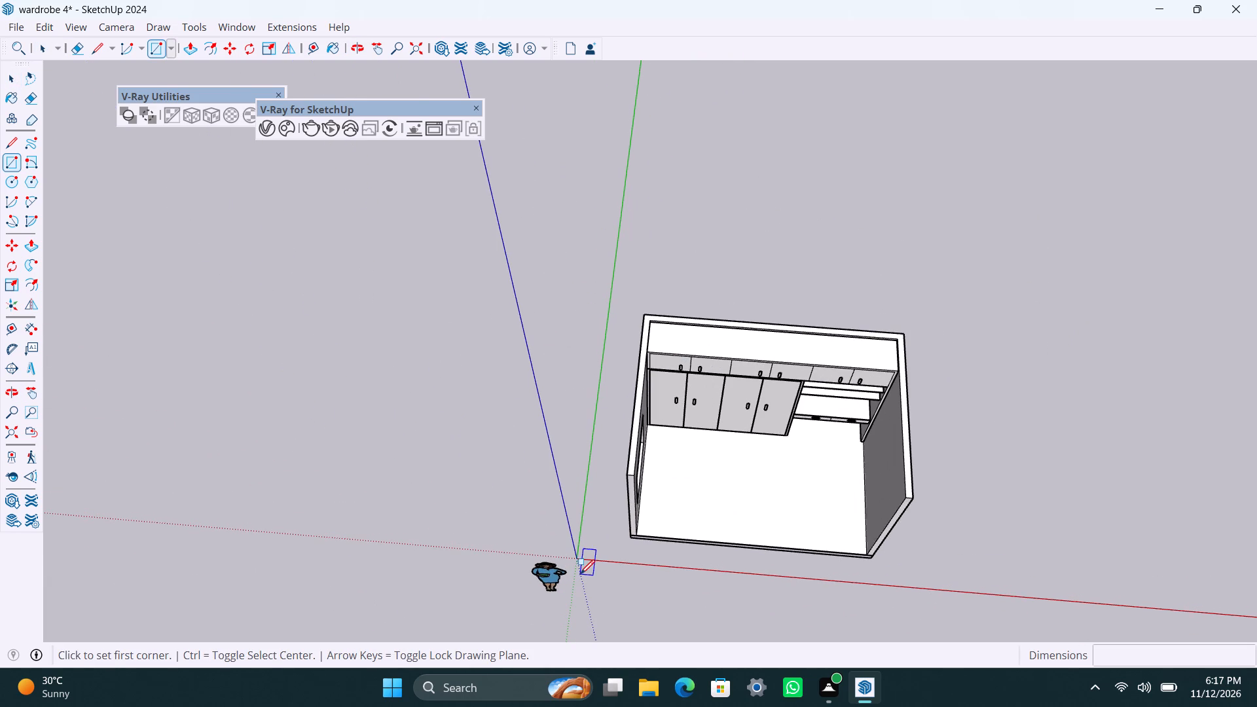
click(652, 313)
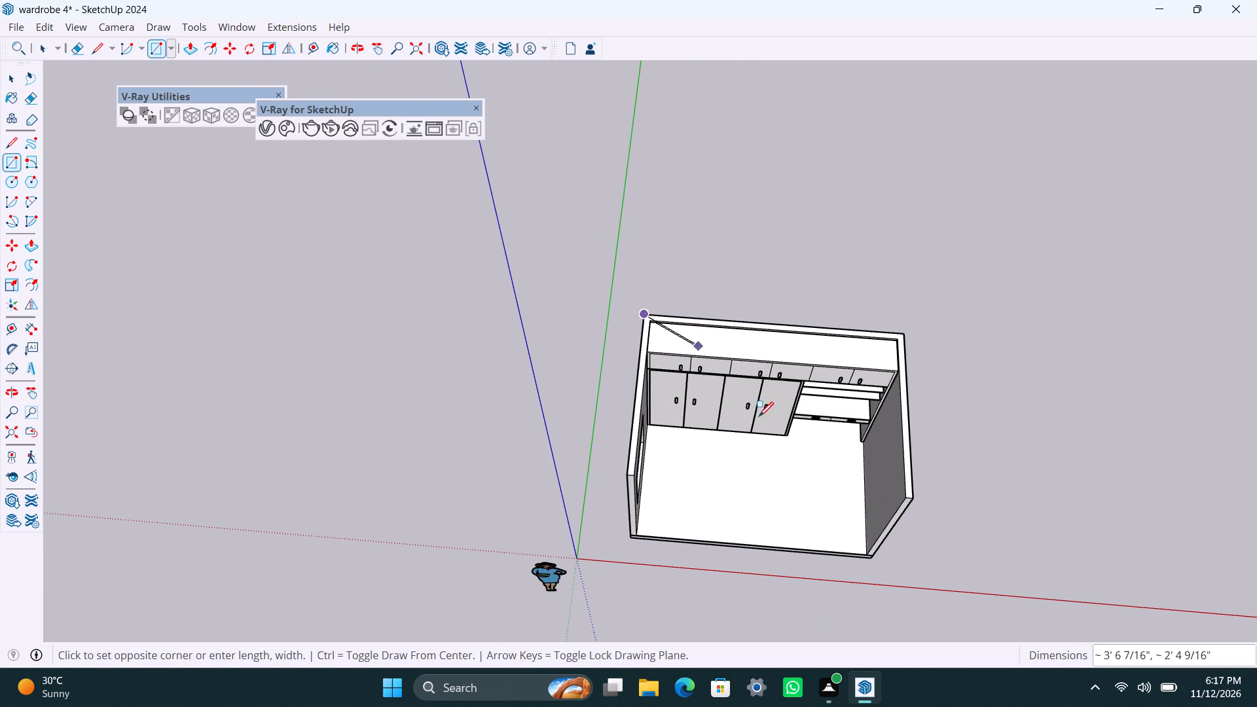
click(914, 496)
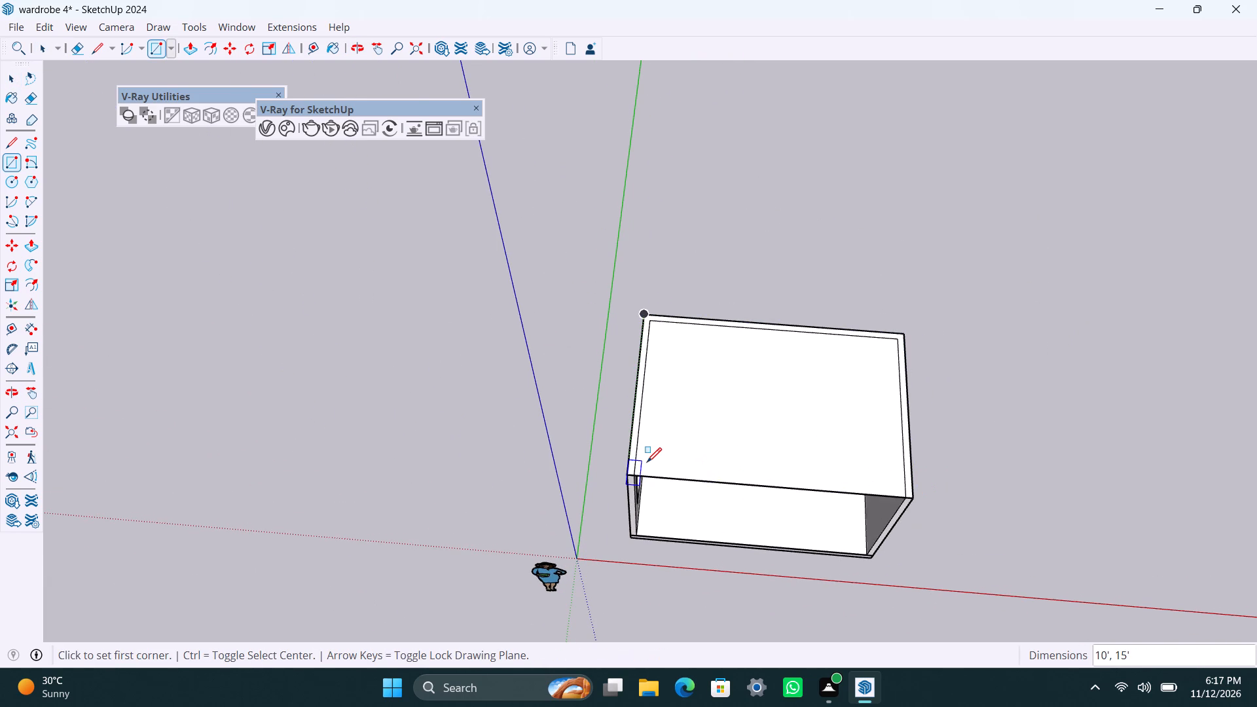
Make the new ceiling rectangle and its edges a group.
key(space)
double_click(676, 443)
right_click(676, 443)
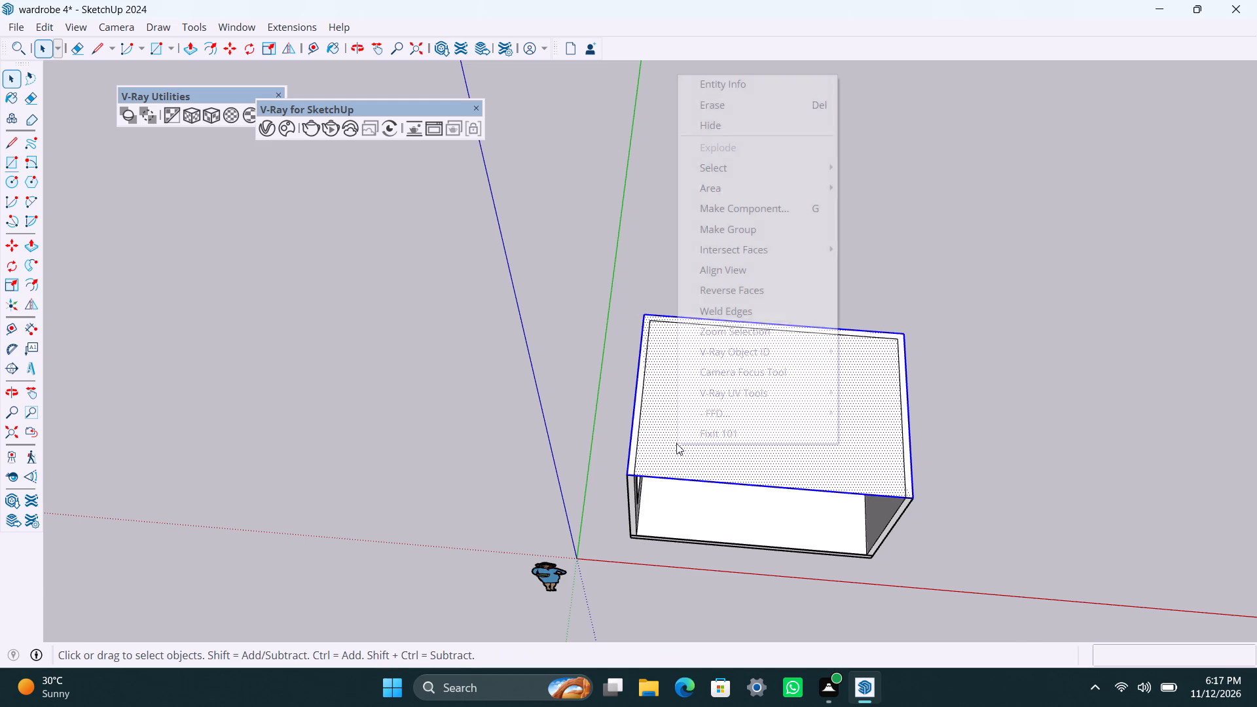
click(754, 231)
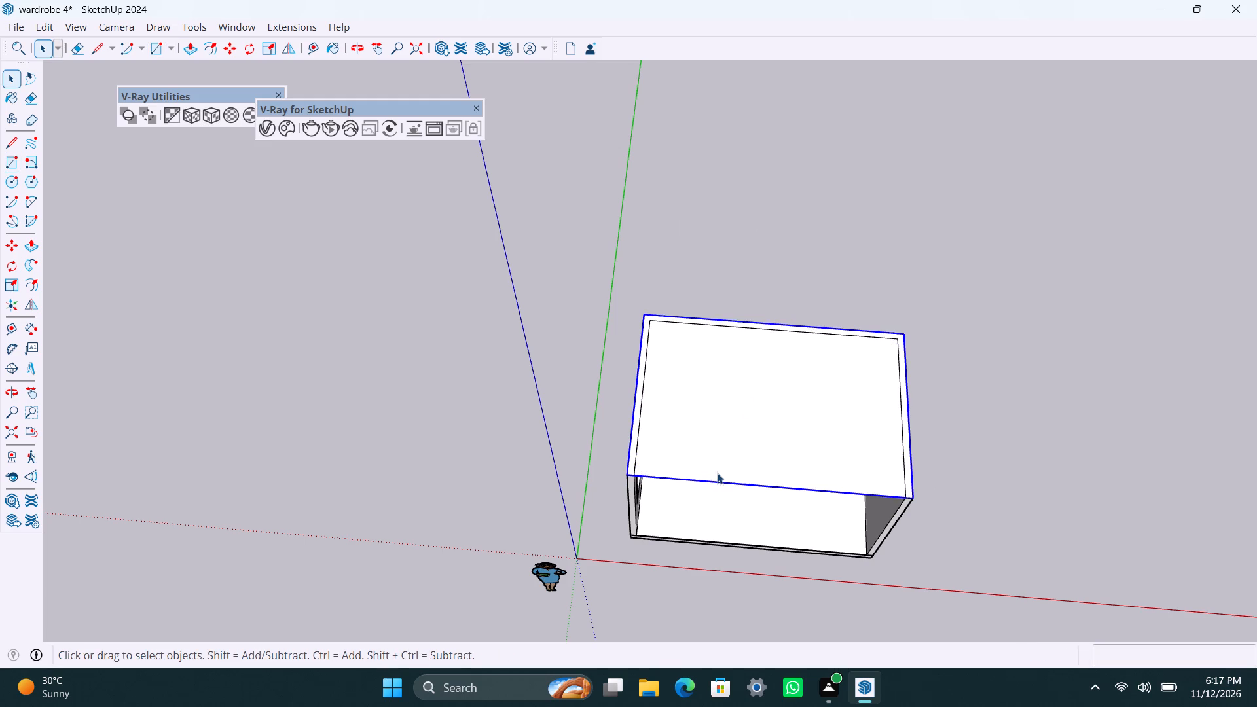
Open the ceiling group and extrude its face 6" upward into a slab.
triple_click(717, 475)
key(p)
click(718, 476)
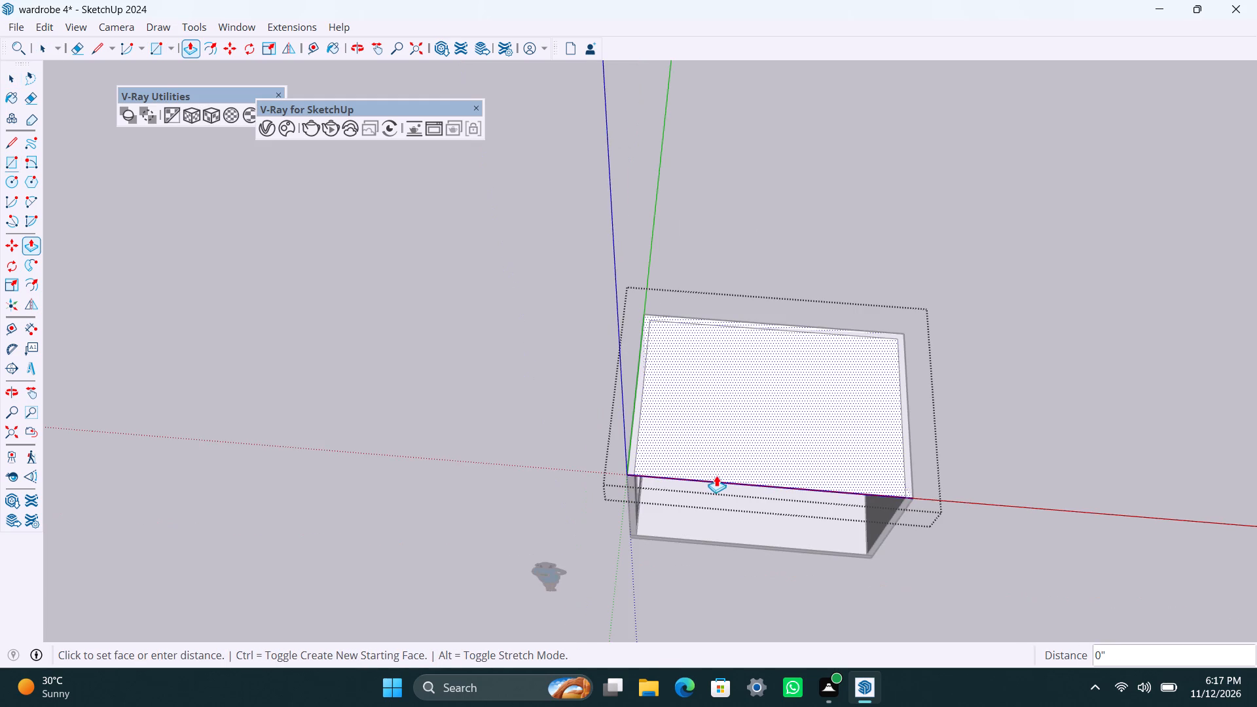
text(6")
key(Return)
click(1076, 426)
key(space)
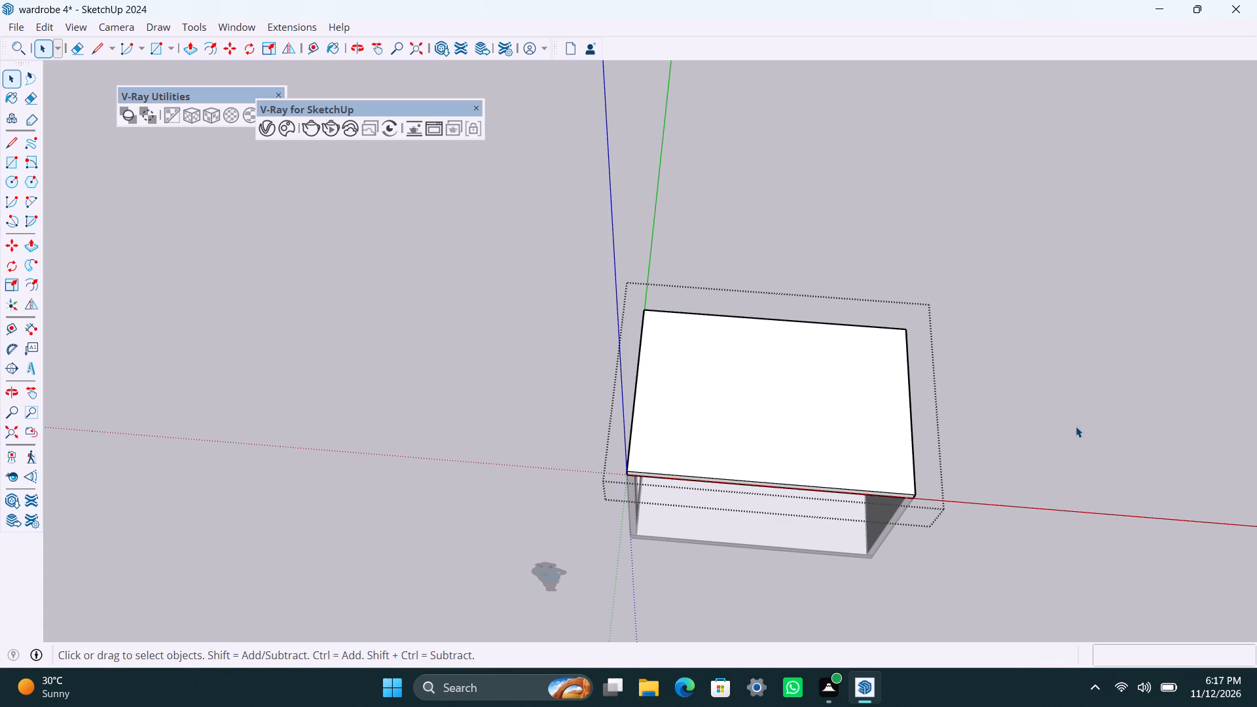
Save the model and close the ceiling group.
key(ctrl+s)
click(1061, 436)
Examine the roofed room from the open front and from above.
scroll(777, 387, down, 4)
middle_drag(600, 472, 492, 55)
scroll(597, 321, up, 5)
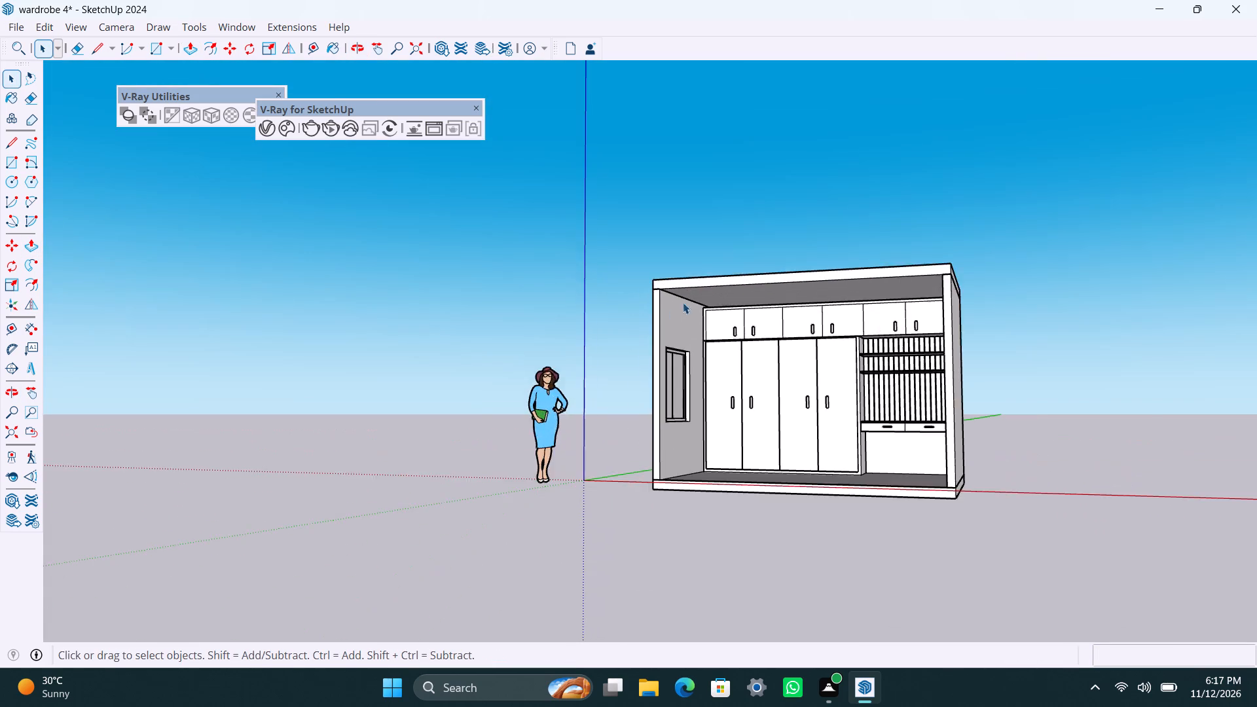
scroll(683, 302, up, 3)
middle_drag(780, 405, 867, 398)
scroll(824, 501, down, 4)
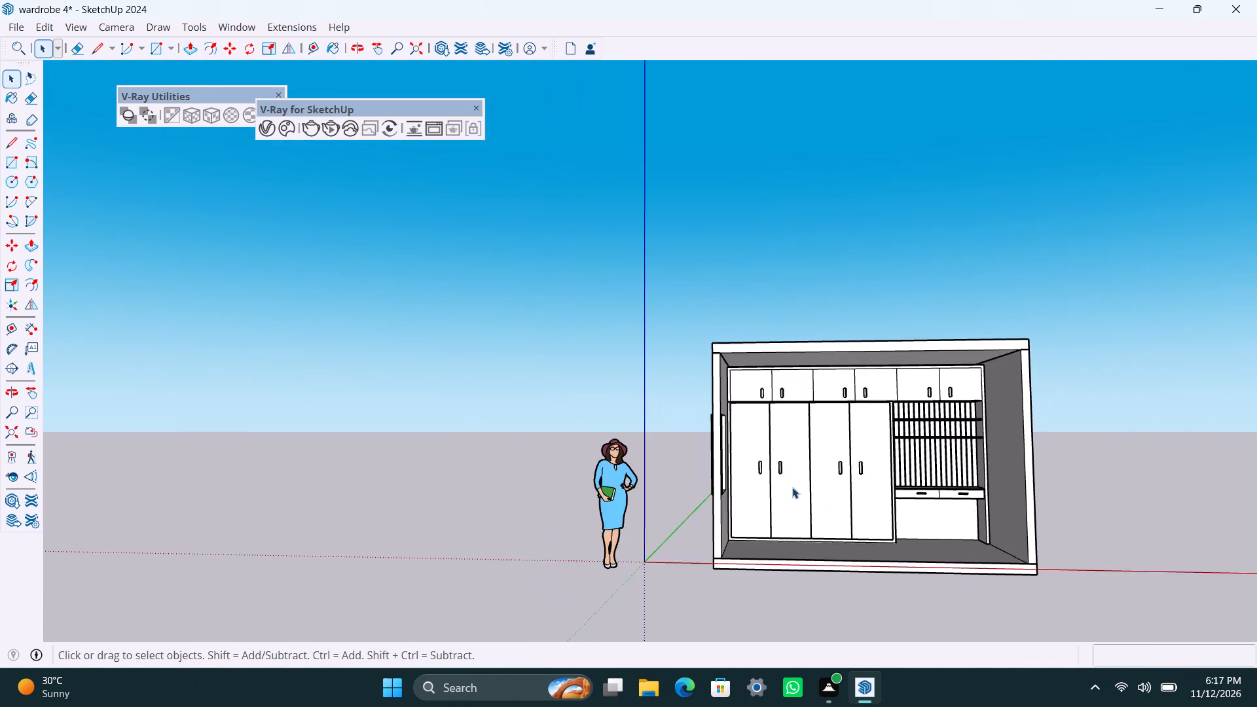
middle_drag(789, 486, 653, 587)
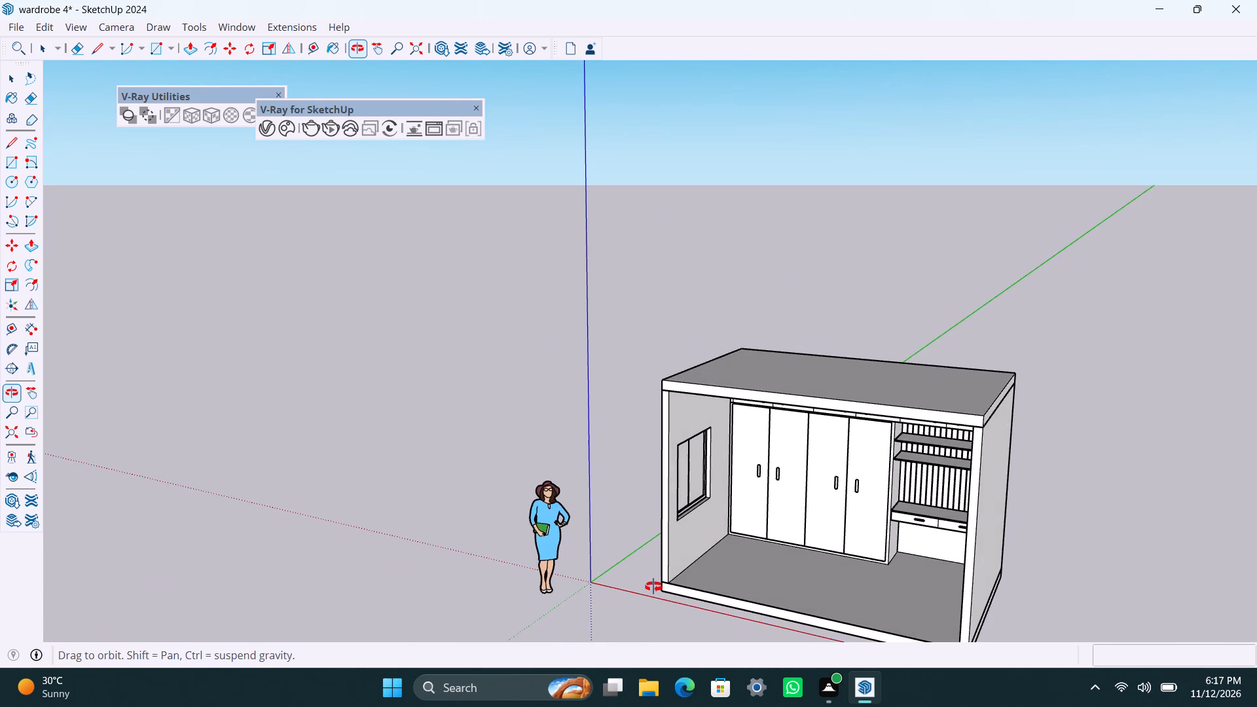
Examine the wardrobe wall, desk area and side window through the room's open front.
middle_drag(653, 587, 829, 606)
scroll(792, 531, up, 3)
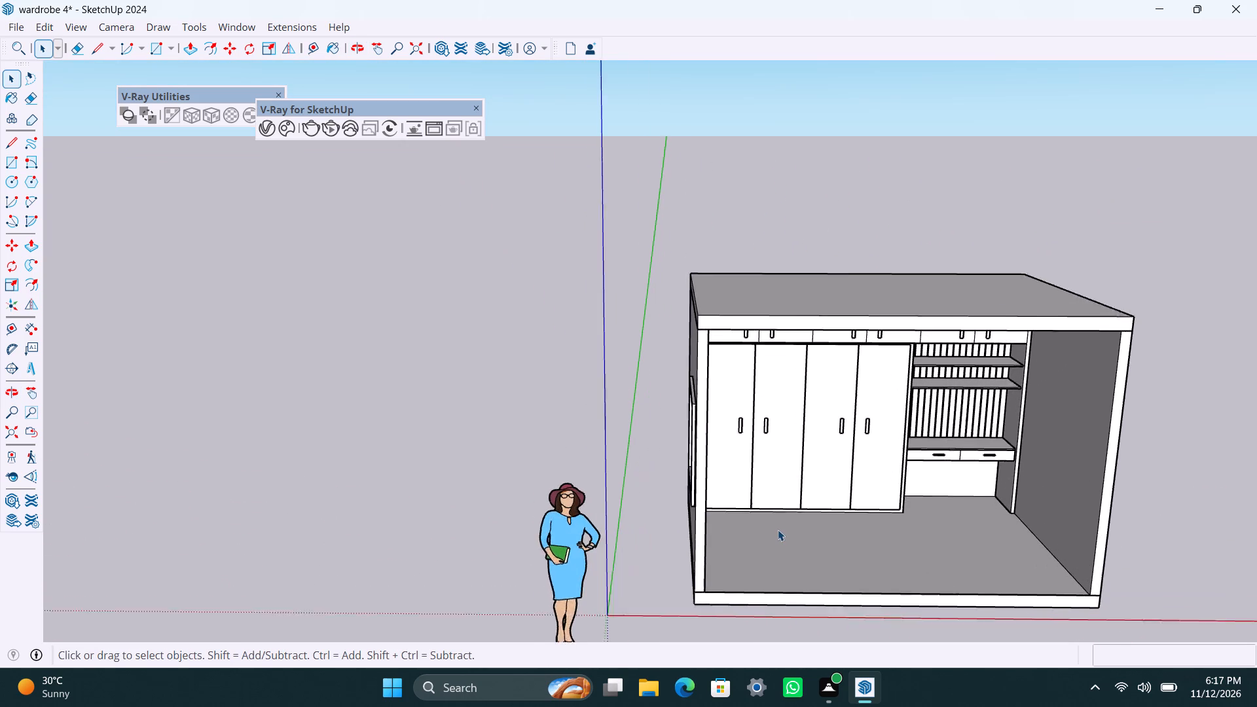
scroll(778, 530, up, 1)
middle_drag(778, 521, 727, 460)
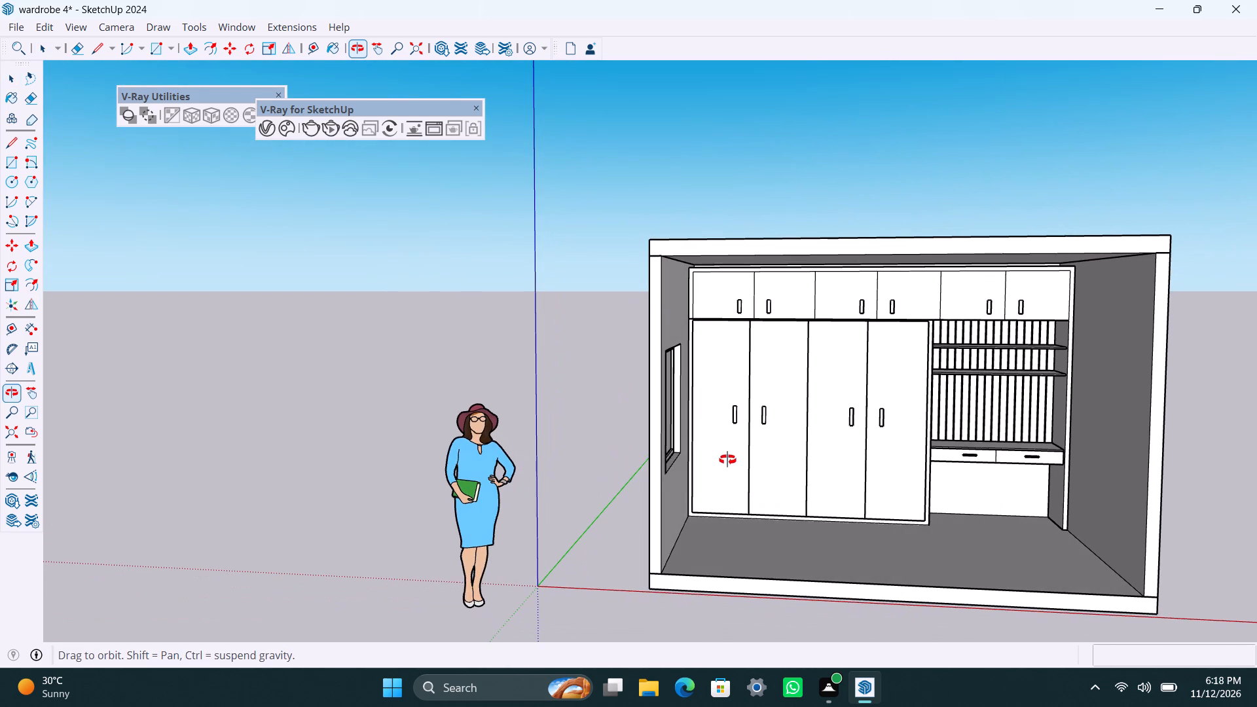
middle_drag(727, 460, 728, 459)
scroll(862, 497, down, 3)
scroll(862, 498, up, 3)
middle_drag(857, 541, 904, 551)
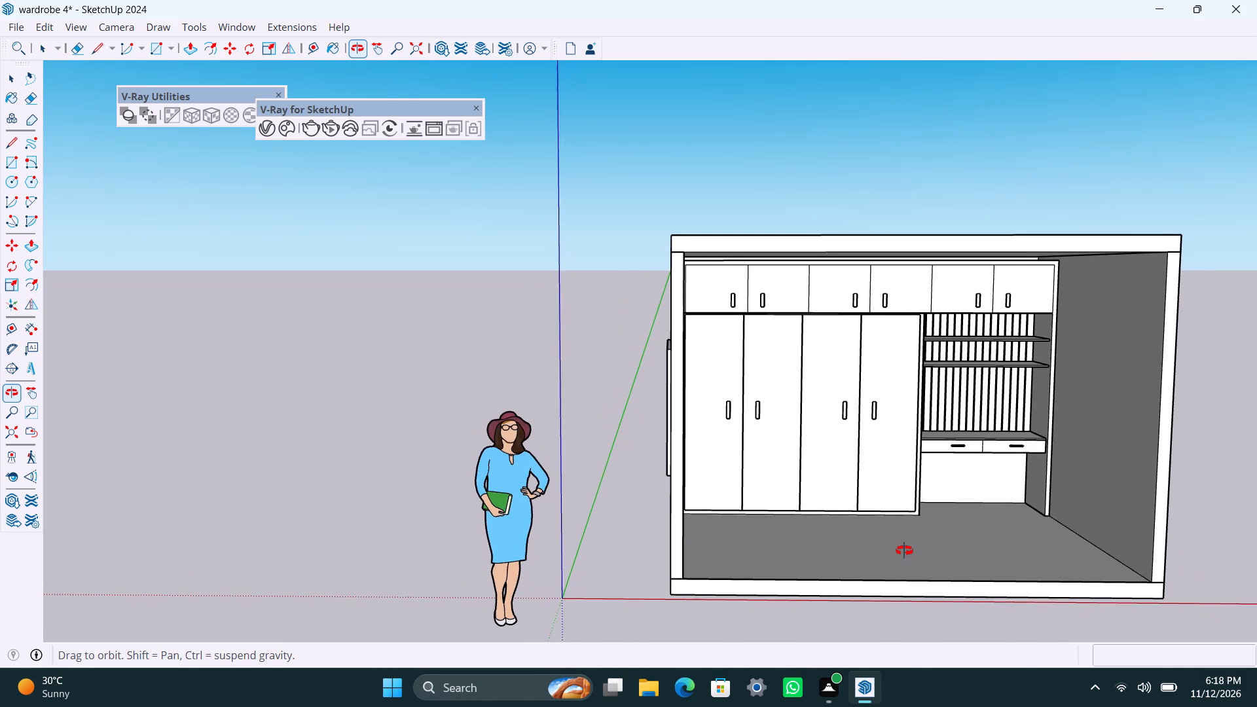
middle_drag(904, 551, 902, 549)
scroll(884, 423, up, 1)
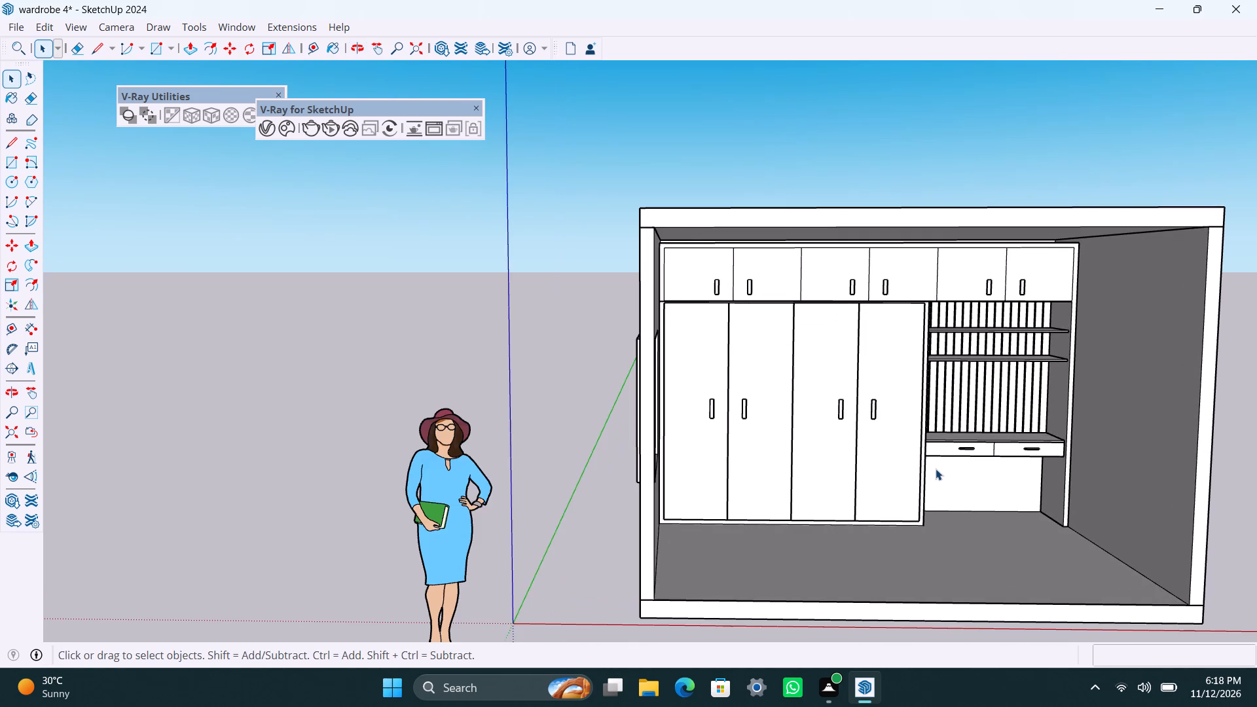
middle_drag(934, 467, 905, 452)
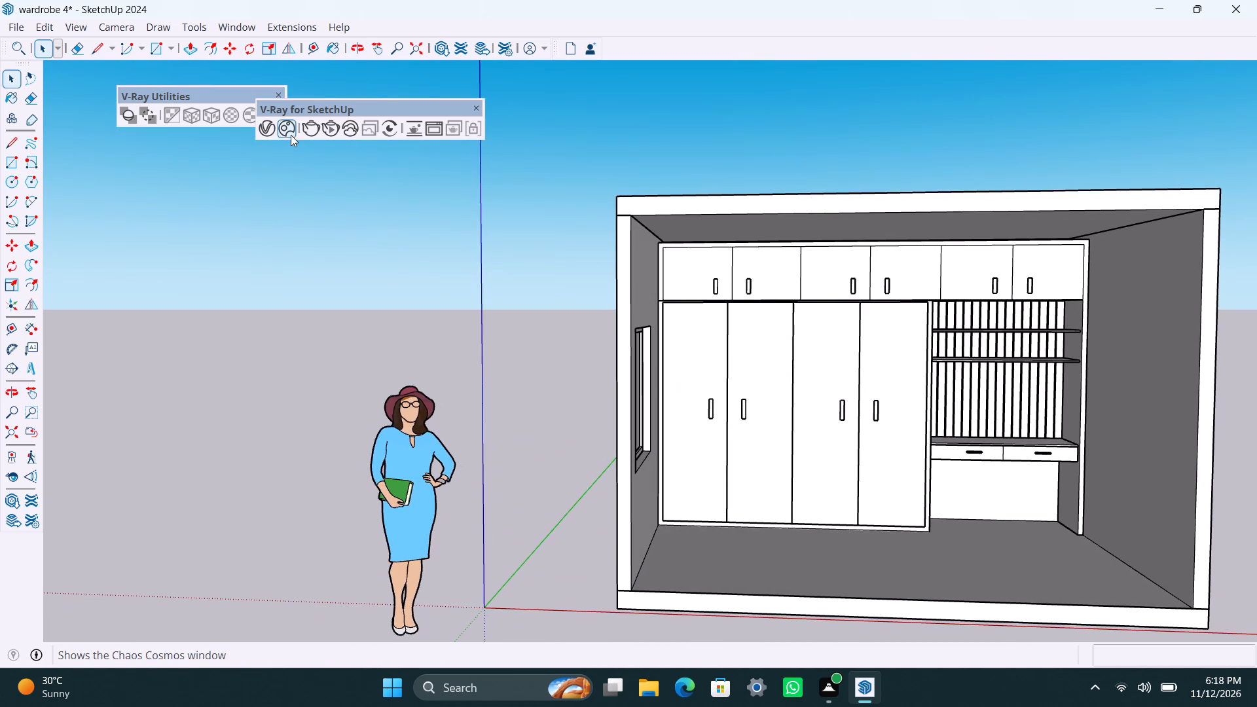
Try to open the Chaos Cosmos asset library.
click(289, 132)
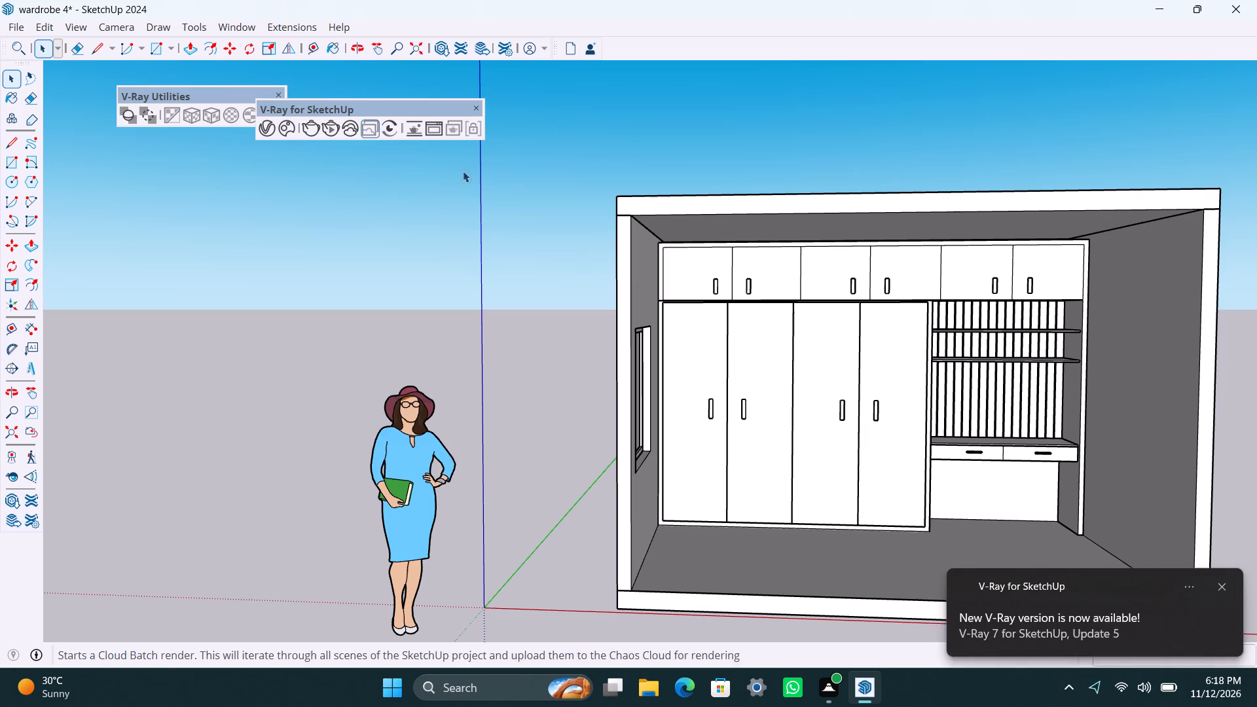
Examine the room interior from several angles, including the window wall, wardrobe, upper box and ceiling junction.
scroll(591, 227, down, 4)
scroll(515, 319, up, 3)
middle_drag(595, 470, 657, 482)
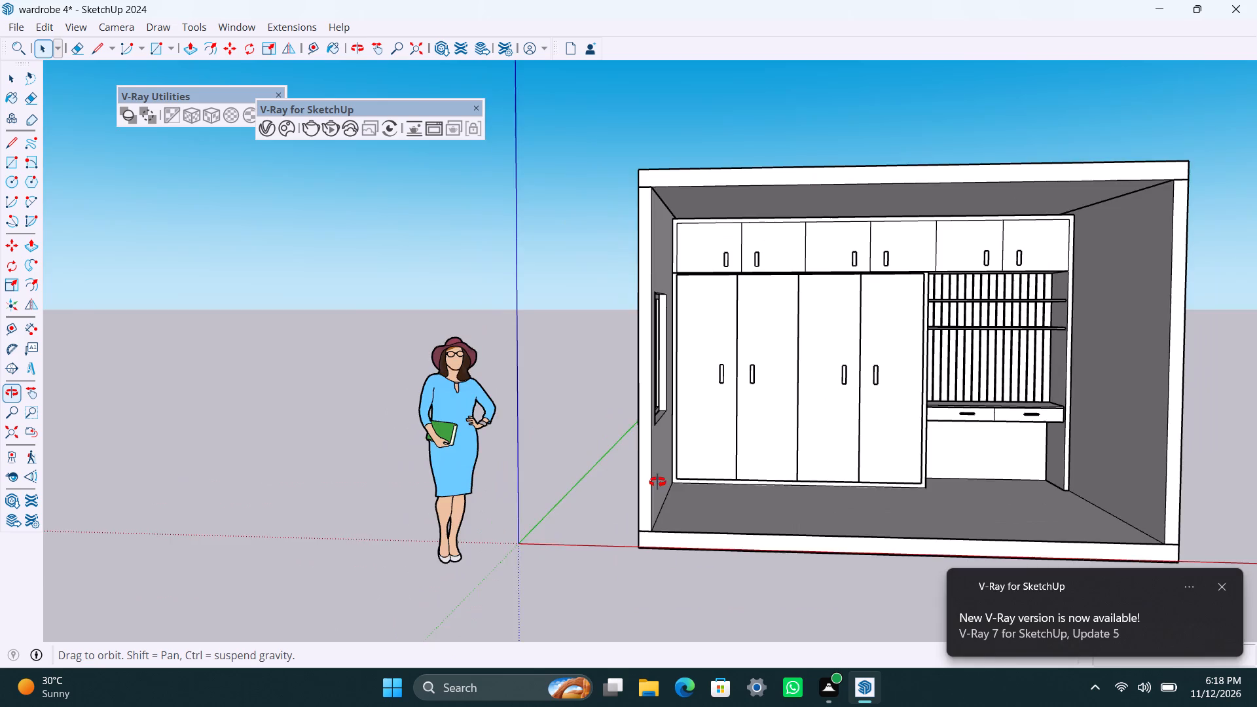
middle_drag(657, 482, 412, 473)
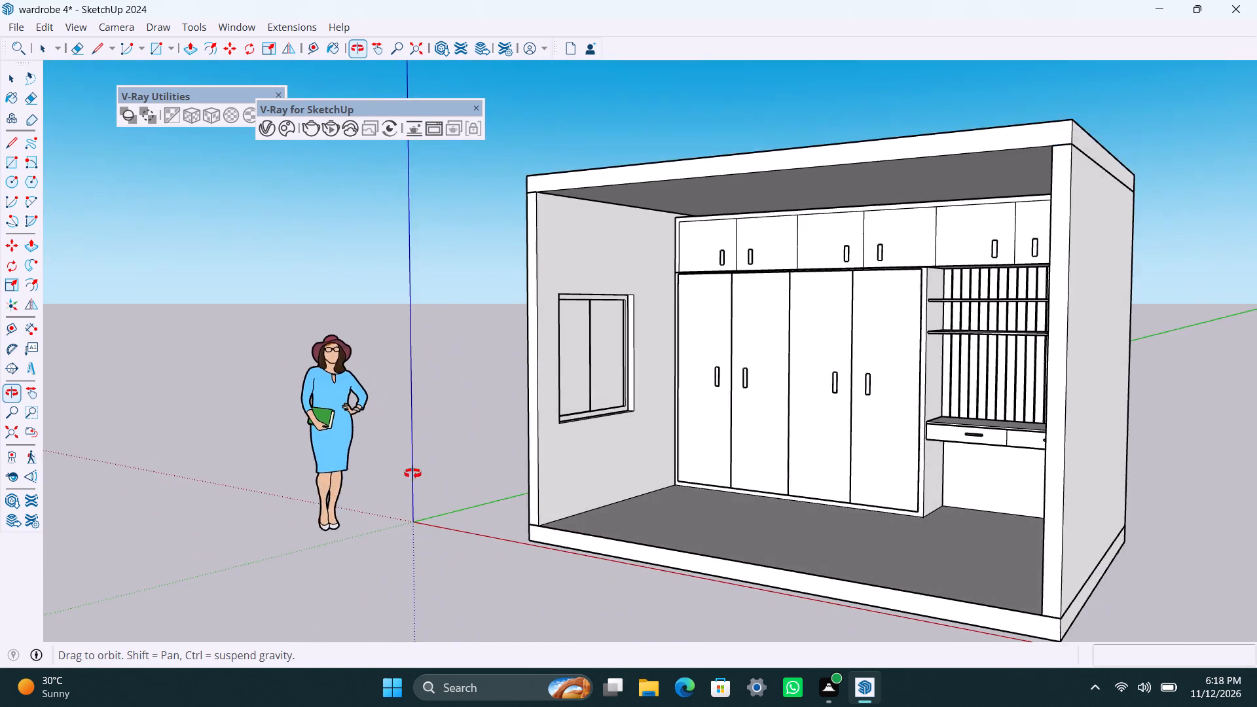
middle_drag(412, 473, 546, 459)
scroll(761, 447, up, 3)
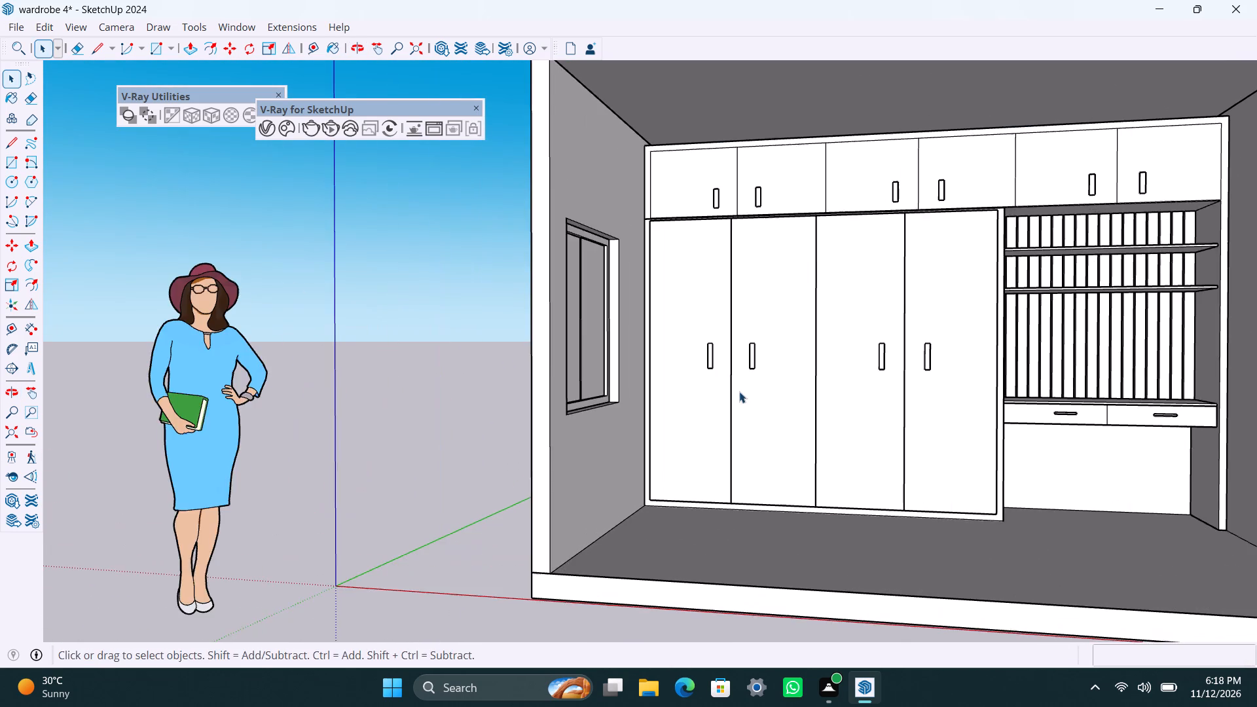
middle_drag(739, 393, 784, 465)
scroll(784, 458, down, 3)
scroll(759, 335, up, 3)
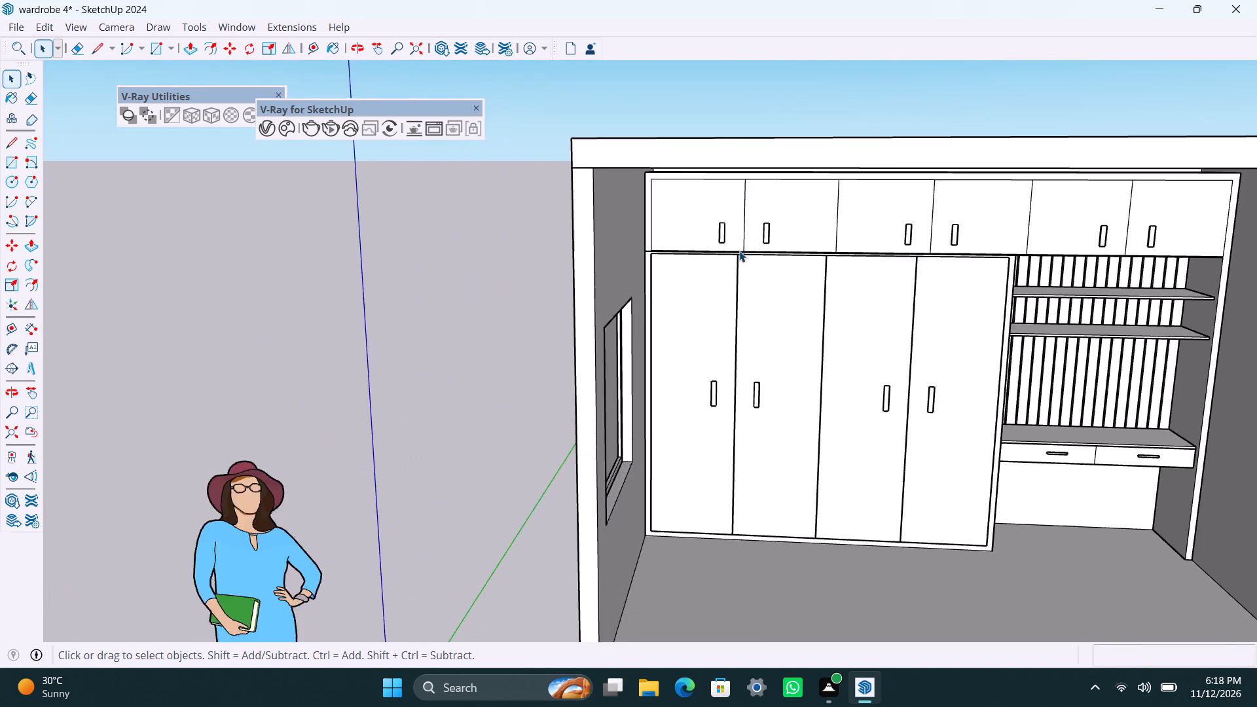
scroll(737, 237, up, 2)
scroll(697, 154, down, 4)
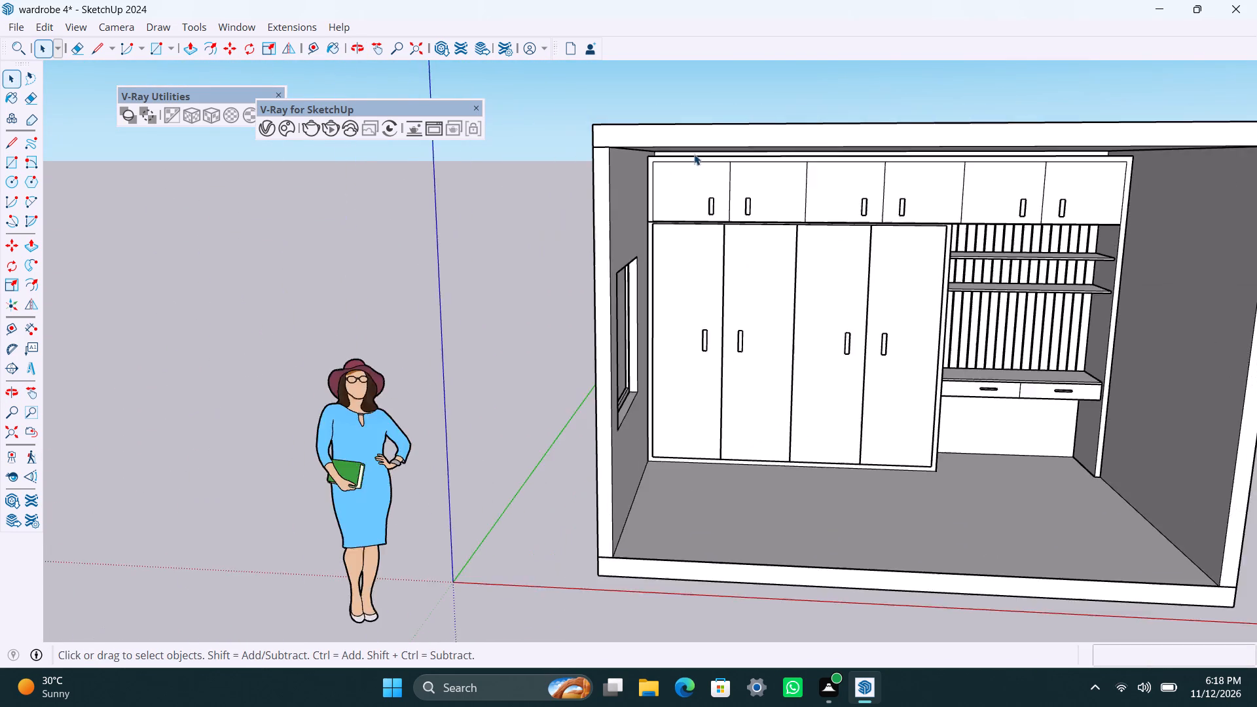
scroll(655, 172, up, 3)
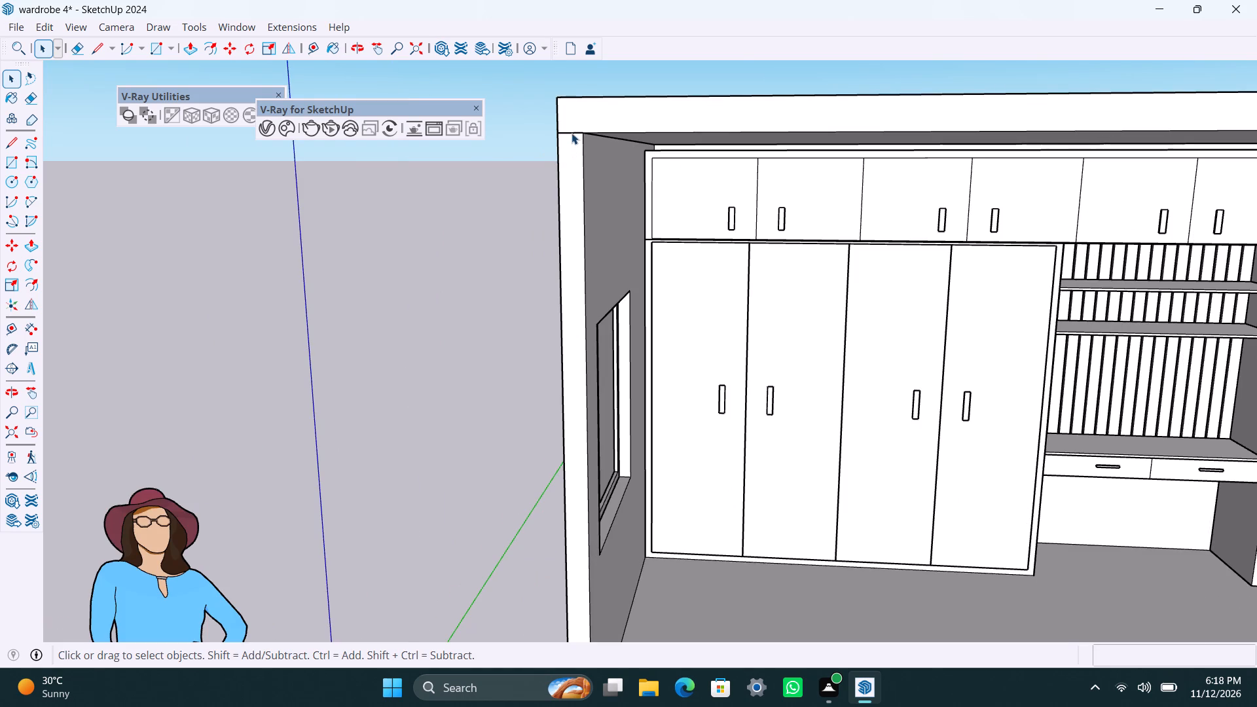
scroll(590, 156, down, 8)
middle_drag(676, 197, 729, 145)
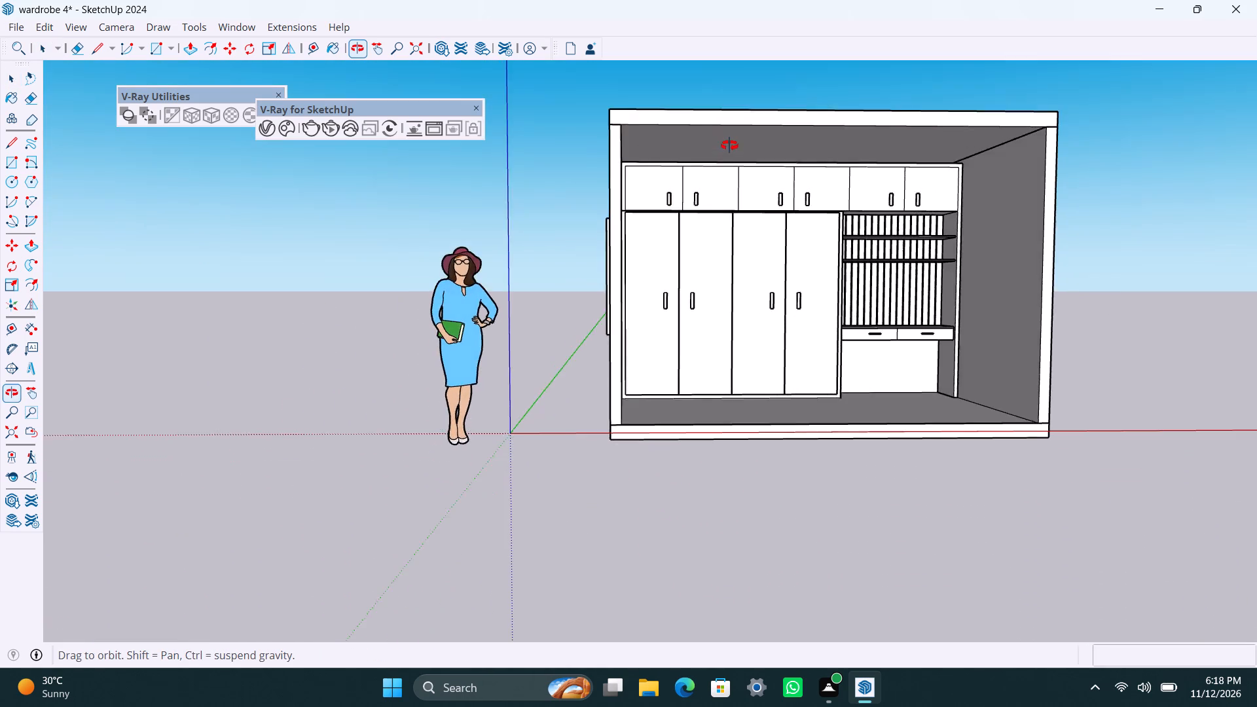
middle_drag(729, 145, 634, 163)
scroll(617, 163, down, 4)
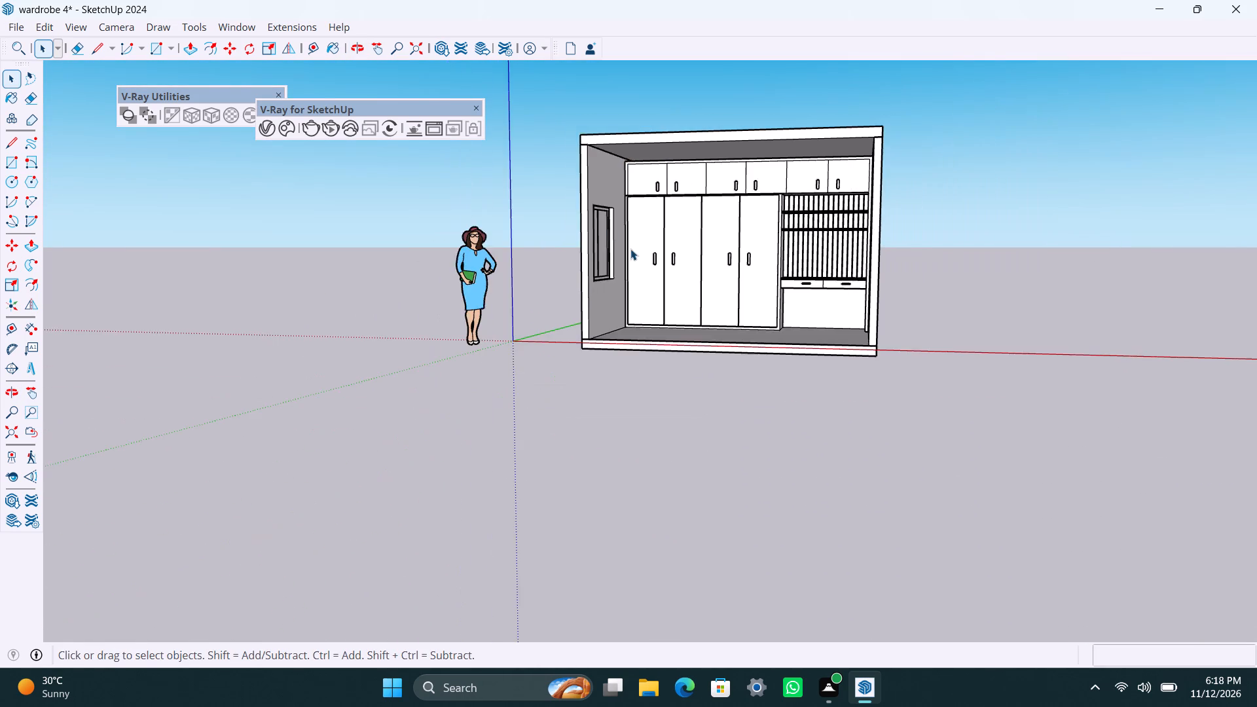
scroll(630, 254, up, 2)
middle_drag(767, 335, 833, 390)
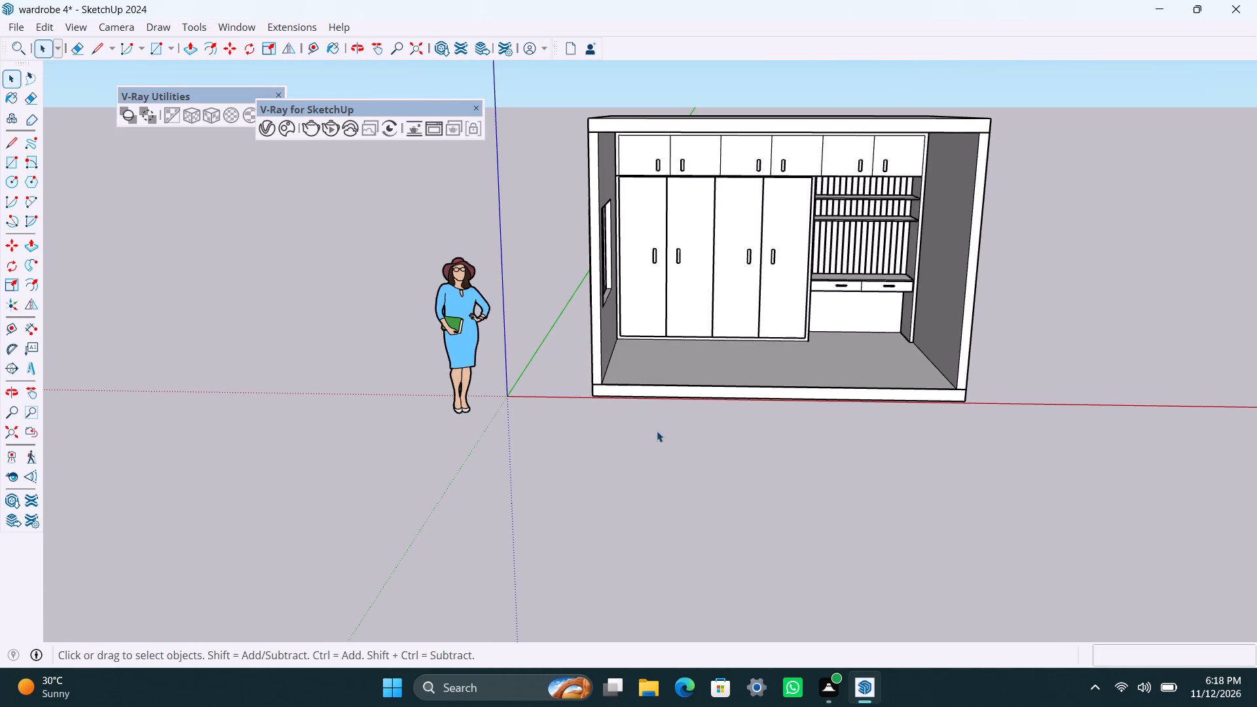
Save the wardrobe 4 model.
key(ctrl+s)
key(ctrl+s)
scroll(702, 305, up, 3)
scroll(657, 162, up, 2)
middle_drag(609, 217, 583, 268)
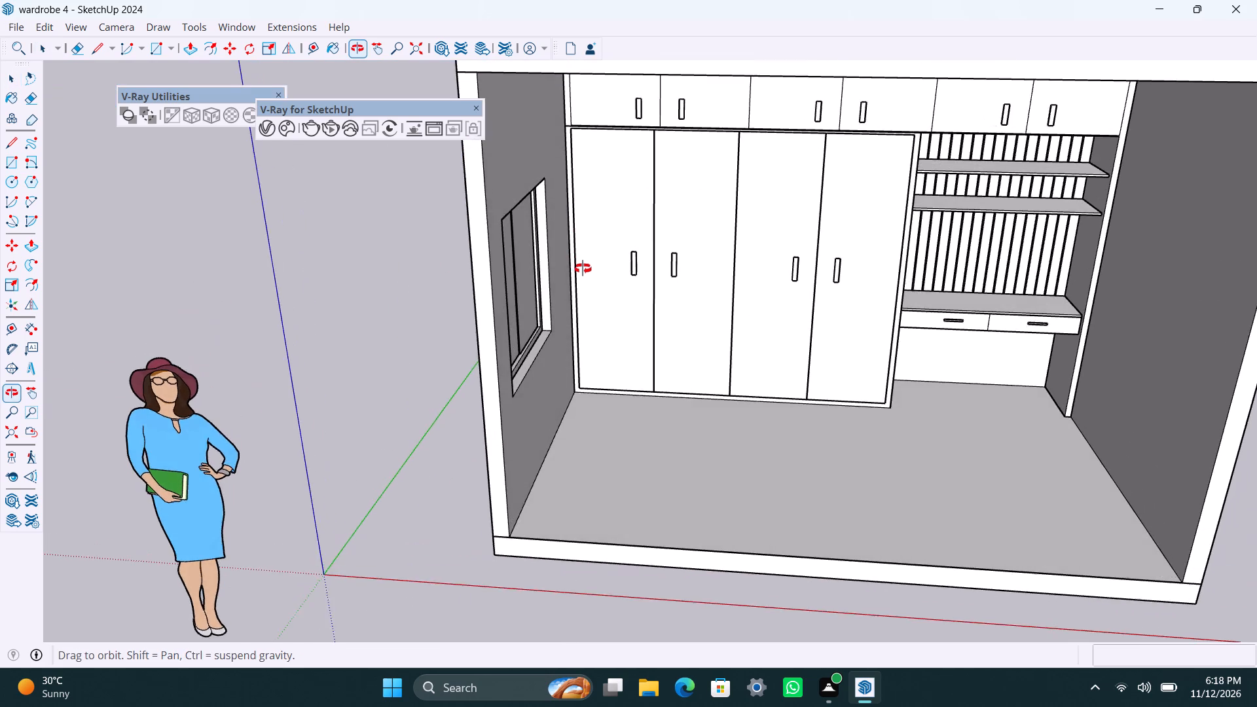
middle_drag(583, 268, 610, 177)
scroll(610, 182, down, 3)
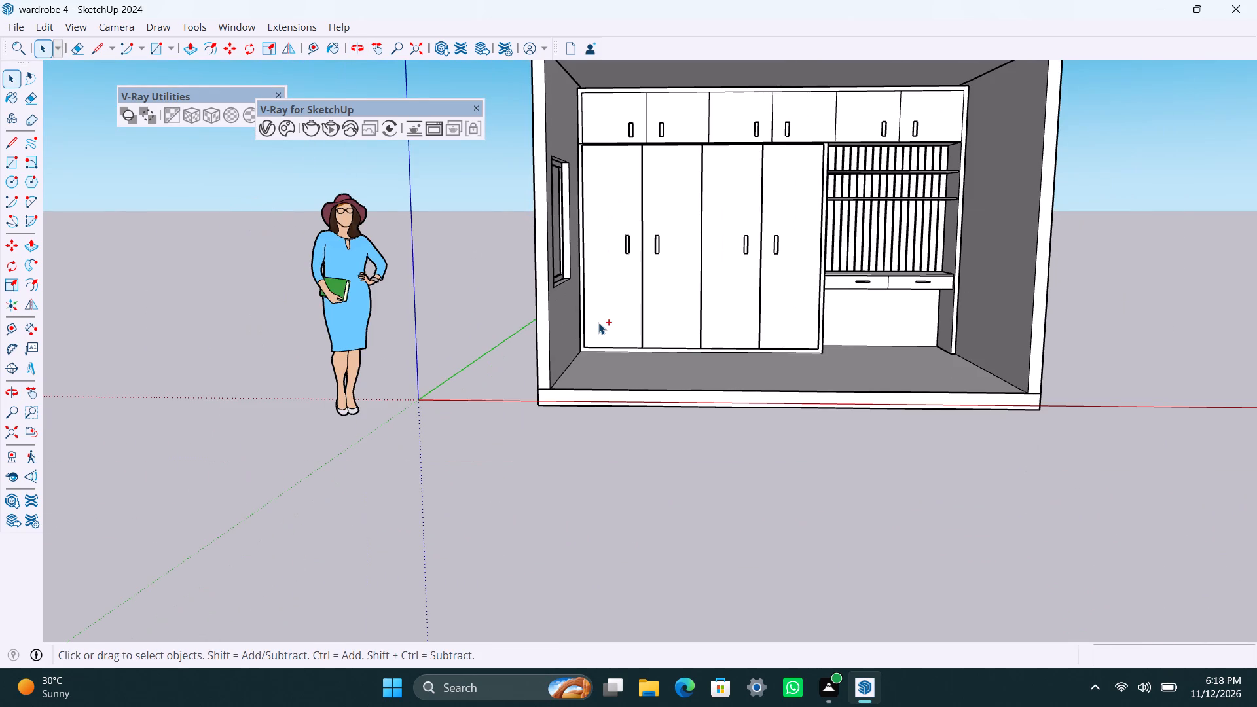
key(ctrl+s)
Examine the wardrobe doors, upper box, desk unit and window from the front and close up.
scroll(590, 325, down, 2)
scroll(634, 306, up, 2)
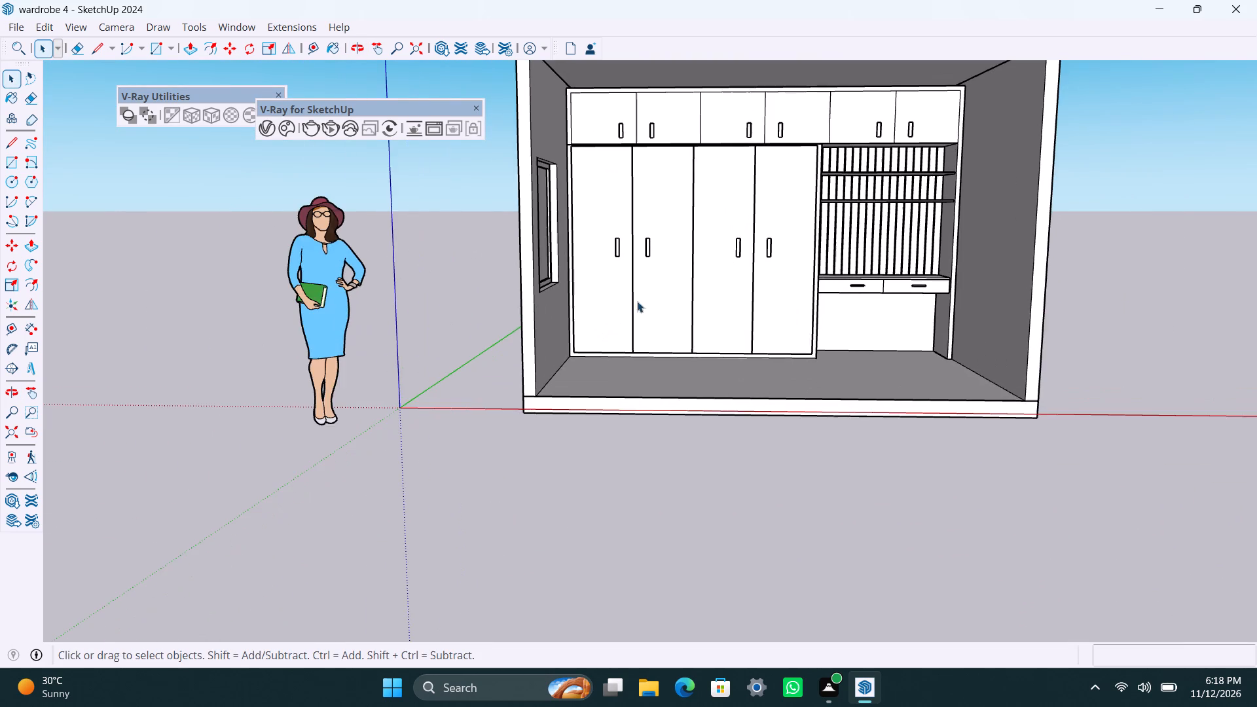
scroll(646, 242, up, 1)
shift+middle_drag(629, 252, 589, 416)
scroll(606, 410, up, 2)
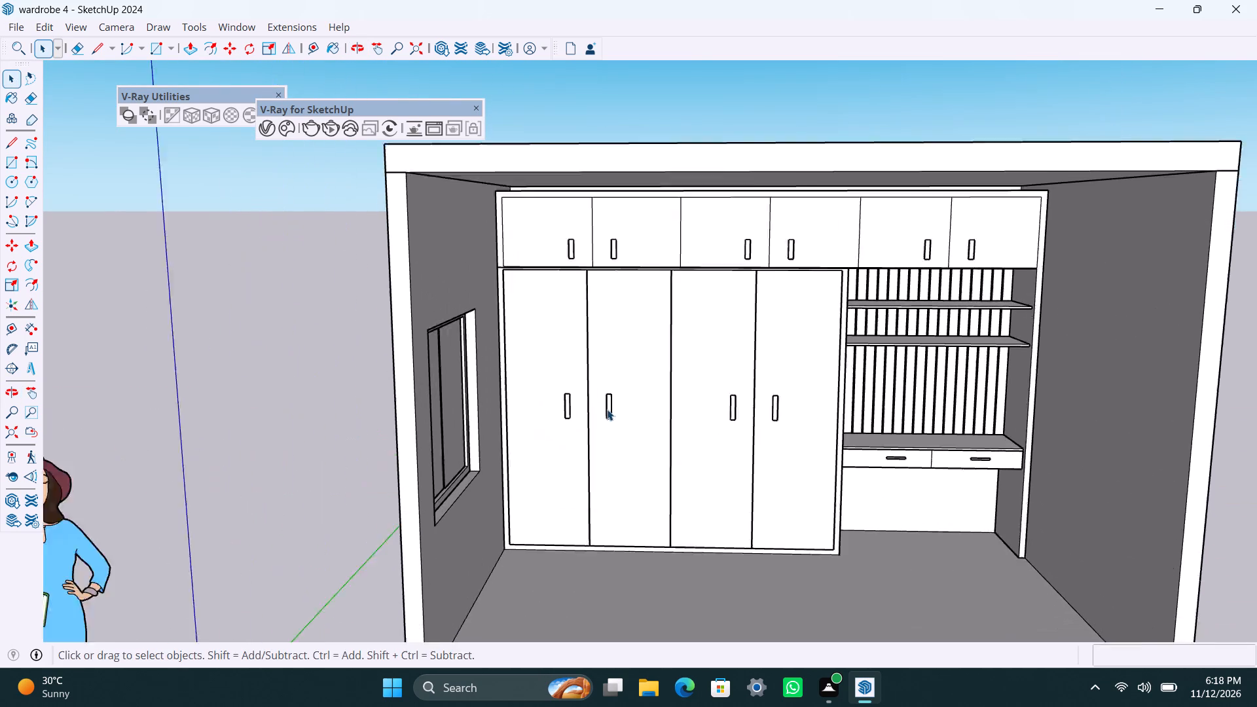
scroll(607, 409, up, 1)
middle_drag(640, 369, 655, 332)
scroll(659, 341, down, 7)
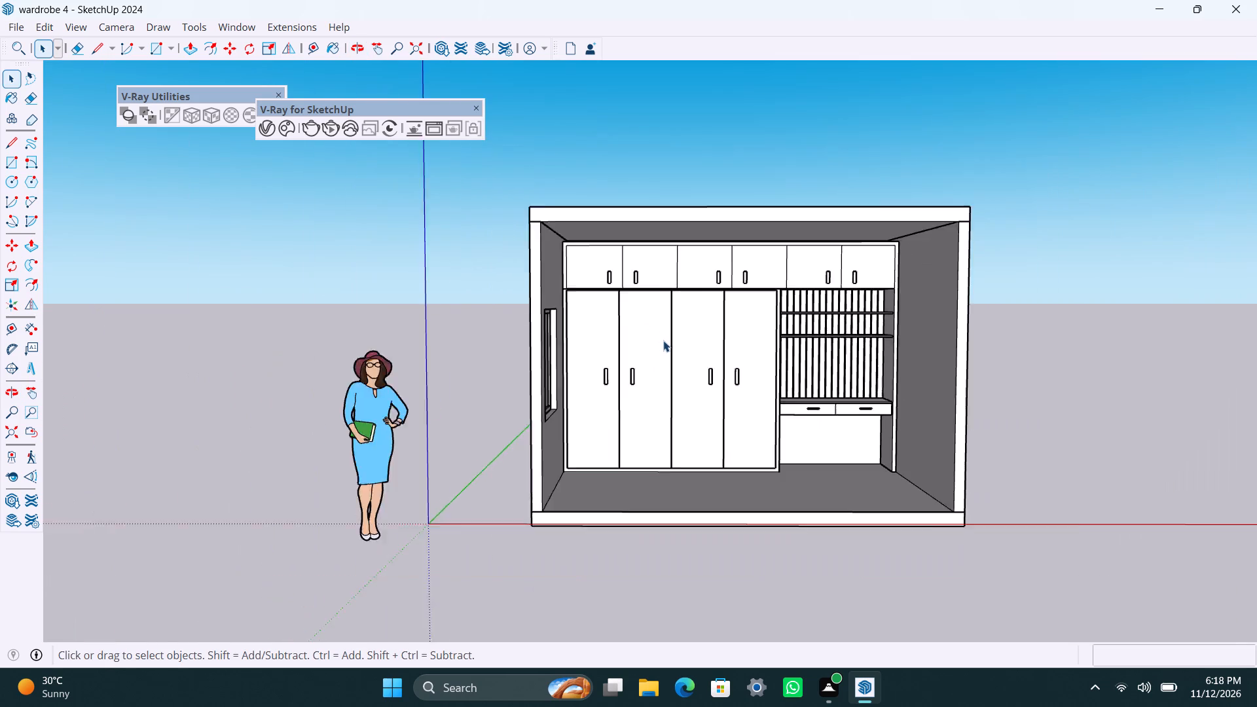
scroll(690, 342, up, 4)
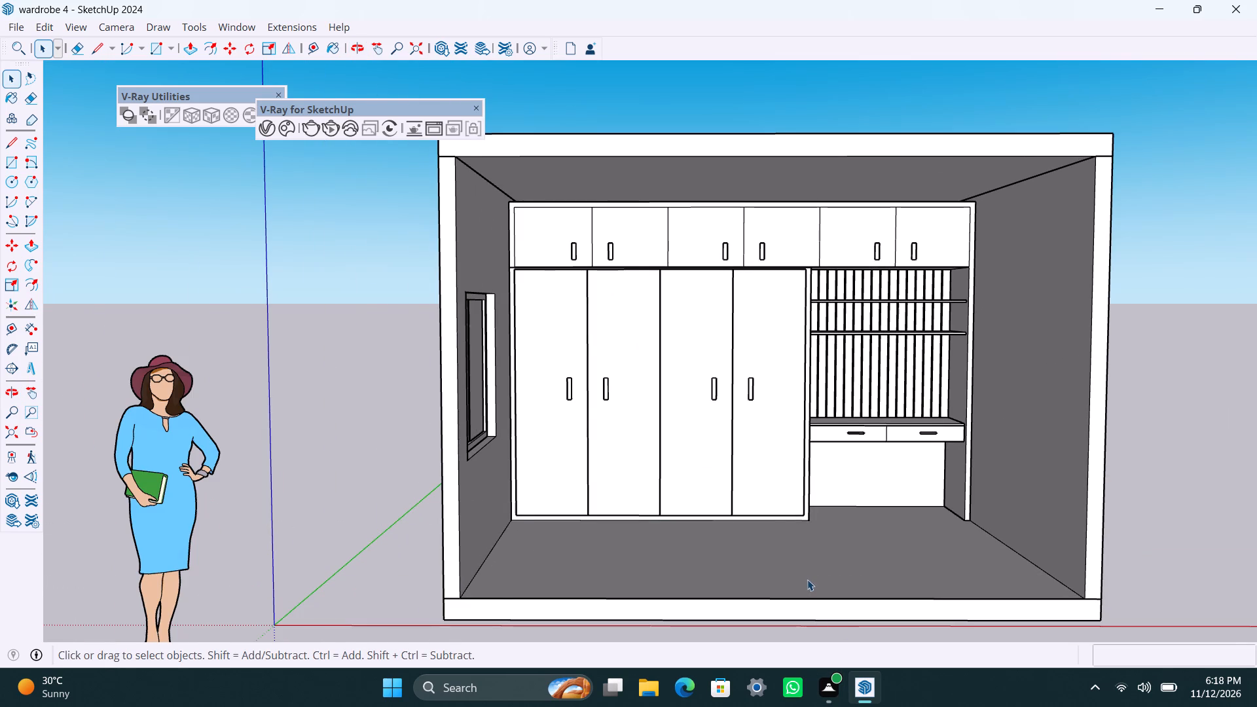
scroll(807, 579, up, 3)
scroll(756, 430, up, 1)
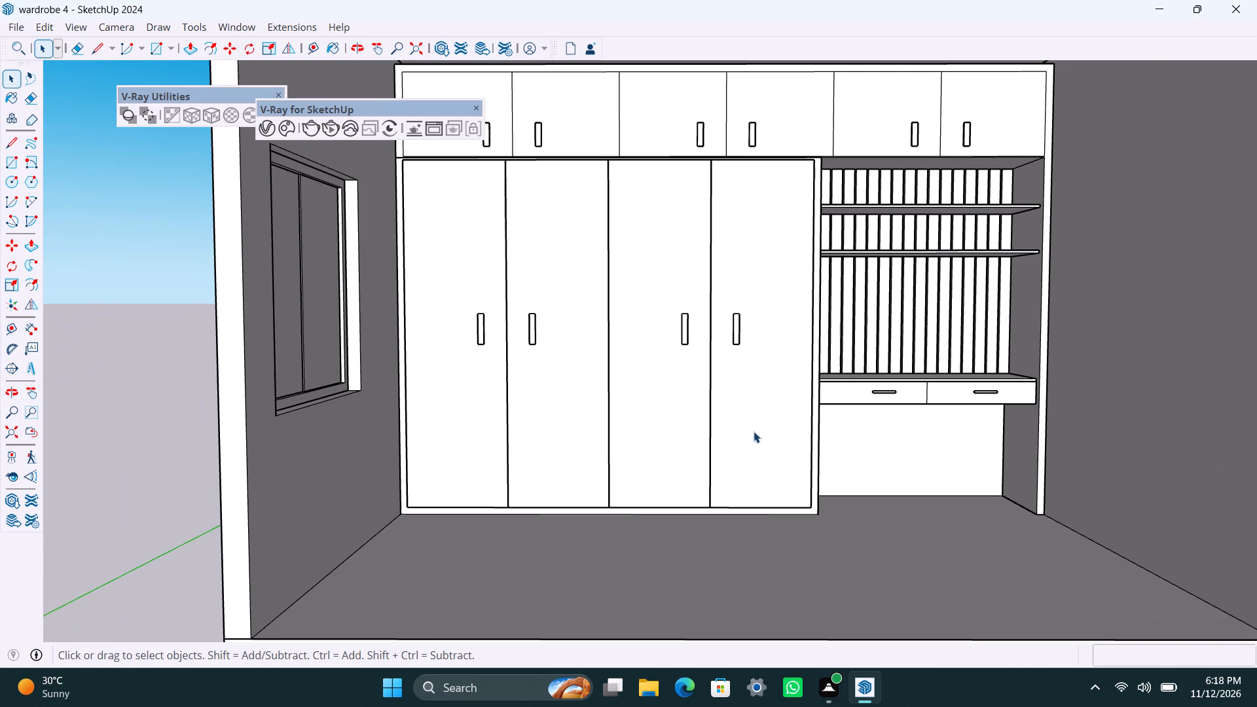
middle_drag(753, 434, 750, 478)
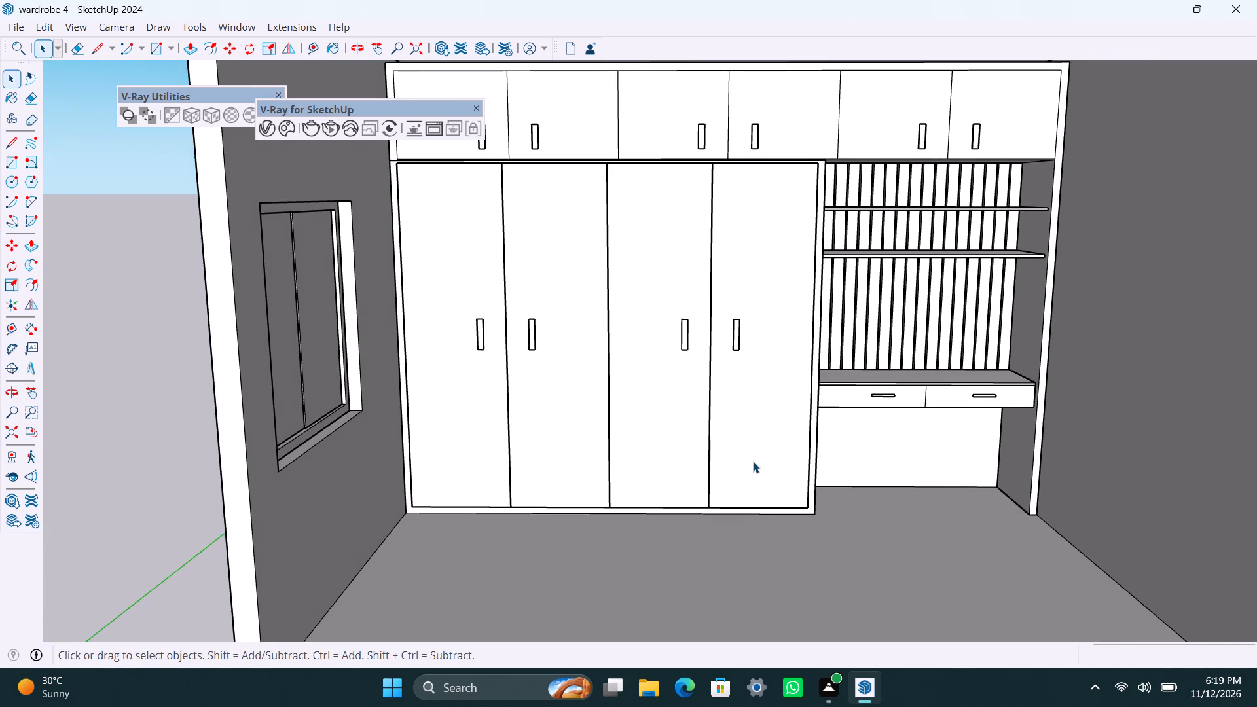
scroll(752, 462, up, 1)
scroll(750, 460, down, 3)
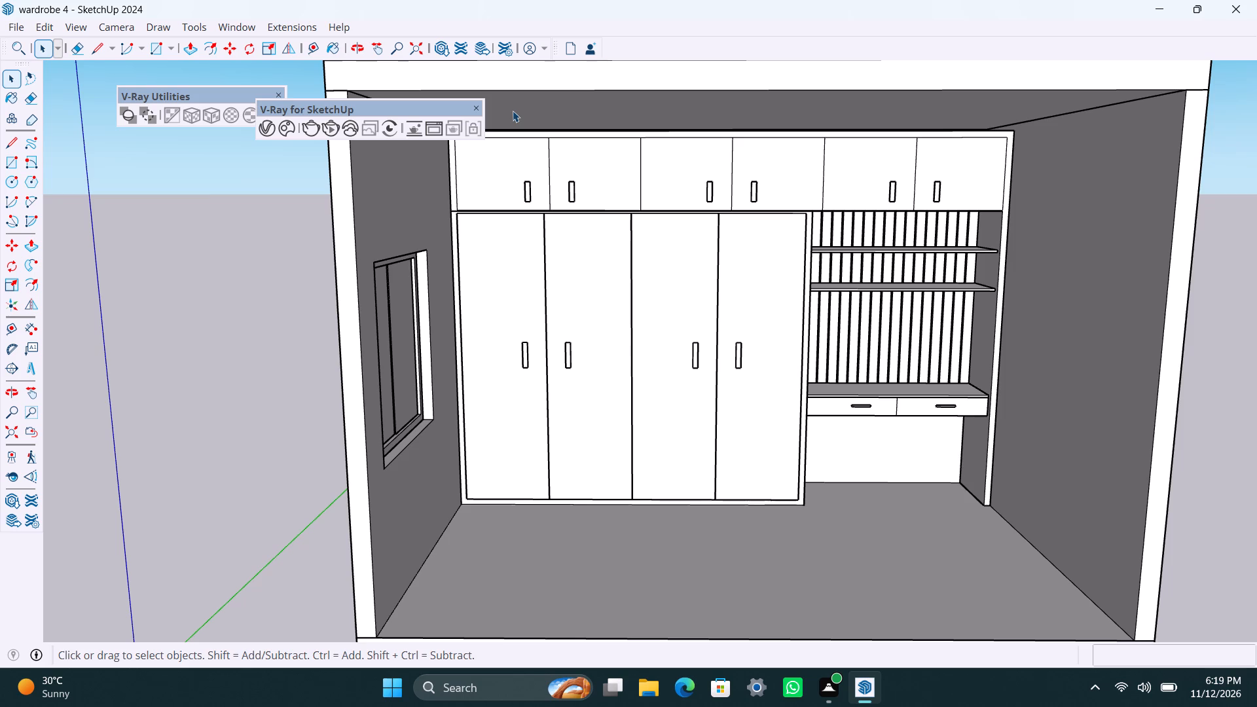
scroll(529, 357, up, 1)
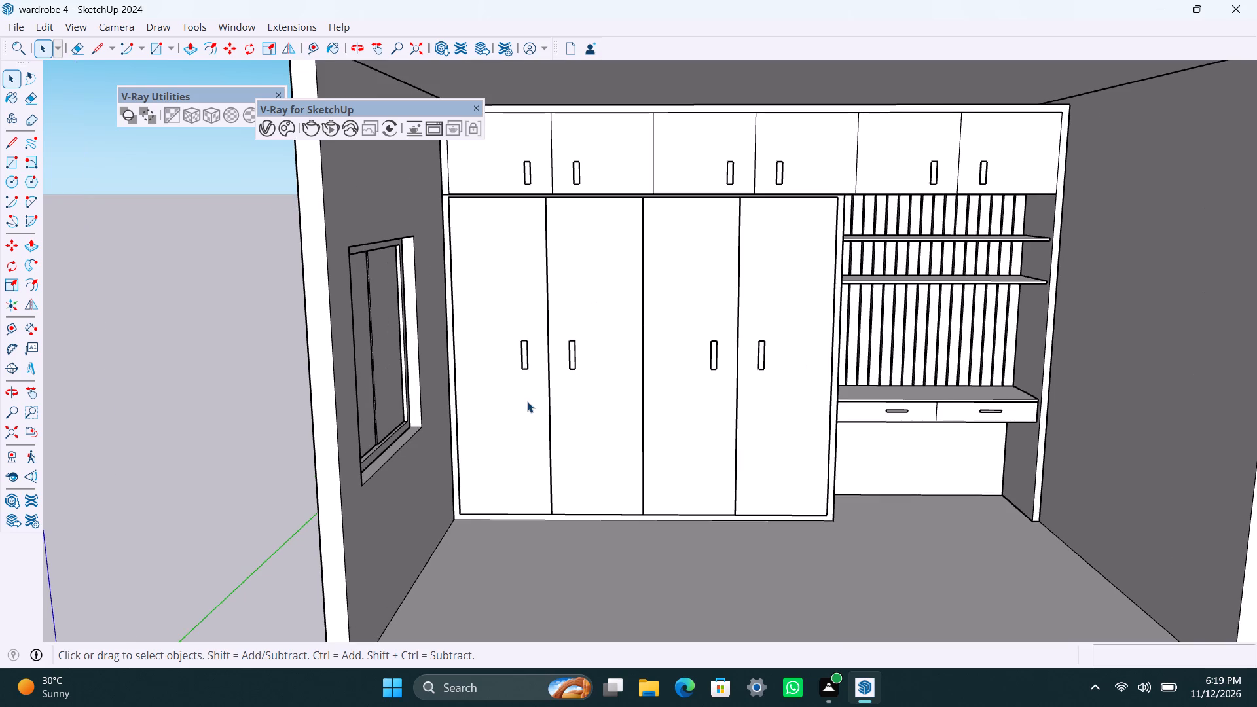
scroll(529, 401, up, 2)
scroll(657, 385, down, 3)
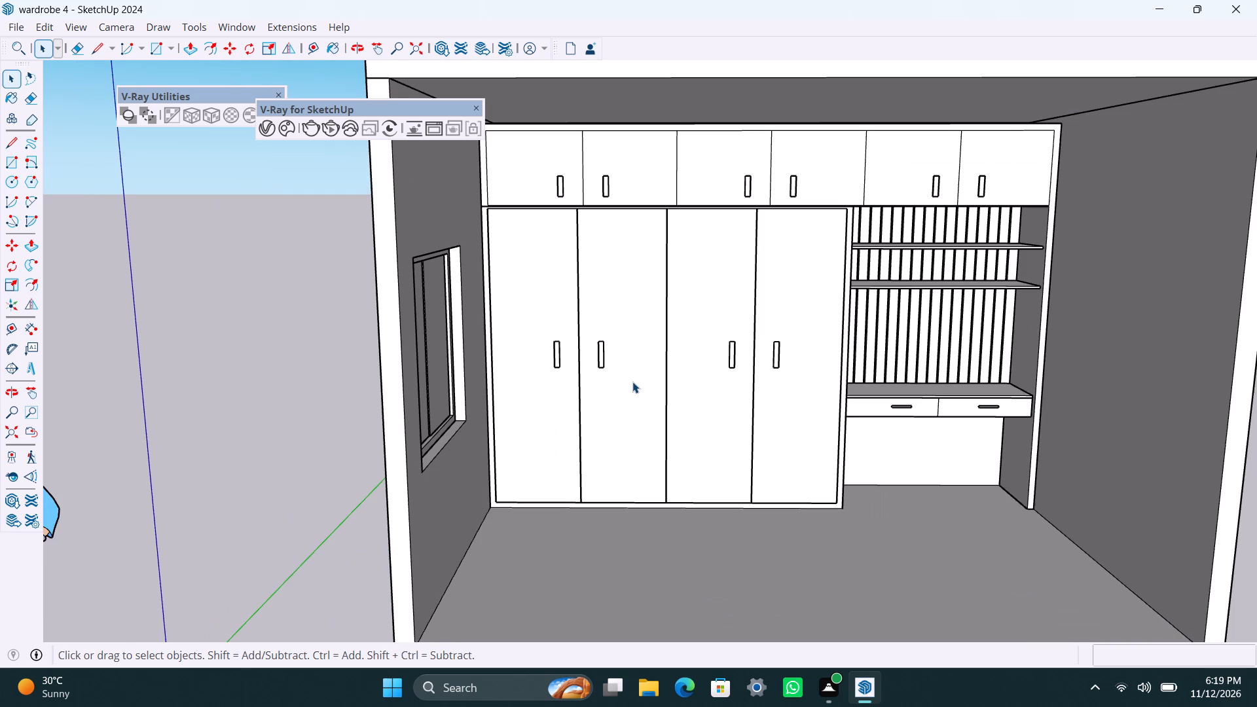
scroll(567, 323, down, 4)
scroll(551, 324, up, 3)
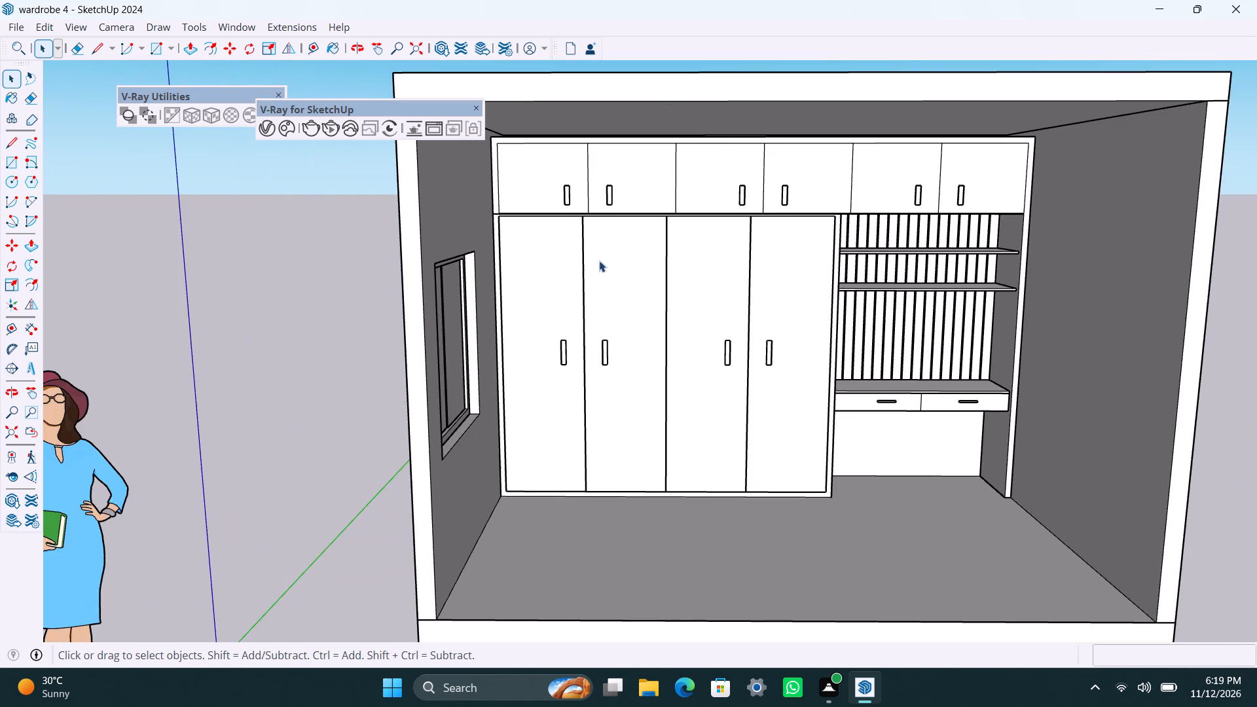
scroll(576, 250, up, 6)
scroll(516, 209, up, 9)
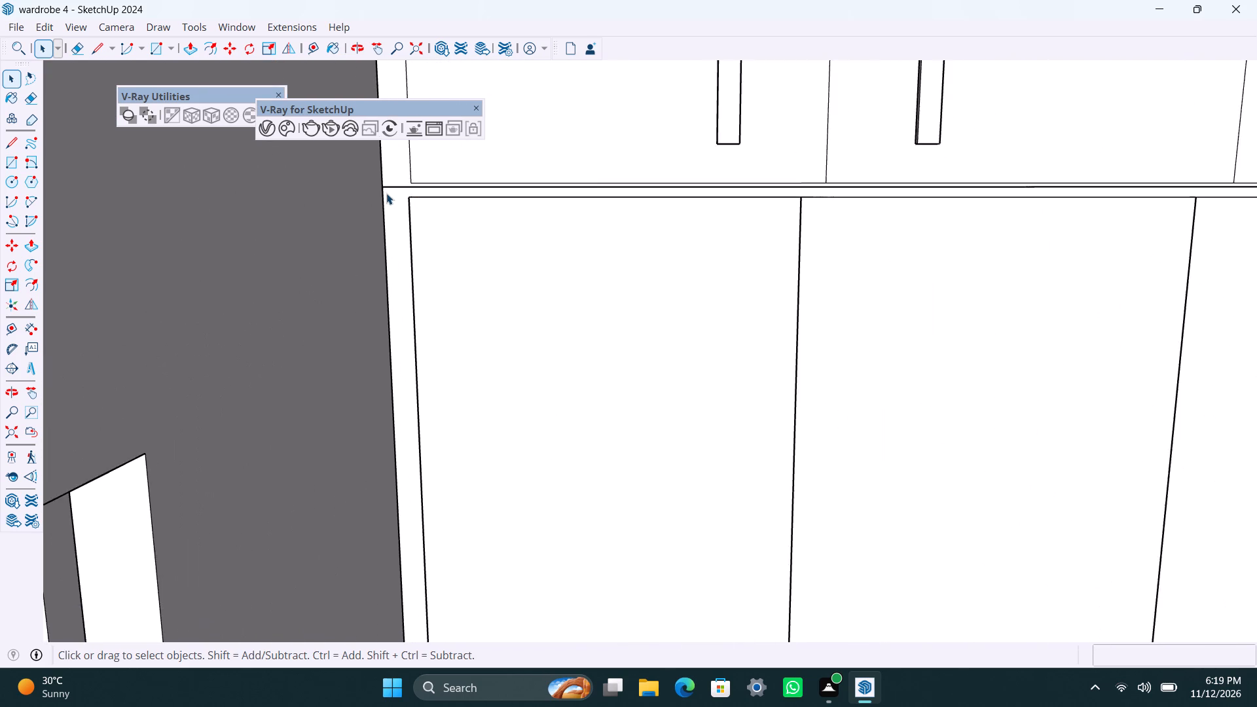
scroll(386, 193, up, 3)
scroll(392, 185, down, 20)
scroll(392, 185, down, 1)
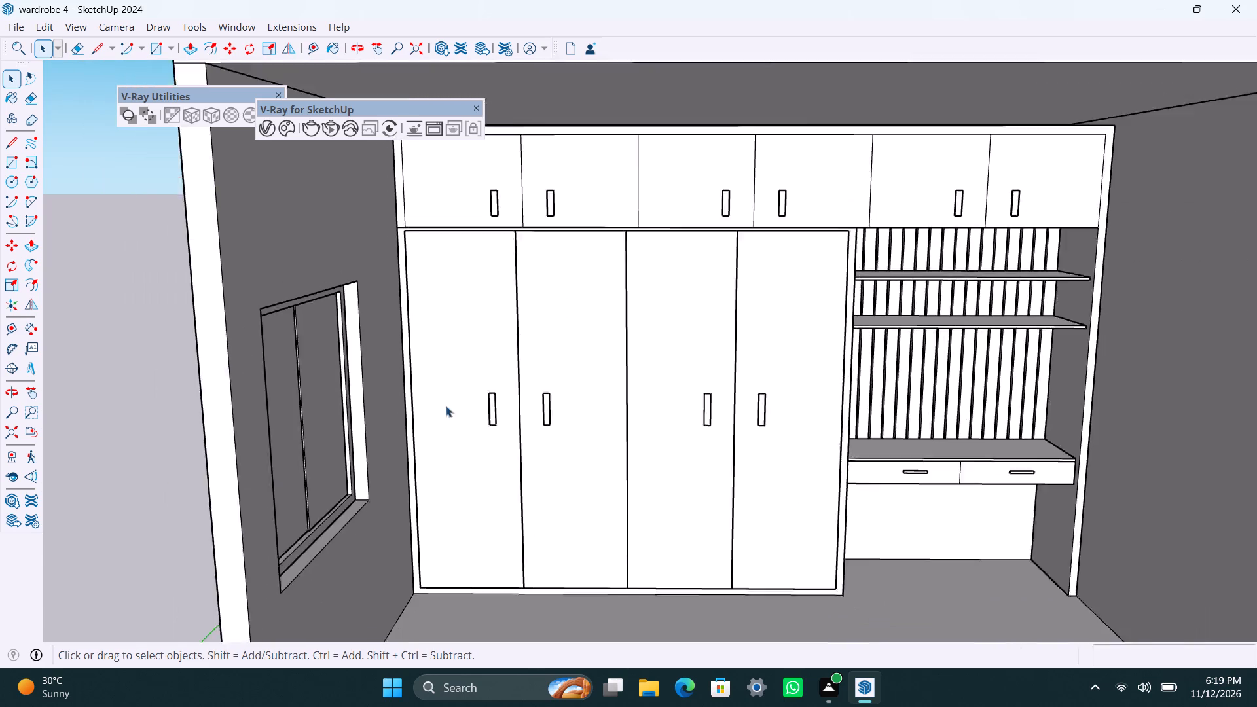
scroll(572, 573, up, 3)
scroll(562, 571, down, 2)
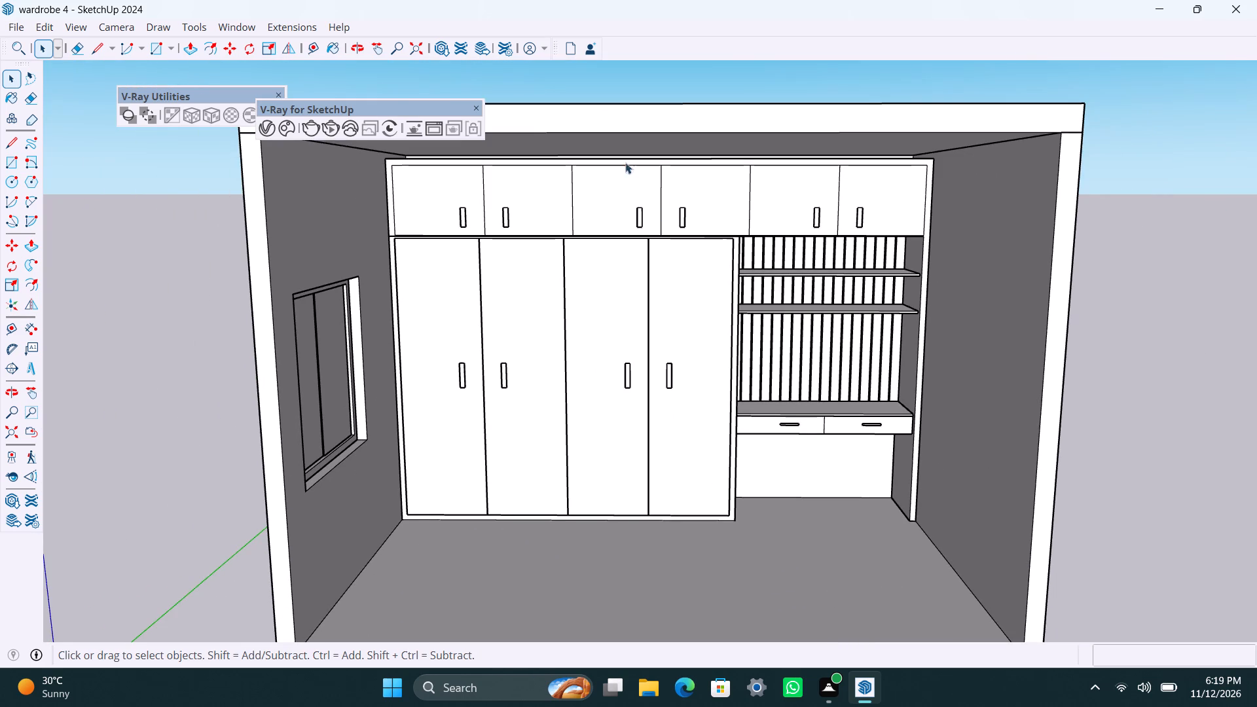
Close the floating V-Ray for SketchUp tool set.
click(477, 109)
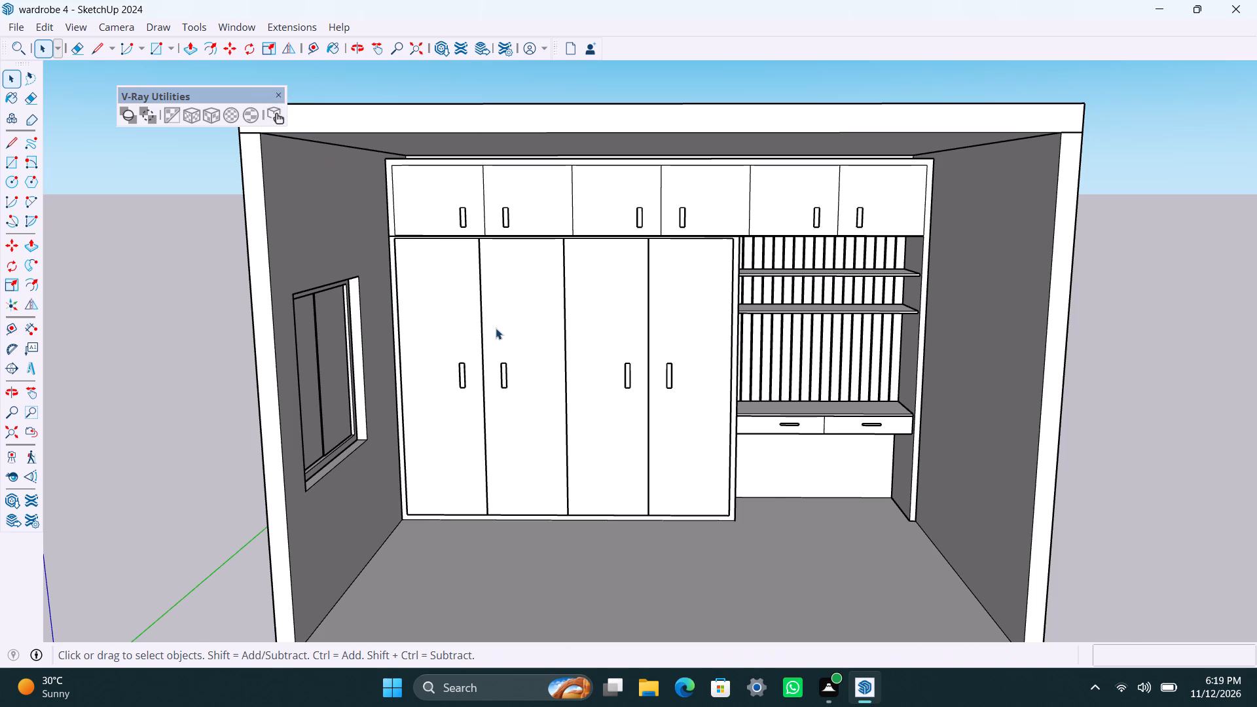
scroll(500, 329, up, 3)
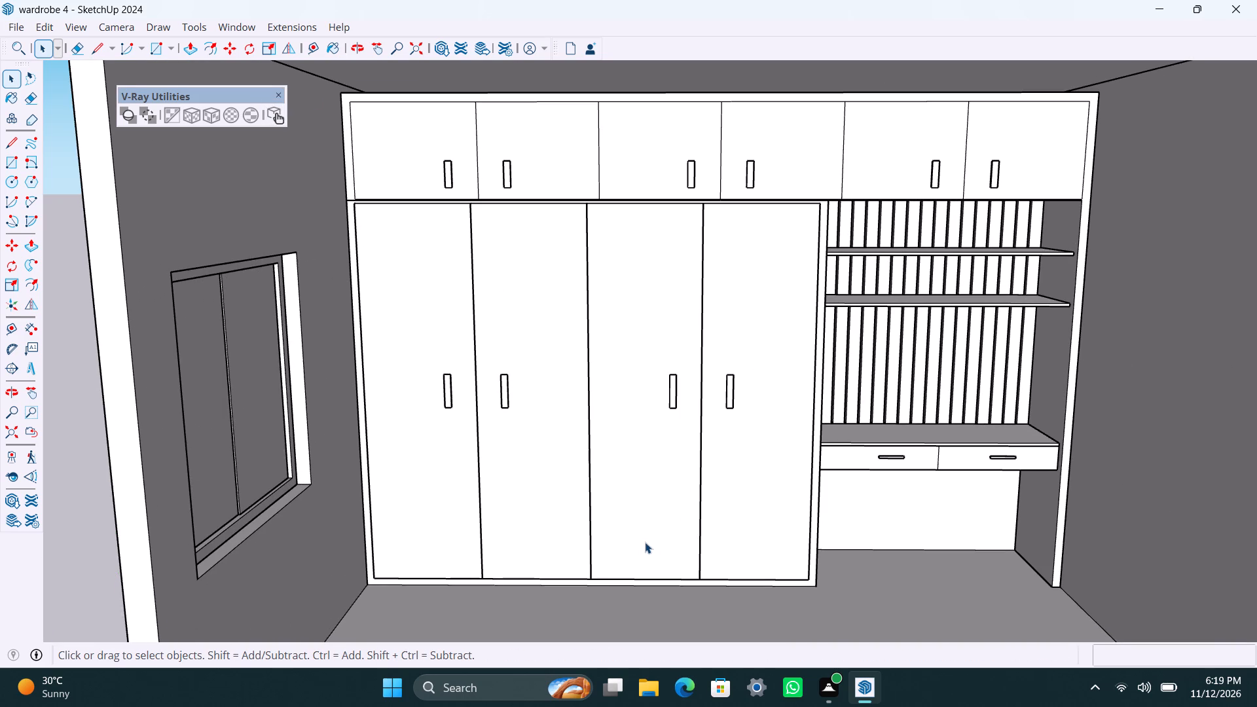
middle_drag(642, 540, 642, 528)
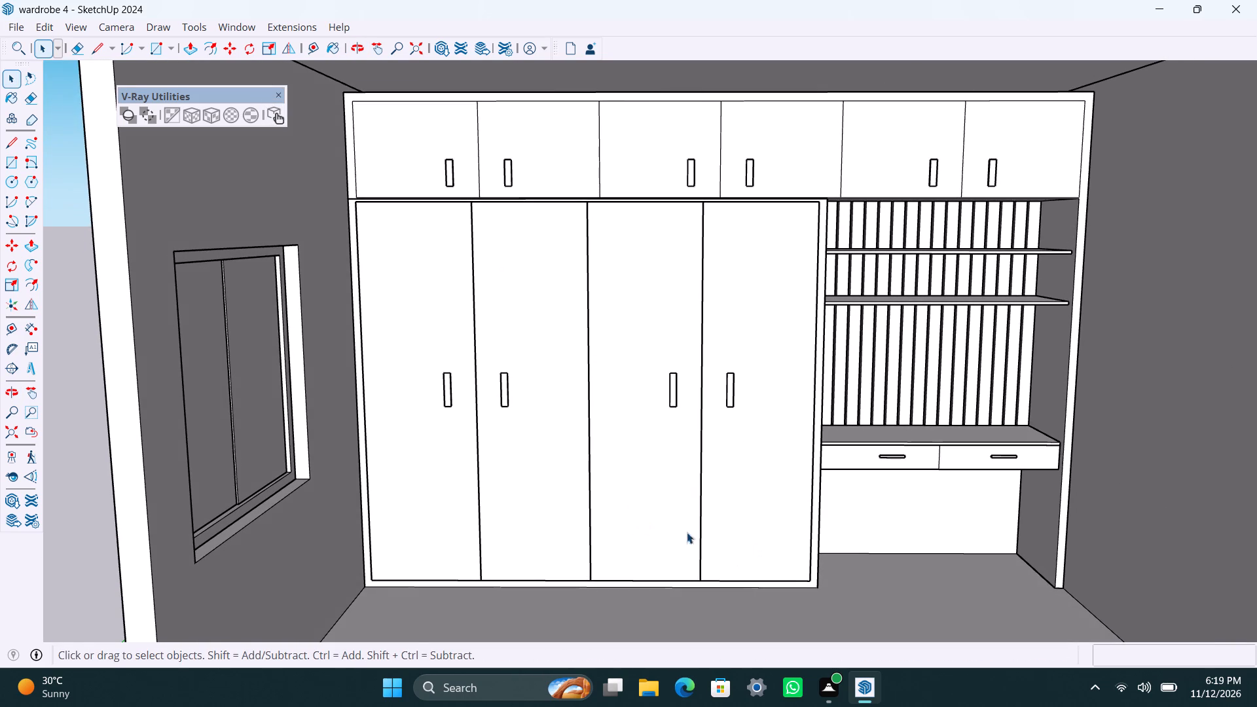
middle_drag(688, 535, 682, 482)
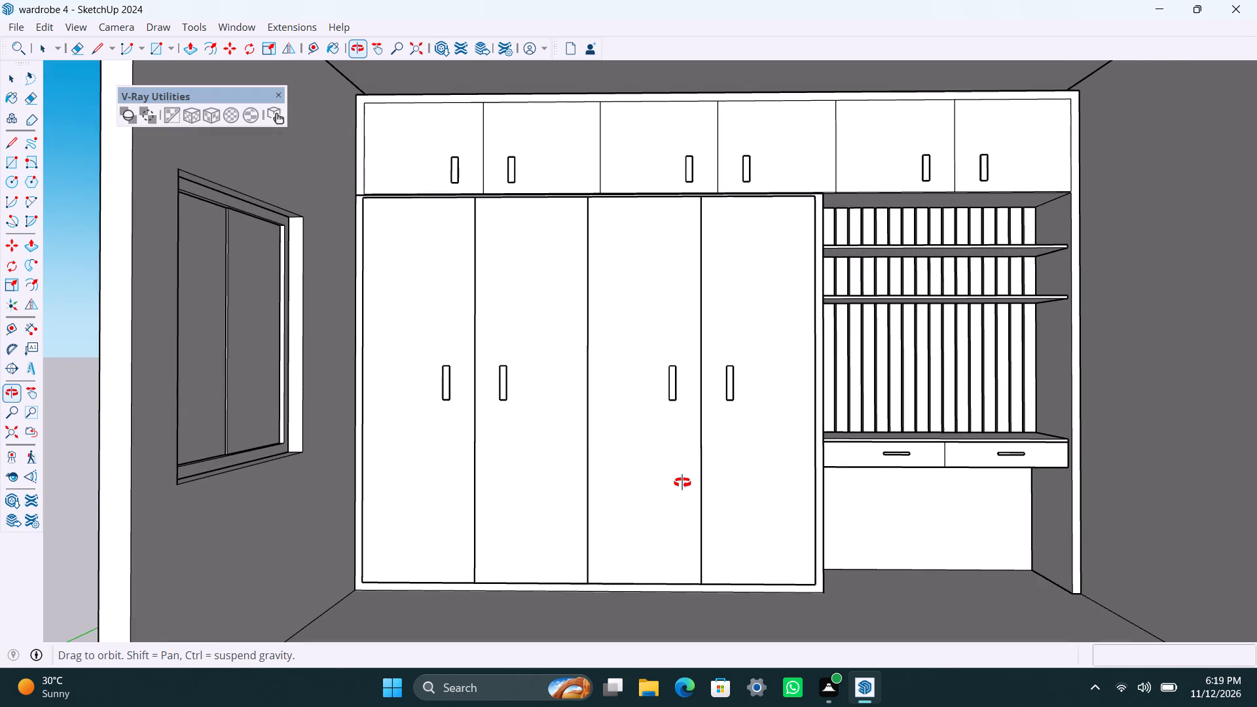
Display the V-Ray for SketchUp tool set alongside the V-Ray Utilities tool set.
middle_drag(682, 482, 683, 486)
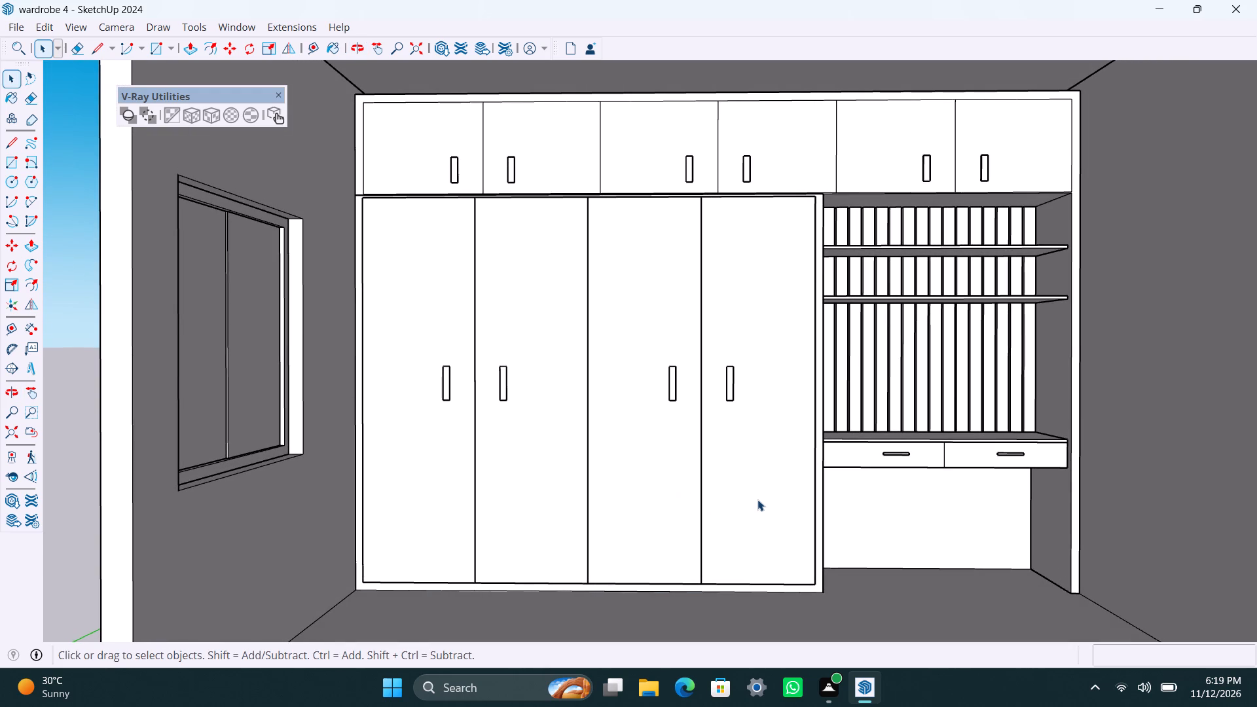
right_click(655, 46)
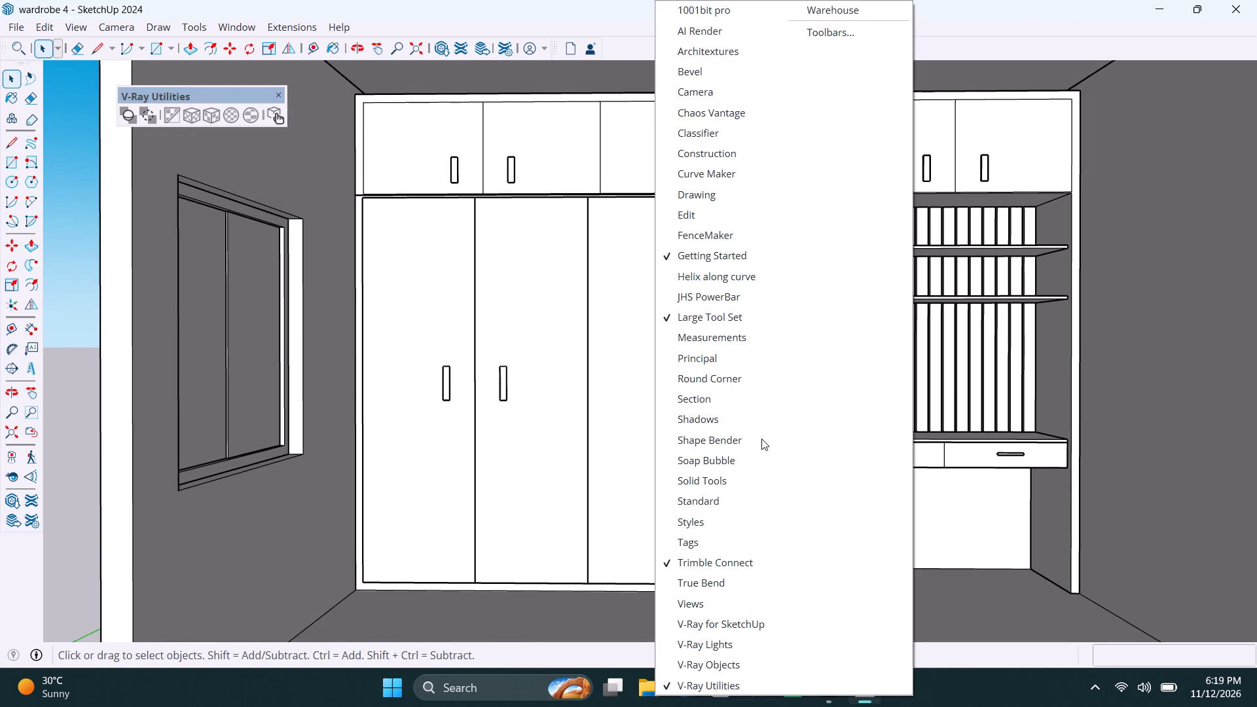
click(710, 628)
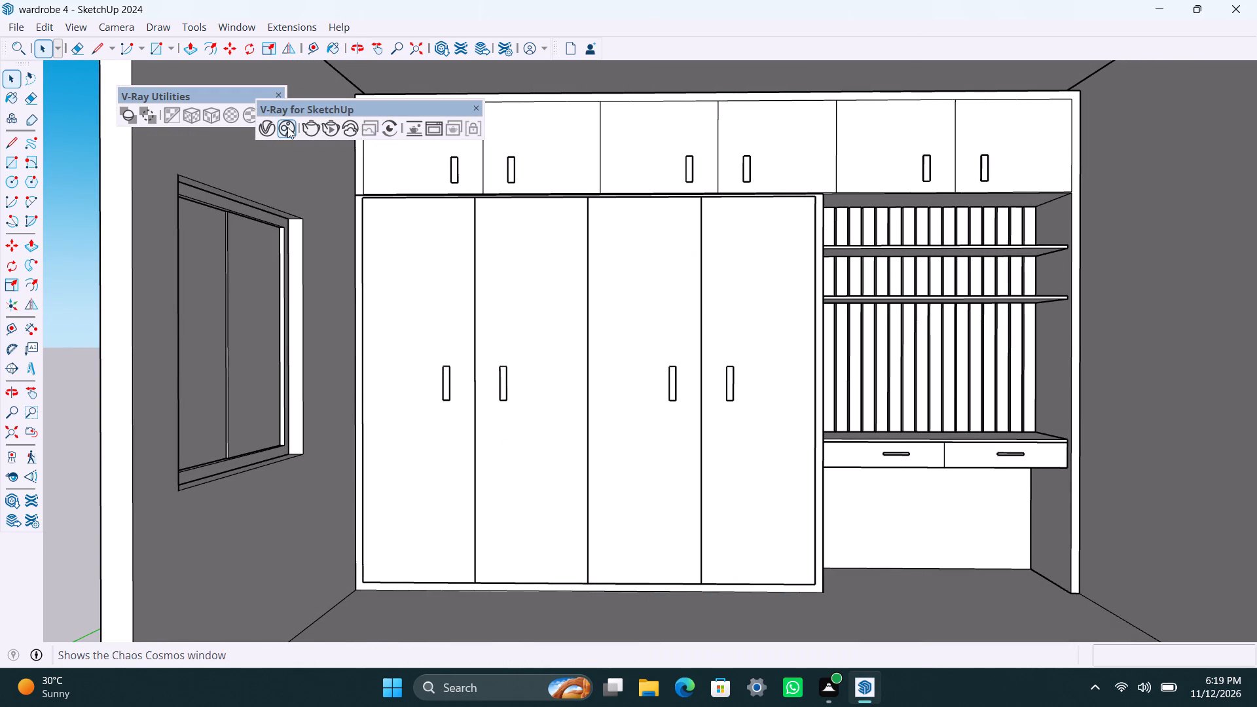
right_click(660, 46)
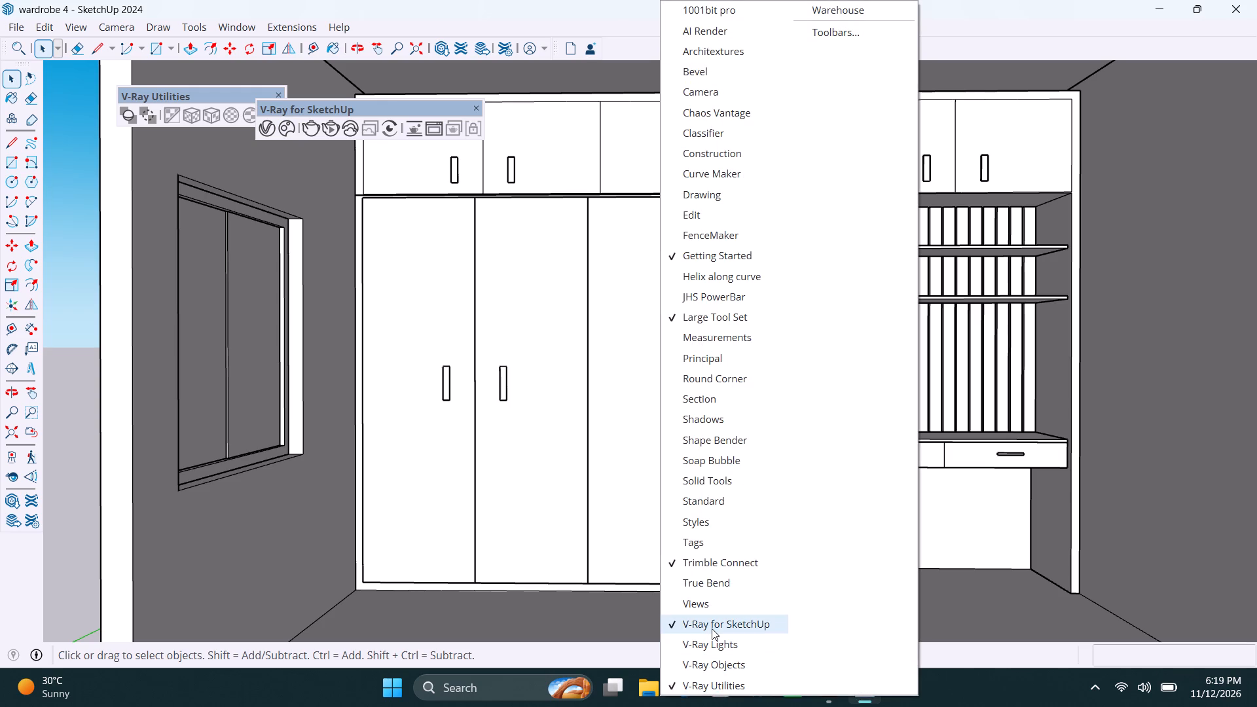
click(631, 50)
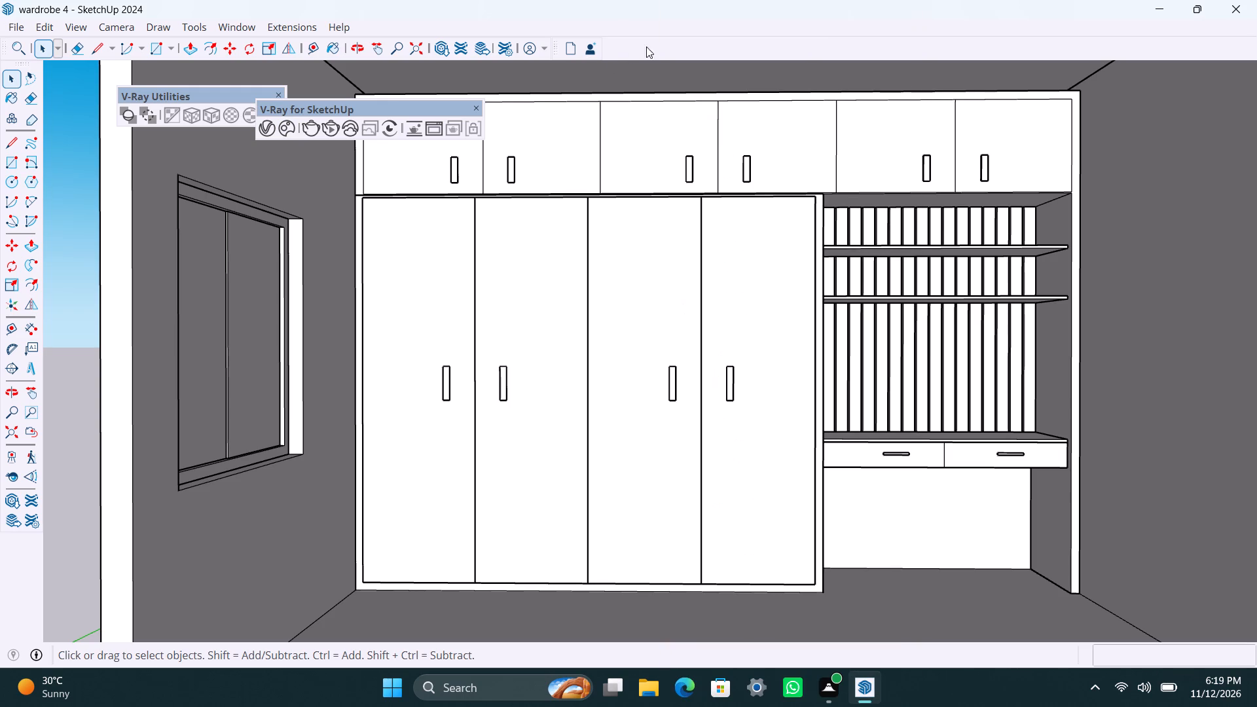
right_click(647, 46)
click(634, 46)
Examine the framed sliding window and the adjoining wardrobe front close up and from farther back.
scroll(156, 182, up, 1)
scroll(194, 249, up, 2)
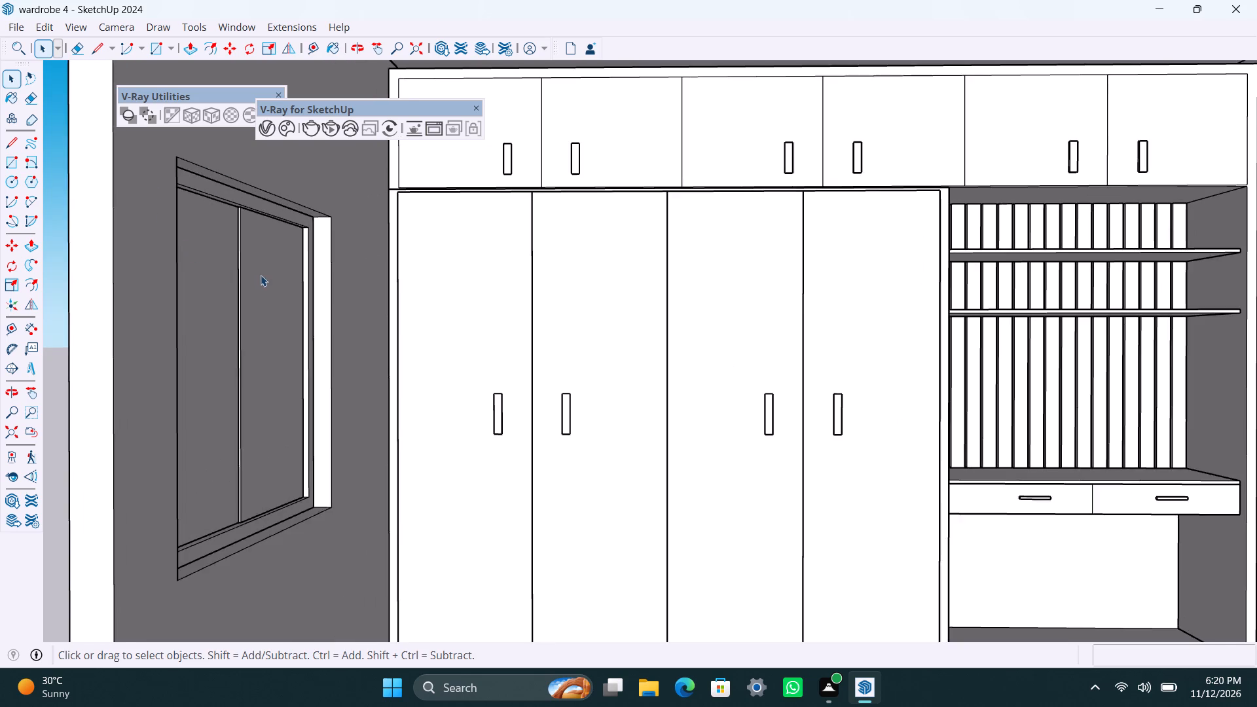
scroll(261, 268, up, 1)
scroll(268, 318, down, 1)
scroll(276, 340, up, 1)
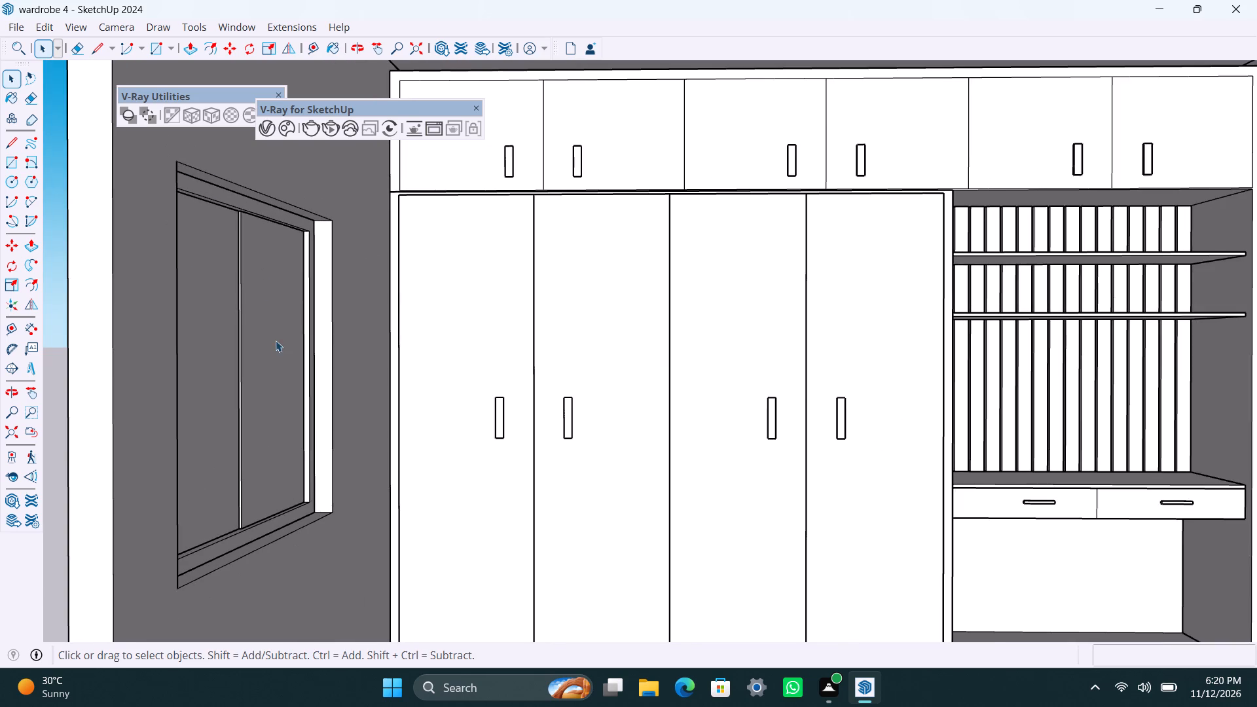
scroll(364, 424, down, 3)
scroll(323, 390, down, 1)
scroll(364, 411, up, 1)
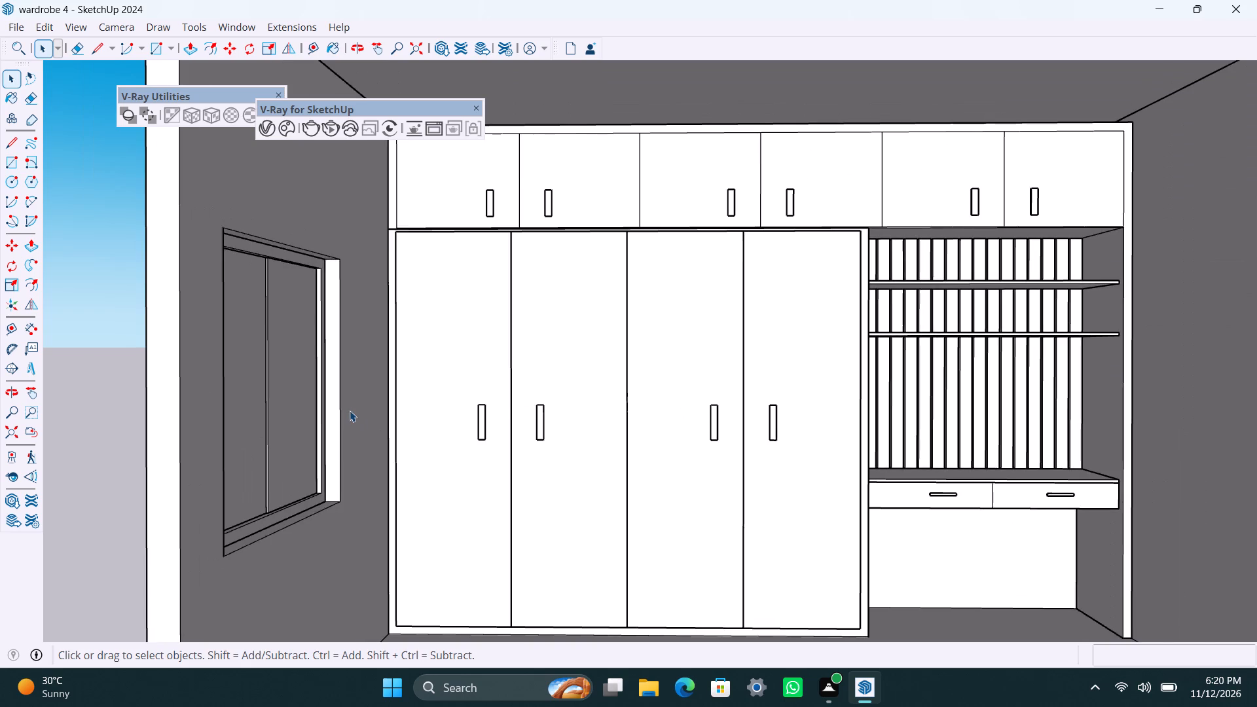
scroll(349, 410, up, 3)
scroll(334, 412, down, 2)
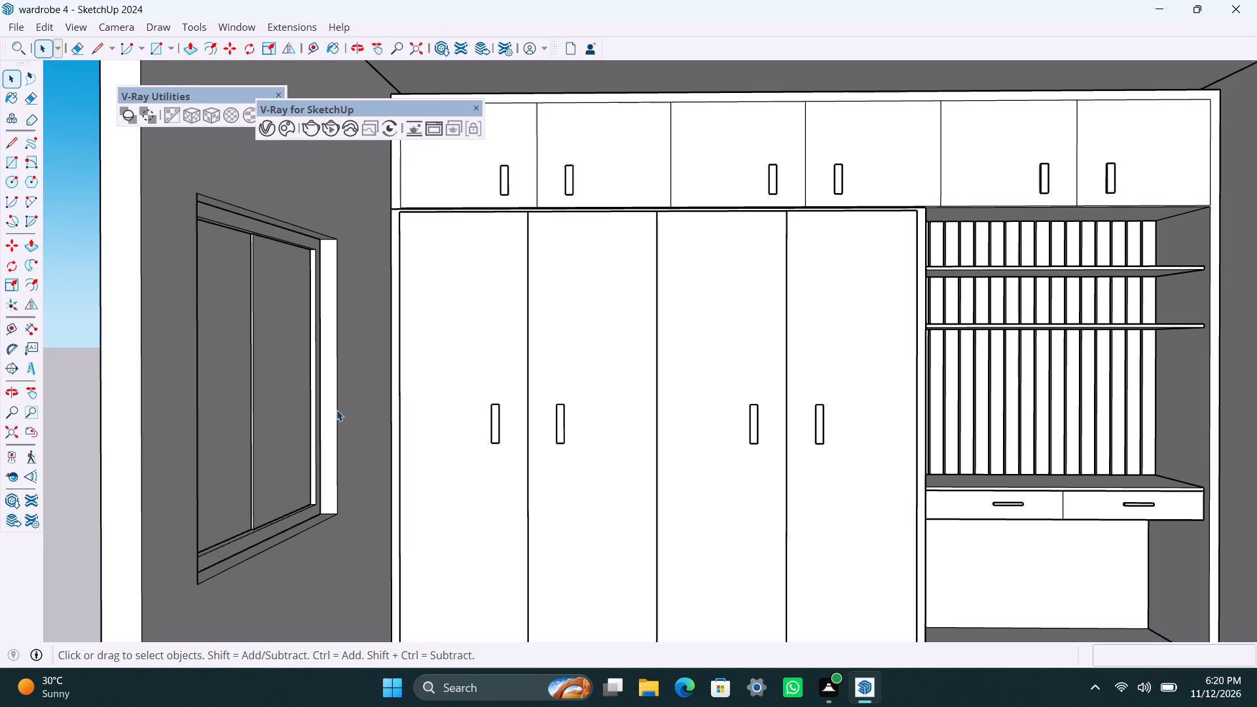
scroll(336, 409, down, 2)
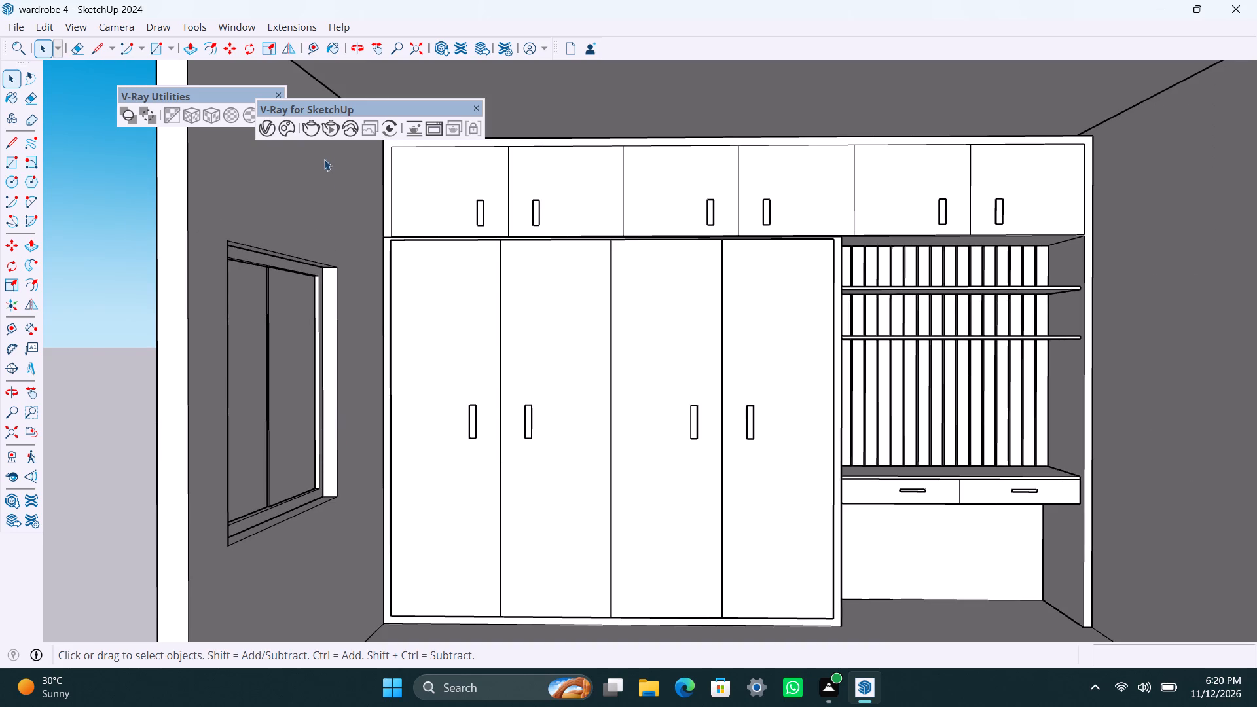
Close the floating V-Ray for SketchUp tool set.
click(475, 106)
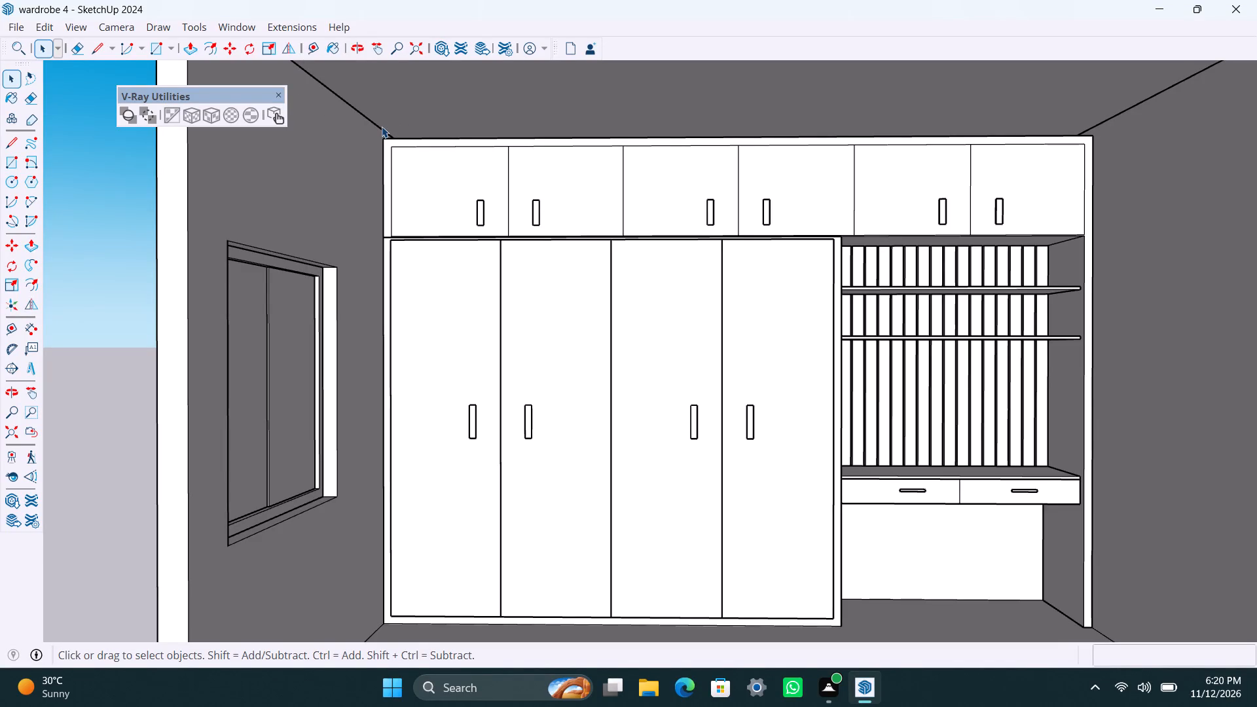
Examine the wardrobe doors, upper box, shelves and slatted desk unit from the front.
scroll(380, 219, down, 2)
scroll(374, 251, up, 1)
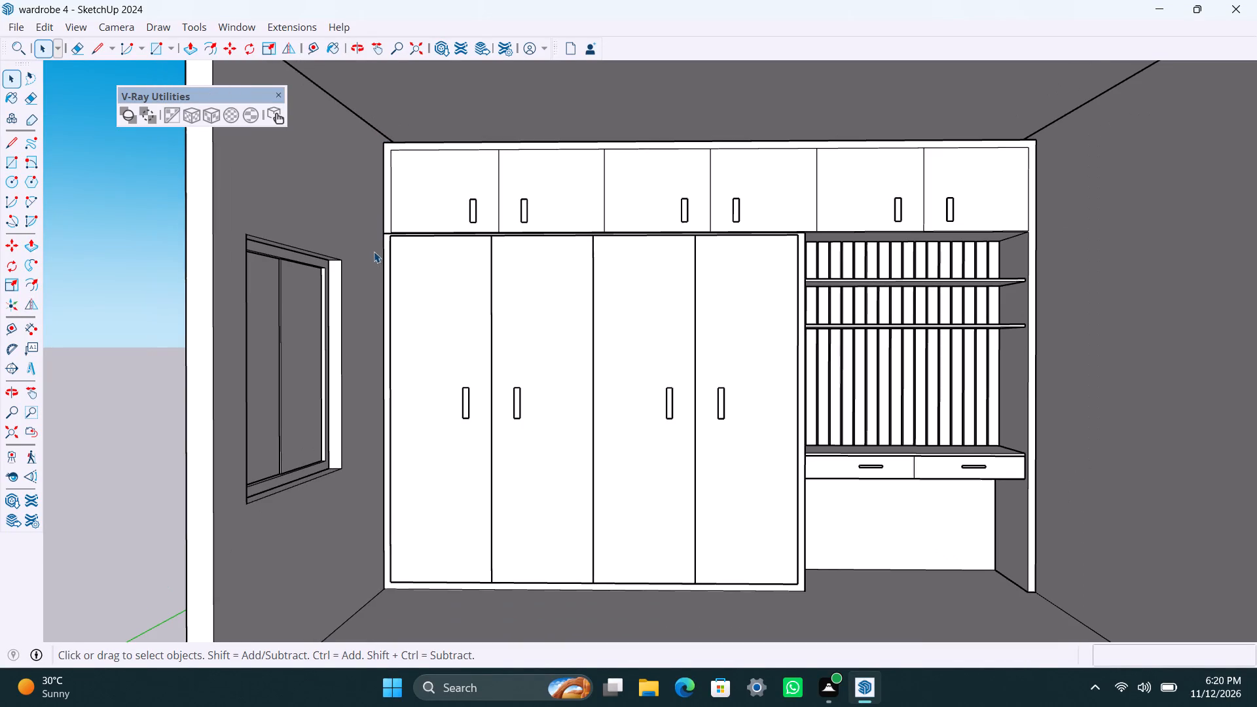
scroll(847, 403, up, 2)
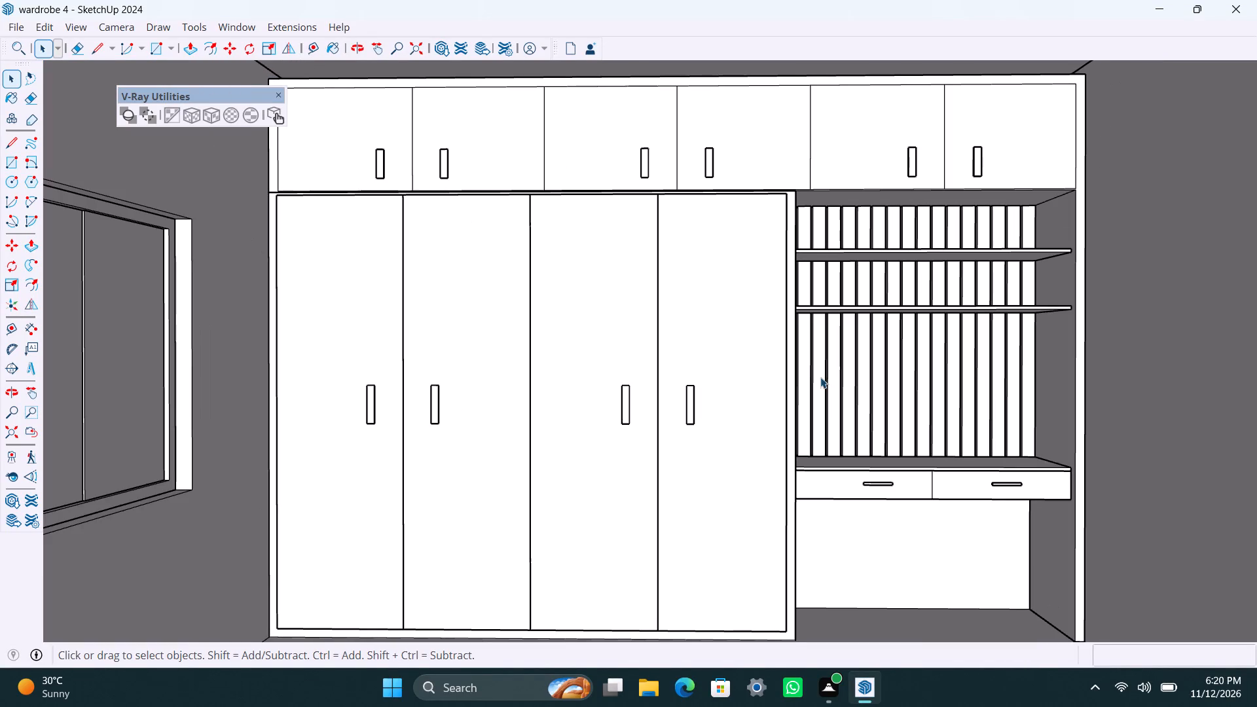
scroll(799, 364, up, 1)
scroll(799, 363, down, 1)
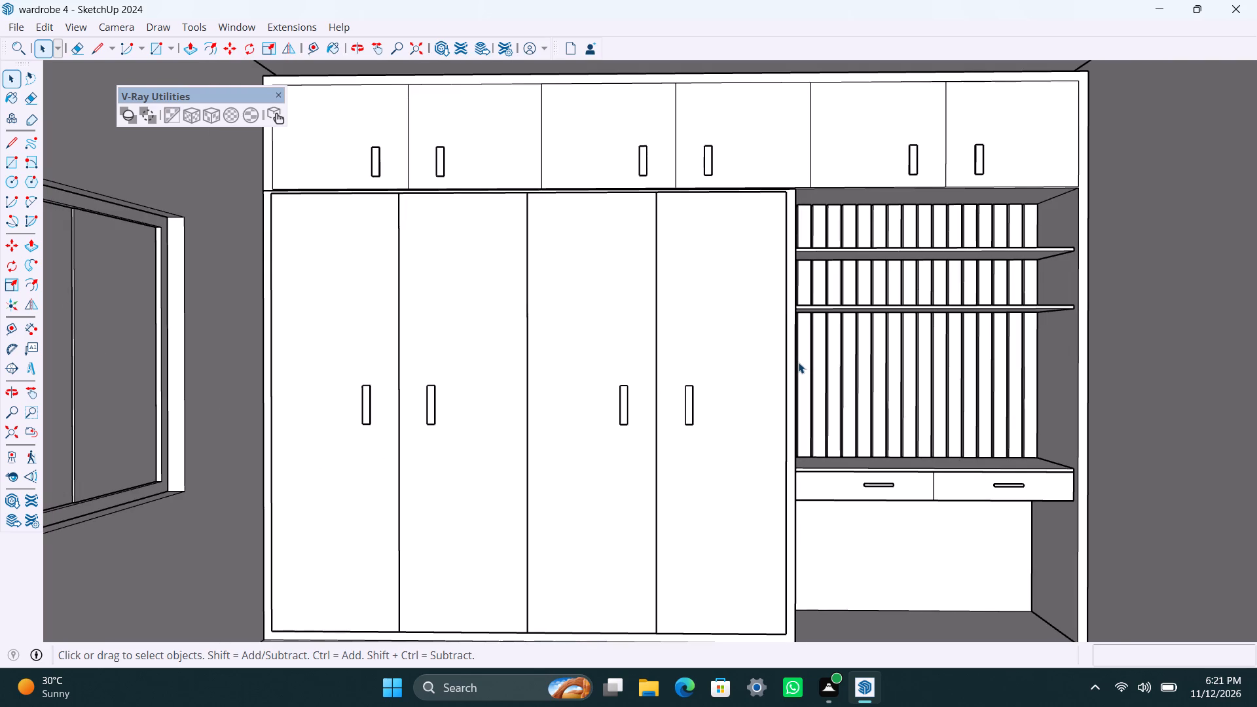
scroll(798, 362, up, 1)
scroll(798, 362, down, 2)
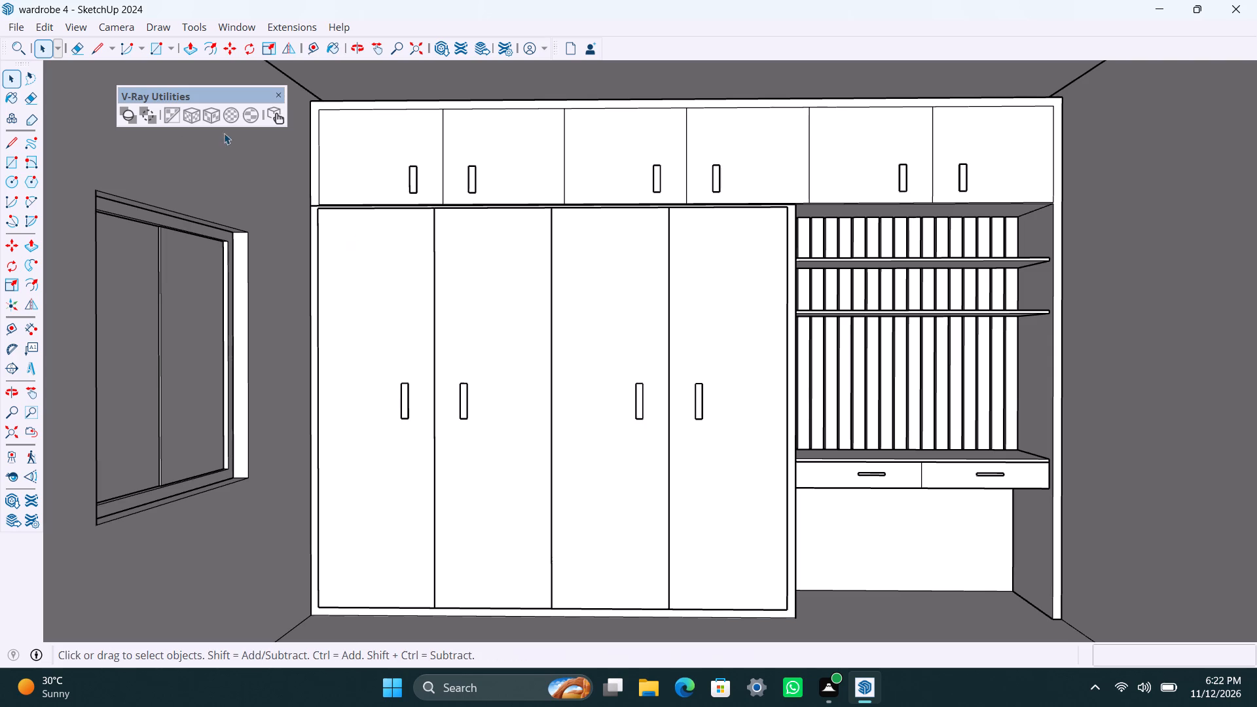
Display the V-Ray for SketchUp tool set again and open the Chaos Cosmos window from it.
right_click(693, 48)
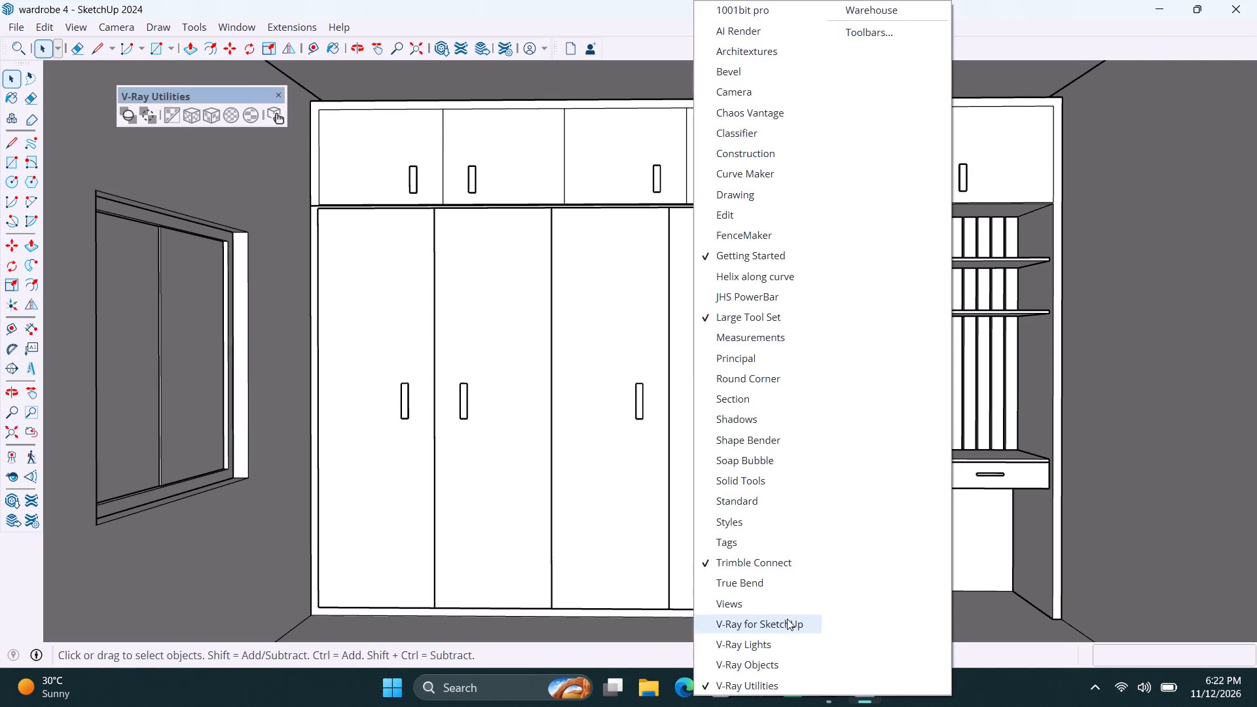
click(787, 619)
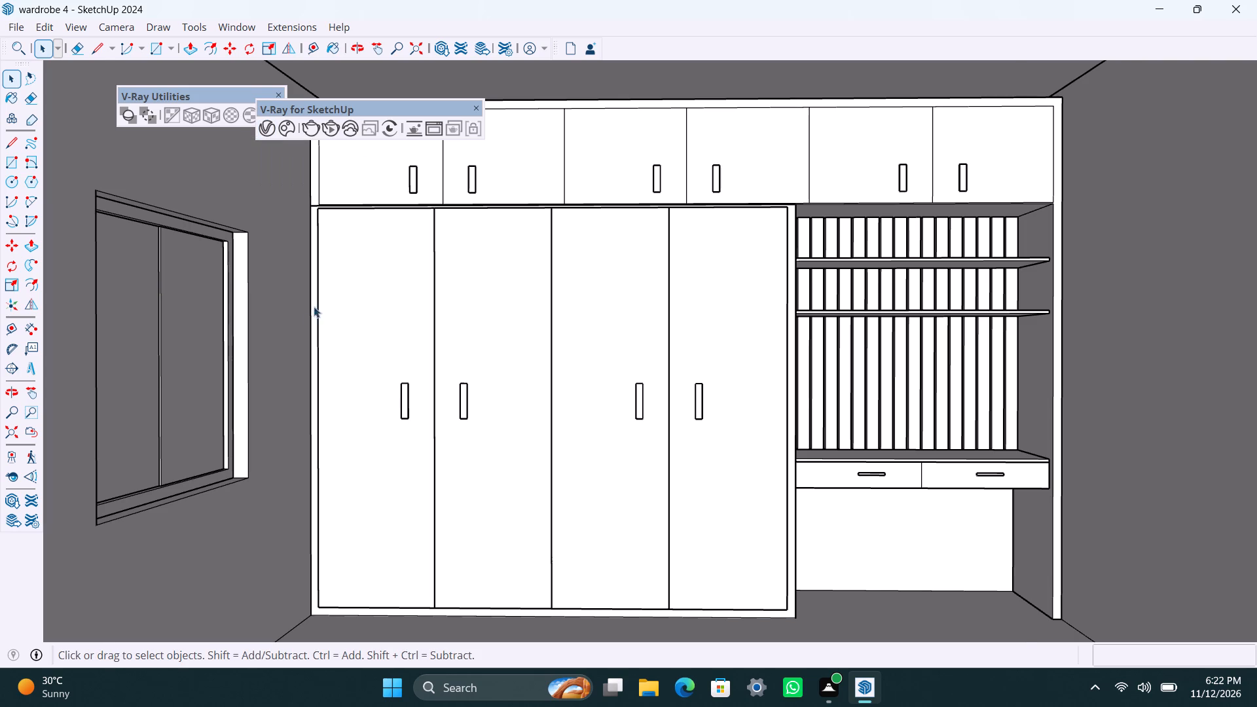
scroll(310, 316, down, 2)
click(280, 126)
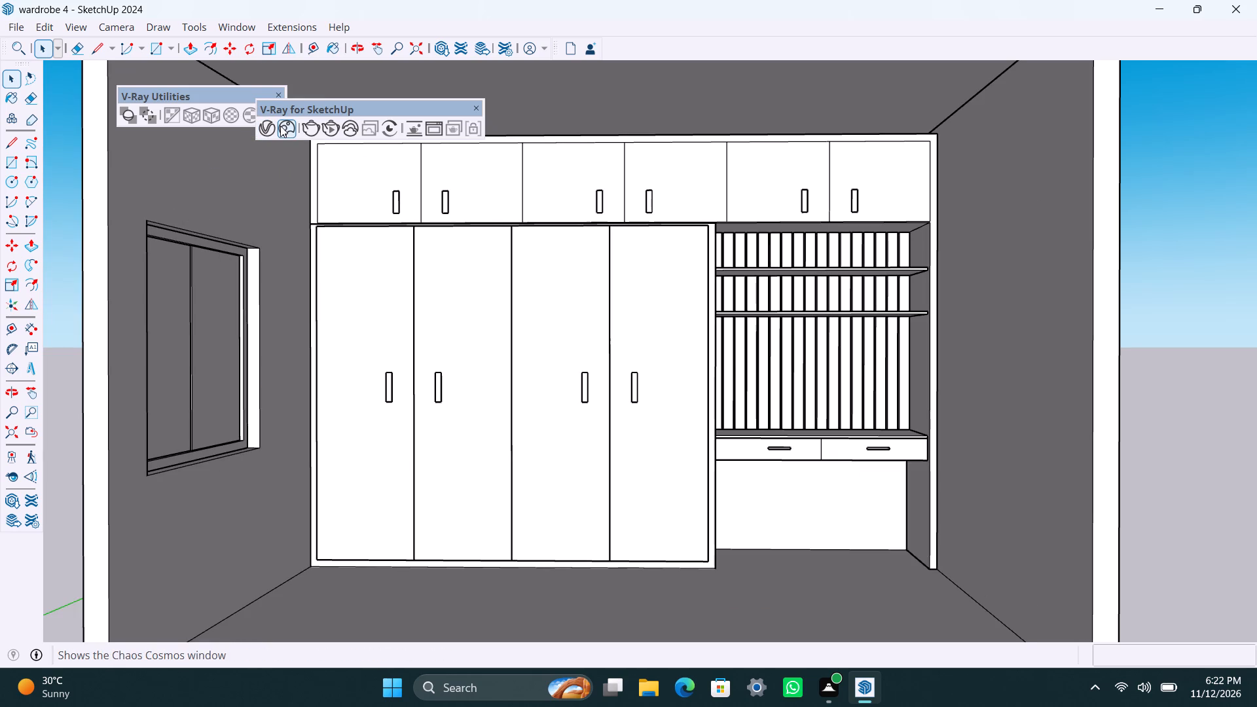
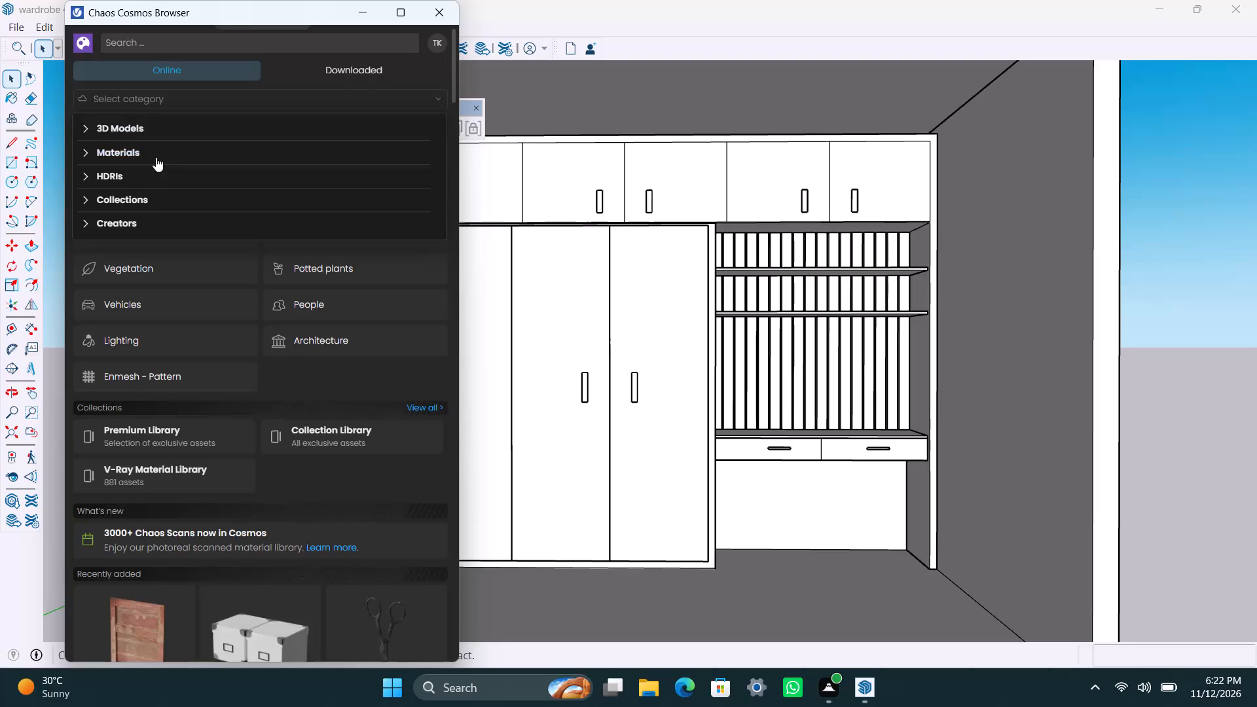
Examine the online Ceramic & porcelain materials for a finish suited to the wardrobe model.
click(155, 156)
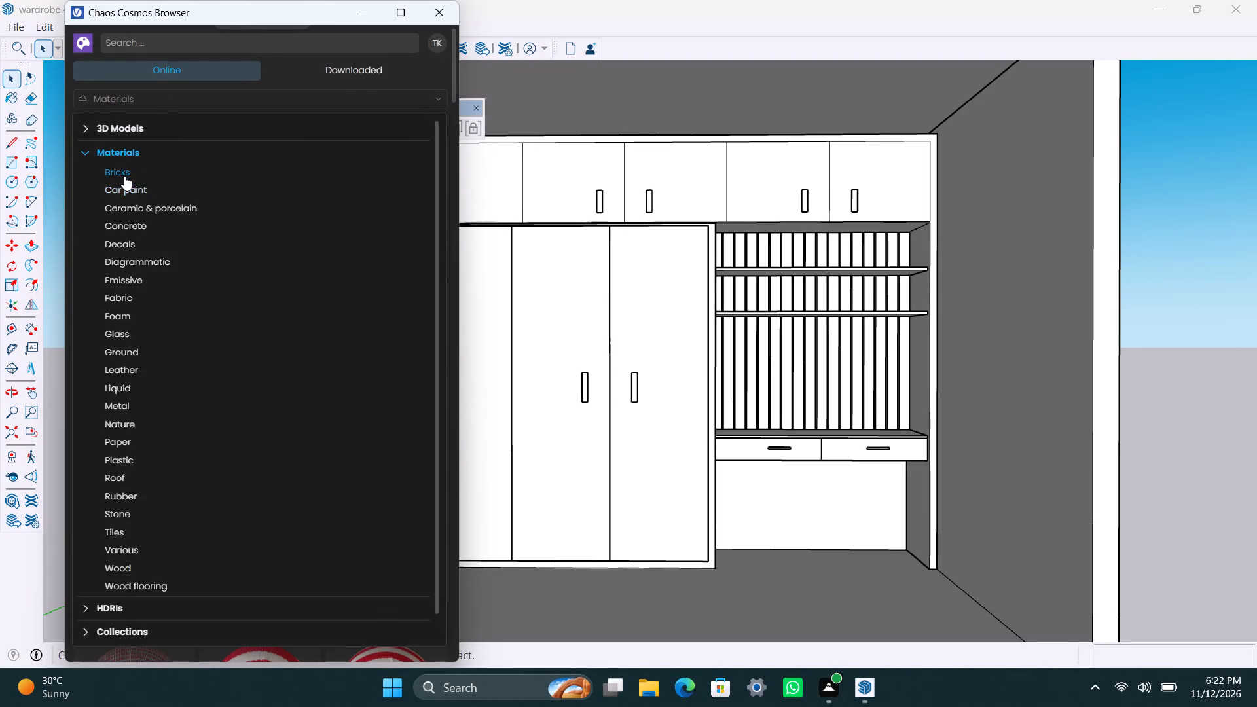
click(132, 216)
click(172, 215)
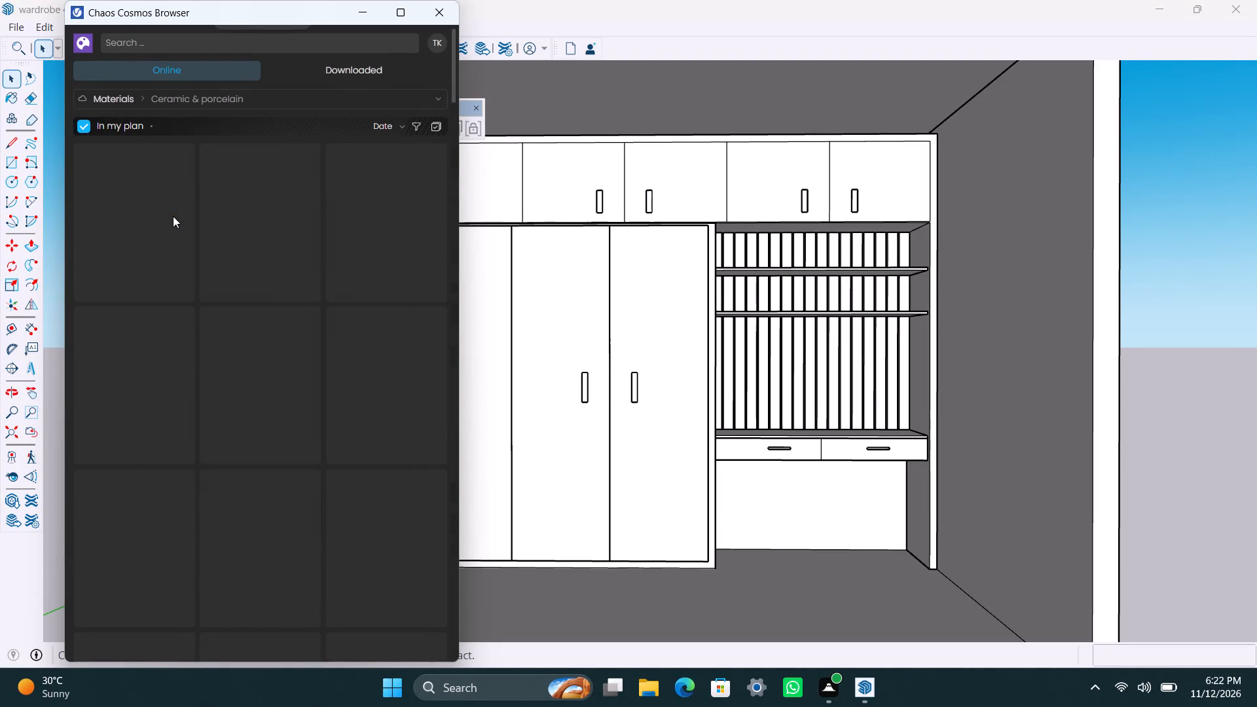
scroll(130, 388, down, 4)
scroll(244, 545, down, 3)
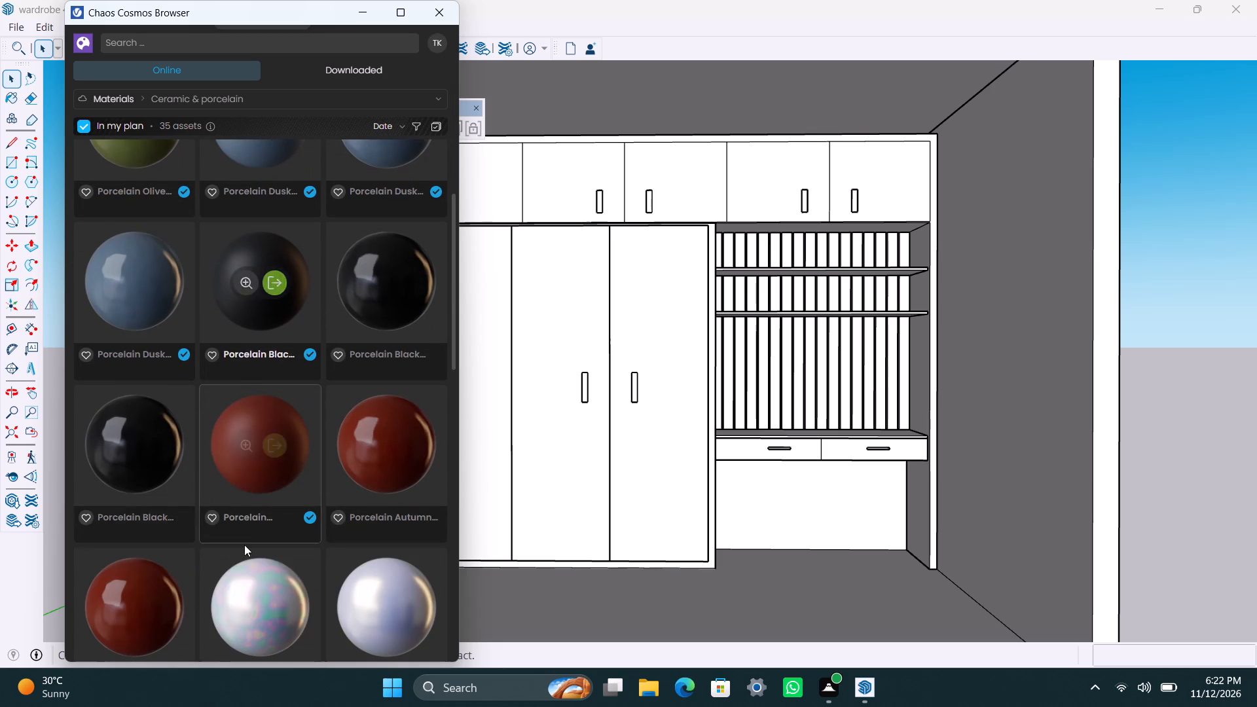
scroll(244, 539, down, 4)
scroll(310, 472, down, 5)
scroll(266, 97, down, 5)
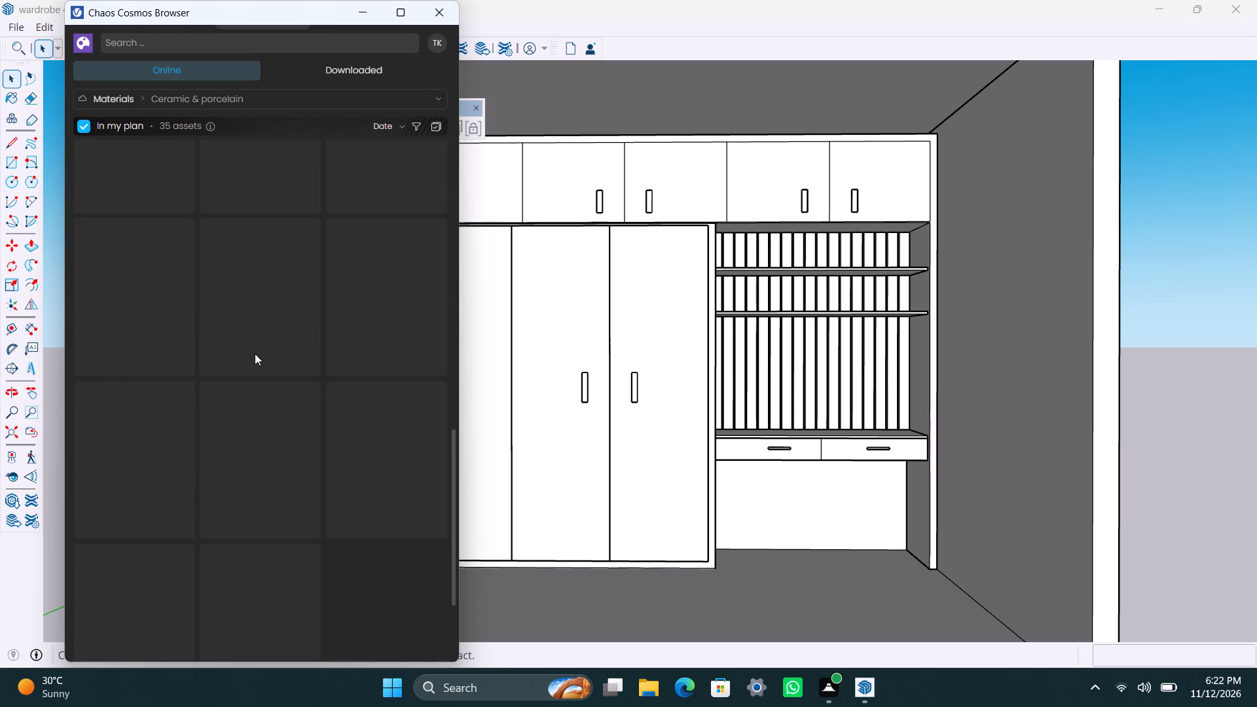
scroll(249, 386, down, 3)
scroll(249, 386, up, 5)
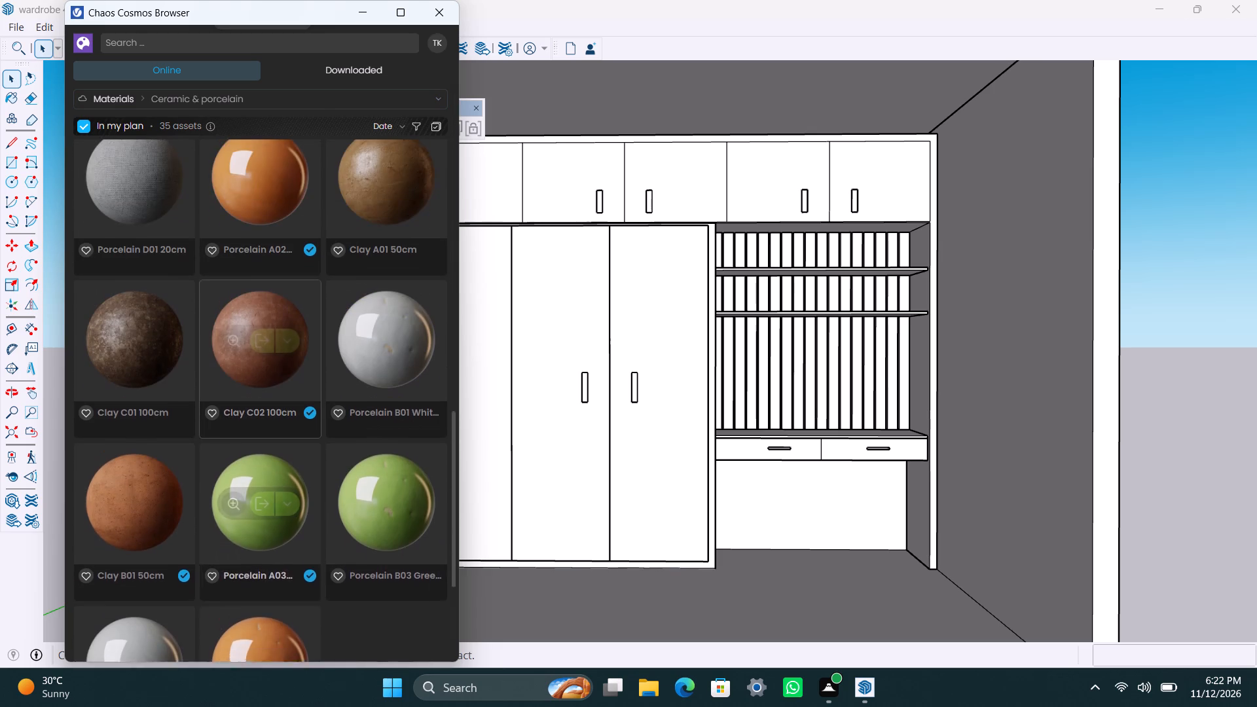
scroll(249, 381, up, 1)
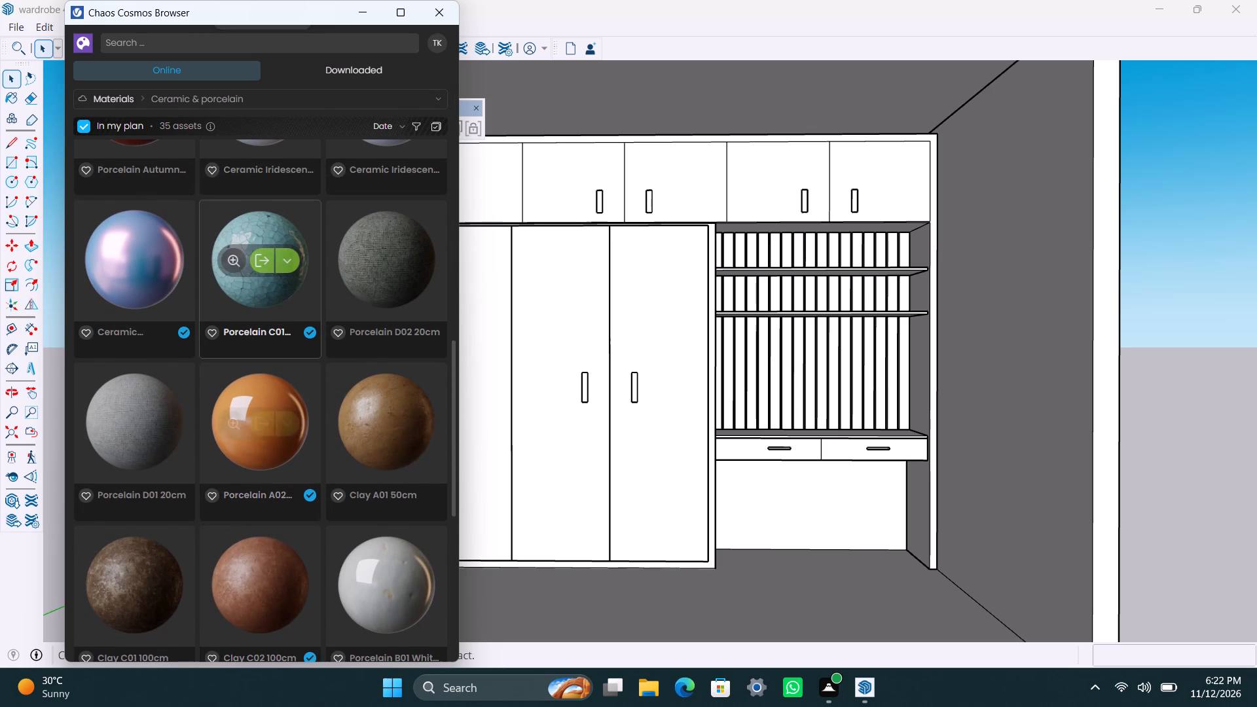
scroll(270, 347, up, 4)
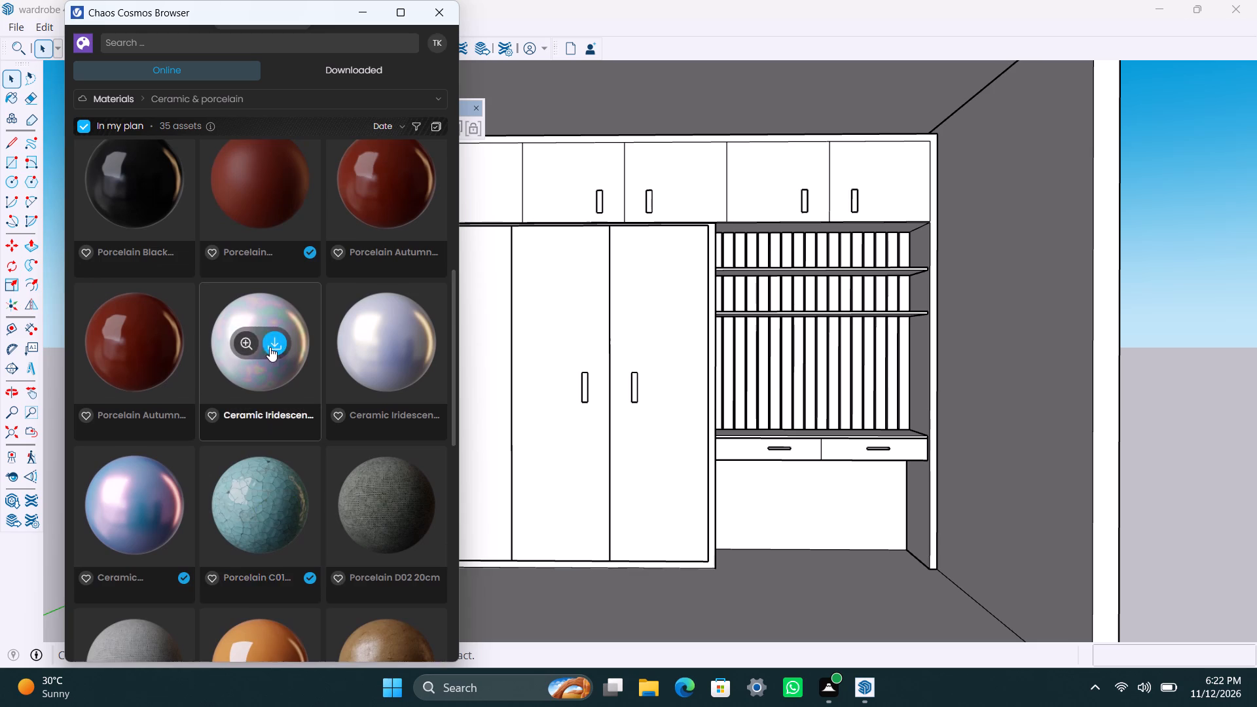
scroll(270, 347, up, 4)
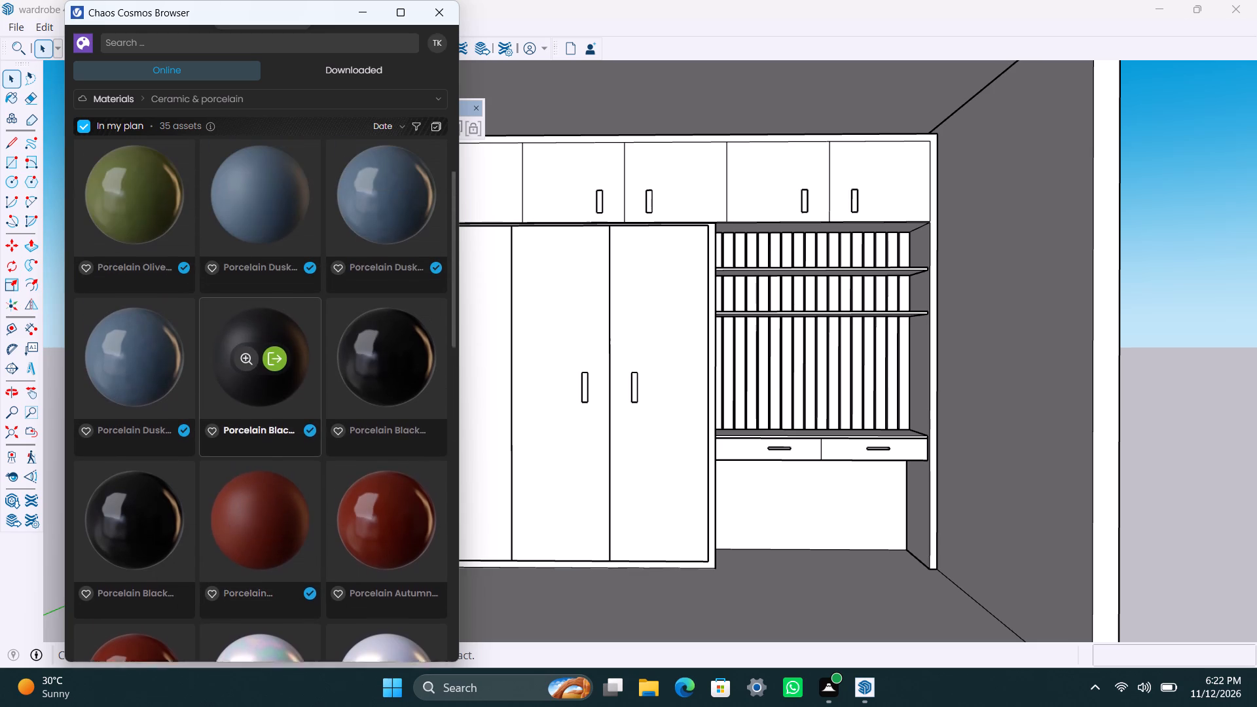
scroll(271, 345, up, 3)
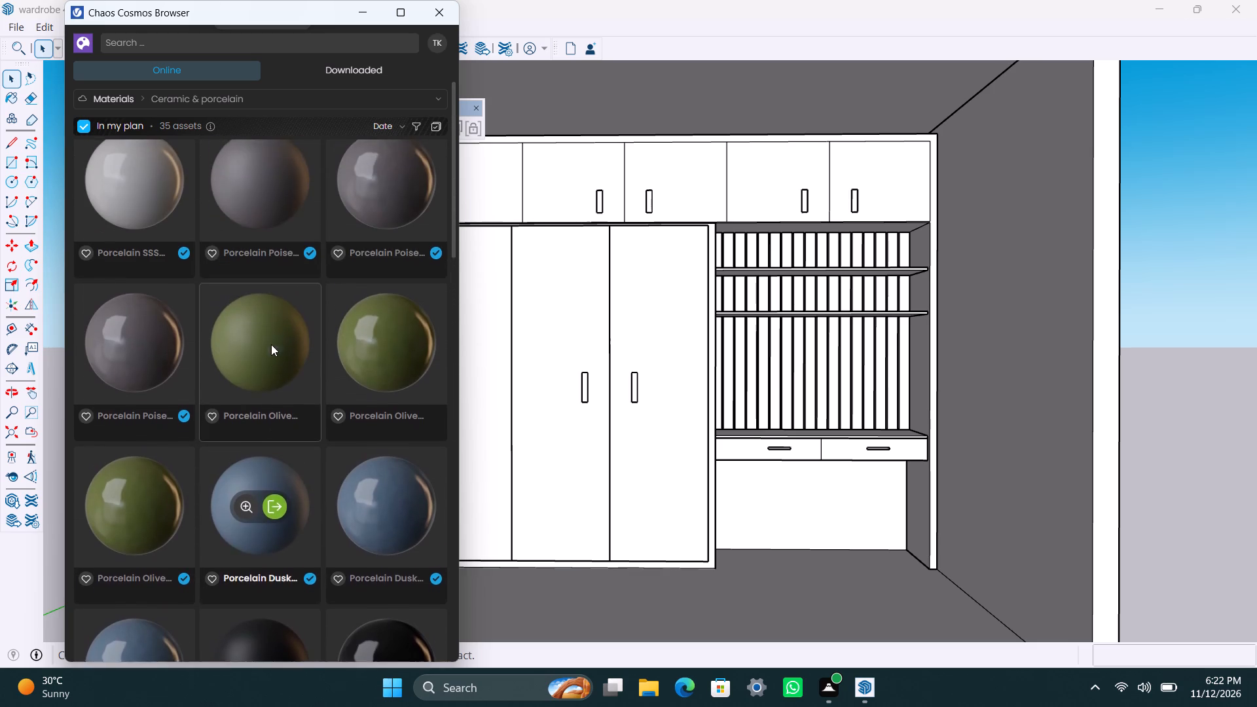
scroll(271, 344, up, 6)
scroll(271, 340, down, 3)
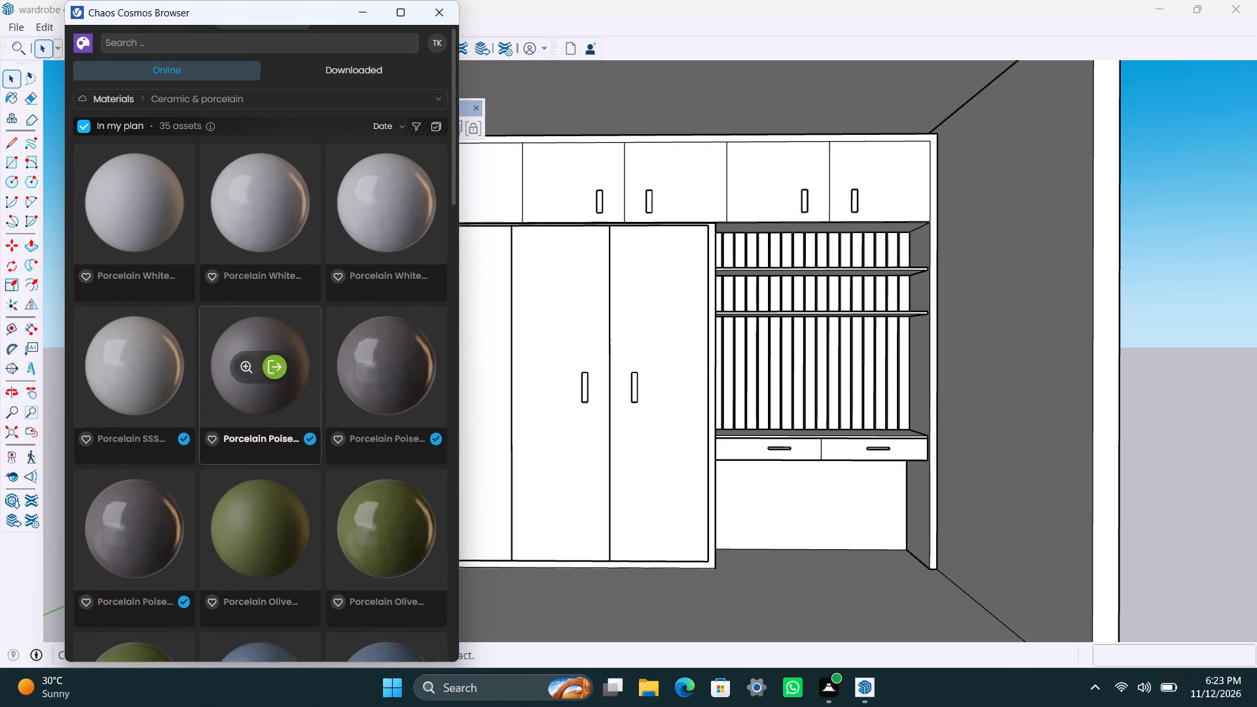
scroll(271, 340, down, 3)
scroll(389, 460, down, 3)
scroll(307, 471, down, 6)
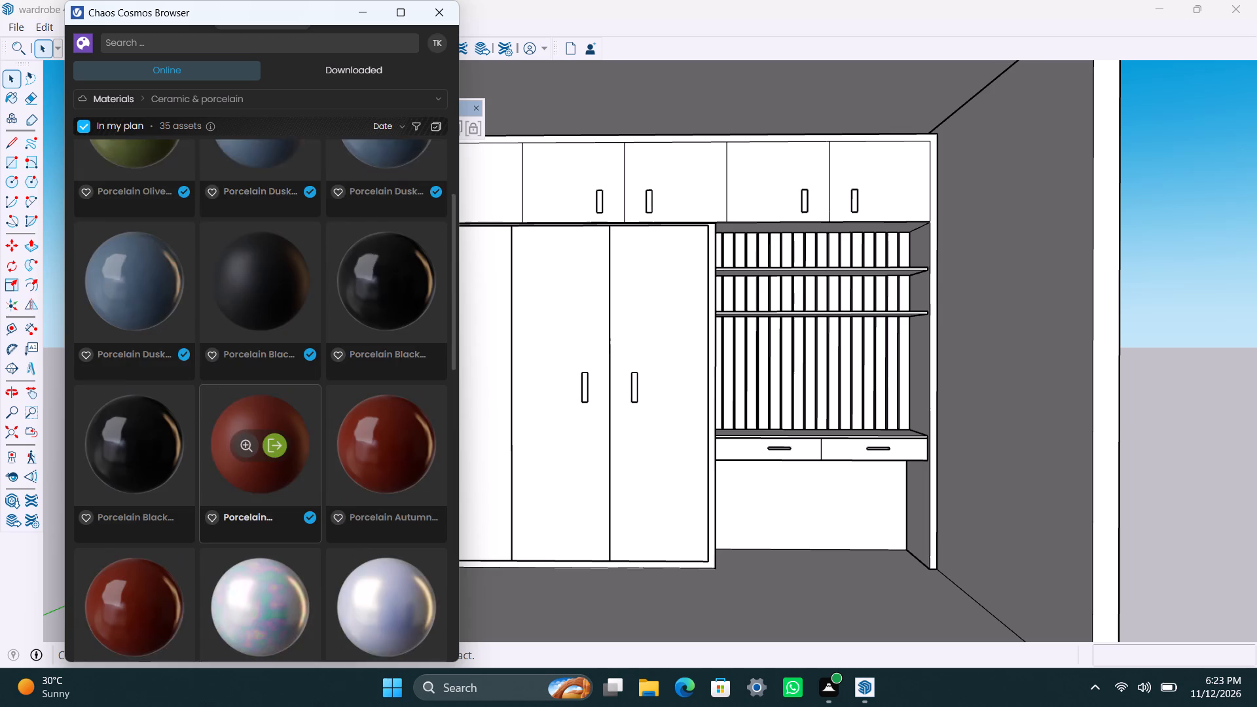
scroll(268, 505, down, 2)
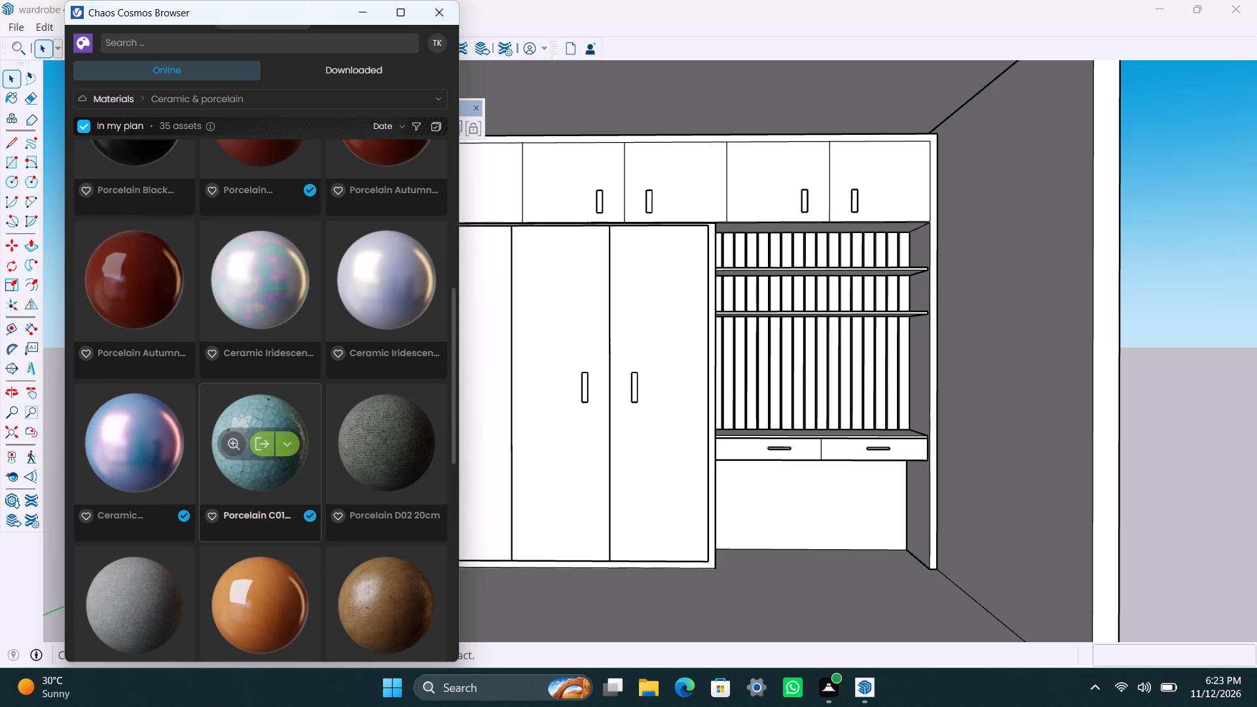
scroll(147, 440, down, 1)
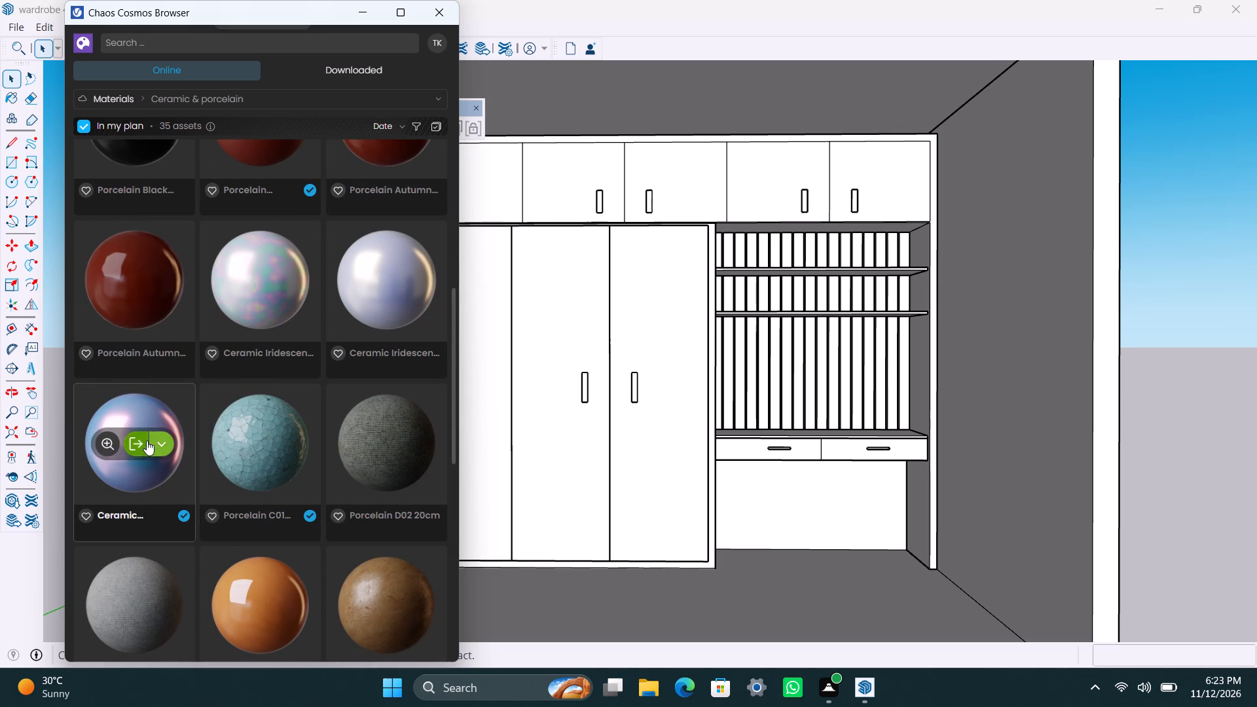
scroll(147, 441, down, 2)
scroll(261, 313, down, 4)
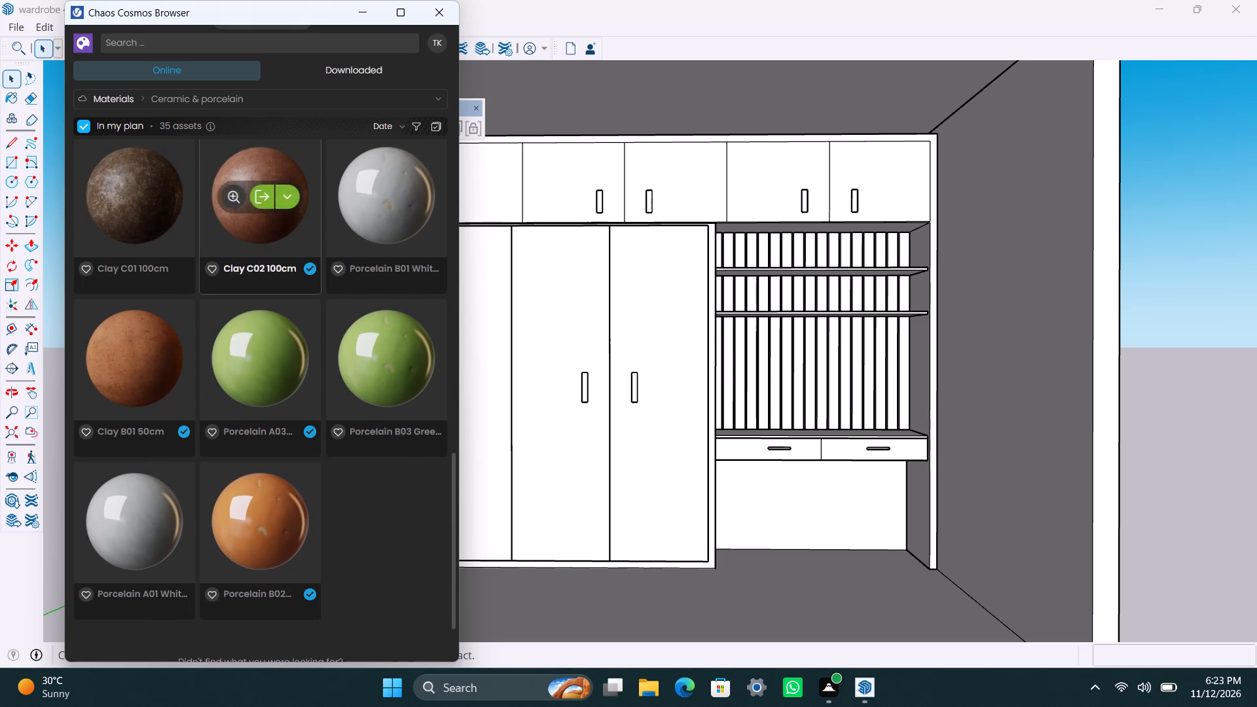
scroll(273, 263, up, 8)
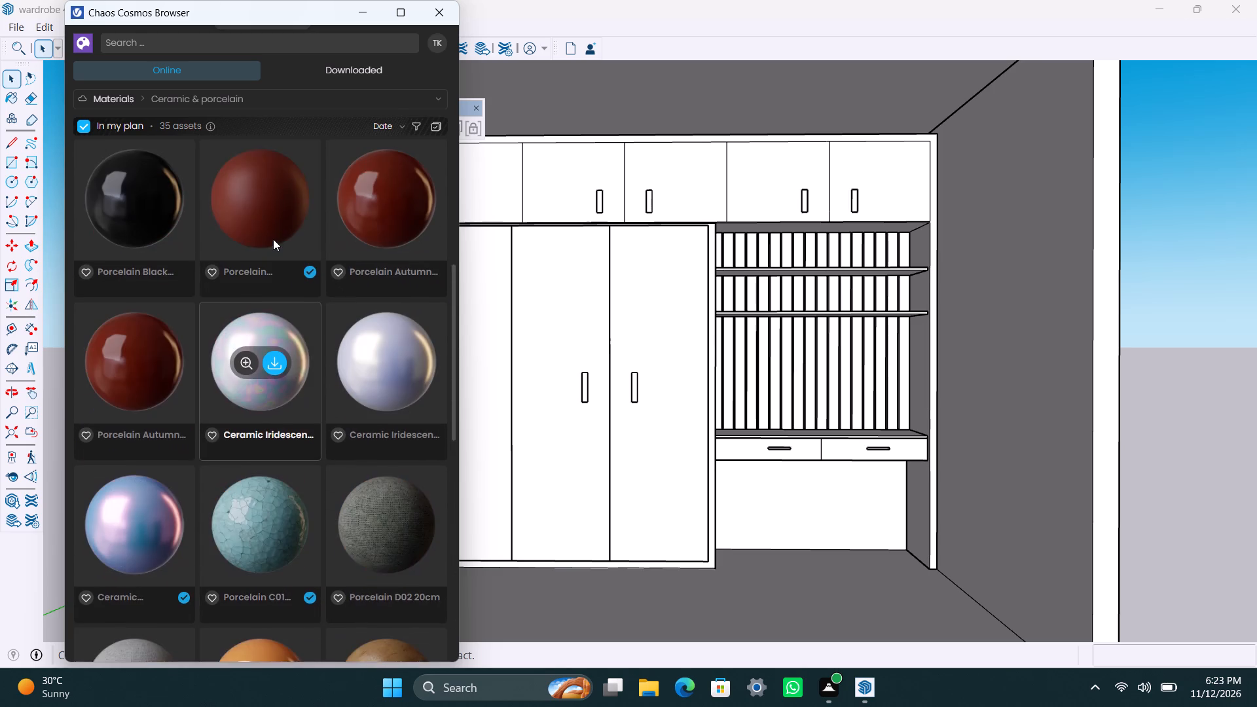
scroll(273, 239, up, 12)
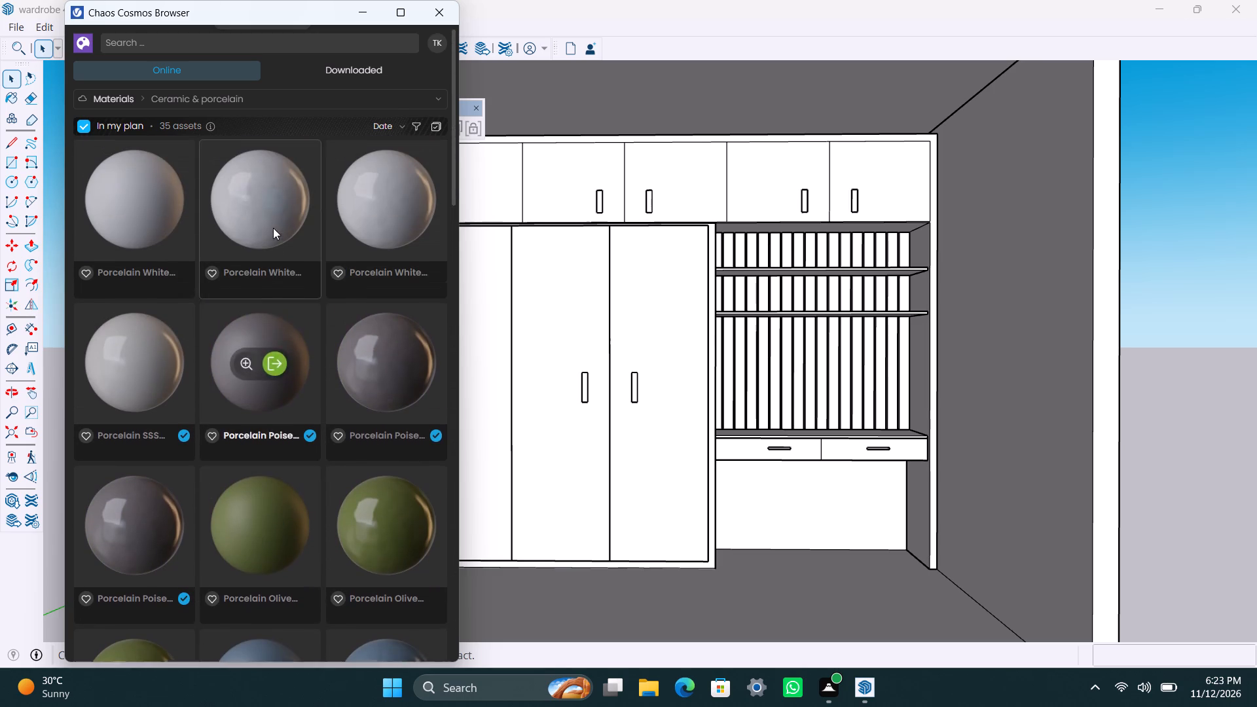
scroll(273, 226, up, 4)
Look through the Bricks materials in the online library.
click(253, 99)
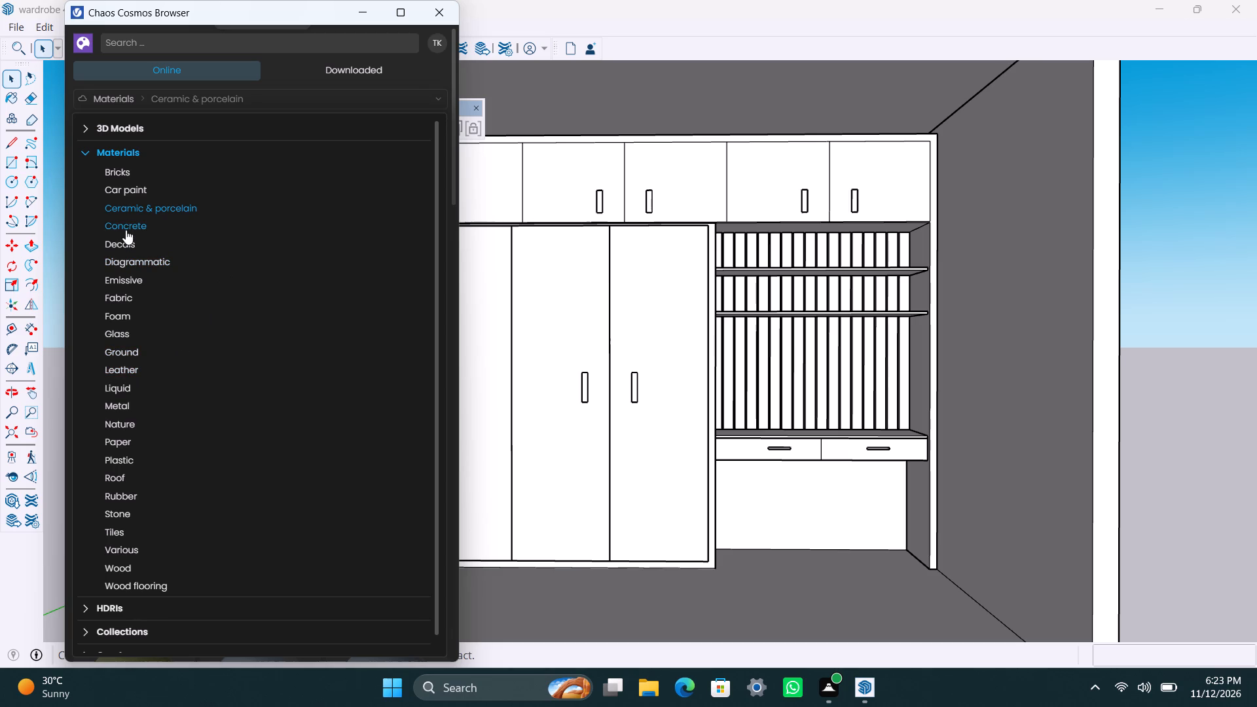
click(130, 180)
click(130, 177)
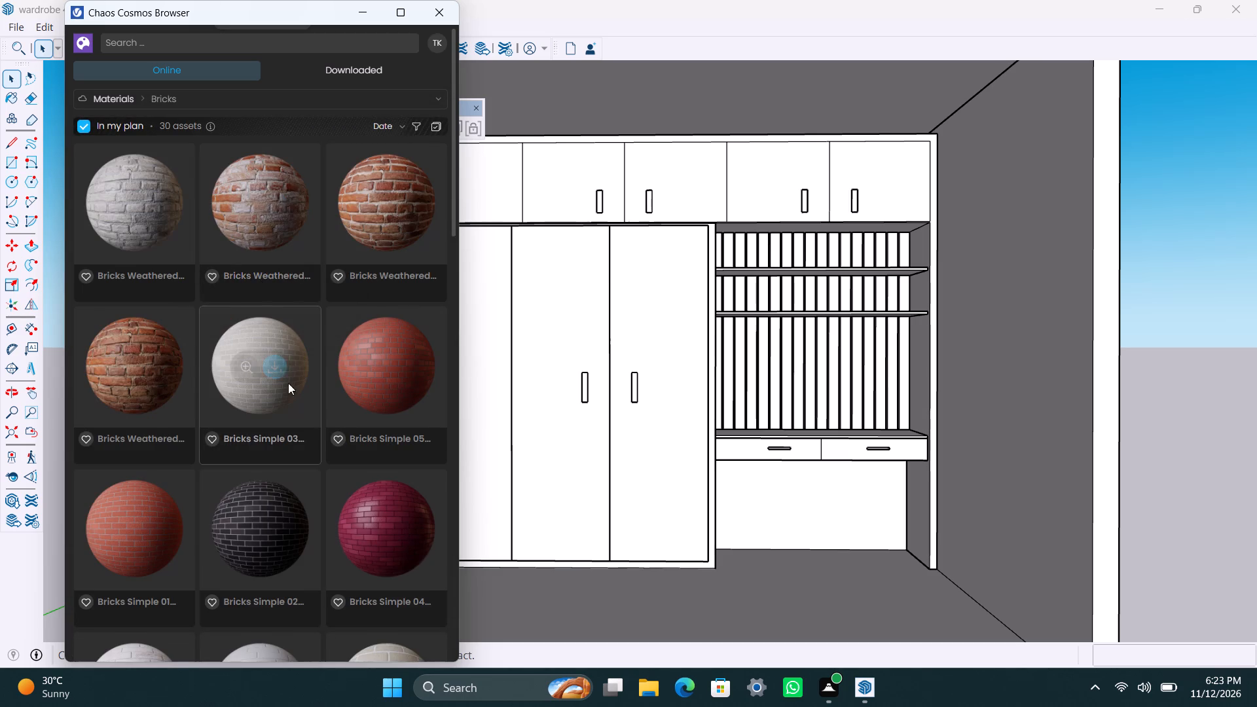
scroll(249, 393, down, 11)
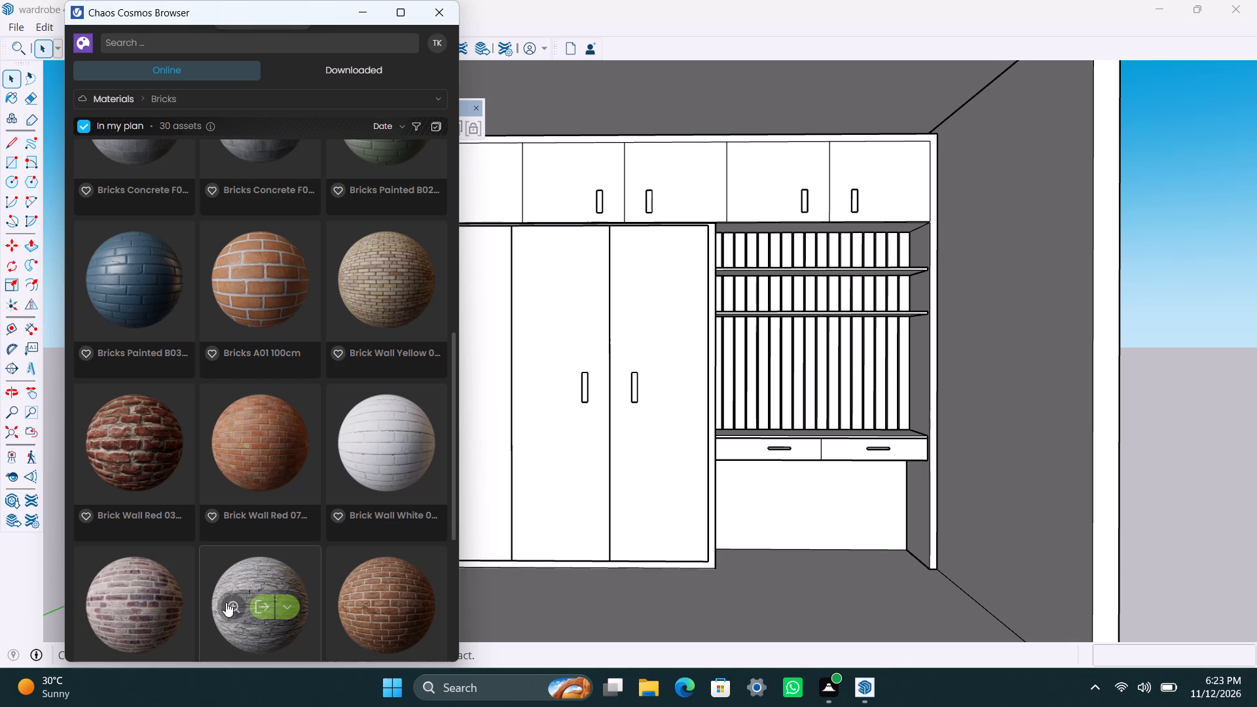
scroll(297, 445, down, 4)
scroll(230, 473, up, 7)
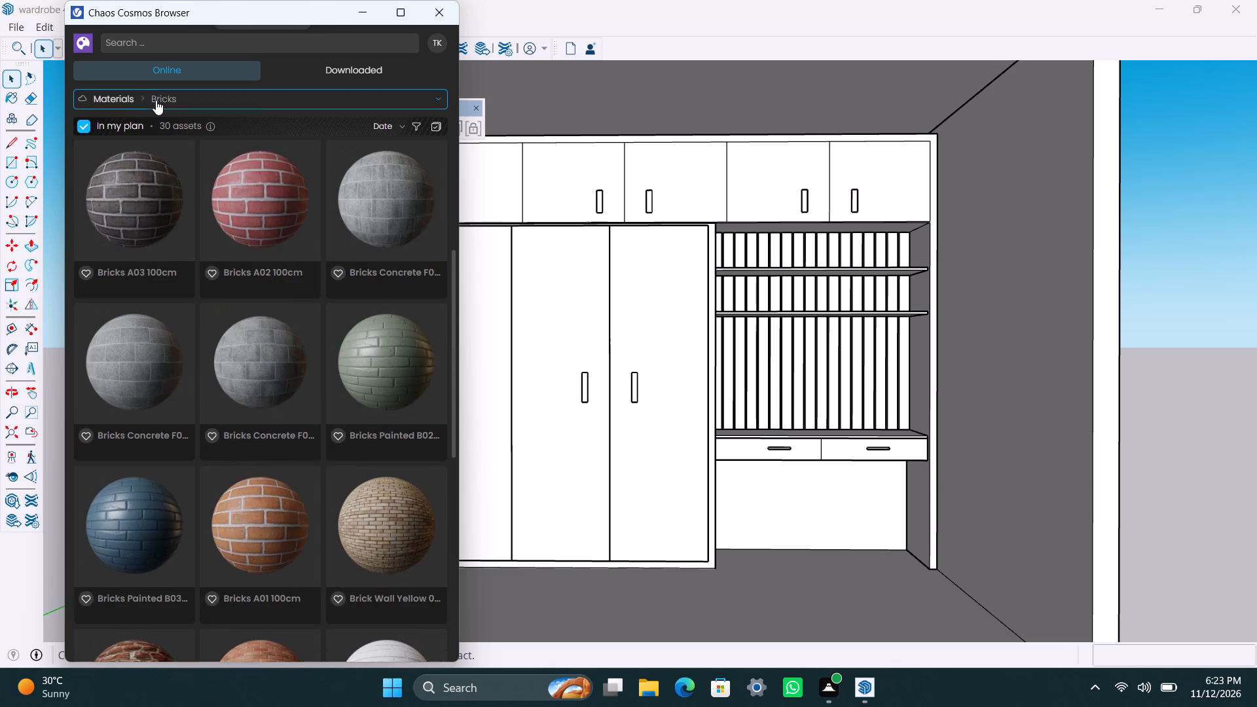
Look through the Car paint materials for a possible wardrobe finish.
click(158, 100)
click(143, 191)
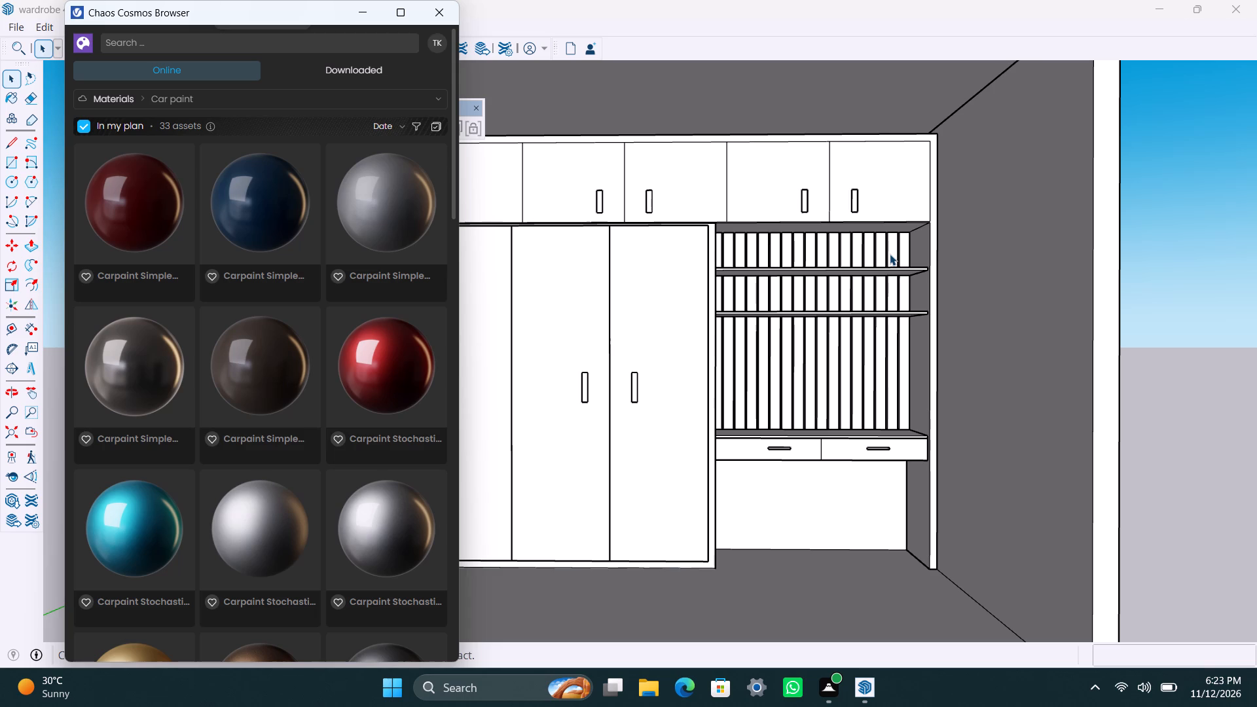
scroll(258, 402, down, 4)
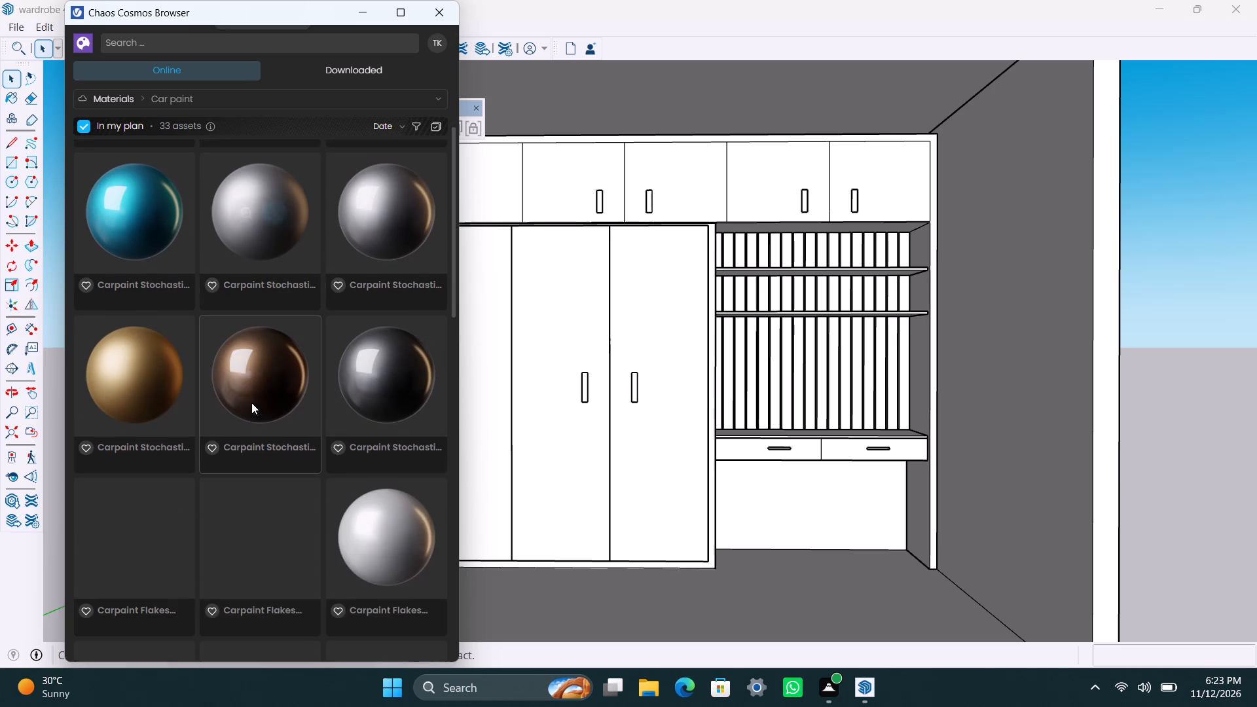
scroll(249, 401, down, 4)
scroll(233, 323, down, 3)
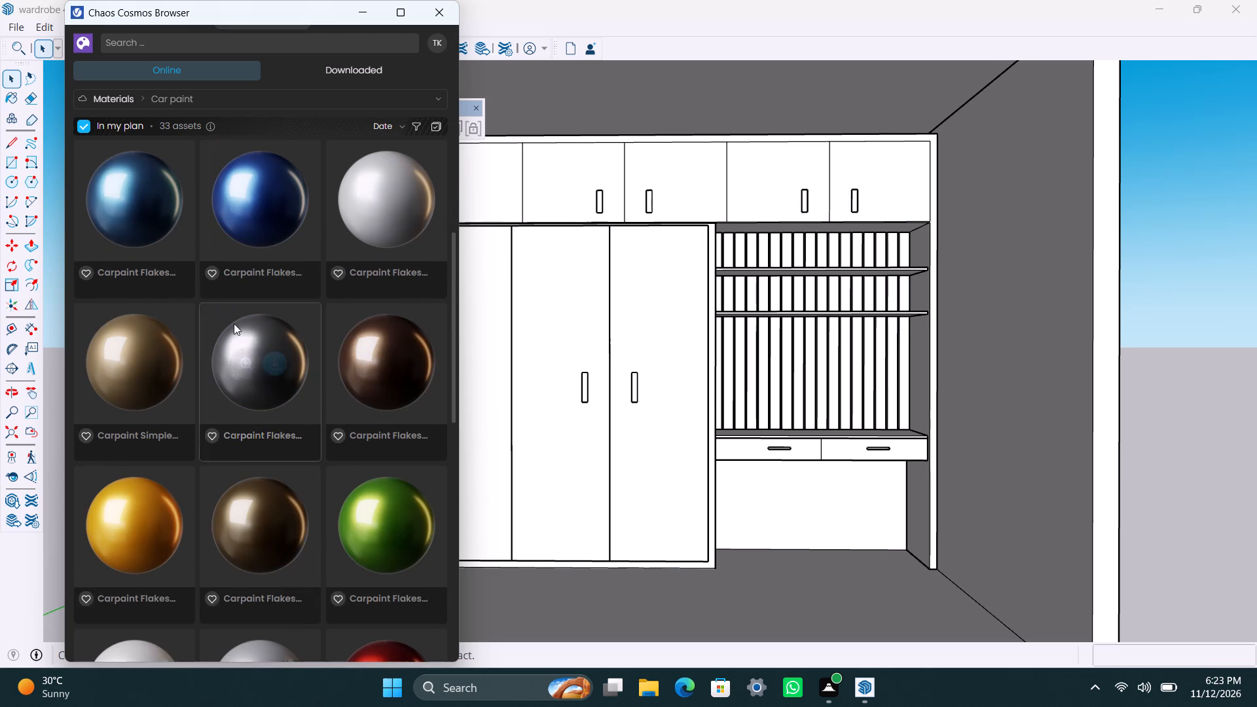
scroll(264, 437, down, 4)
scroll(282, 516, down, 4)
scroll(279, 321, down, 4)
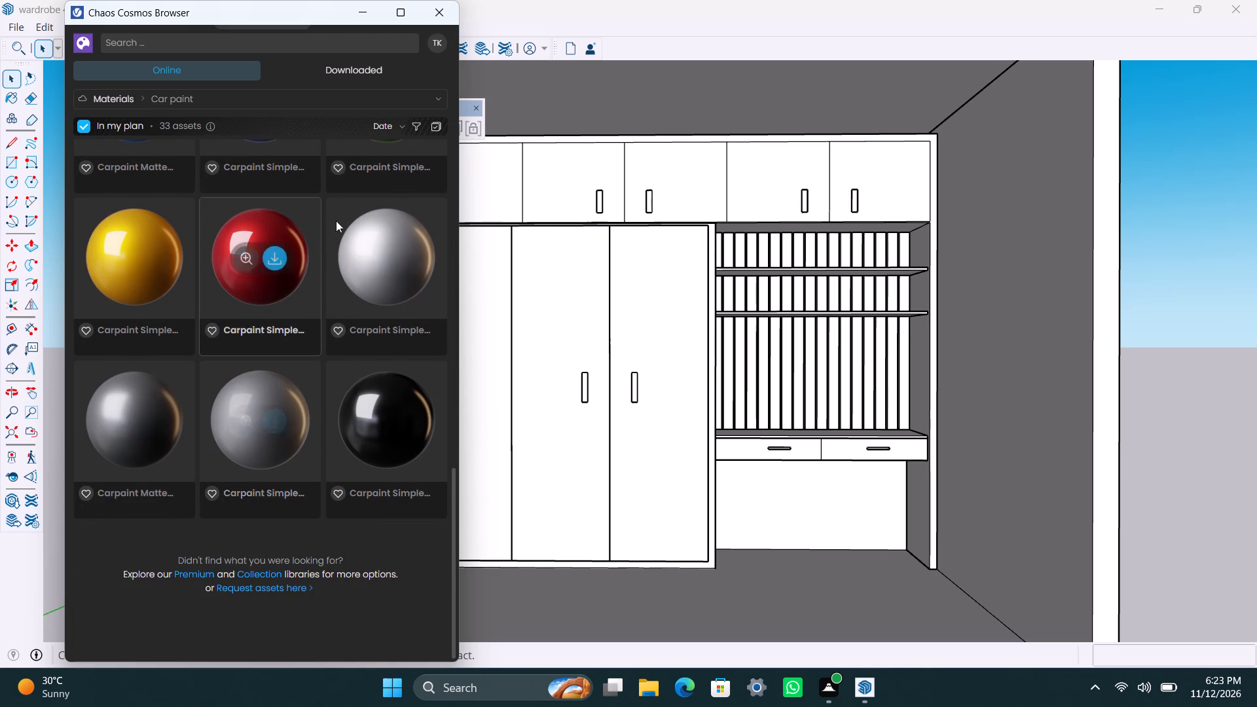
Revisit the Ceramic & porcelain materials briefly and look through the Concrete materials.
click(314, 102)
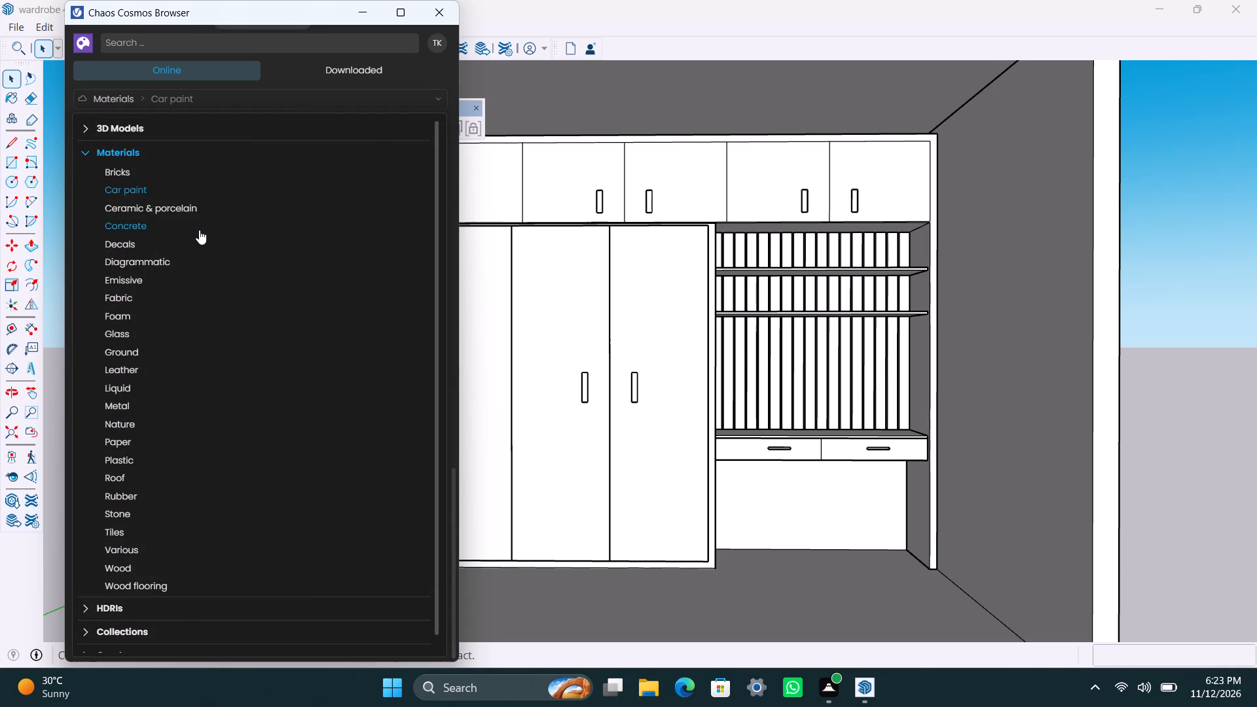
click(133, 211)
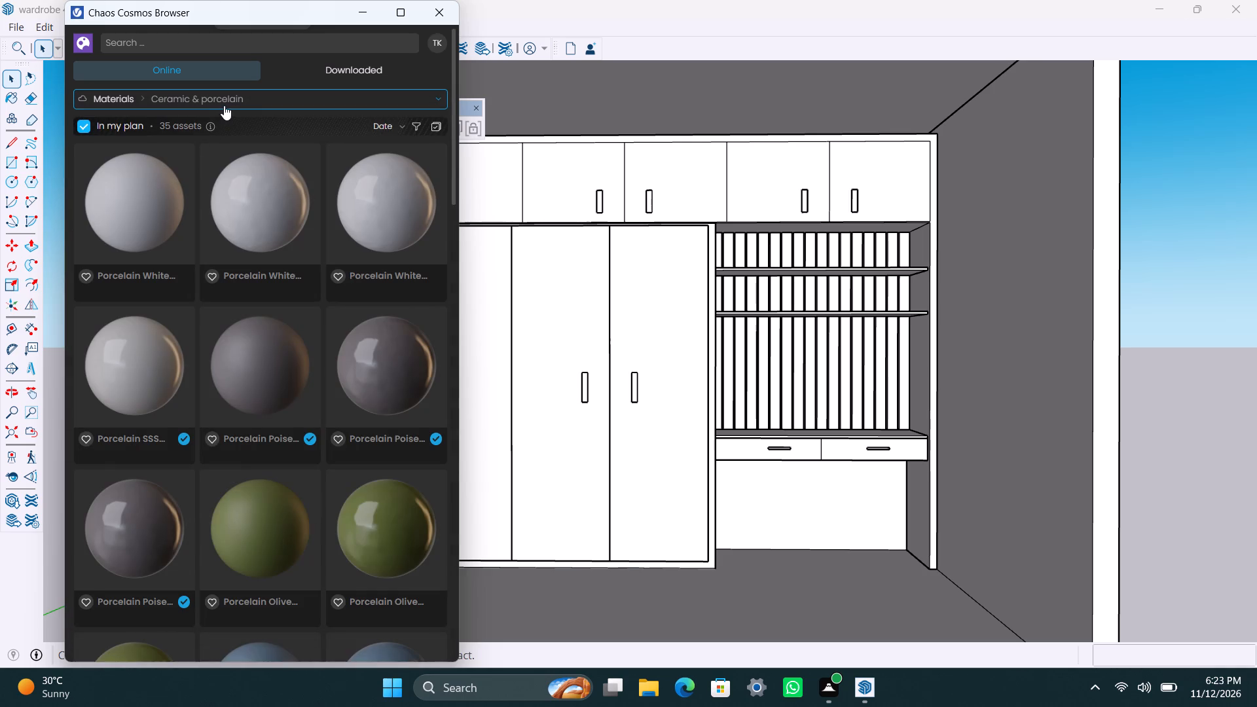
click(224, 105)
click(128, 230)
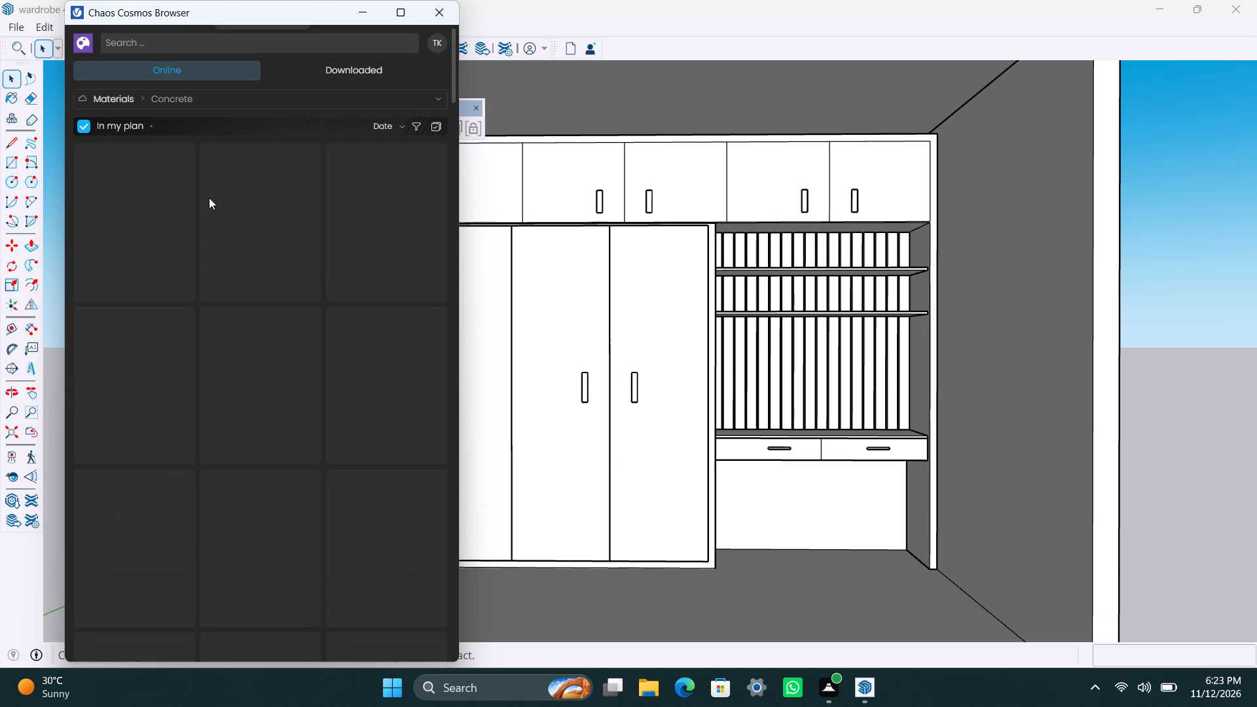
scroll(183, 221, down, 5)
scroll(195, 289, down, 6)
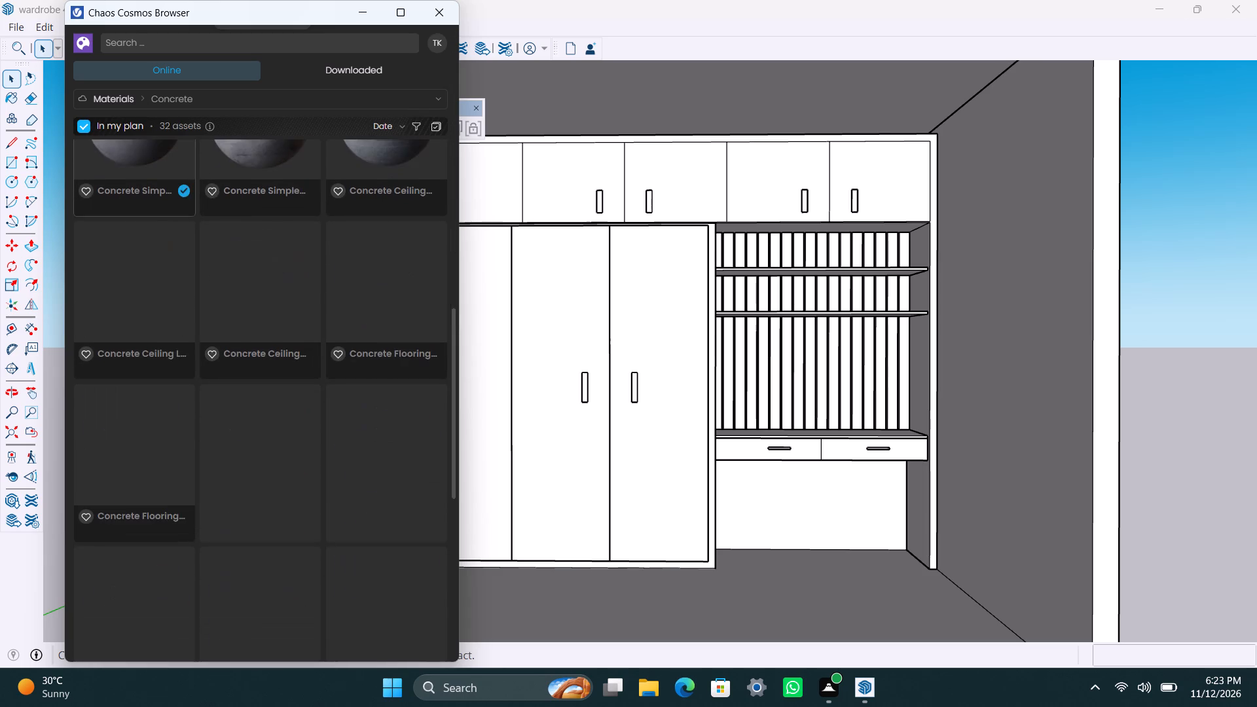
scroll(175, 342, down, 8)
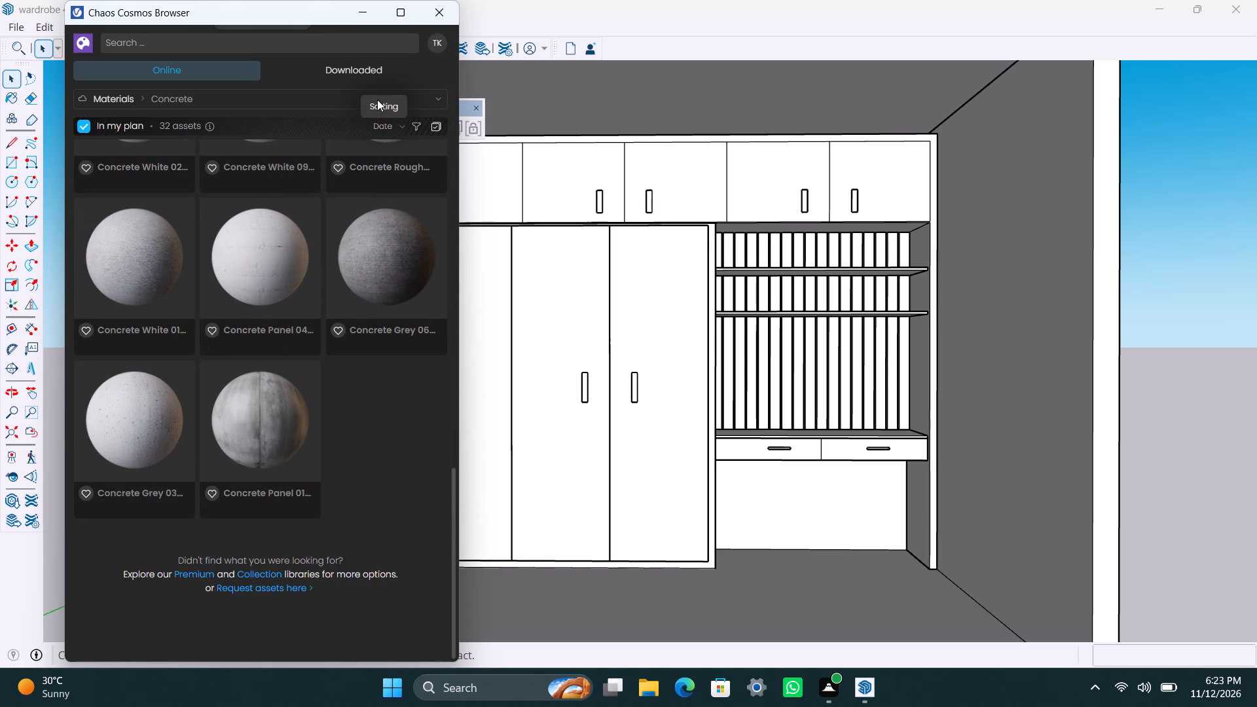
Look briefly through the online Decals, Diagrammatic, Emissive and Fabric materials for a suitable finish.
click(377, 100)
click(248, 99)
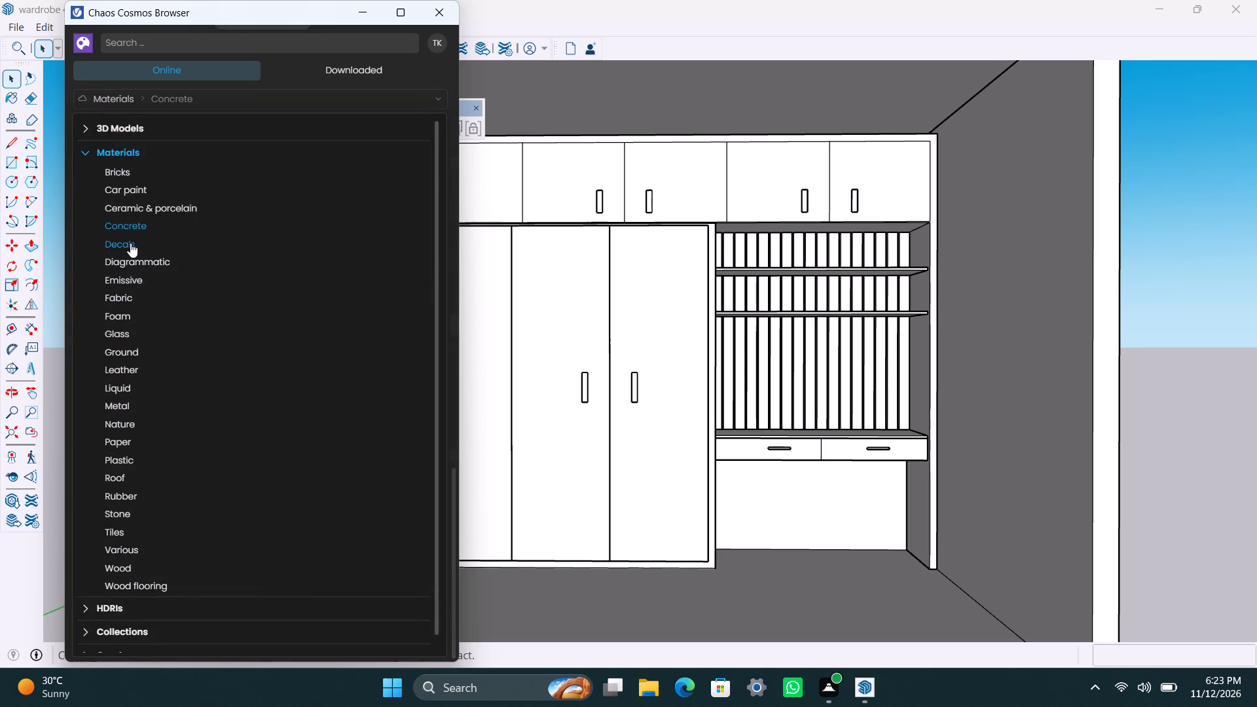
click(130, 243)
click(179, 99)
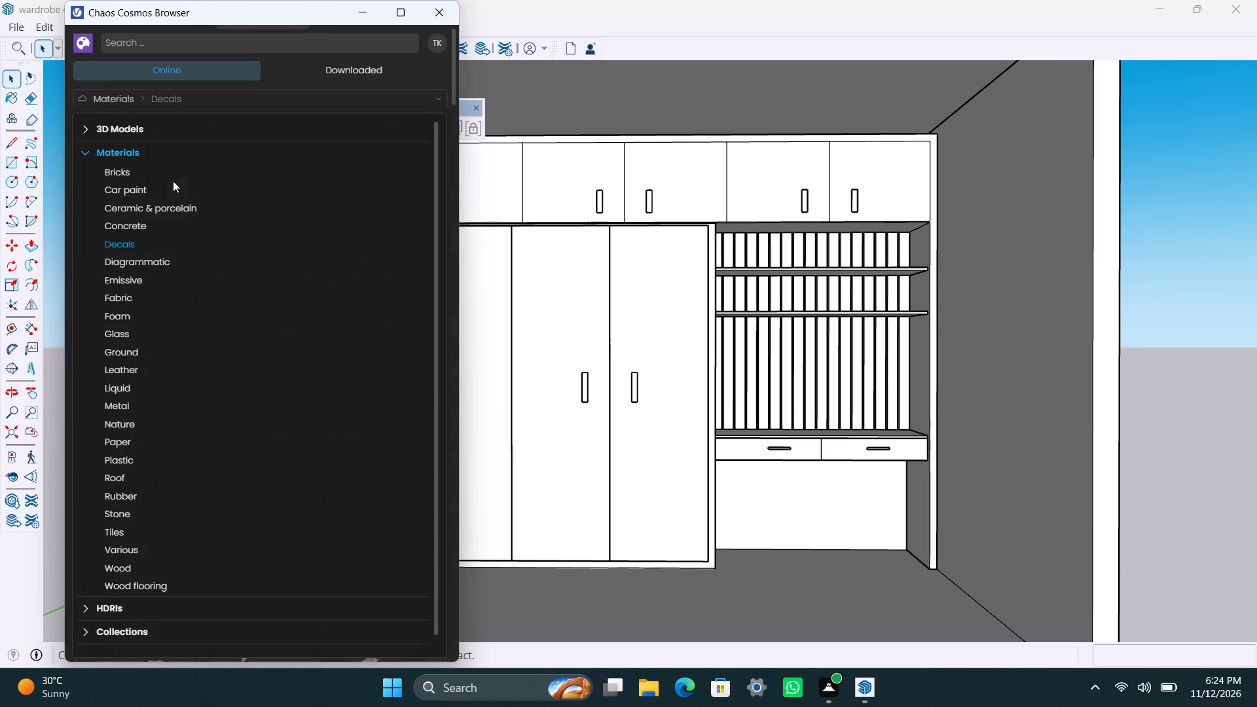
click(138, 261)
click(191, 102)
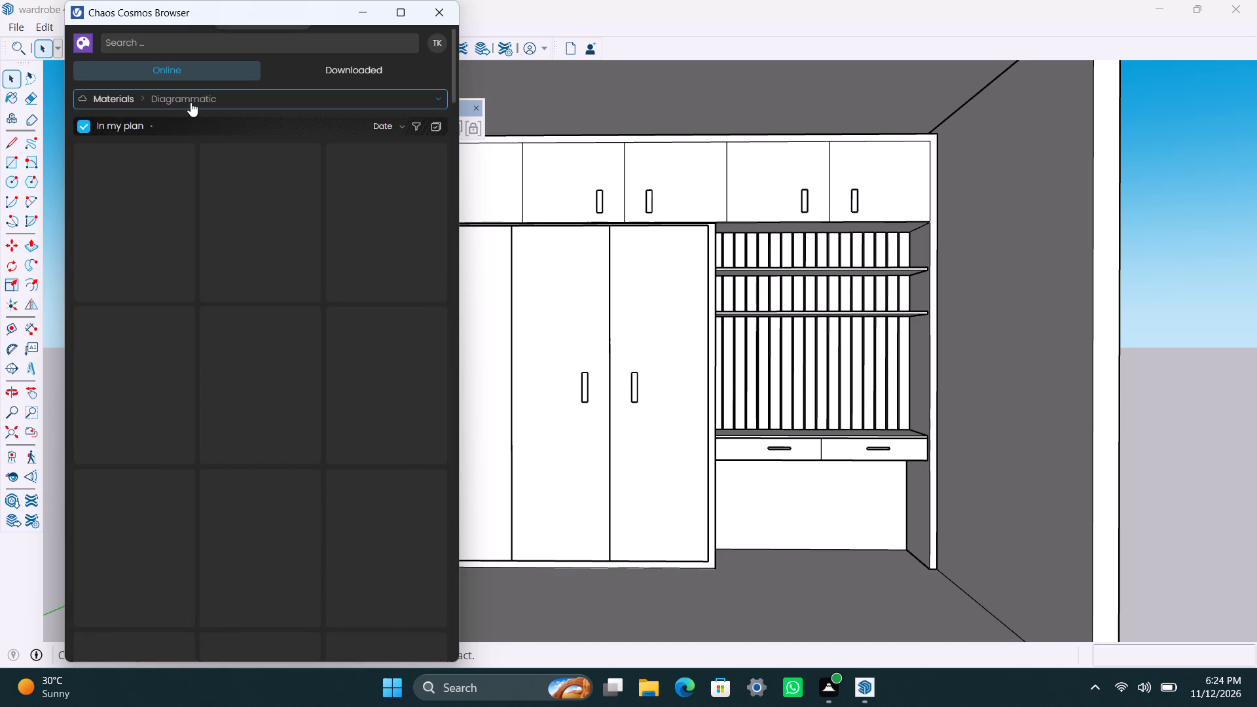
click(130, 284)
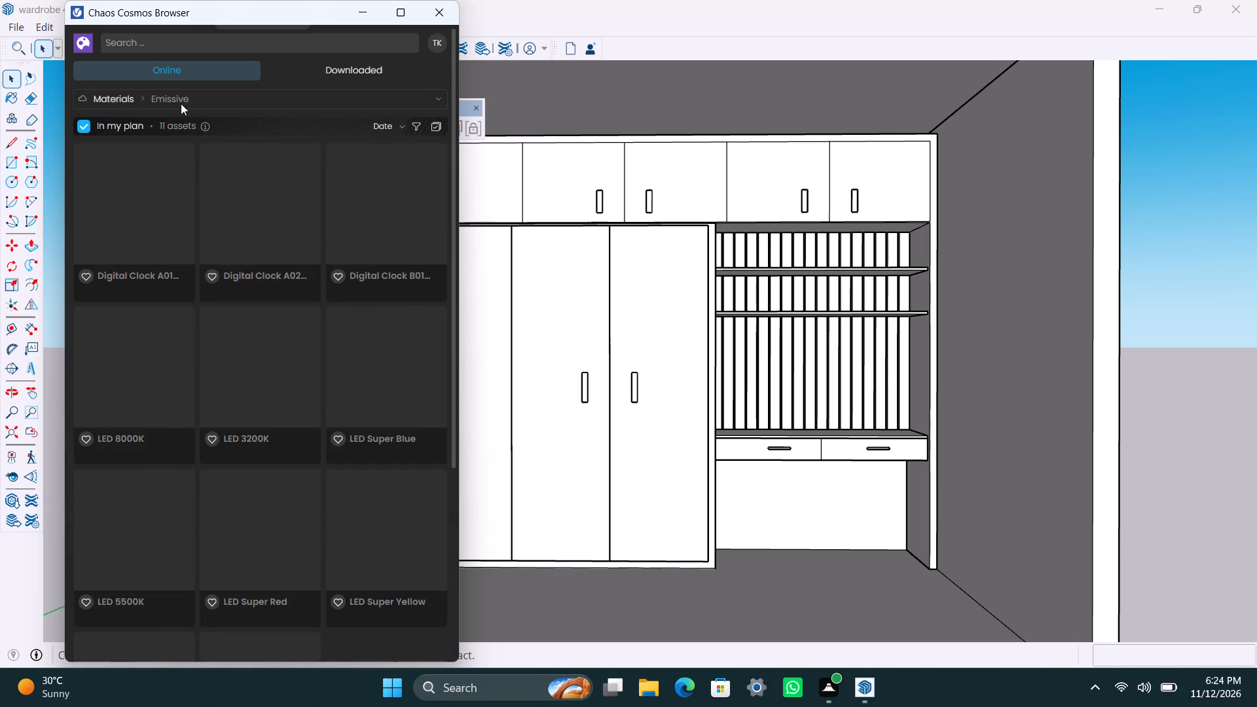
click(183, 98)
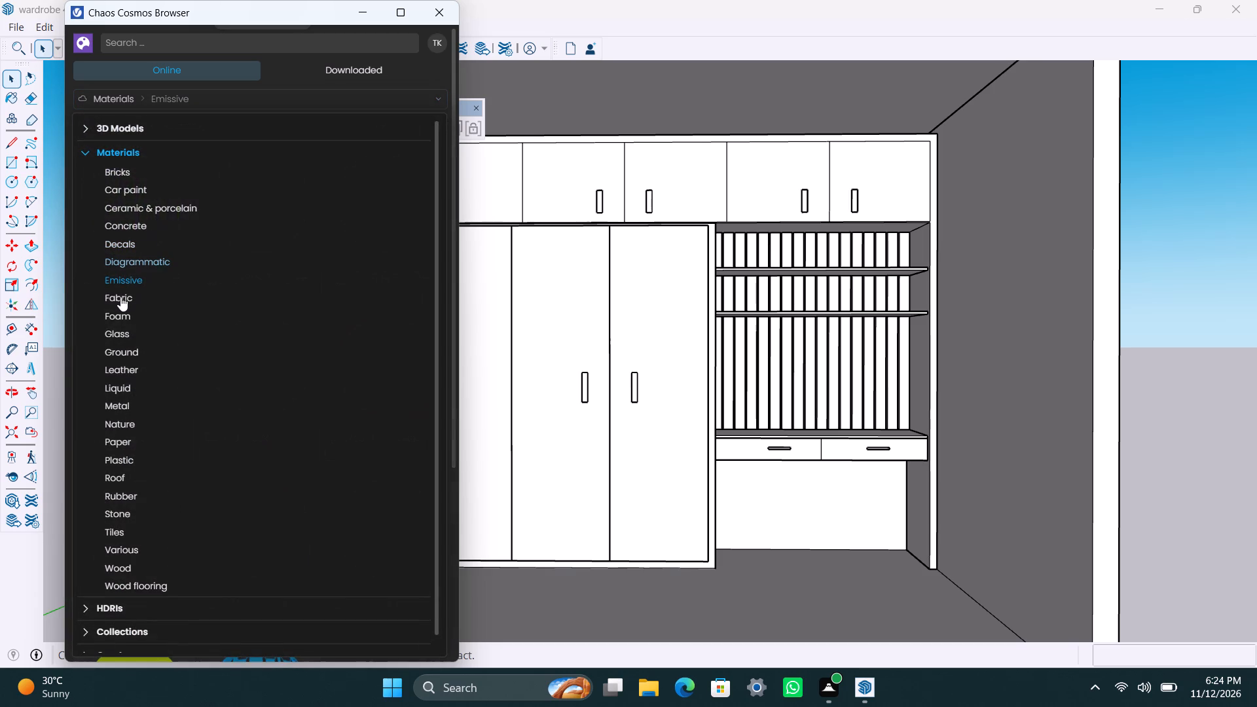
click(118, 297)
Import the Glass Yellow 001 material from the online Glass category into the model.
click(168, 106)
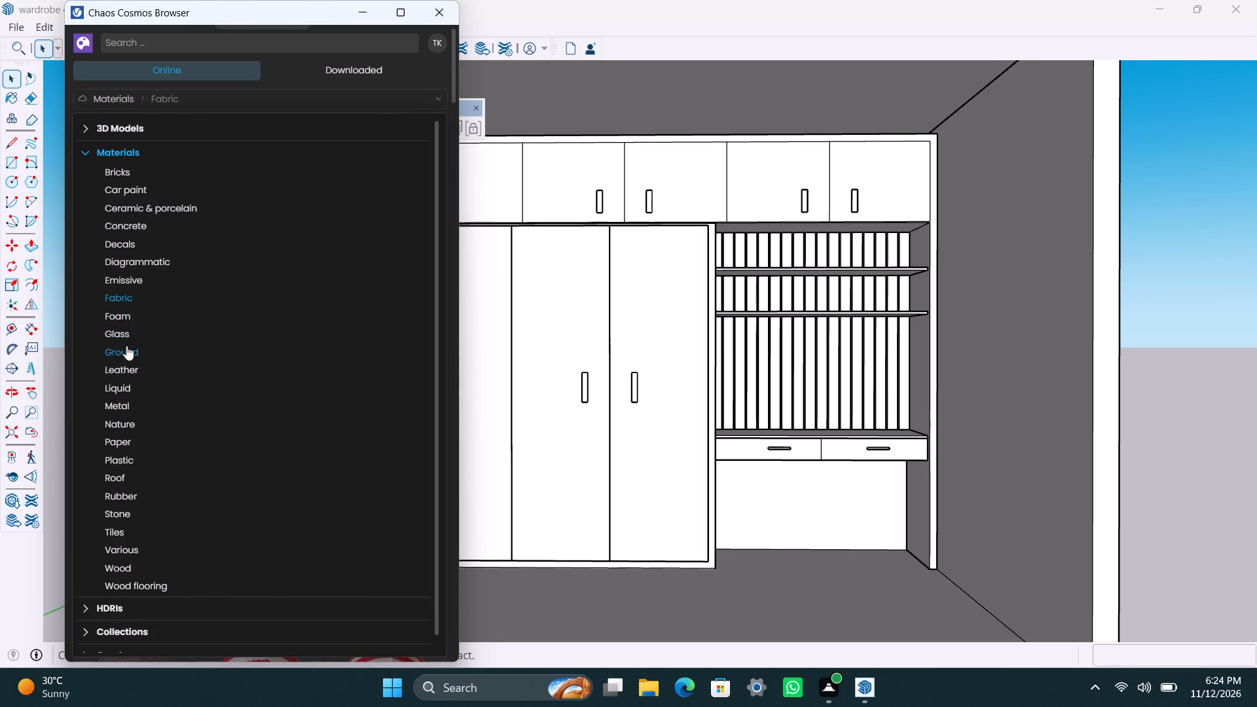
click(127, 333)
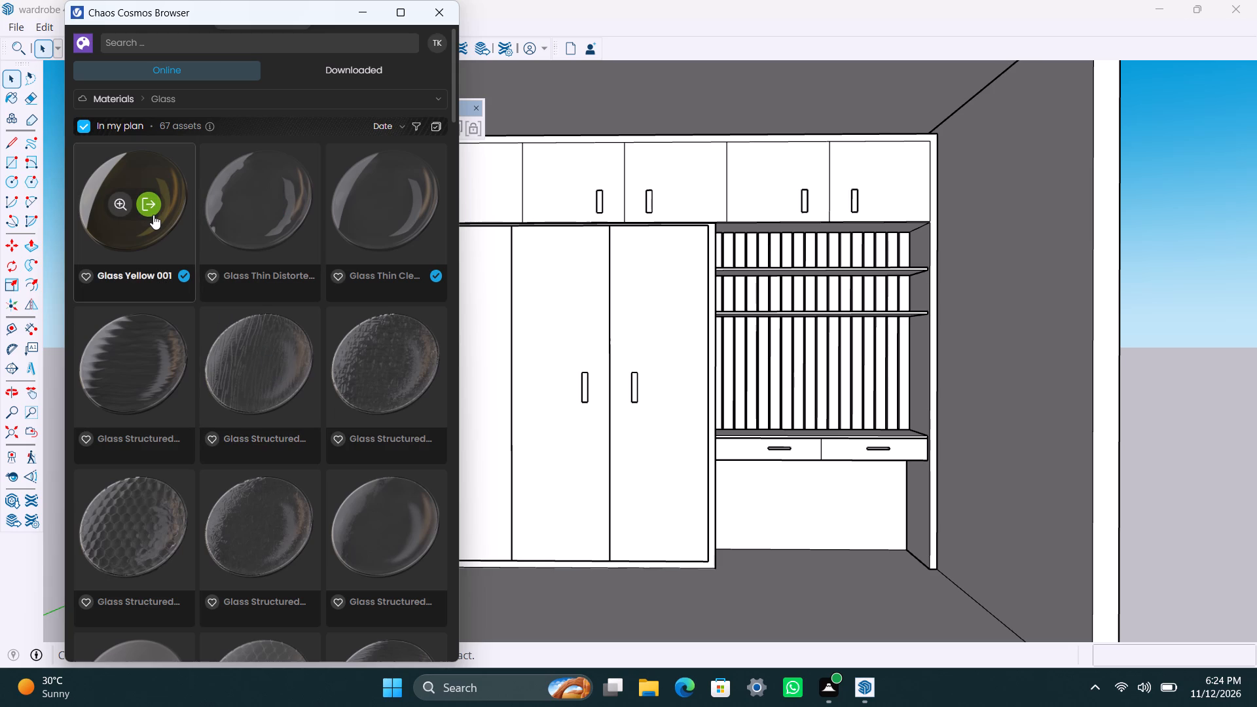
click(153, 215)
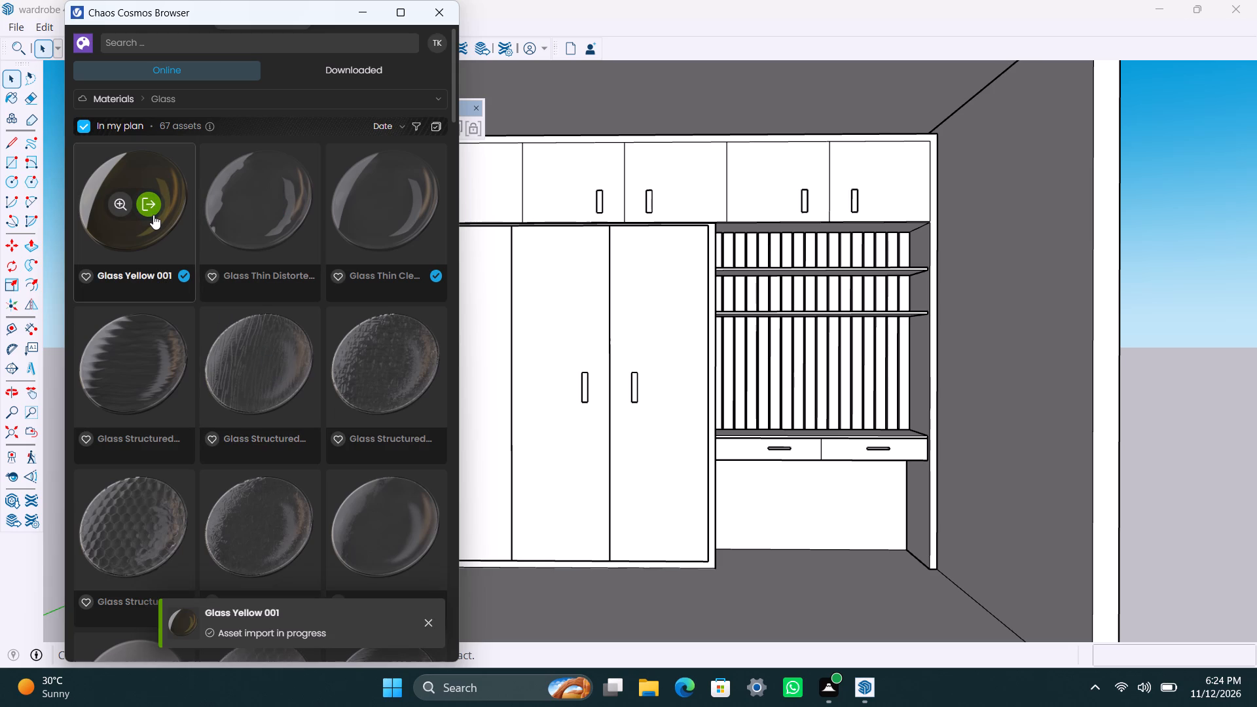
Import the Metal Sandblasted Black 200cm material from the online Metal category.
click(175, 101)
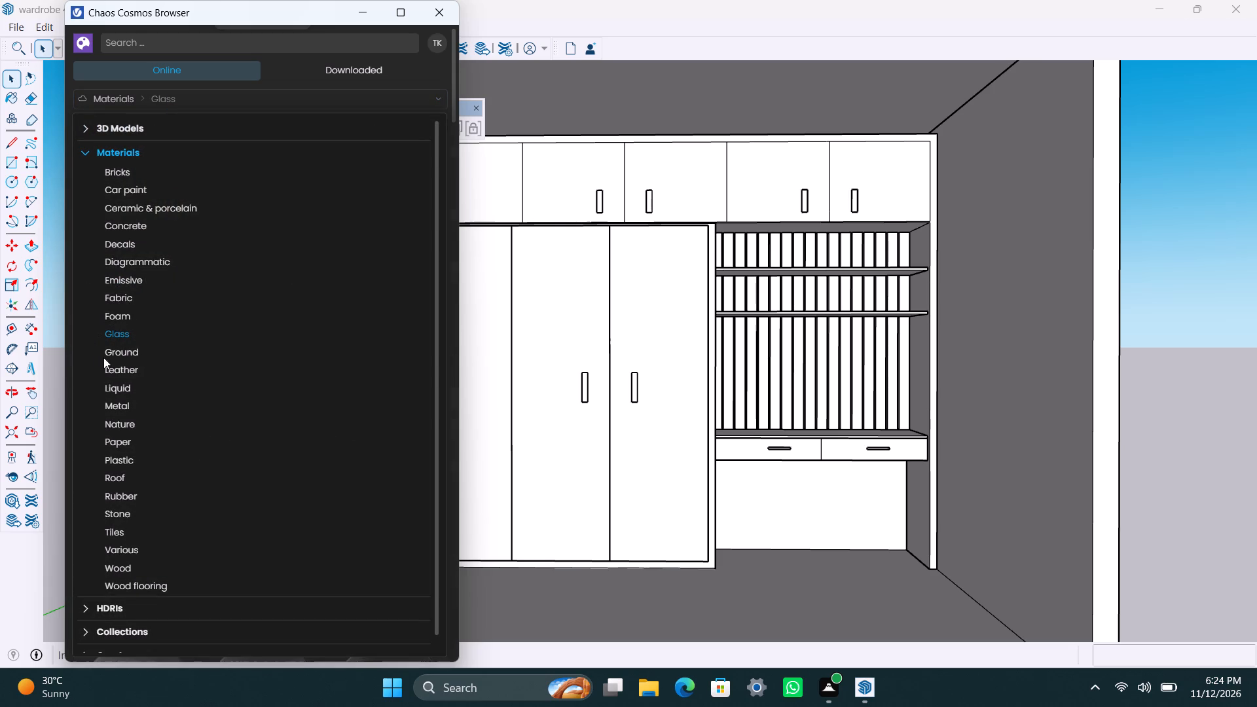
click(116, 411)
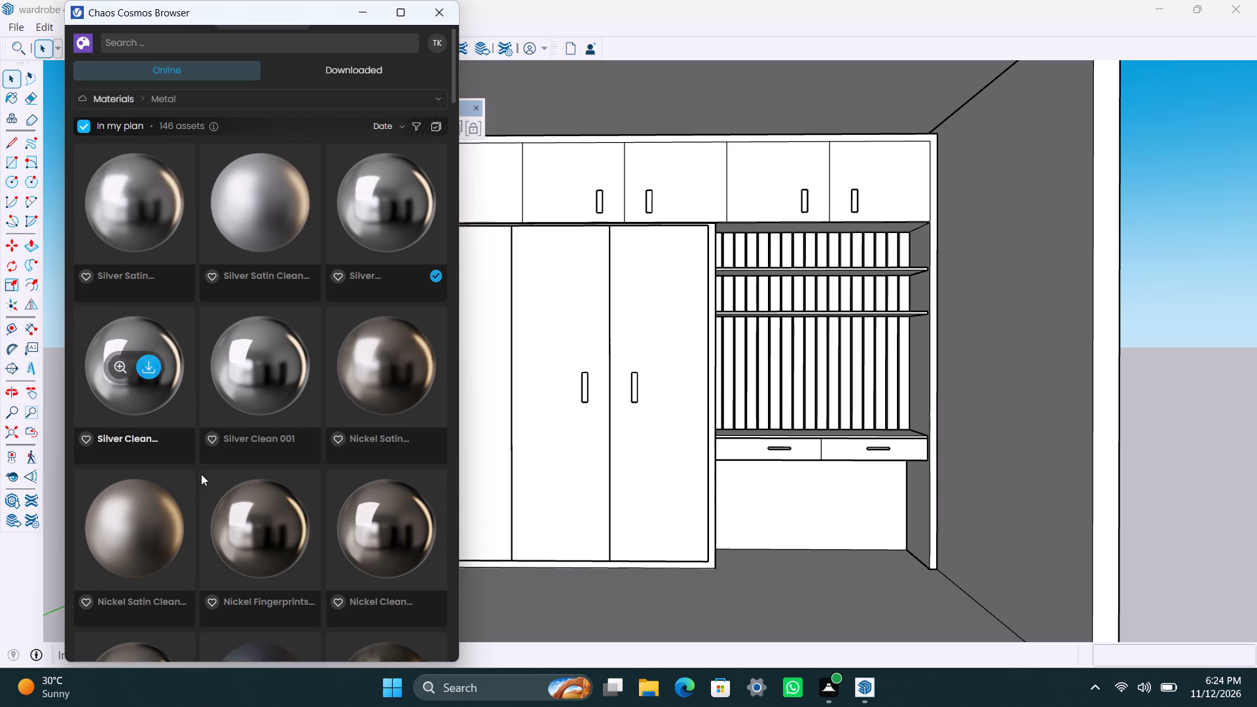
scroll(202, 482, down, 4)
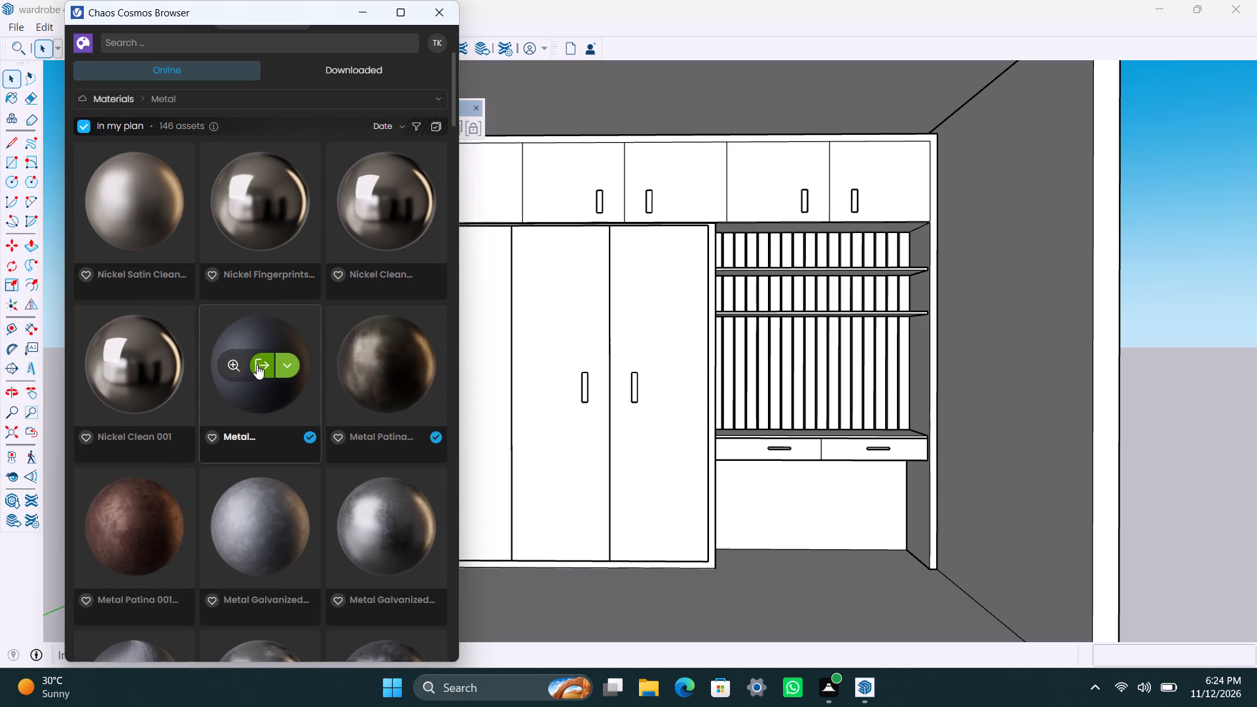
click(259, 365)
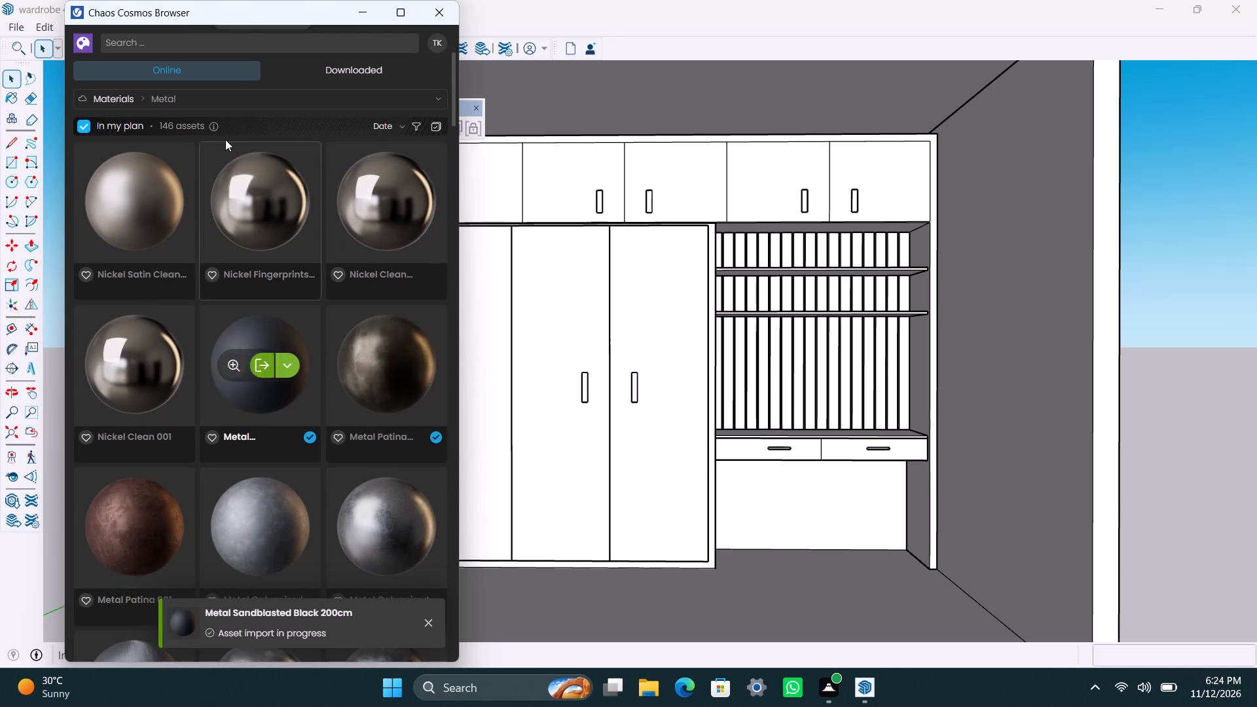
Import the Marble Black 100cm material from the online Stone category.
click(218, 98)
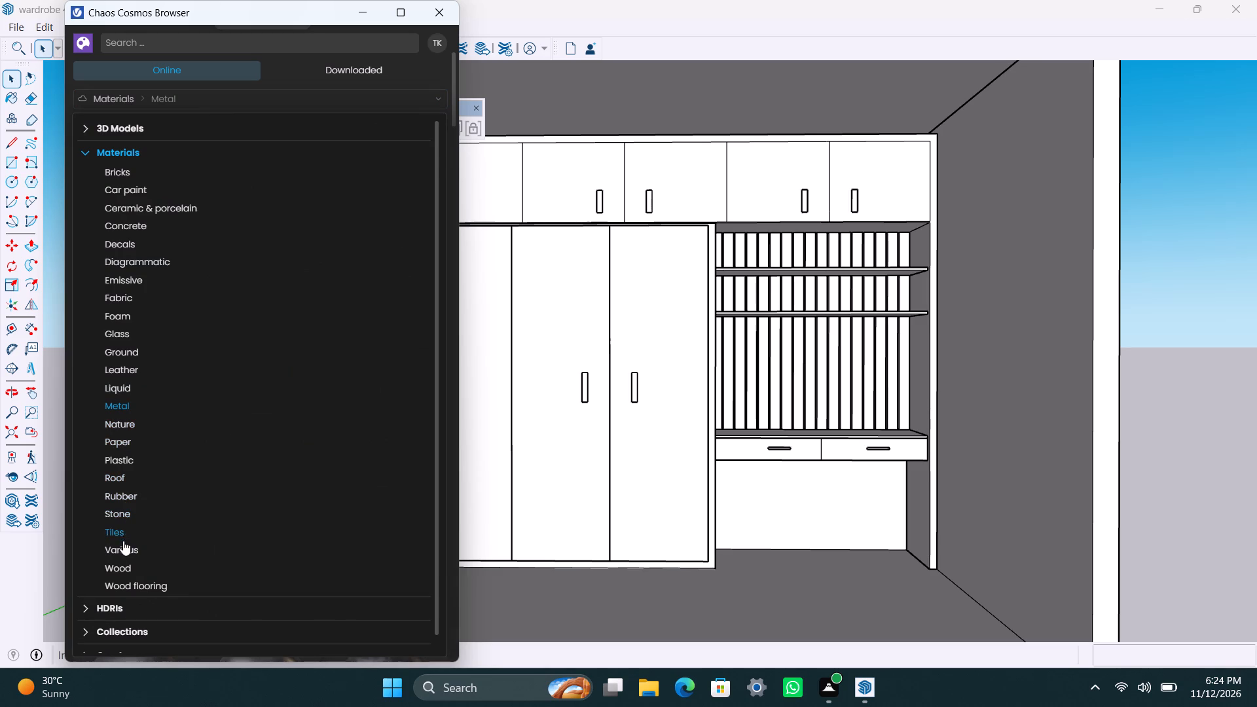
click(128, 507)
scroll(169, 488, down, 3)
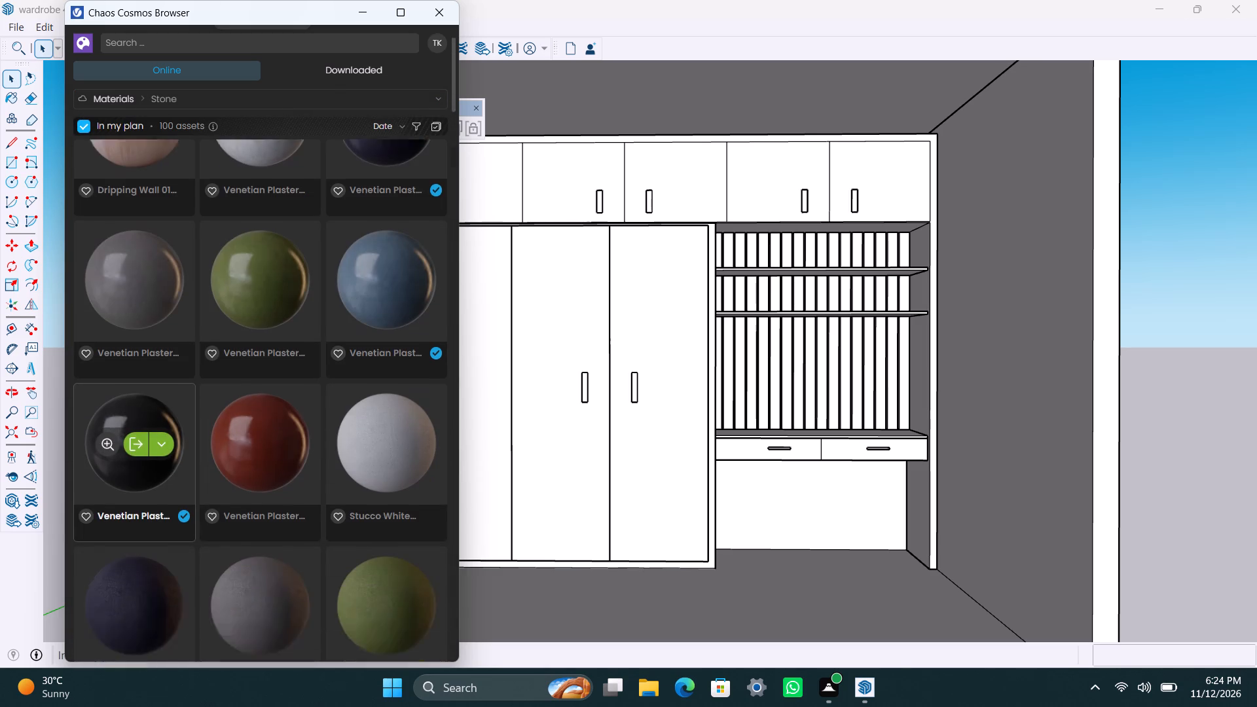
scroll(248, 484, down, 3)
scroll(317, 450, down, 4)
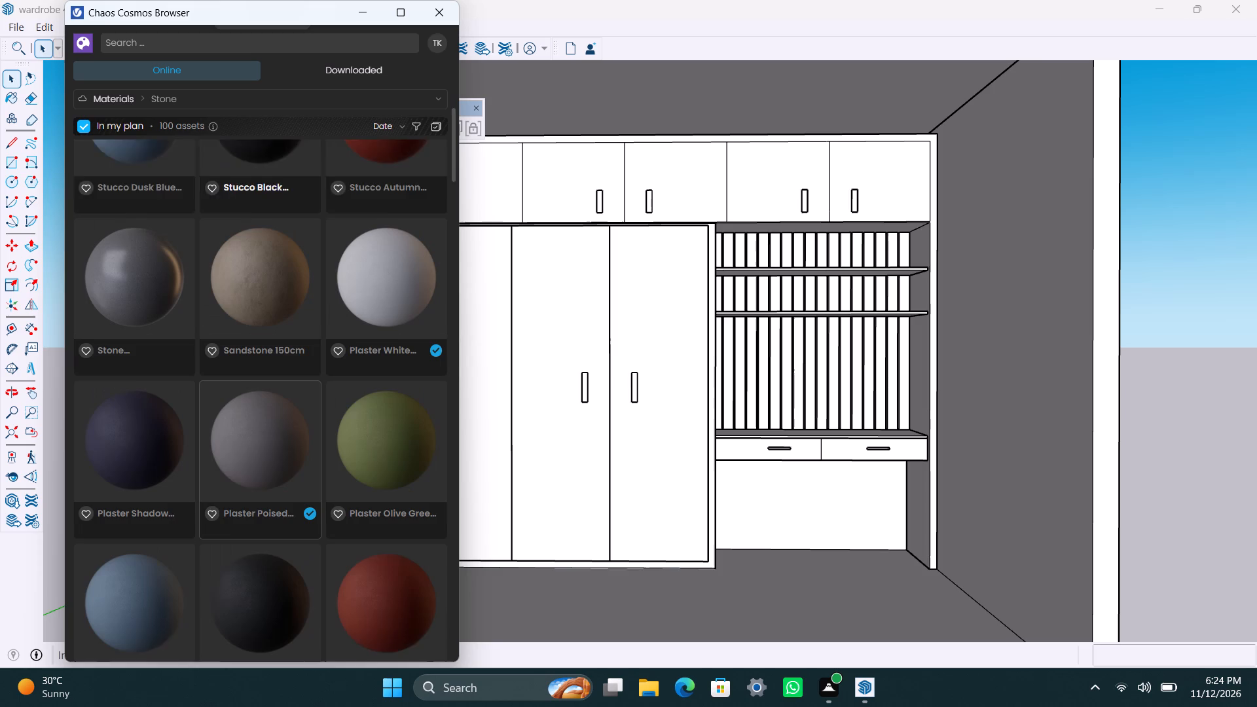
scroll(317, 446, down, 2)
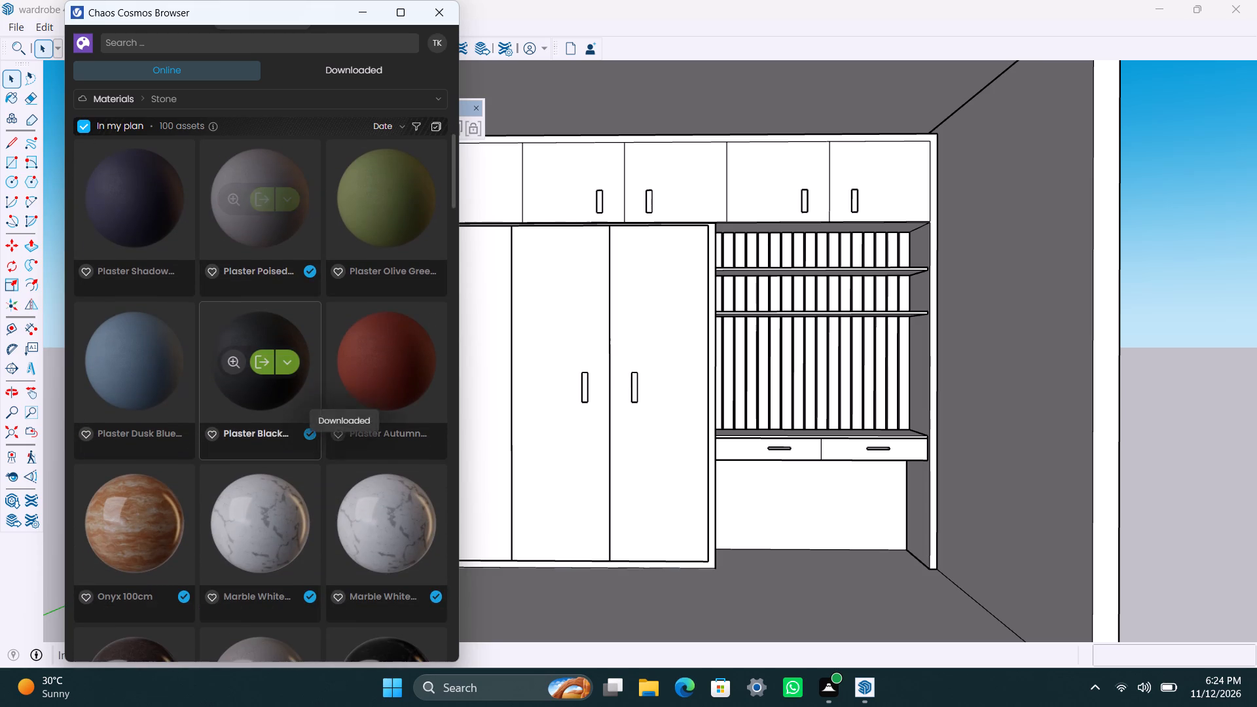
scroll(317, 446, down, 3)
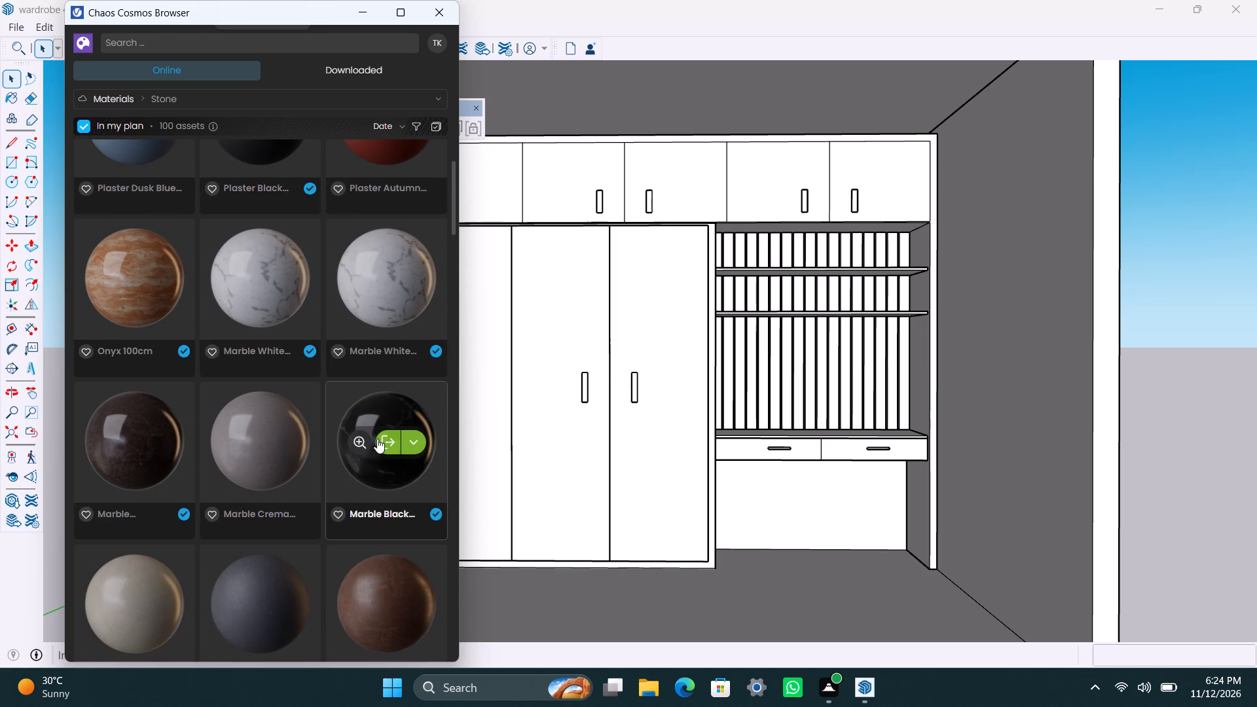
click(392, 439)
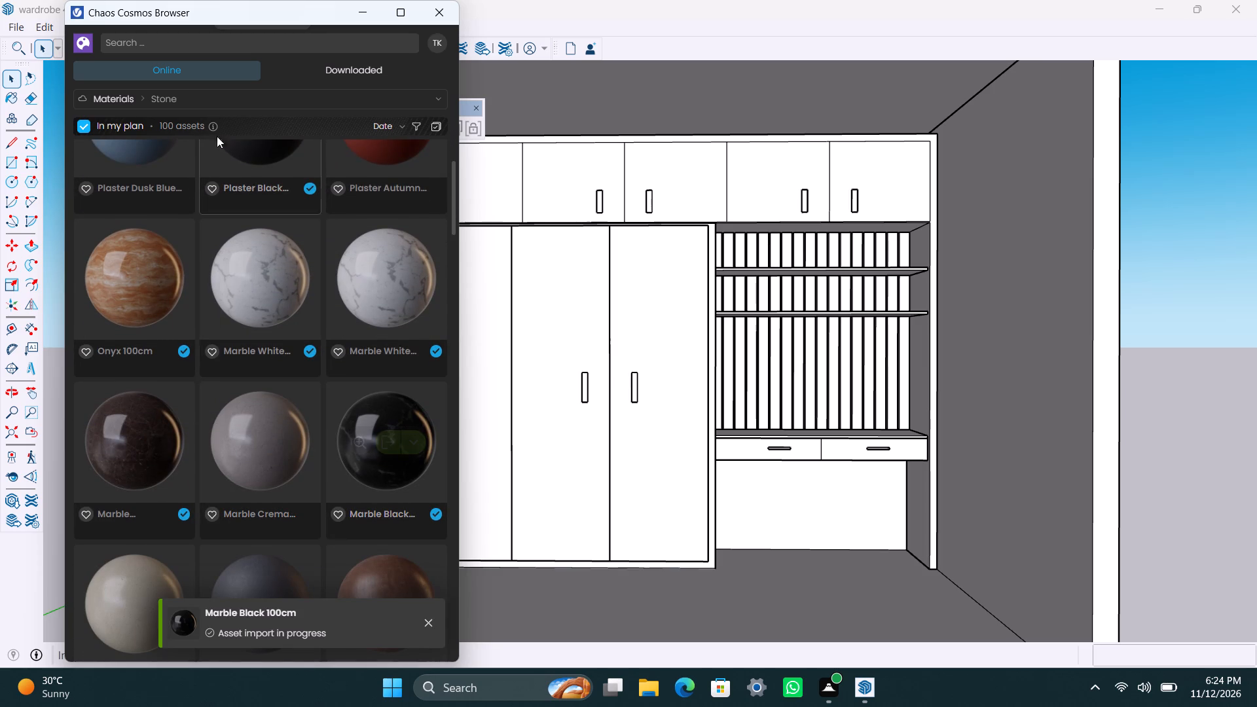
Import the Wenge Floor 300cm material from the online Wood flooring category.
click(207, 103)
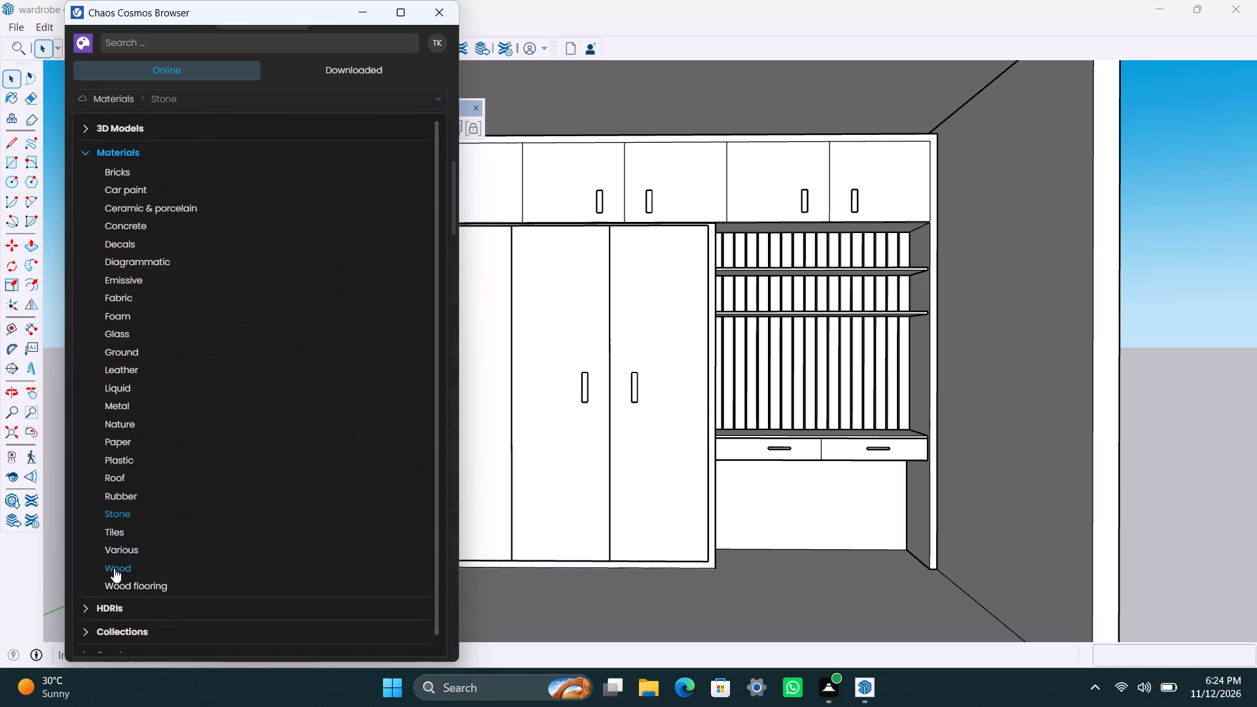
click(120, 585)
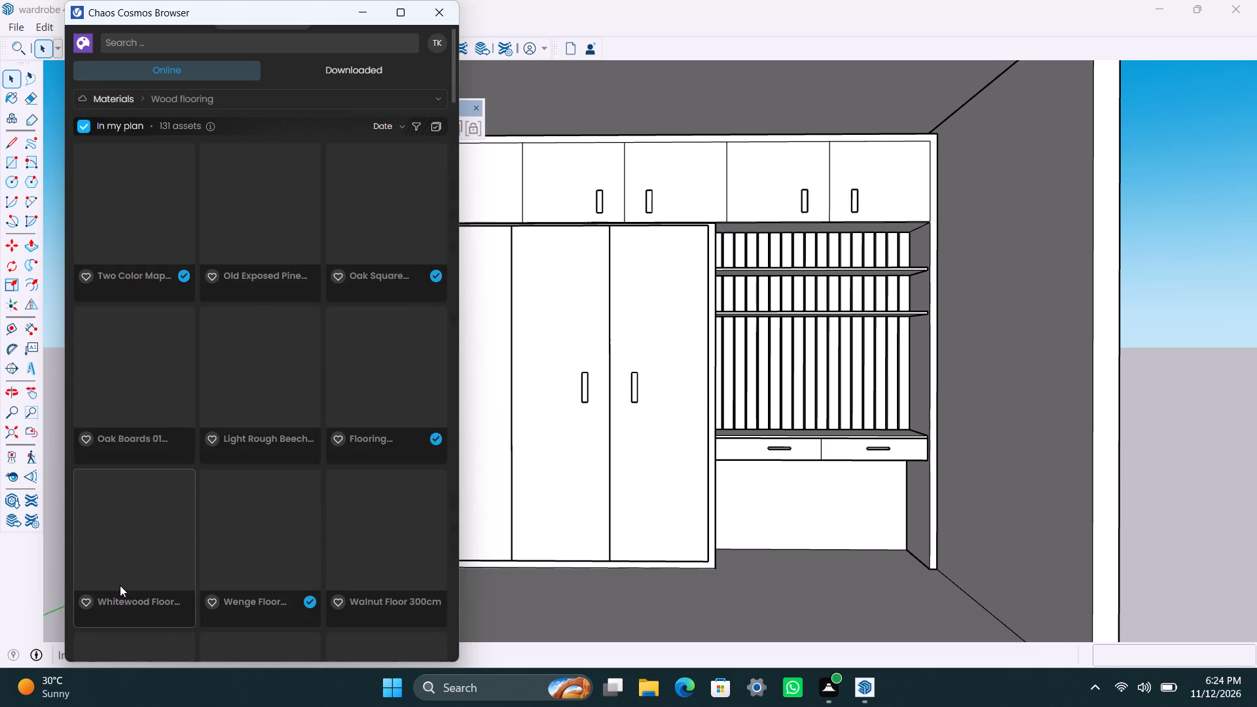
scroll(206, 300, down, 3)
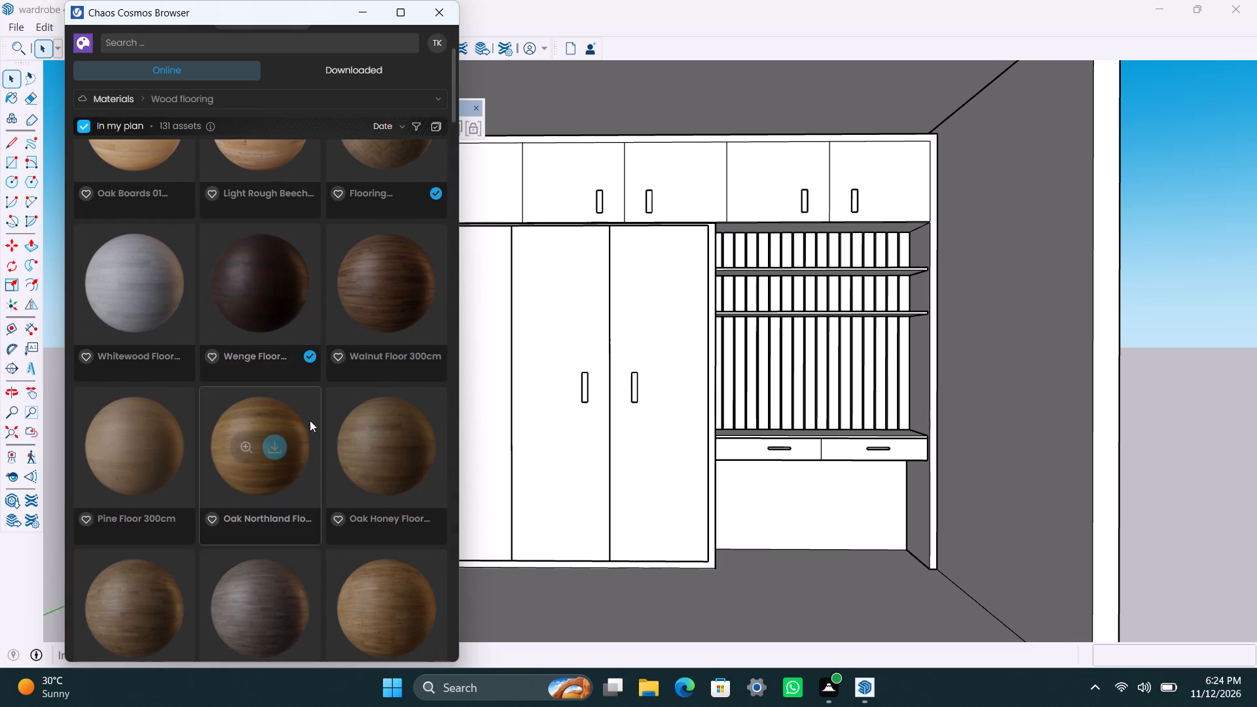
scroll(301, 314, up, 3)
scroll(377, 515, down, 2)
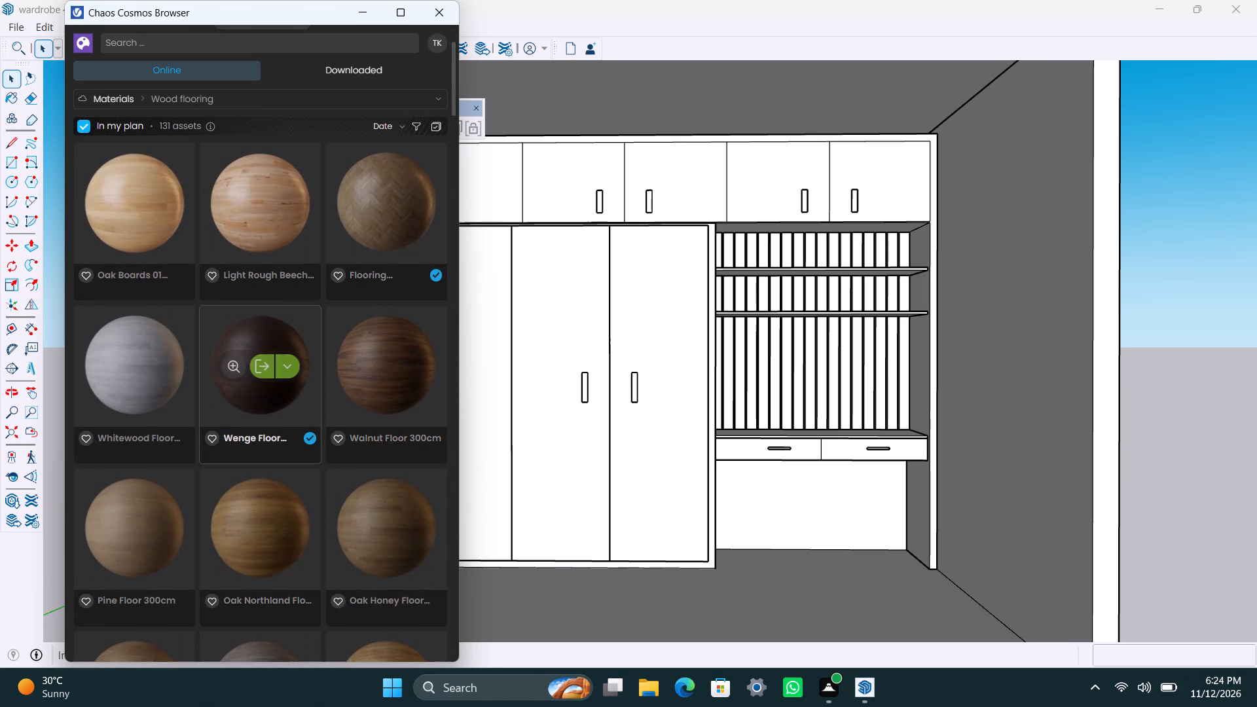
click(261, 373)
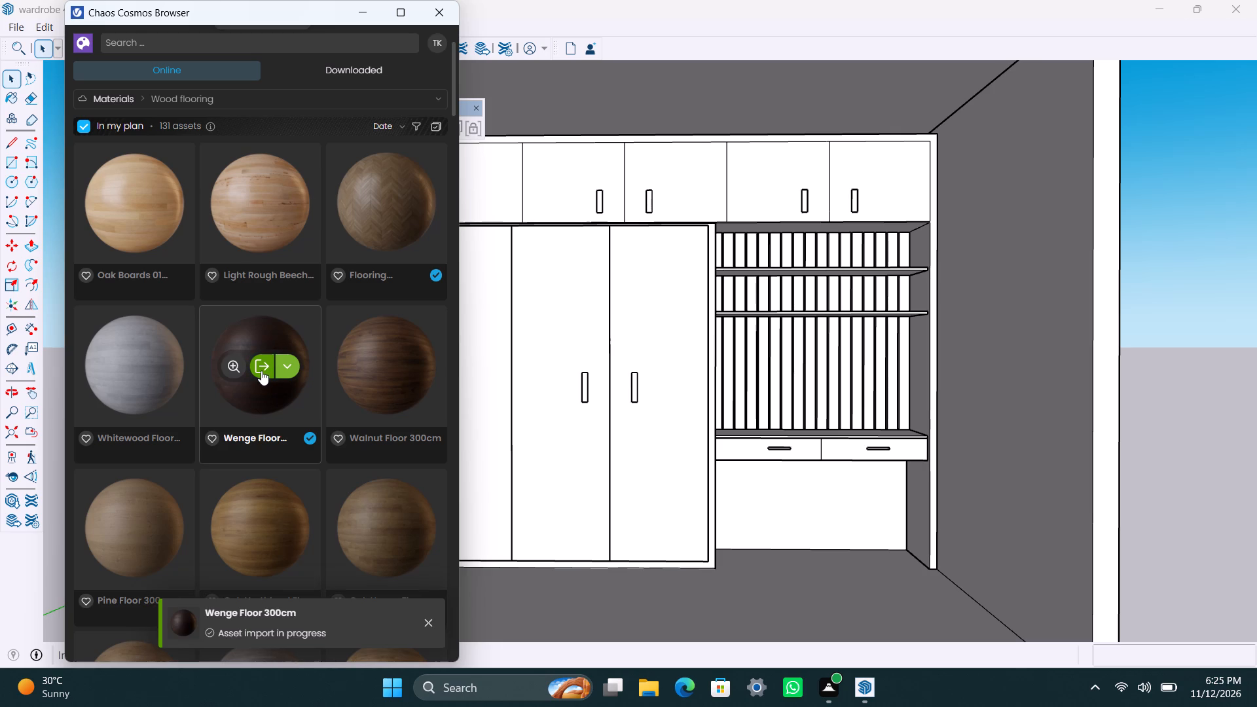
Import the Flooring Parquet Parallel E01 120cm material from further down the Wood flooring category.
scroll(206, 418, down, 3)
scroll(254, 499, down, 2)
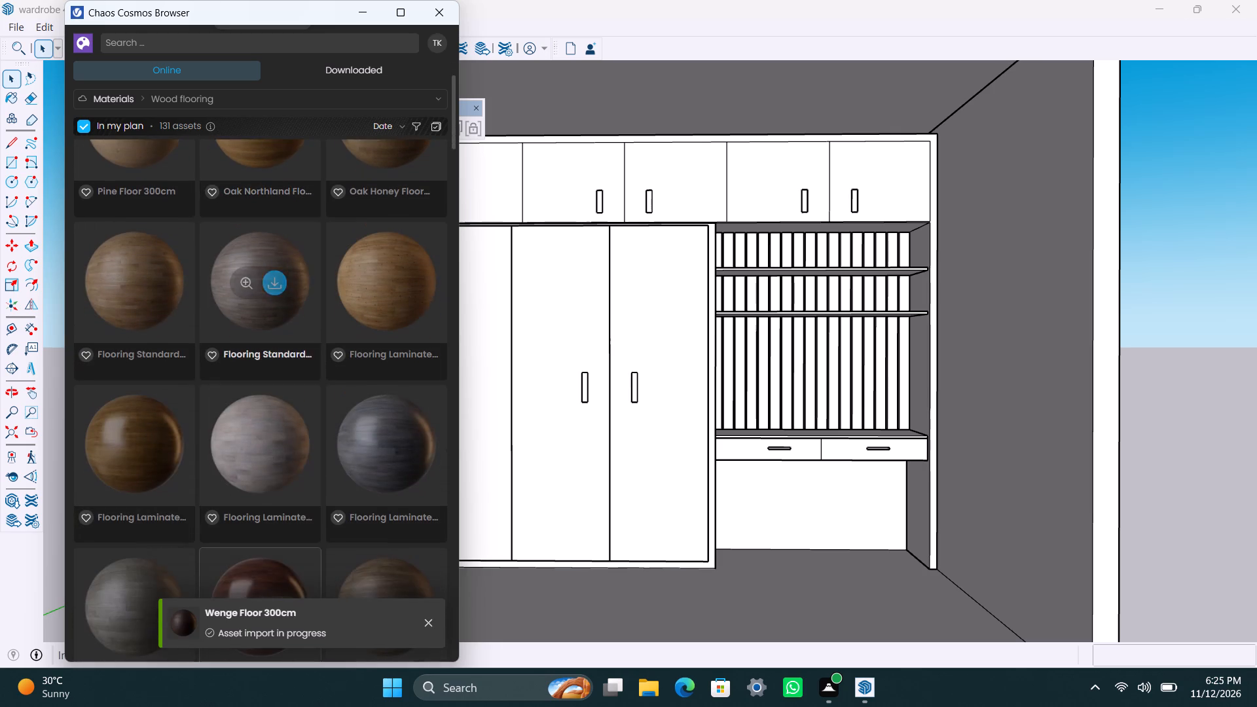
scroll(279, 556, down, 3)
scroll(259, 388, up, 7)
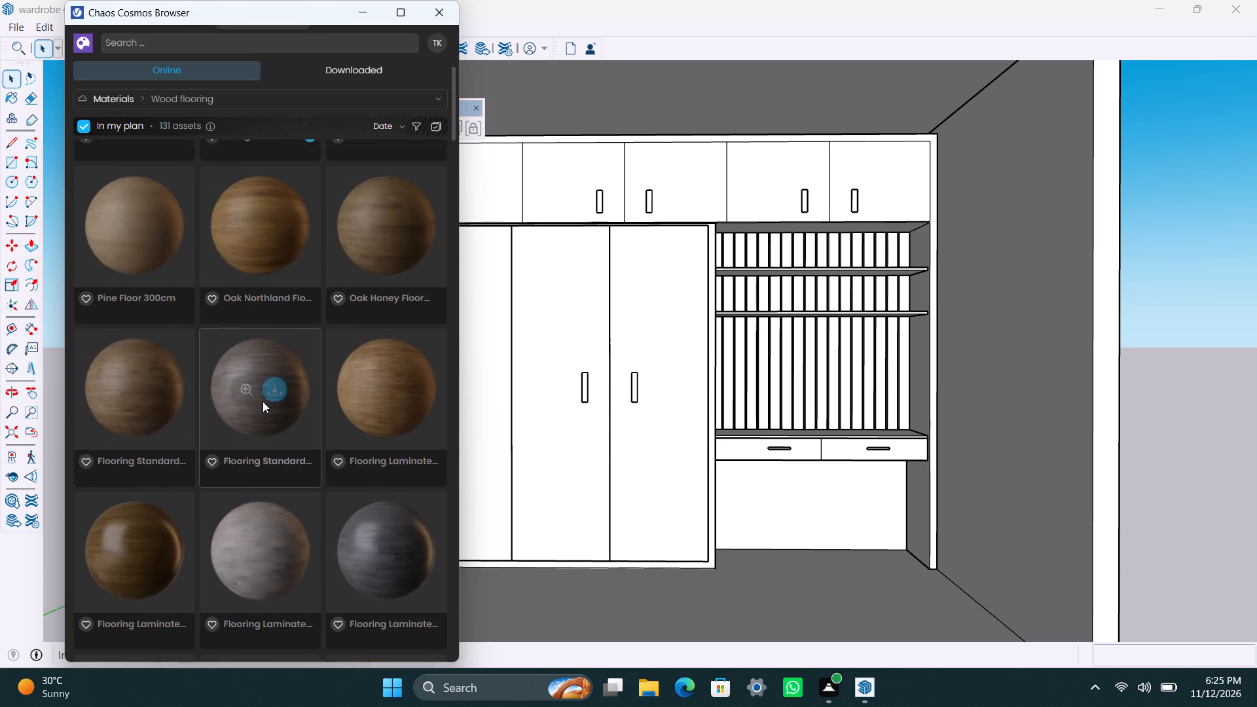
scroll(263, 401, down, 5)
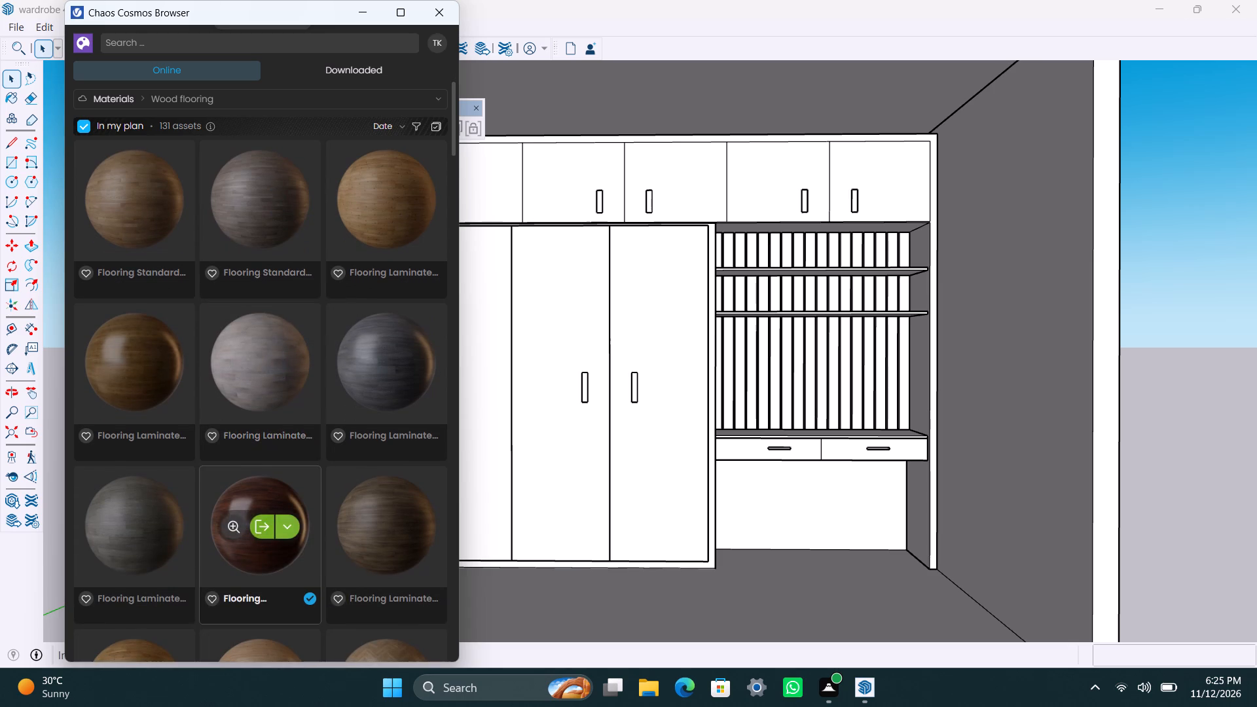
scroll(259, 547, down, 2)
scroll(268, 490, down, 5)
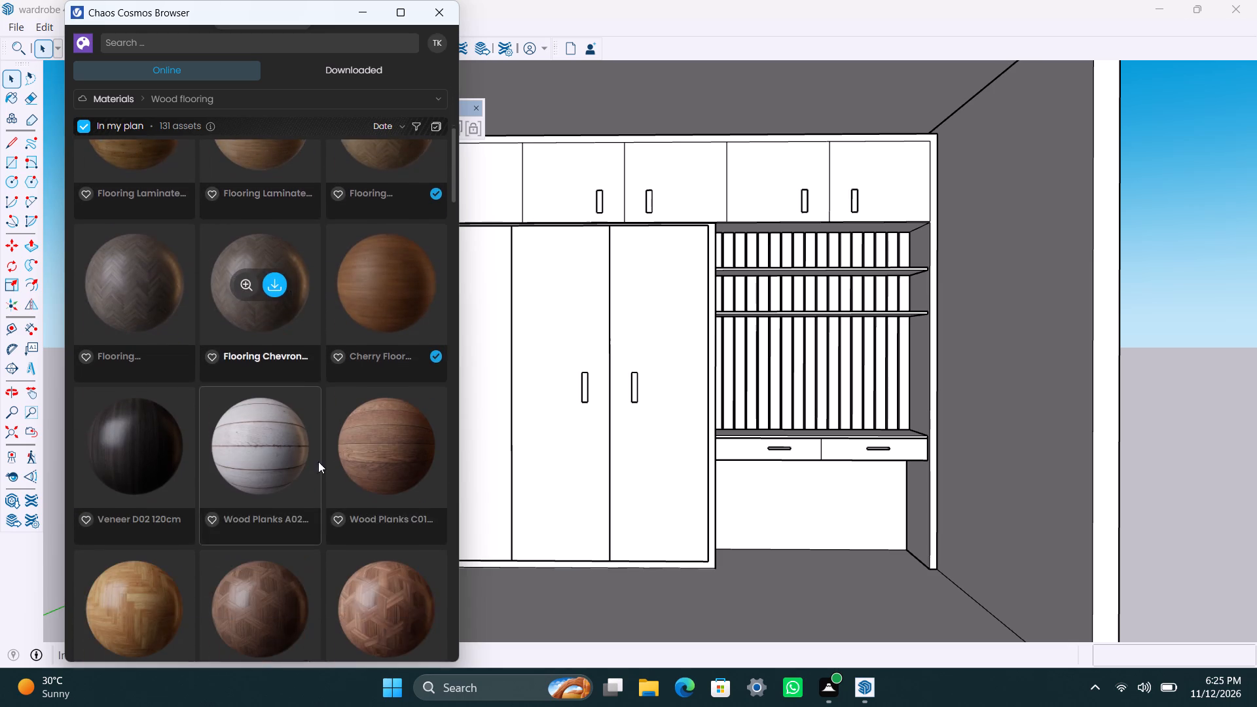
scroll(371, 458, down, 6)
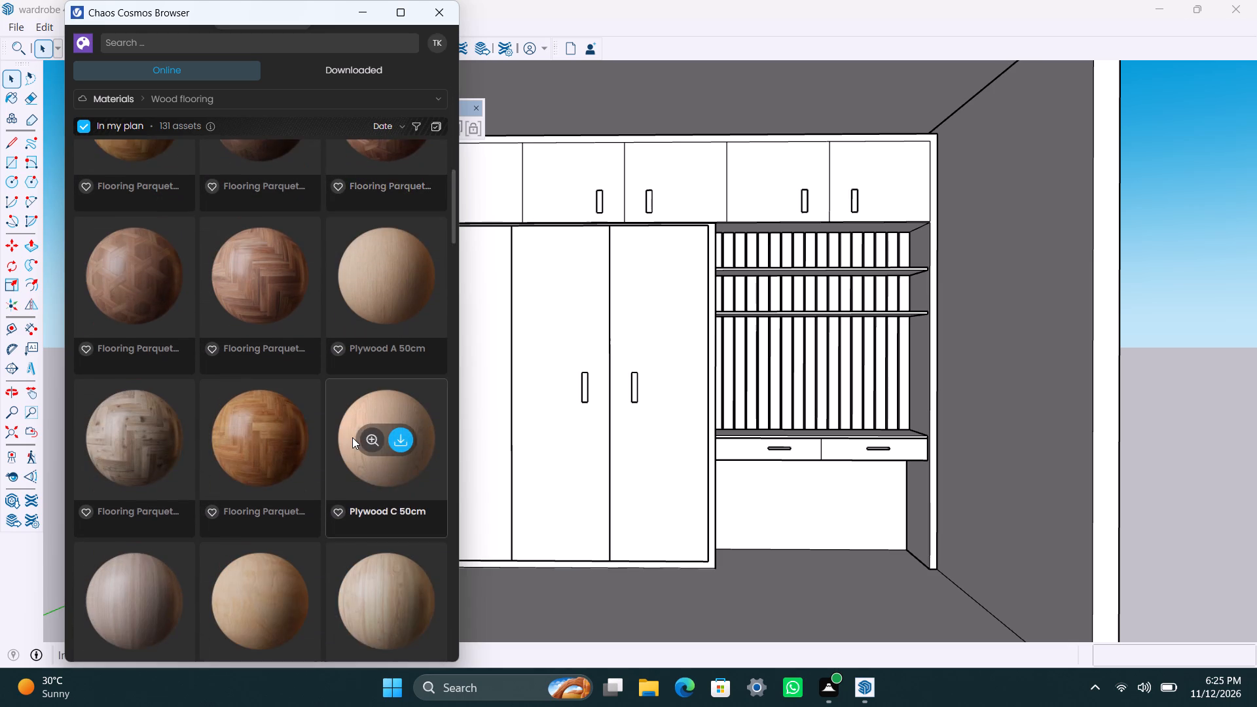
scroll(352, 437, down, 2)
scroll(279, 439, down, 6)
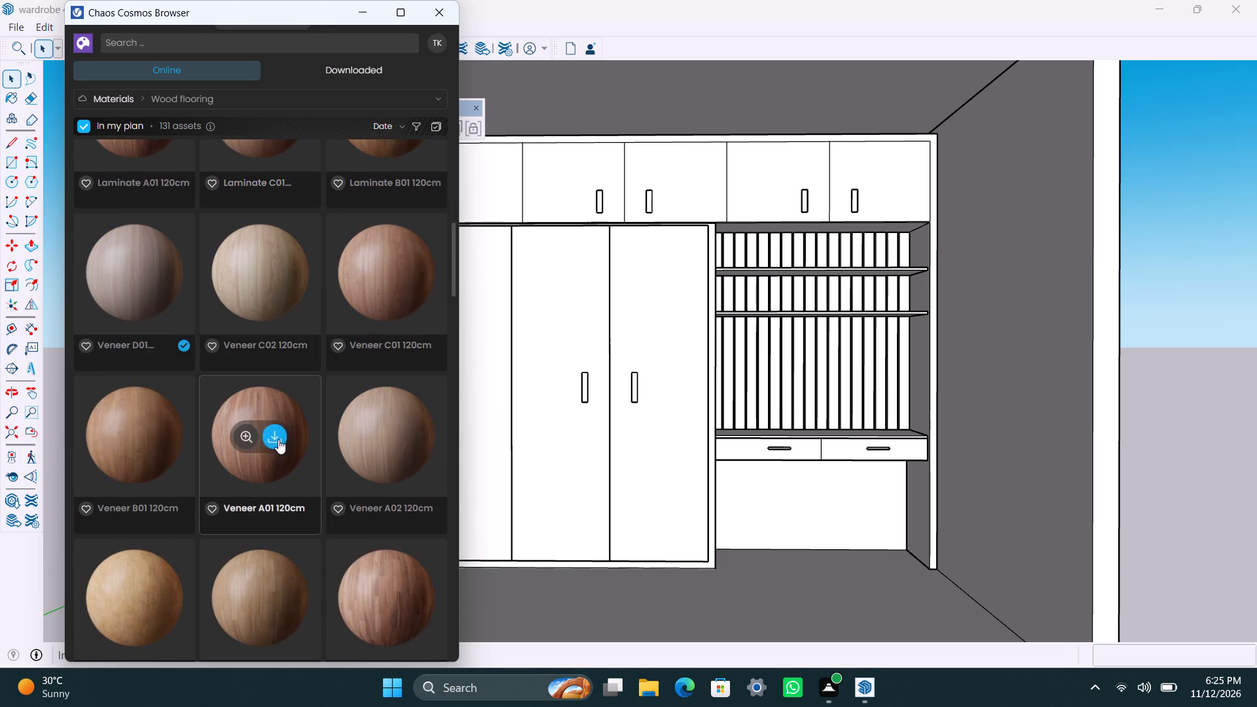
scroll(278, 439, down, 7)
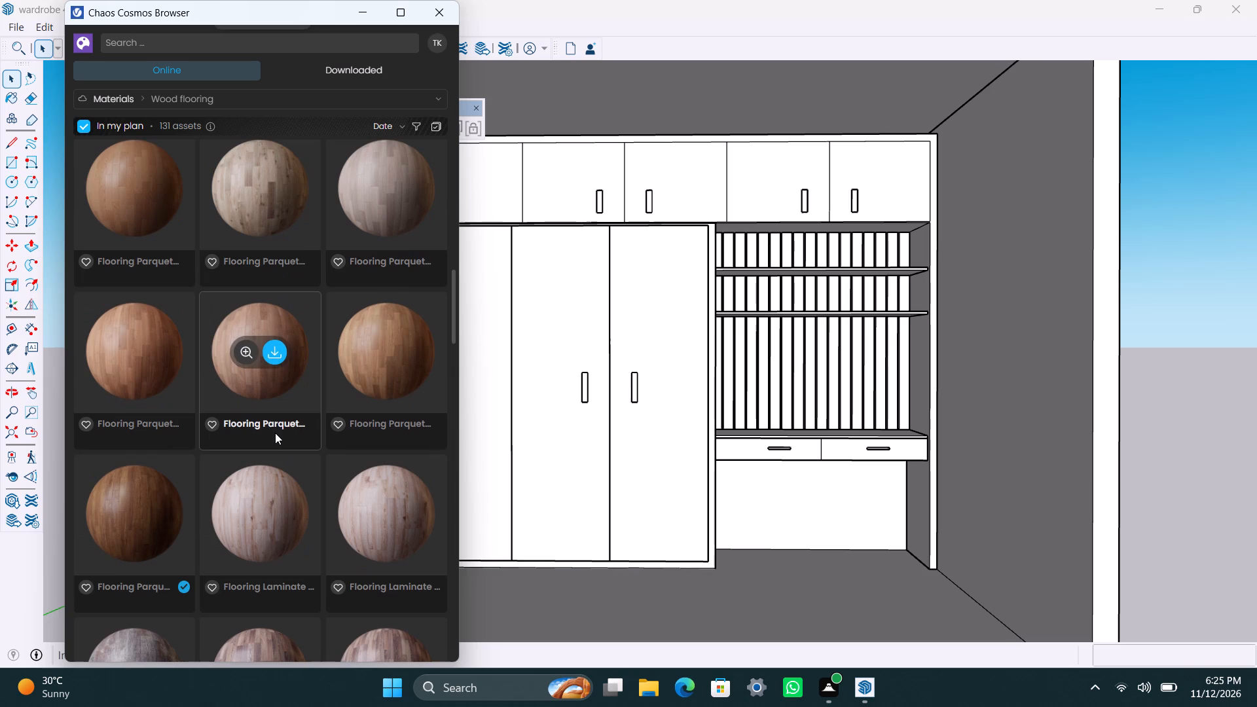
scroll(161, 454, down, 2)
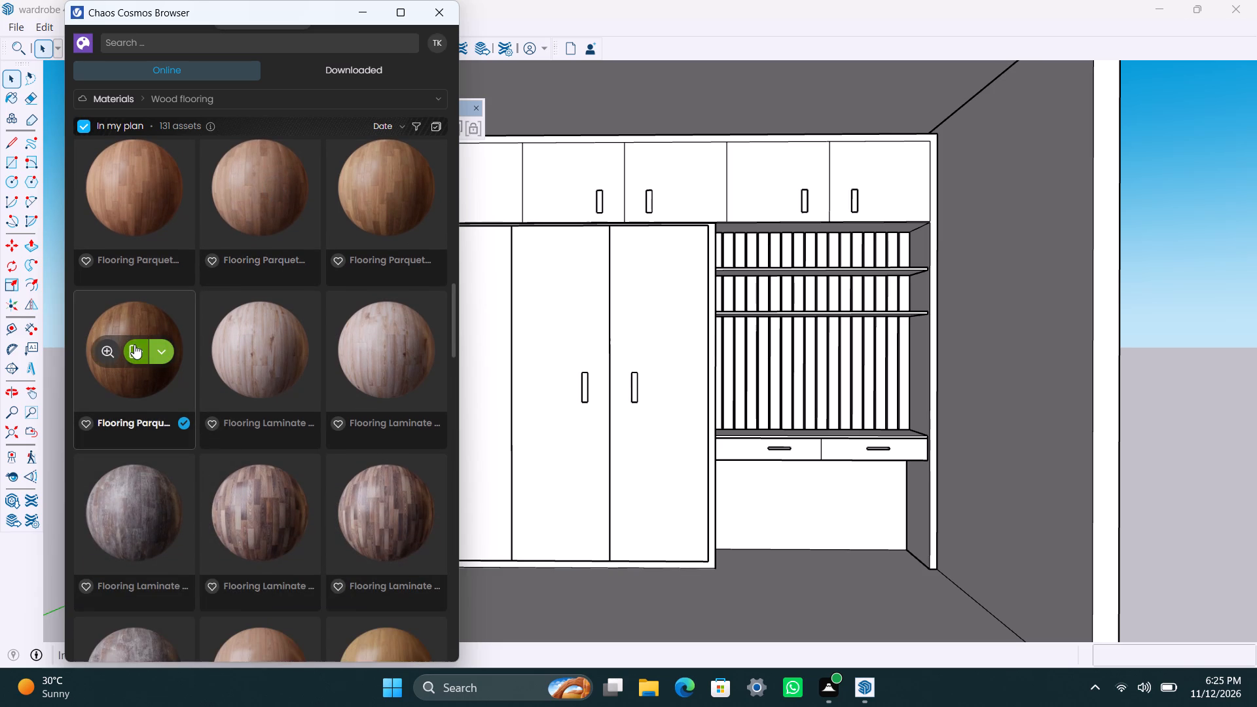
click(134, 344)
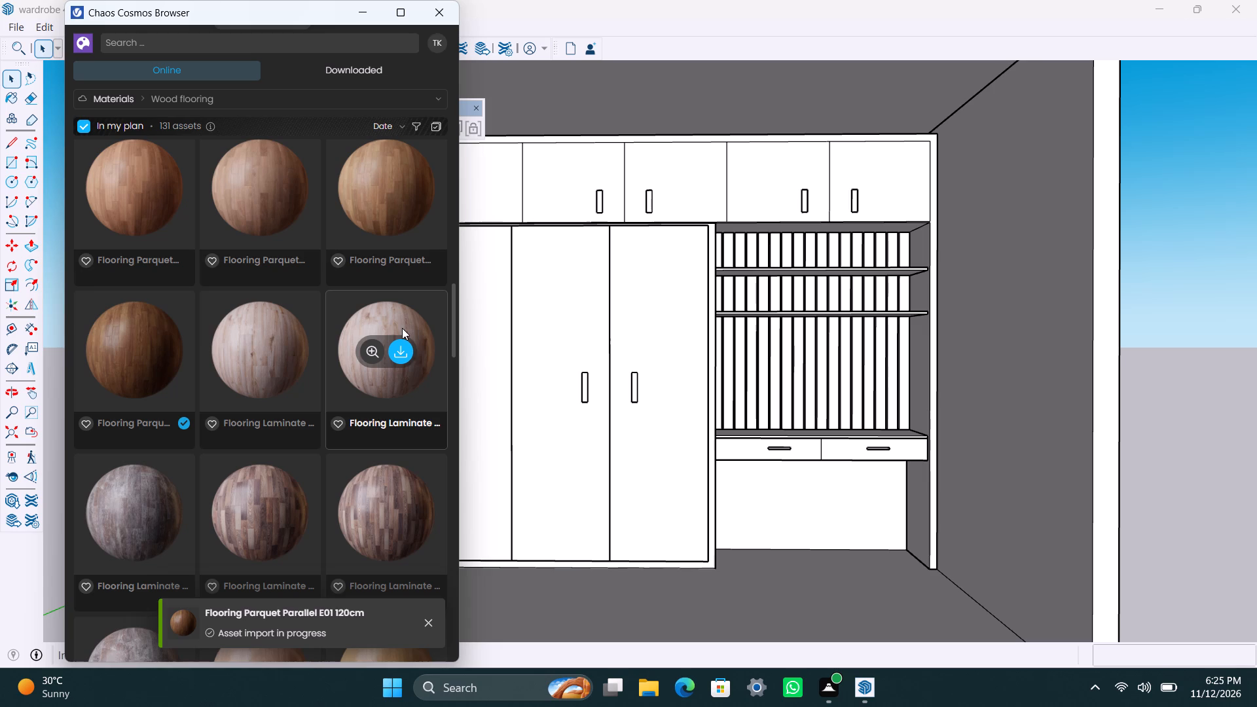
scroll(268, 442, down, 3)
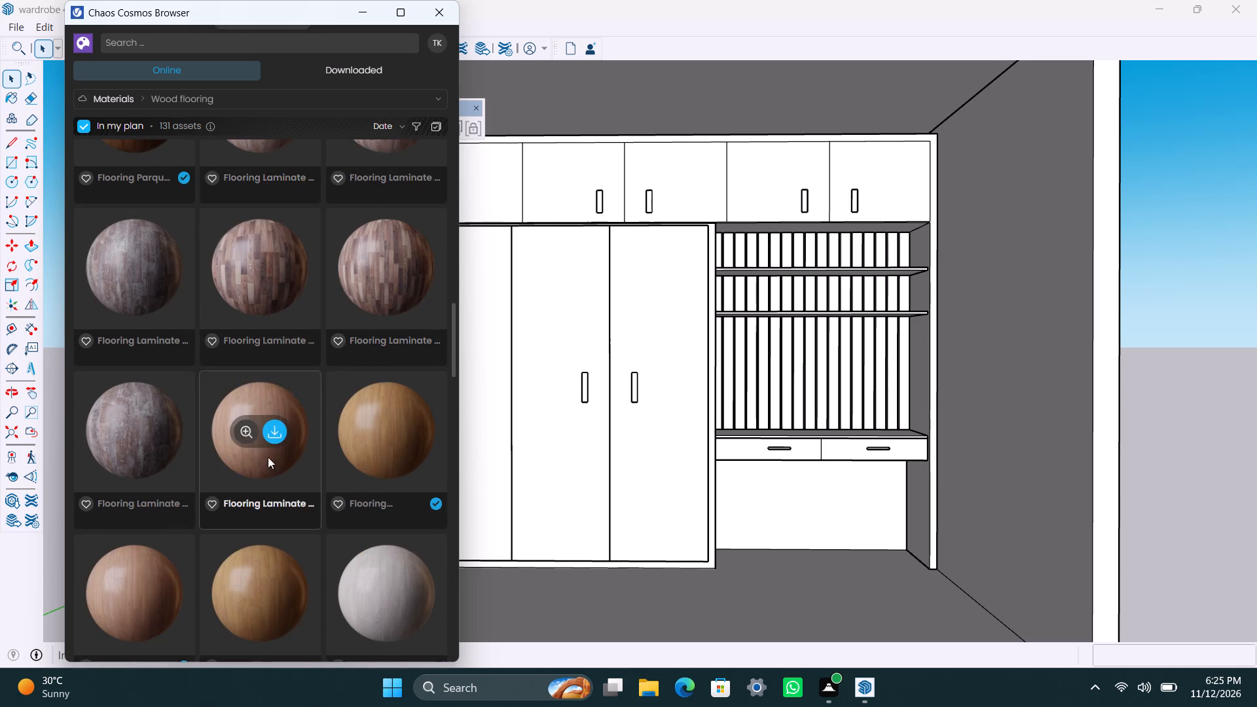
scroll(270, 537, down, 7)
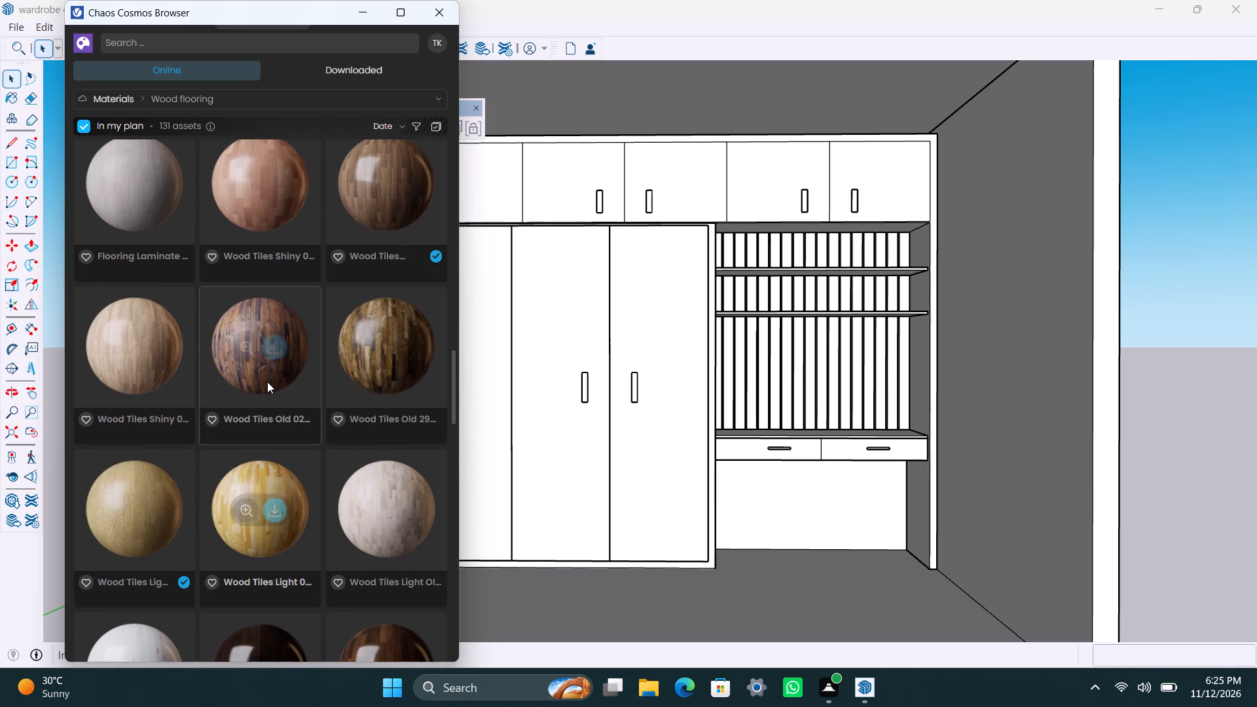
Look through the whole online Ceramic & porcelain material category for a finish suited to the wardrobe and desk unit.
click(249, 99)
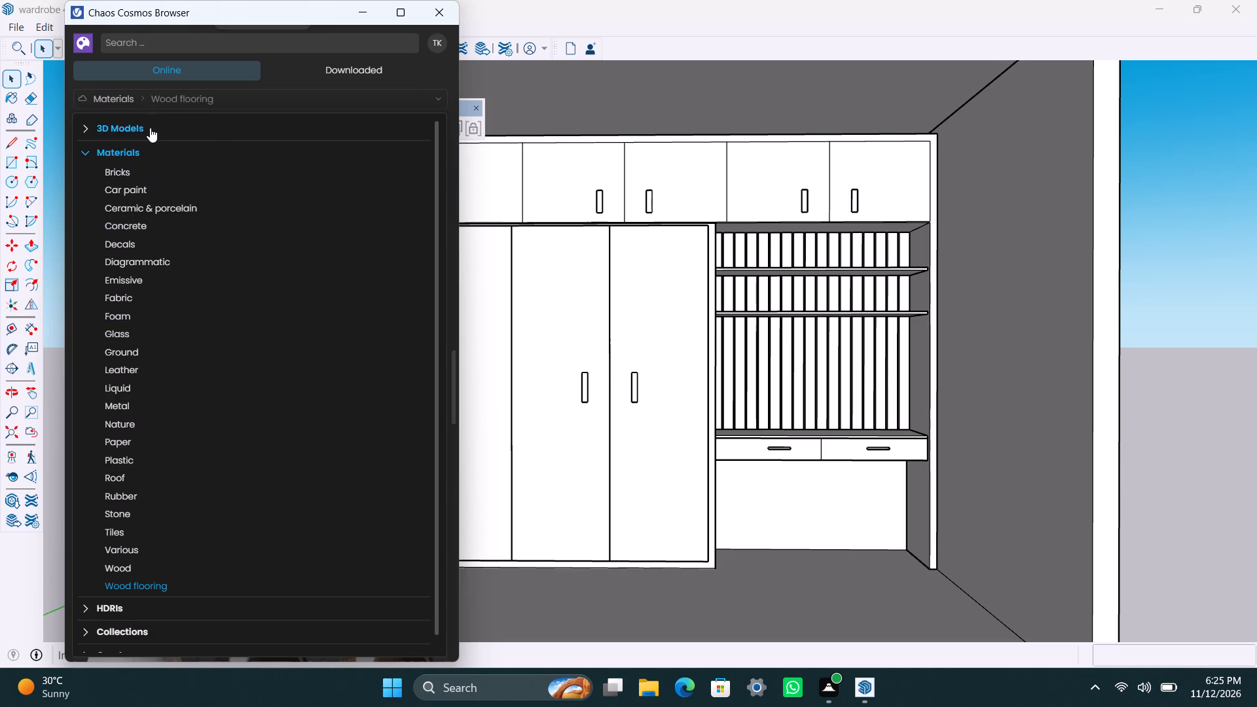
click(134, 215)
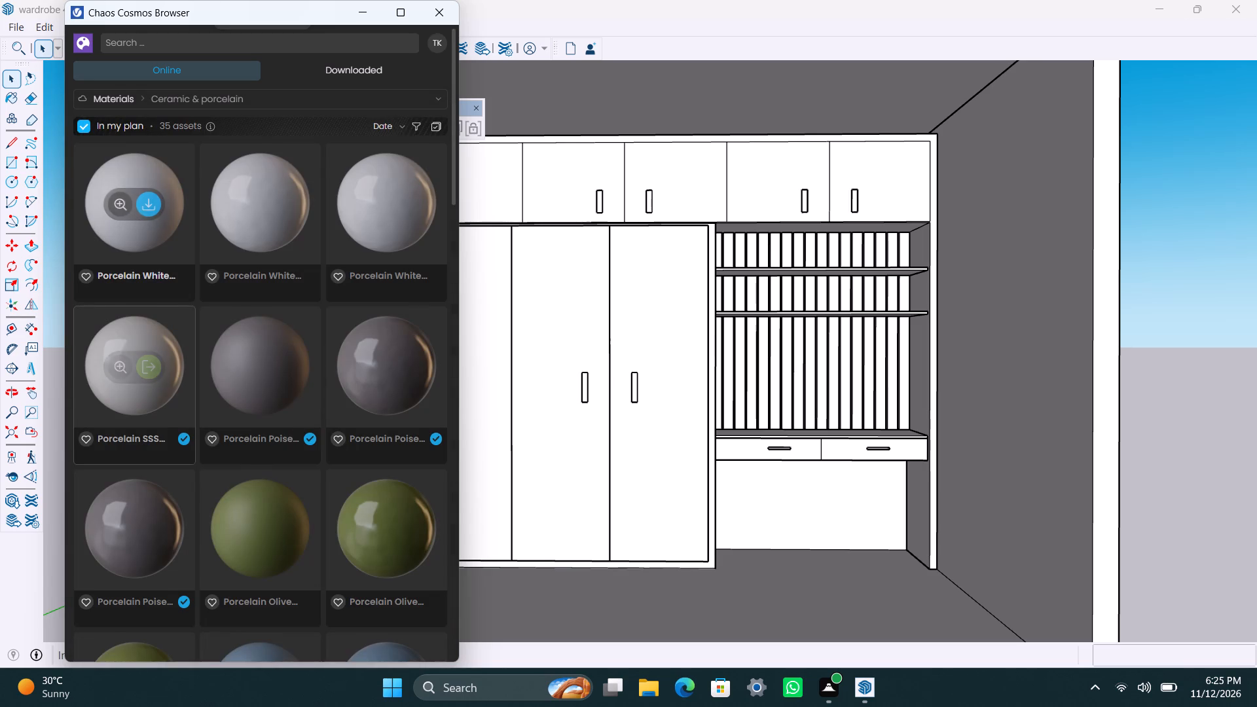
scroll(182, 386, down, 1)
scroll(256, 482, down, 2)
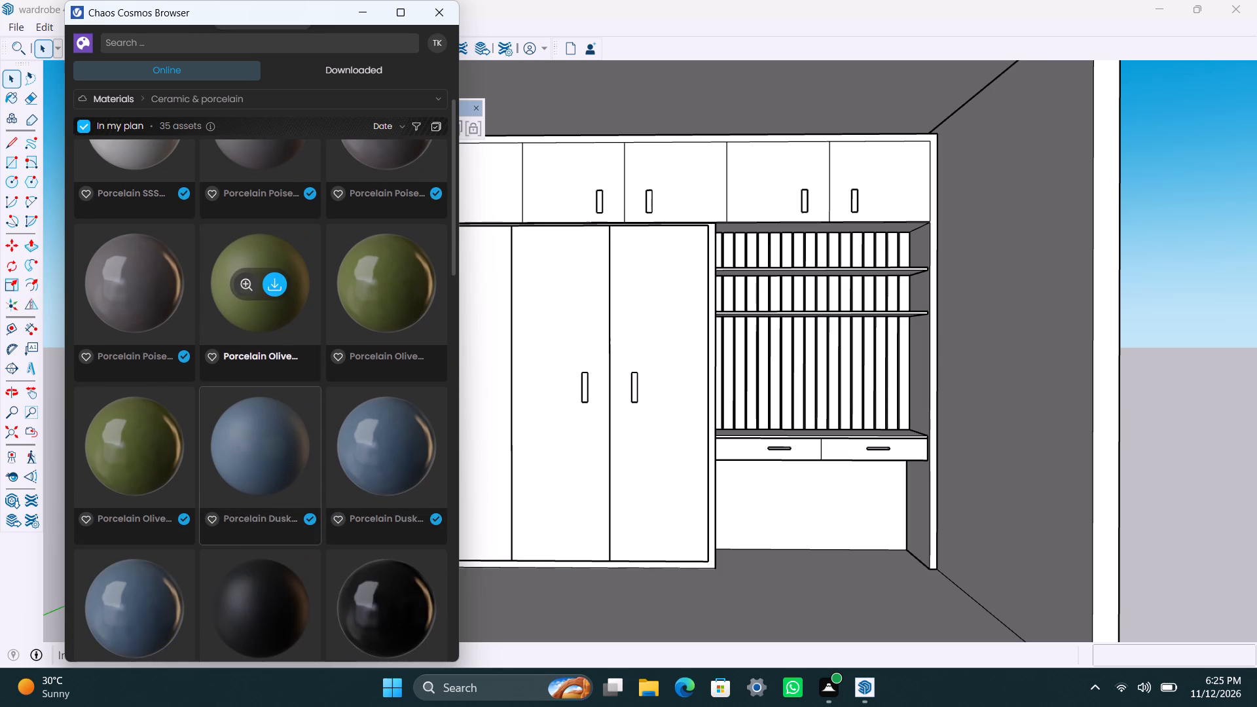
scroll(258, 481, down, 9)
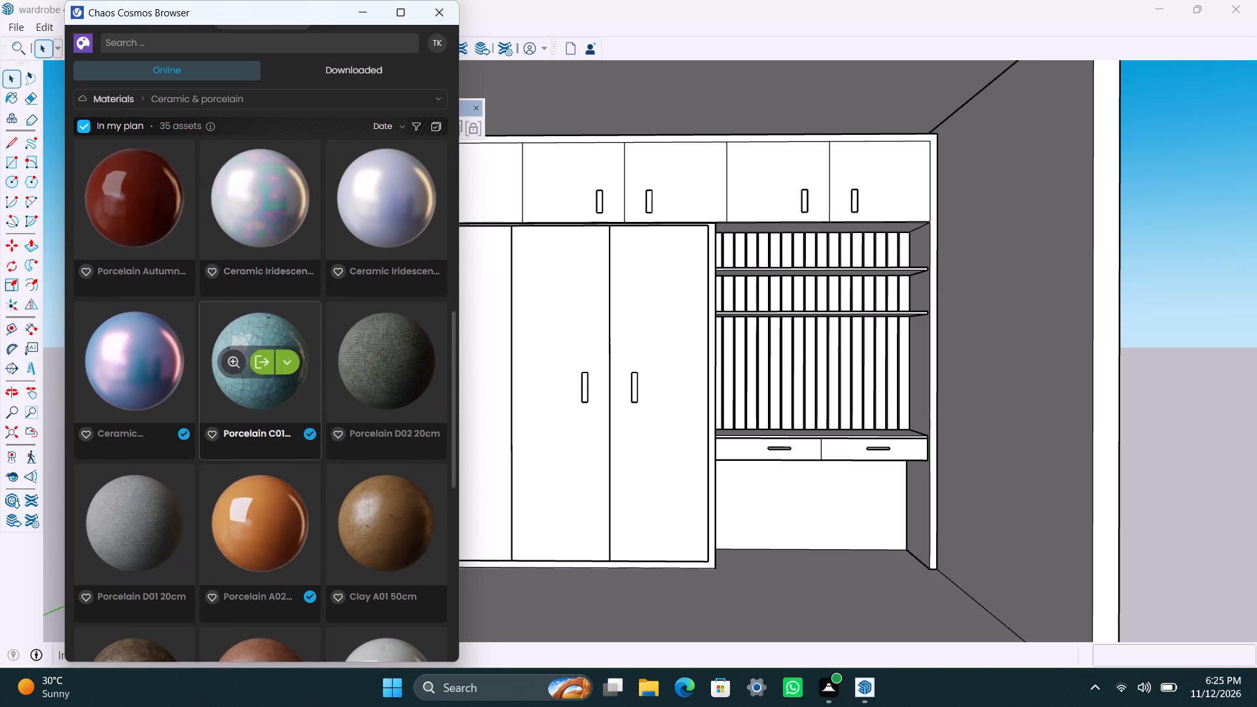
scroll(264, 471, down, 7)
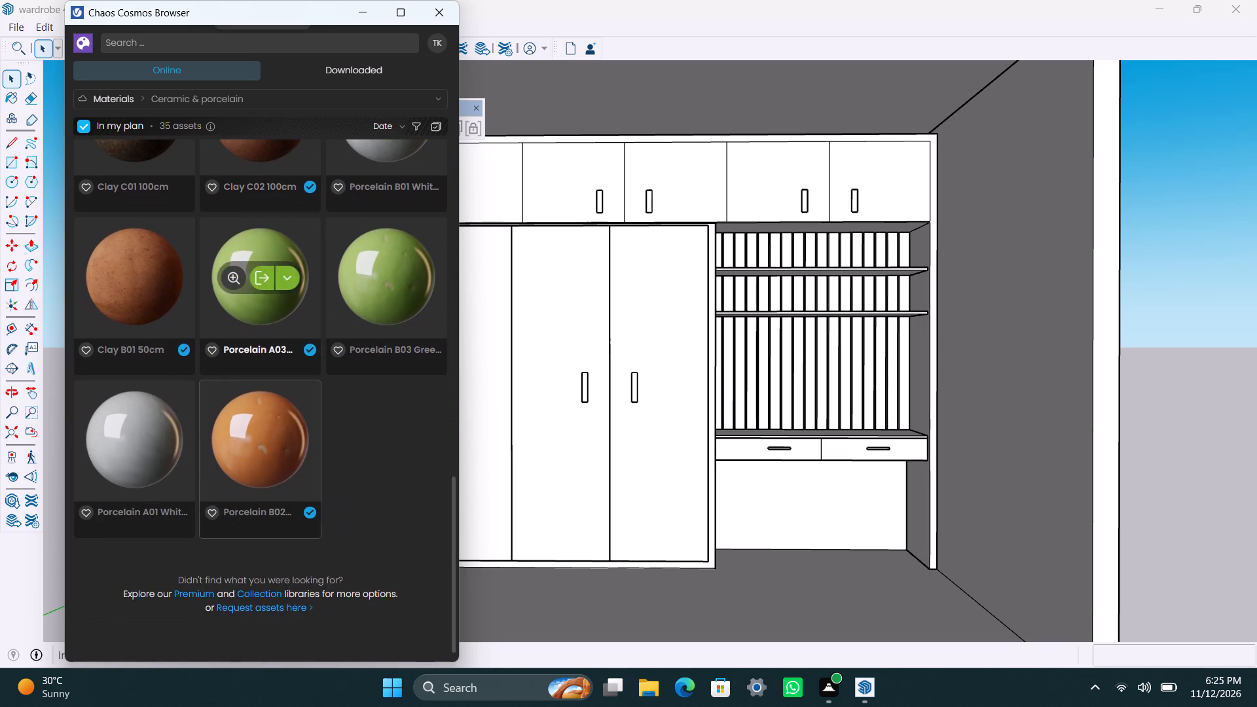
scroll(264, 471, up, 6)
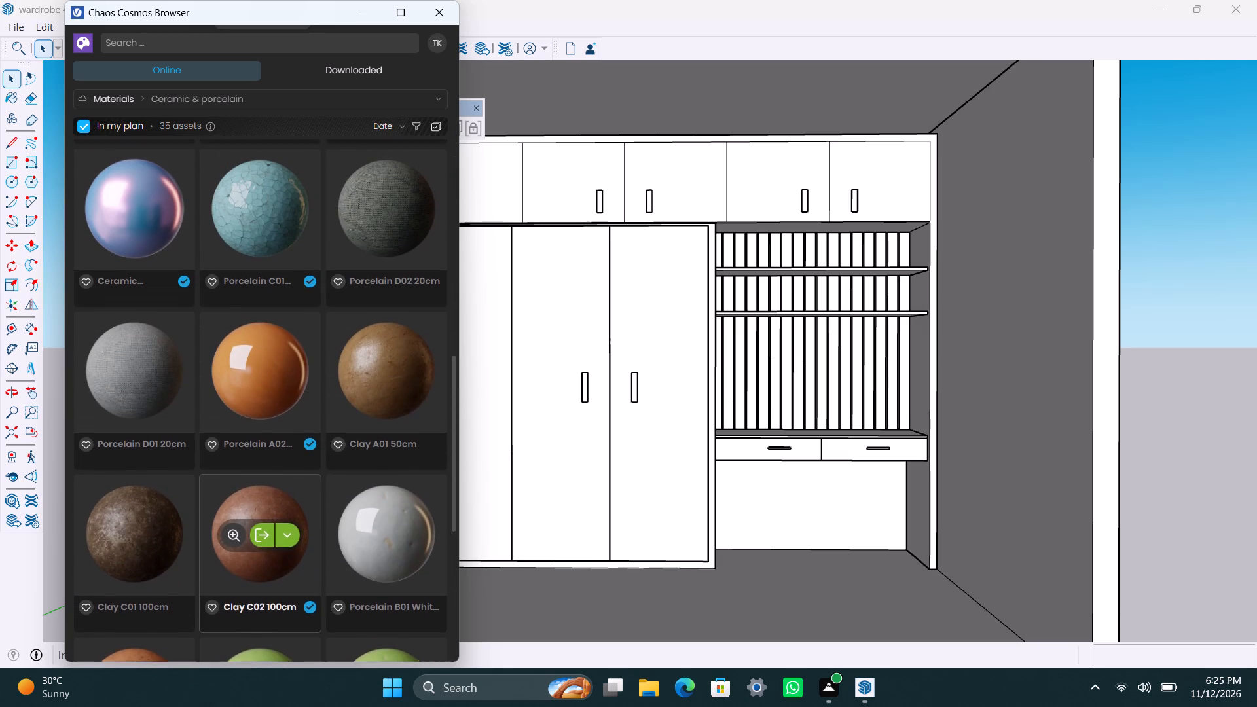
scroll(264, 471, up, 7)
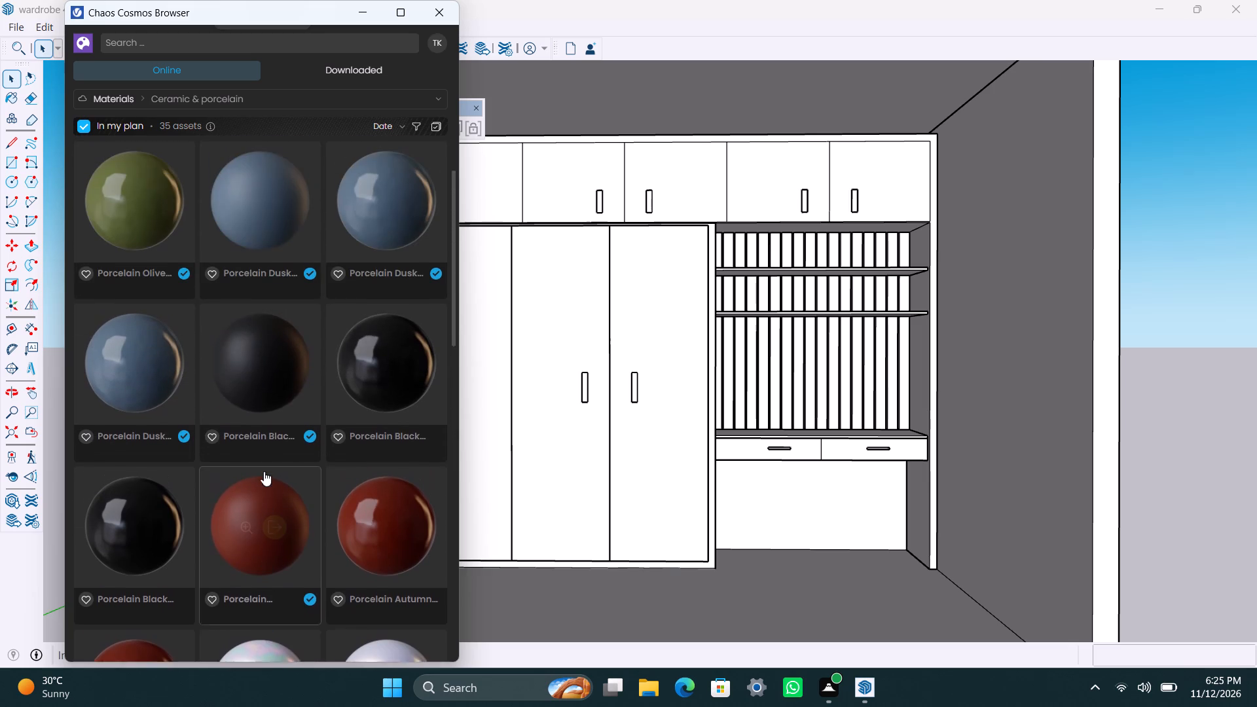
scroll(264, 471, up, 6)
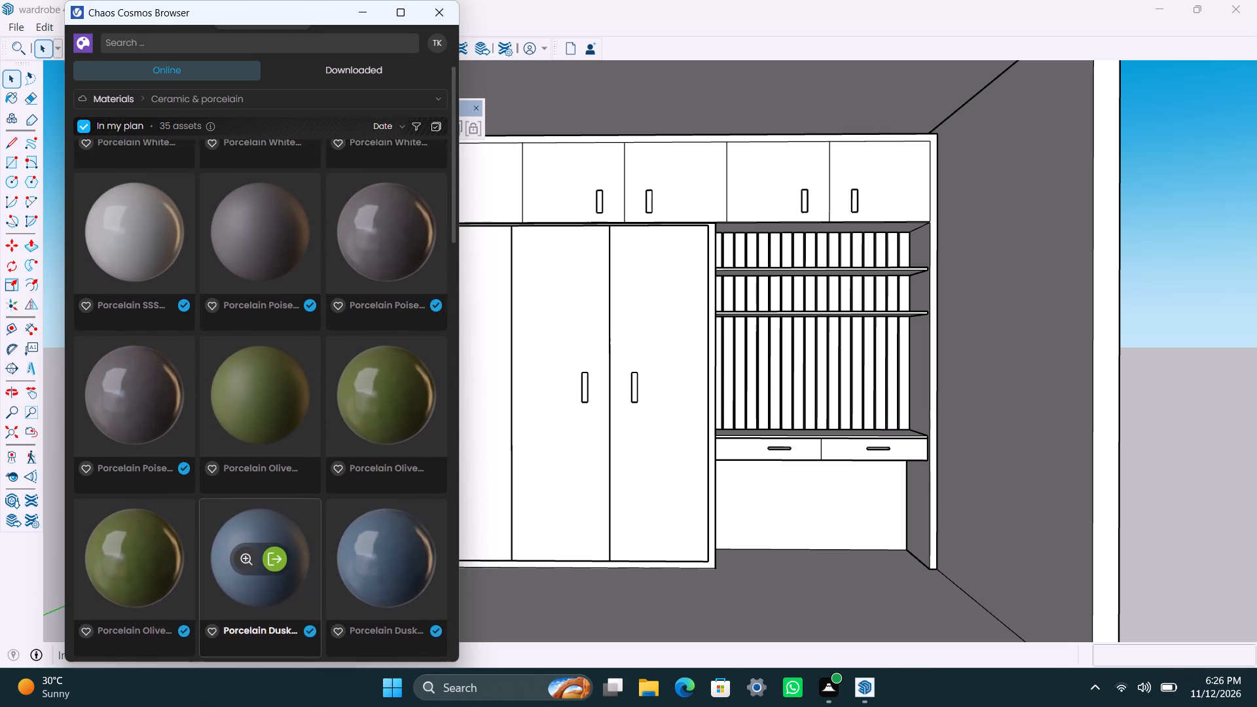
scroll(242, 563, up, 1)
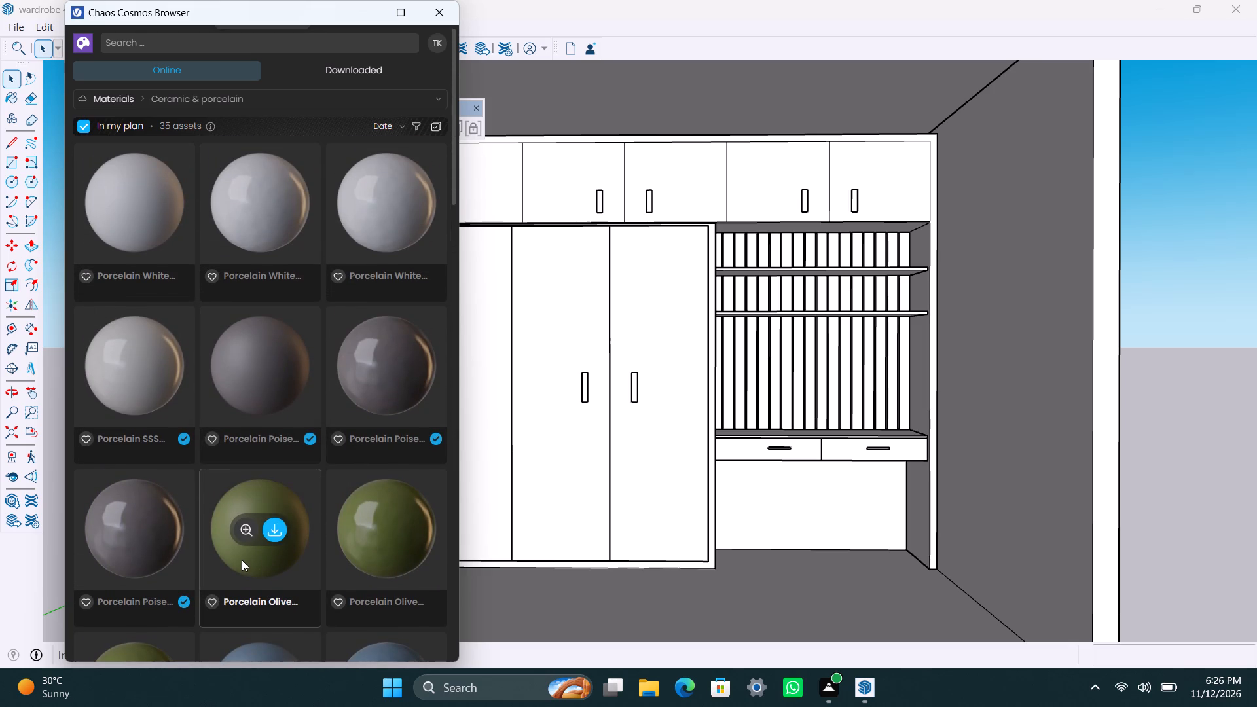
Import the Porcelain A02 Orange 10cm material from the lower part of the Ceramic & porcelain category.
scroll(266, 559, down, 8)
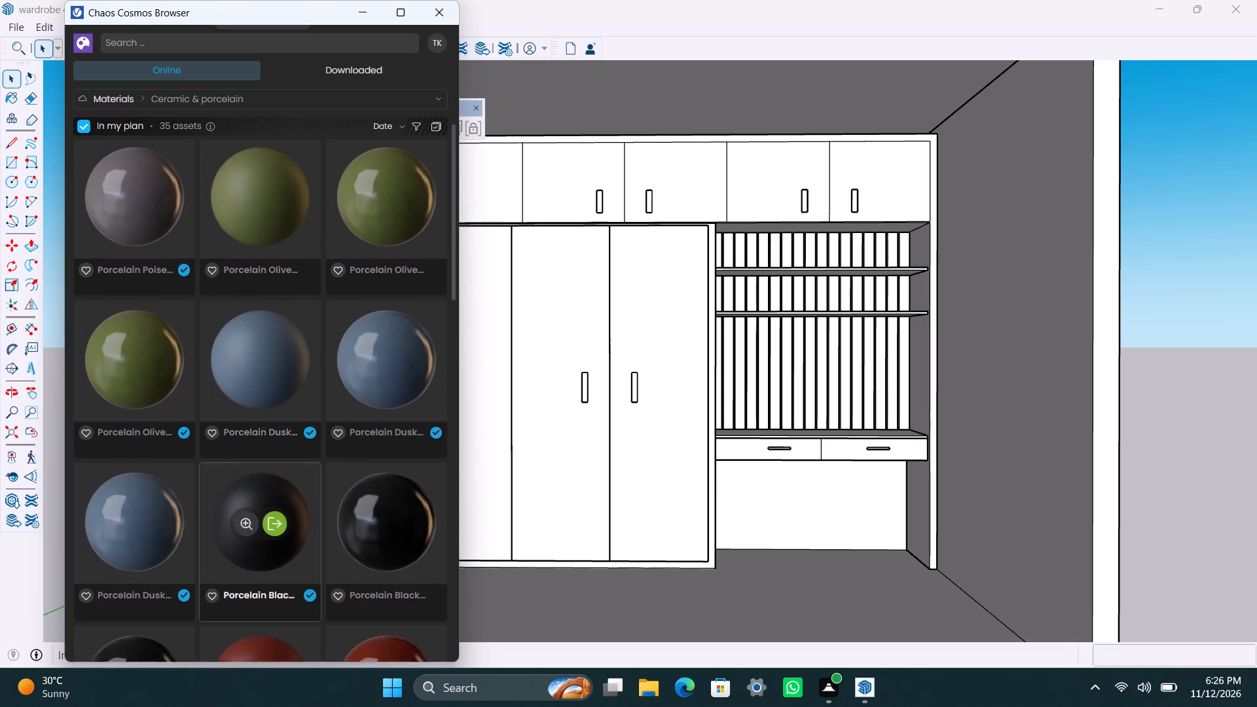
scroll(263, 553, down, 8)
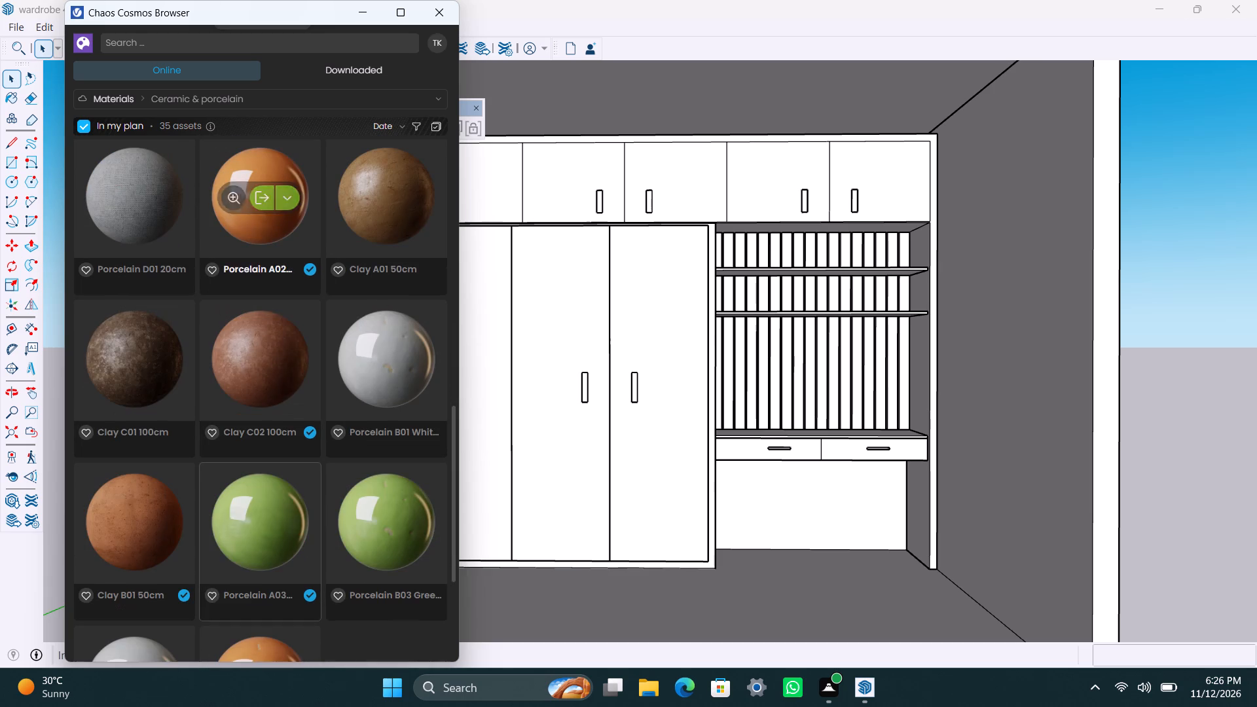
scroll(261, 547, down, 2)
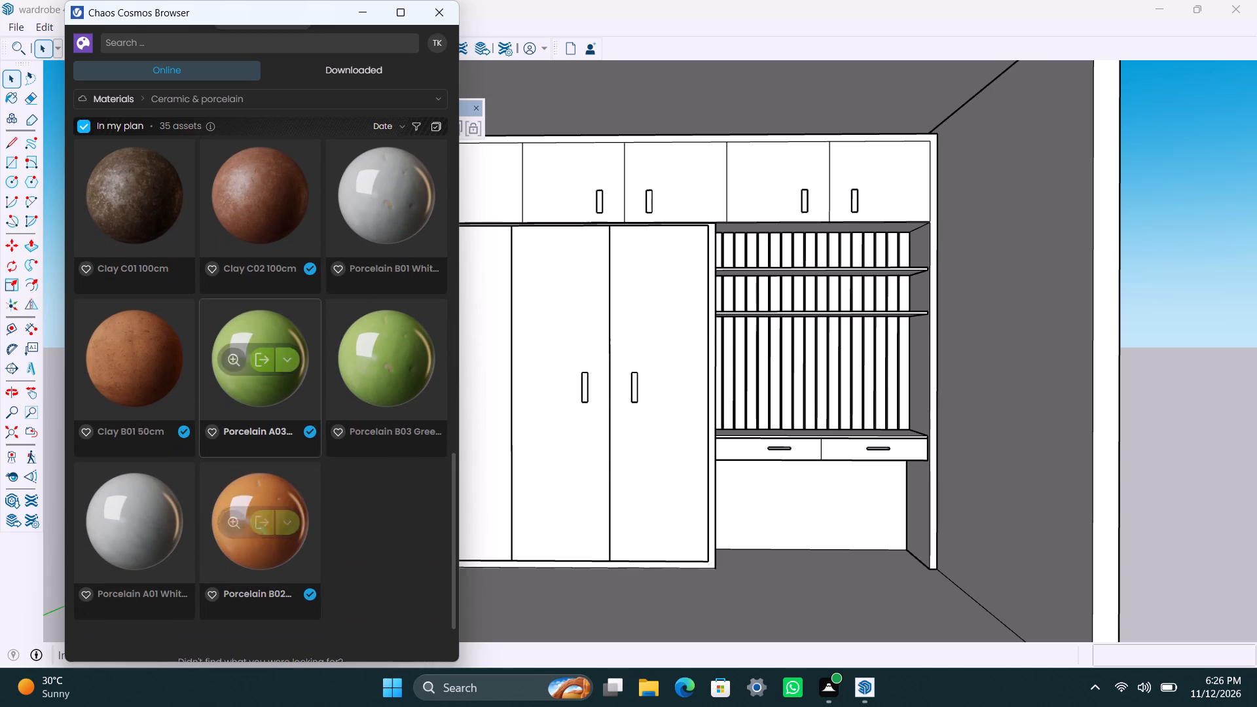
scroll(261, 452, up, 3)
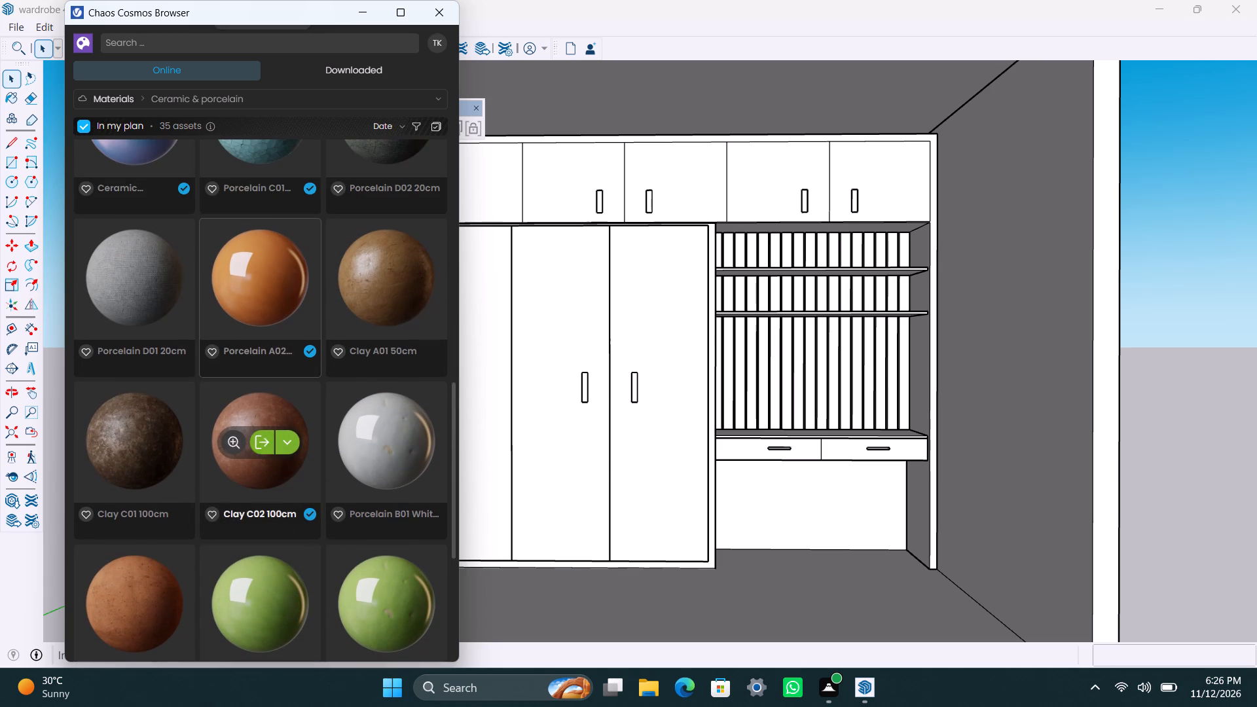
click(263, 276)
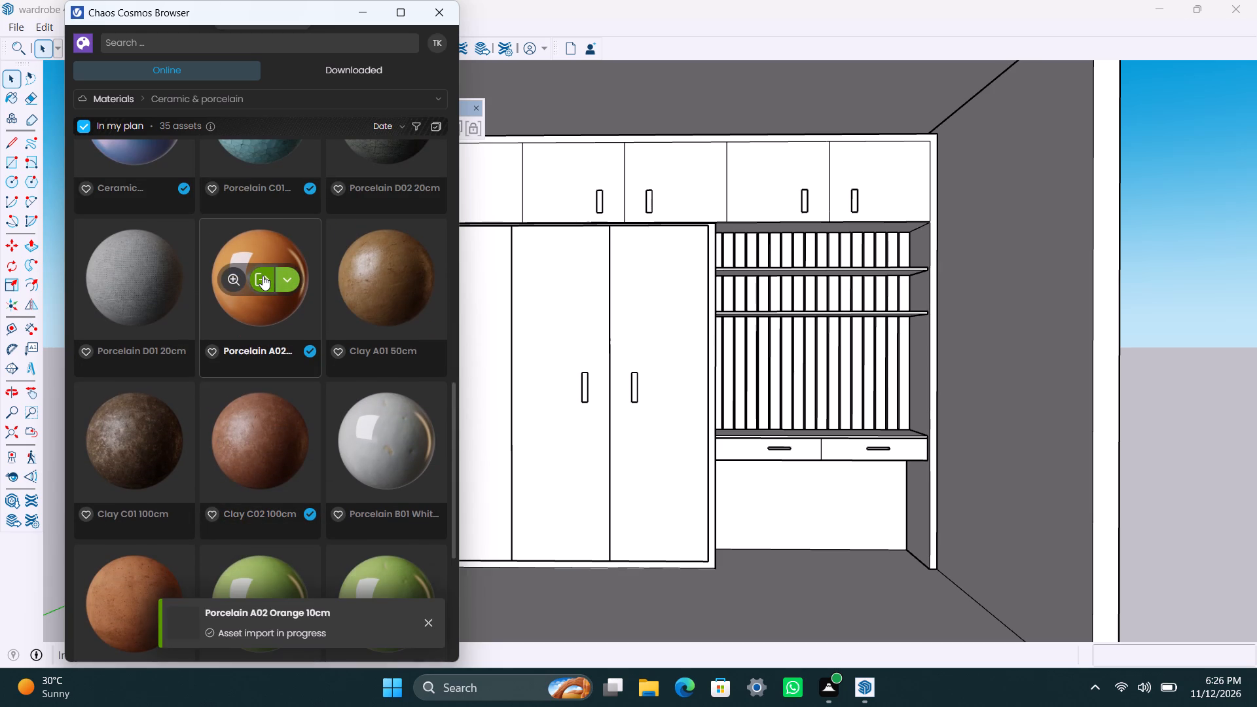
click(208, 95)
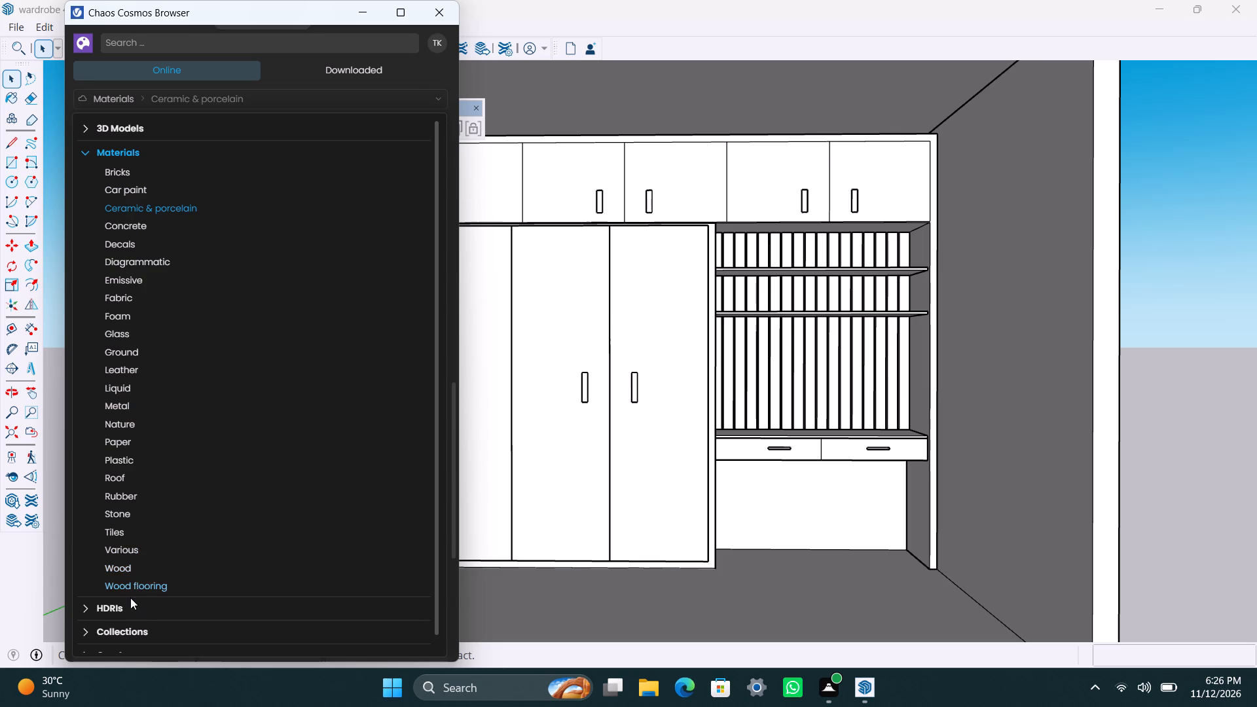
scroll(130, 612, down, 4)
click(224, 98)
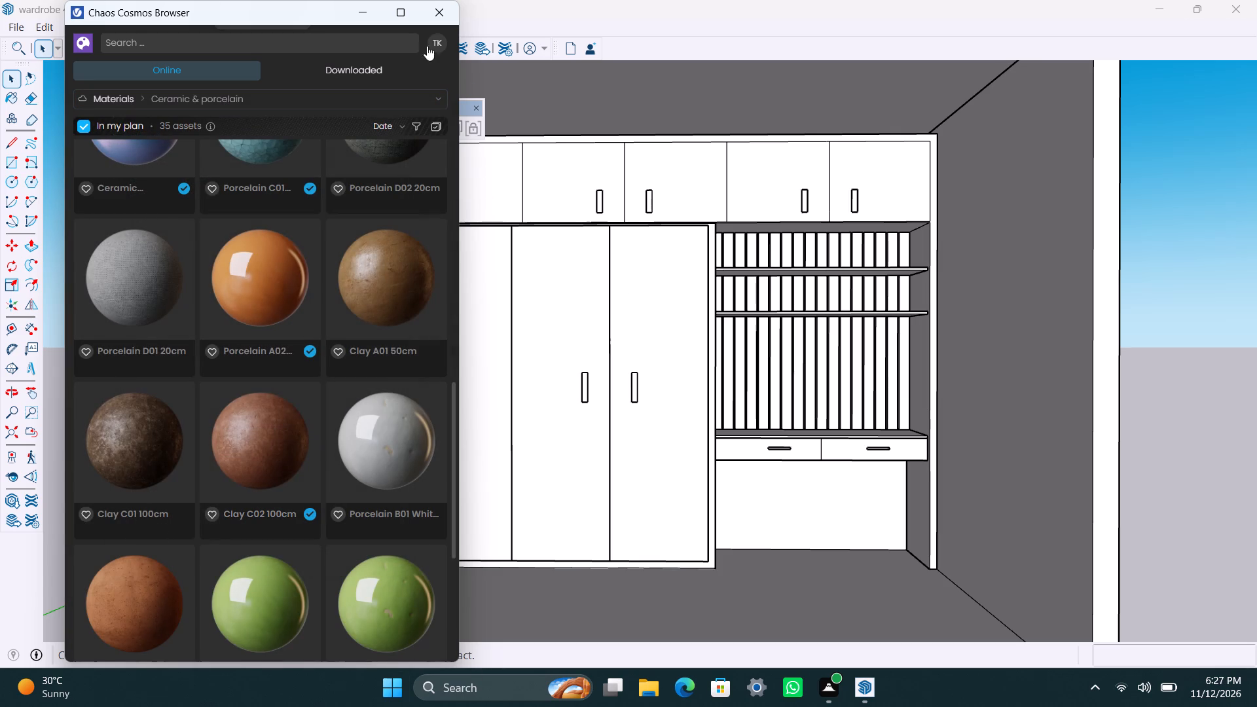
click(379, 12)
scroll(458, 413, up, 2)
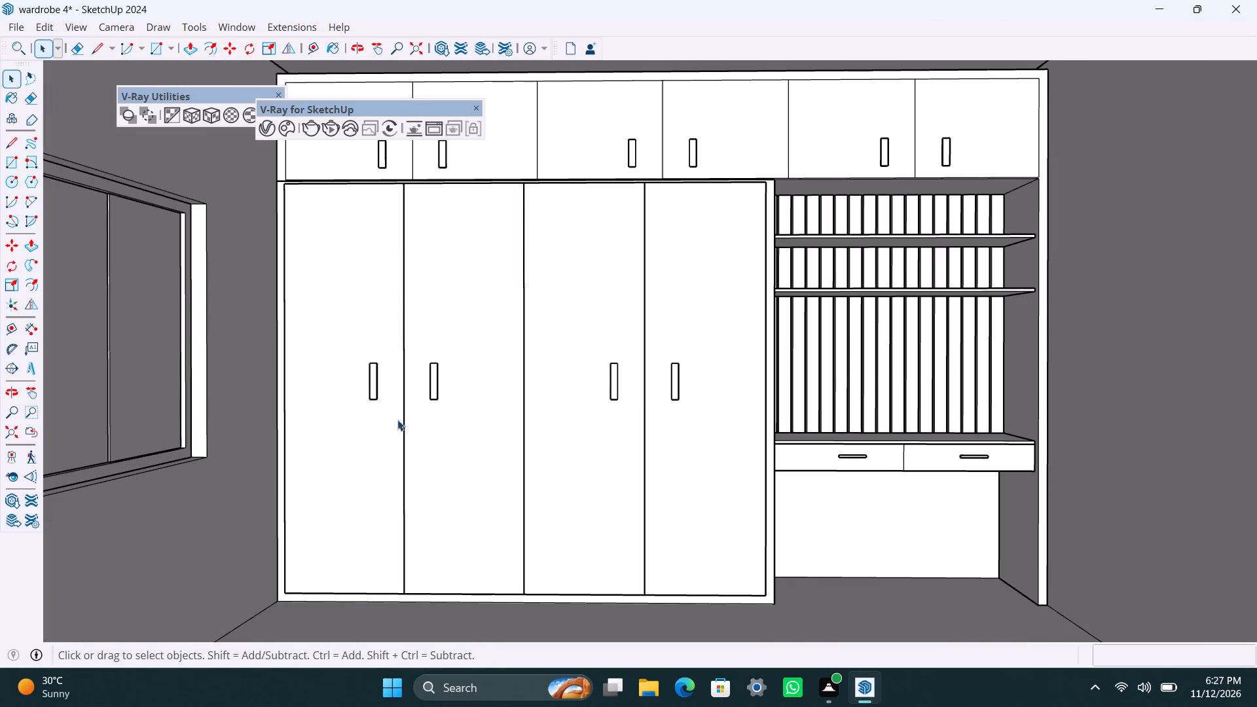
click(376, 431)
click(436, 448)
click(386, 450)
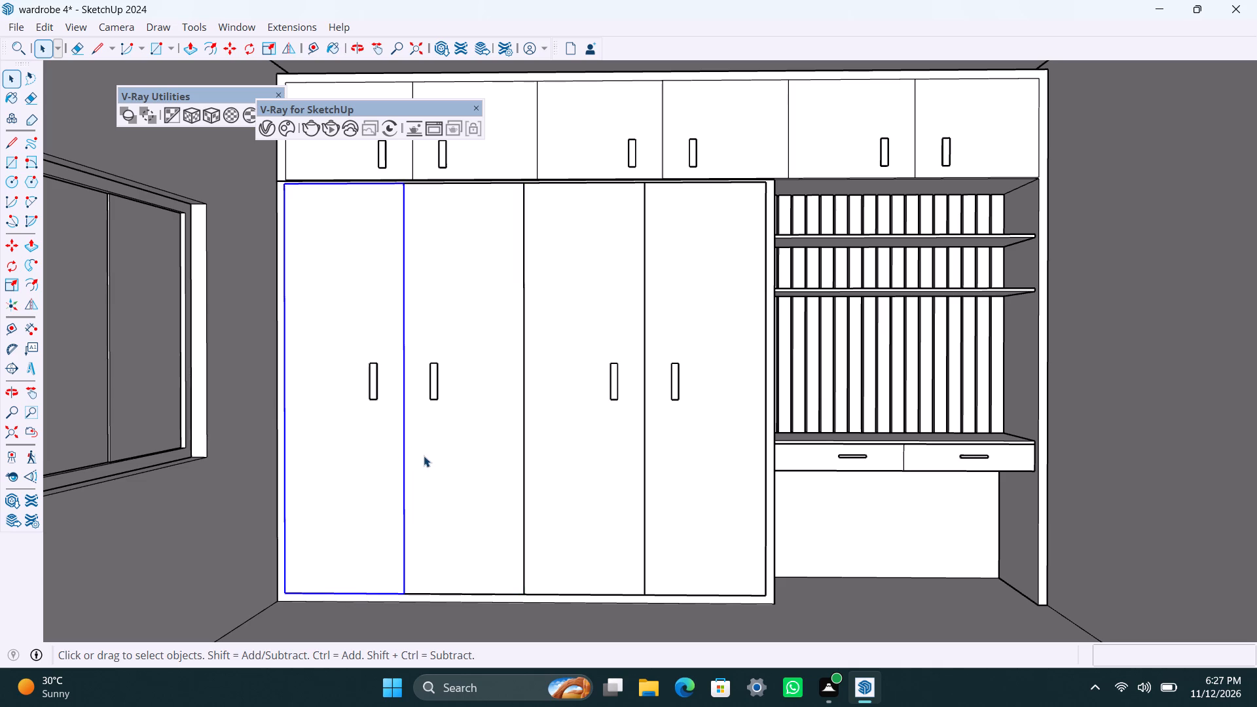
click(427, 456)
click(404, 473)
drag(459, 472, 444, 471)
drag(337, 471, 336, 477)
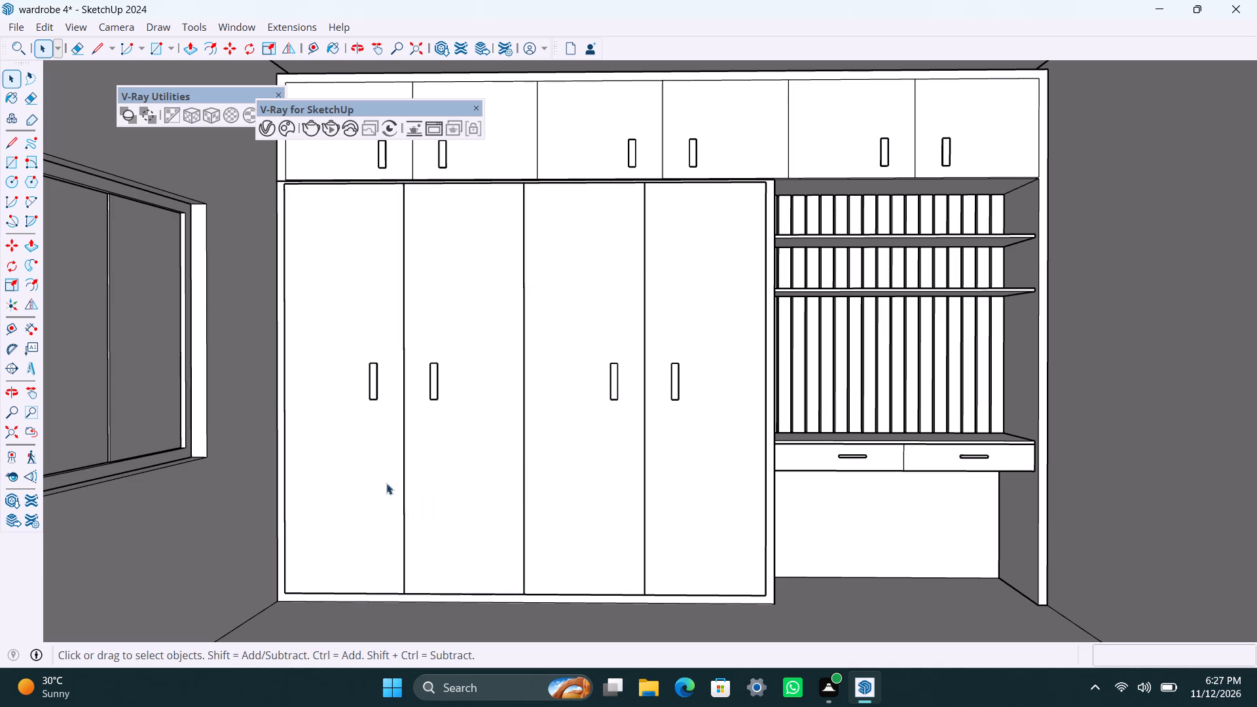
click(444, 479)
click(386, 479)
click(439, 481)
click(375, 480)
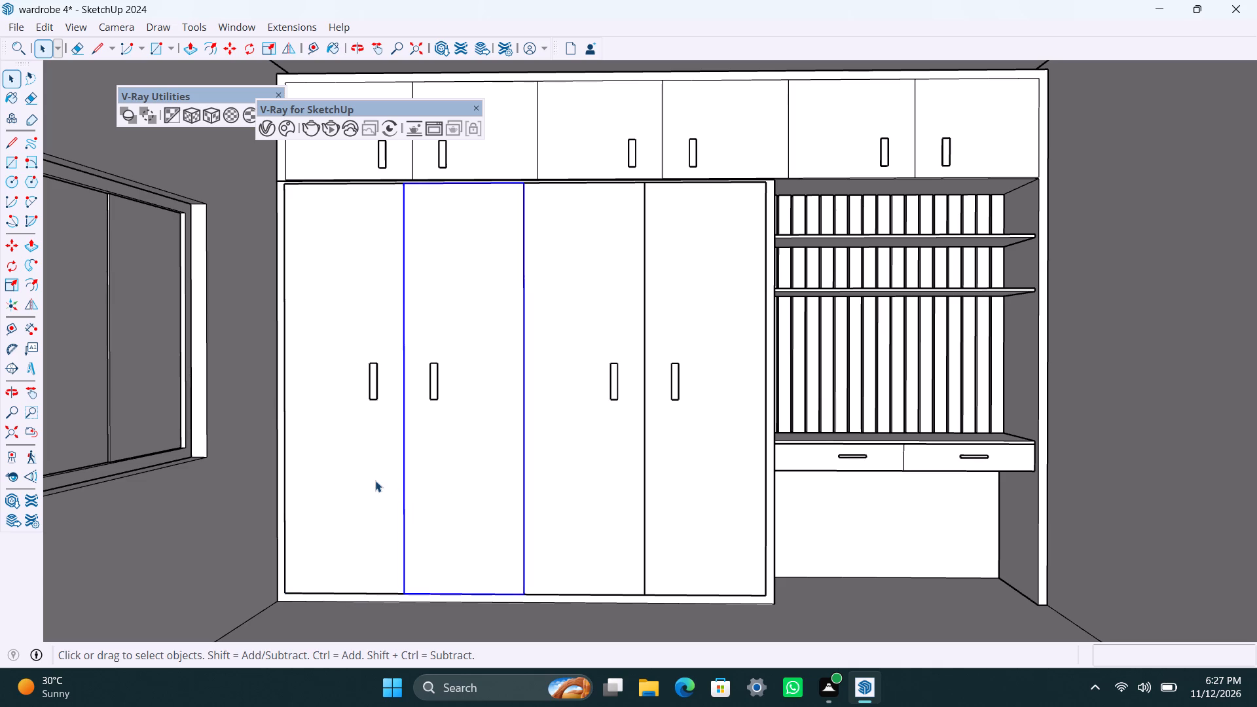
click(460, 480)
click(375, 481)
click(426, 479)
Reopen the Chaos Cosmos library and examine the Ceramic & porcelain materials again, back to the start of the category.
click(283, 126)
scroll(285, 418, down, 3)
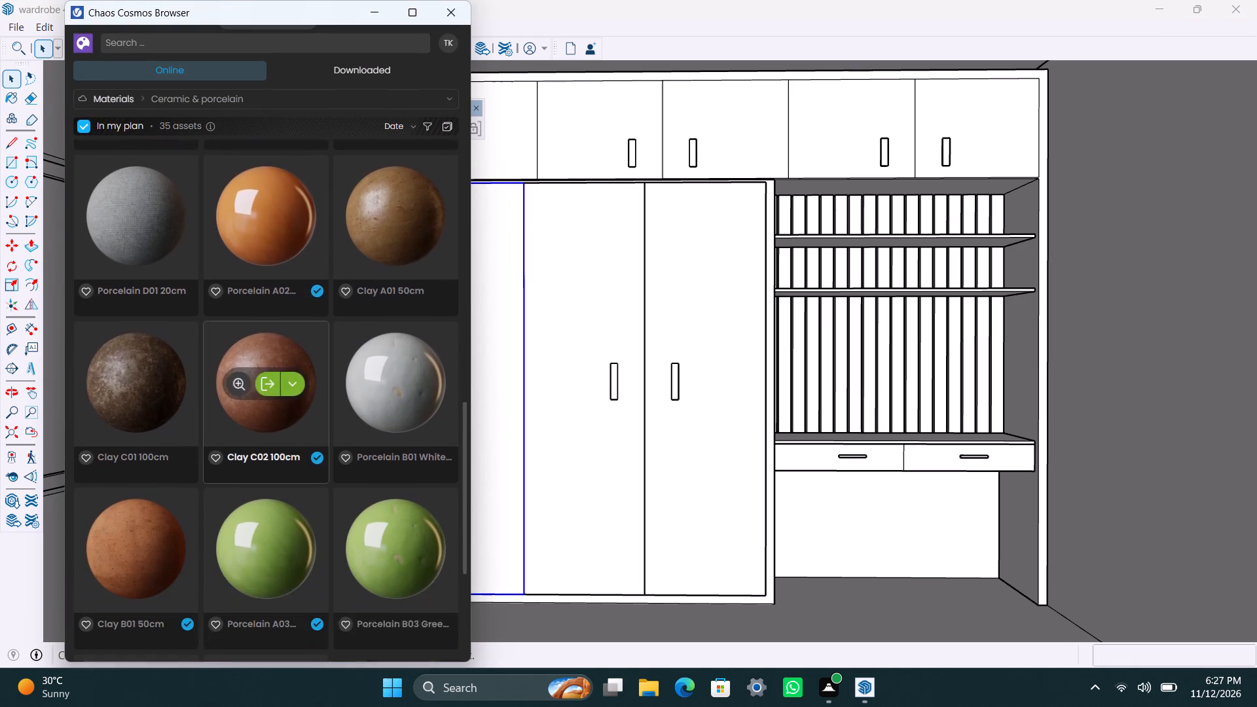
scroll(290, 467, down, 4)
scroll(290, 469, up, 10)
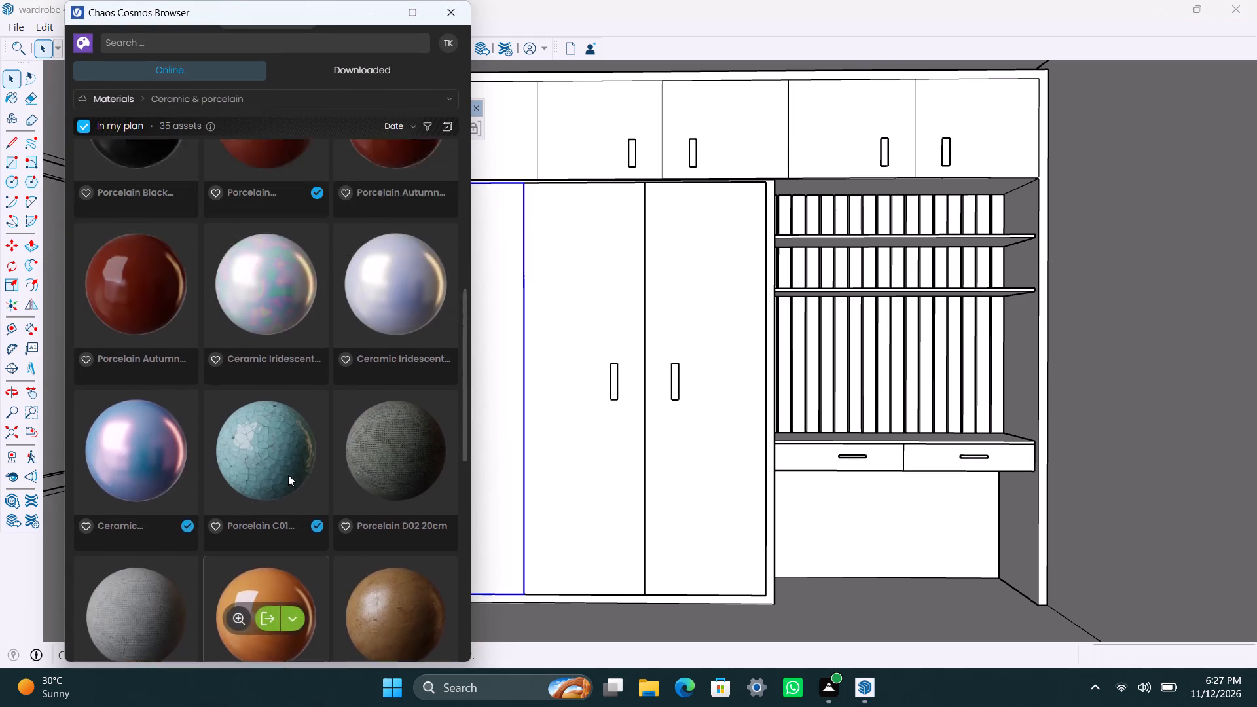
scroll(288, 475, up, 2)
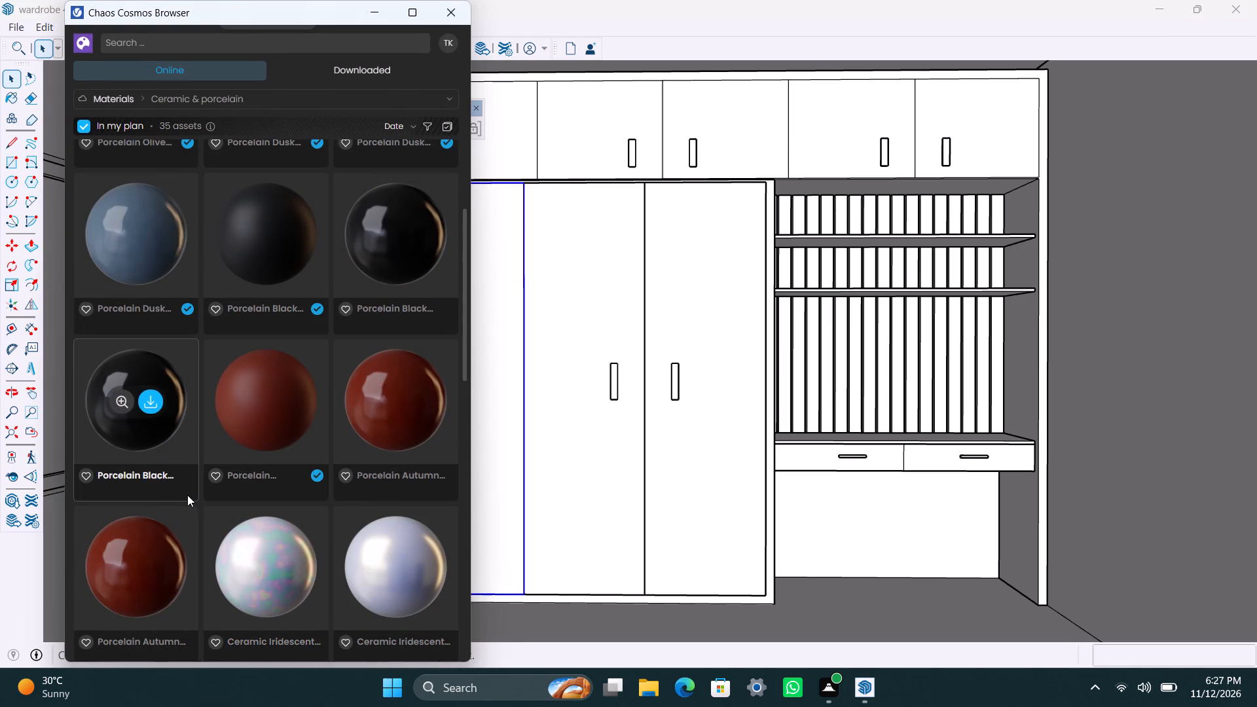
scroll(264, 529, up, 6)
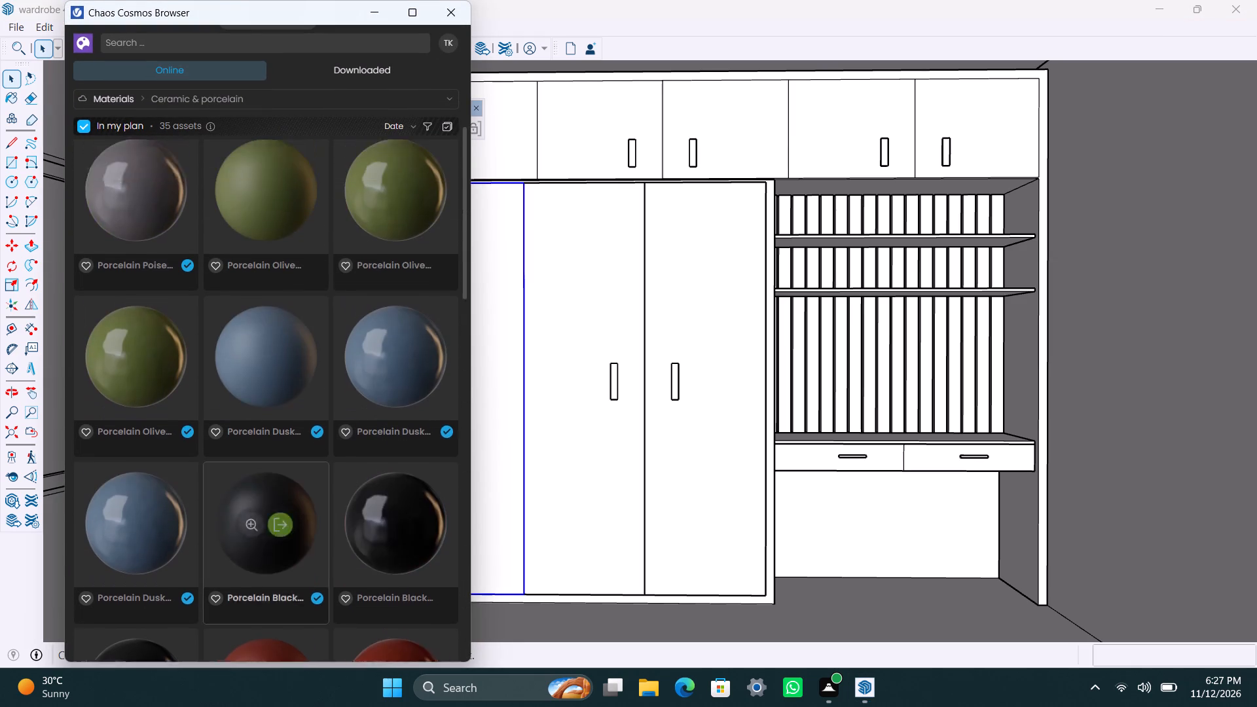
scroll(280, 534, up, 6)
scroll(323, 503, up, 6)
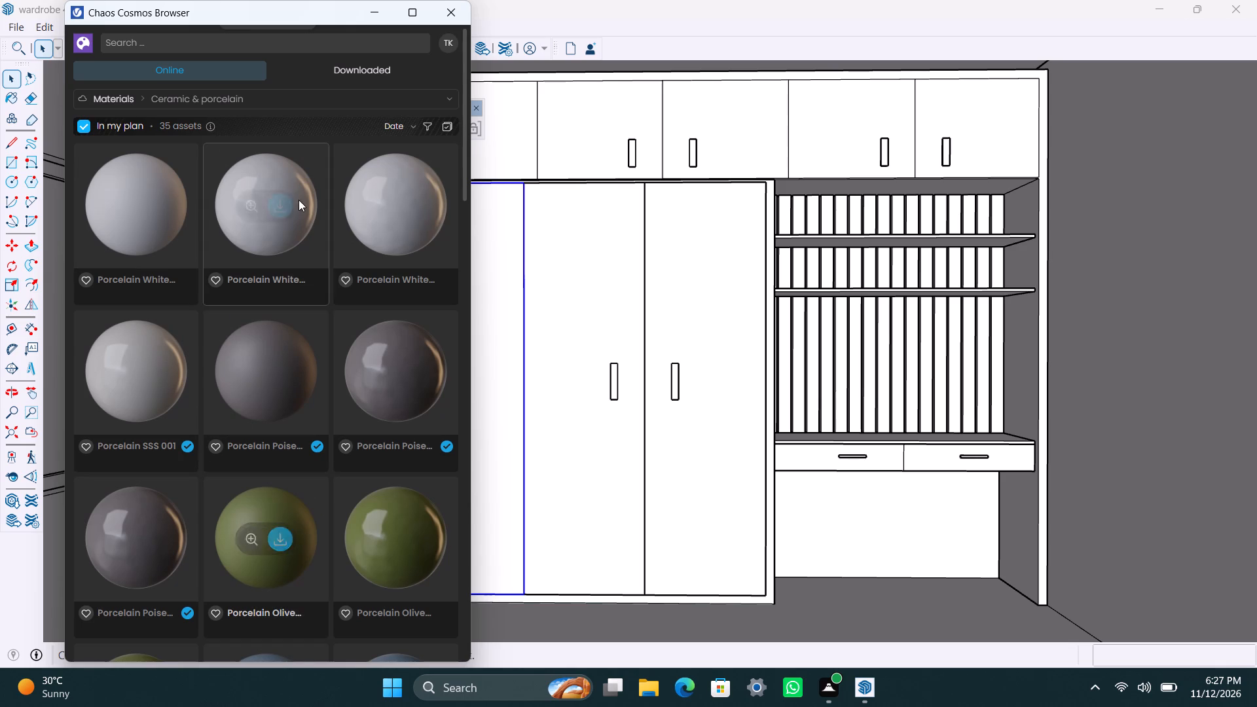
Download and import the Carpaint Stochastic Gold material from the online Car paint category.
click(328, 90)
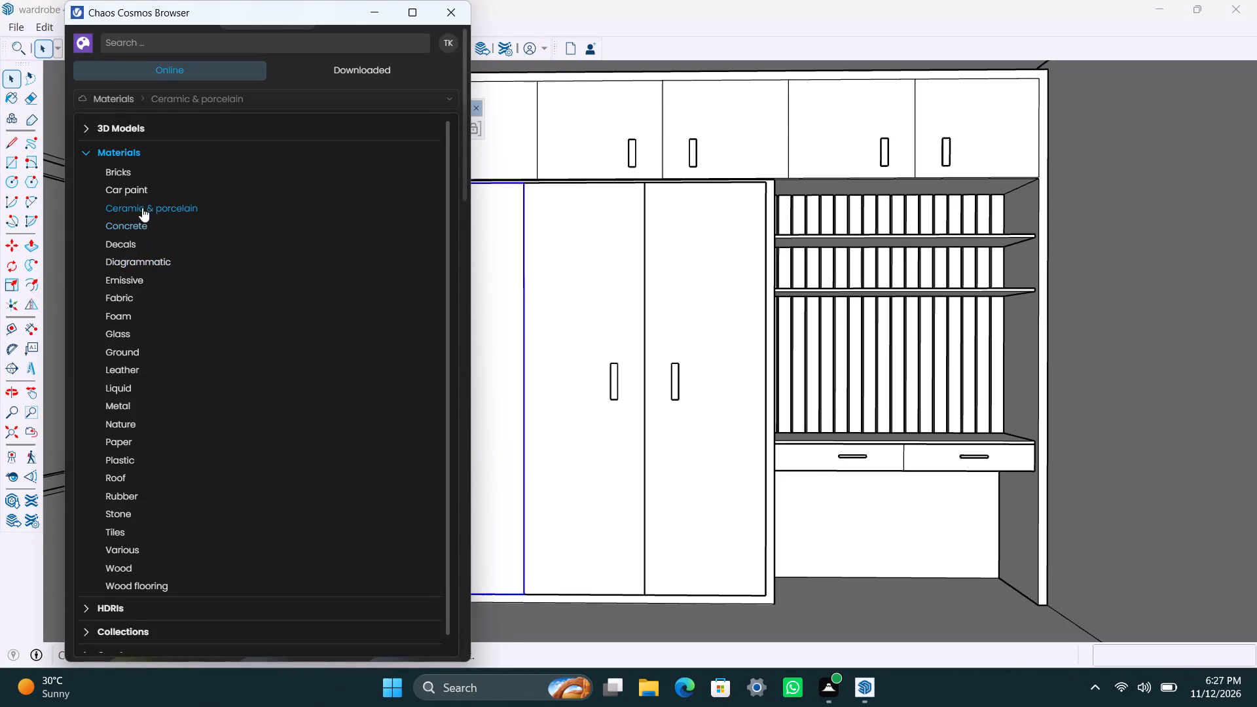
click(144, 187)
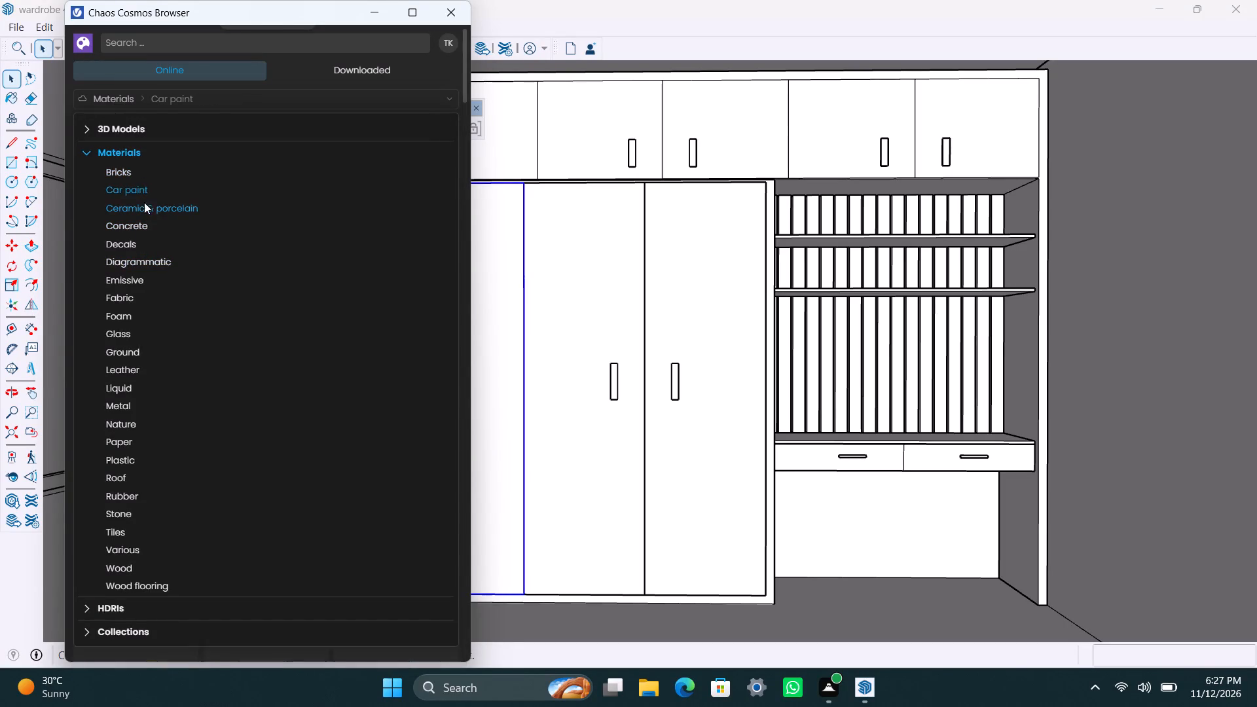
scroll(287, 543, down, 3)
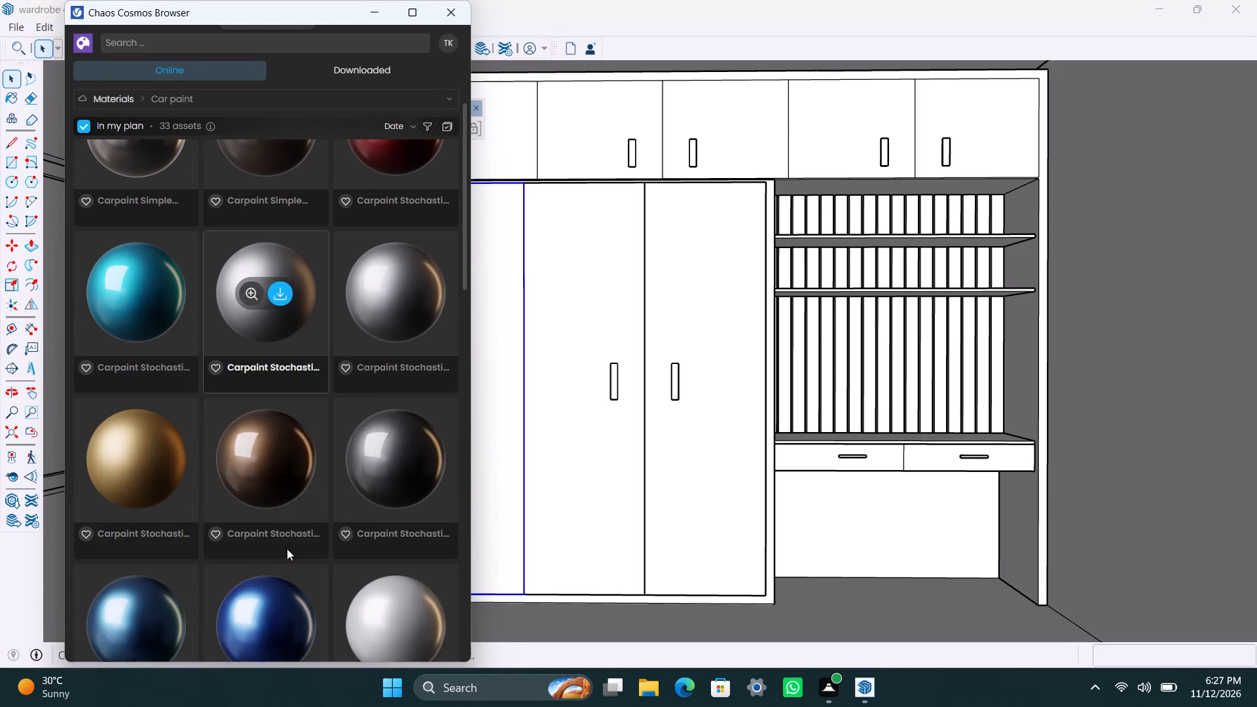
scroll(287, 549, down, 3)
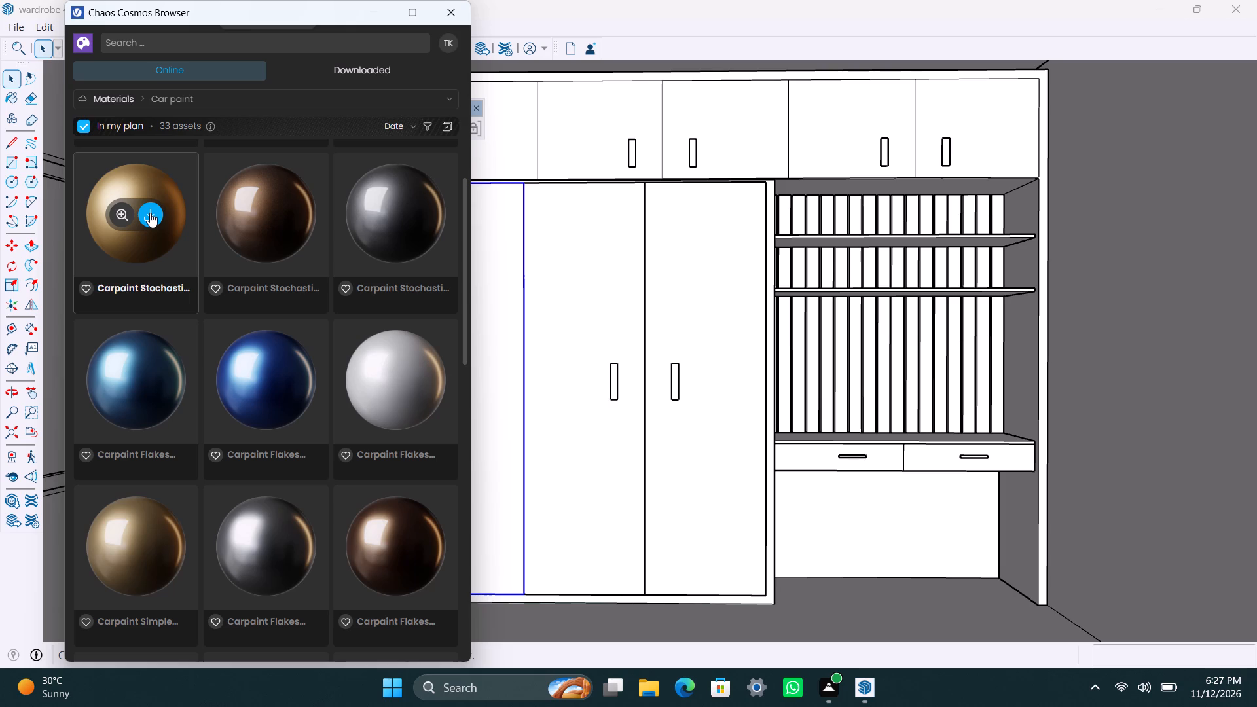
click(150, 213)
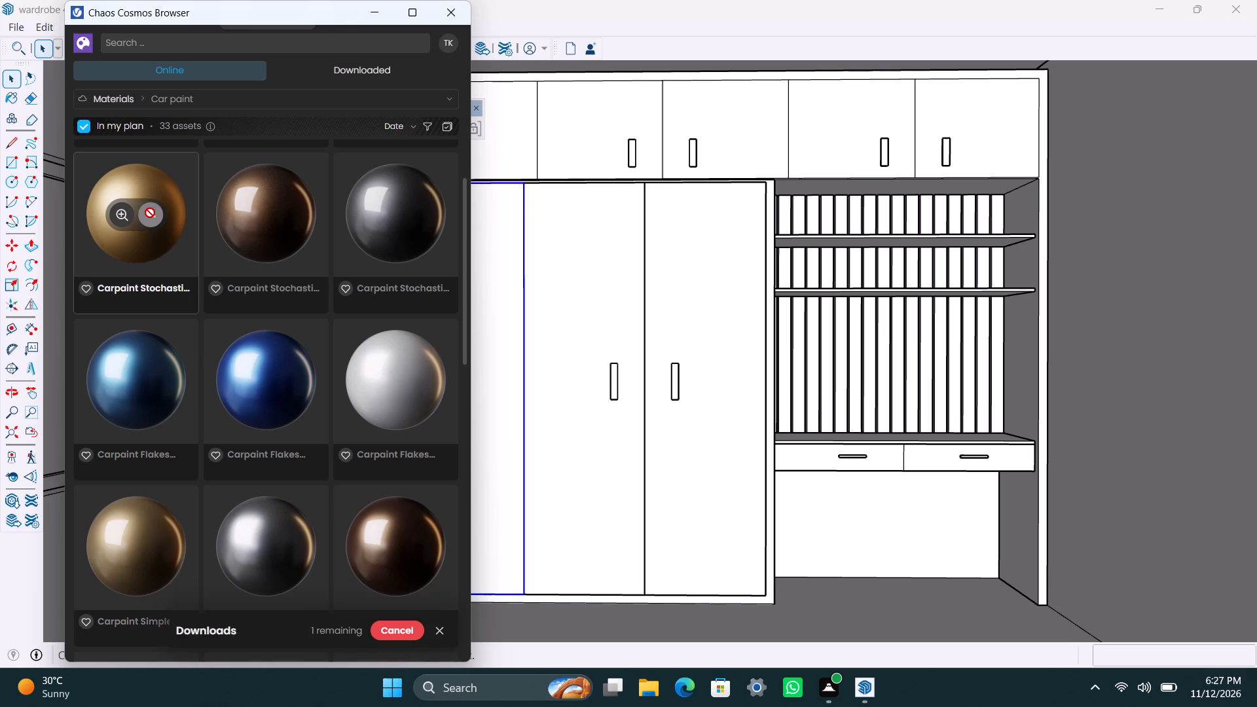
click(150, 213)
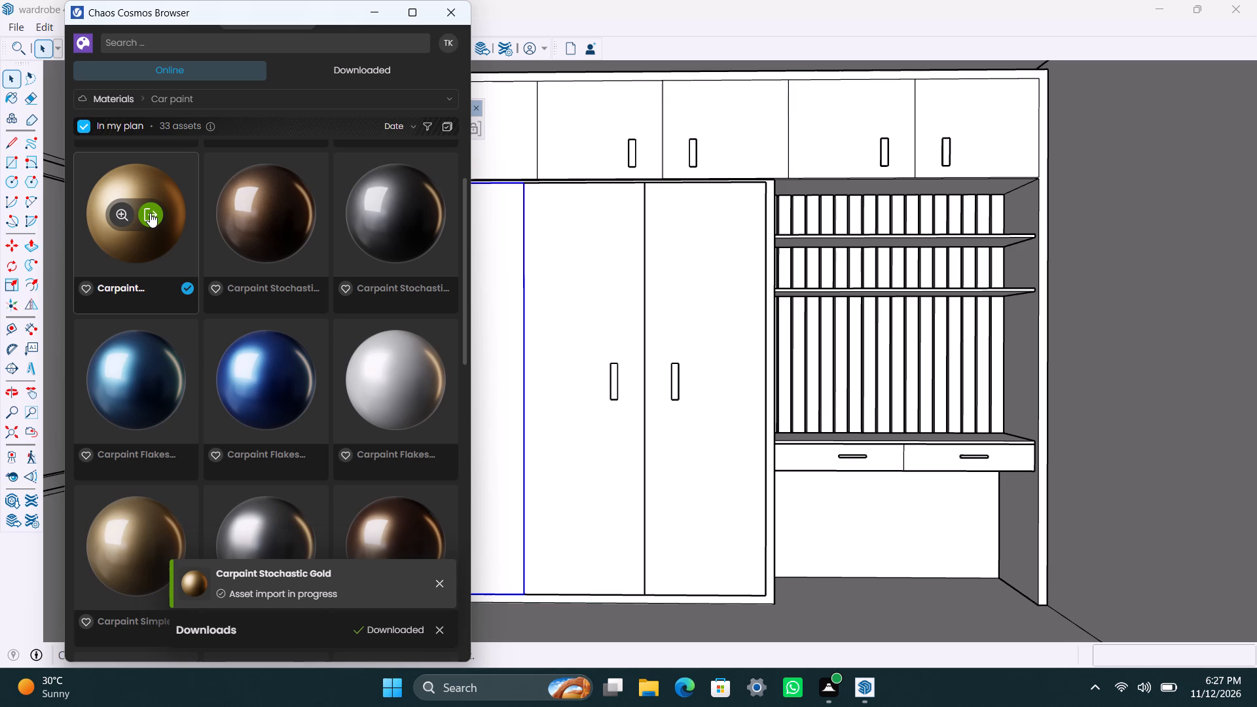
Look through the online Ceramic & porcelain, Leather, Ground, Fabric and Foam material categories for a finish suited to the wardrobe.
click(253, 96)
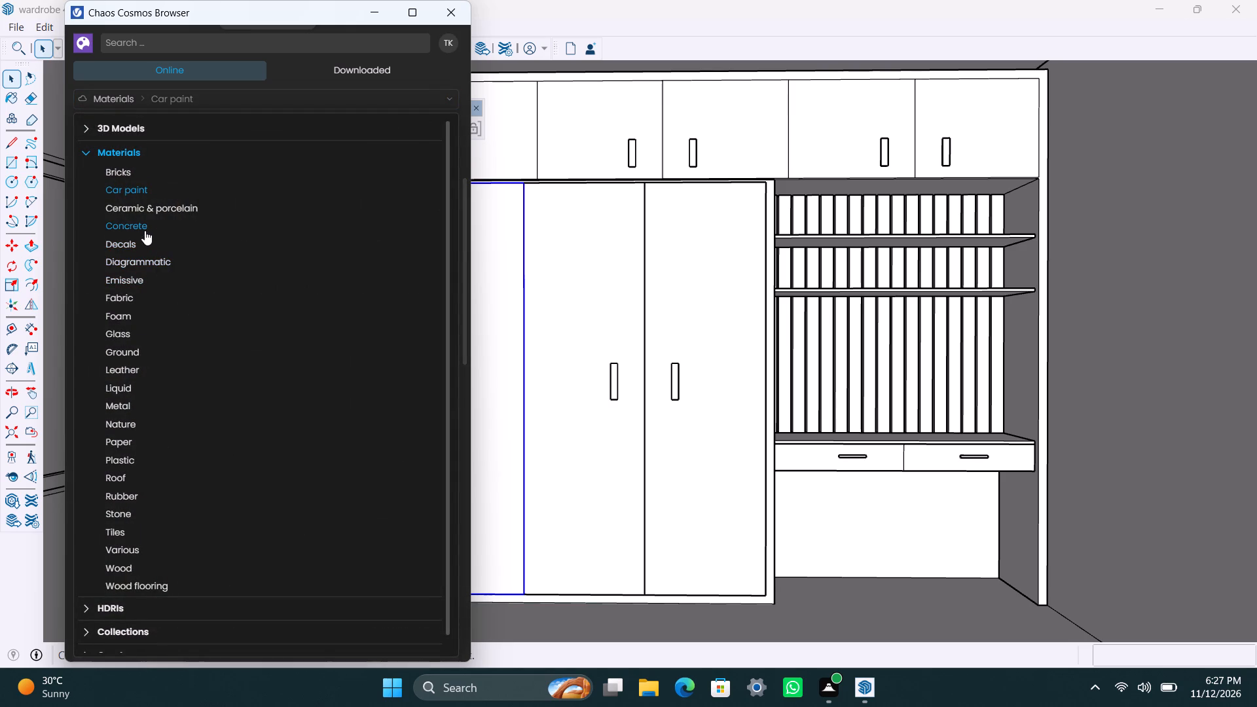
click(151, 208)
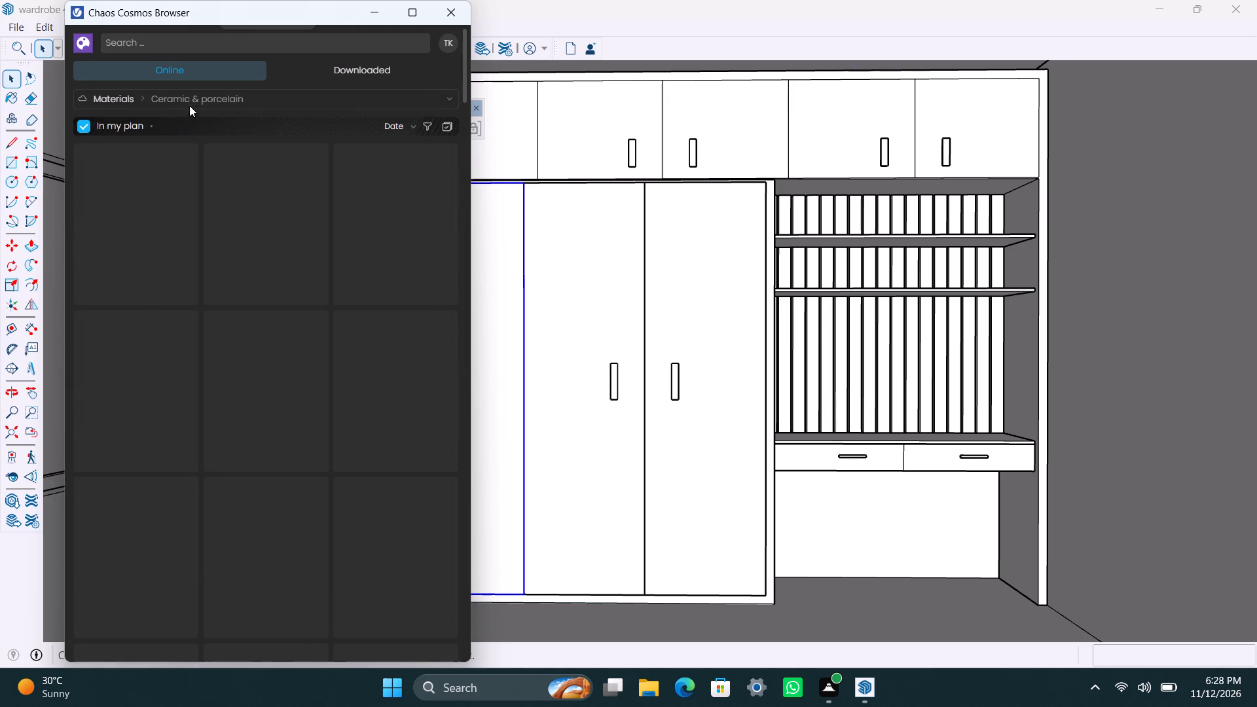
click(198, 100)
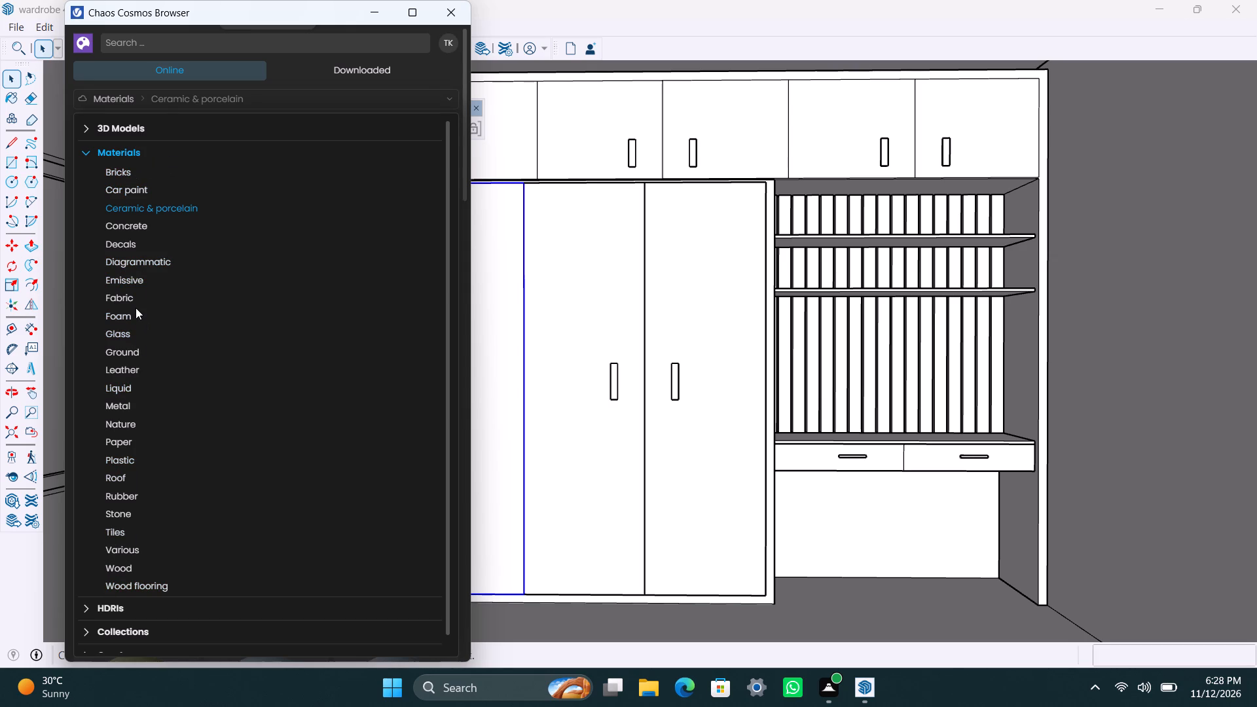
scroll(134, 306, up, 5)
scroll(191, 283, up, 1)
scroll(124, 230, up, 1)
drag(117, 370, 117, 376)
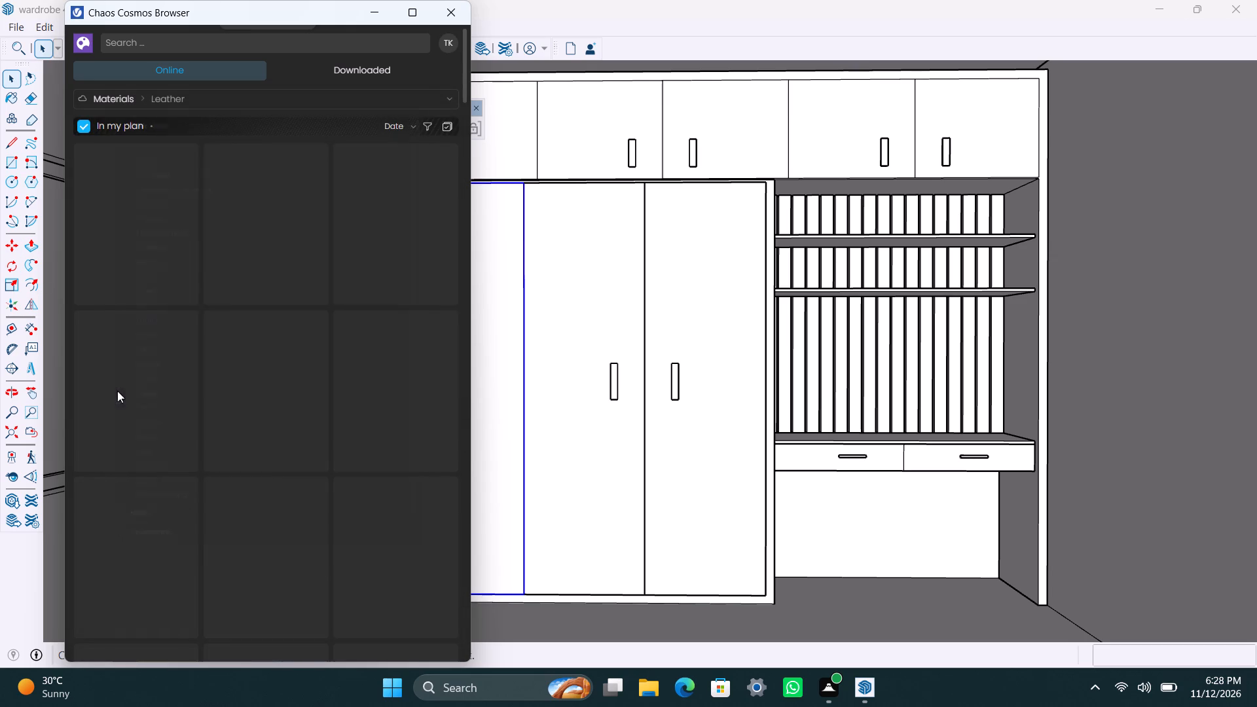
click(234, 100)
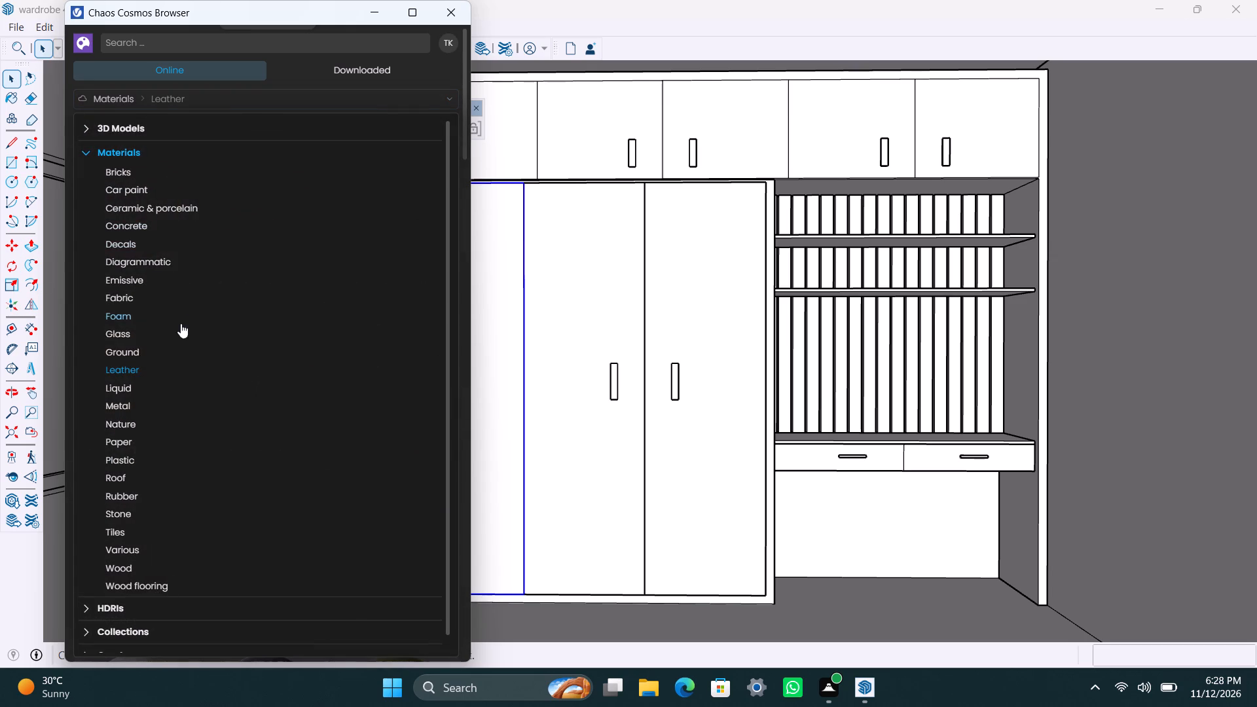
click(136, 348)
click(194, 95)
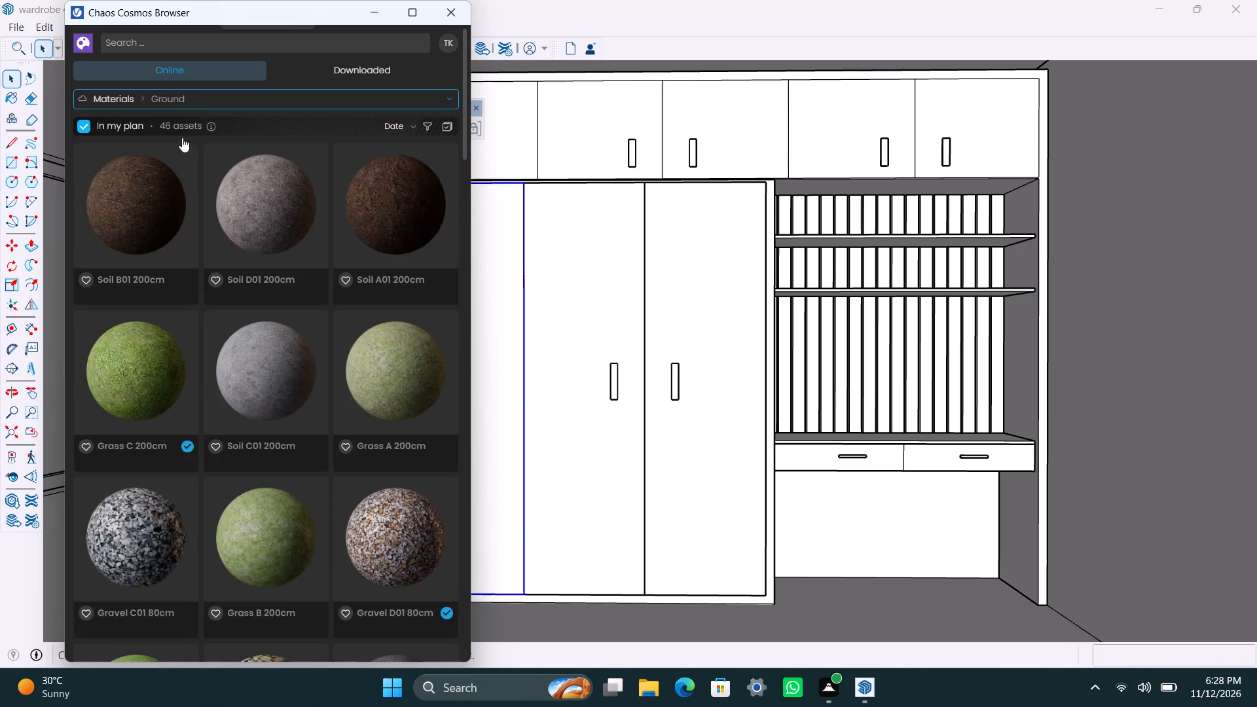
click(129, 297)
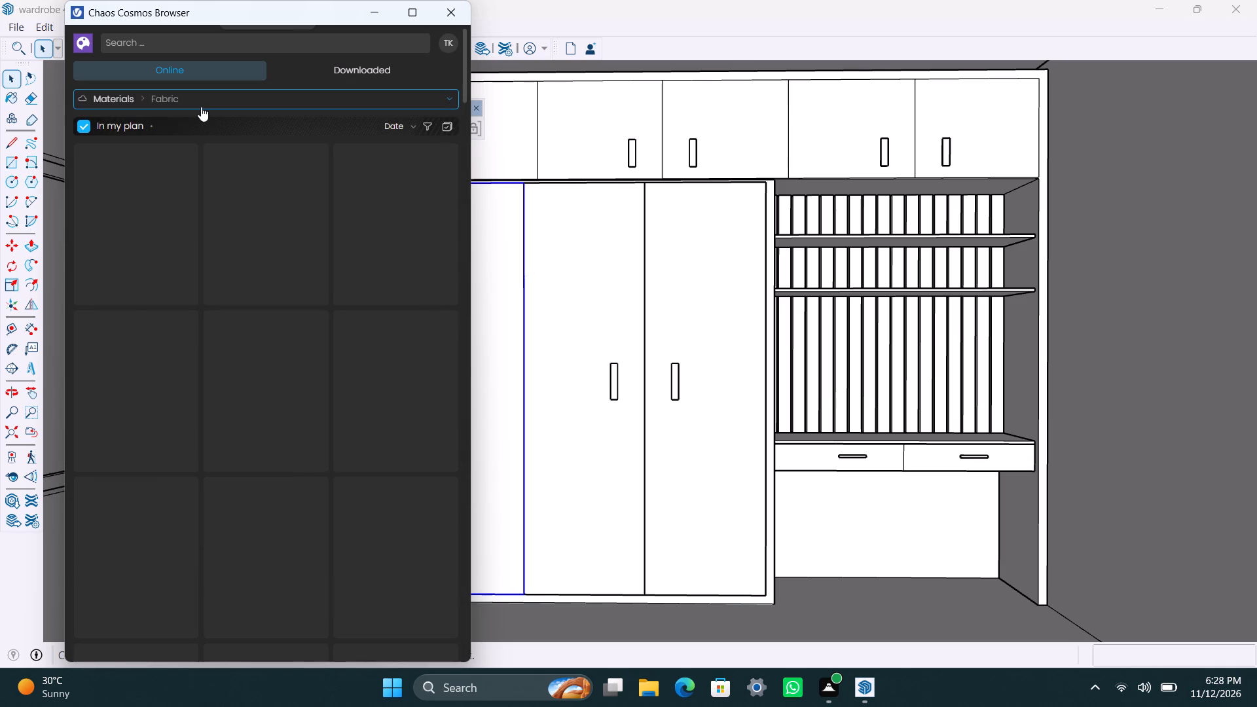
click(201, 107)
click(123, 318)
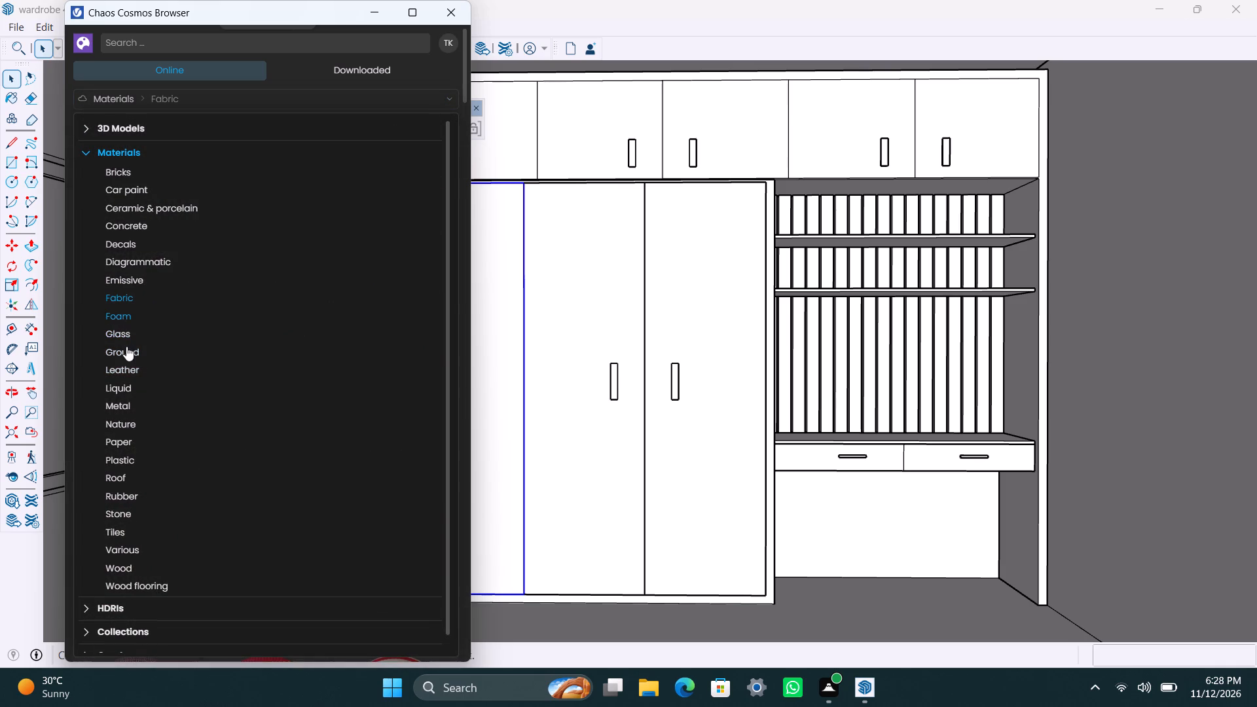
Browse the online Various material category and import the already downloaded beige Chocolate White material.
click(206, 99)
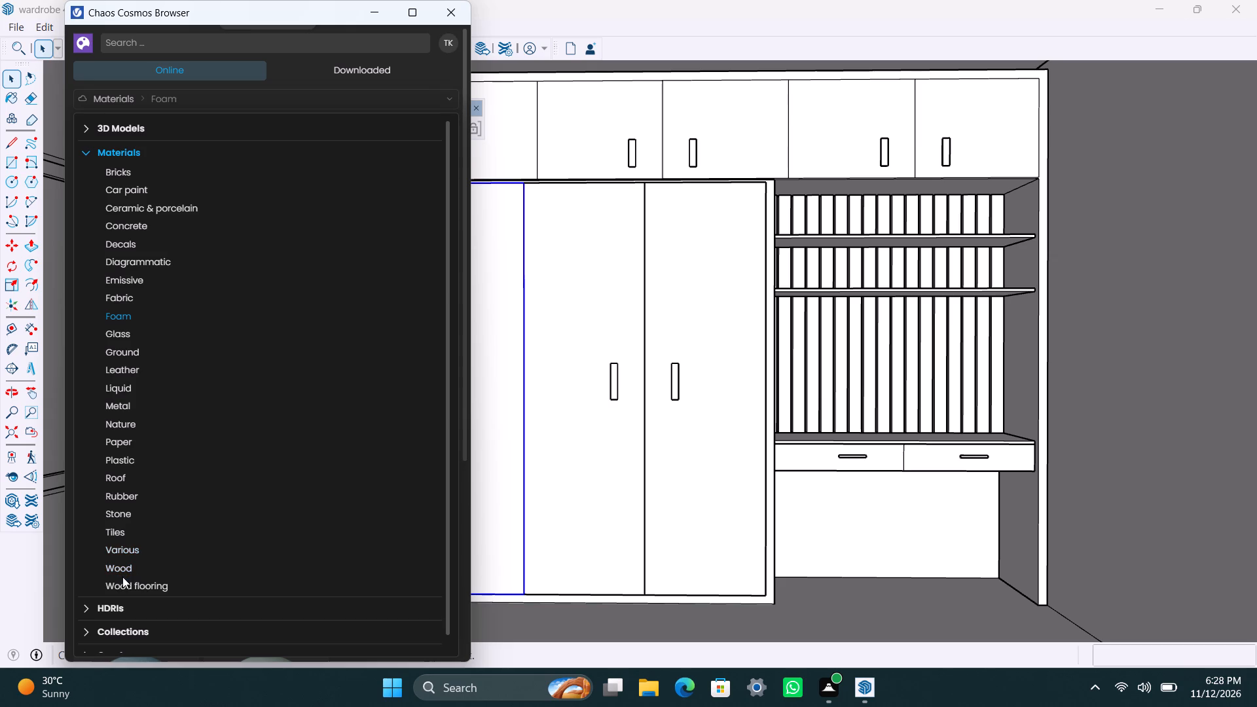
click(119, 547)
scroll(208, 505, down, 4)
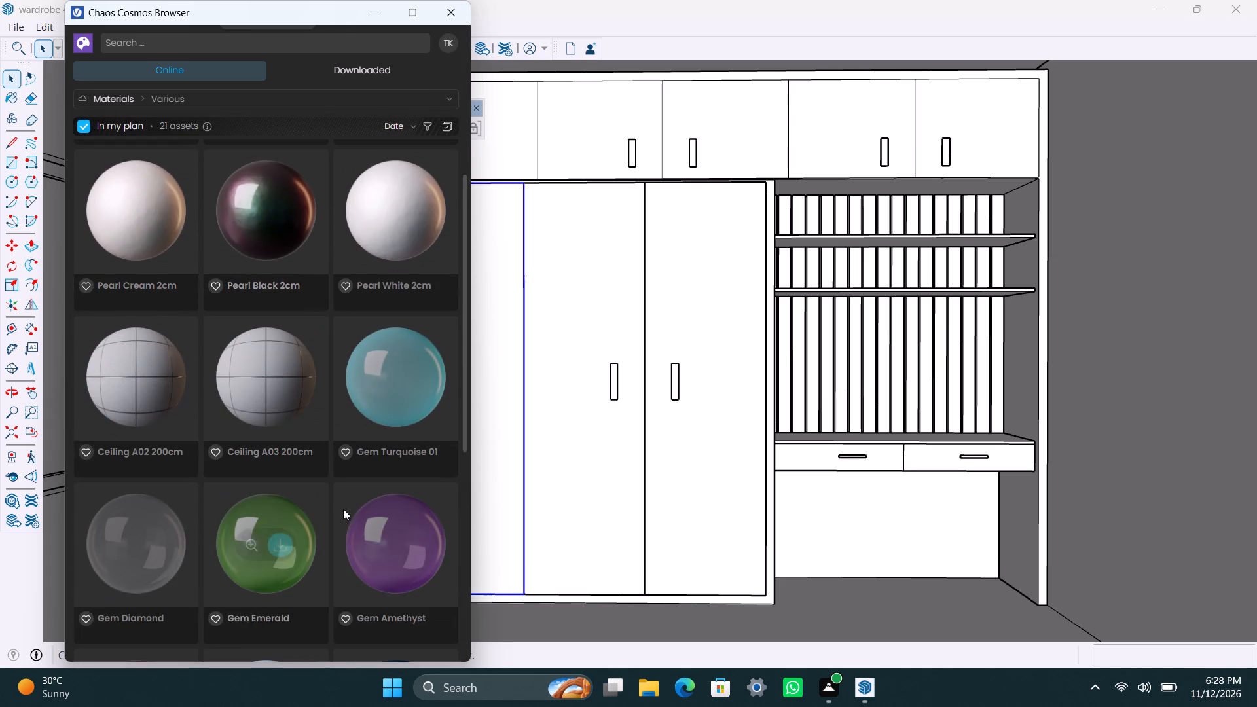
scroll(352, 537, down, 7)
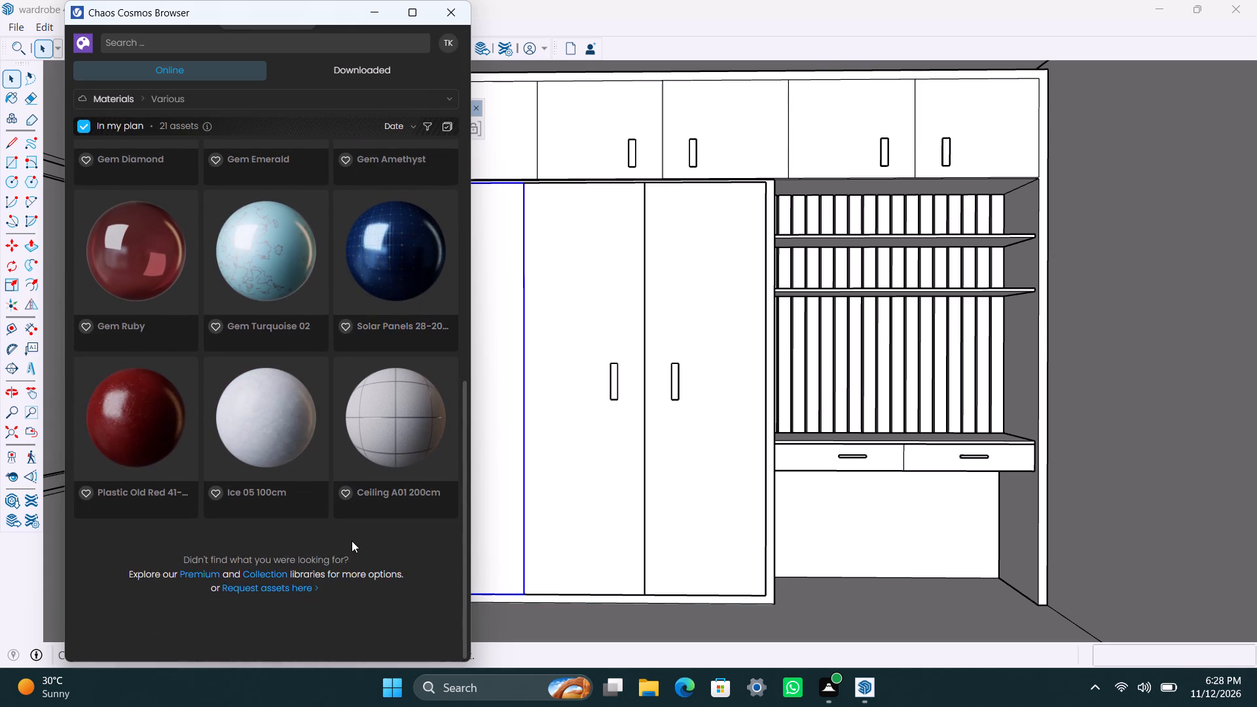
scroll(352, 541, up, 11)
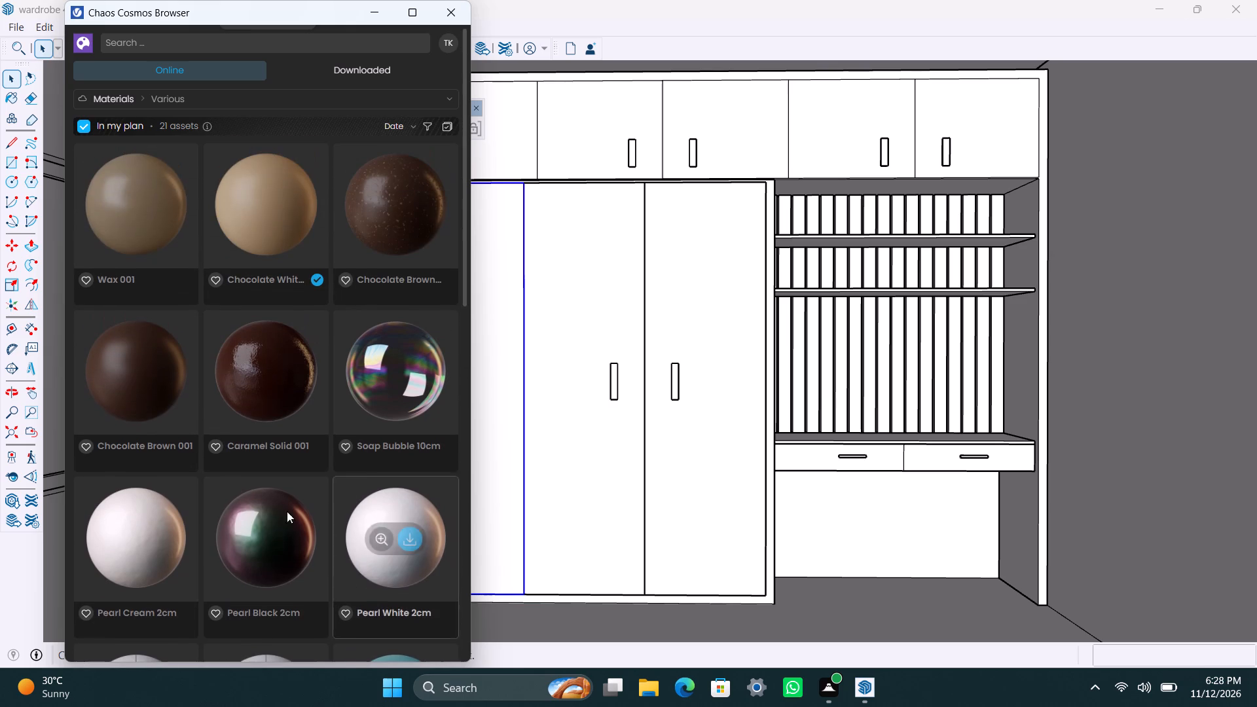
scroll(207, 480, up, 2)
scroll(128, 388, up, 6)
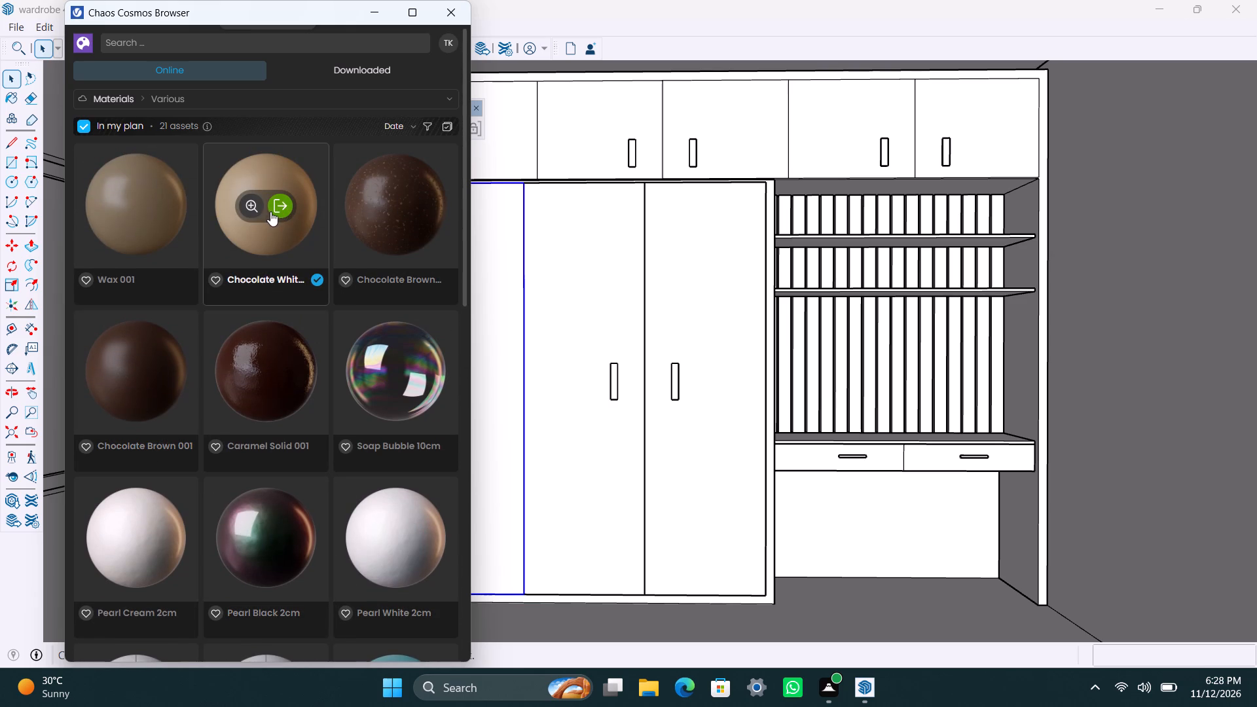
click(283, 202)
Look through the whole Various material category again for another finish, ending back at its start.
click(305, 93)
click(170, 46)
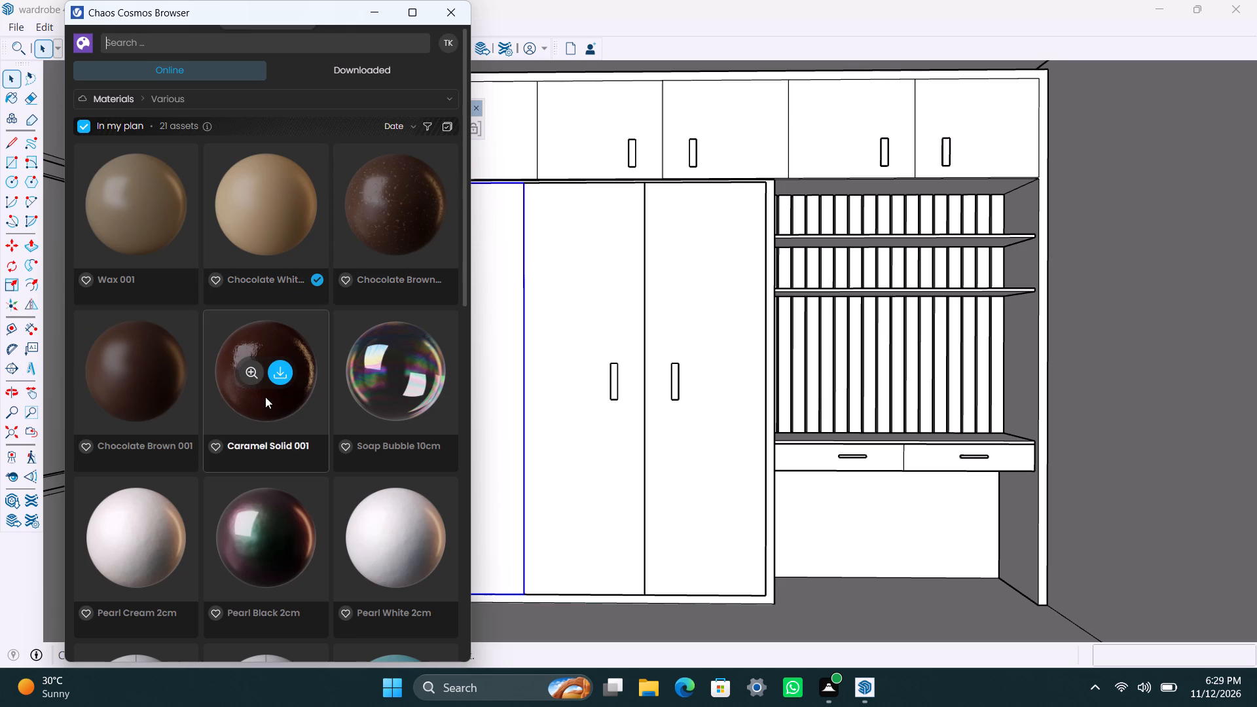
scroll(343, 461, down, 2)
scroll(331, 517, down, 2)
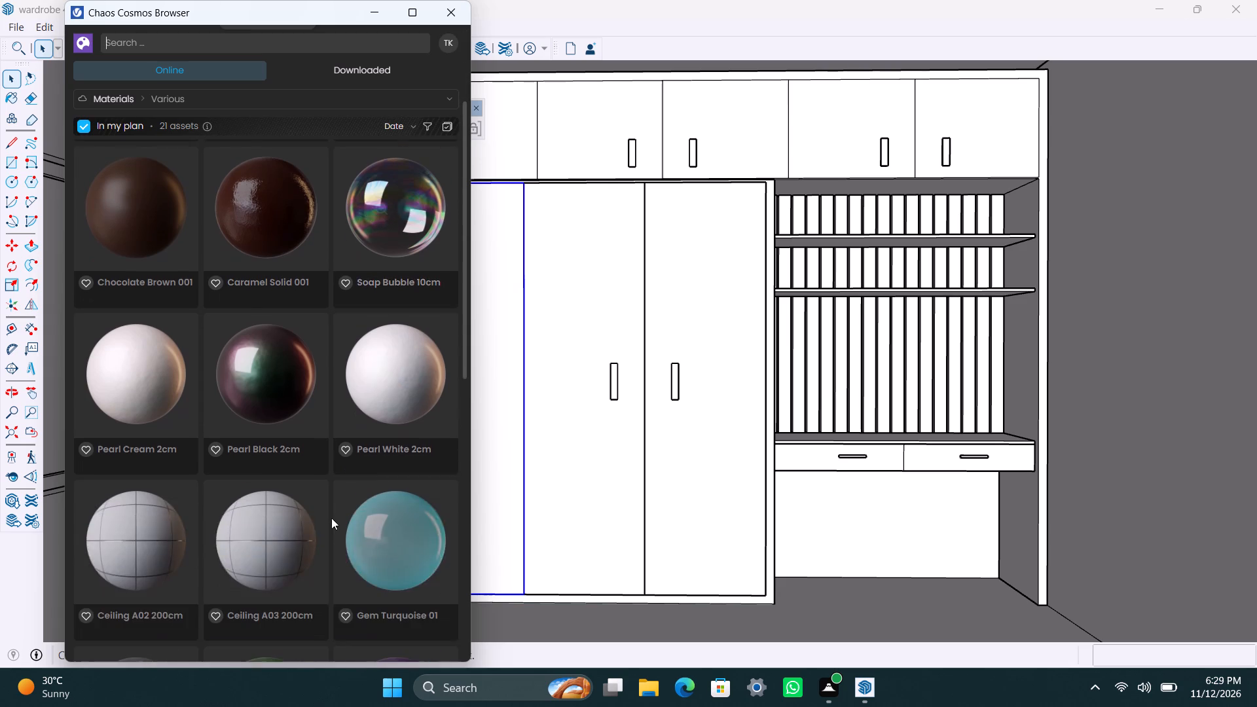
scroll(331, 518, down, 4)
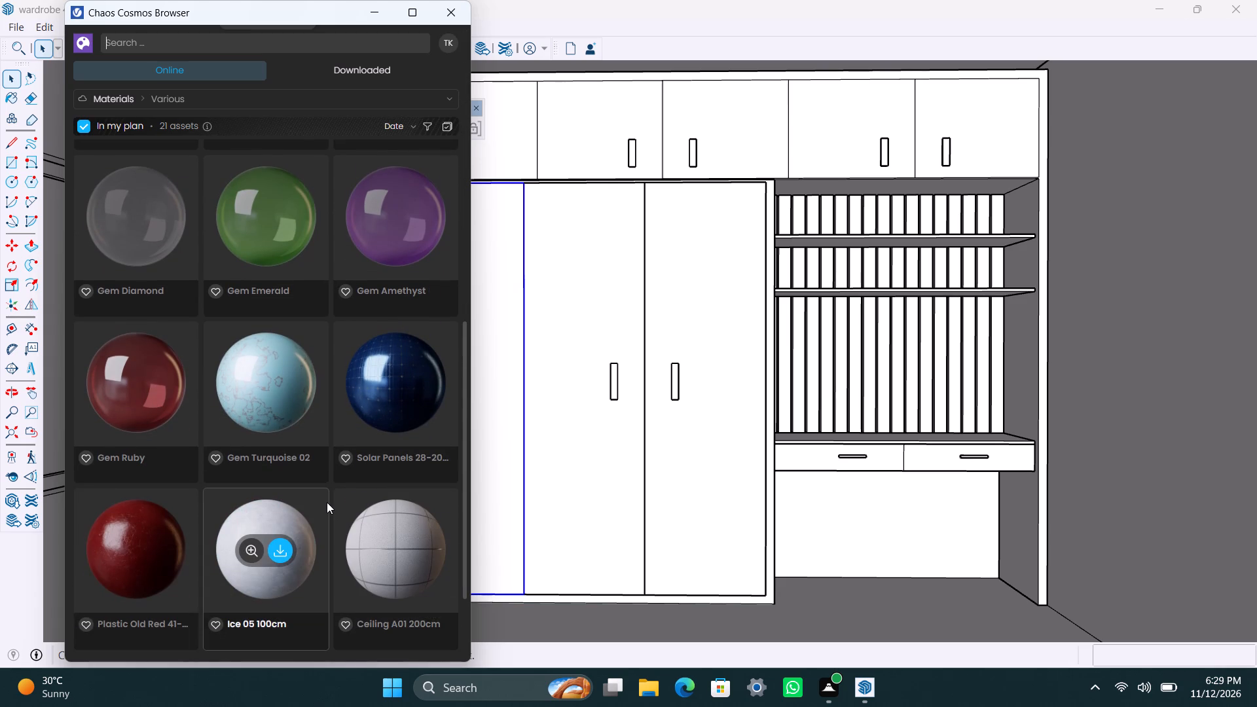
scroll(327, 501, down, 8)
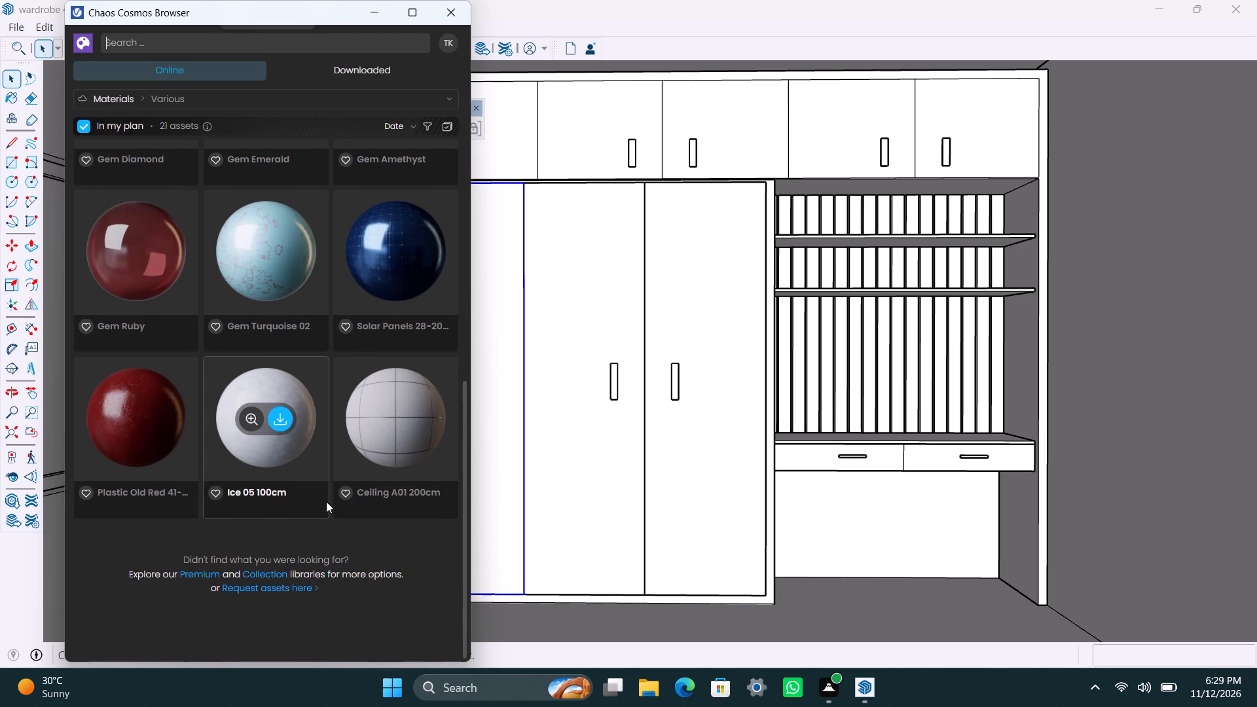
scroll(326, 501, down, 6)
scroll(324, 491, up, 7)
scroll(312, 411, up, 4)
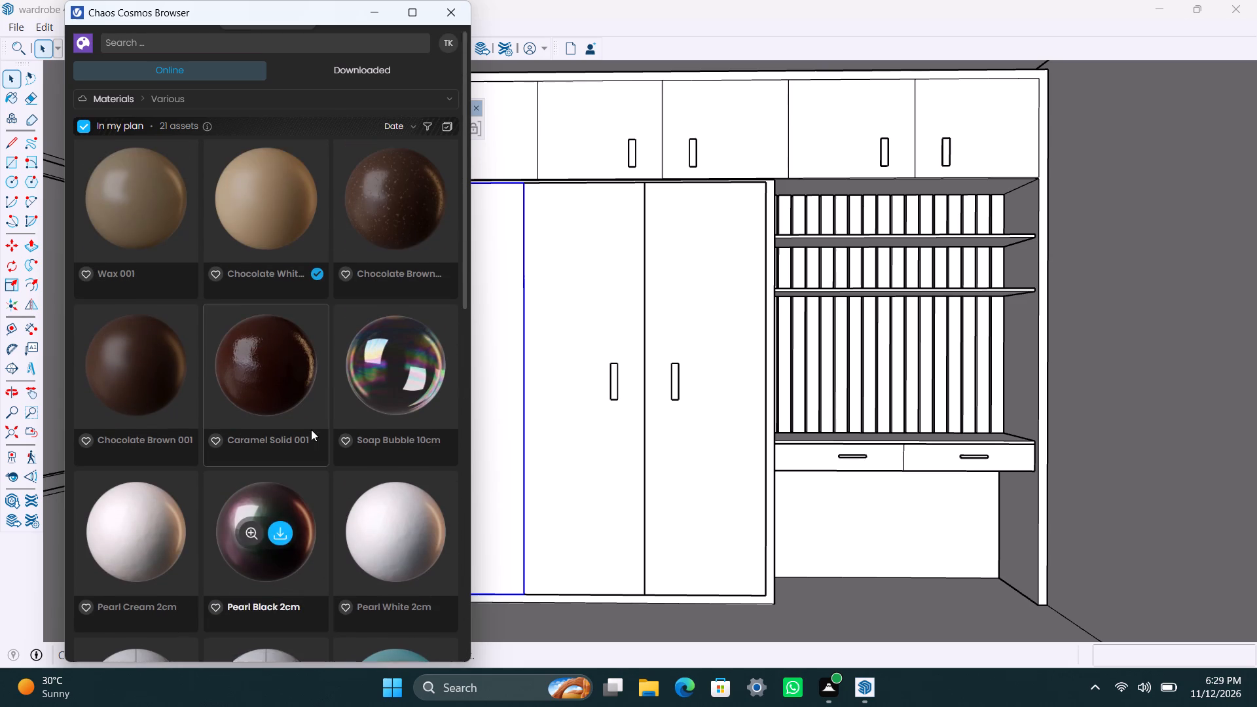
scroll(311, 429, up, 6)
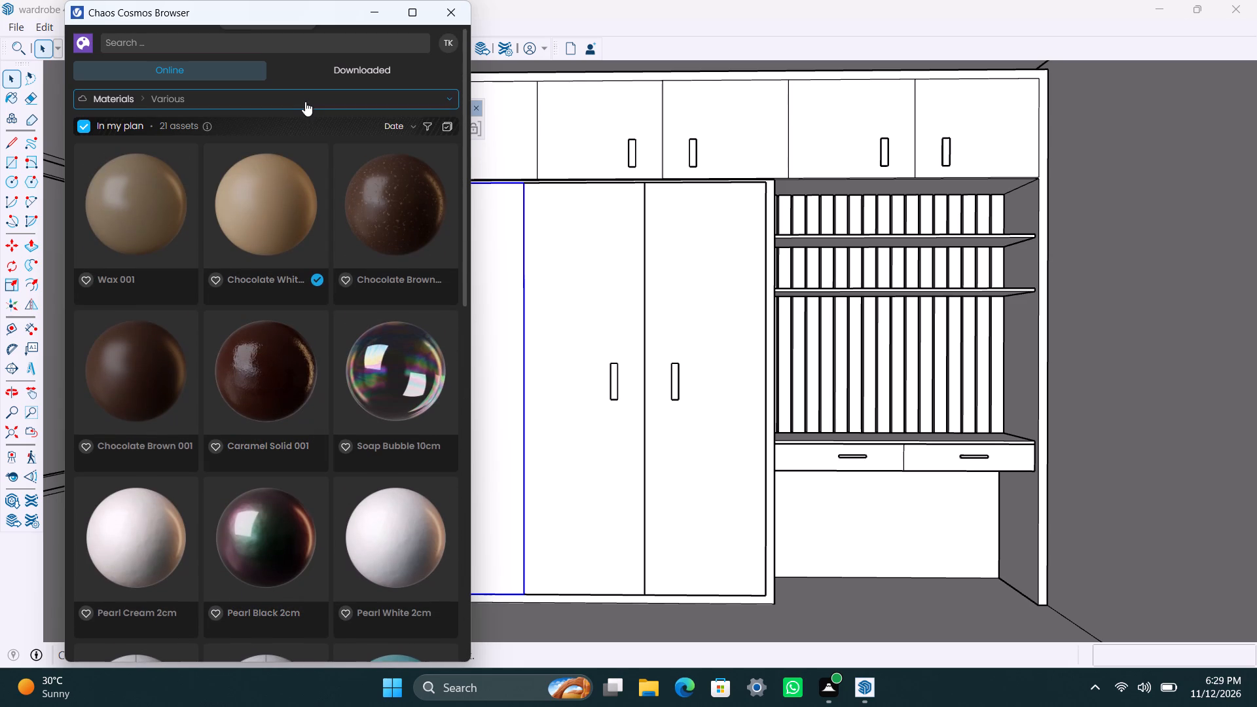
Examine the online Liquid materials to the end of the category, and check the Fabric and Emissive categories.
click(305, 101)
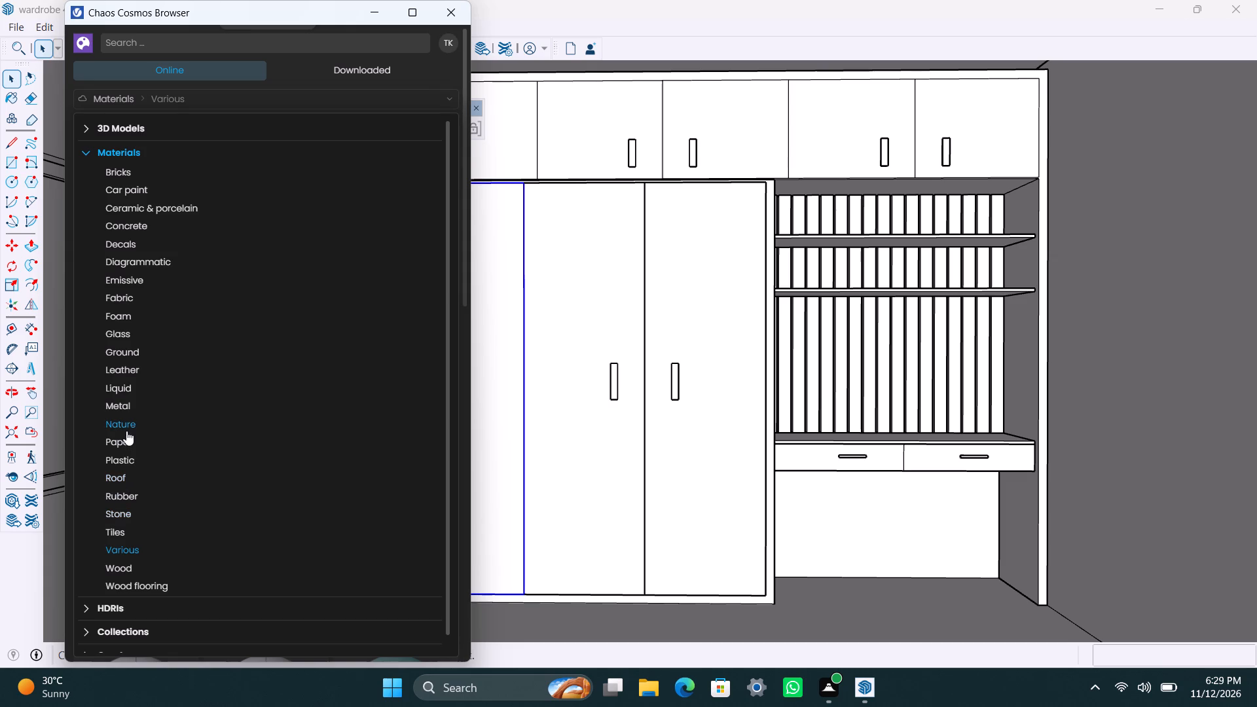
click(131, 393)
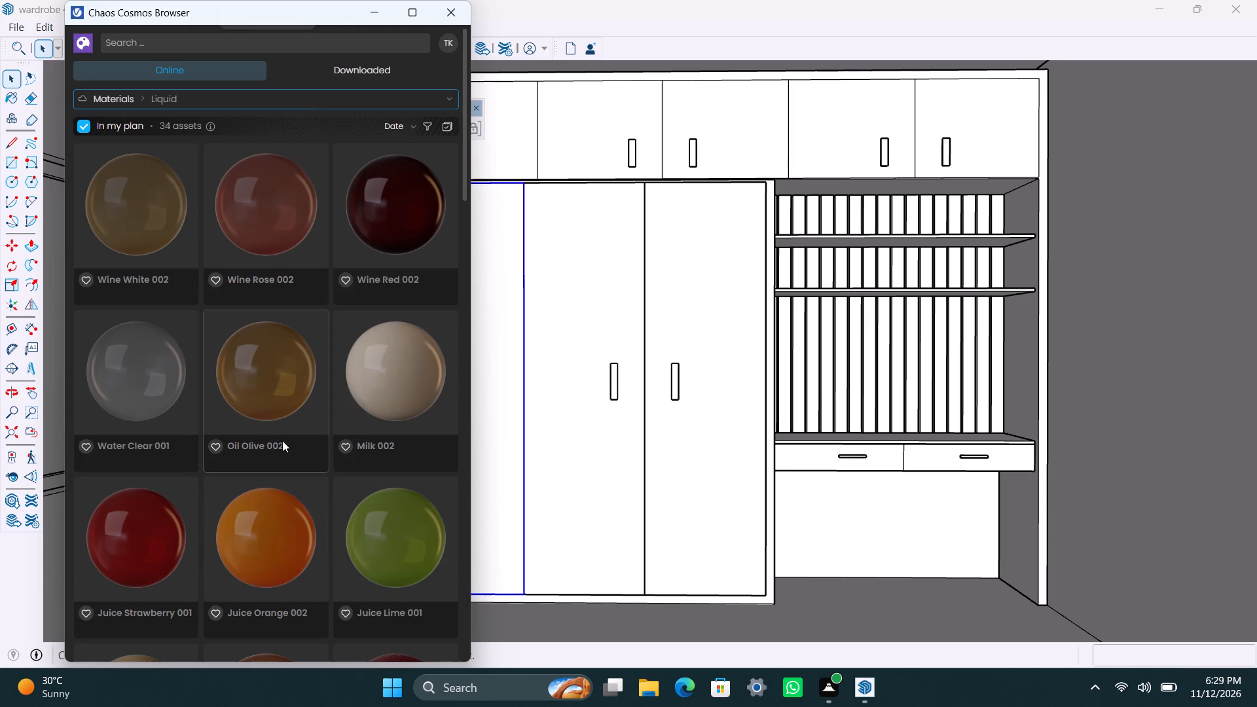
scroll(306, 567, down, 14)
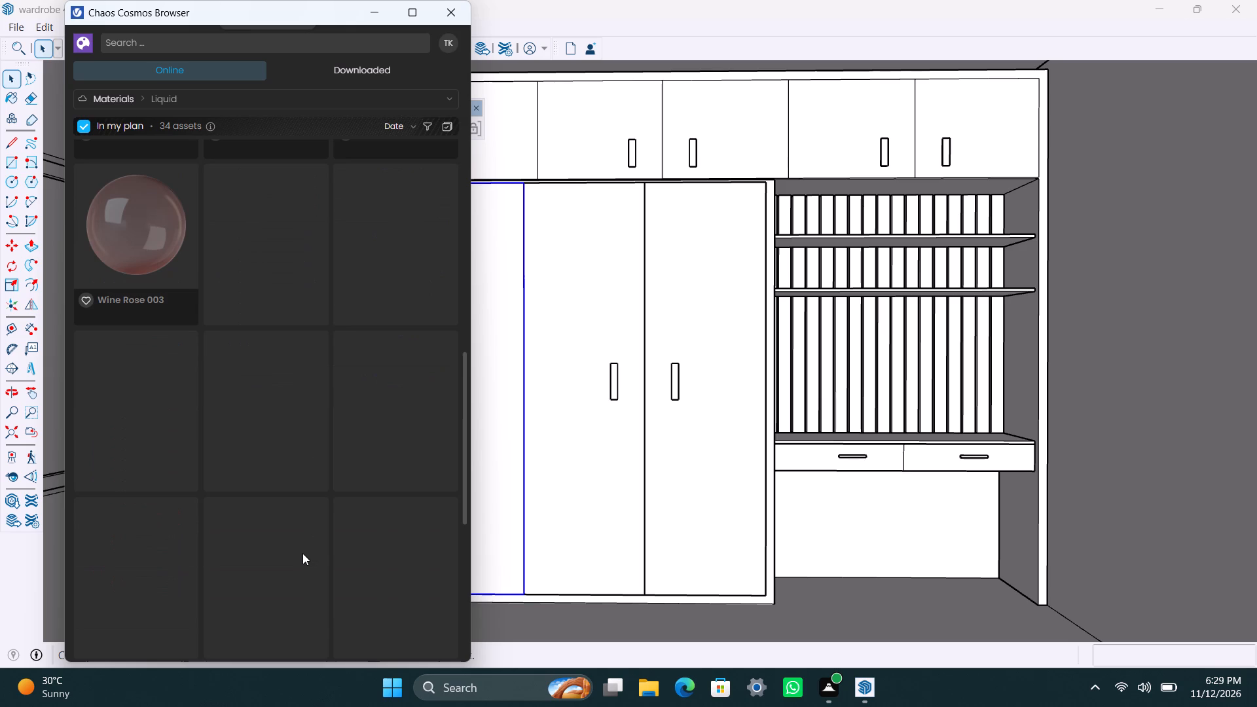
scroll(298, 555, down, 8)
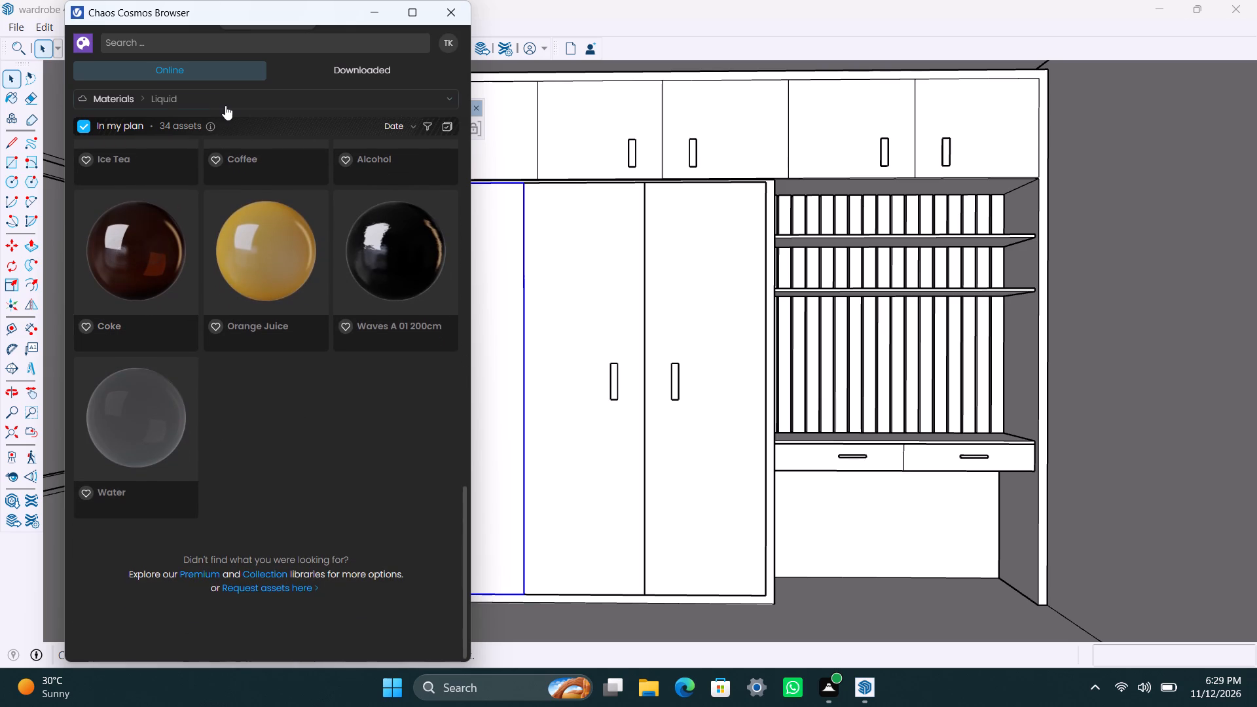
click(228, 99)
click(145, 299)
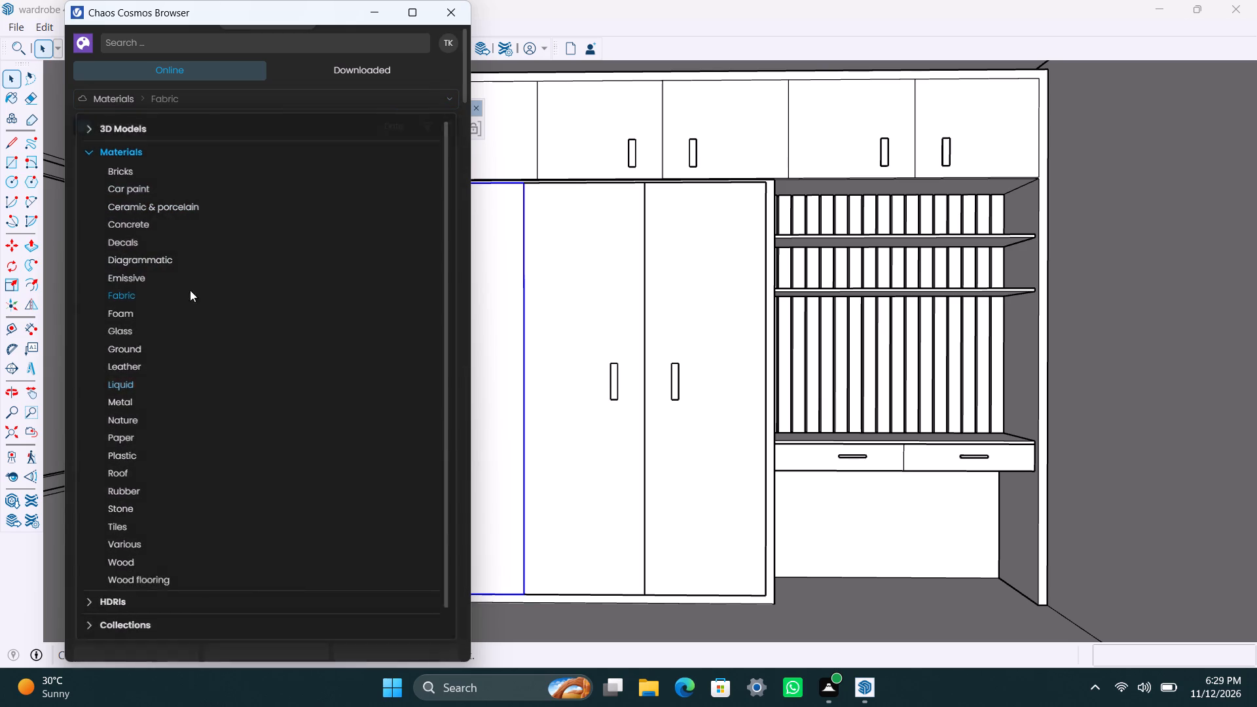
click(257, 105)
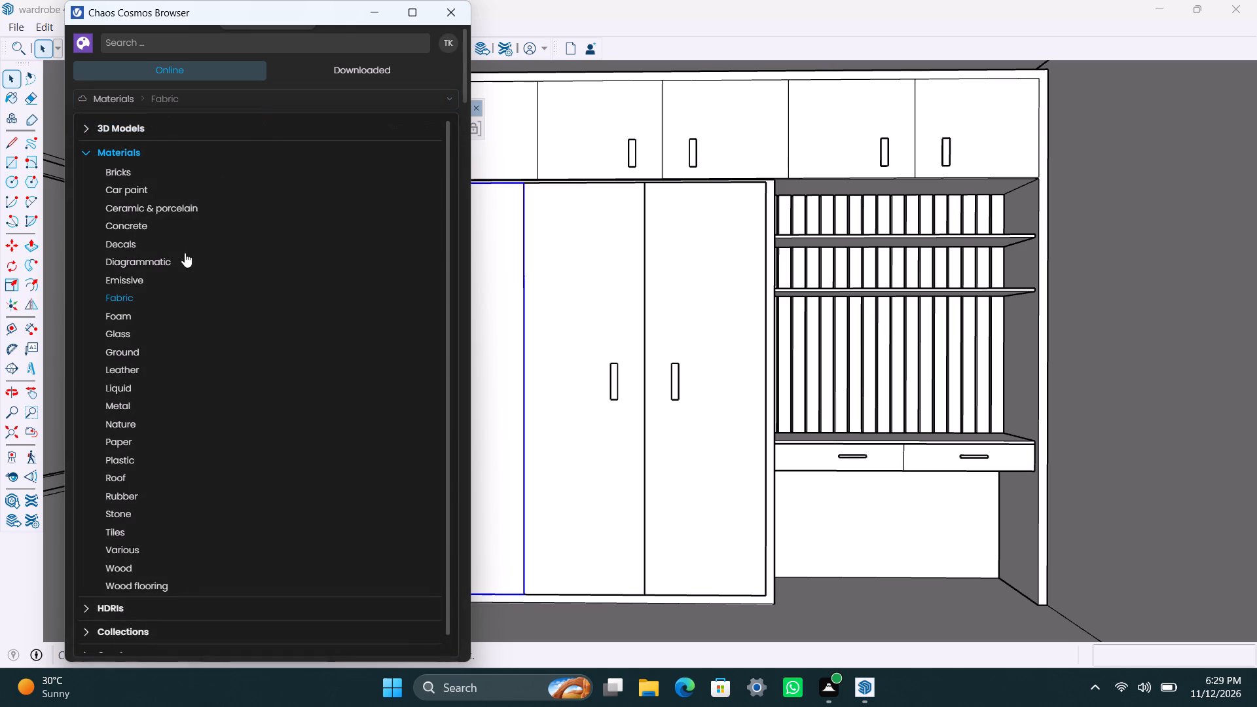
click(155, 285)
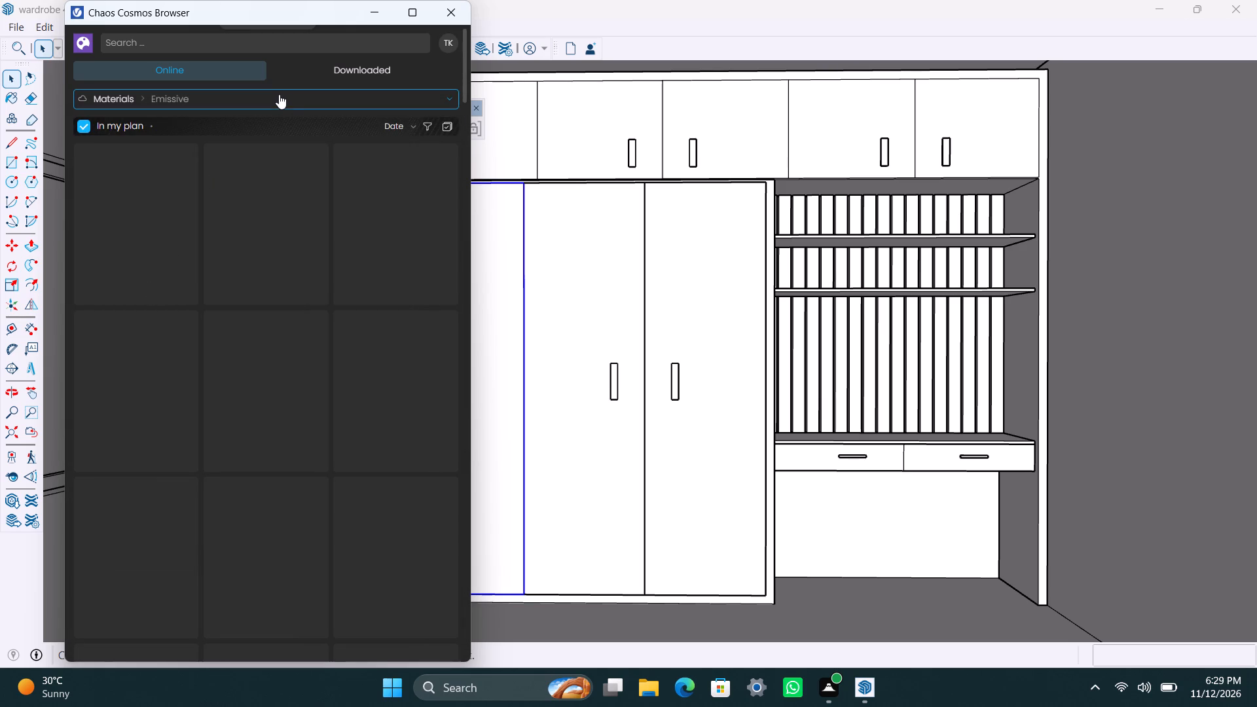
click(276, 99)
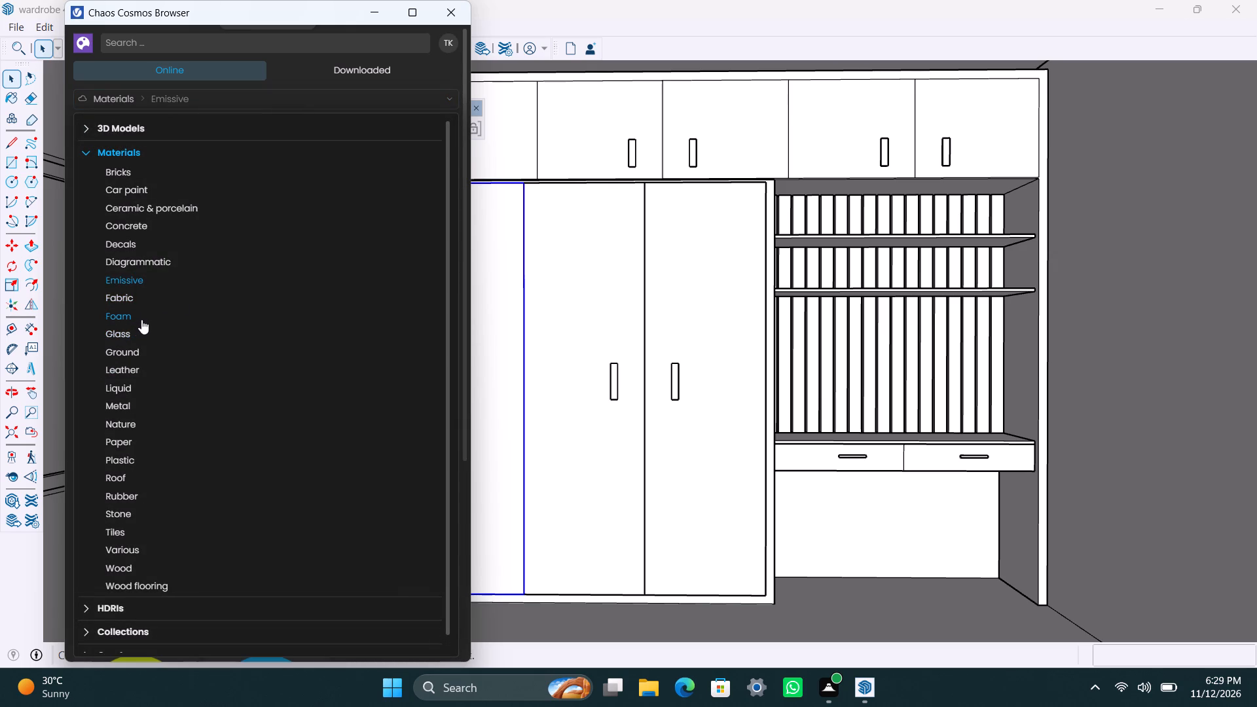
Minimize the Chaos Cosmos Browser to uncover the whole wardrobe model.
click(547, 380)
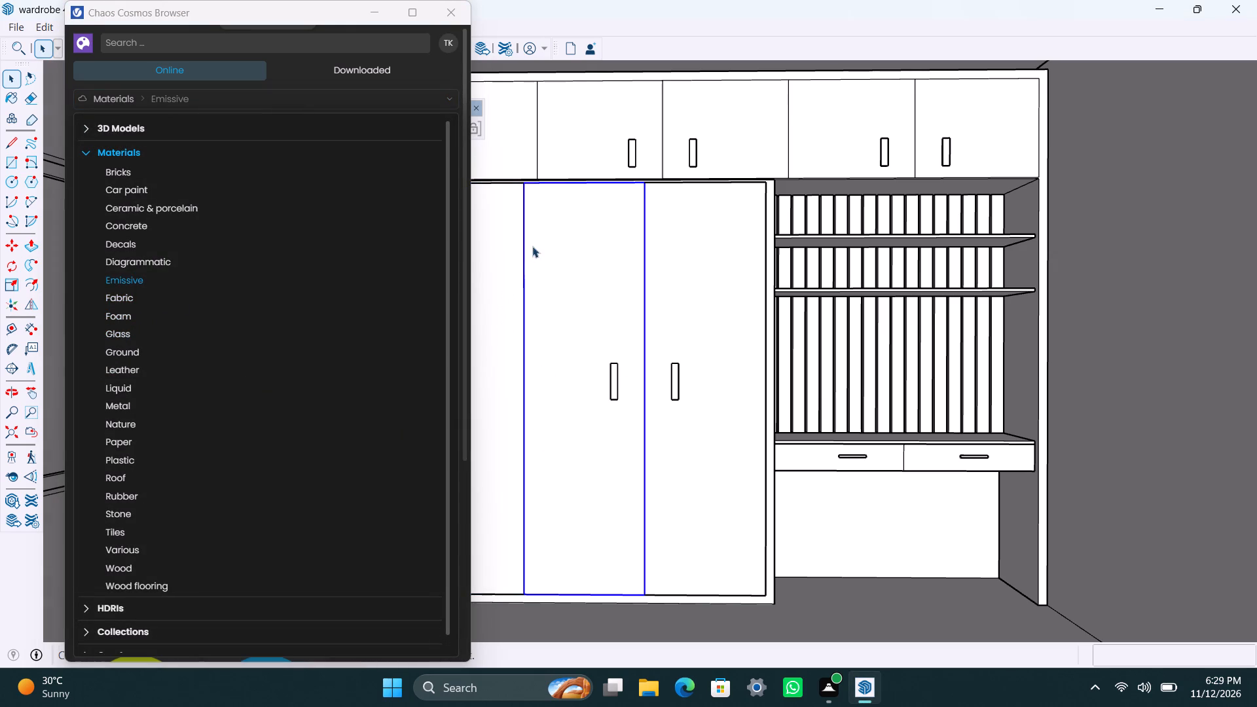
click(680, 248)
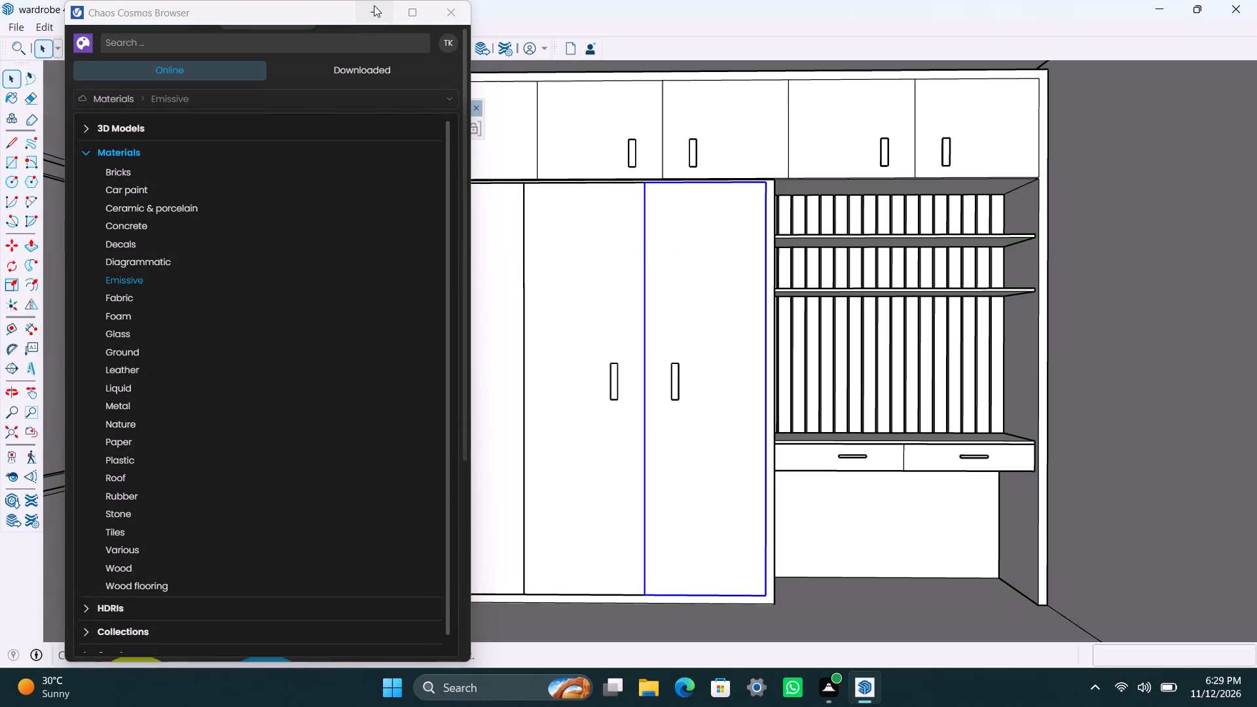
click(374, 5)
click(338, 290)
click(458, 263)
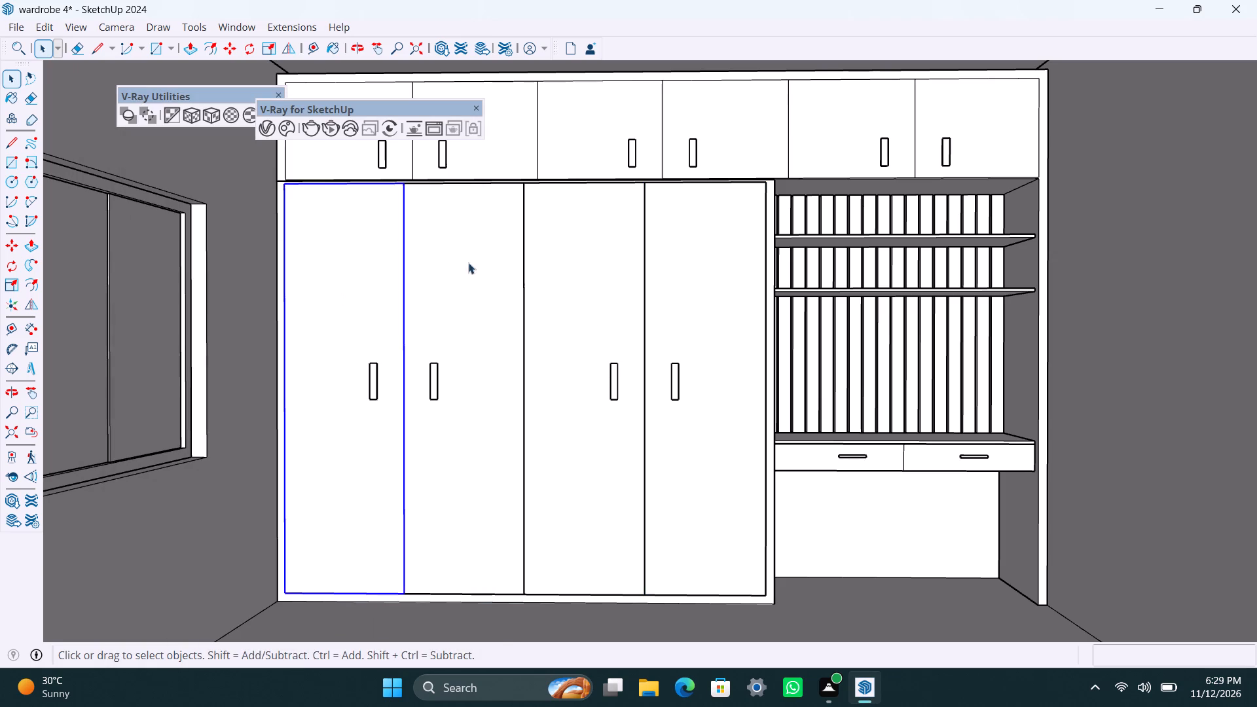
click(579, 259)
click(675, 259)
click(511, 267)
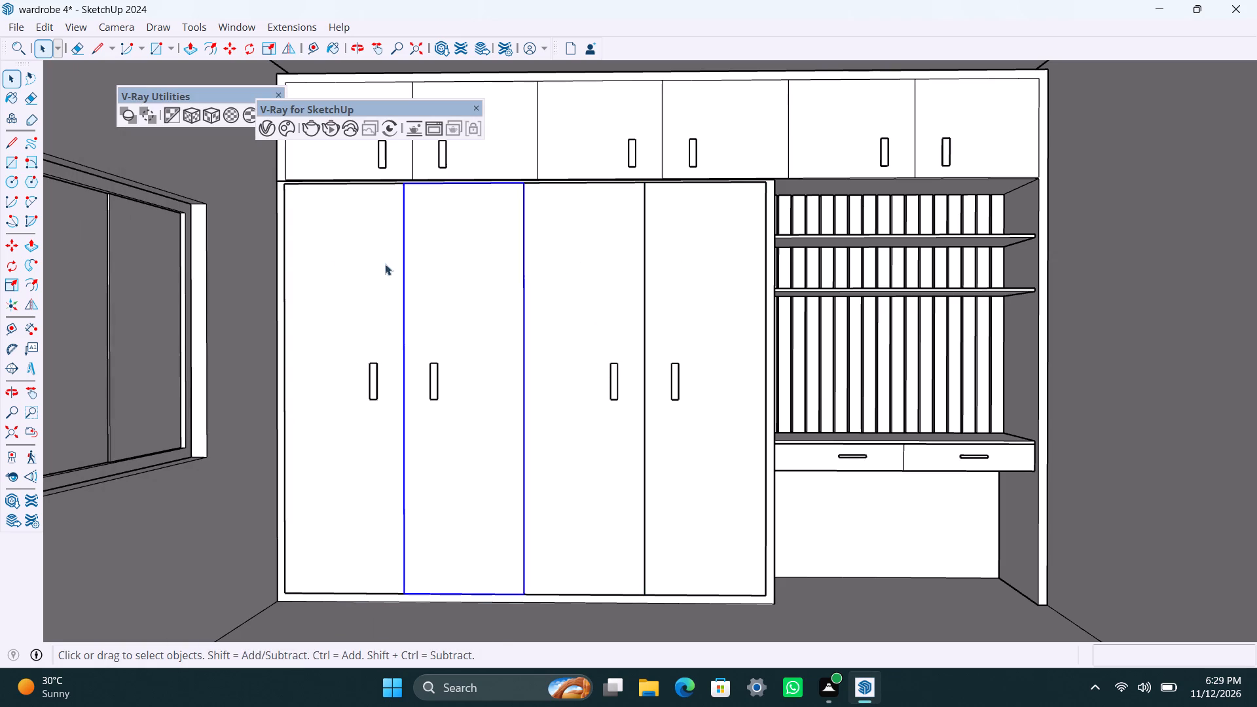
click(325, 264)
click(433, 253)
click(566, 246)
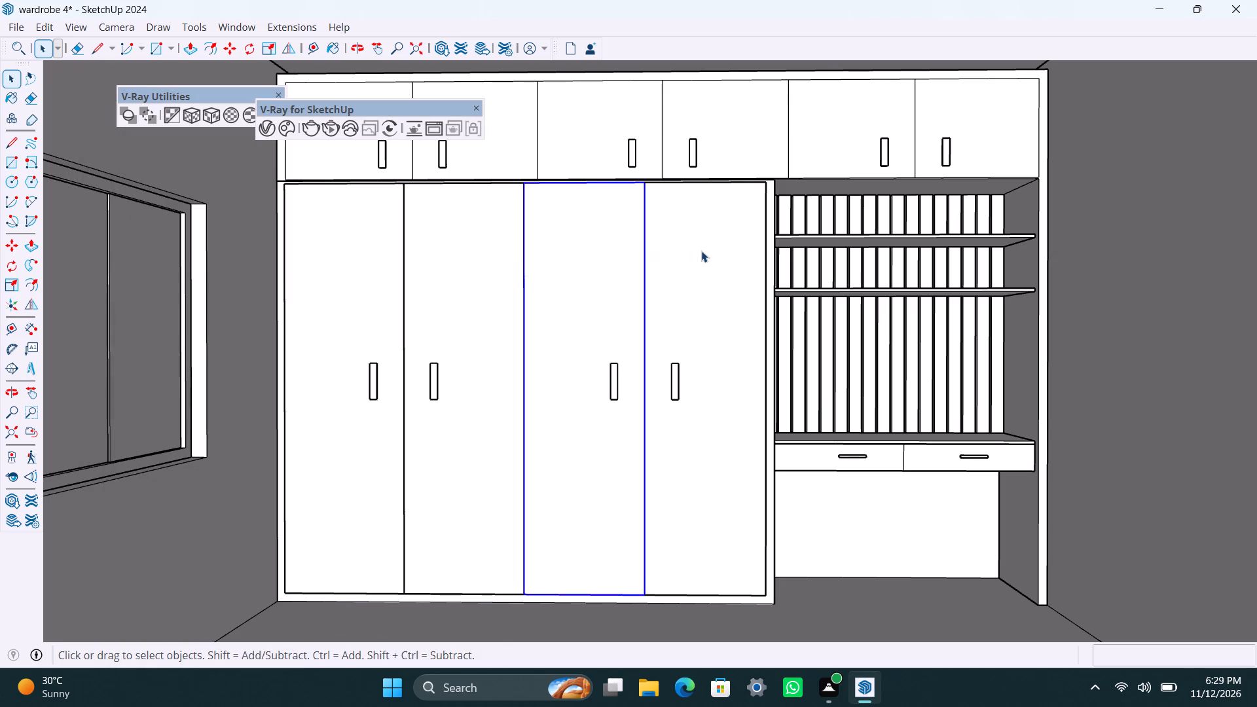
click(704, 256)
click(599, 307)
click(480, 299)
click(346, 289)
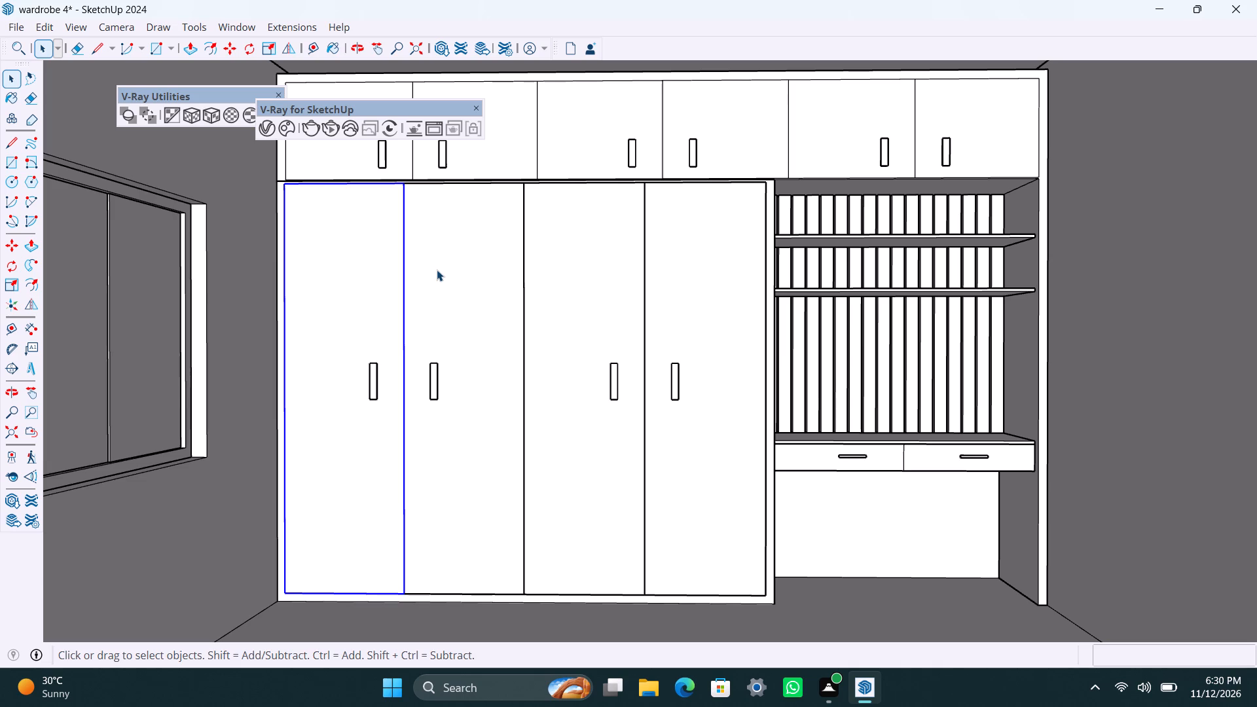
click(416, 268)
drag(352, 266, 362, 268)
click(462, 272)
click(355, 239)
Open the Default Tray with its Materials section for painting the model.
click(240, 31)
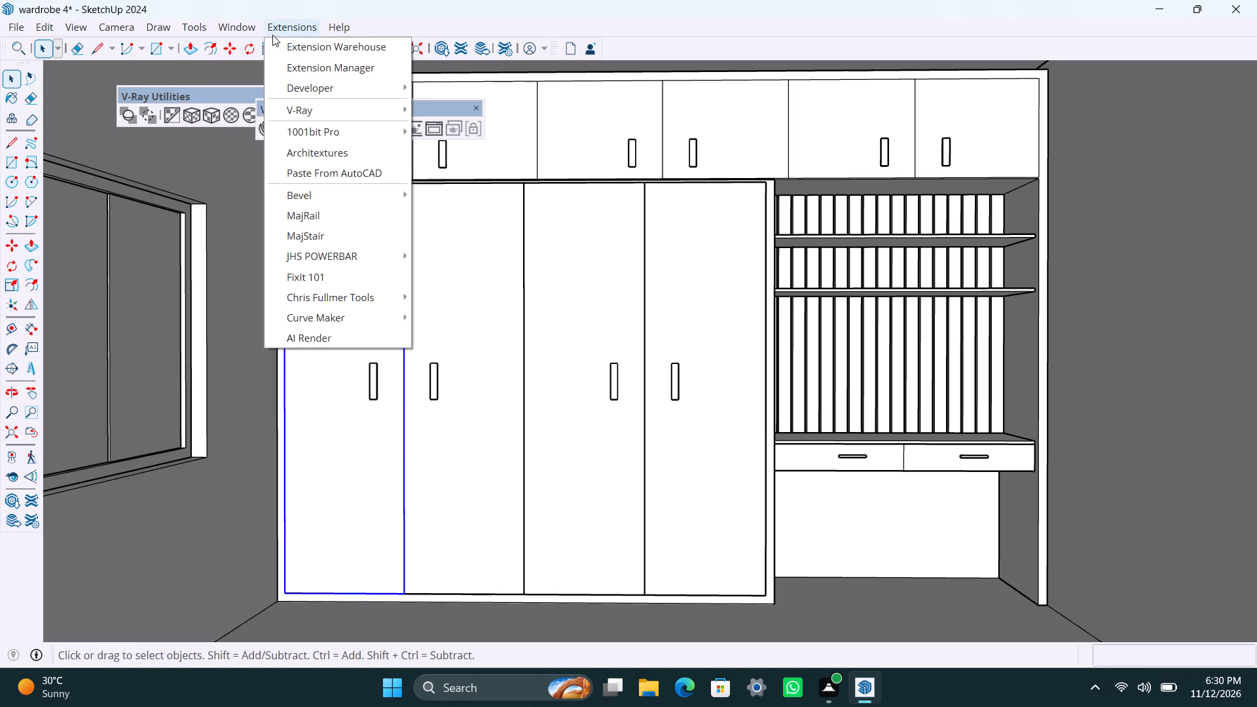
click(245, 39)
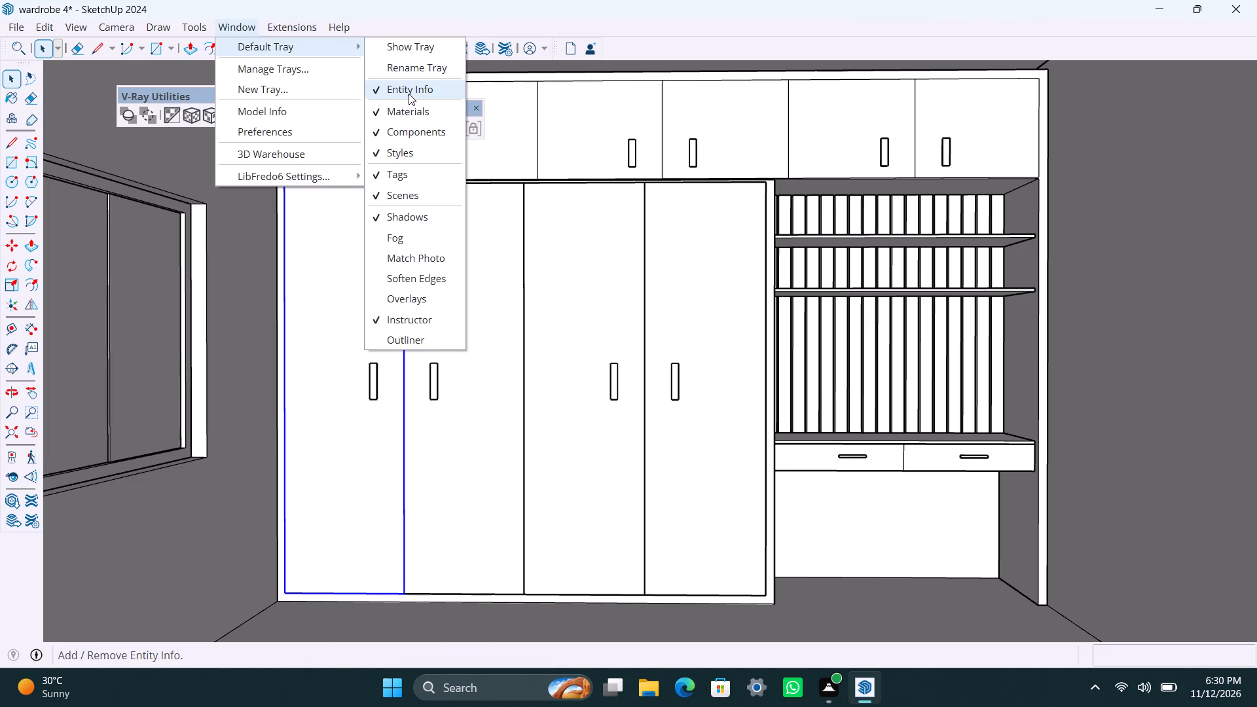
click(387, 88)
click(240, 25)
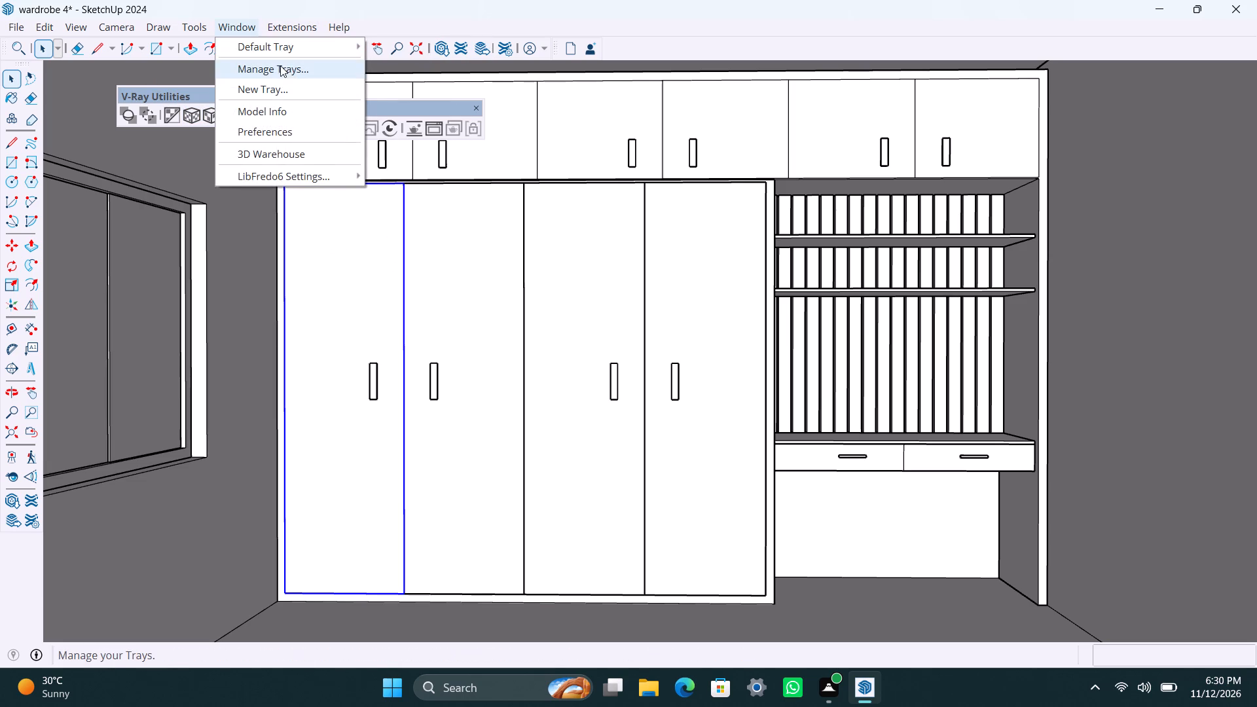
click(282, 48)
click(380, 87)
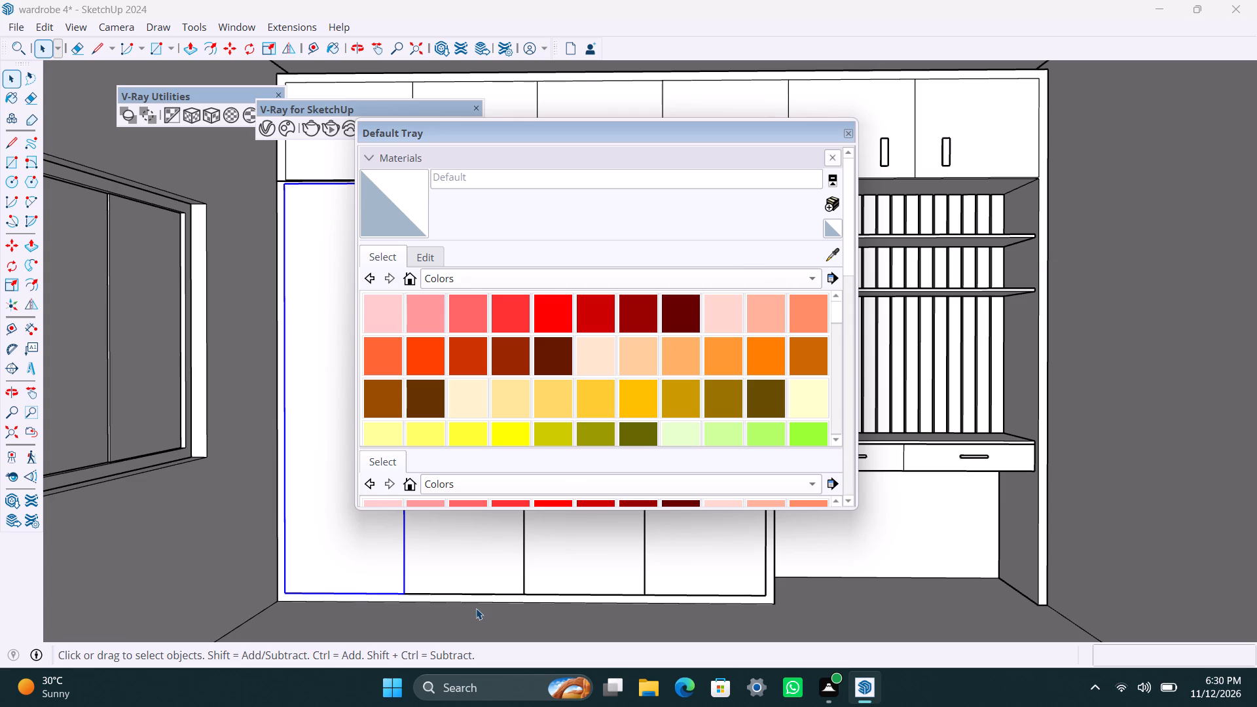
Look through the Colors material collection from start to end for a wardrobe door colour, trying Color D07 as a candidate.
scroll(576, 445, down, 5)
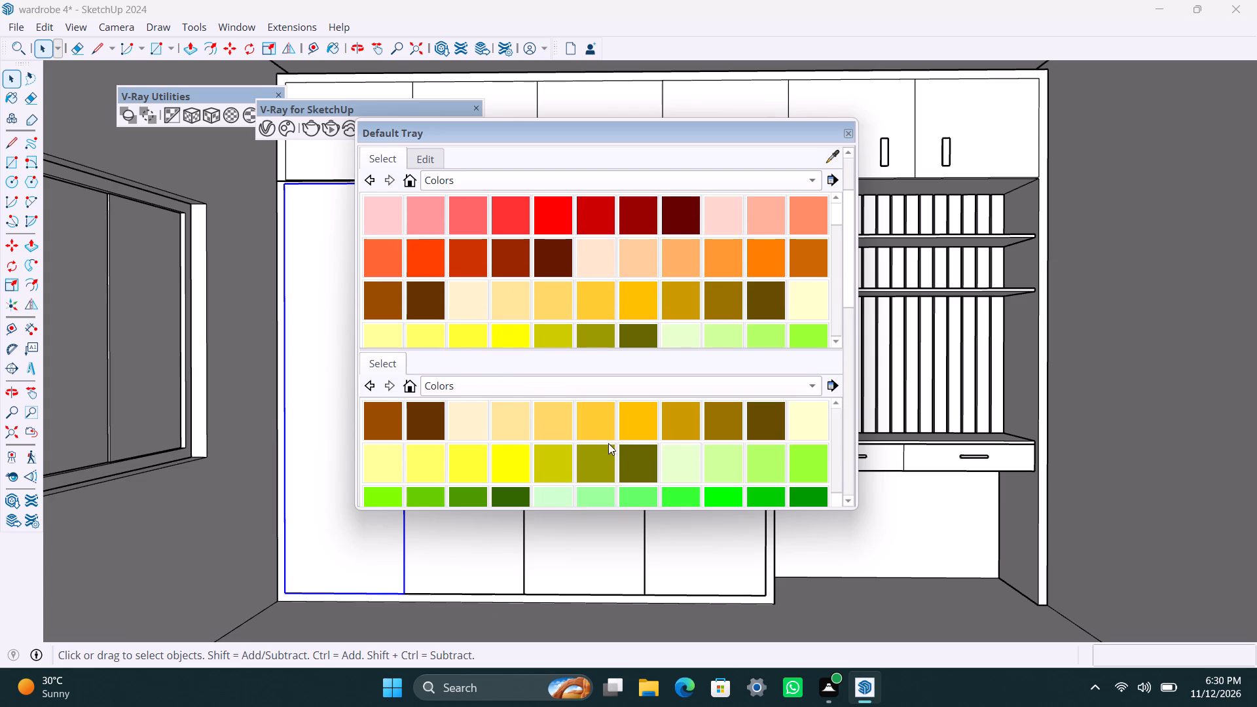
scroll(627, 330, down, 4)
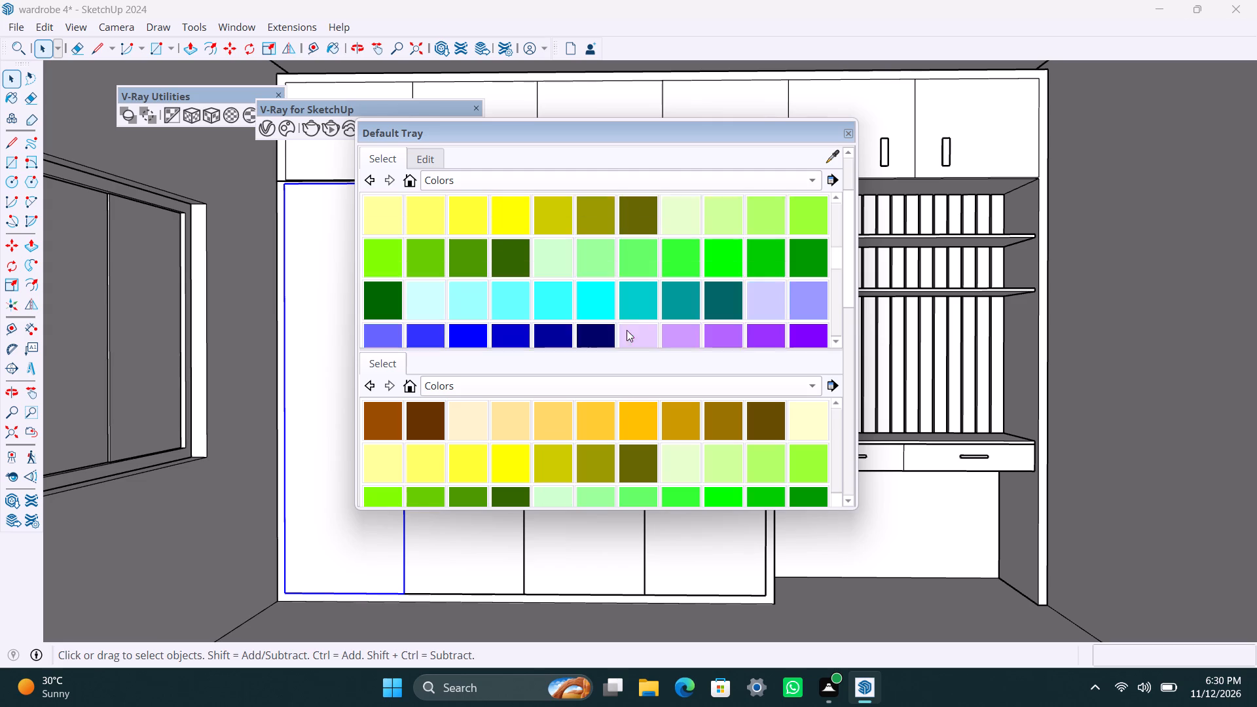
scroll(627, 330, down, 4)
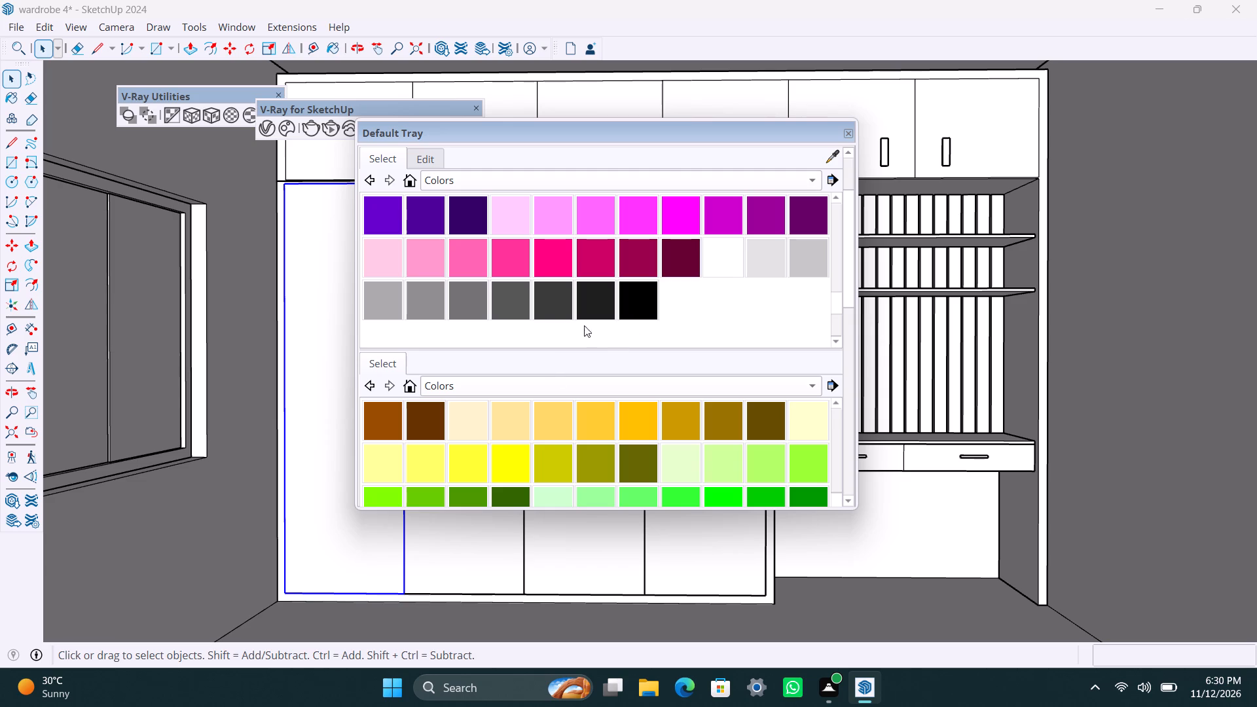
scroll(539, 520, down, 2)
scroll(587, 488, down, 5)
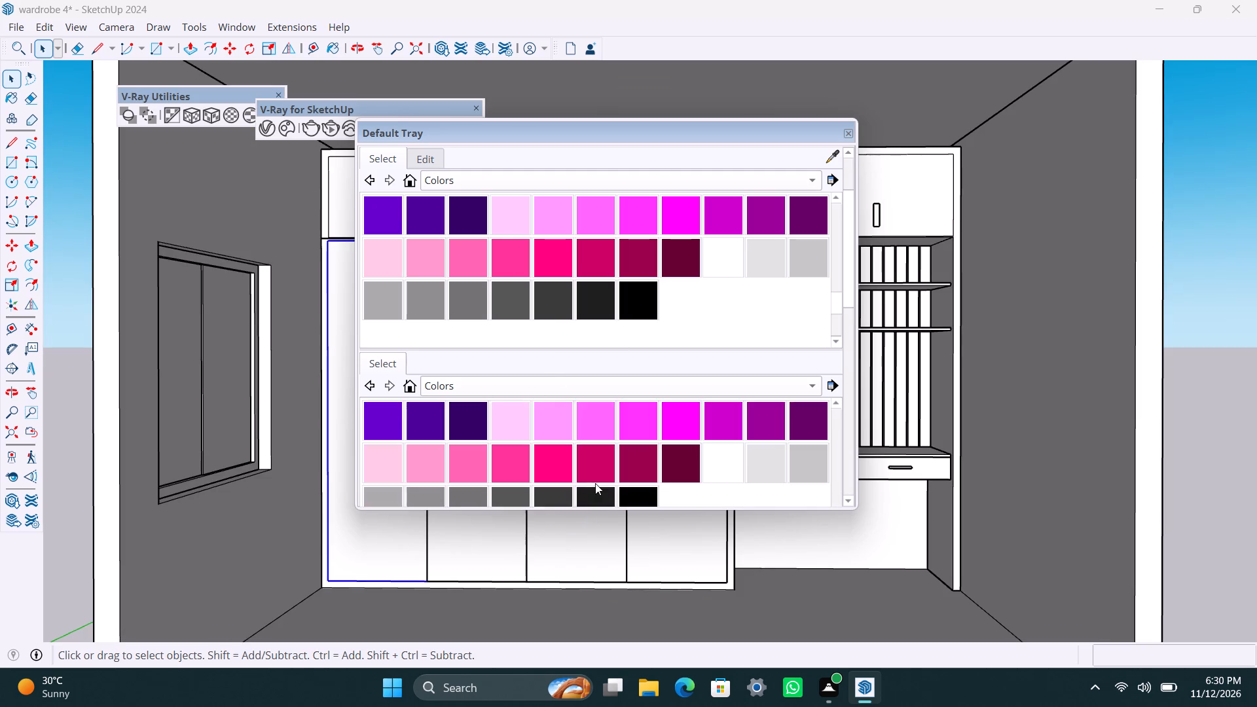
scroll(595, 483, down, 1)
scroll(617, 477, up, 9)
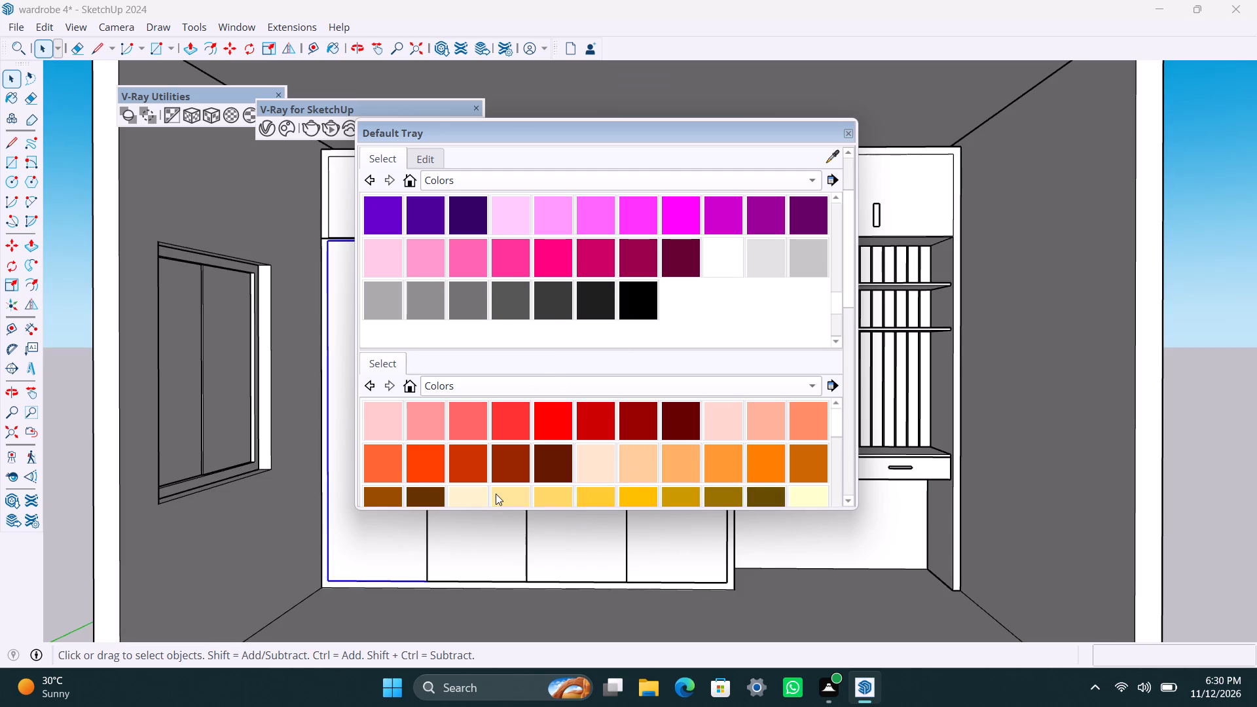
scroll(765, 456, down, 2)
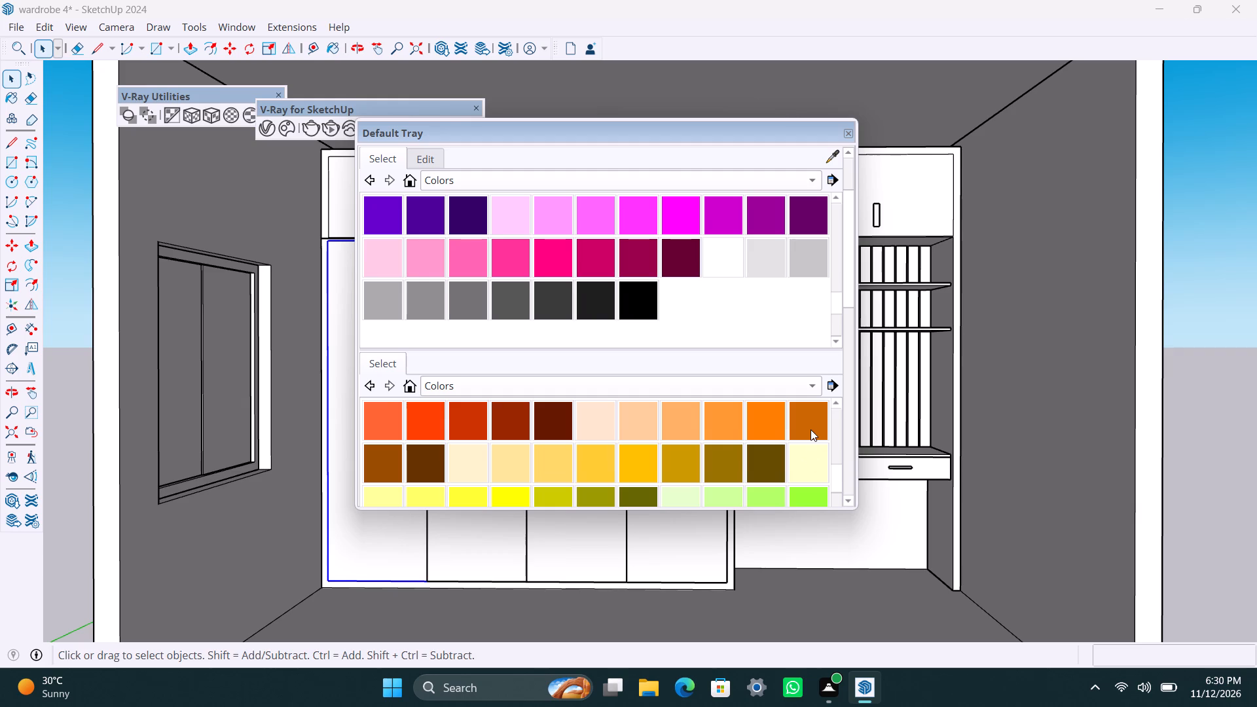
click(811, 429)
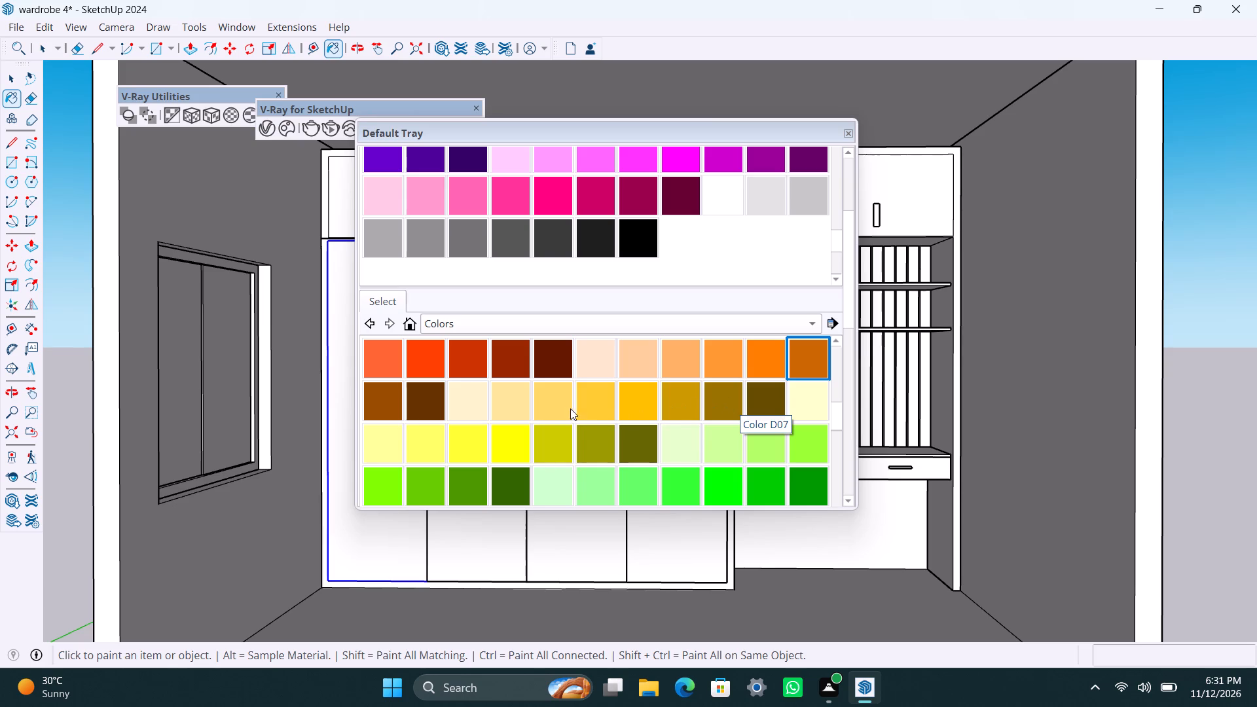
scroll(559, 456, down, 5)
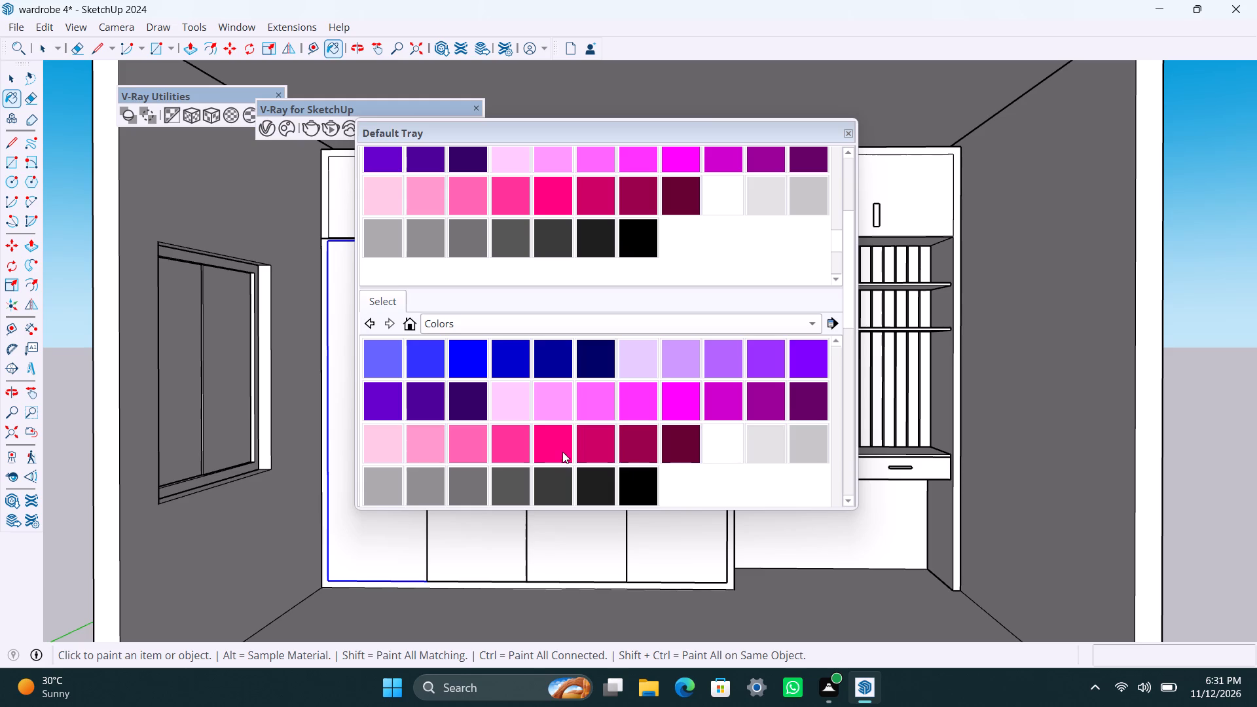
scroll(562, 452, down, 3)
scroll(579, 431, up, 10)
scroll(466, 340, up, 4)
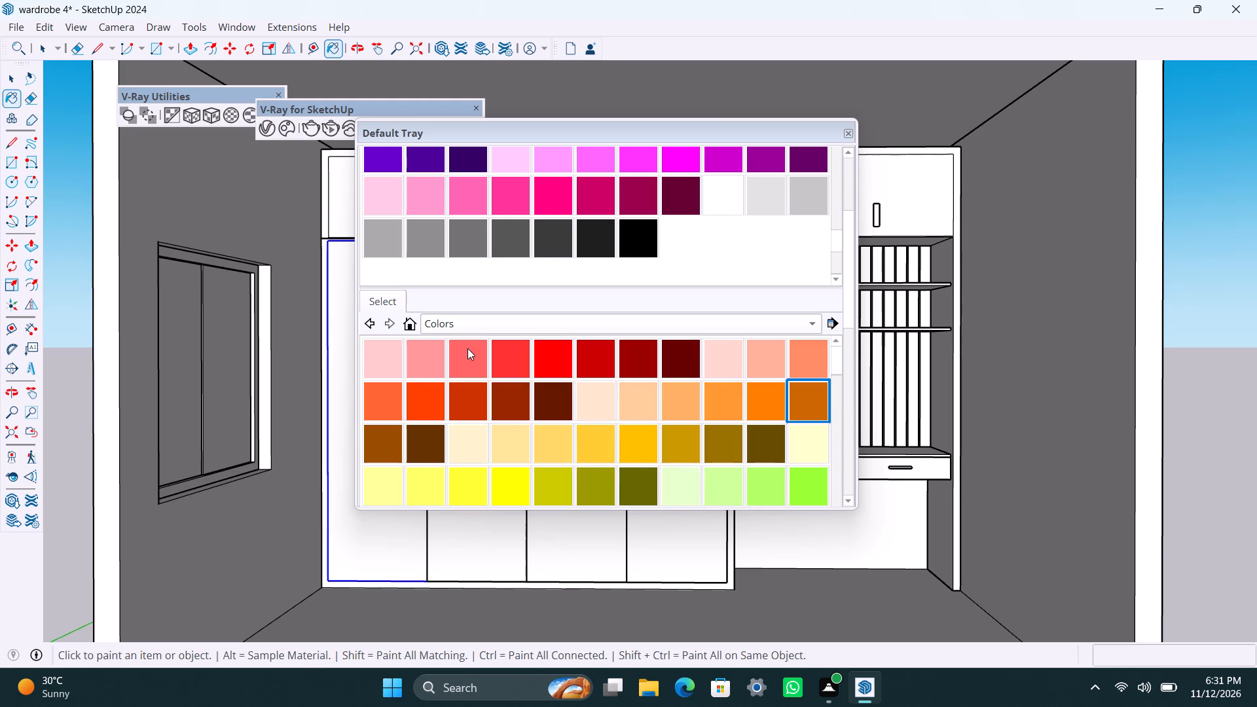
Switch the material collection to Colors-Named and bring its orange and brown shades into view.
click(465, 323)
click(469, 334)
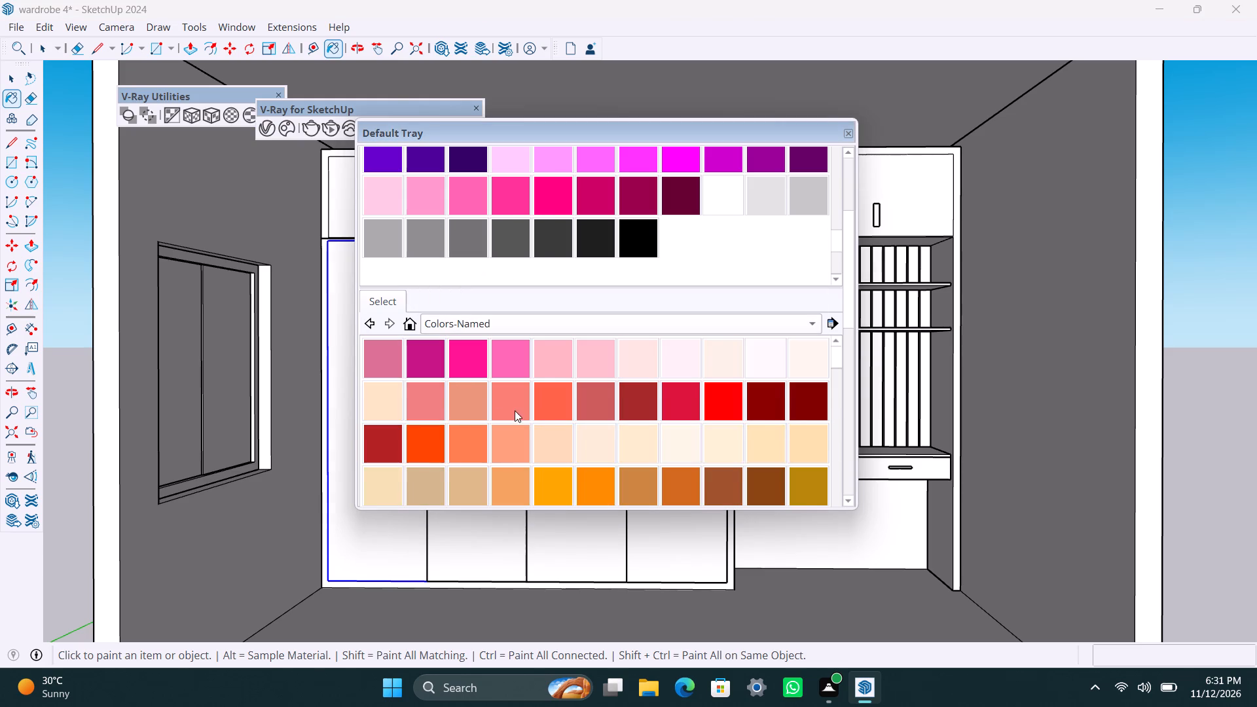
scroll(517, 415, down, 2)
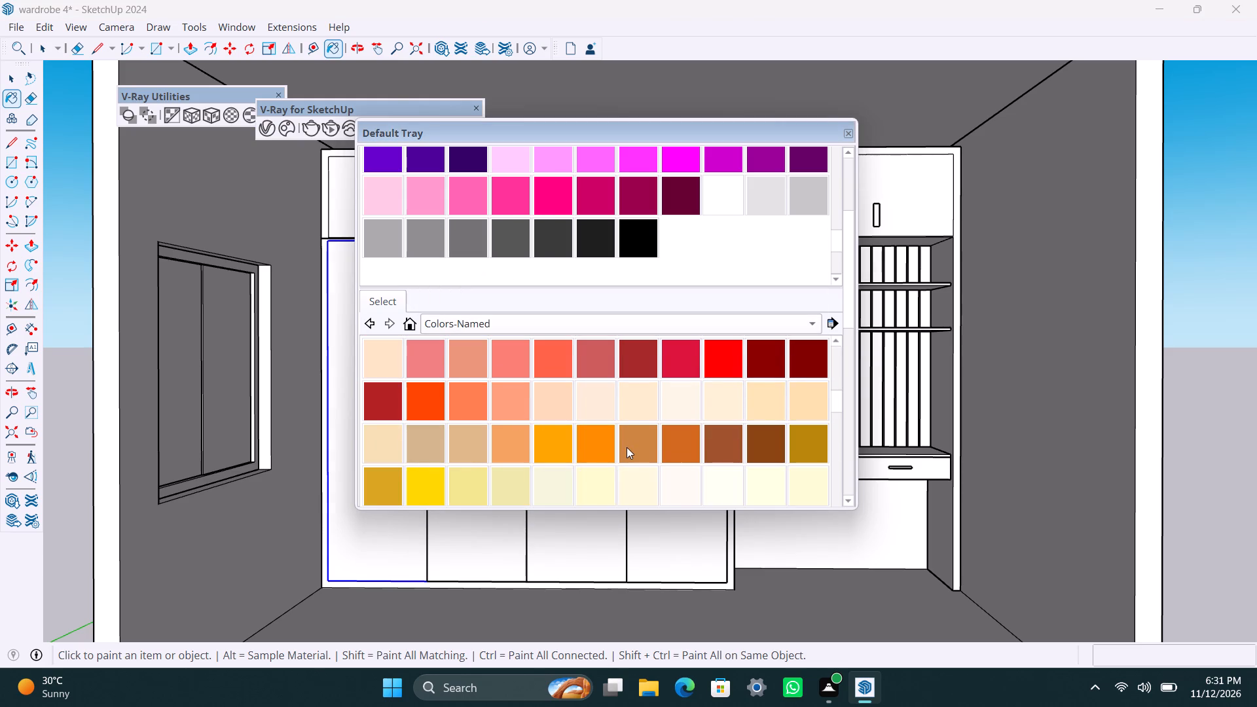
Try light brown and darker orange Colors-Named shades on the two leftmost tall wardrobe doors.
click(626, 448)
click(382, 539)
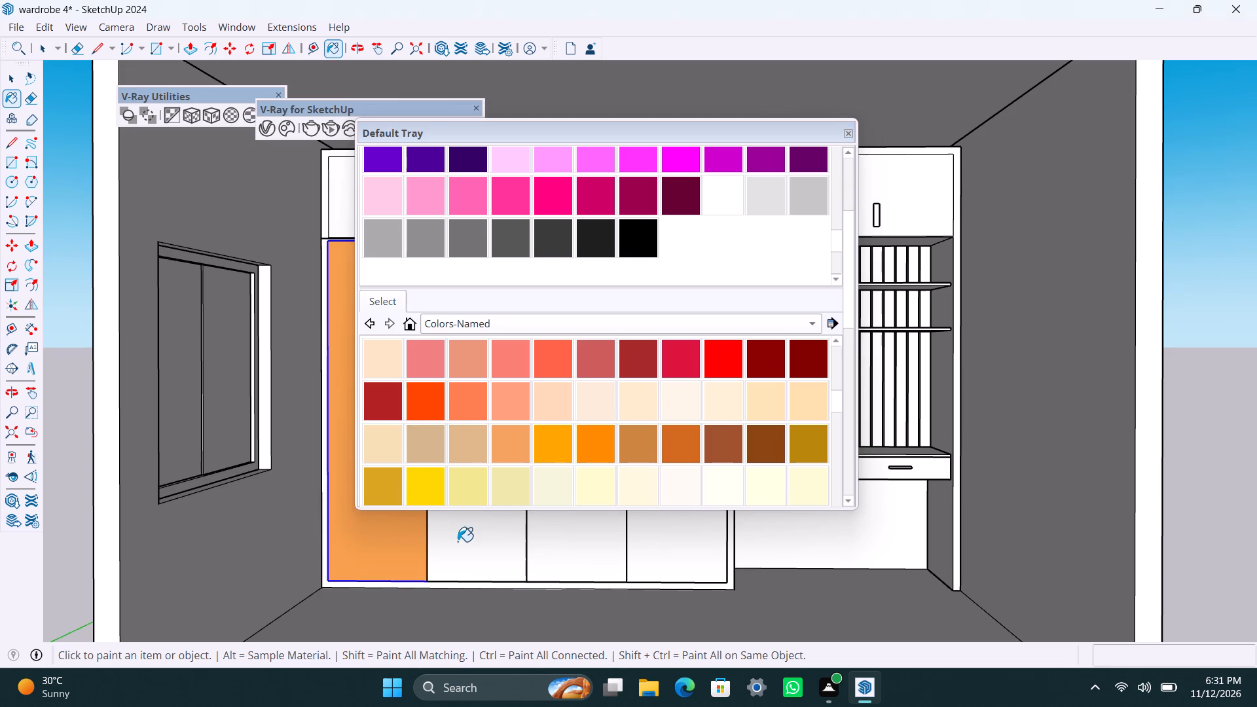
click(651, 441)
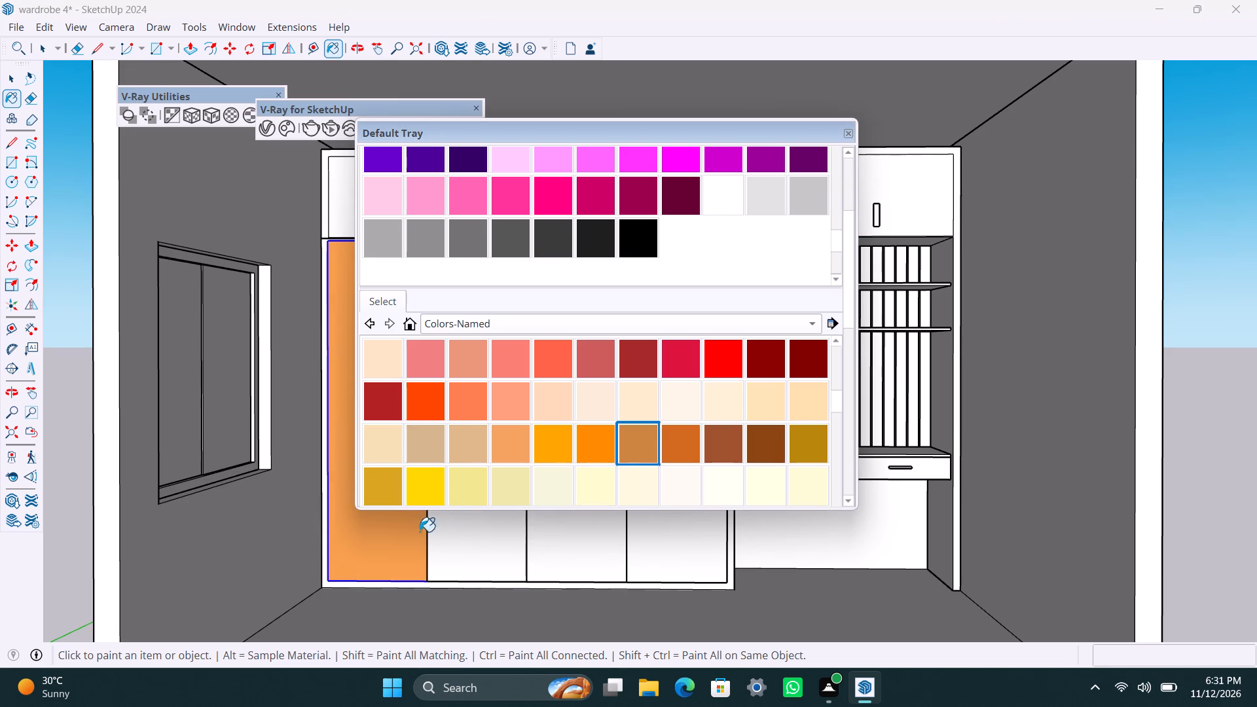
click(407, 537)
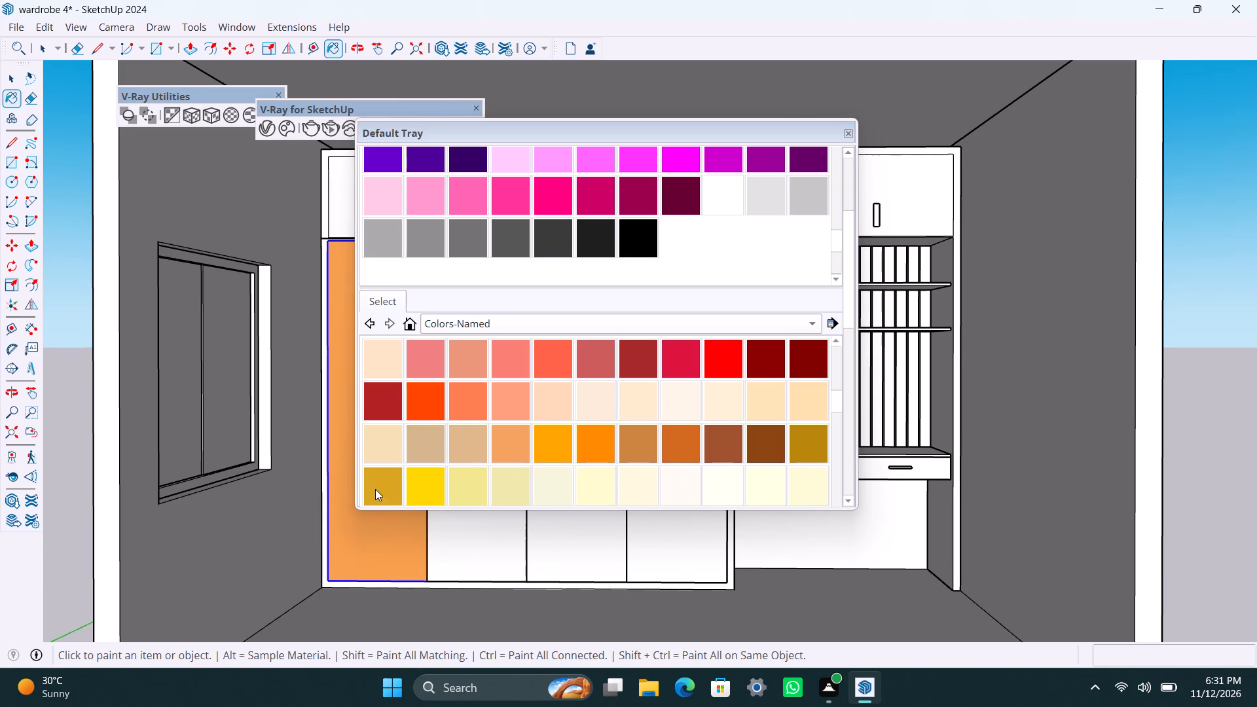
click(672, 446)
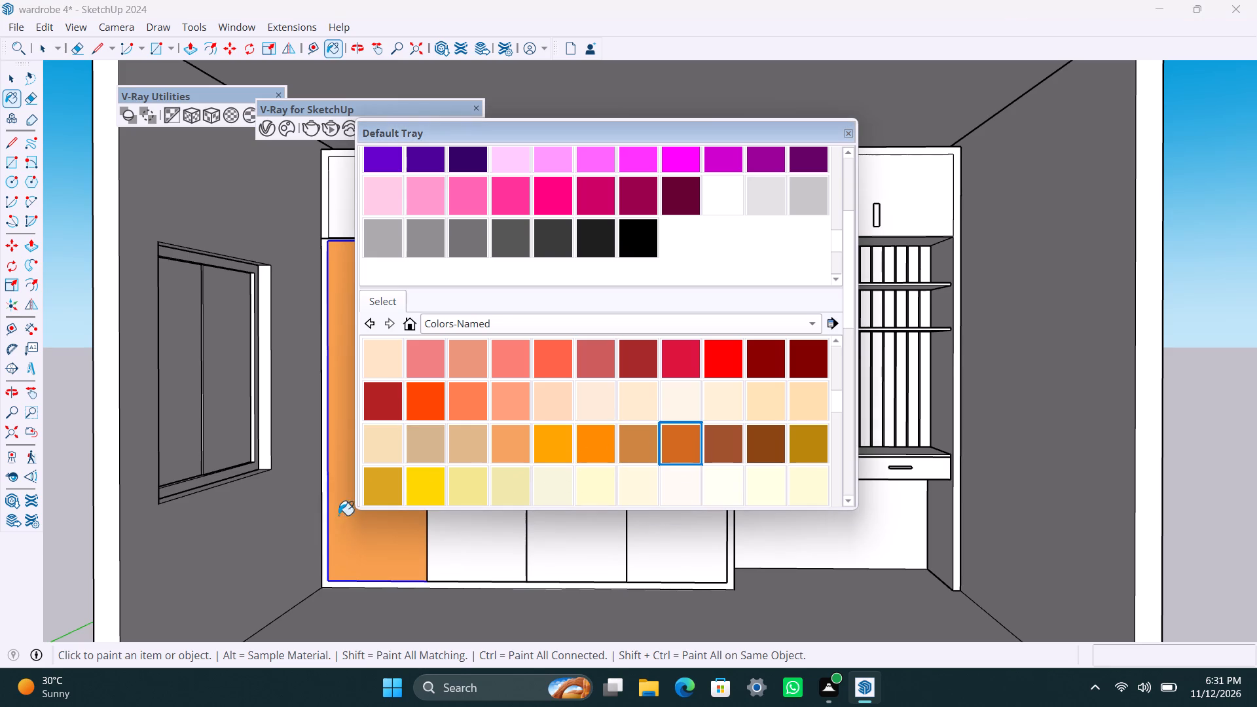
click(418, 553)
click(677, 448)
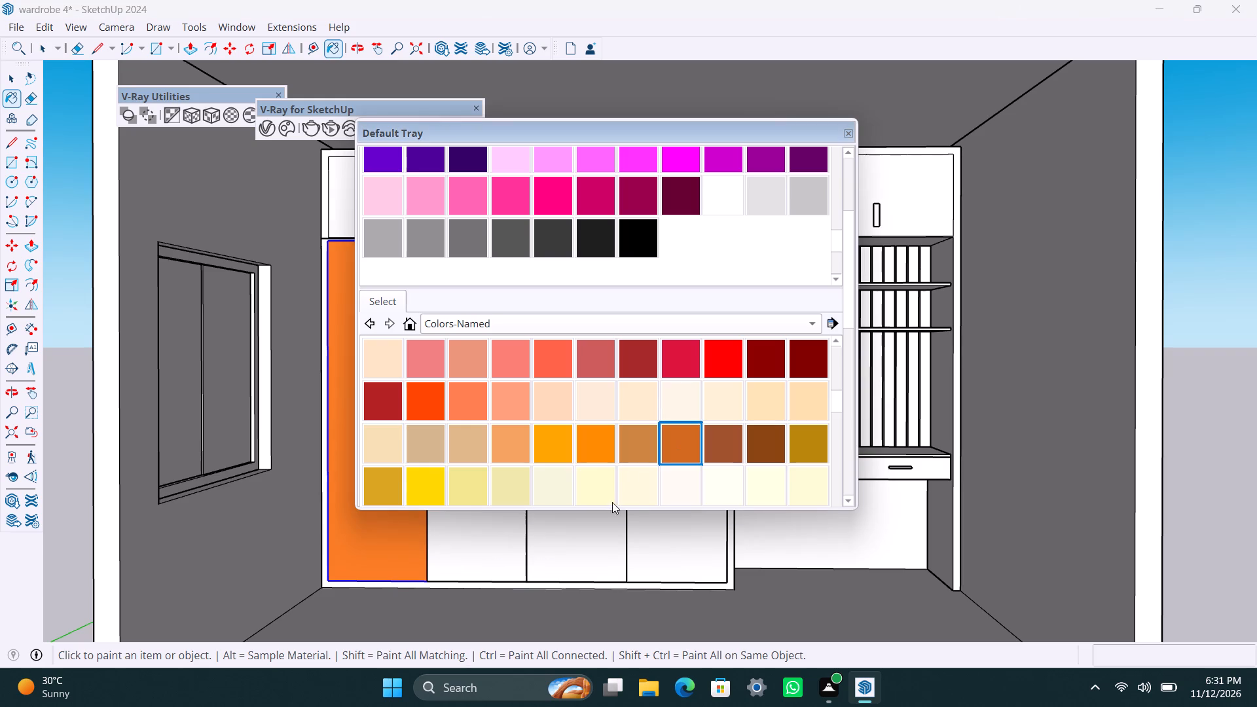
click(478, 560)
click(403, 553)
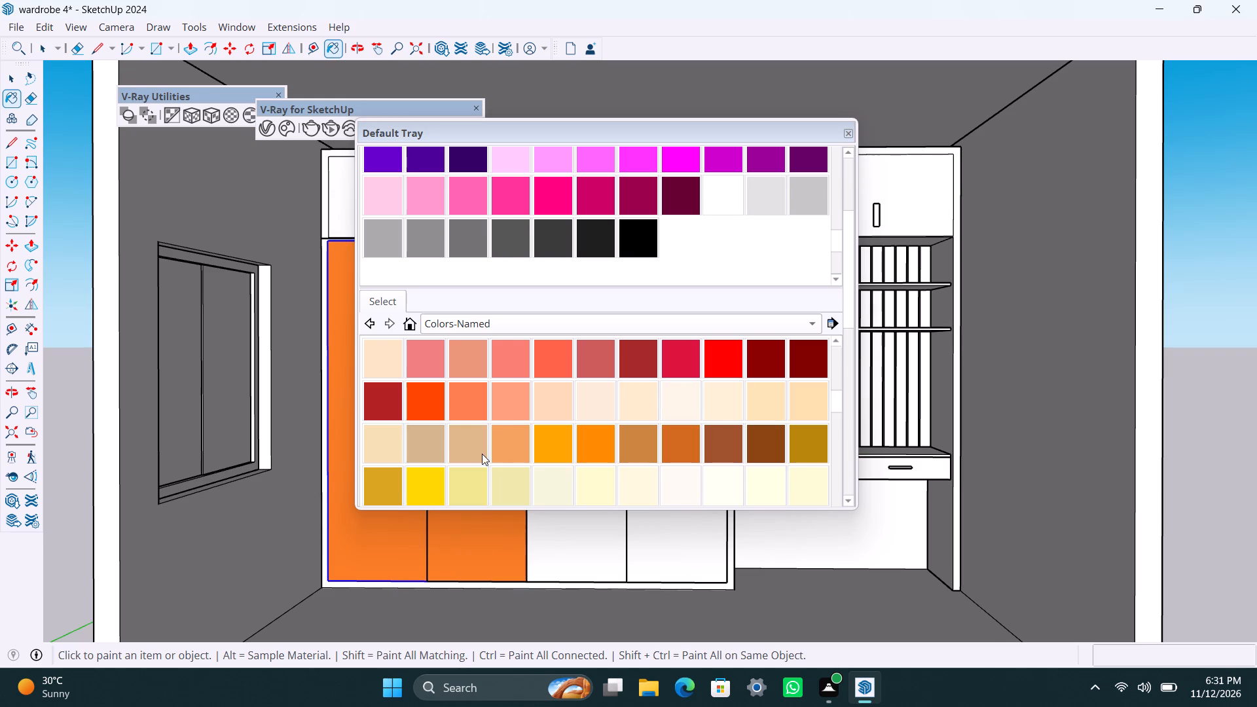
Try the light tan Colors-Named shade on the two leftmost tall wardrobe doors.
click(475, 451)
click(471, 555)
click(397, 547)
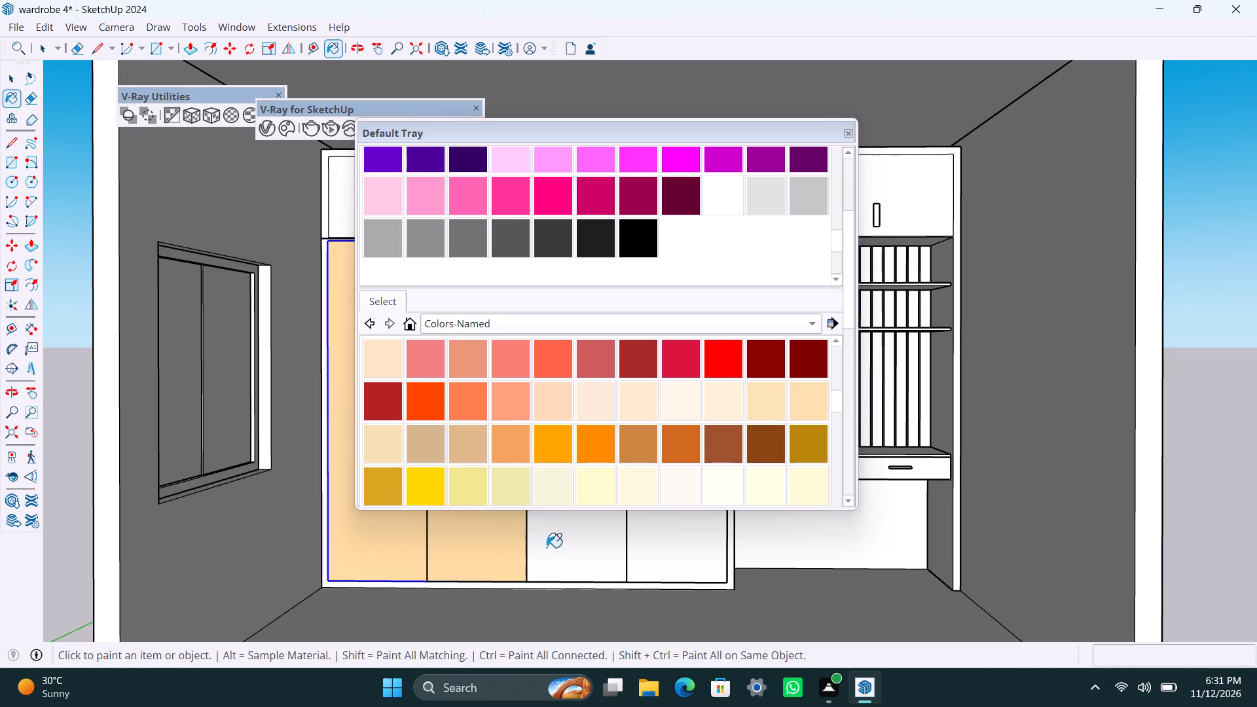
Paint all four tall wardrobe doors with the reddish-brown shade from Colors-Named.
click(714, 435)
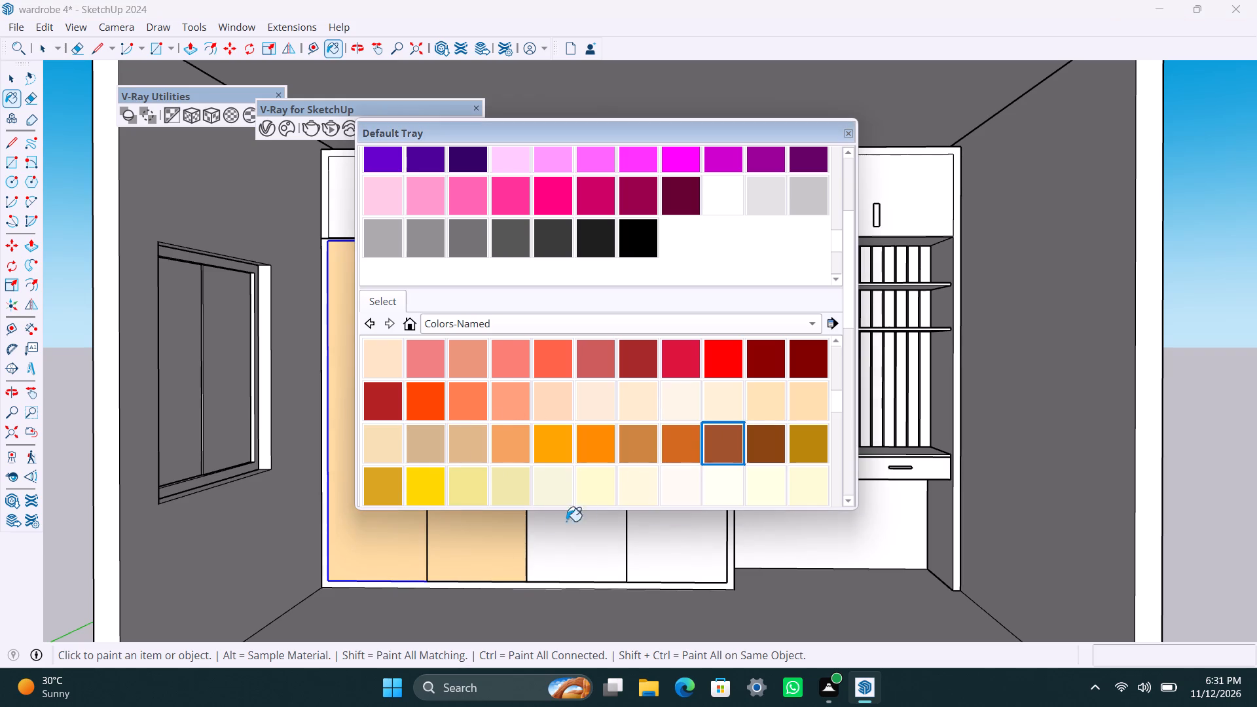
click(488, 547)
click(398, 543)
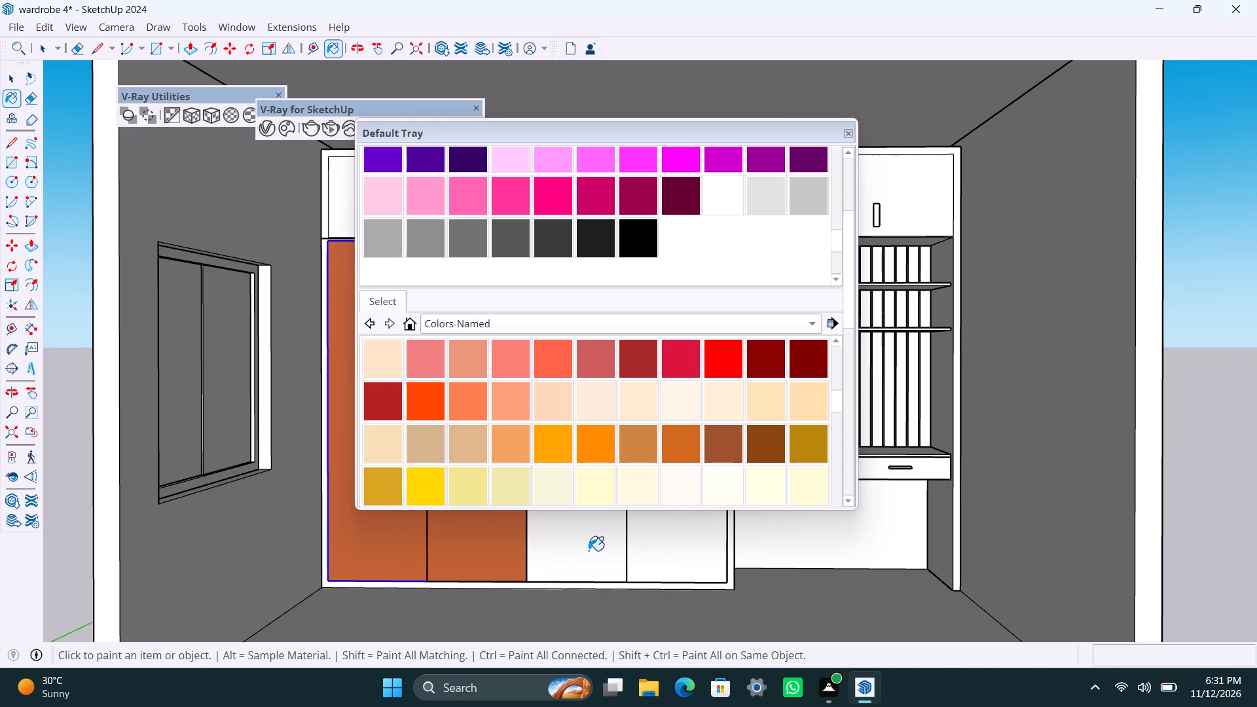
click(589, 551)
click(680, 553)
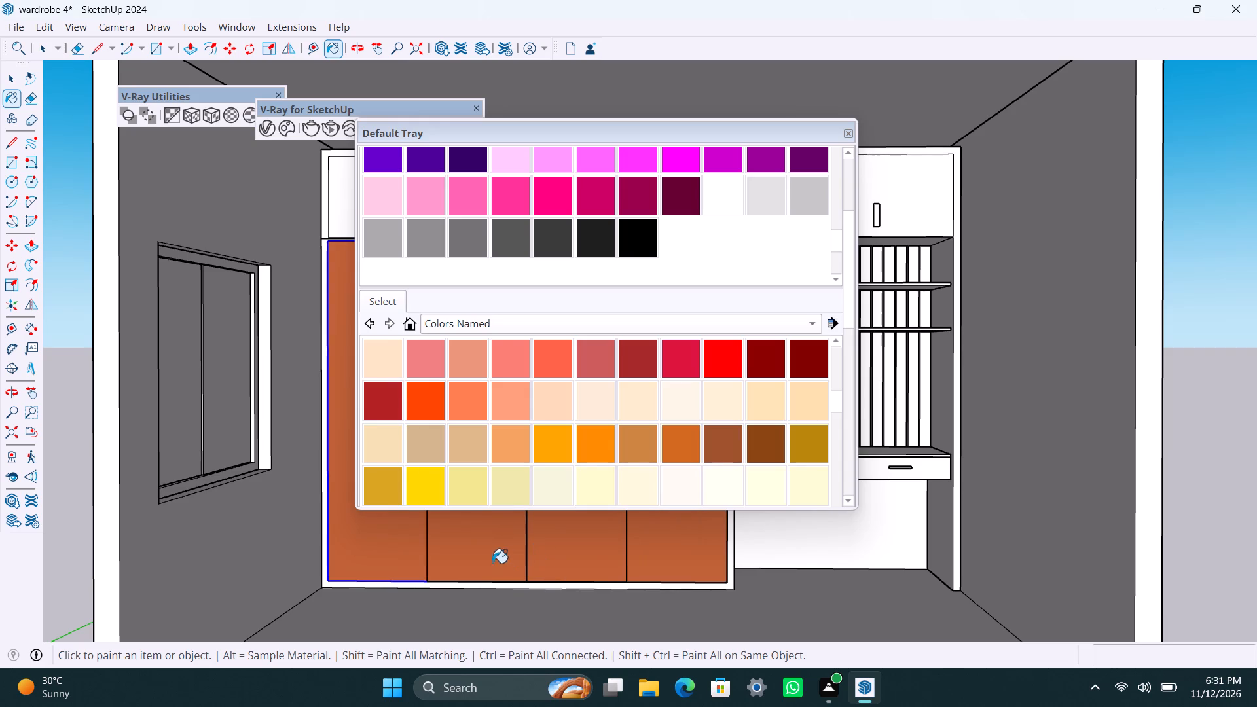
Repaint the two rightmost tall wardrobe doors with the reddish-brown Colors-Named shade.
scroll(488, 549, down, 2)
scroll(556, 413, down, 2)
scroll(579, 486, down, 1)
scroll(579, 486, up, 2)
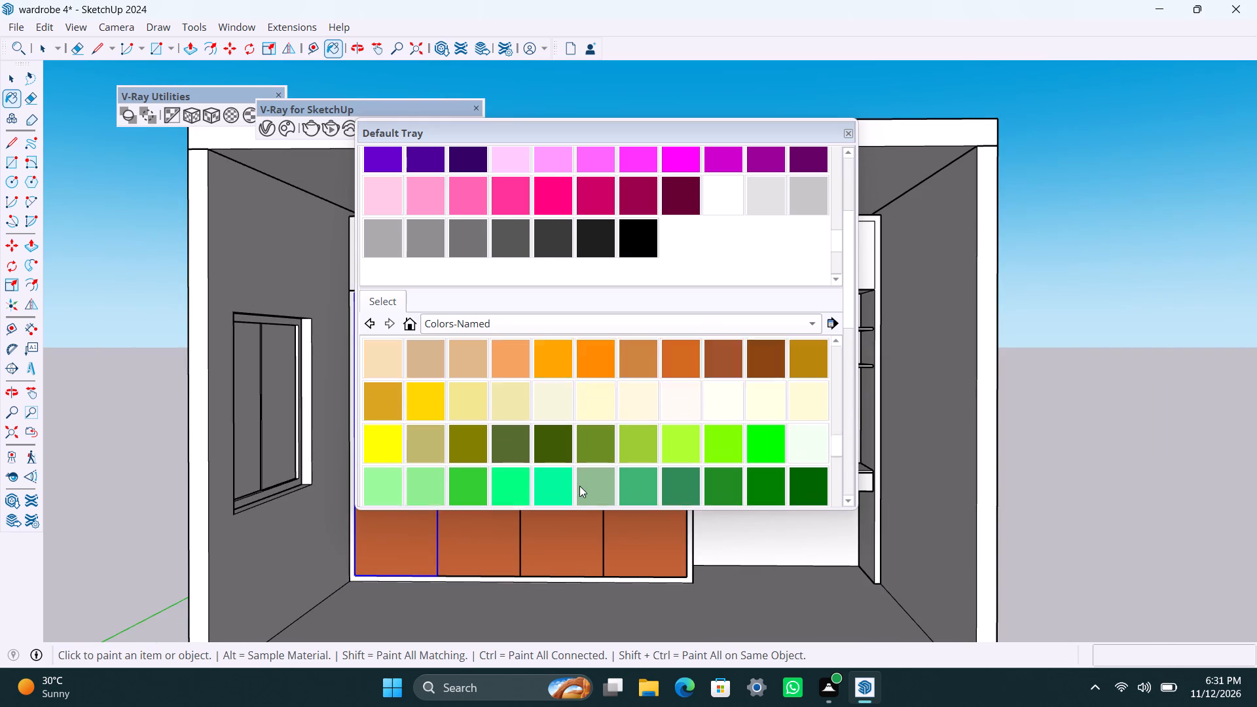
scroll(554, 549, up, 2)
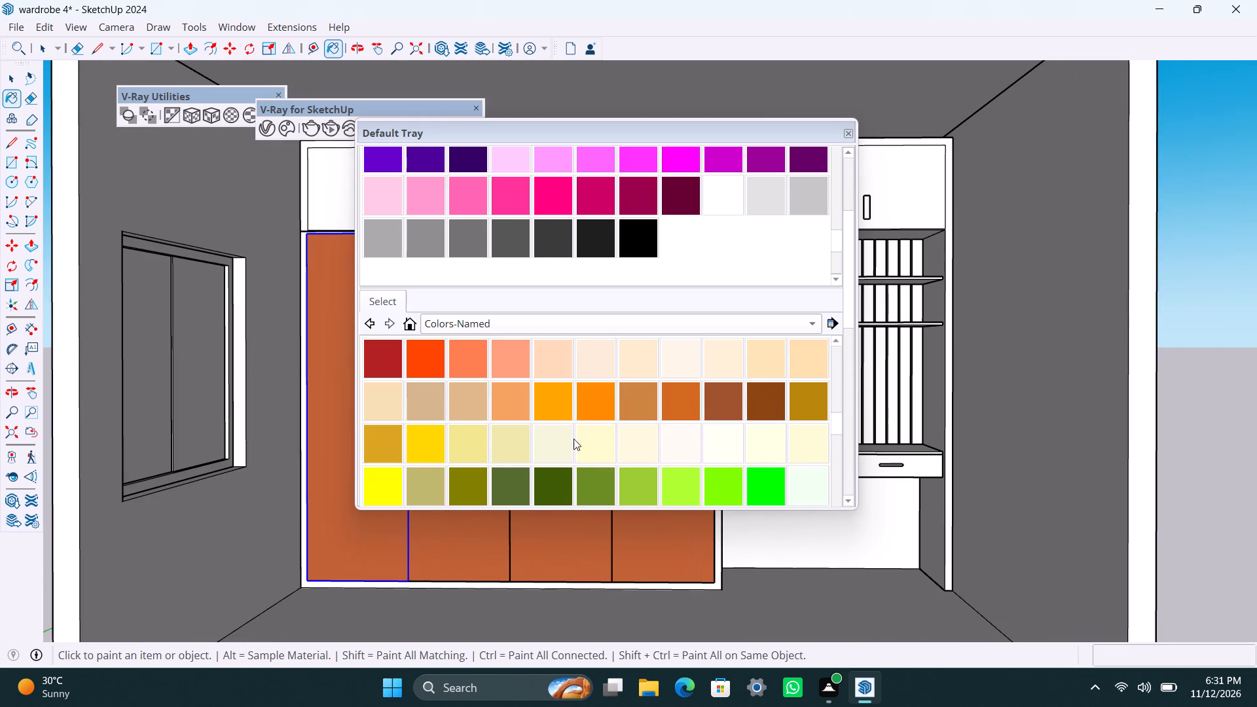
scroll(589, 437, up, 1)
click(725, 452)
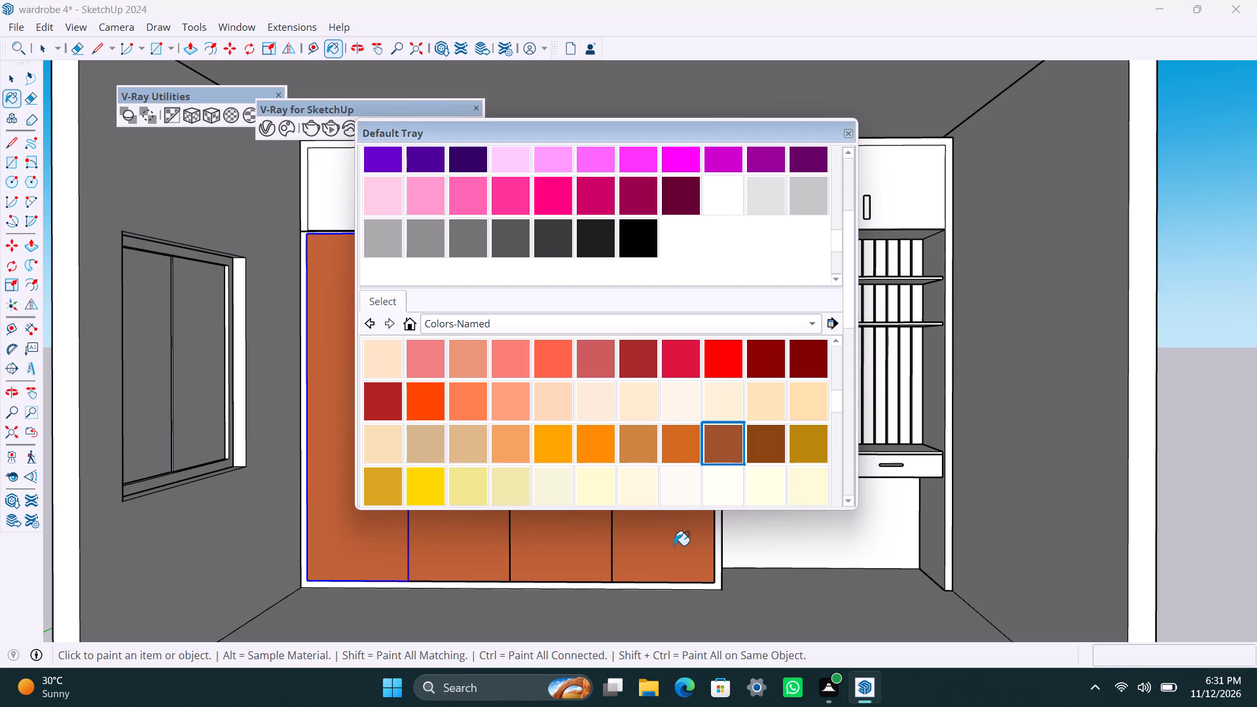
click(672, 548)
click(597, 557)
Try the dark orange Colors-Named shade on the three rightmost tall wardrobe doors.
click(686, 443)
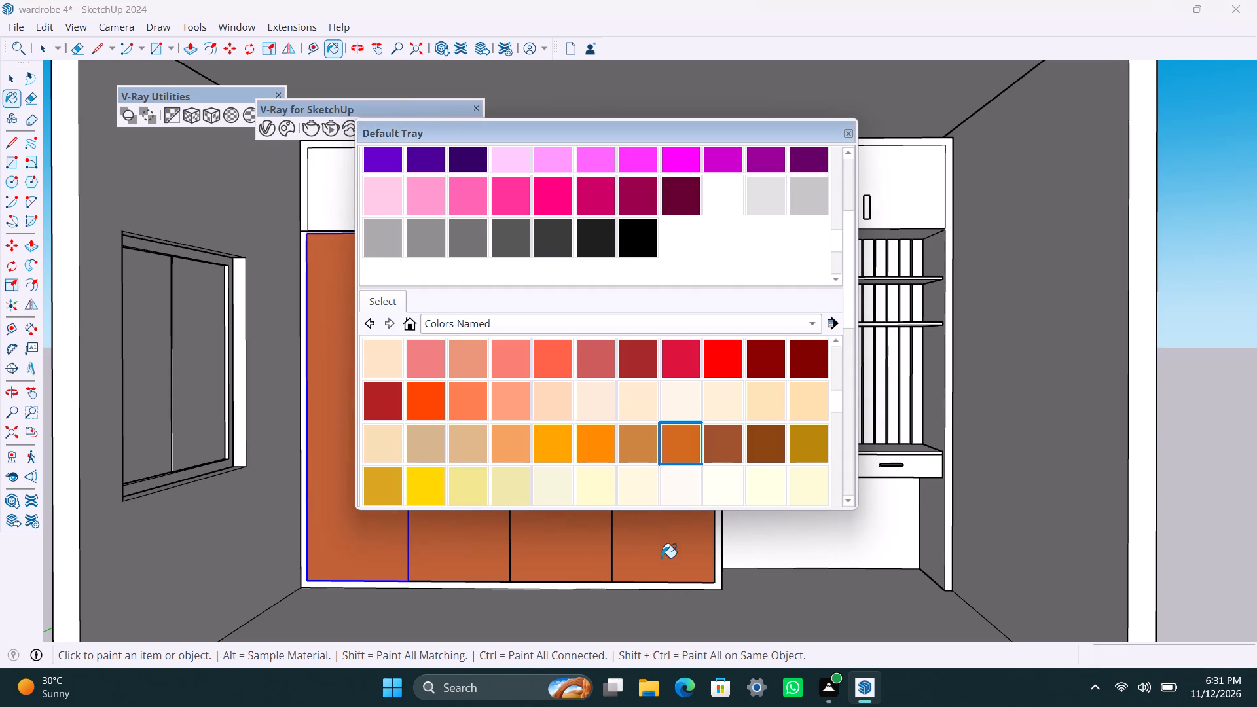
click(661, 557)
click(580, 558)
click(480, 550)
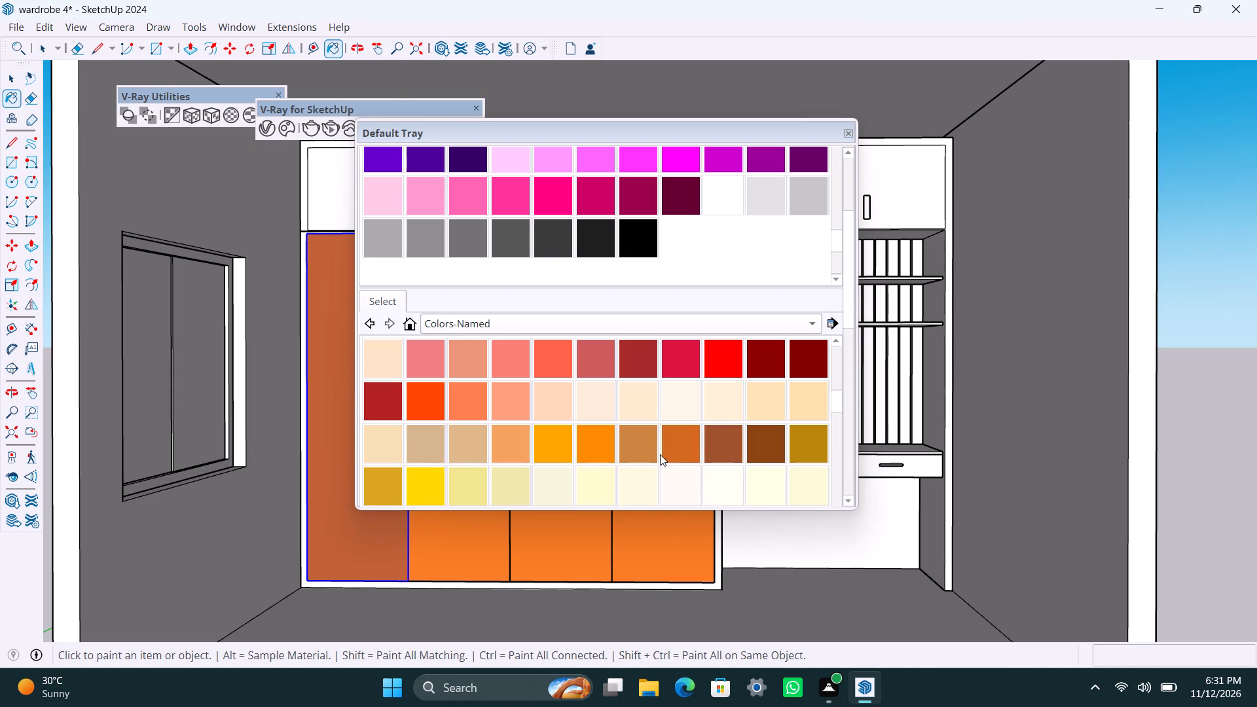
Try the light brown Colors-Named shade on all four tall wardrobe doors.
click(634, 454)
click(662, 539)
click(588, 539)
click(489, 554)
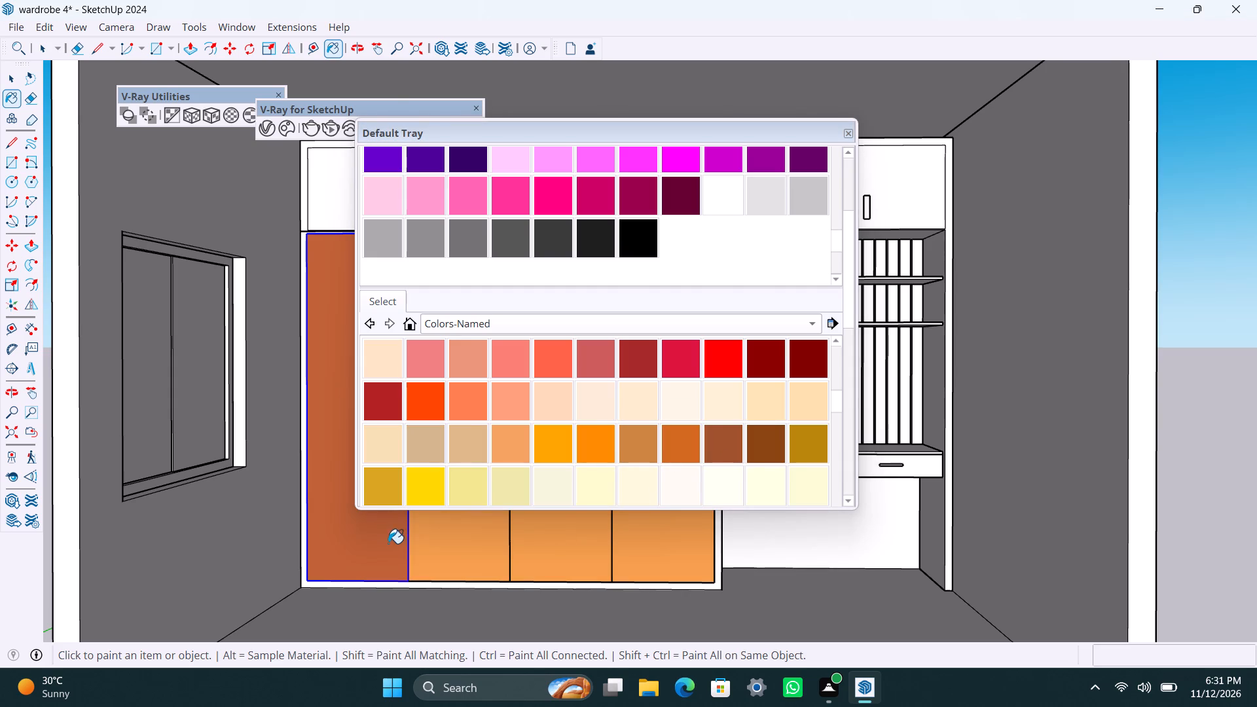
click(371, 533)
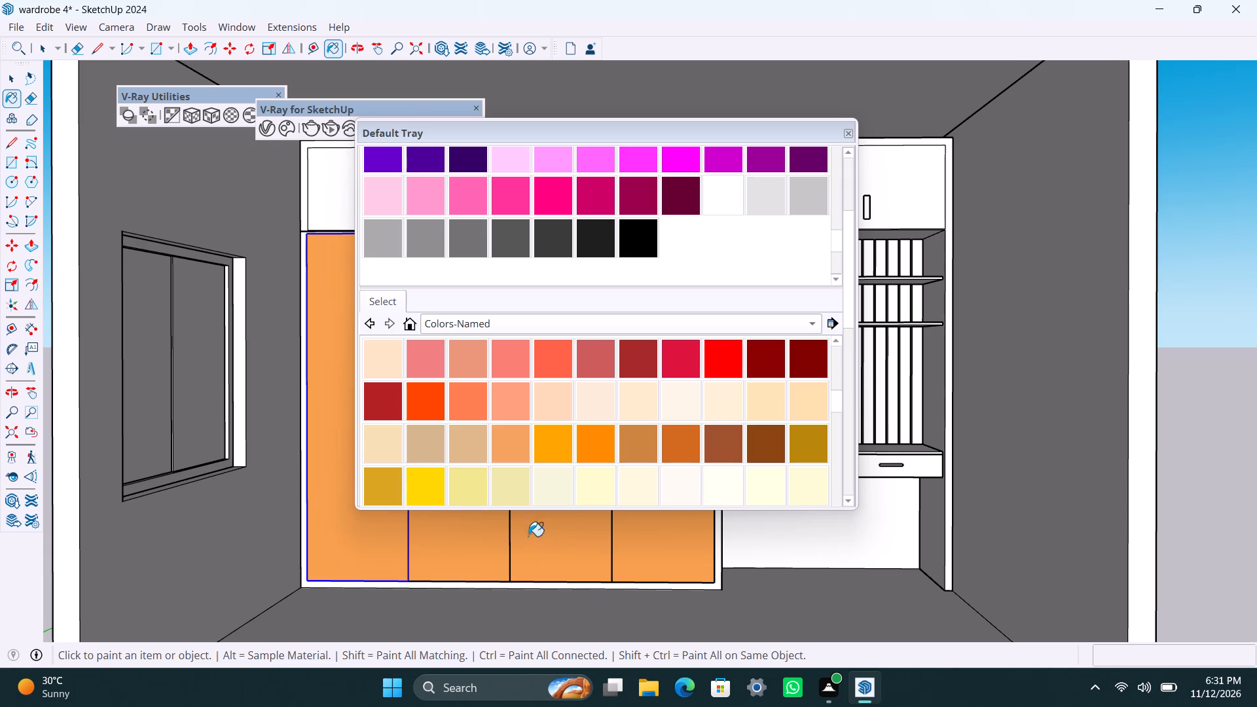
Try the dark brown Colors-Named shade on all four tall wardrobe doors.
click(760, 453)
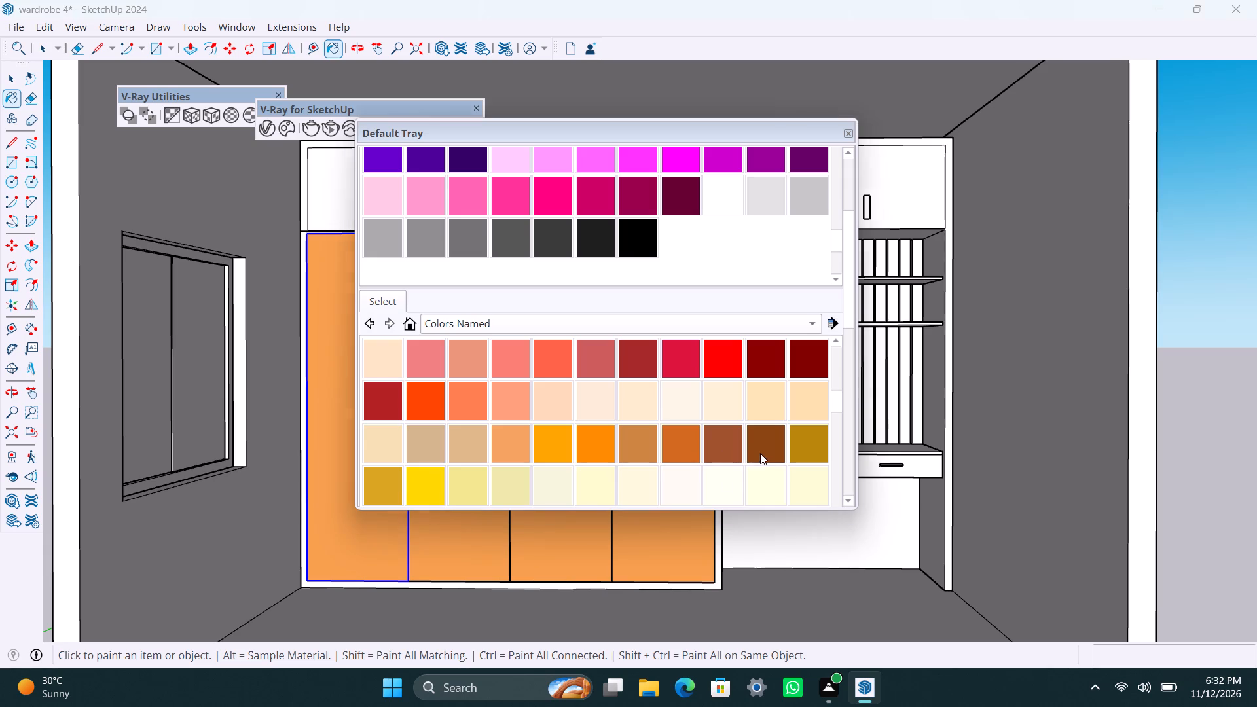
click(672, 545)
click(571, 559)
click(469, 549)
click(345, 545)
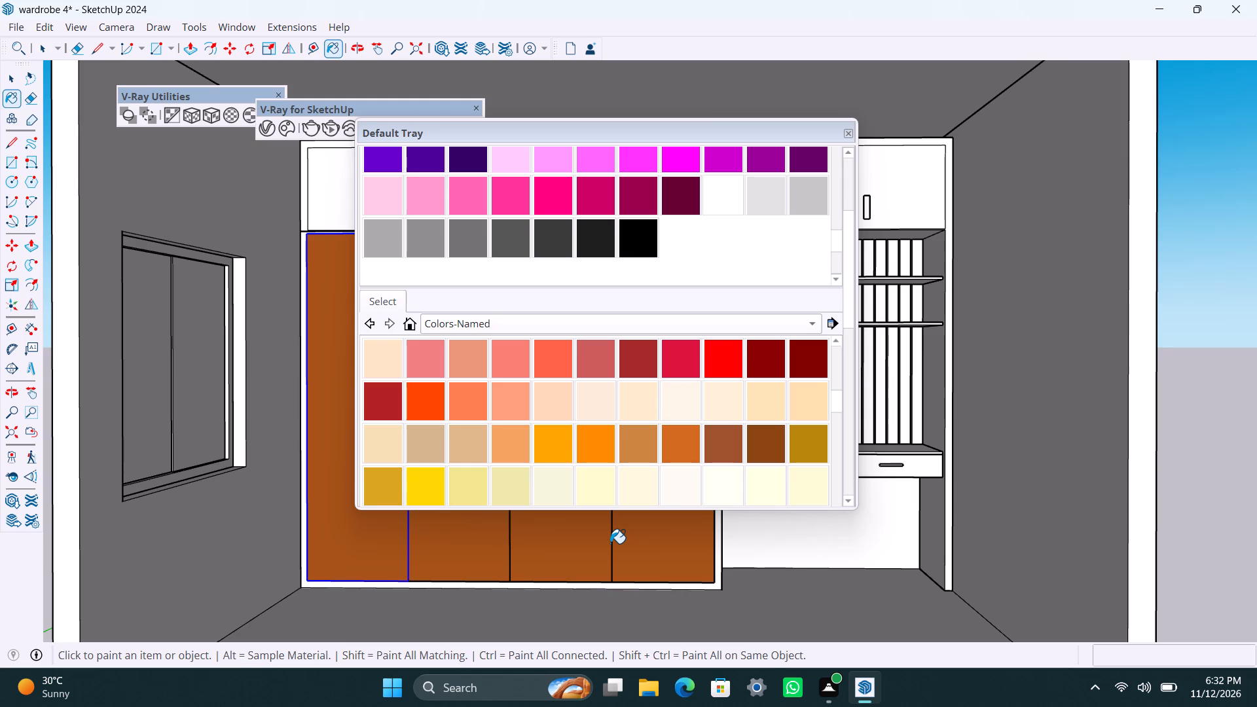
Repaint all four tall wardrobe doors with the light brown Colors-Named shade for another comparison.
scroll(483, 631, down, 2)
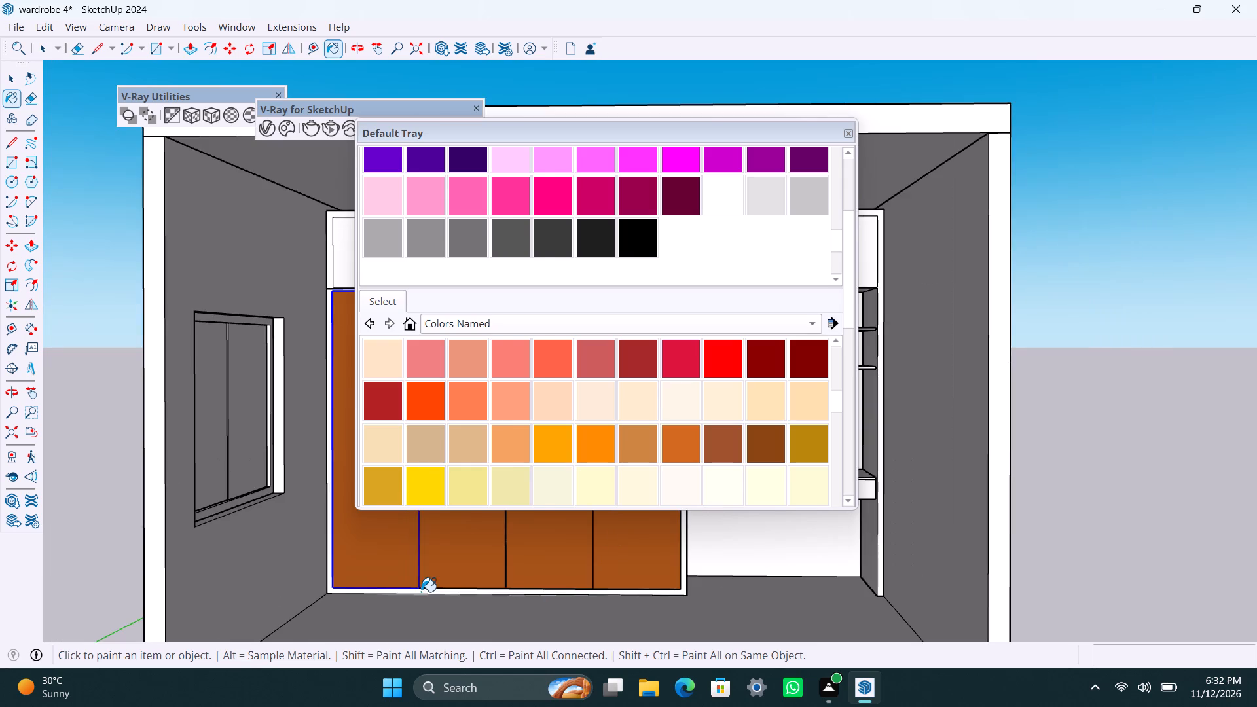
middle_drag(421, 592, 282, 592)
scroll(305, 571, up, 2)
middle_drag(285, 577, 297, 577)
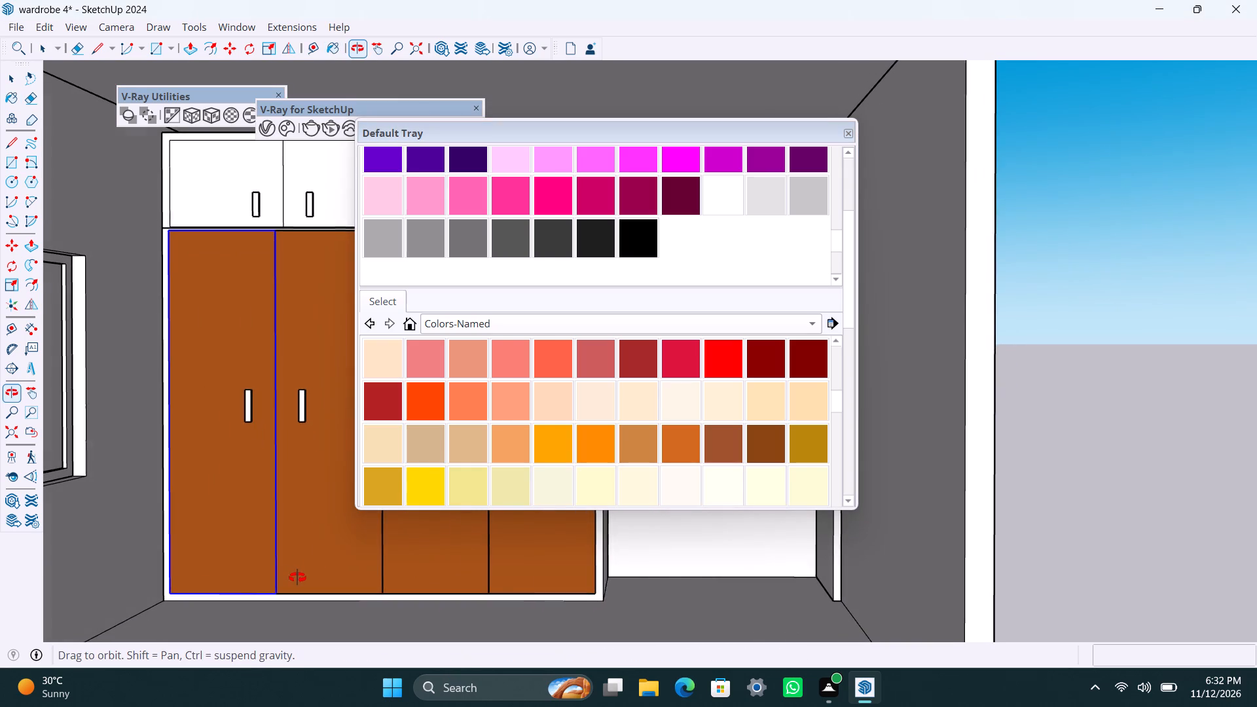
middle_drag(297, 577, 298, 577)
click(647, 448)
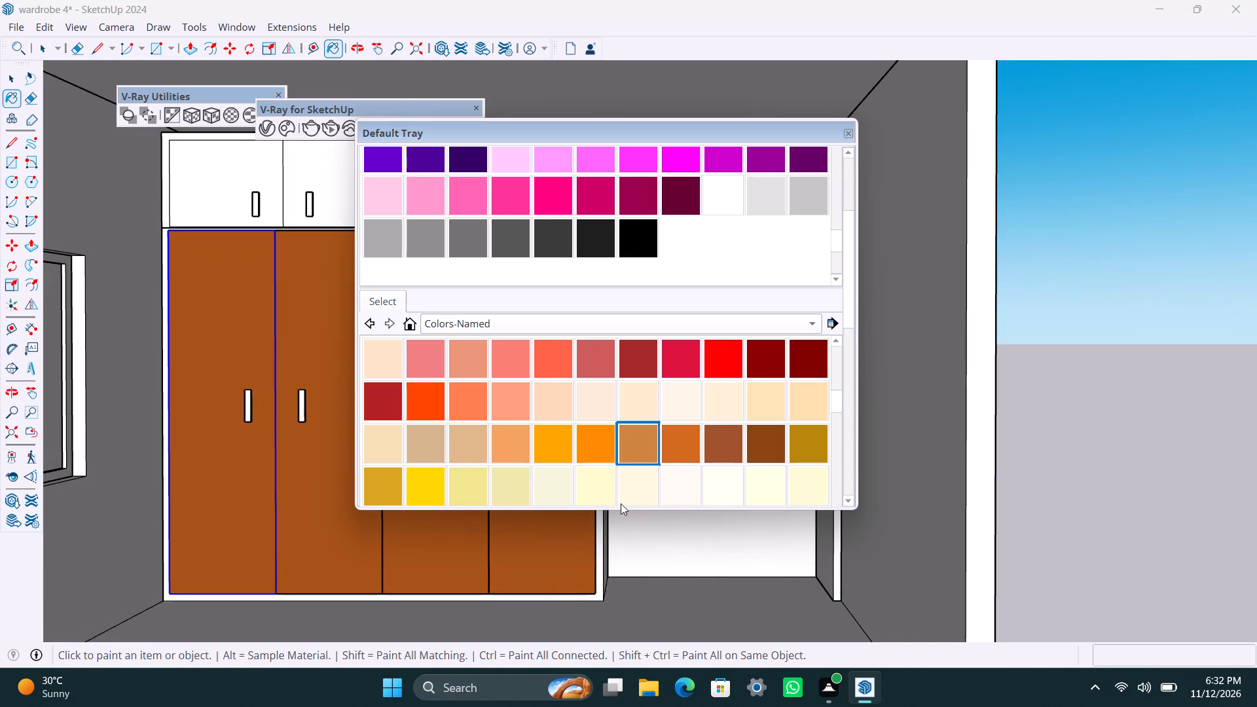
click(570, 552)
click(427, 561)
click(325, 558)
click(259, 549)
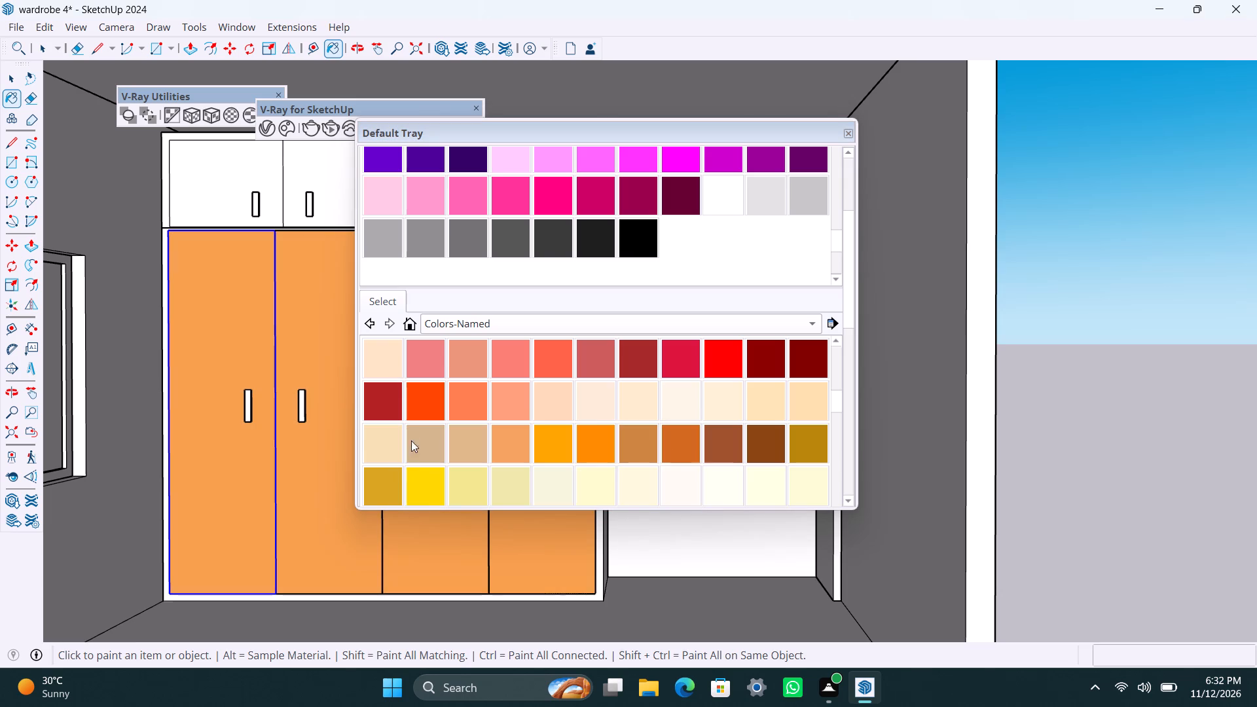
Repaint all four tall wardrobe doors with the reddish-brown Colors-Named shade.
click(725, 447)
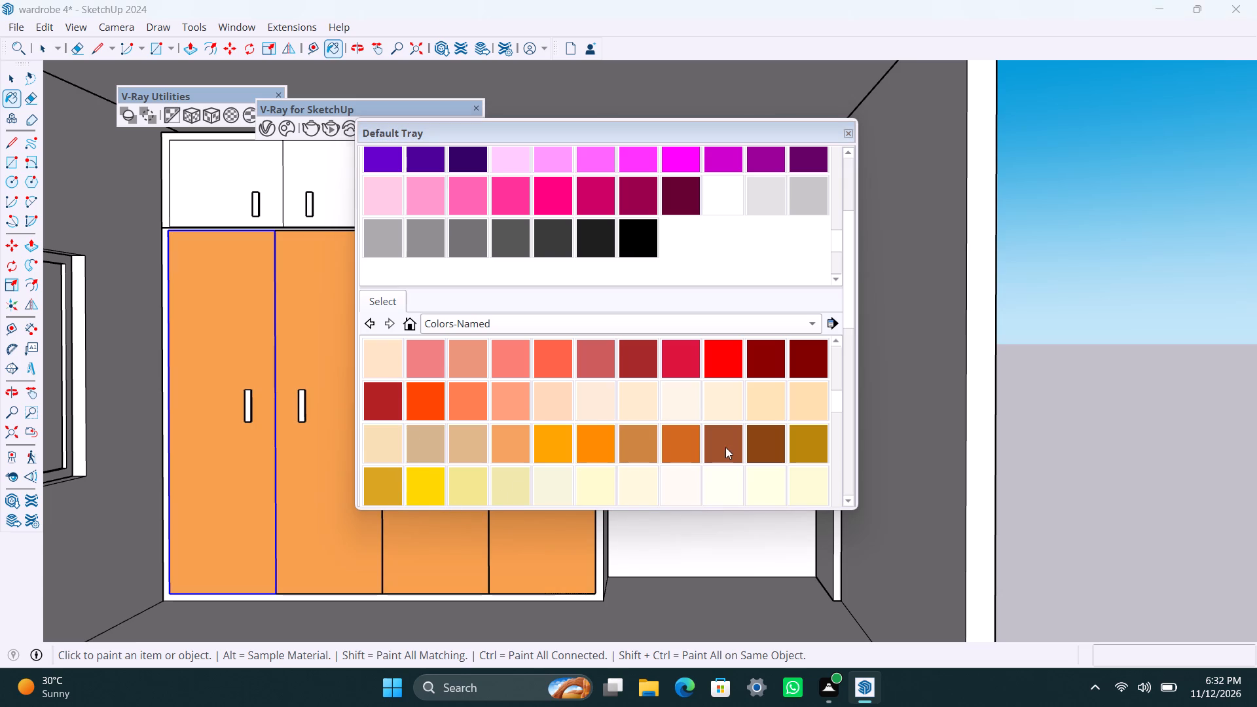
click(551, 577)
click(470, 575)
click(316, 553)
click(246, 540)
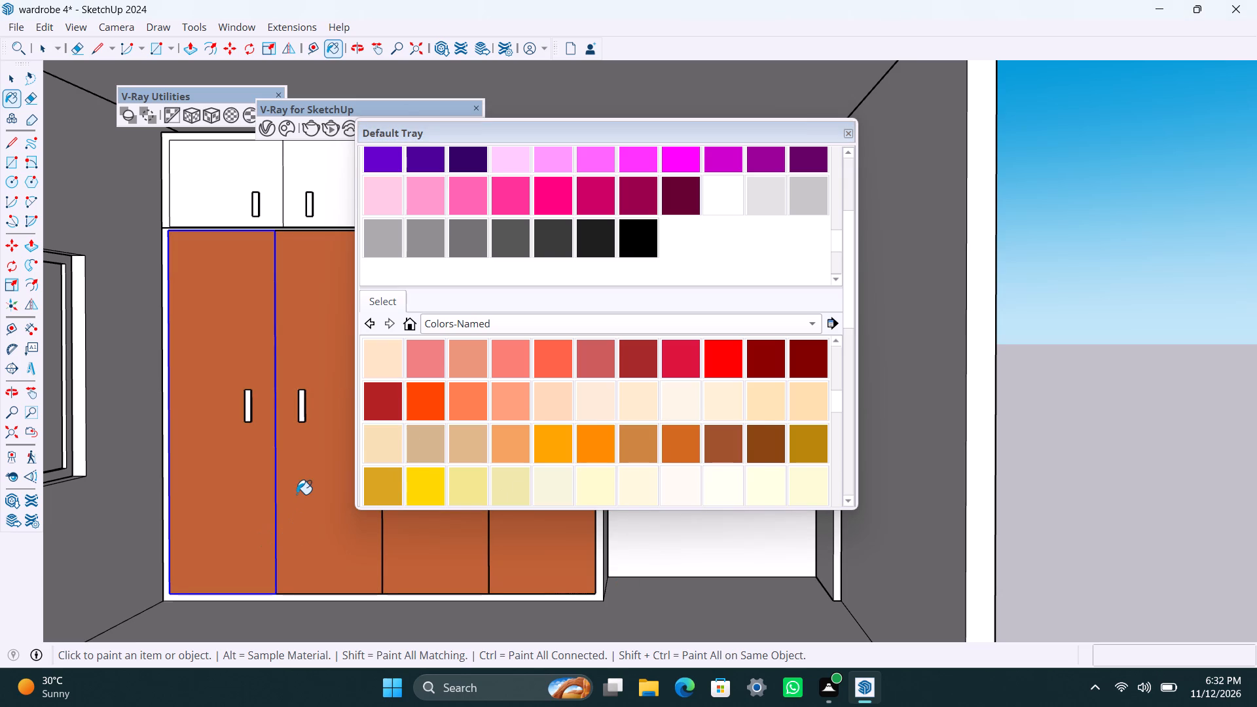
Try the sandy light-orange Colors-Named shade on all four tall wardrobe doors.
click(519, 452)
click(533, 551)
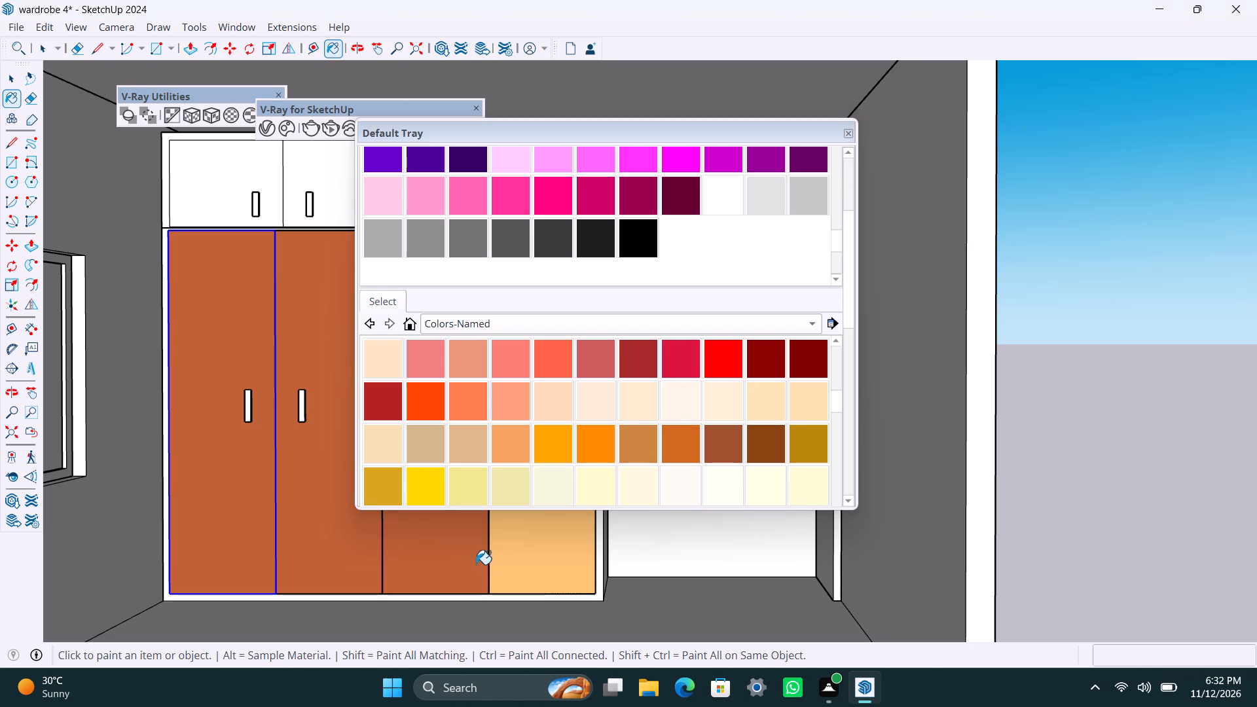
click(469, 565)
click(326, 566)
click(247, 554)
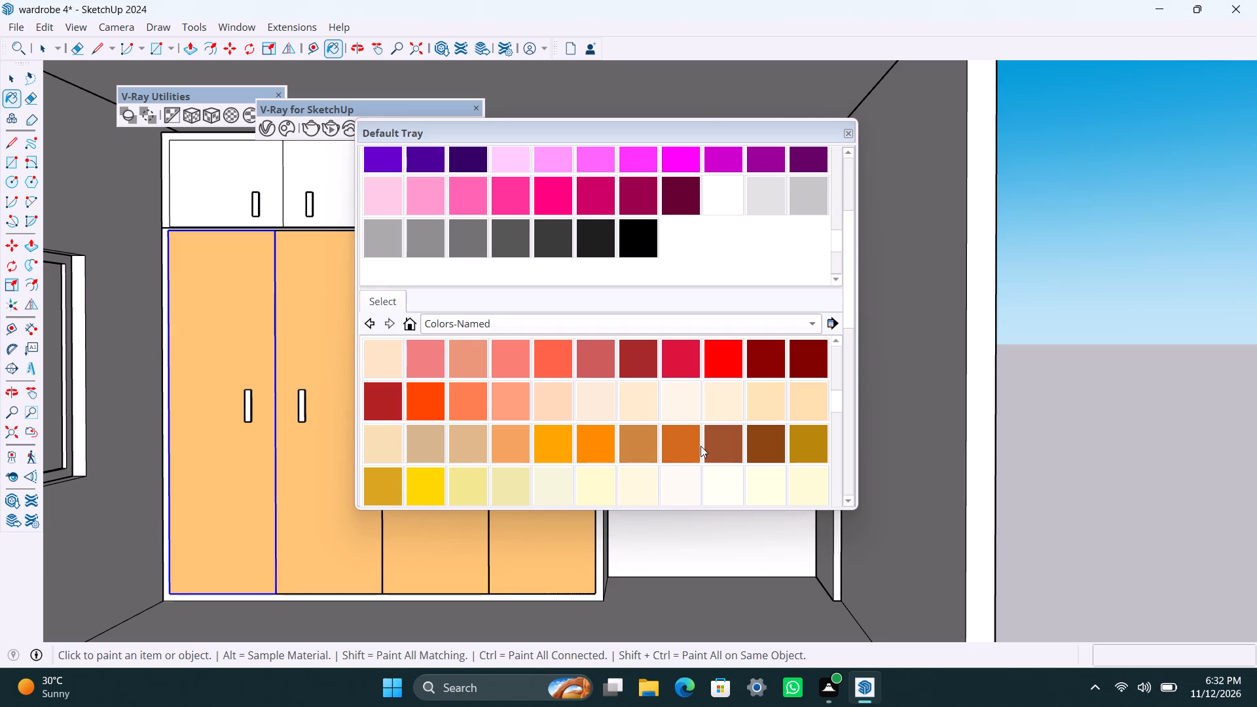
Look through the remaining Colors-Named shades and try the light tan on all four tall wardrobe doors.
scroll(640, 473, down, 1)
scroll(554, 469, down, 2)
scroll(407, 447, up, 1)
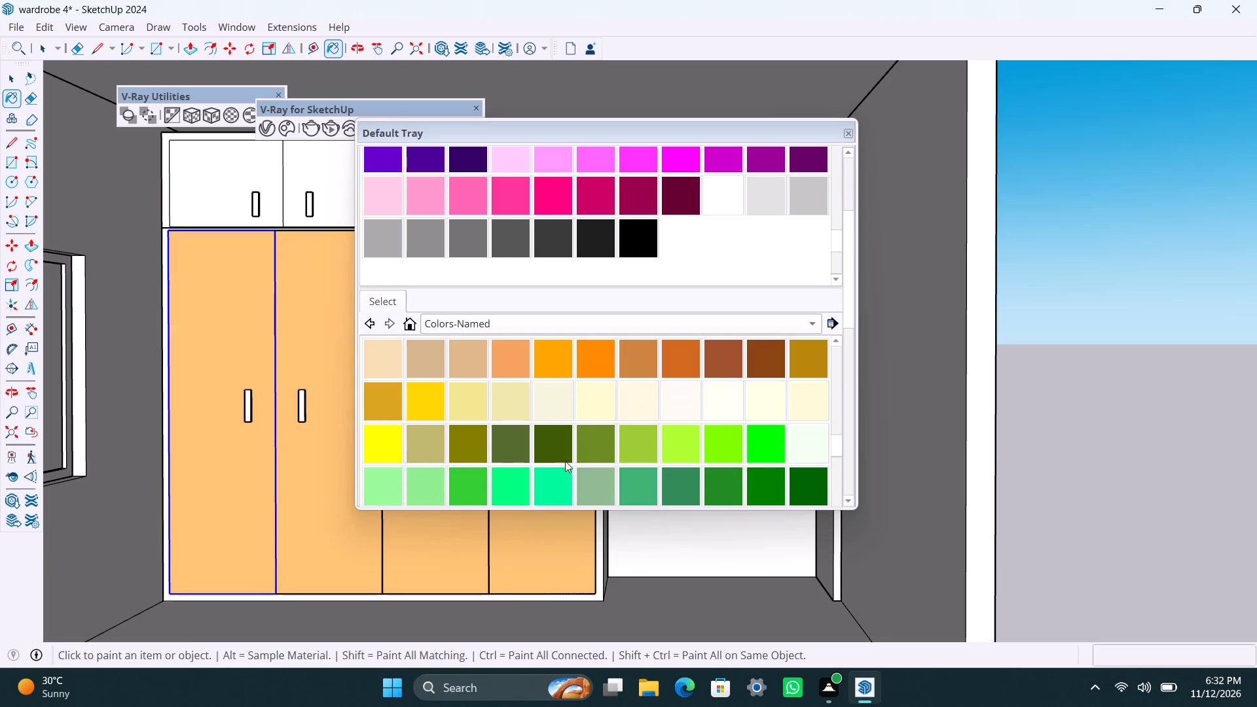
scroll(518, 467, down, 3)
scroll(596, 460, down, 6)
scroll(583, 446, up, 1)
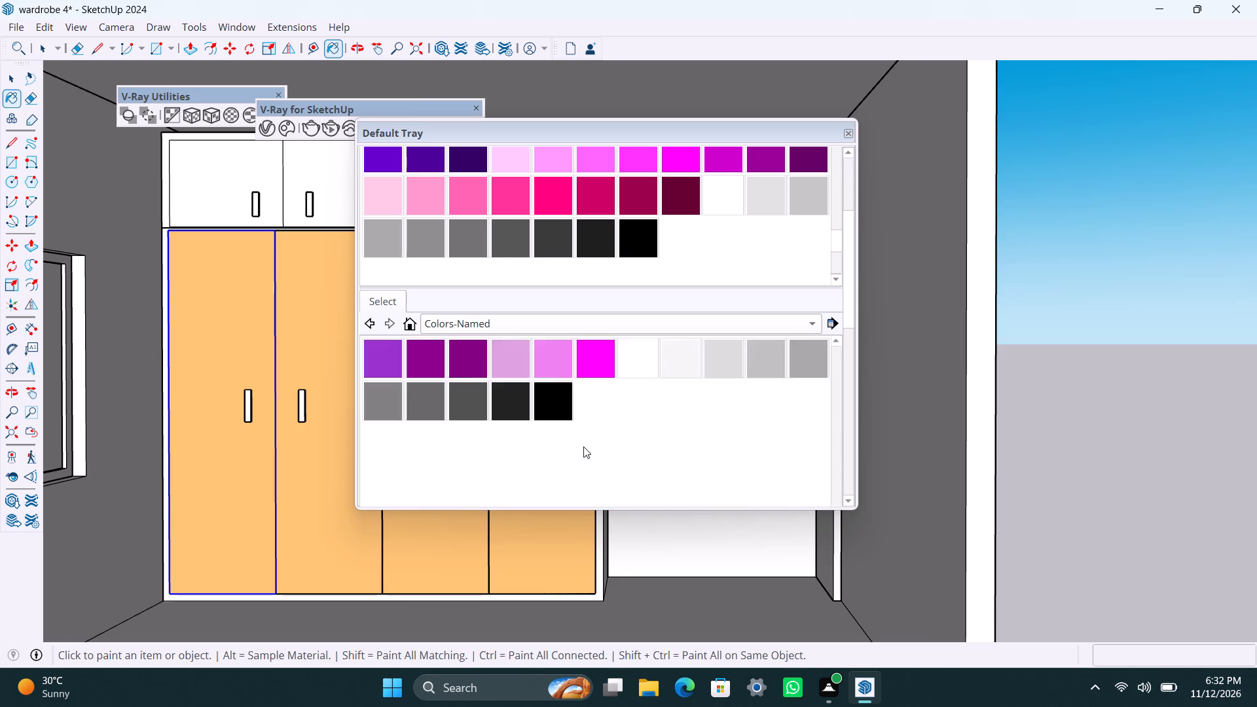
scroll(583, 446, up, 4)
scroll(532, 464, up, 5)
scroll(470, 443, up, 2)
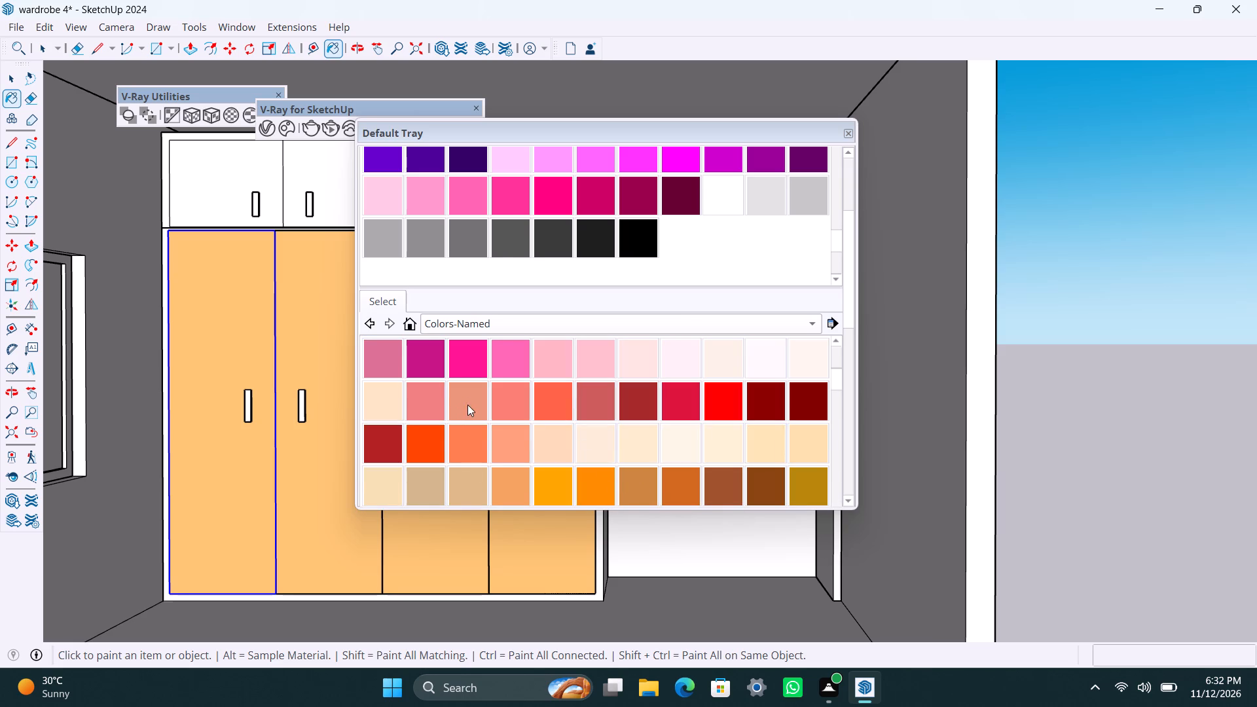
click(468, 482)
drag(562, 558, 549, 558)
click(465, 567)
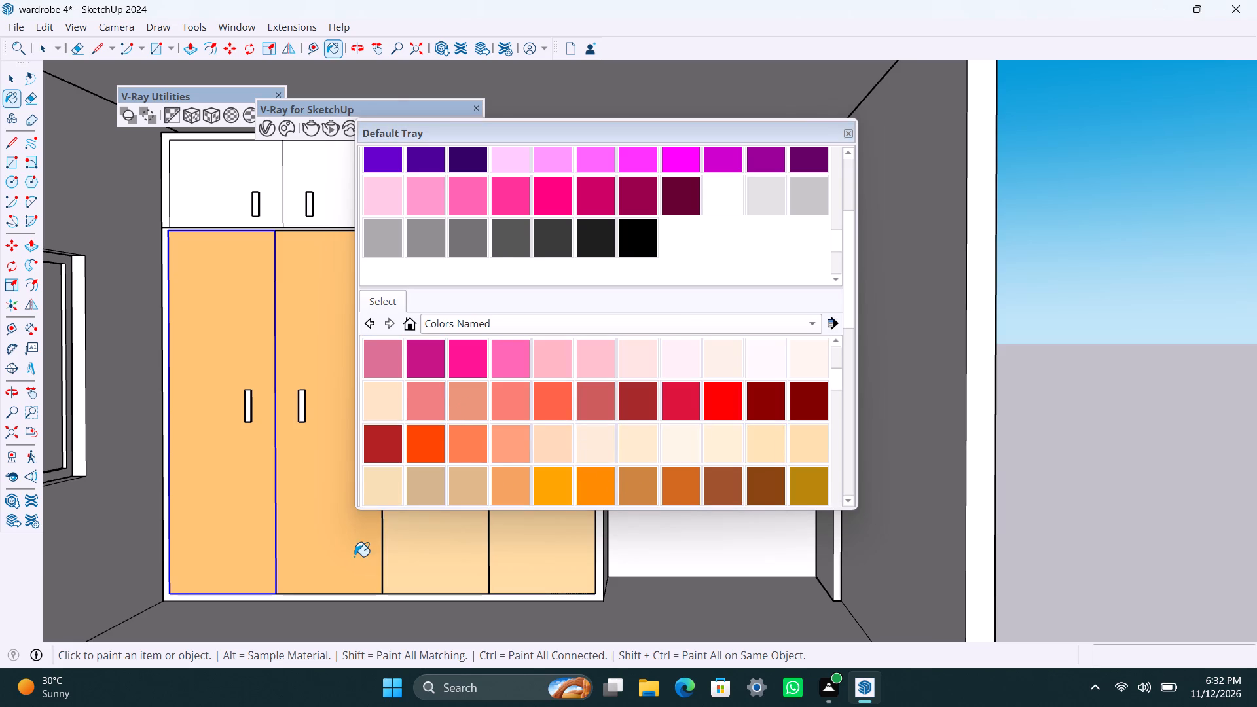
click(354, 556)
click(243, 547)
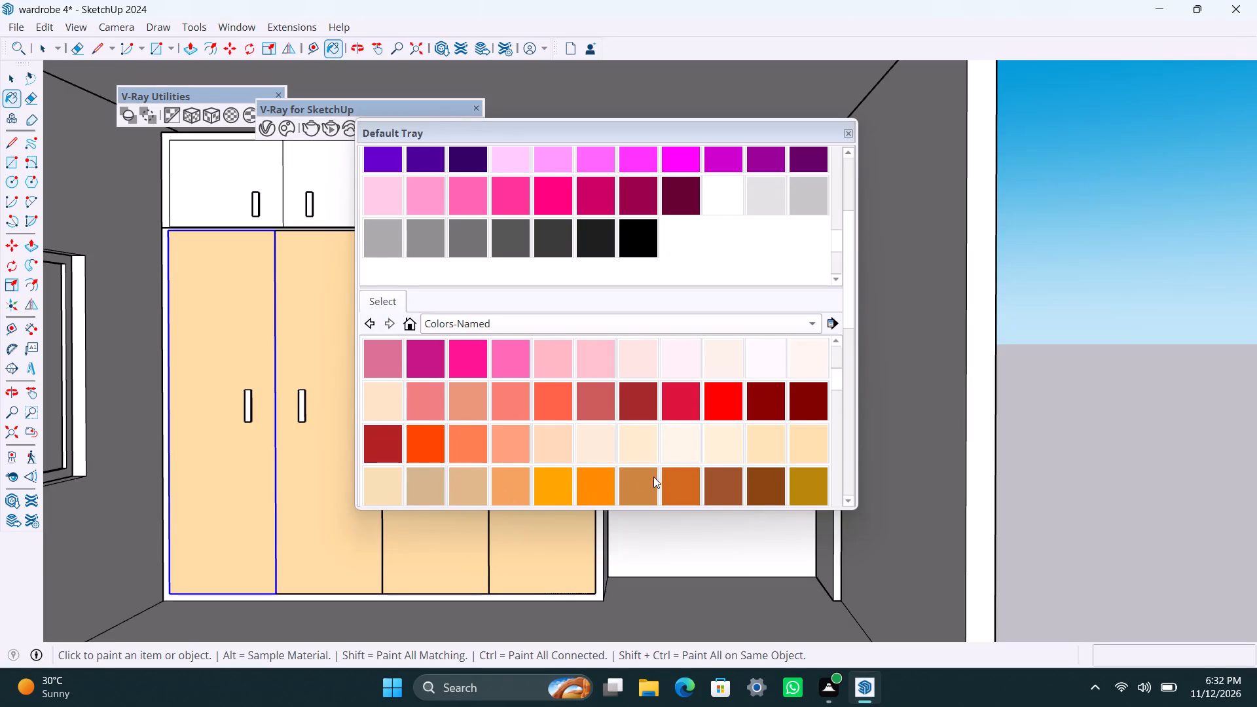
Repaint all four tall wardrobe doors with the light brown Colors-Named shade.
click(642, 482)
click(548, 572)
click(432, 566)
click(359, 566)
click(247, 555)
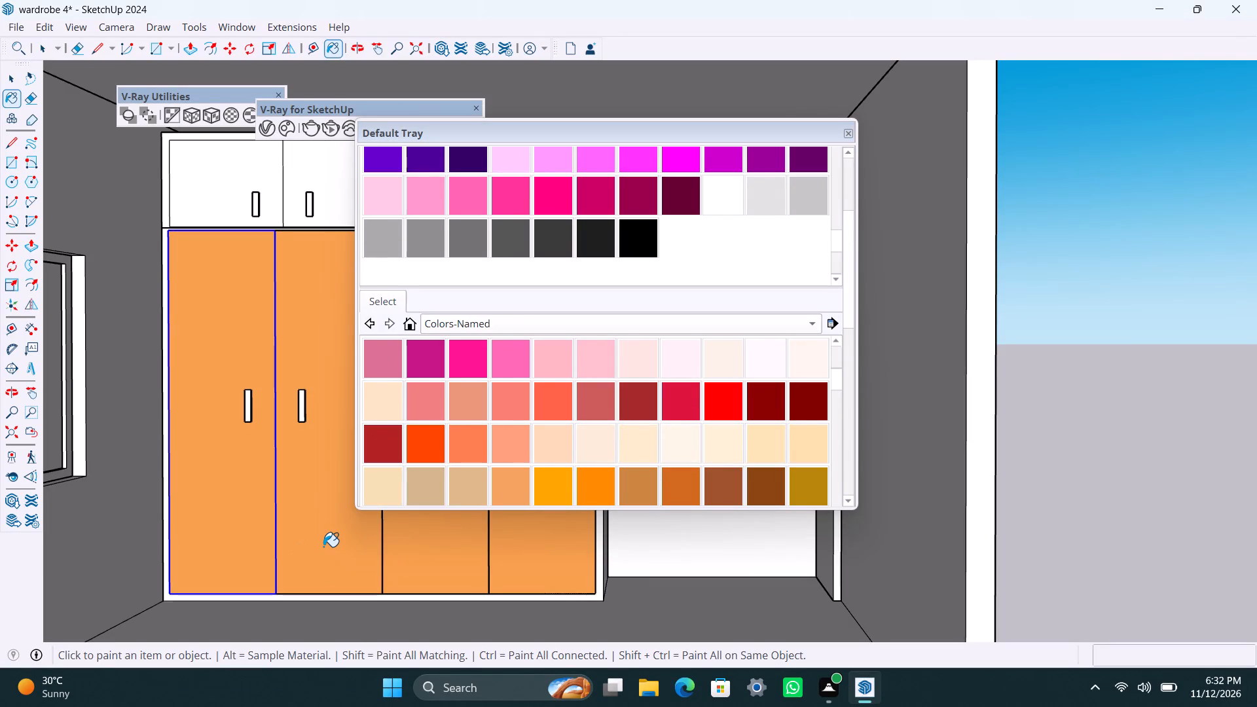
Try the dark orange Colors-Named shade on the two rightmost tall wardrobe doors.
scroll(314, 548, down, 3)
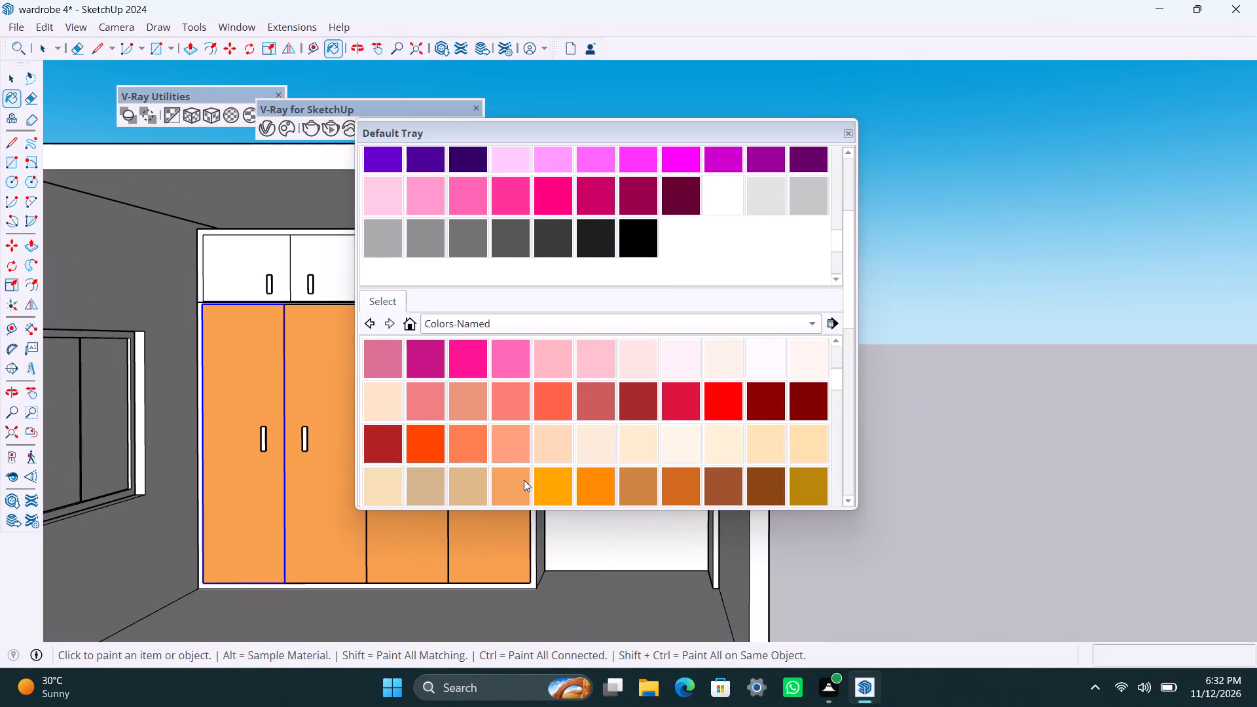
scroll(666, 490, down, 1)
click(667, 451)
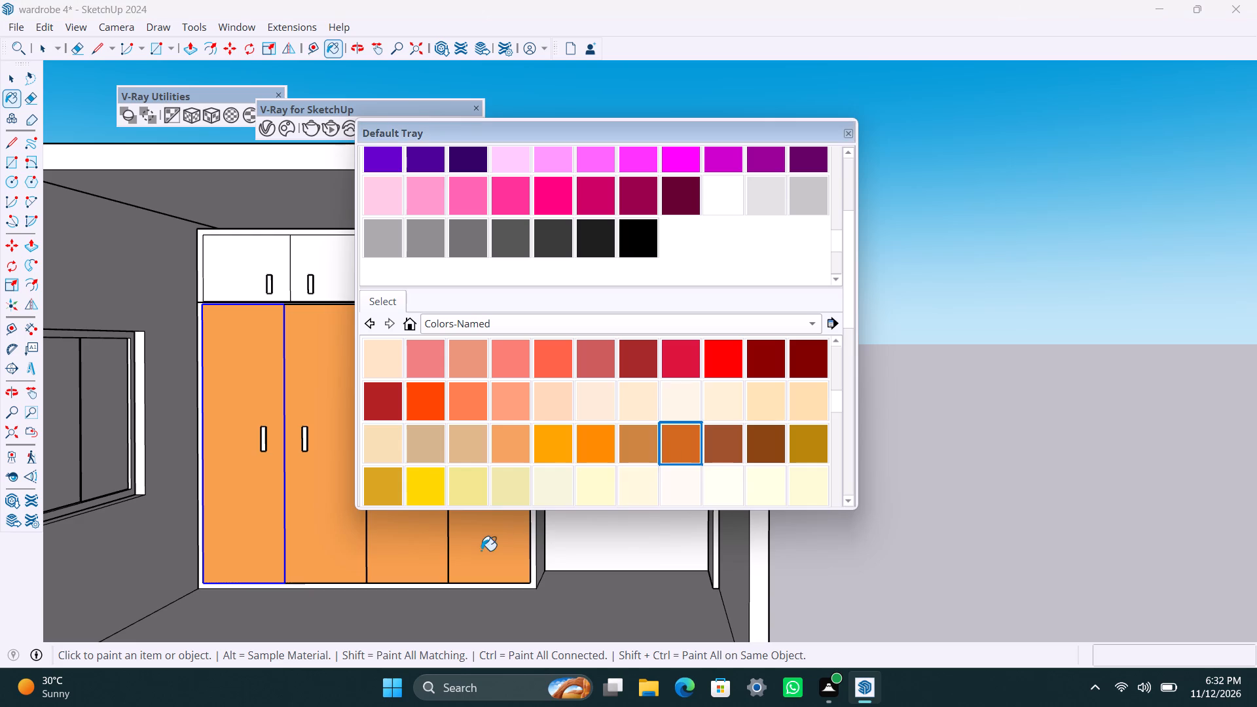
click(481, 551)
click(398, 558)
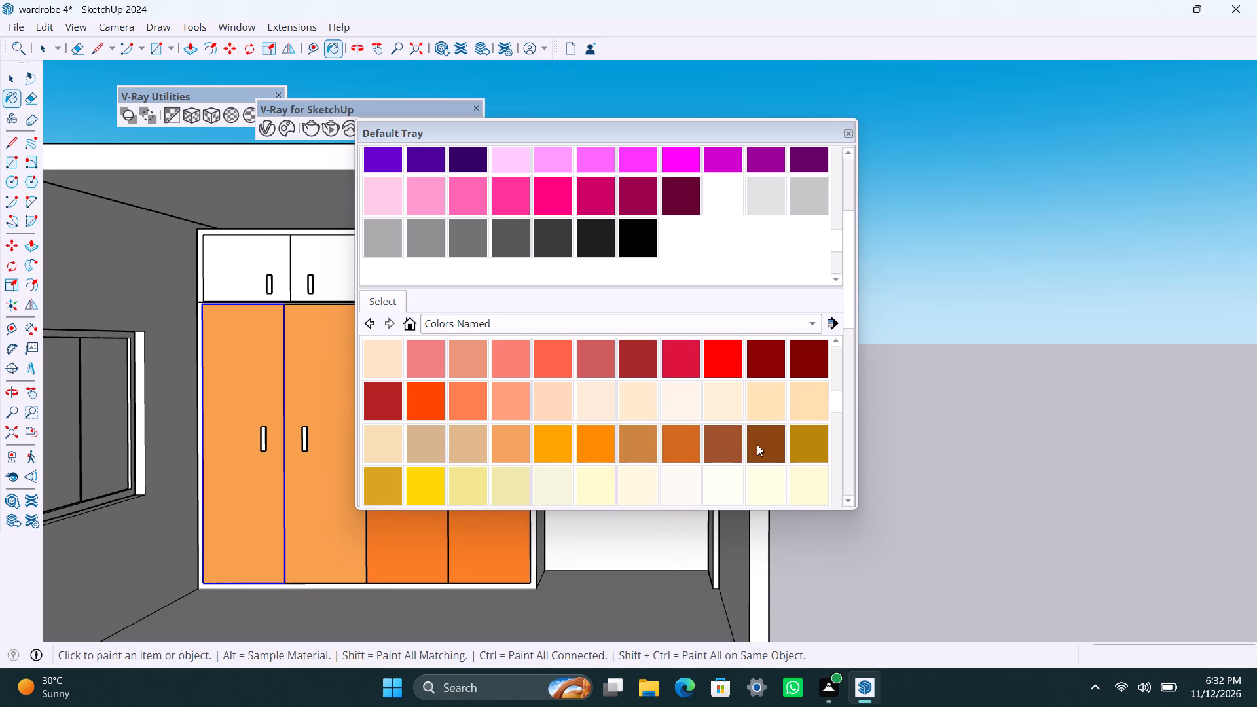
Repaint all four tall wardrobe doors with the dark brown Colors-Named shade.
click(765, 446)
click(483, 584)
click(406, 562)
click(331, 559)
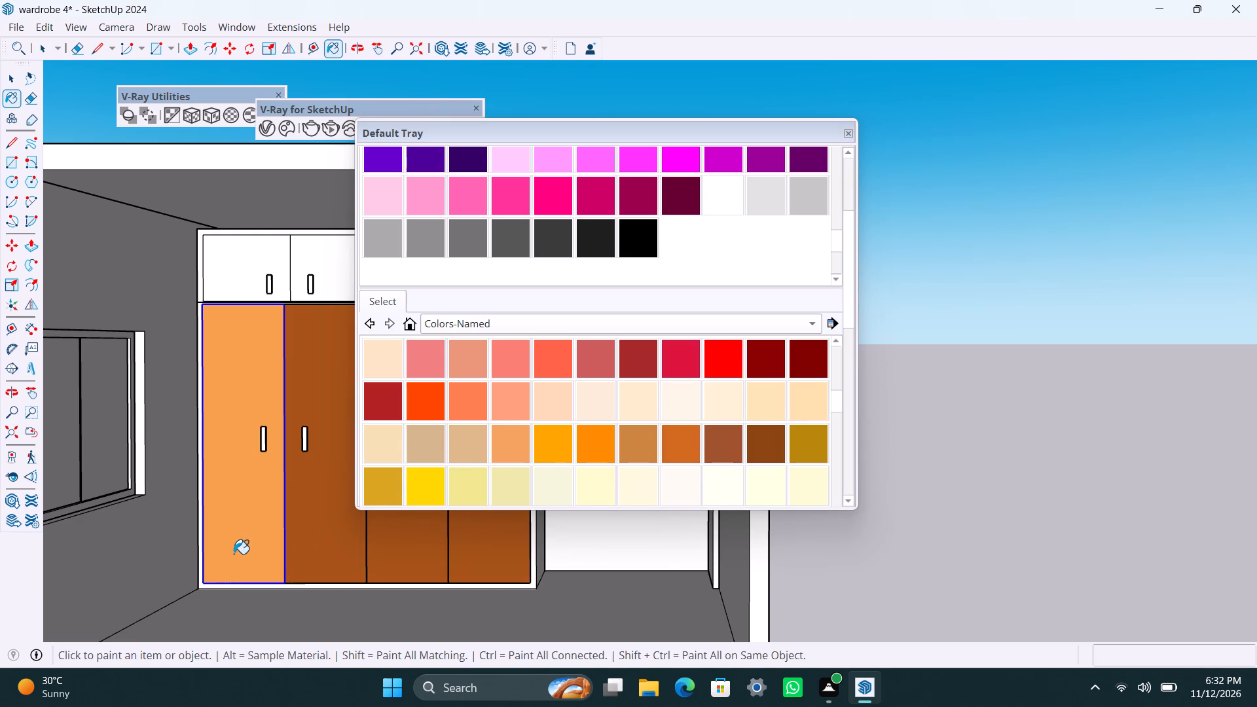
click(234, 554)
Paint all four tall wardrobe doors with the reddish-brown Colors-Named shade.
click(718, 444)
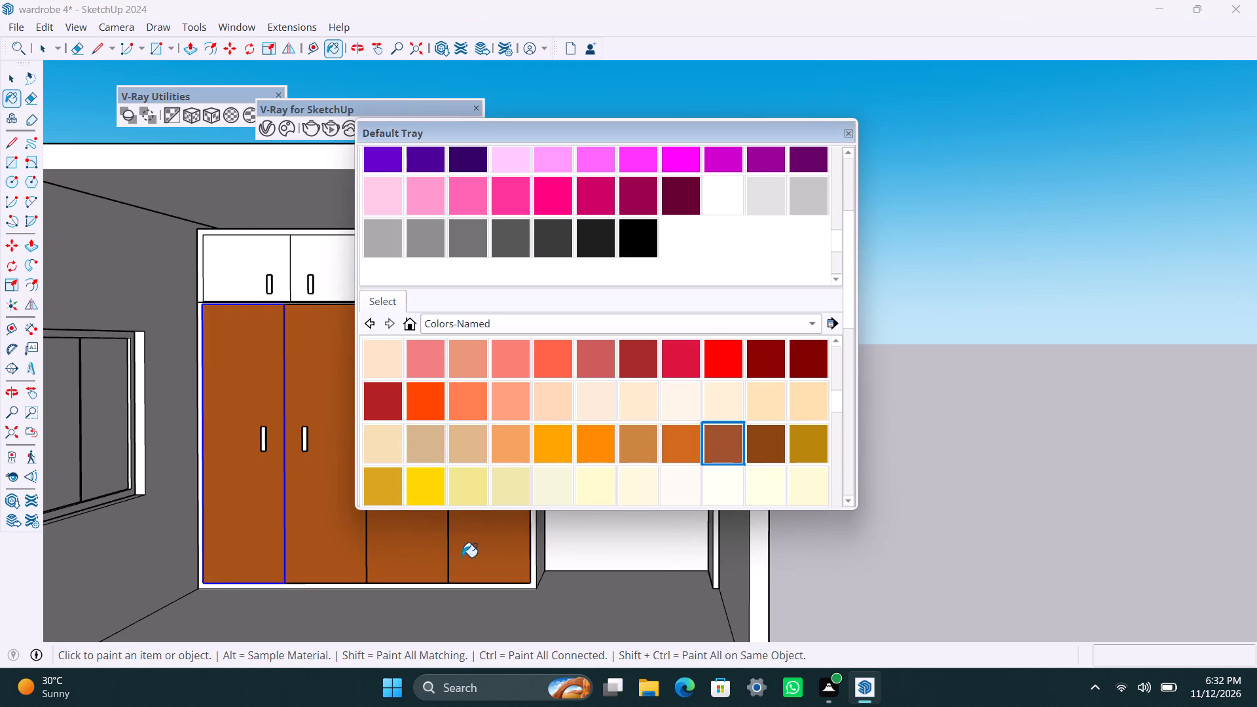
click(460, 559)
click(403, 562)
click(332, 562)
click(261, 543)
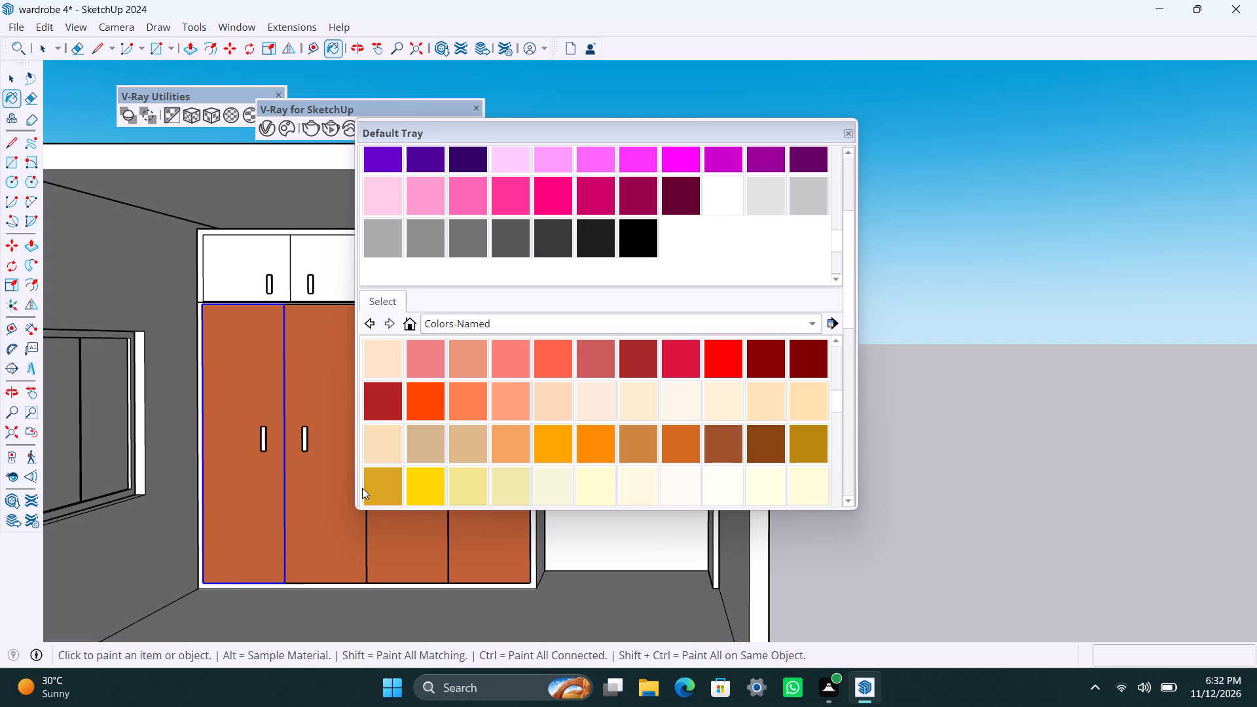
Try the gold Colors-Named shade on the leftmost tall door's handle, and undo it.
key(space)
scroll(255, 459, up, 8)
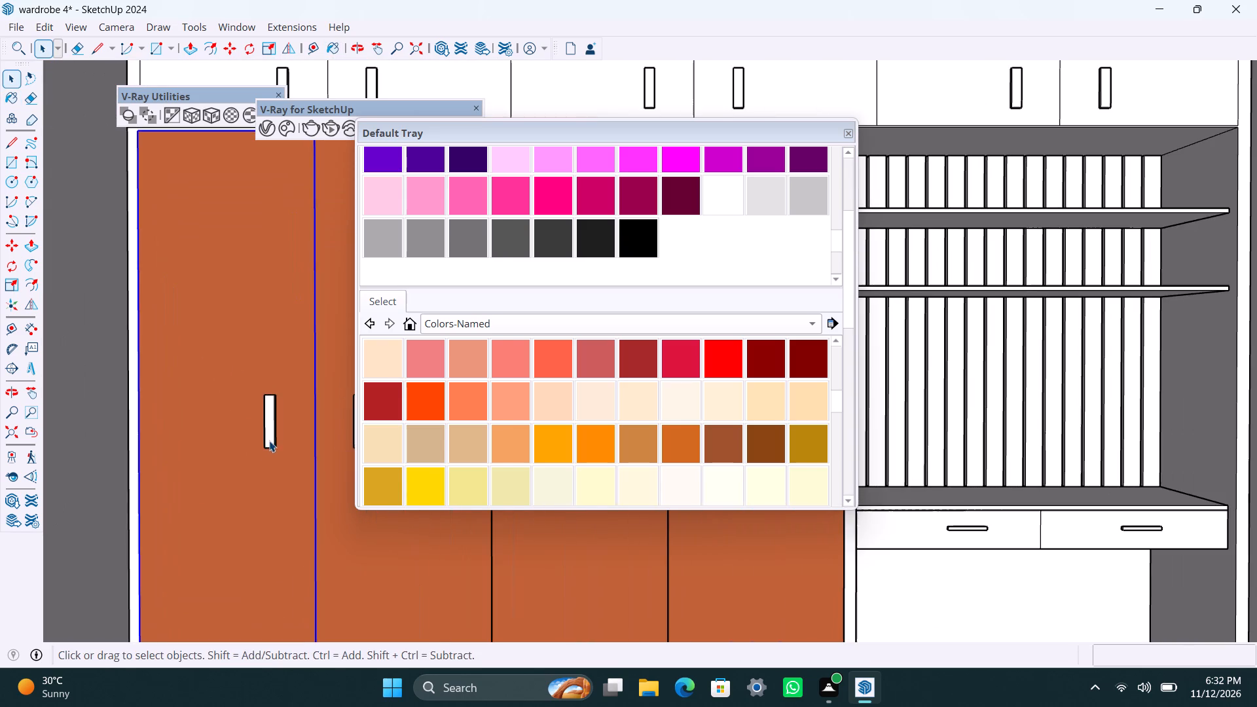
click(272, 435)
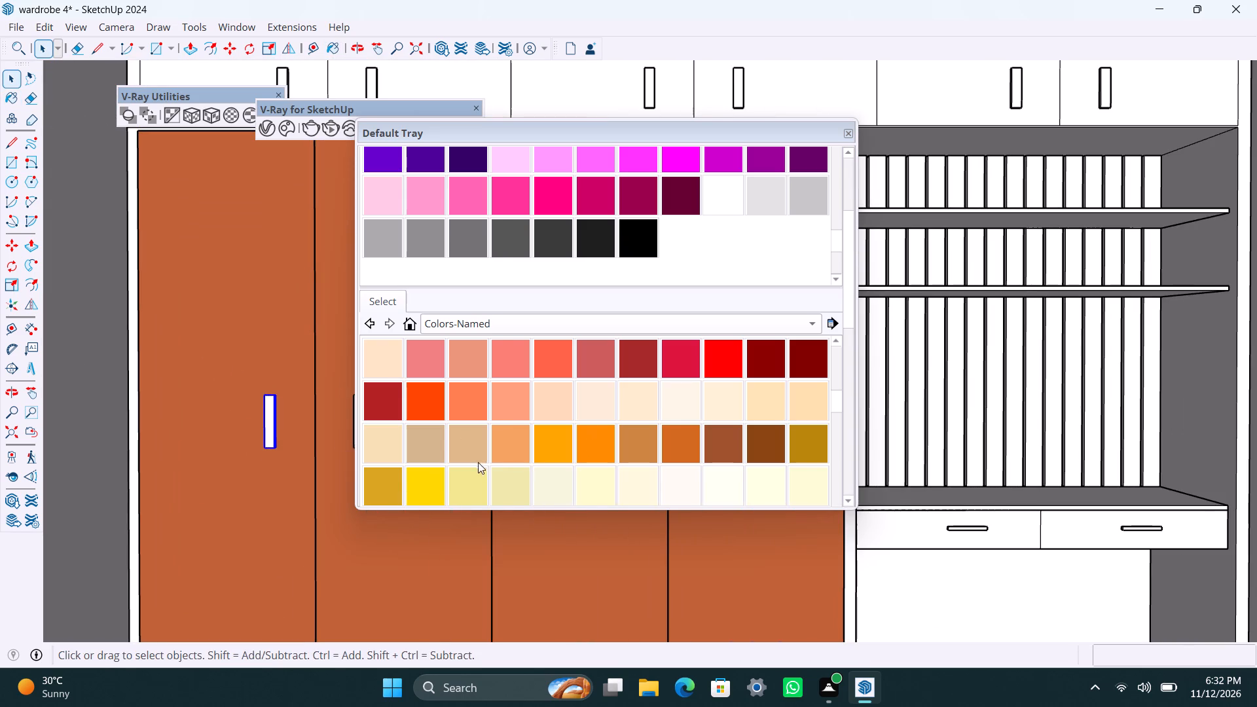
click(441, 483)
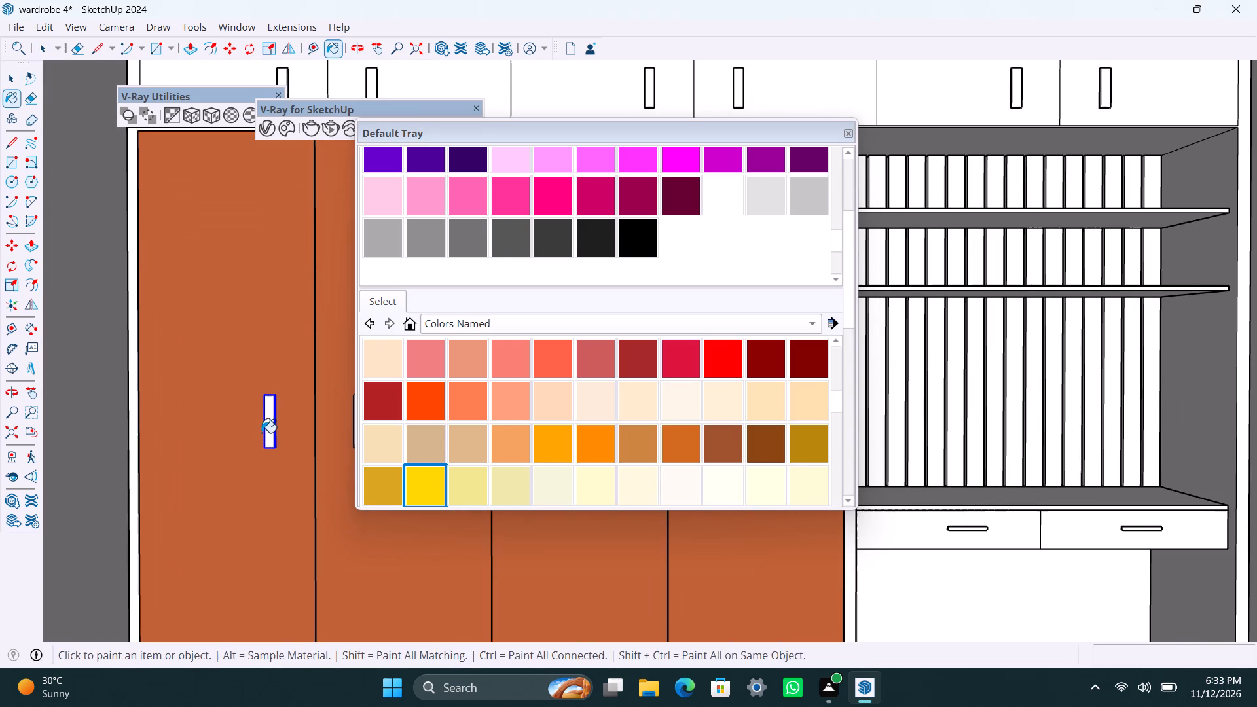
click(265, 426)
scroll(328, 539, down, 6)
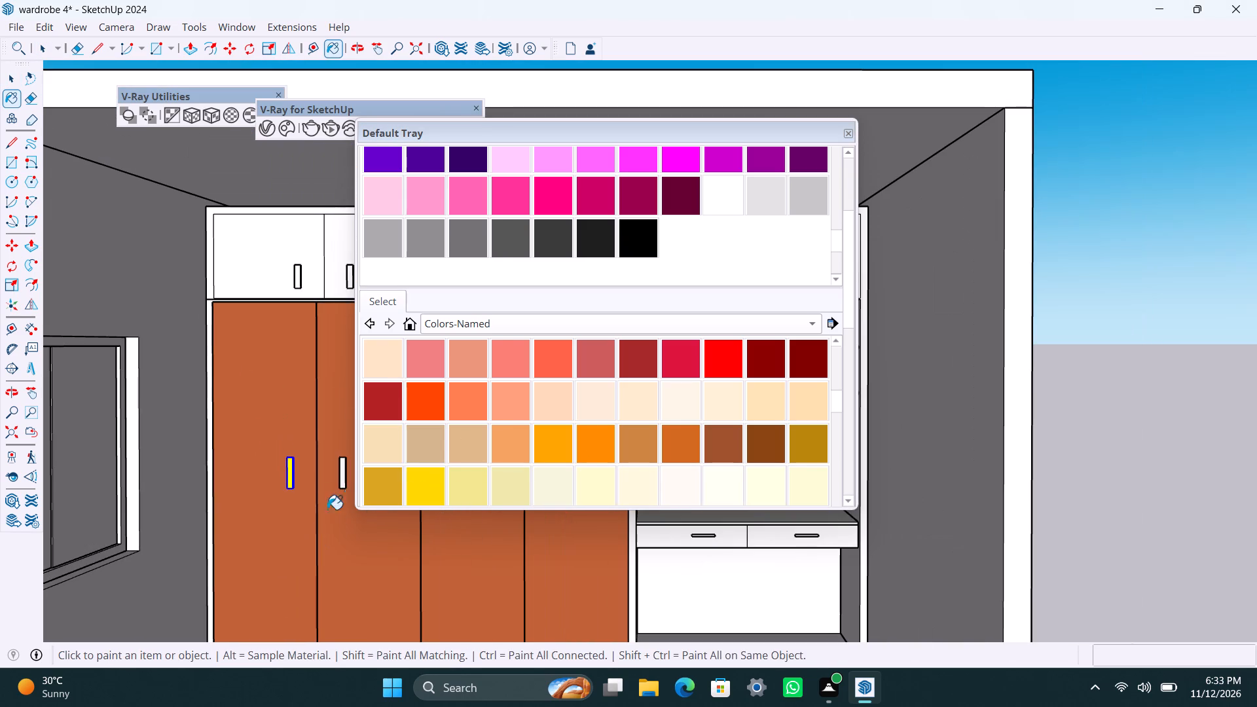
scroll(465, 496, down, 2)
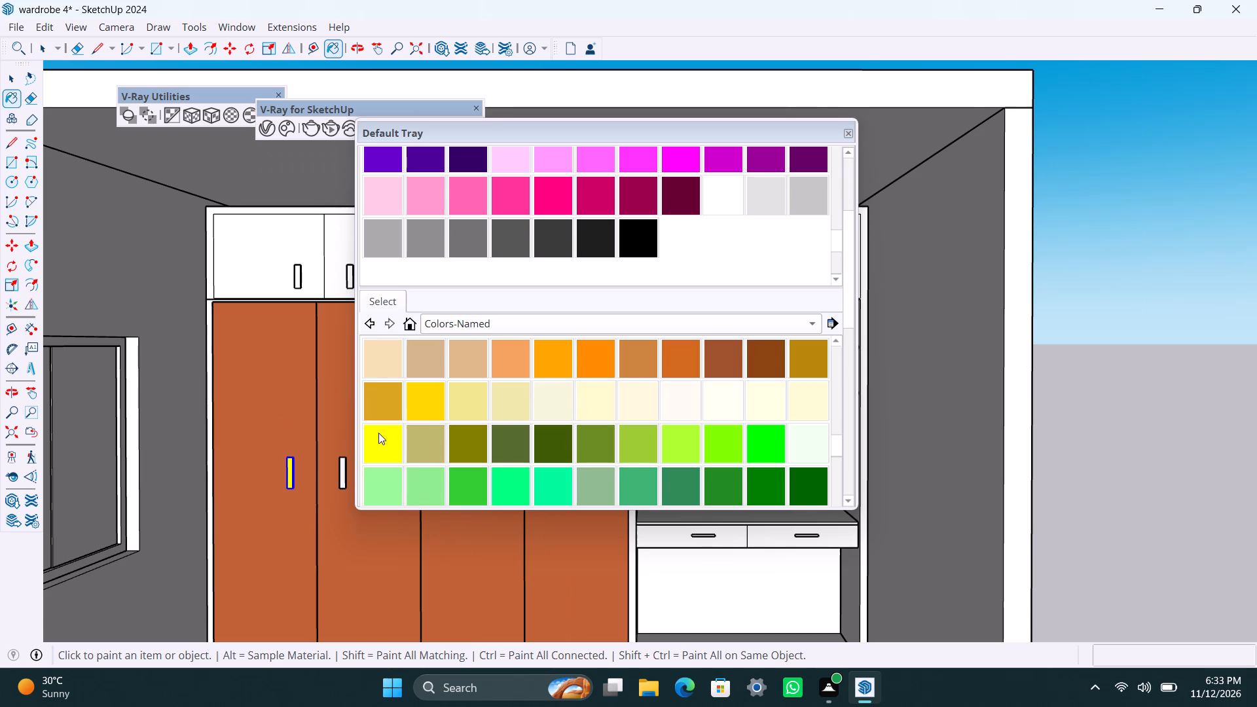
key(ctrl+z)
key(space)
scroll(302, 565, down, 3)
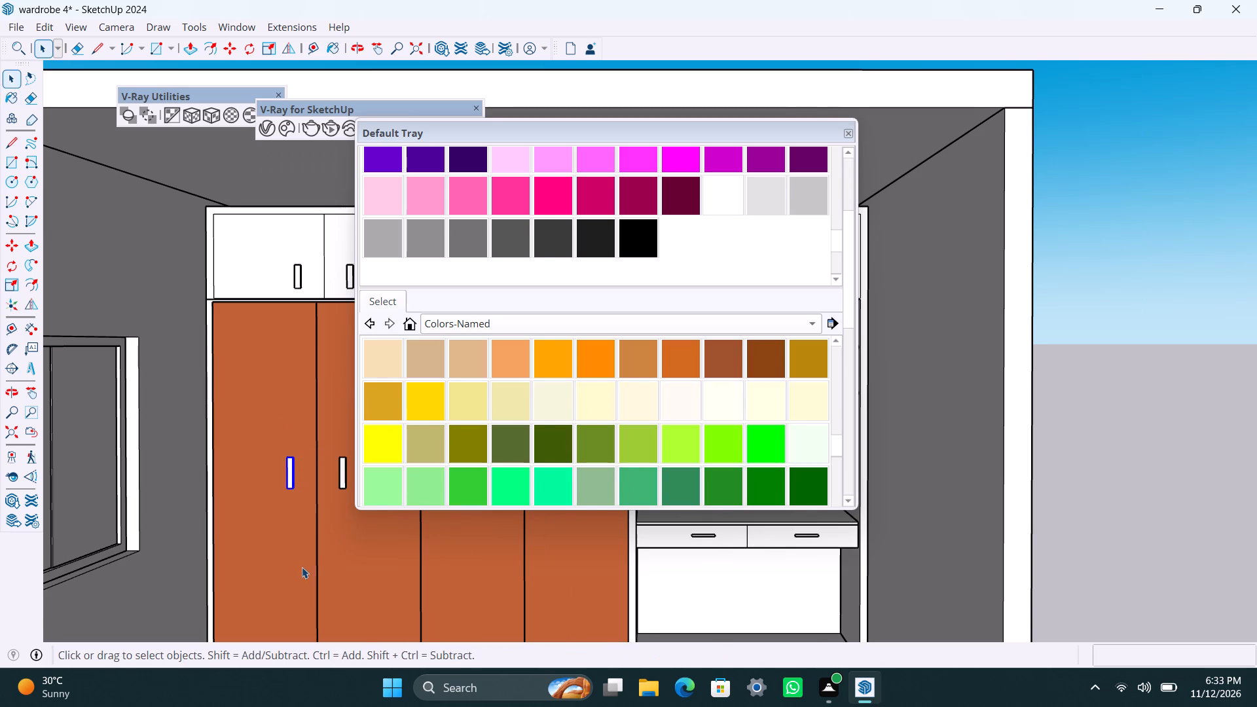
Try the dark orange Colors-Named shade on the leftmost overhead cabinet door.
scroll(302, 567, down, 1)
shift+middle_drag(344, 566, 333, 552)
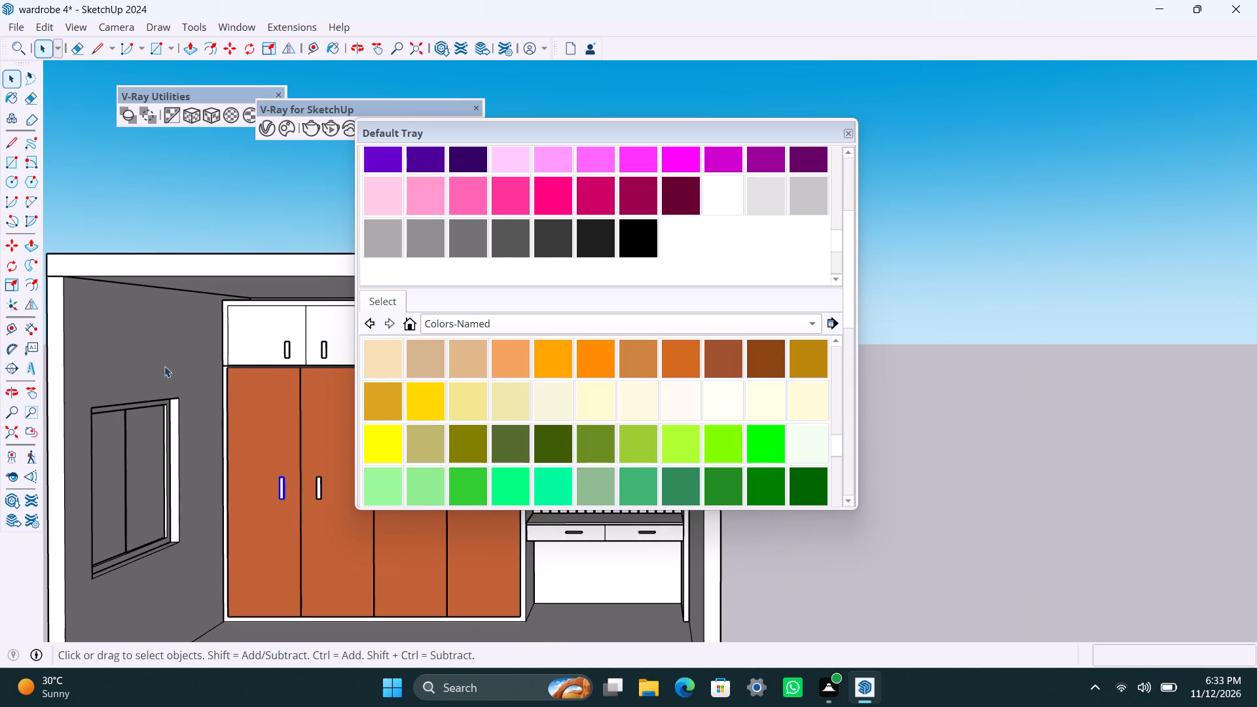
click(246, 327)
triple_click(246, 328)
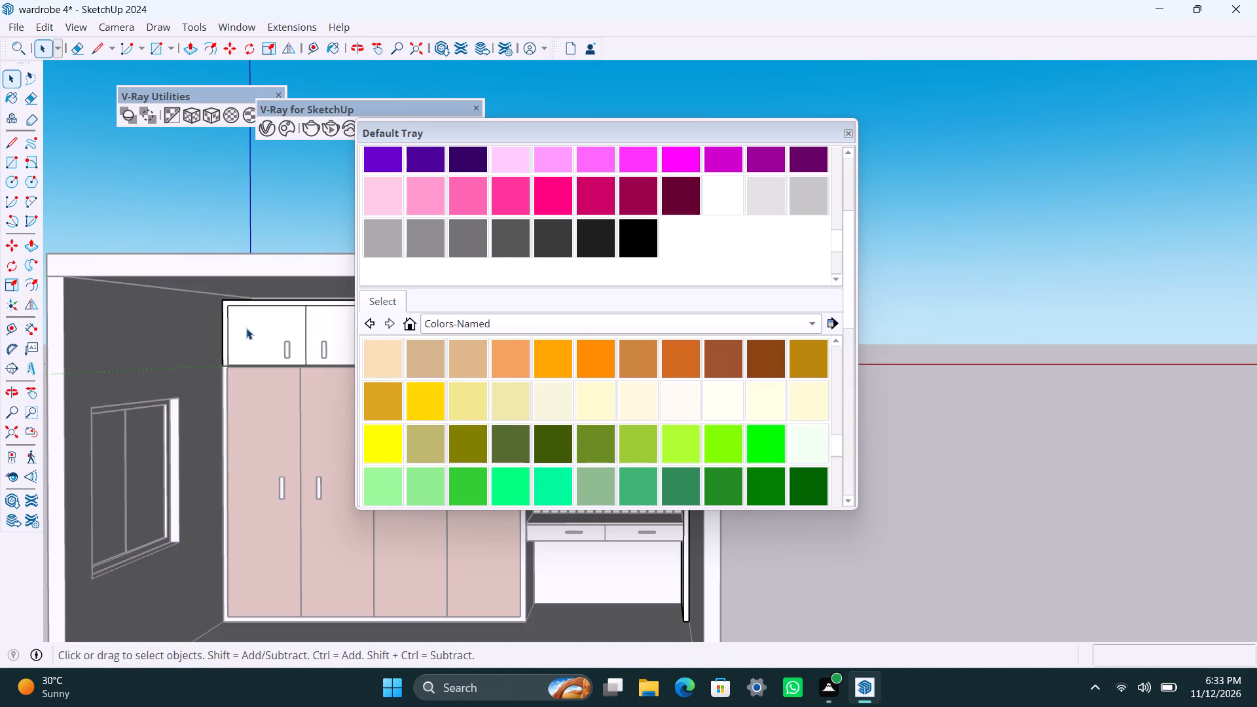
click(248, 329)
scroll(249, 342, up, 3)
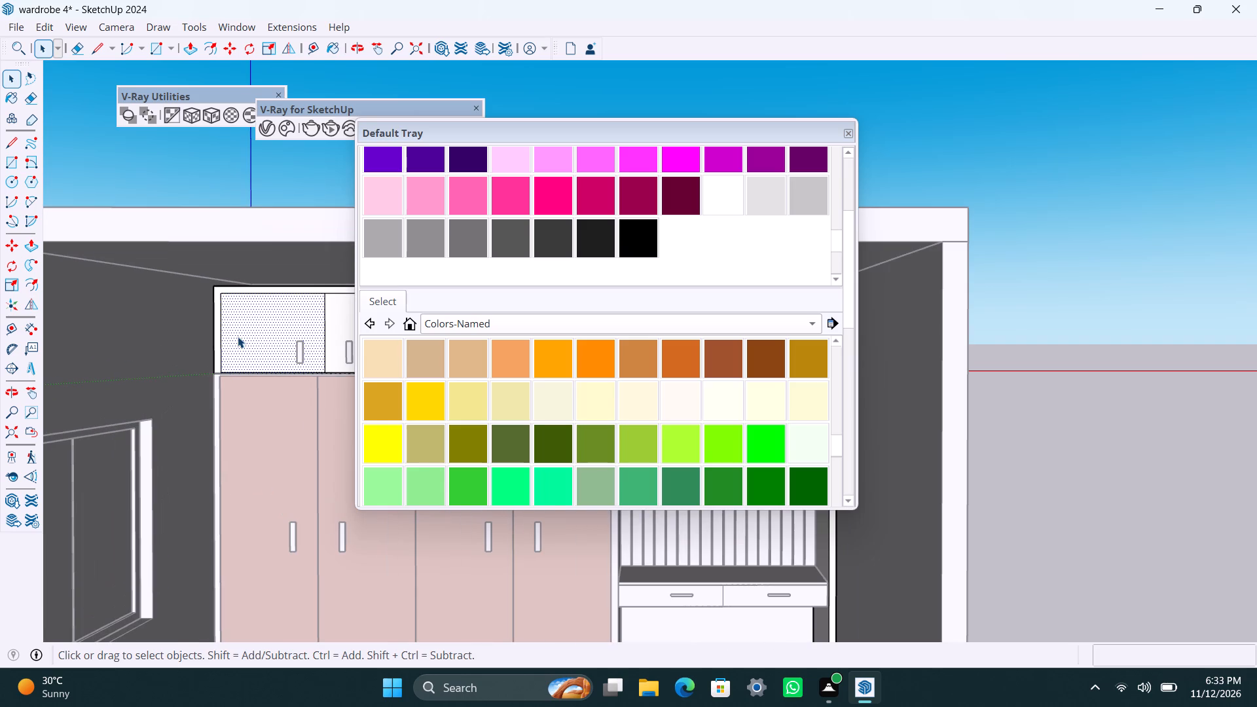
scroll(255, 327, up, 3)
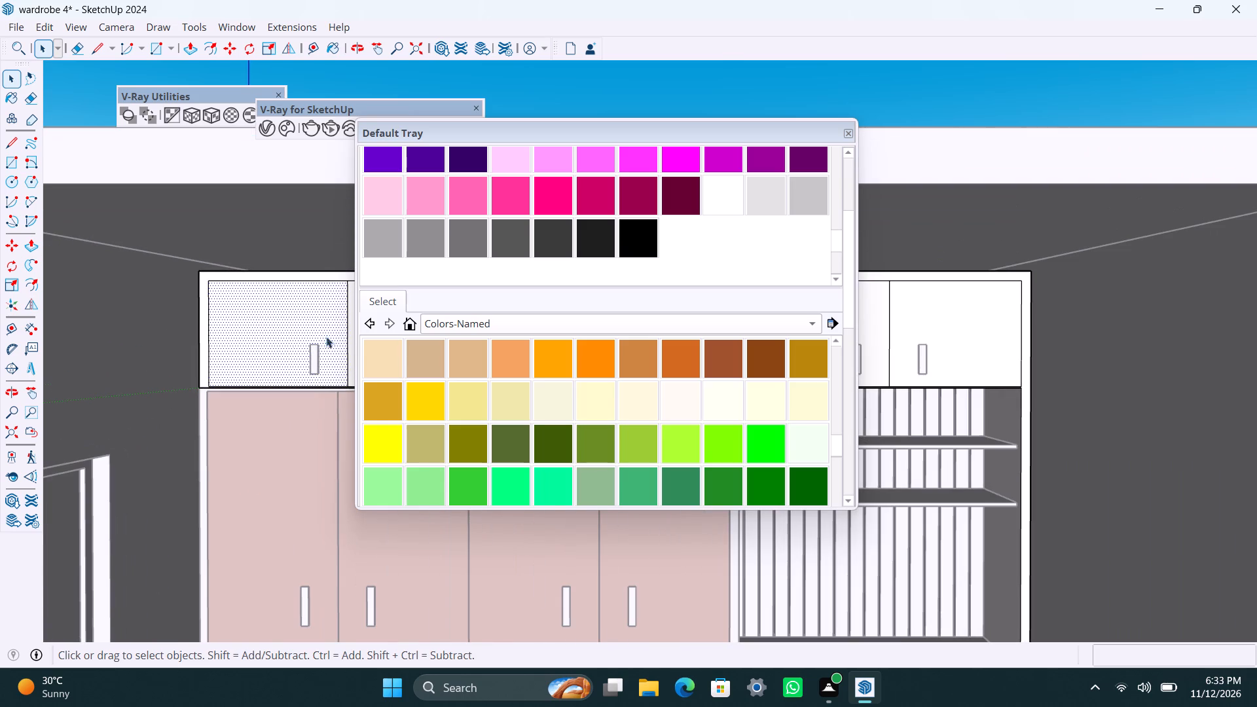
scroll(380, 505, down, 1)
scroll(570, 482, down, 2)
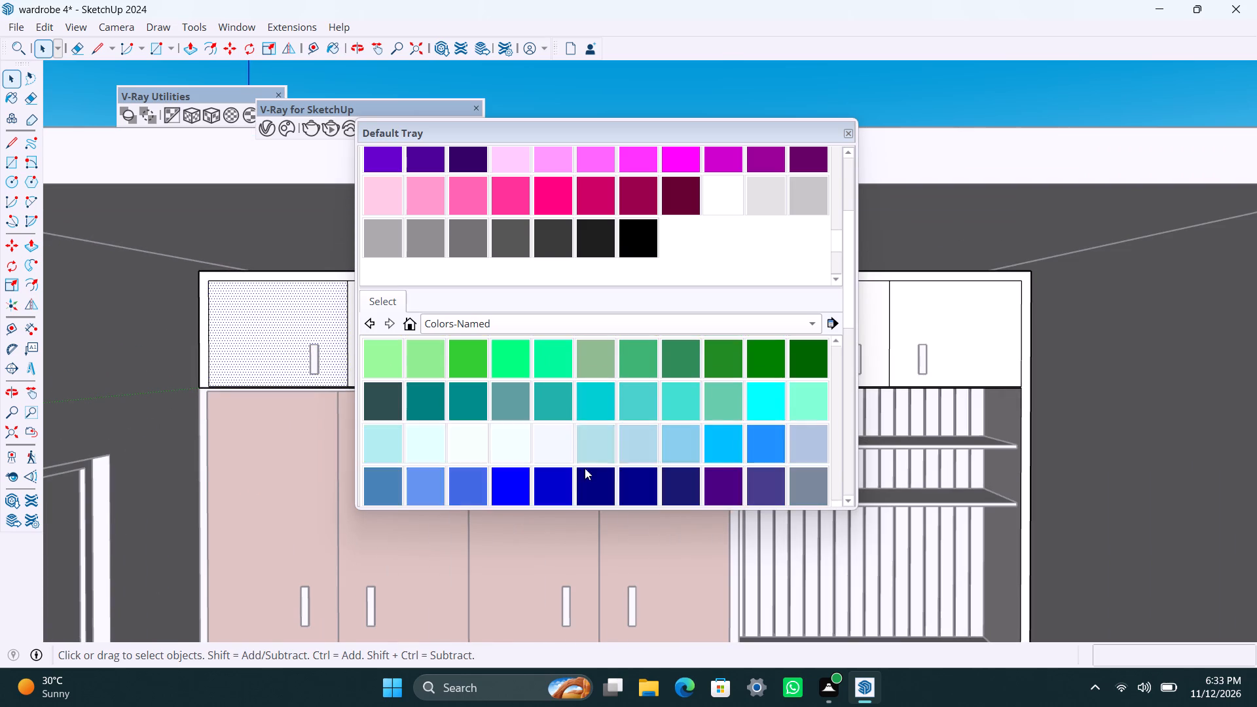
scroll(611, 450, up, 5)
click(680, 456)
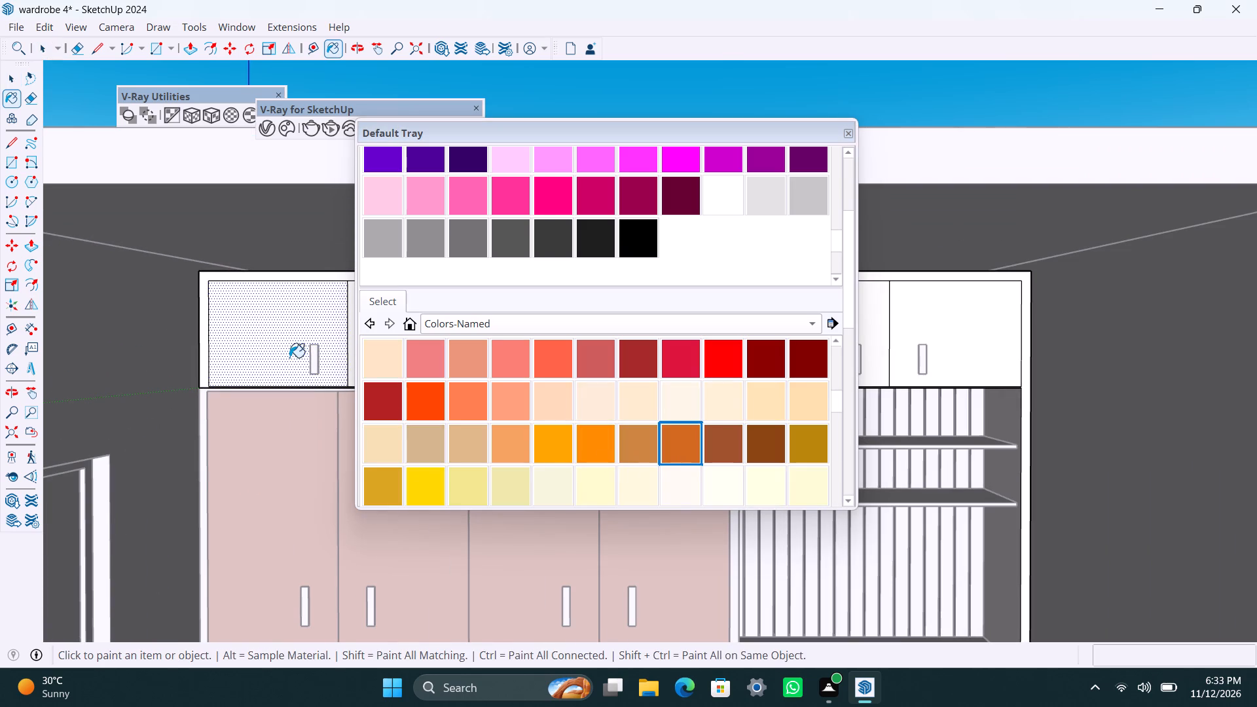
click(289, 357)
Repaint the leftmost overhead cabinet door with the reddish-brown Colors-Named shade and leave the group.
click(742, 443)
click(280, 317)
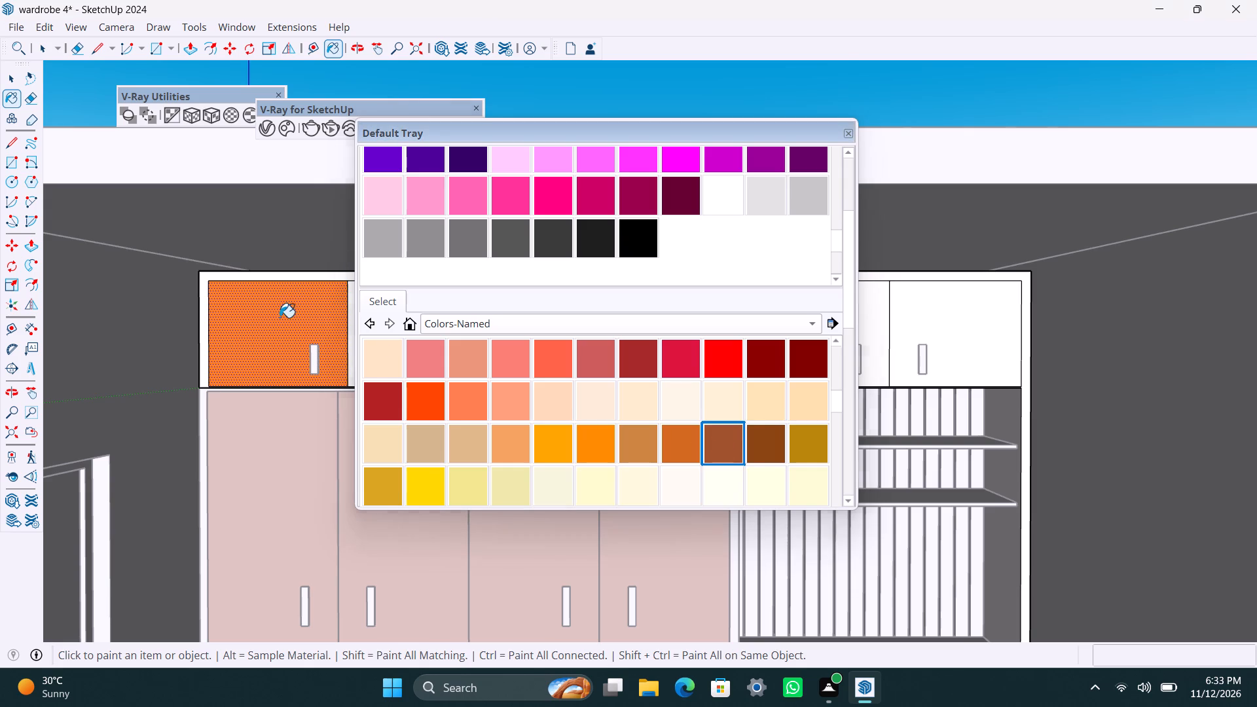
scroll(295, 384, down, 2)
key(space)
click(299, 483)
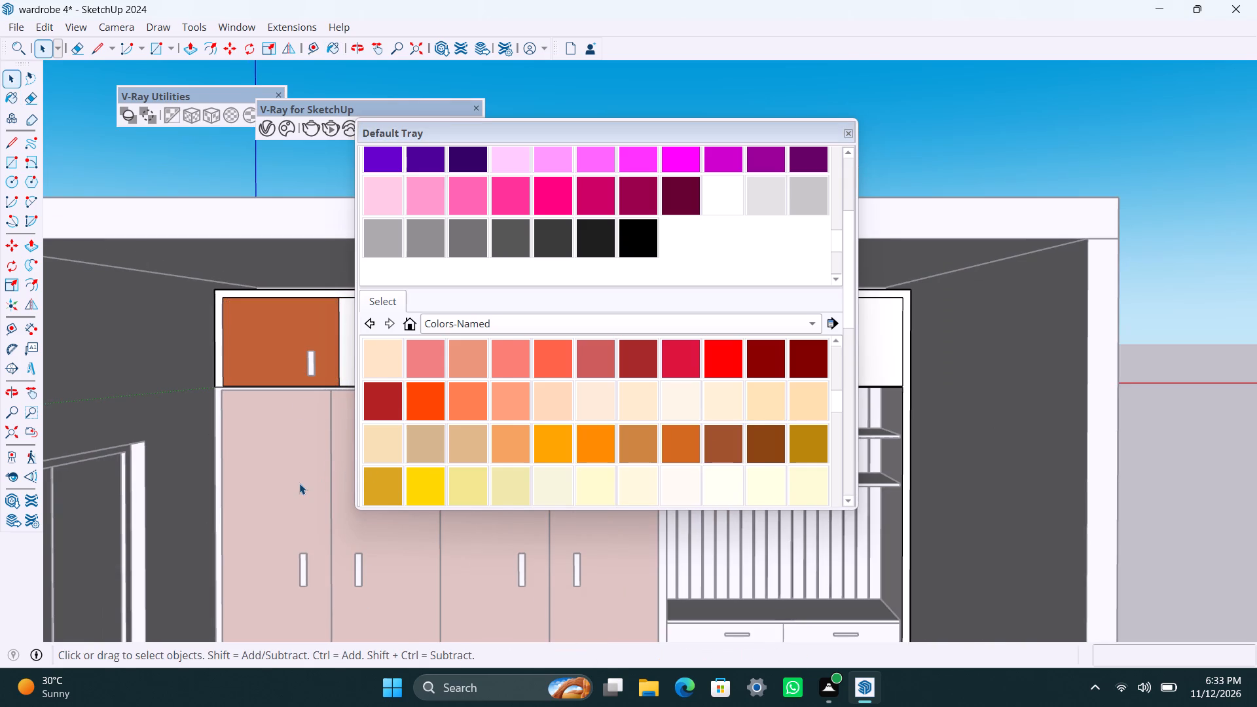
click(292, 483)
click(352, 497)
click(357, 559)
scroll(401, 549, down, 4)
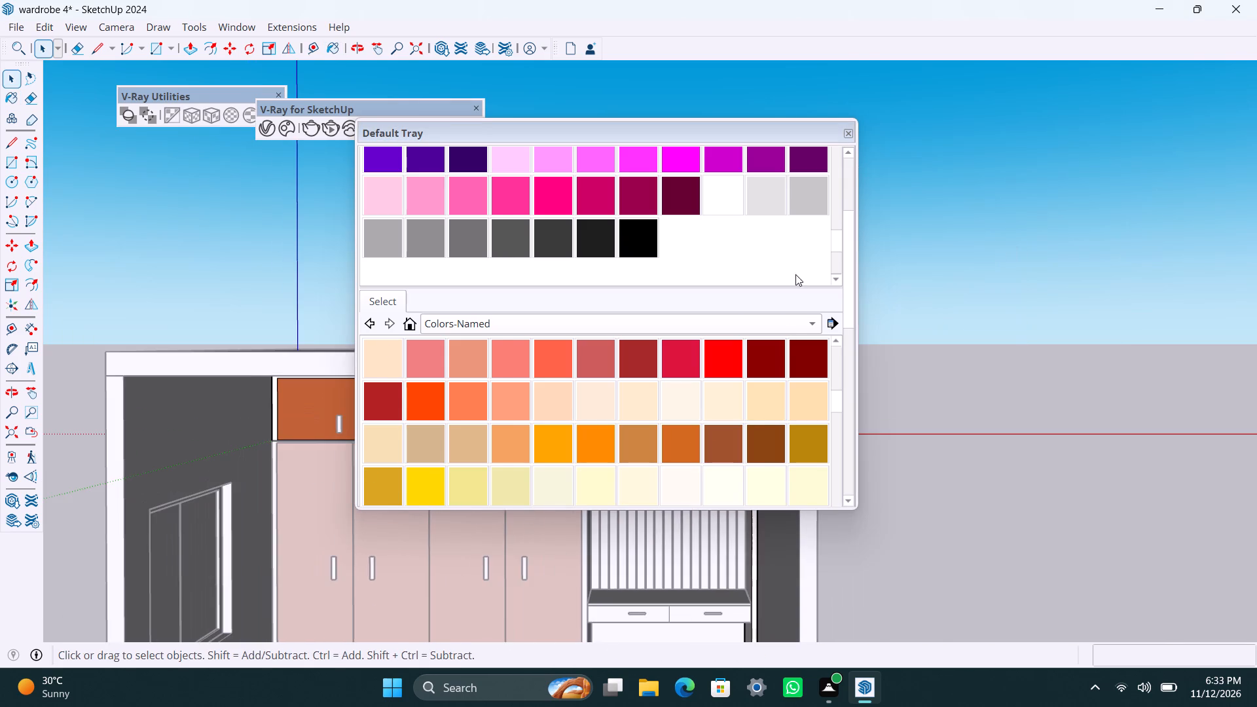
click(932, 274)
Paint the second and third overhead cabinet doors from the left with the reddish-brown Colors-Named shade.
scroll(280, 505, up, 3)
middle_drag(260, 522, 50, 503)
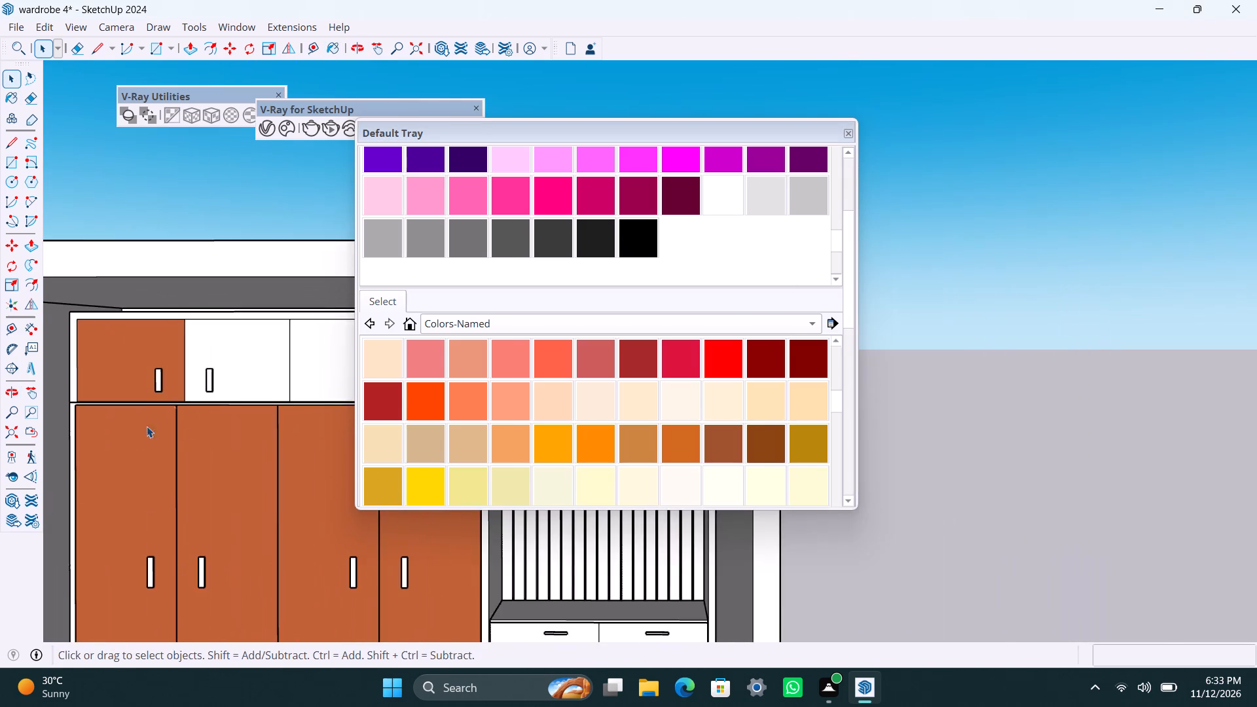
scroll(168, 412, up, 2)
click(249, 346)
double_click(303, 344)
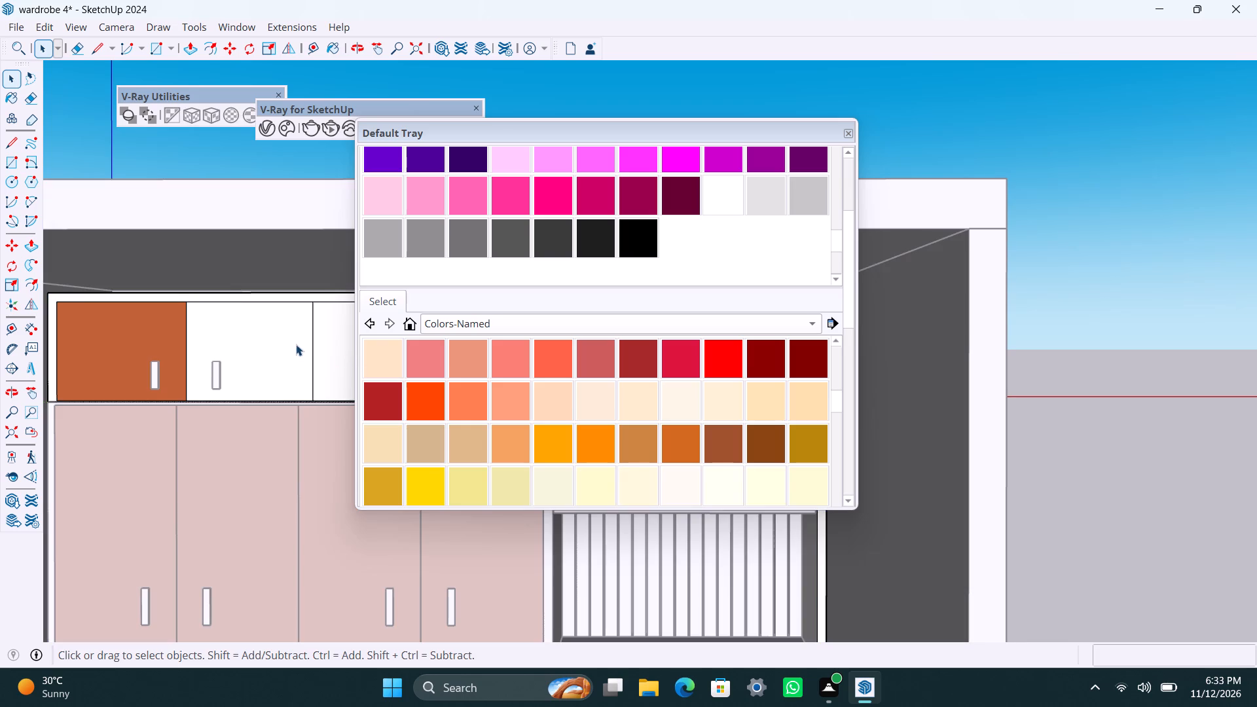
click(296, 344)
click(714, 441)
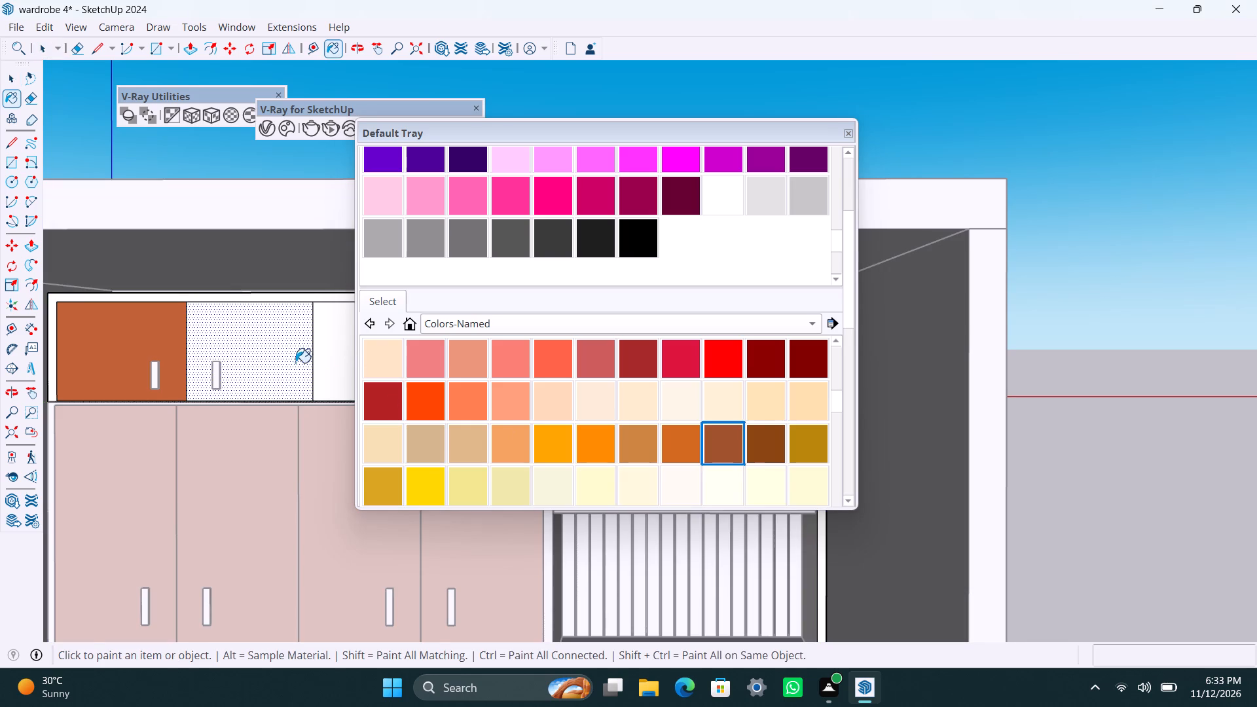
click(295, 363)
click(341, 358)
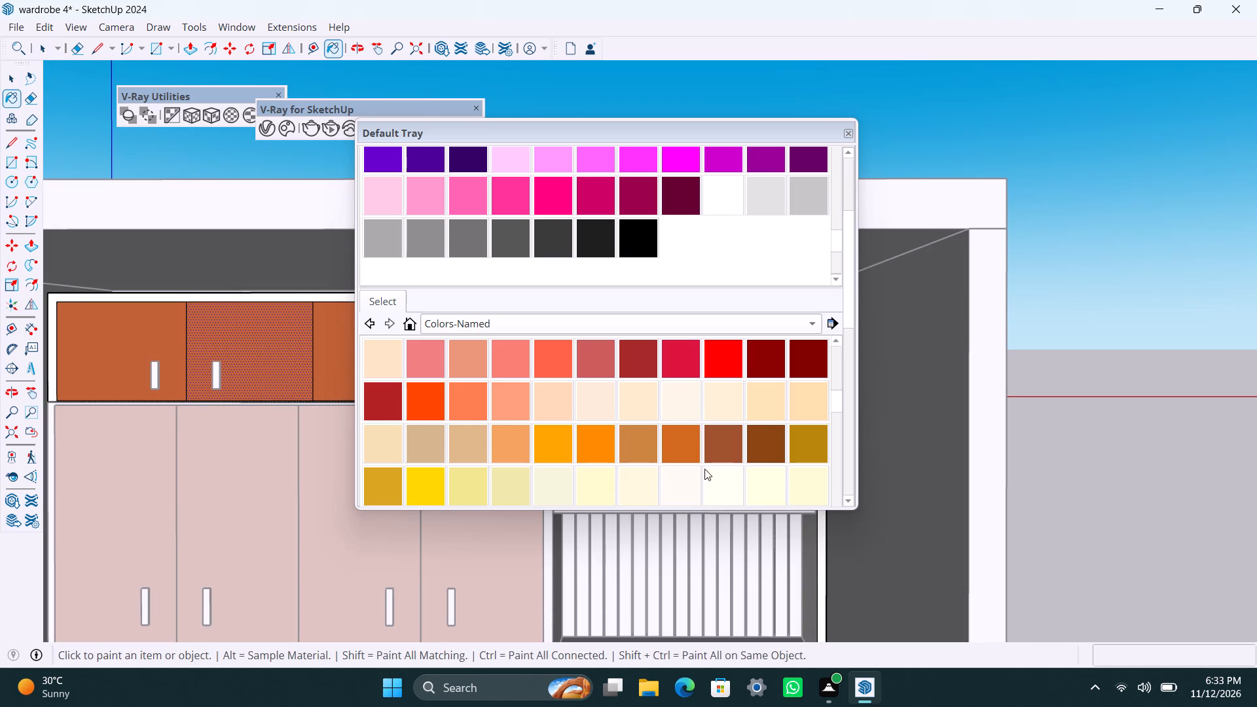
click(719, 448)
click(262, 334)
drag(341, 361, 334, 366)
Paint the fourth and fifth overhead cabinet doors with the same reddish-brown shade and leave the group.
scroll(270, 454, down, 5)
shift+middle_drag(268, 447, 160, 420)
click(306, 341)
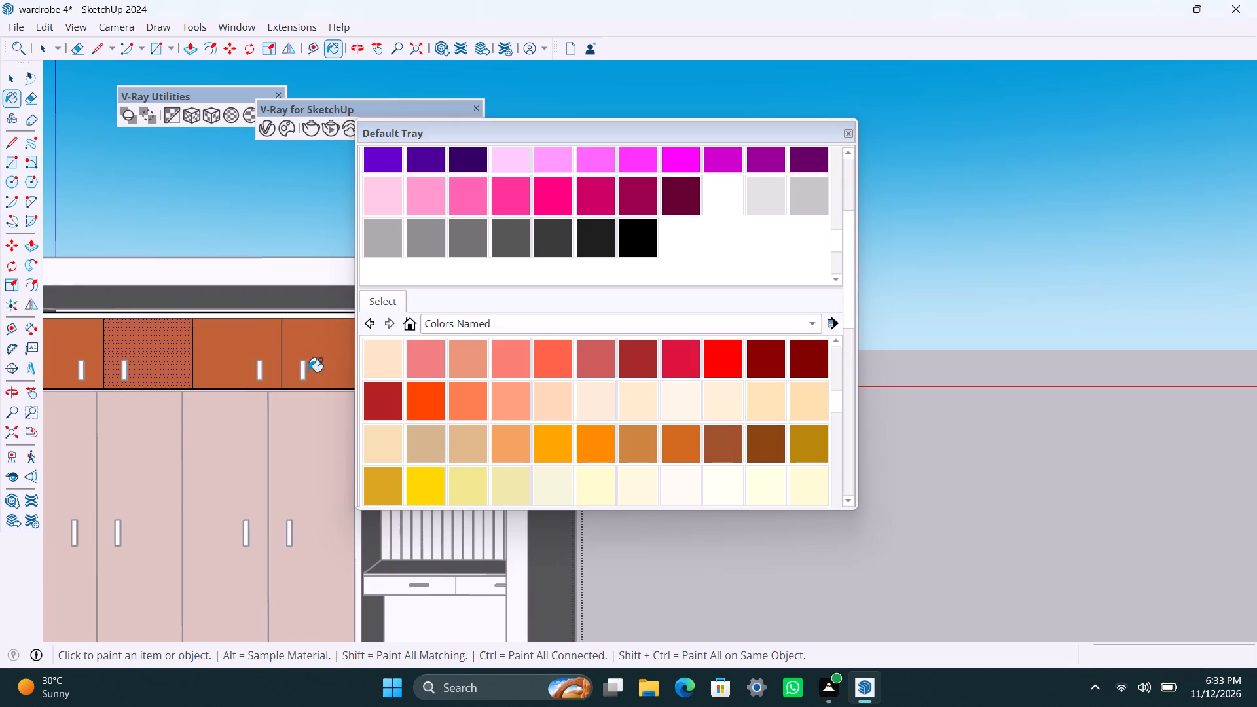
scroll(268, 394, up, 2)
shift+middle_drag(208, 411, 88, 431)
click(299, 374)
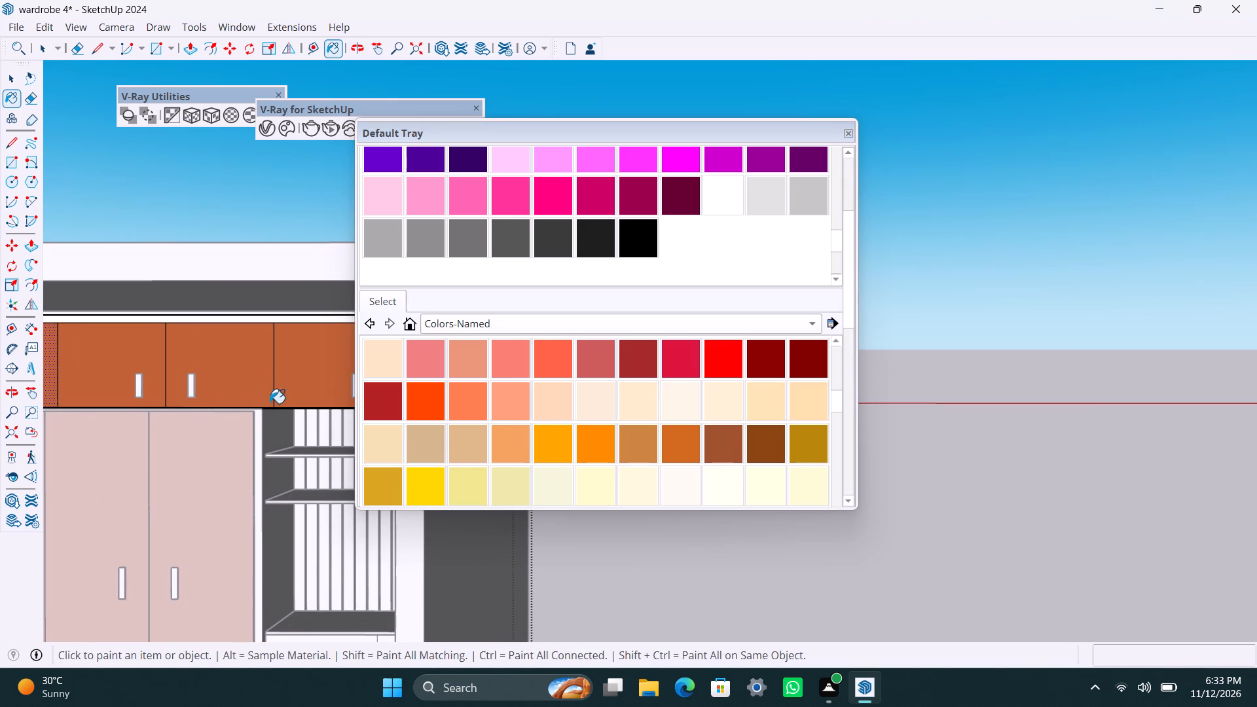
key(space)
drag(634, 594, 599, 598)
scroll(306, 560, down, 3)
shift+middle_drag(188, 523, 279, 534)
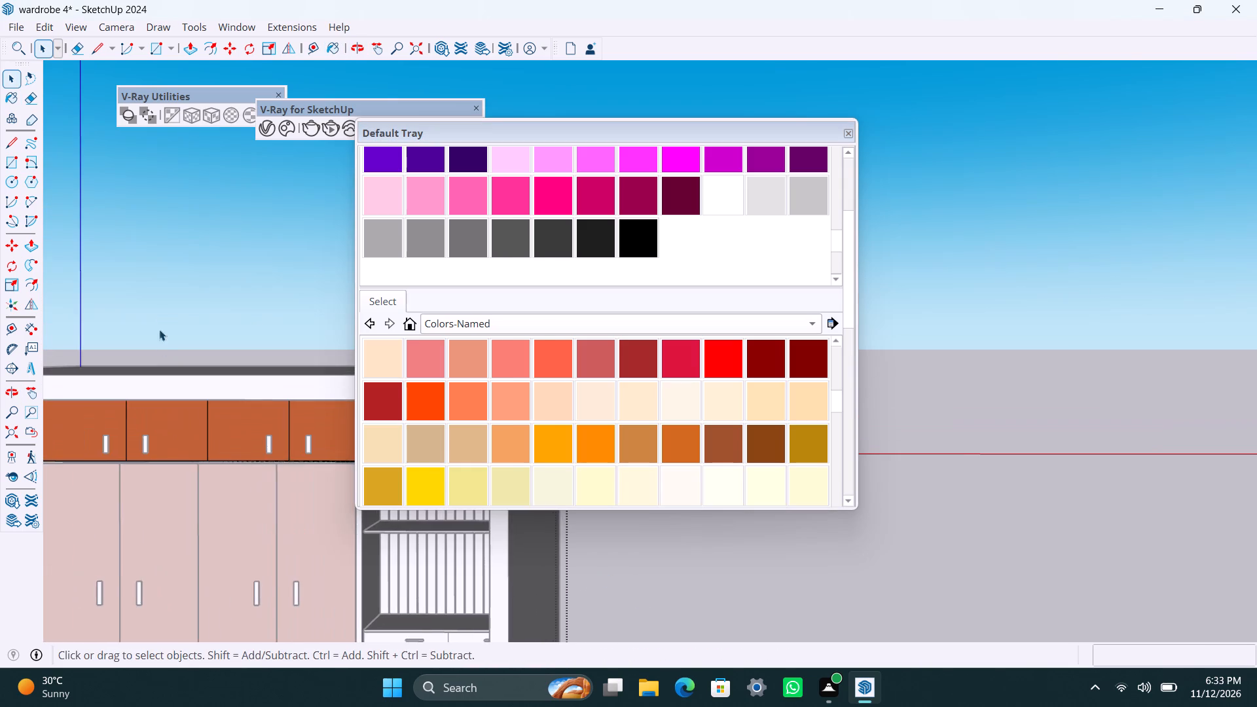
click(159, 314)
Paint the rightmost overhead door above the desk with the reddish-brown Colors-Named shade and leave the group.
scroll(191, 431, down, 3)
middle_drag(187, 437, 142, 333)
scroll(206, 381, up, 2)
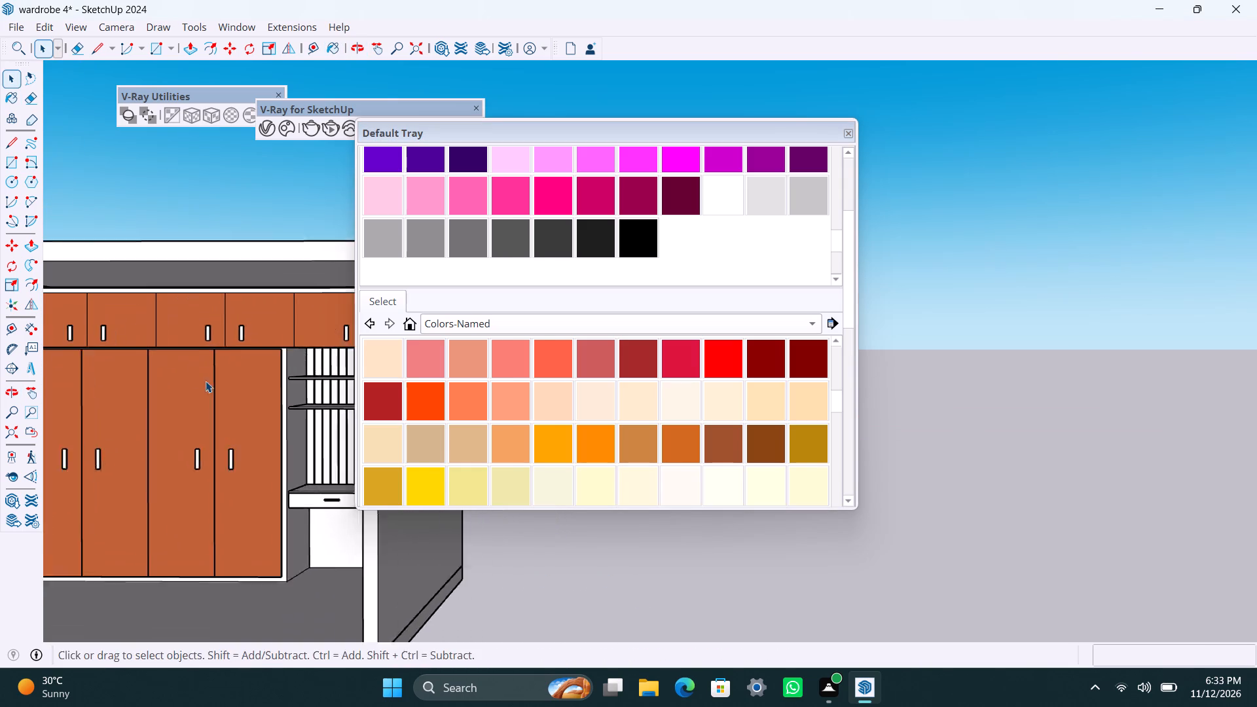
middle_drag(157, 407, 223, 420)
scroll(223, 421, down, 2)
shift+middle_drag(223, 423, 139, 412)
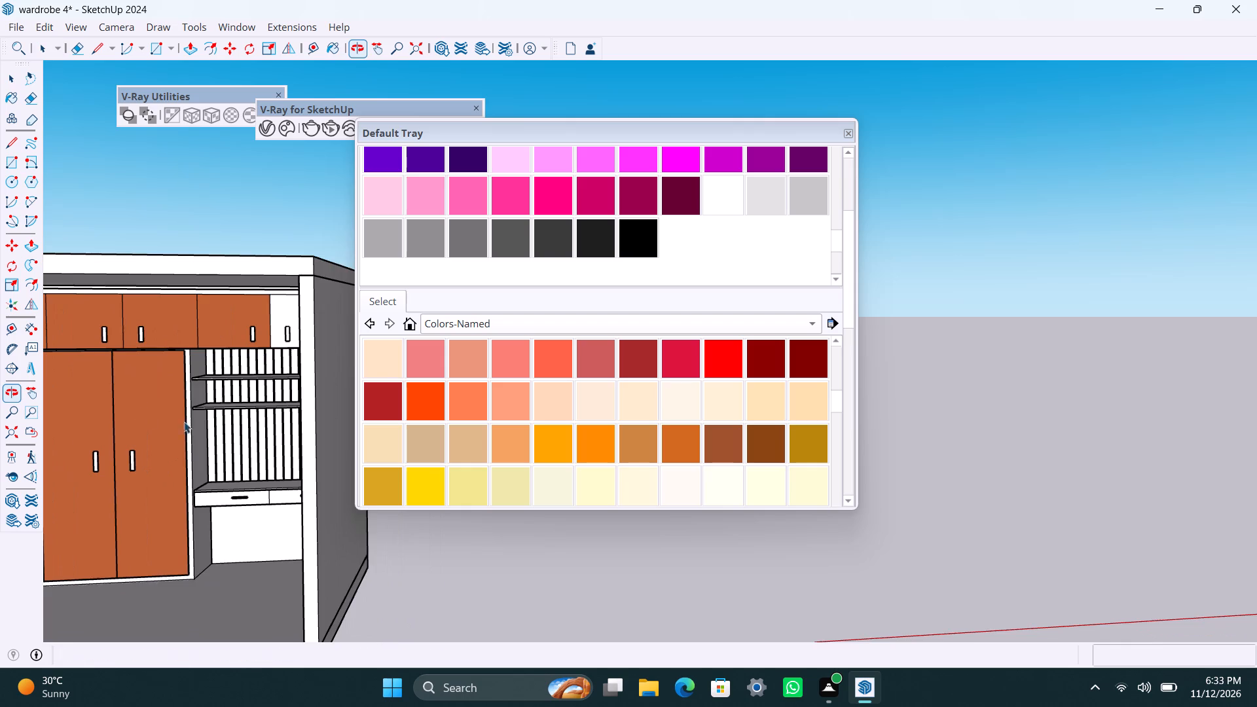
scroll(268, 441, up, 2)
middle_drag(288, 460, 374, 470)
scroll(319, 334, up, 2)
click(315, 302)
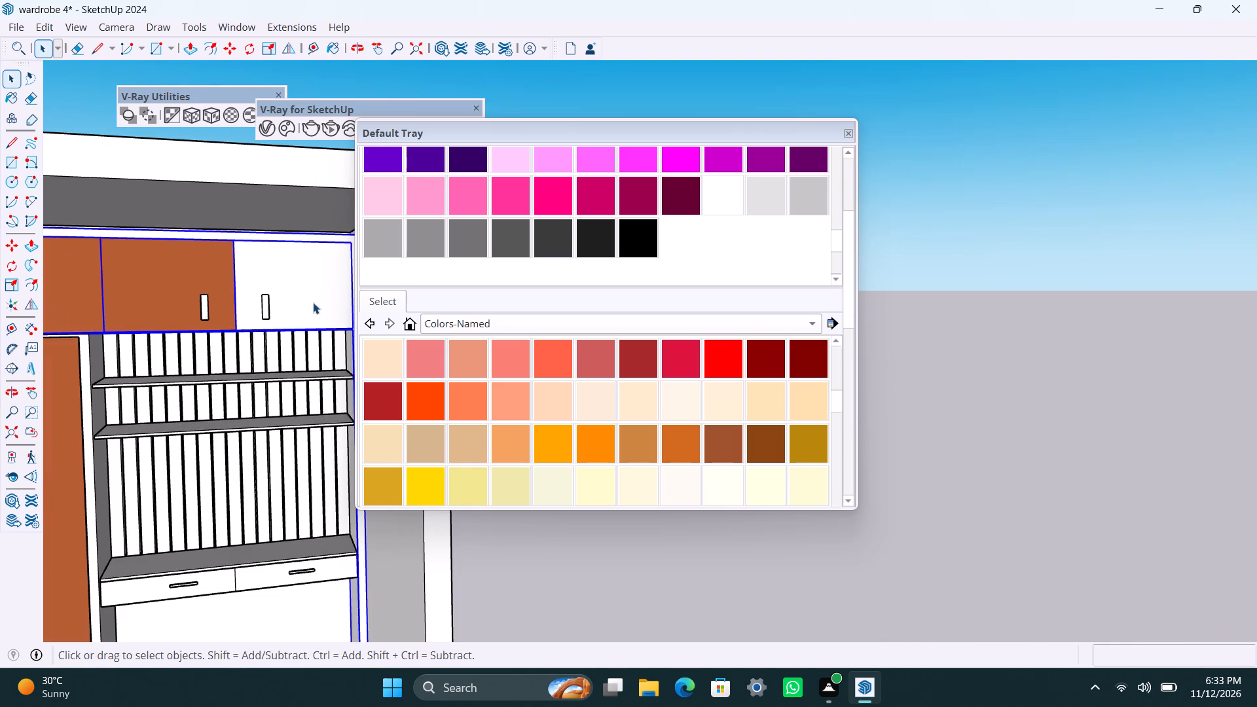
triple_click(313, 302)
click(324, 304)
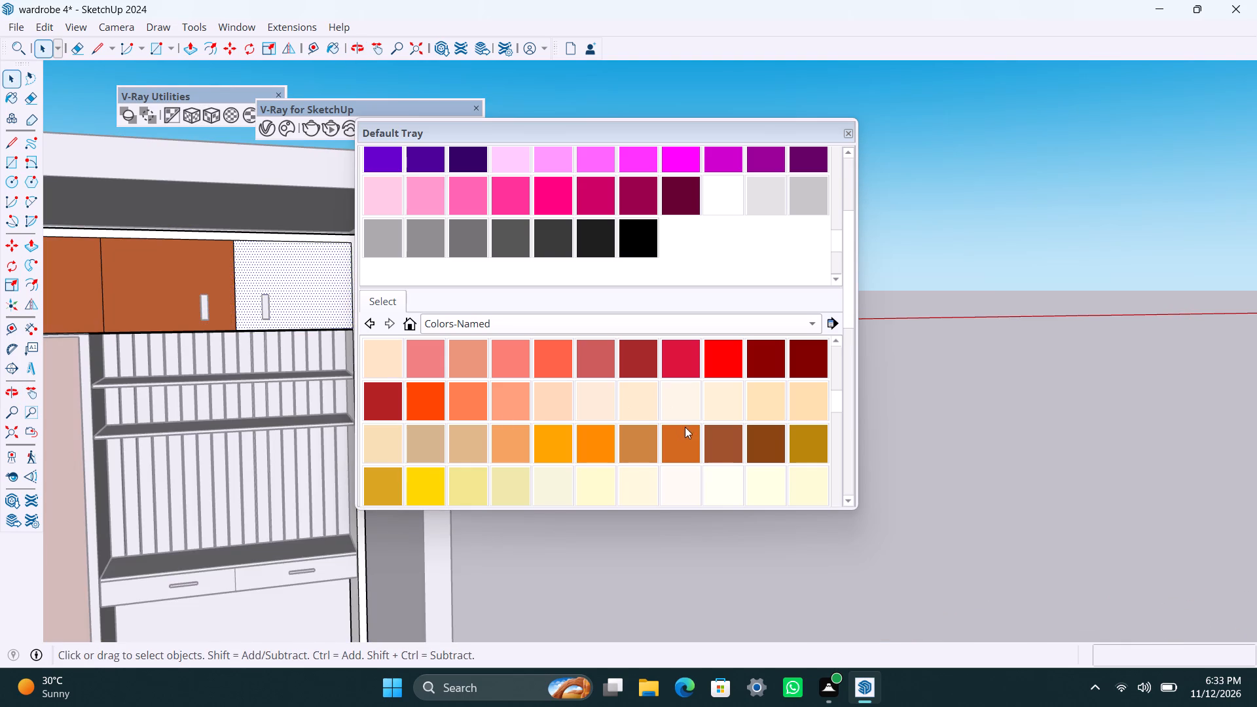
click(720, 446)
click(295, 274)
key(space)
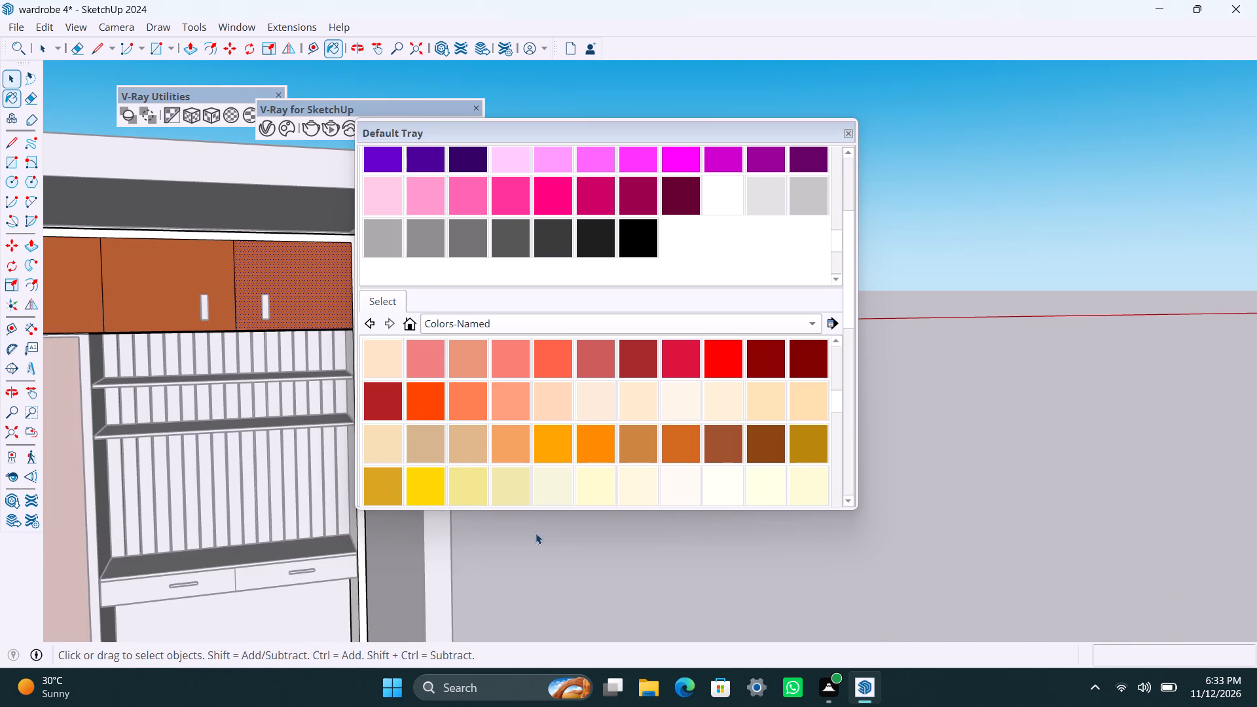
click(574, 589)
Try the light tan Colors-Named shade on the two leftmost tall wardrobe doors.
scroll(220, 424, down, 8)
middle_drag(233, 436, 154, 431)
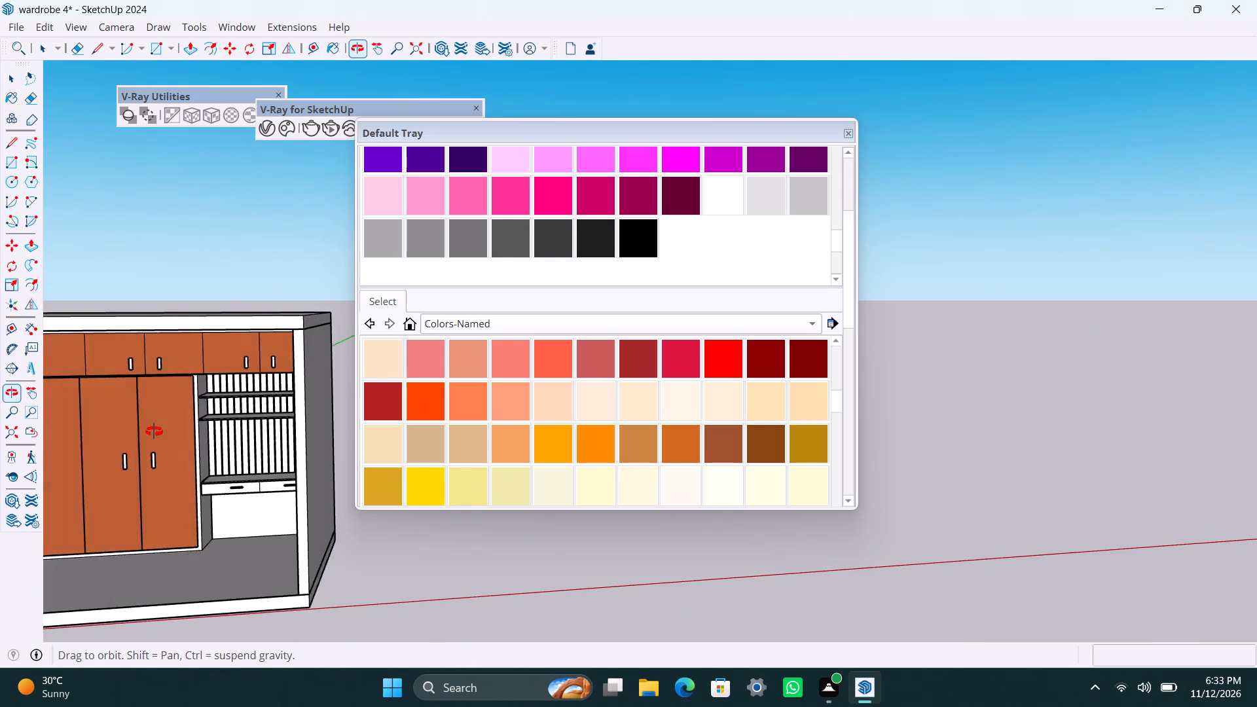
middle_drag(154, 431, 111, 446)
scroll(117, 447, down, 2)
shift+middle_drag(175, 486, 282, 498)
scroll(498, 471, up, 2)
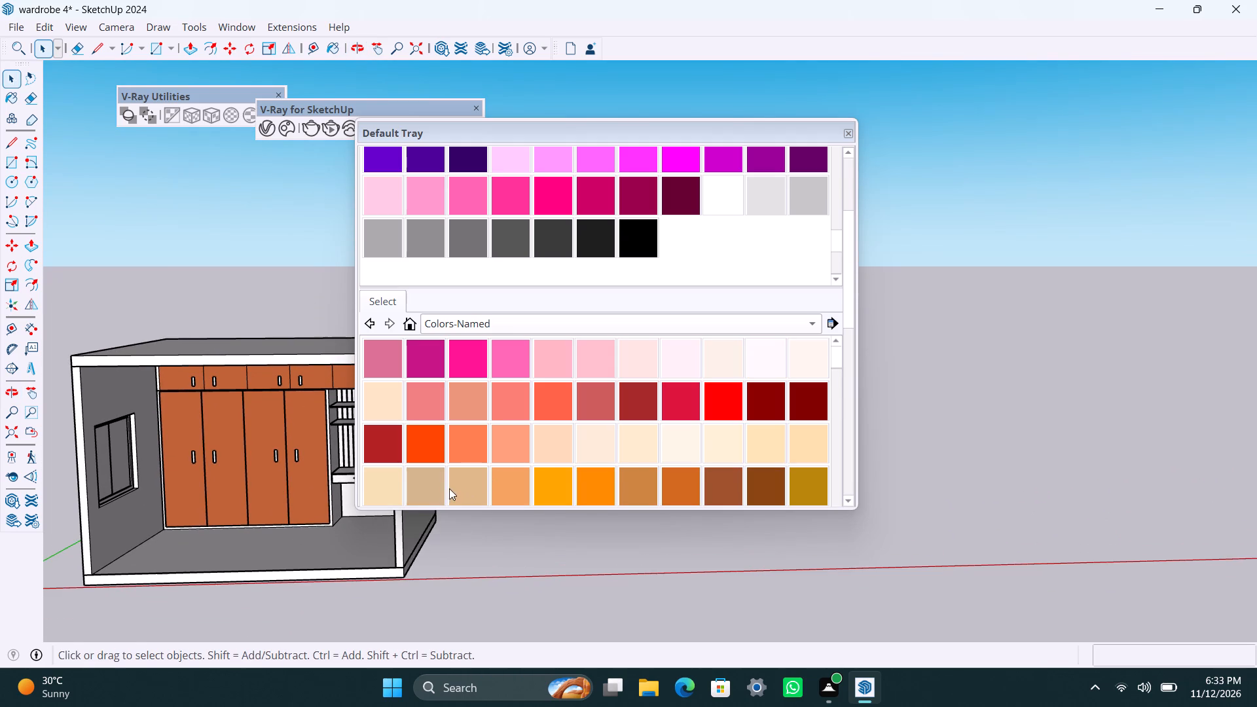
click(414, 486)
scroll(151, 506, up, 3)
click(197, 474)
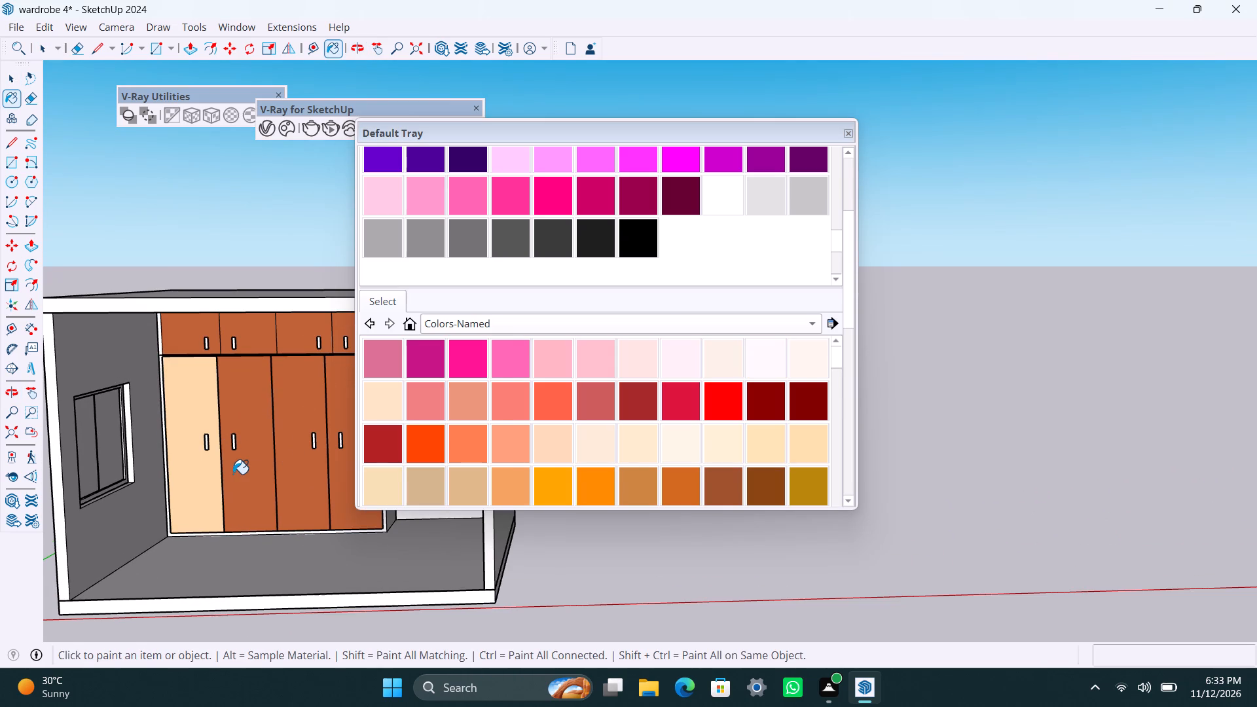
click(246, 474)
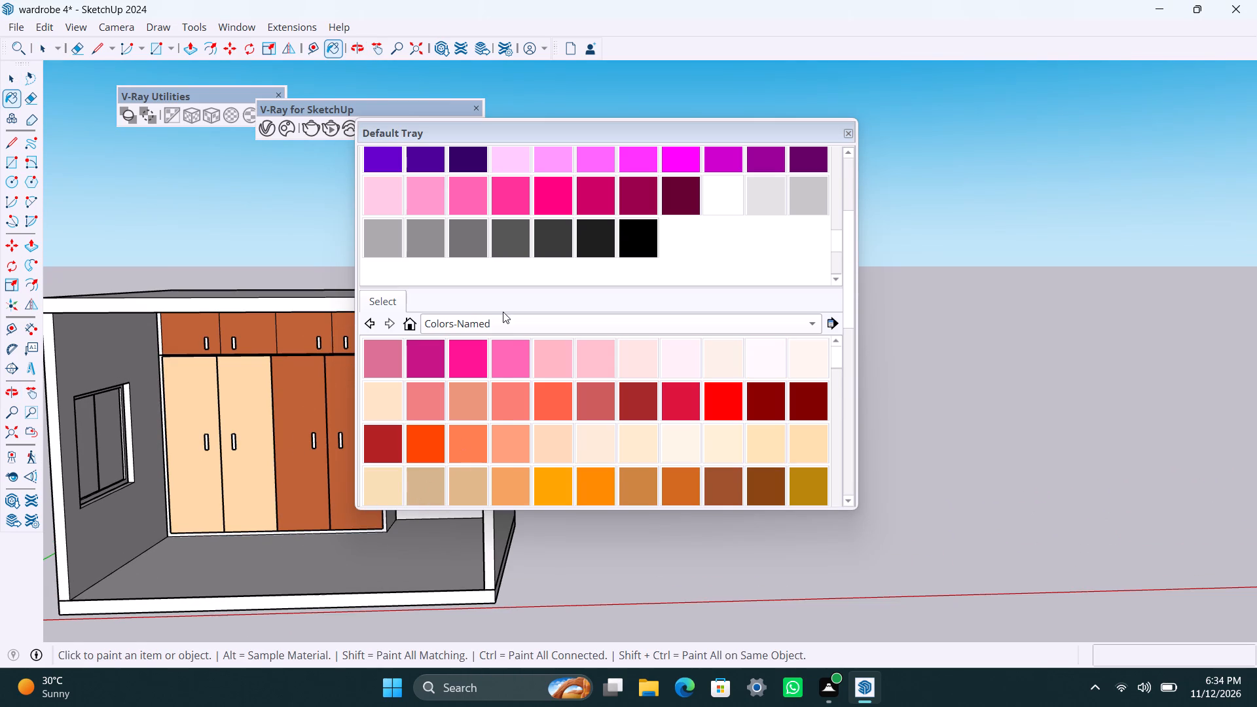
Repaint the two leftmost tall wardrobe doors with a medium gray shade.
click(462, 241)
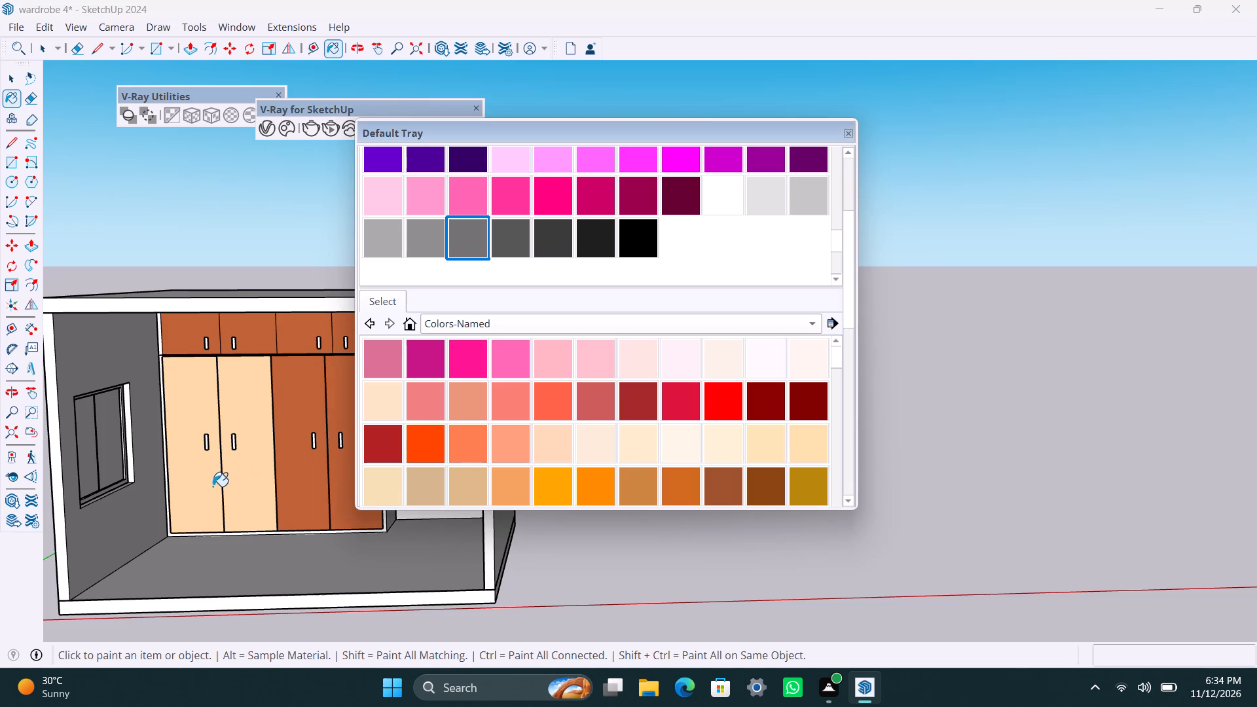
click(213, 488)
click(236, 492)
drag(384, 236, 384, 245)
click(259, 475)
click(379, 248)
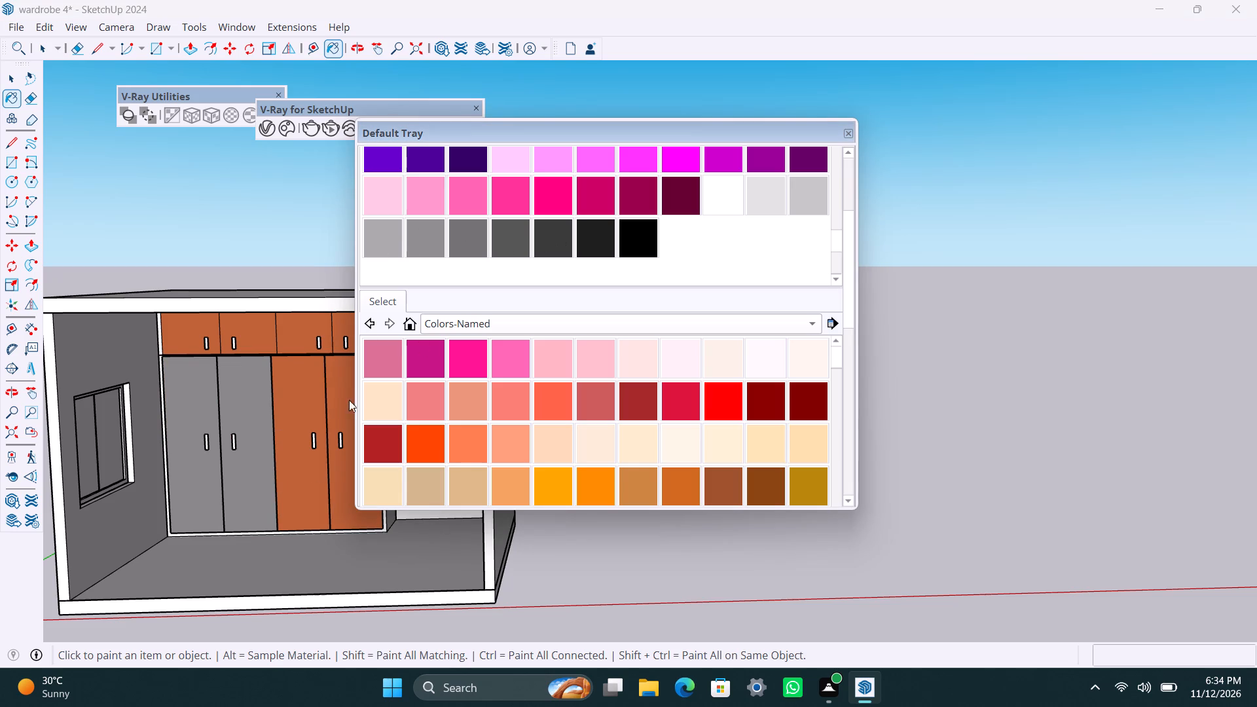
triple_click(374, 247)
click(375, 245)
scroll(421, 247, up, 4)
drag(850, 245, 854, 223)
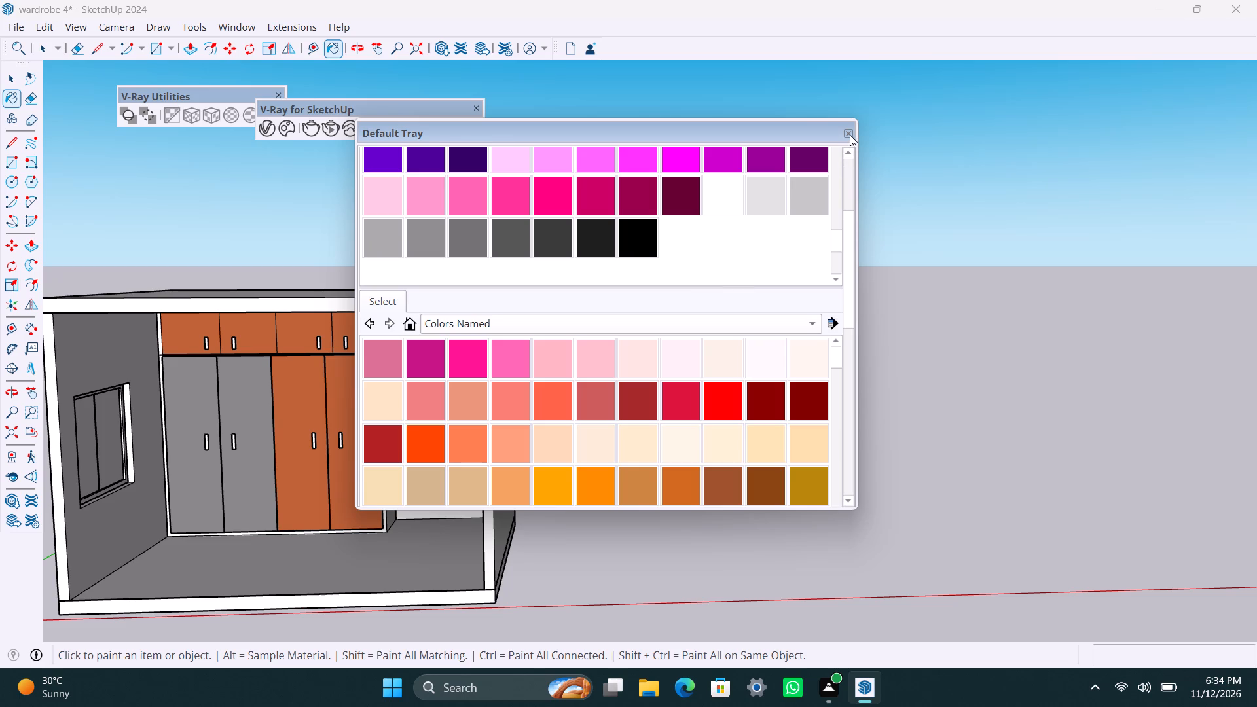
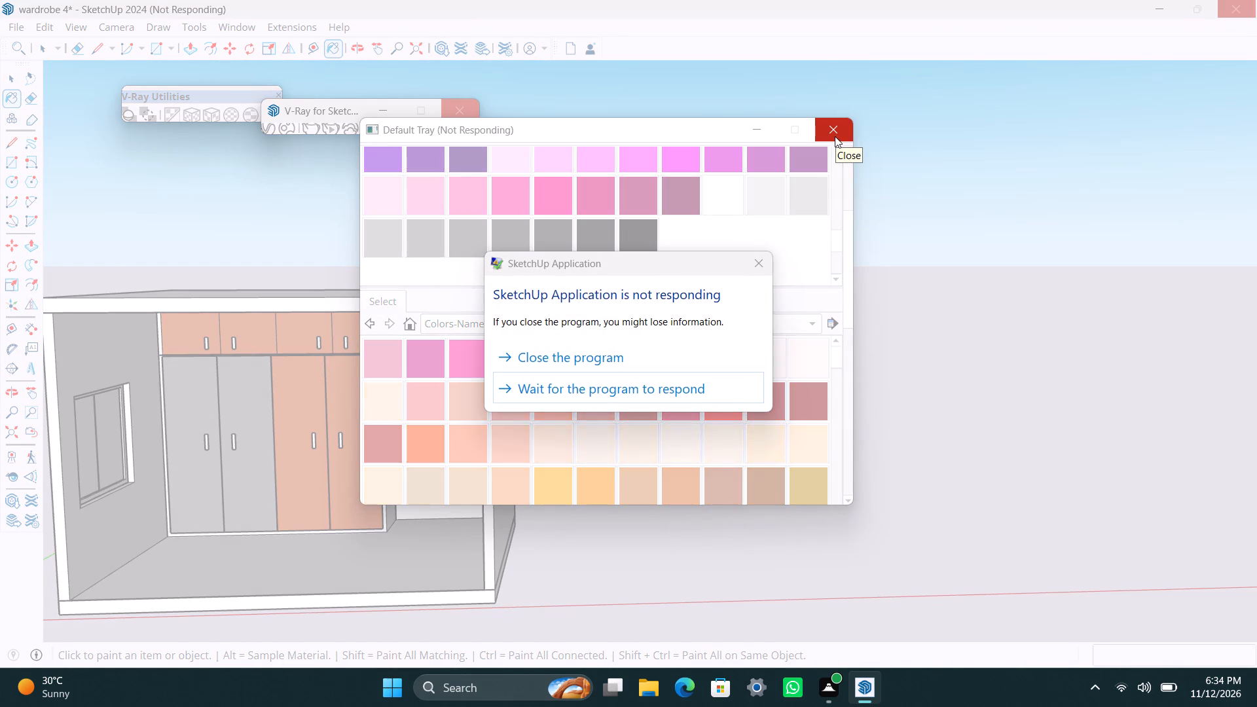
Force the unresponsive SketchUp program to close instead of waiting for it to respond.
click(558, 355)
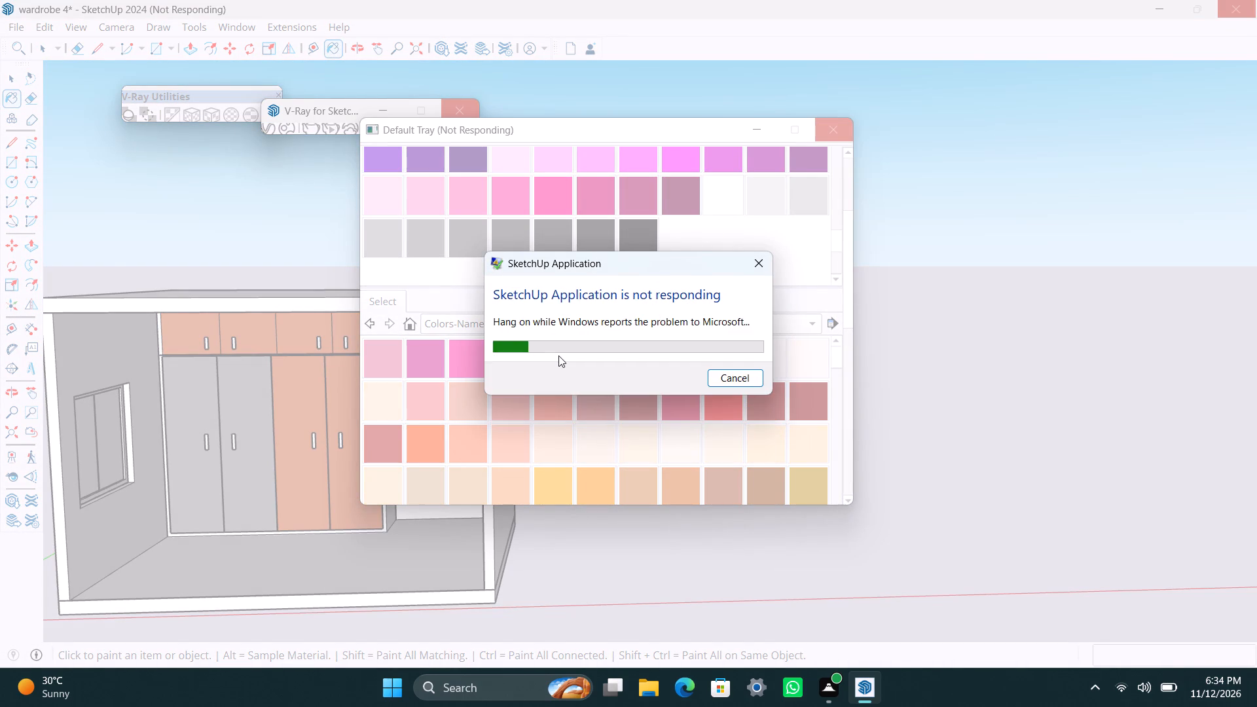
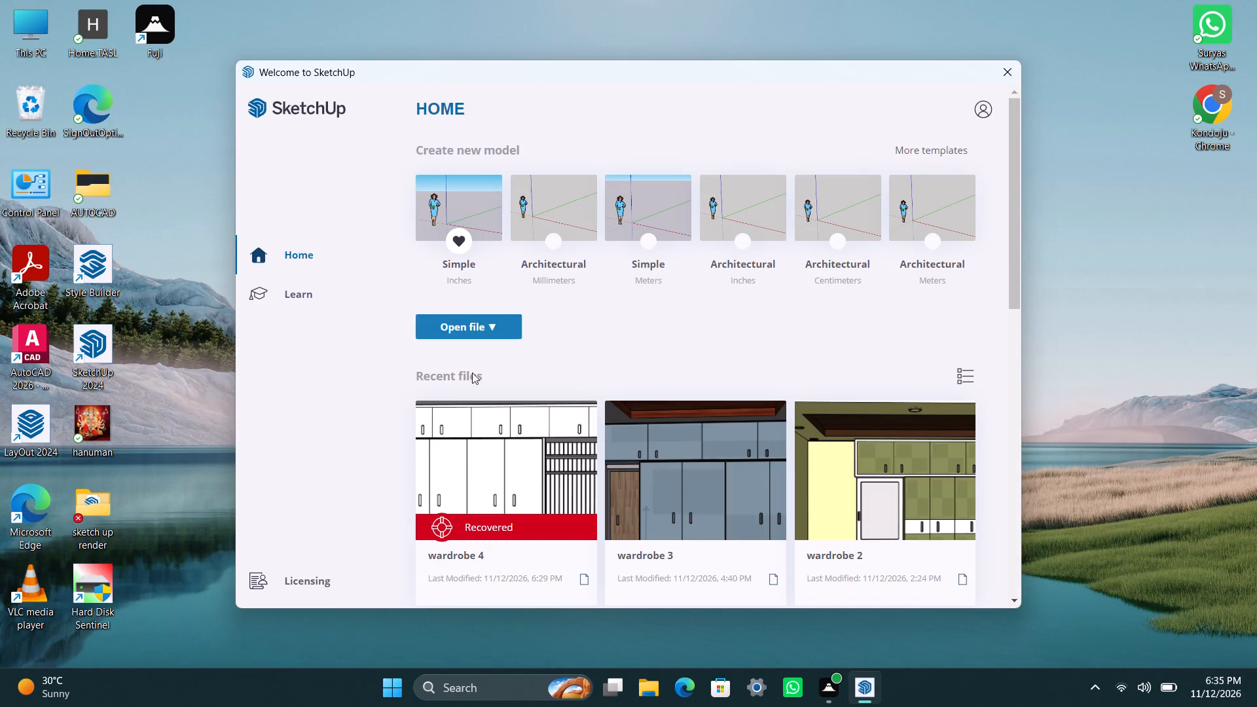
Reopen the wardrobe 4 model marked Recovered from the recent files.
click(469, 453)
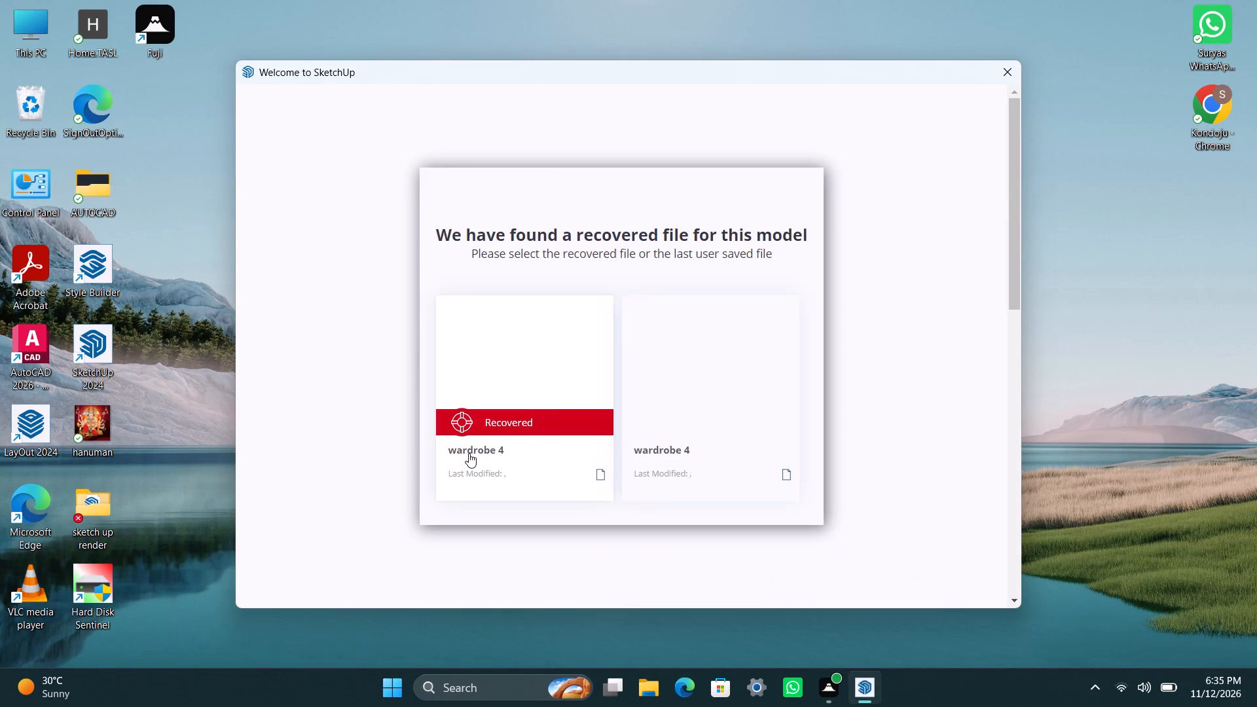
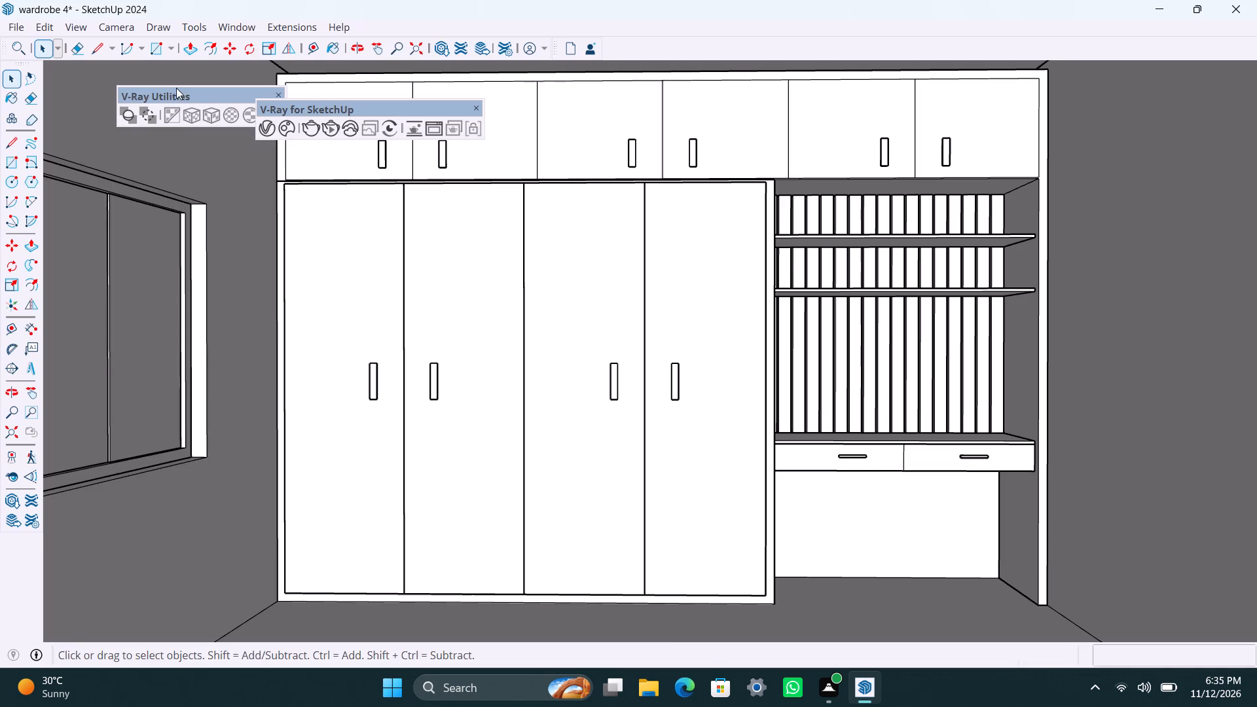
Browse the material categories in the Chaos Cosmos library and close it.
scroll(398, 431, down, 4)
scroll(287, 166, up, 3)
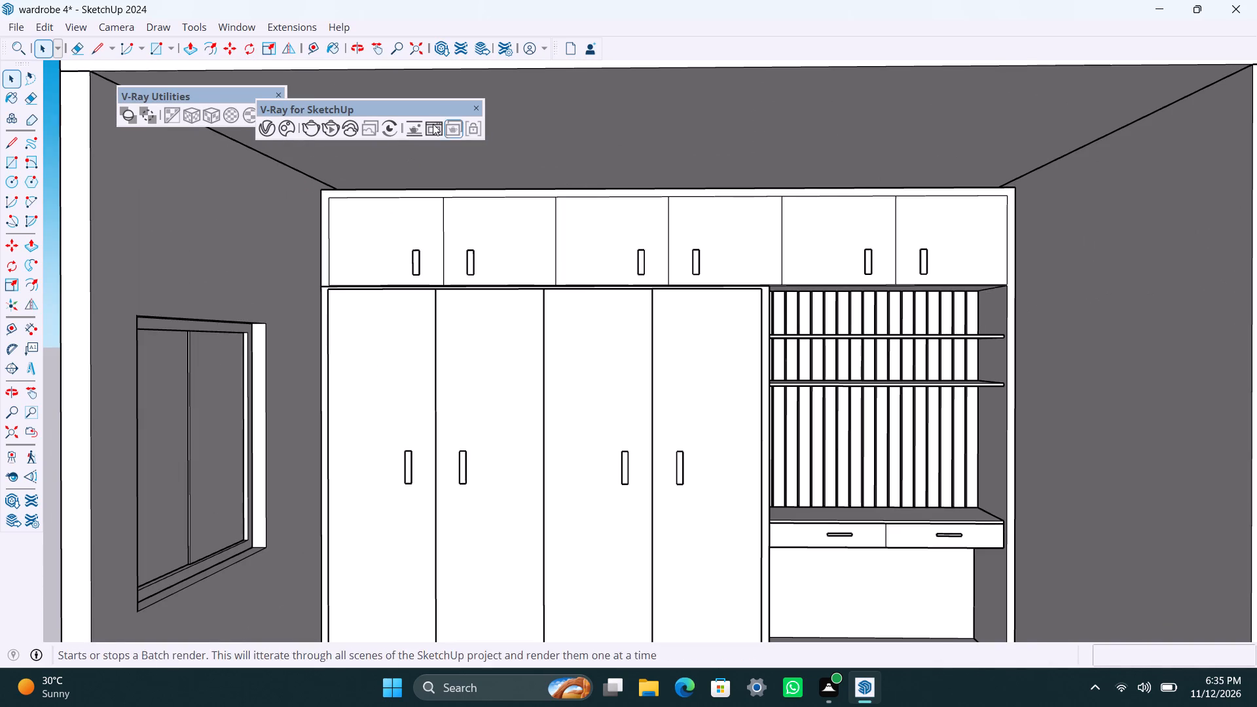
click(289, 134)
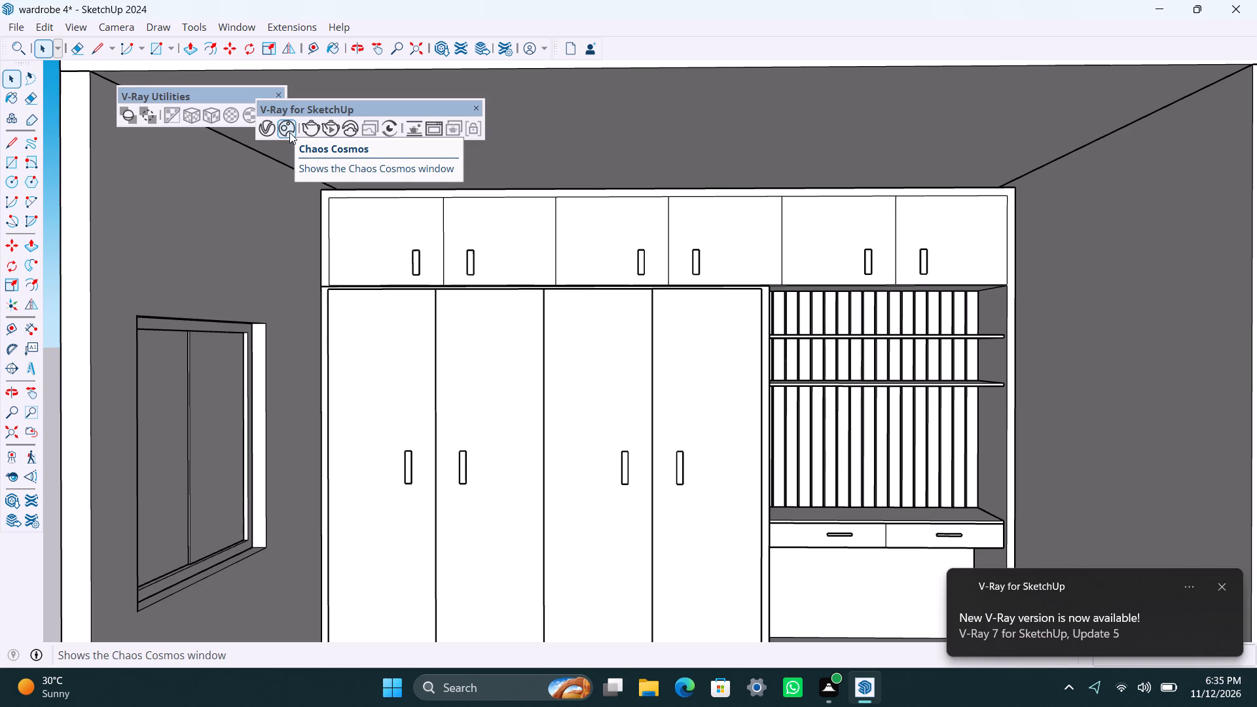
click(289, 132)
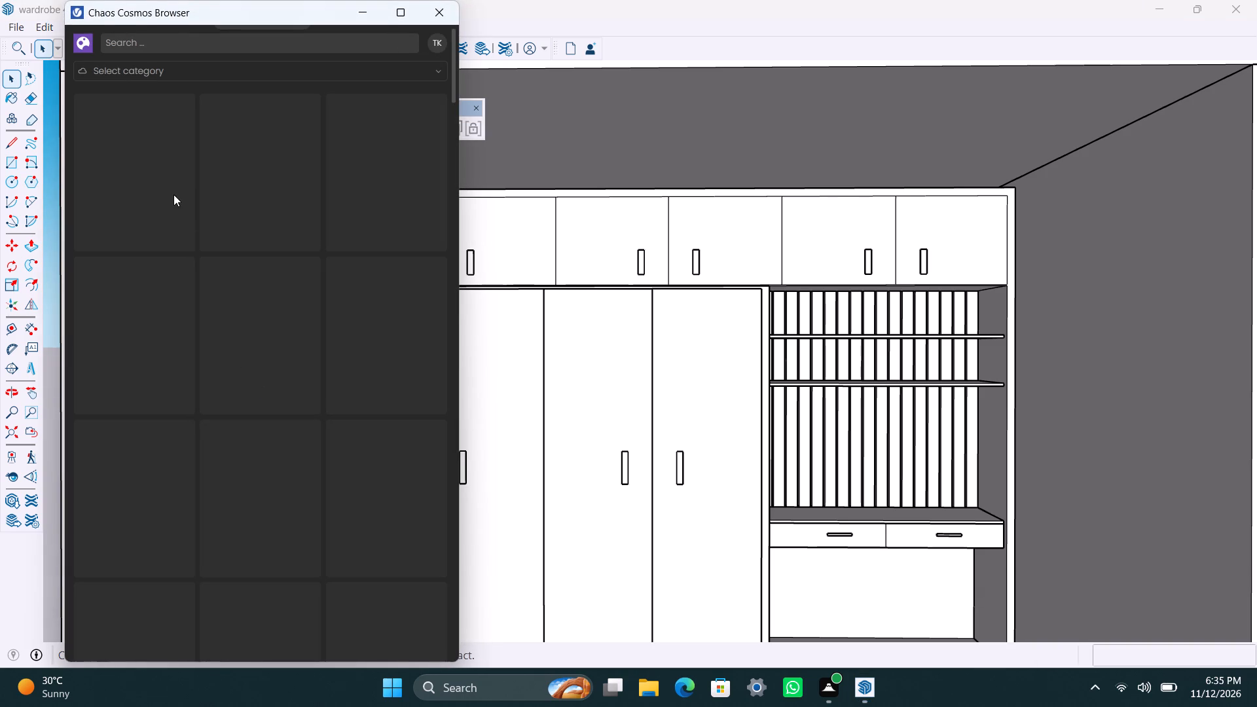
click(239, 67)
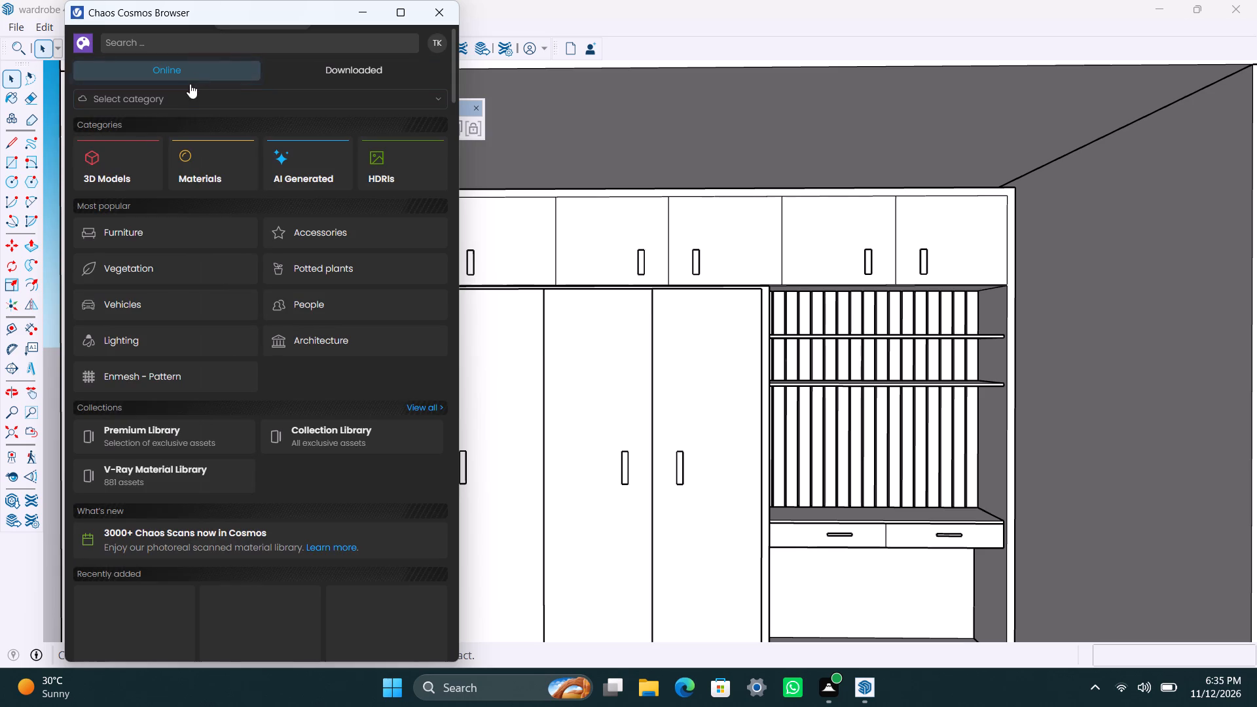
click(179, 101)
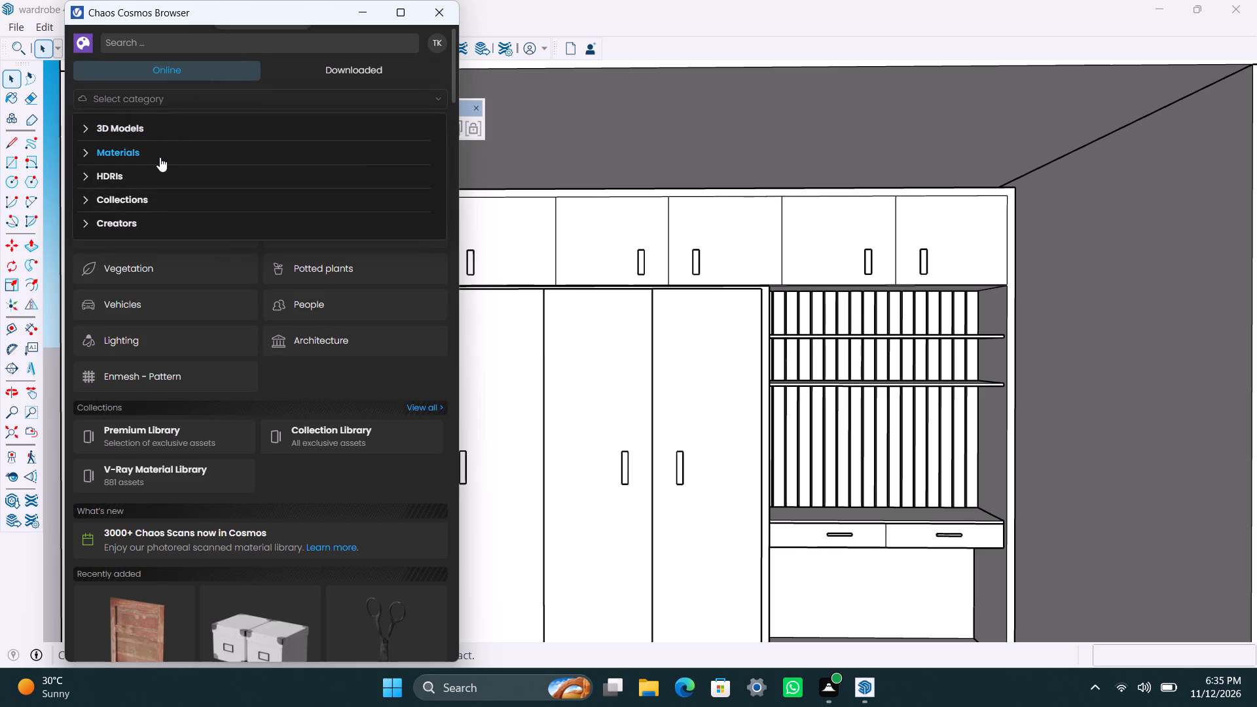
click(160, 157)
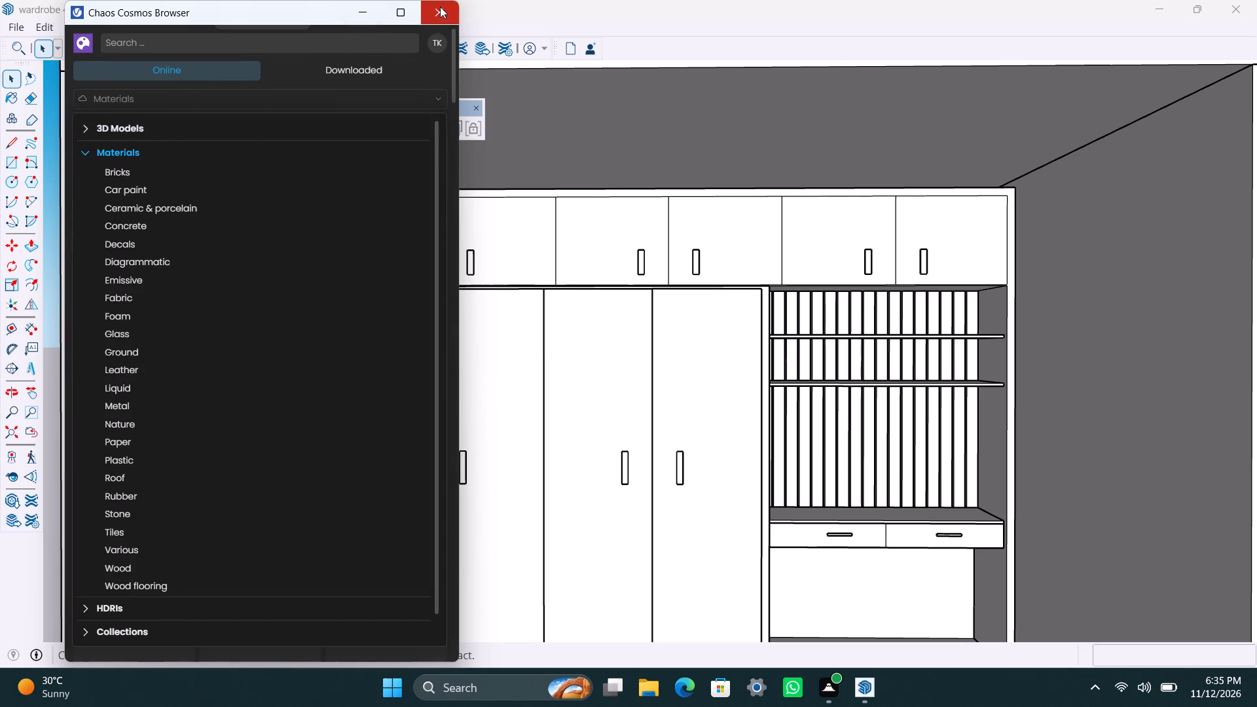
click(441, 5)
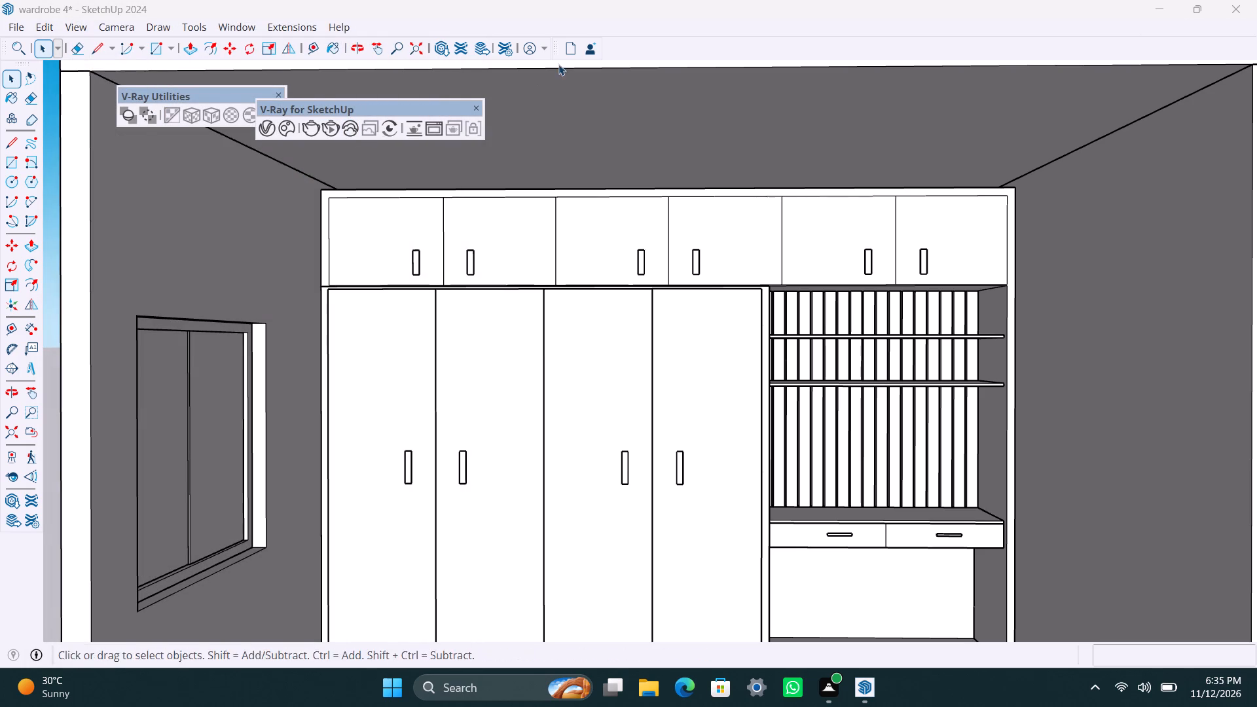
Bring up the Default Tray by toggling its Entity Info entry, to reach the Materials colours.
click(249, 24)
click(287, 54)
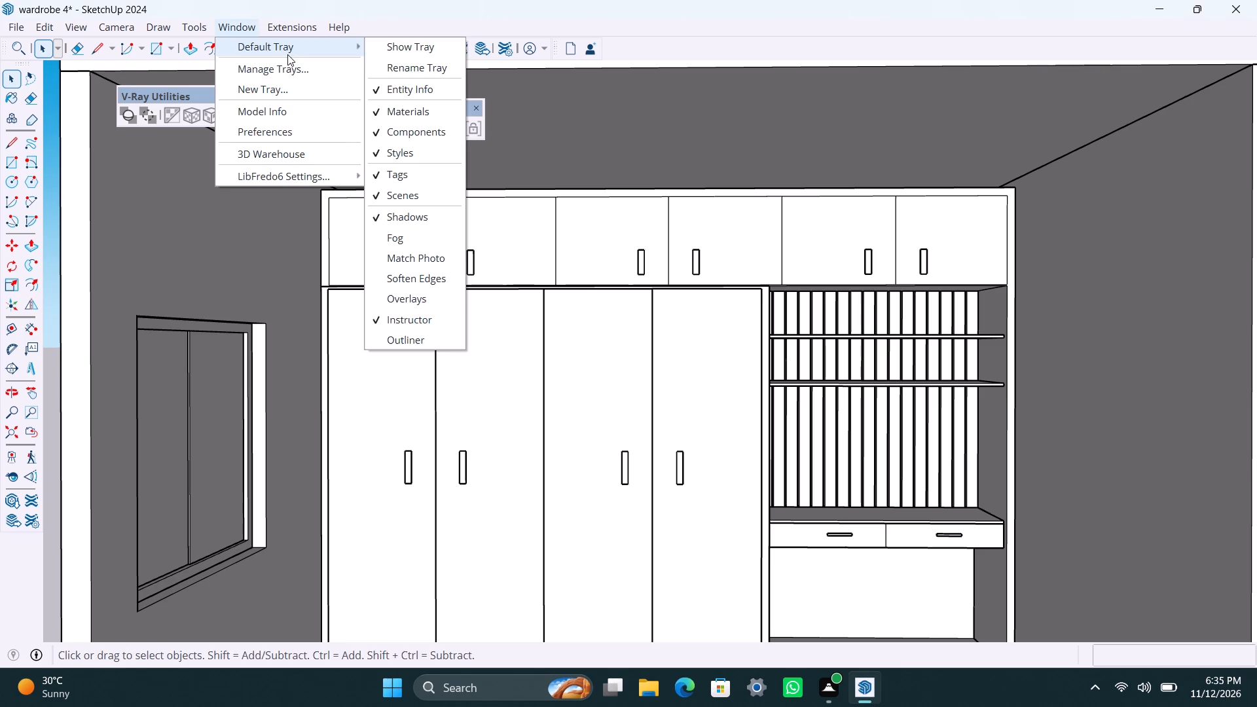
click(410, 88)
click(255, 23)
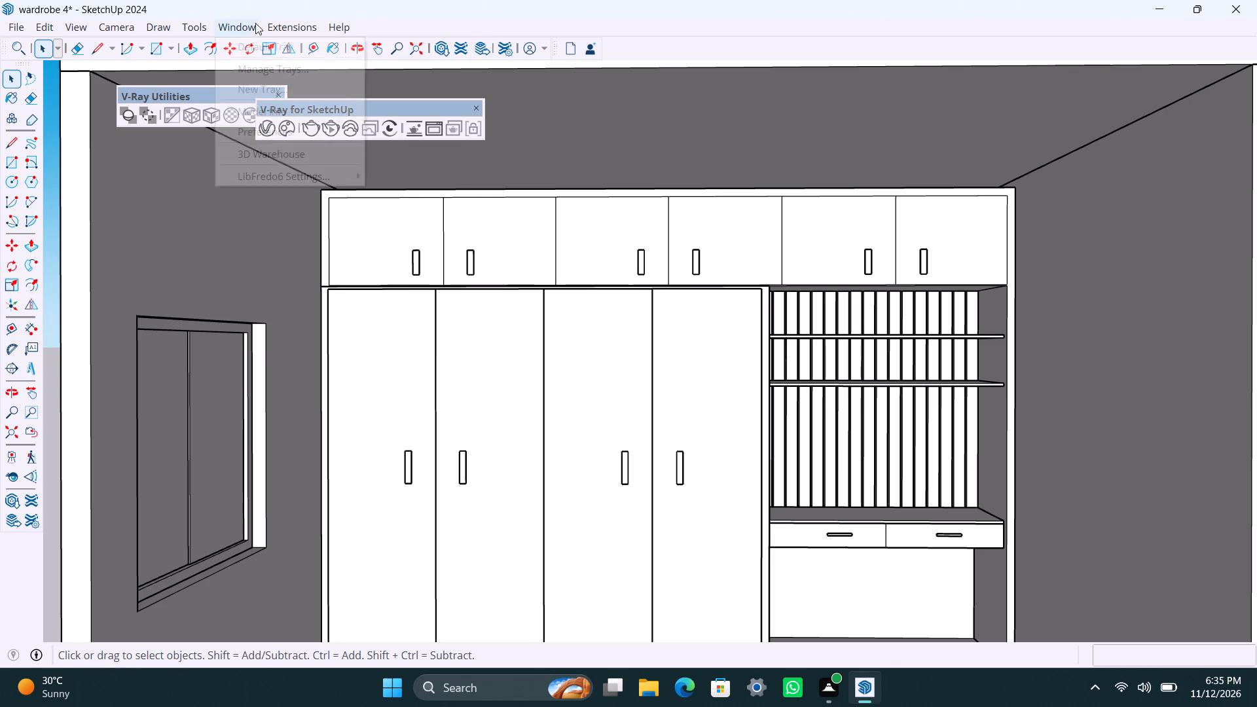
click(268, 28)
click(268, 31)
click(250, 25)
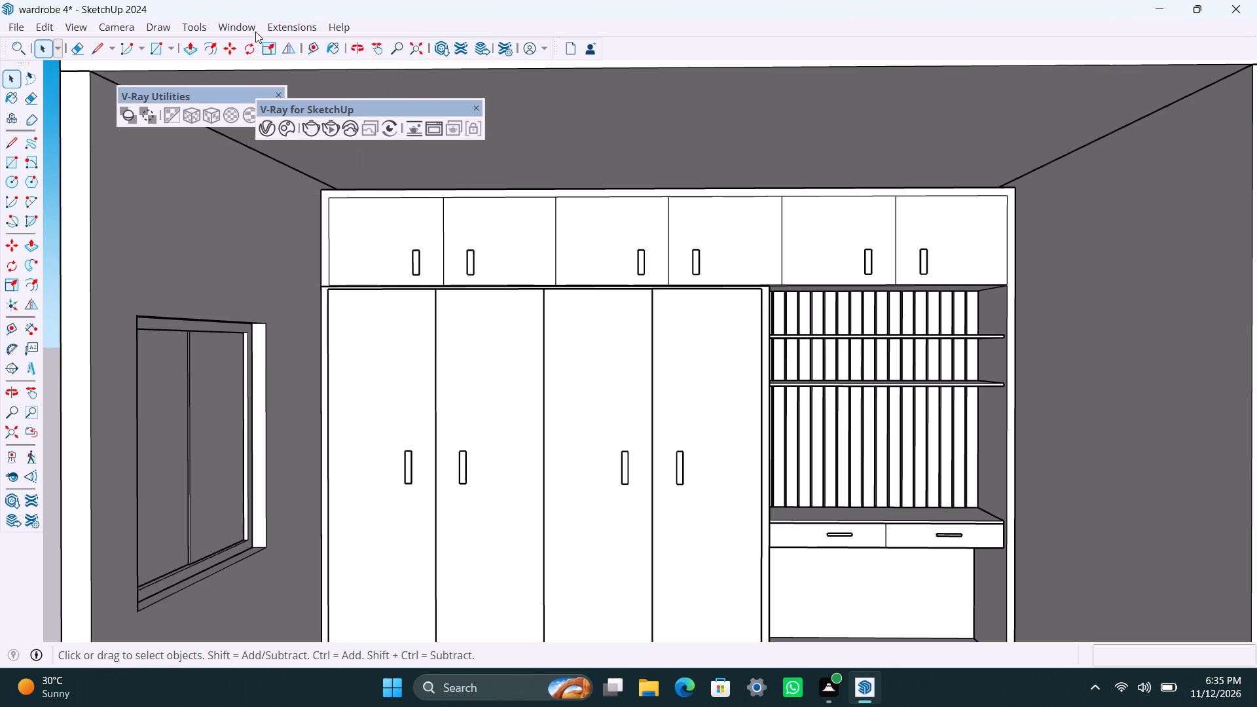
click(249, 23)
click(288, 46)
click(431, 96)
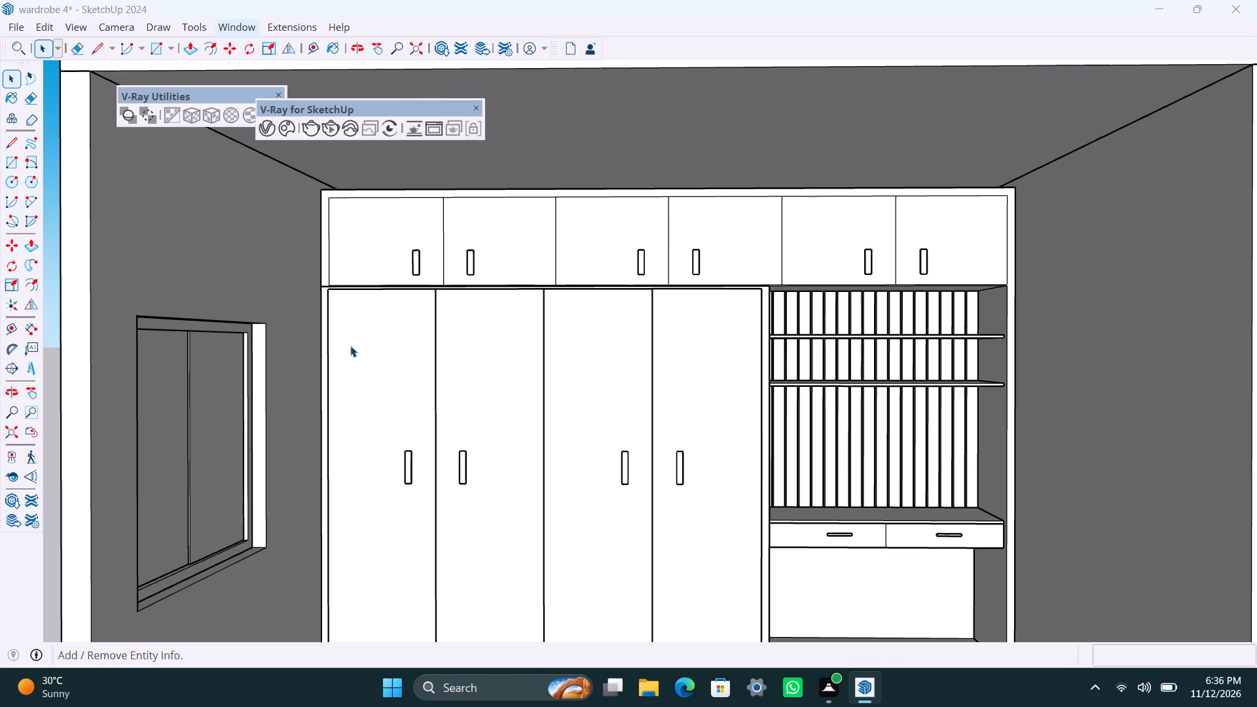
Paint the four tall wardrobe doors dark grey from the Colors material collection.
scroll(512, 405, down, 3)
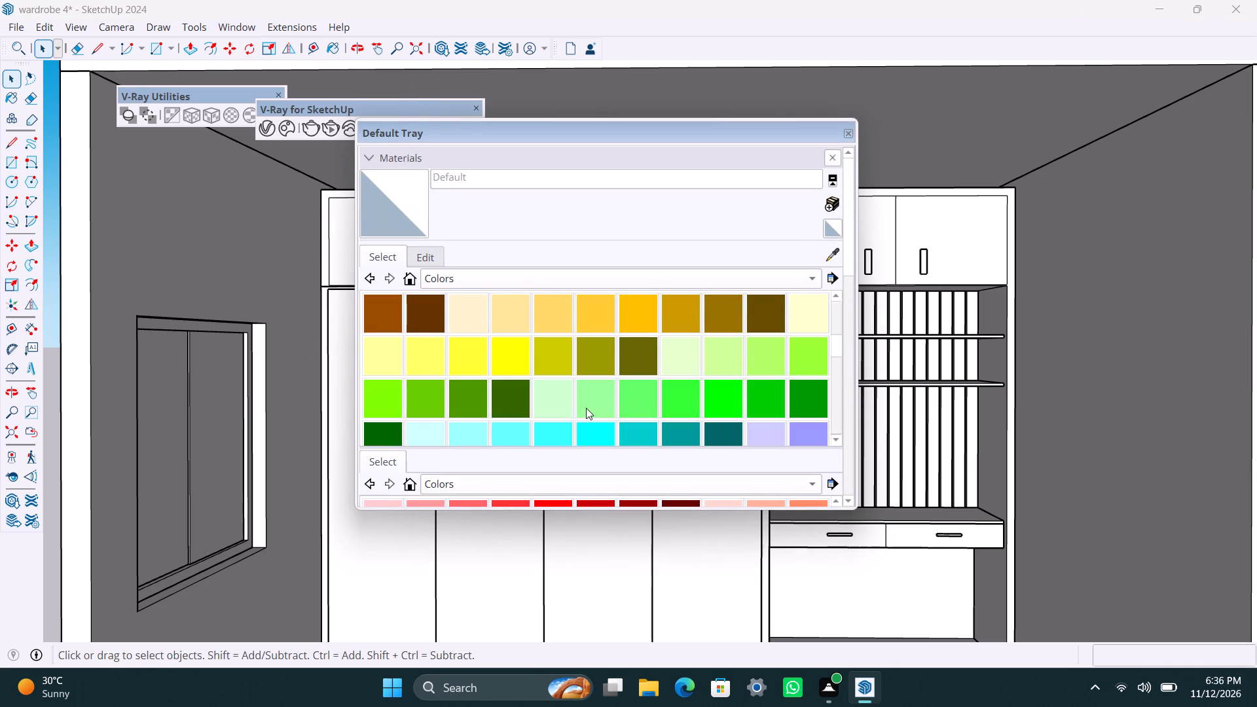
scroll(647, 416, down, 1)
scroll(722, 412, down, 2)
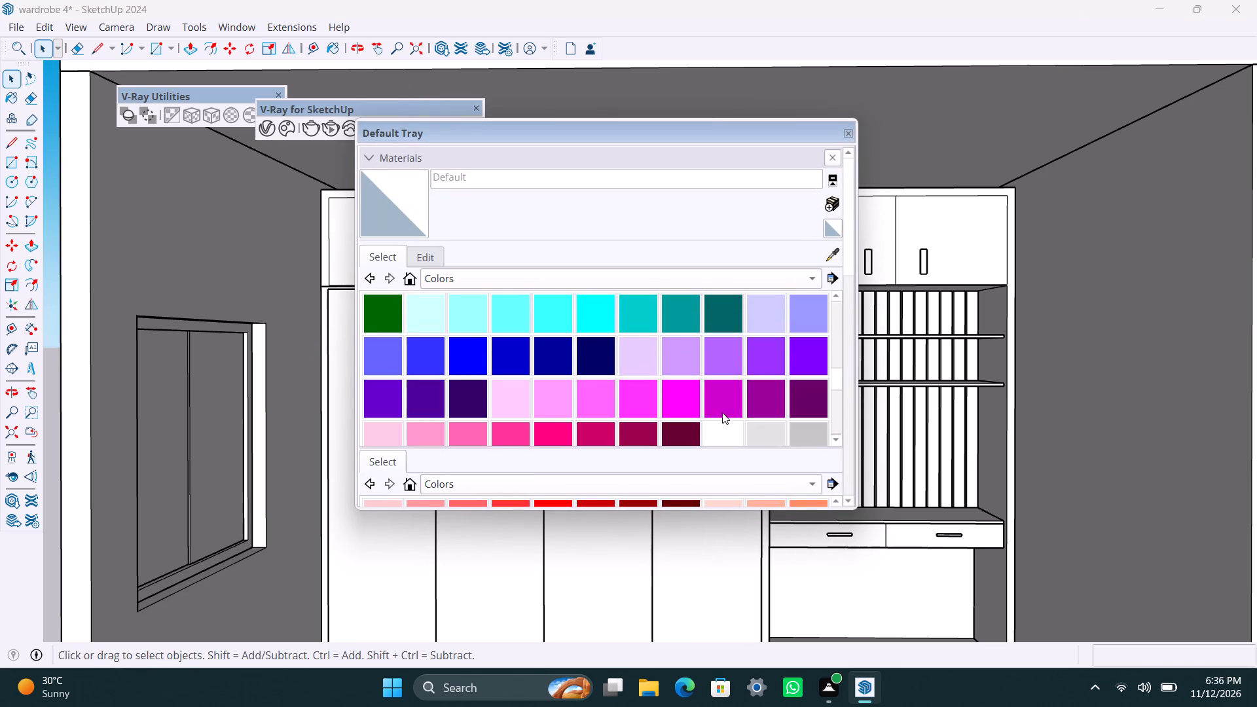
scroll(722, 412, down, 3)
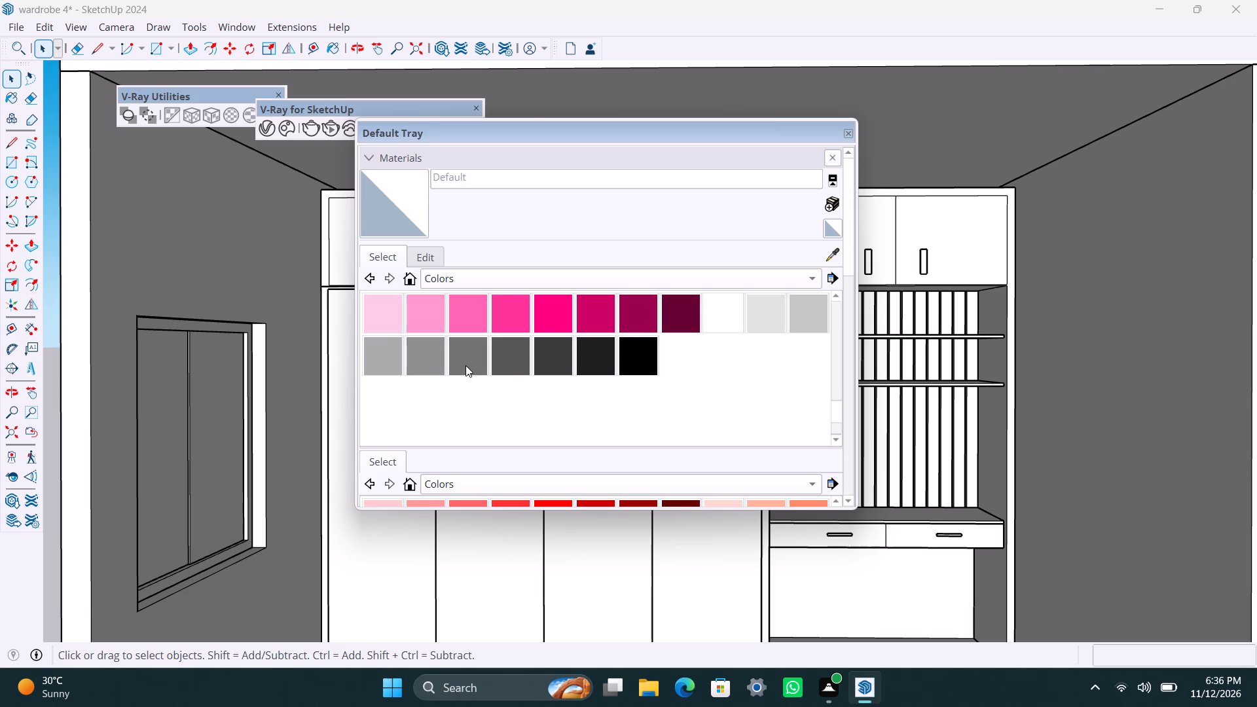
click(507, 355)
click(428, 568)
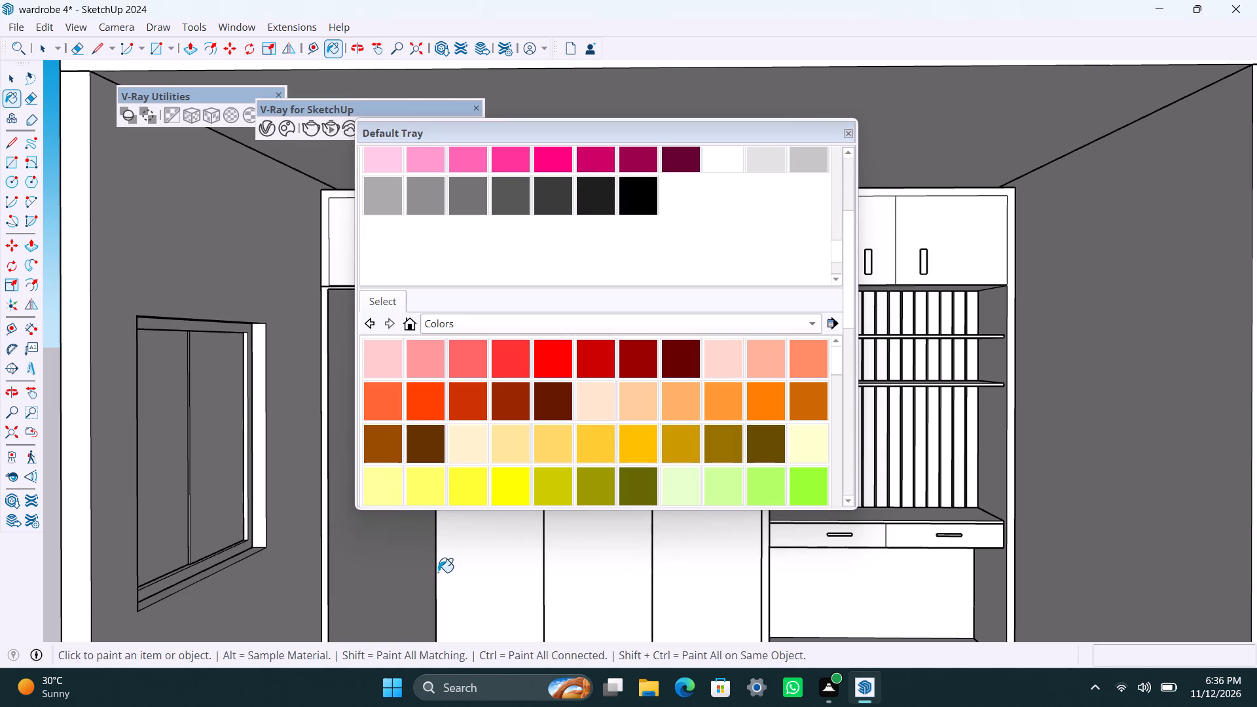
click(458, 568)
click(581, 570)
click(681, 567)
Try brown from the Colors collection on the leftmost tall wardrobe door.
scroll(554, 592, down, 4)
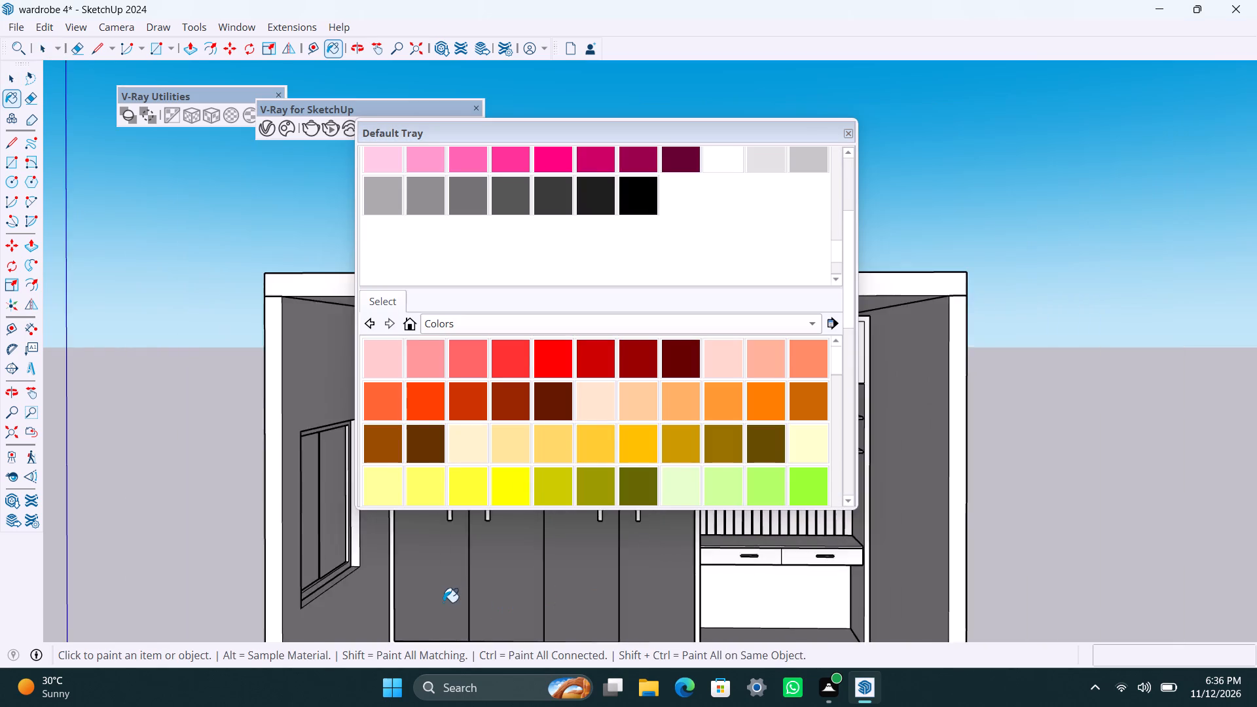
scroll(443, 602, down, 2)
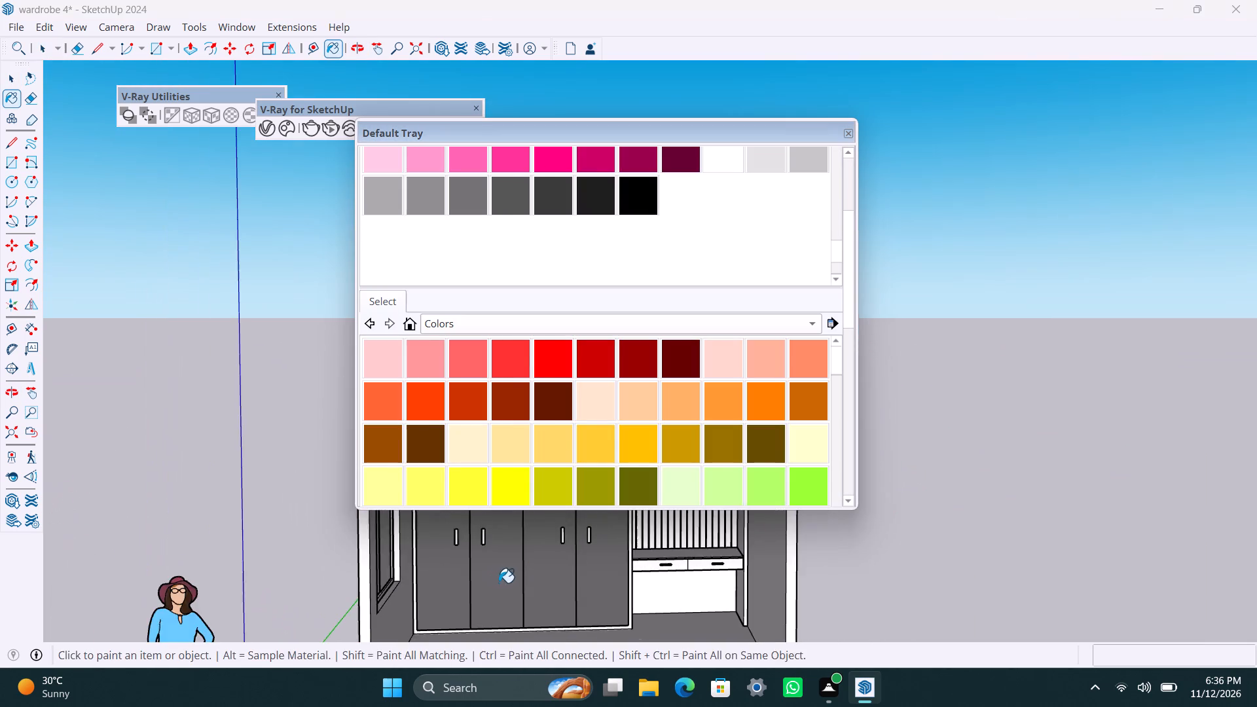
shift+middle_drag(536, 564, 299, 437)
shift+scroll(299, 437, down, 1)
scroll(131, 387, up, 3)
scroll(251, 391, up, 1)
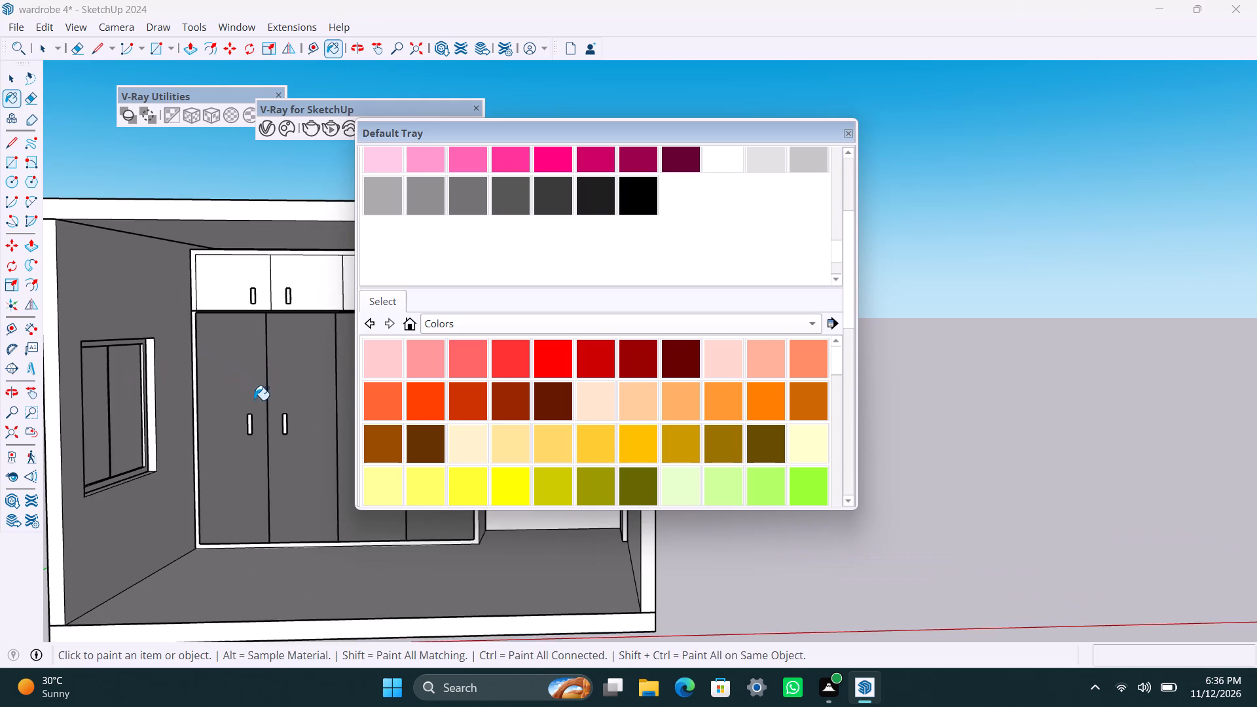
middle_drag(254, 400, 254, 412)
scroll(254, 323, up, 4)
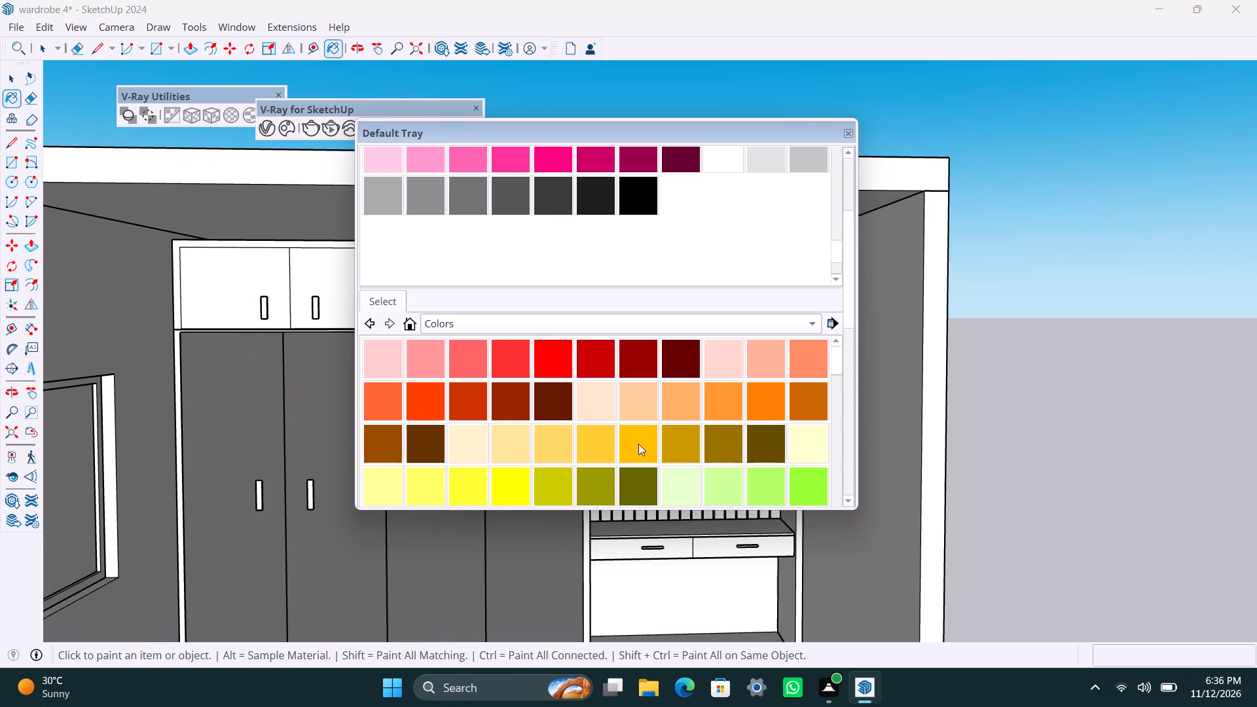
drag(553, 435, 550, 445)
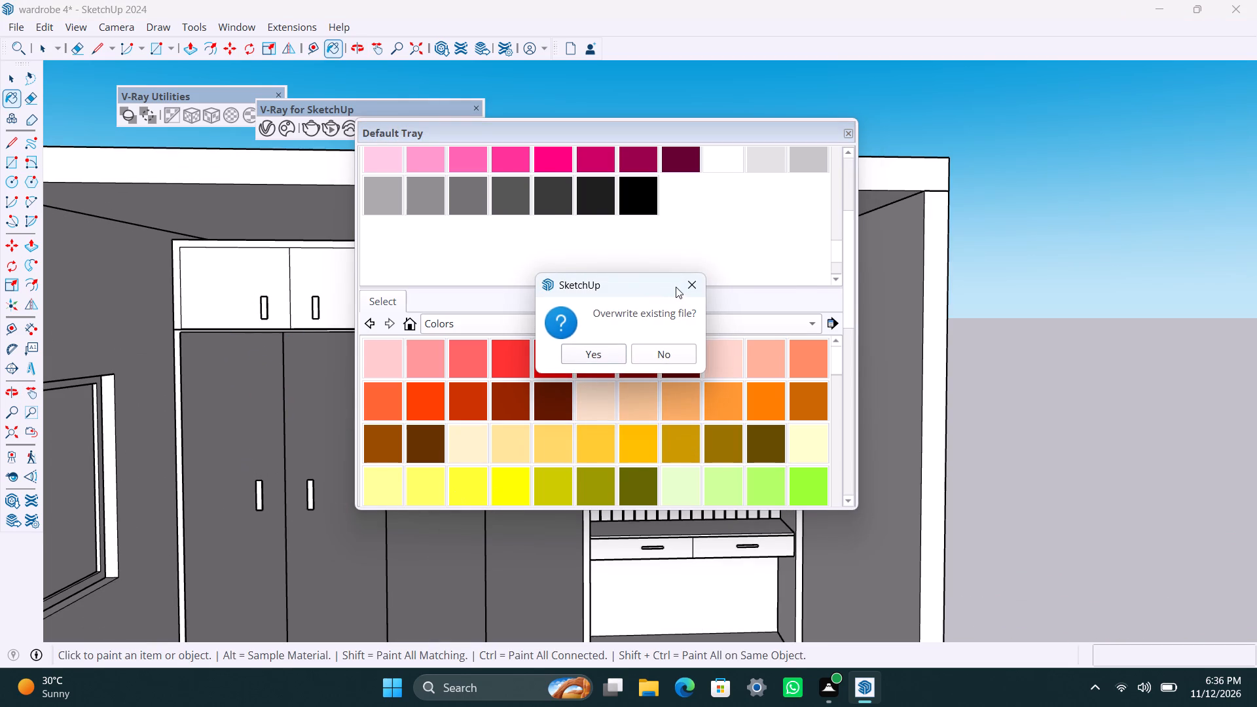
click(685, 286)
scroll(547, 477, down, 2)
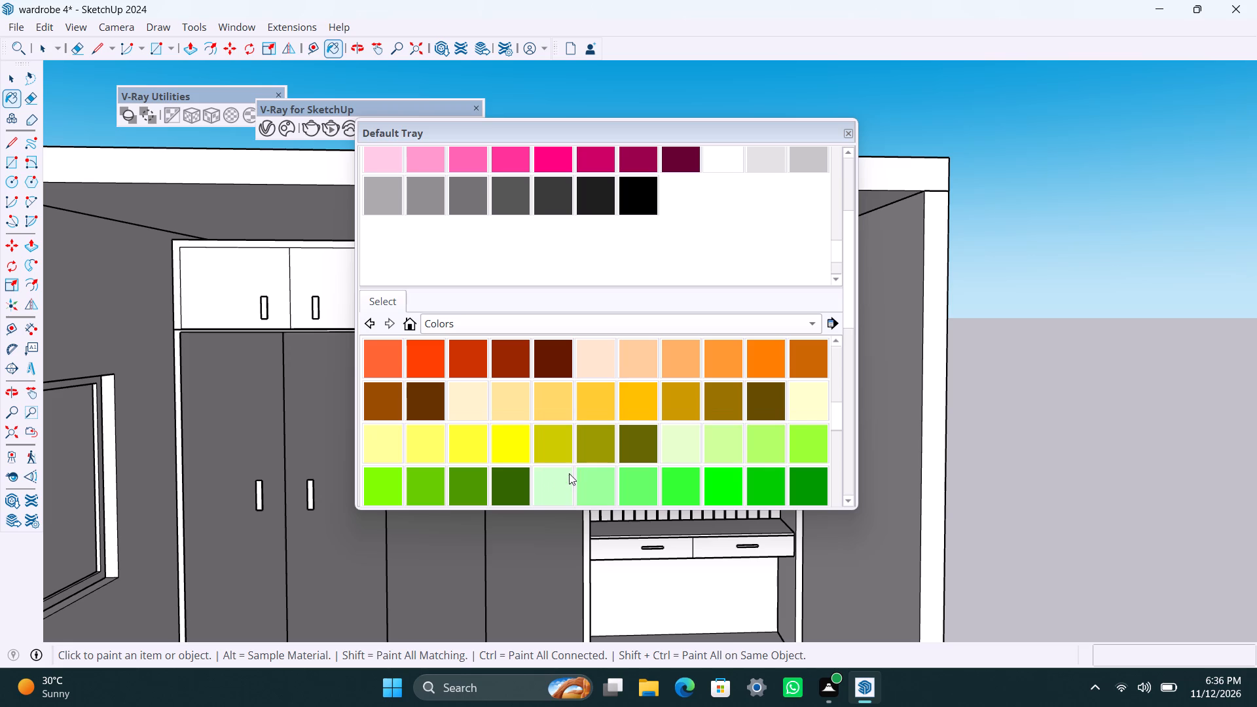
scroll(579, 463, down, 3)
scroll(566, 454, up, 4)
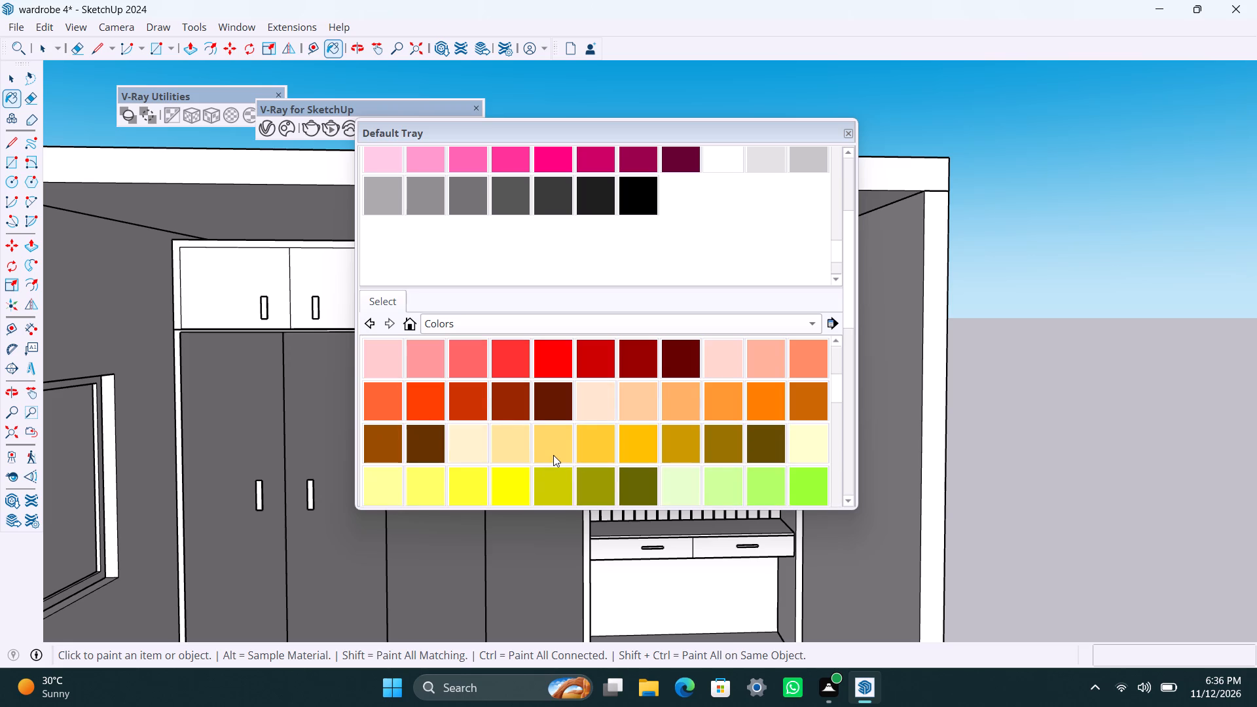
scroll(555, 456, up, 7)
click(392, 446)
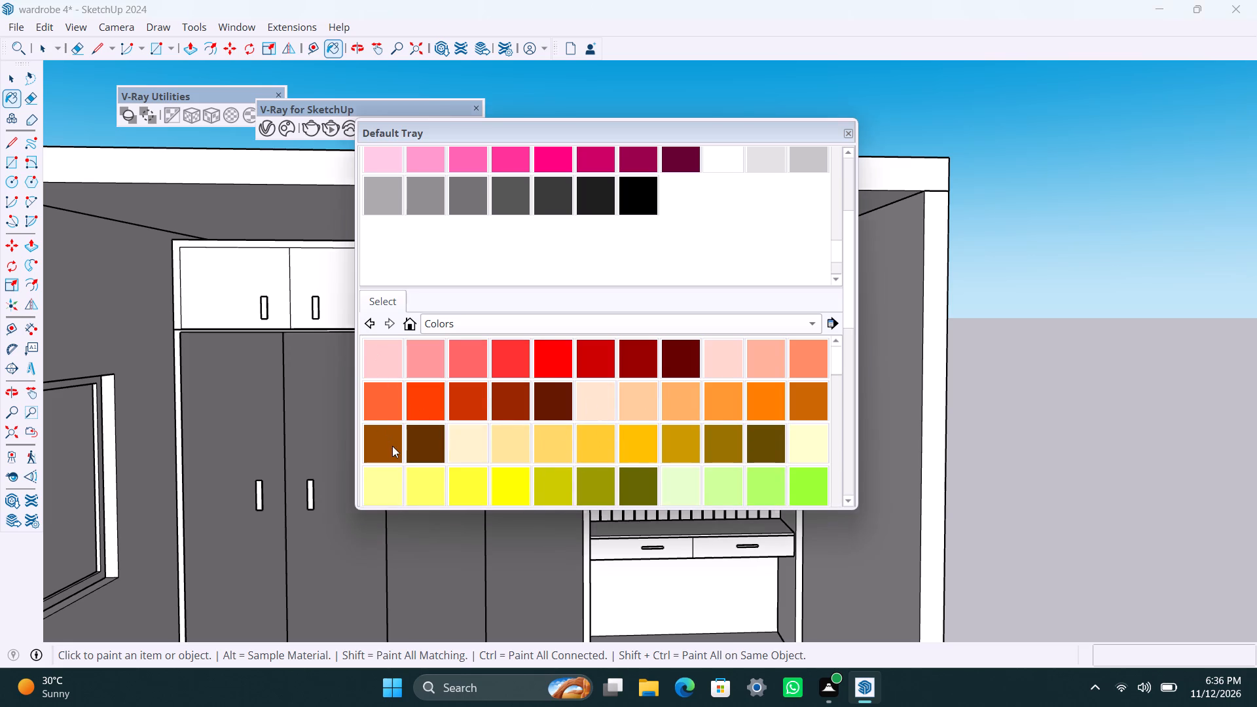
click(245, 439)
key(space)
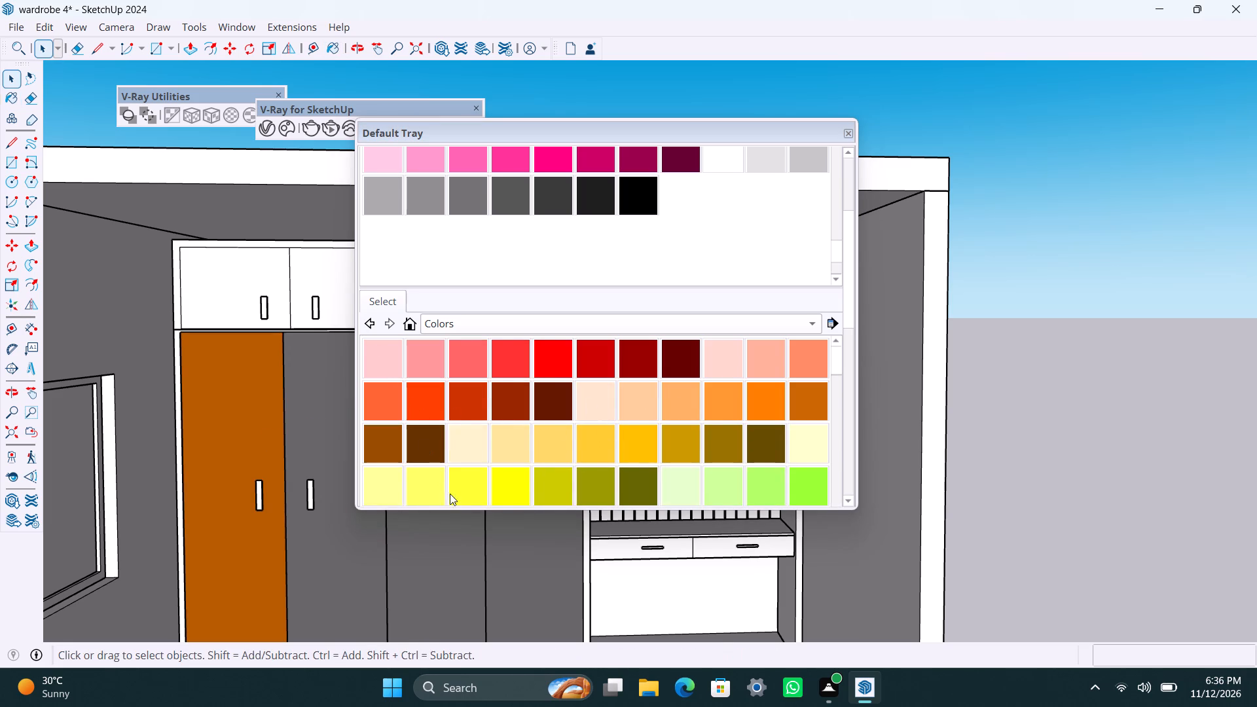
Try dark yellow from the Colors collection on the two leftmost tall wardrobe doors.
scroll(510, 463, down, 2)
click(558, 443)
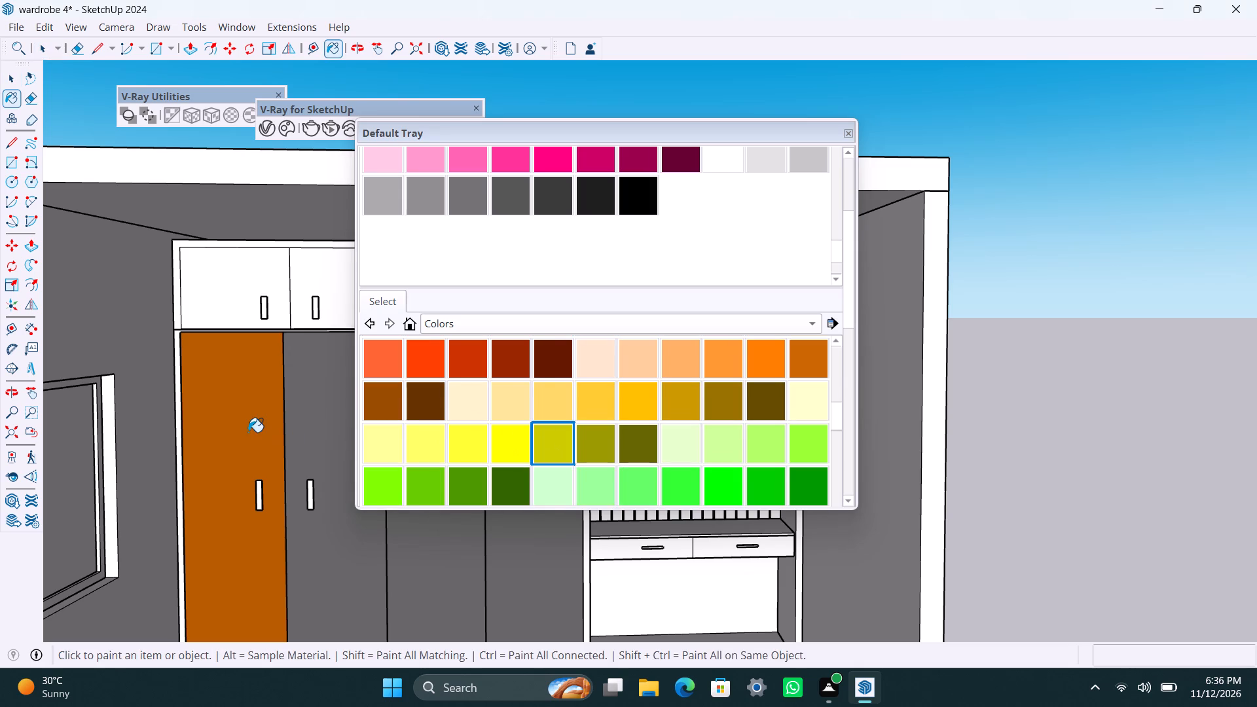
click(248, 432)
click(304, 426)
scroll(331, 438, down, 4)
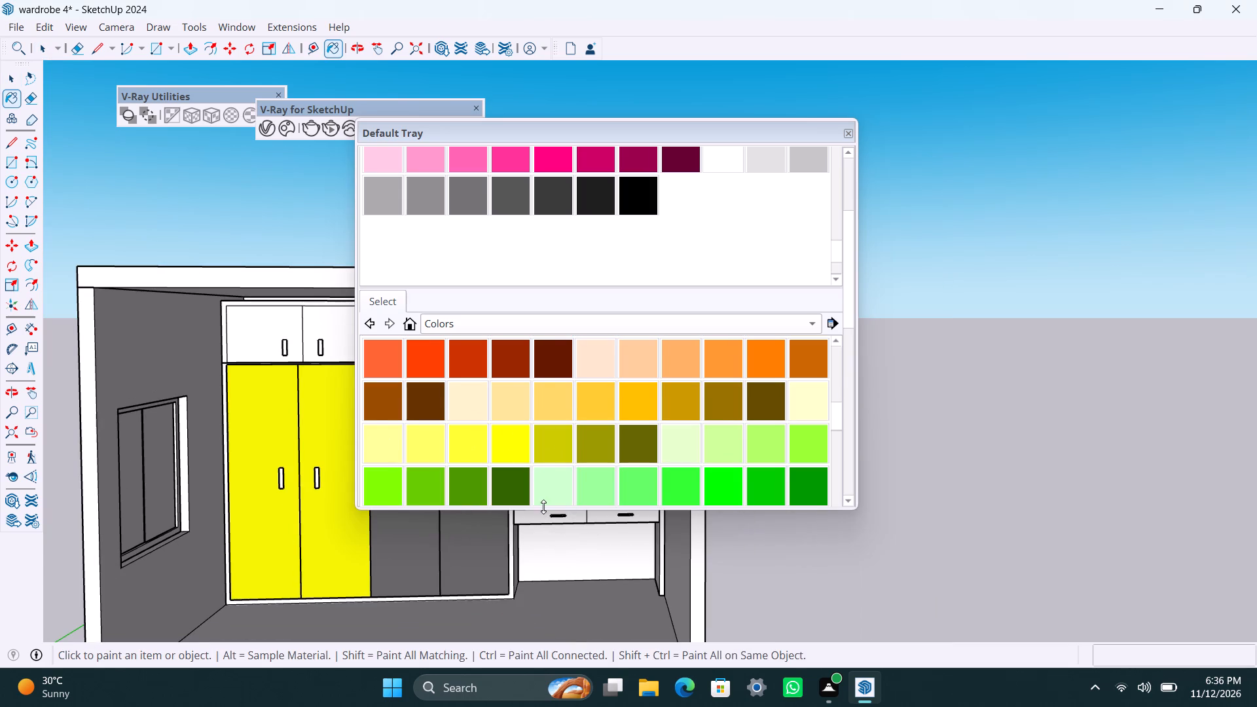
Repaint the two leftmost tall wardrobe doors dark grey to match the other two.
scroll(543, 507, up, 2)
scroll(547, 437, down, 7)
scroll(571, 429, up, 1)
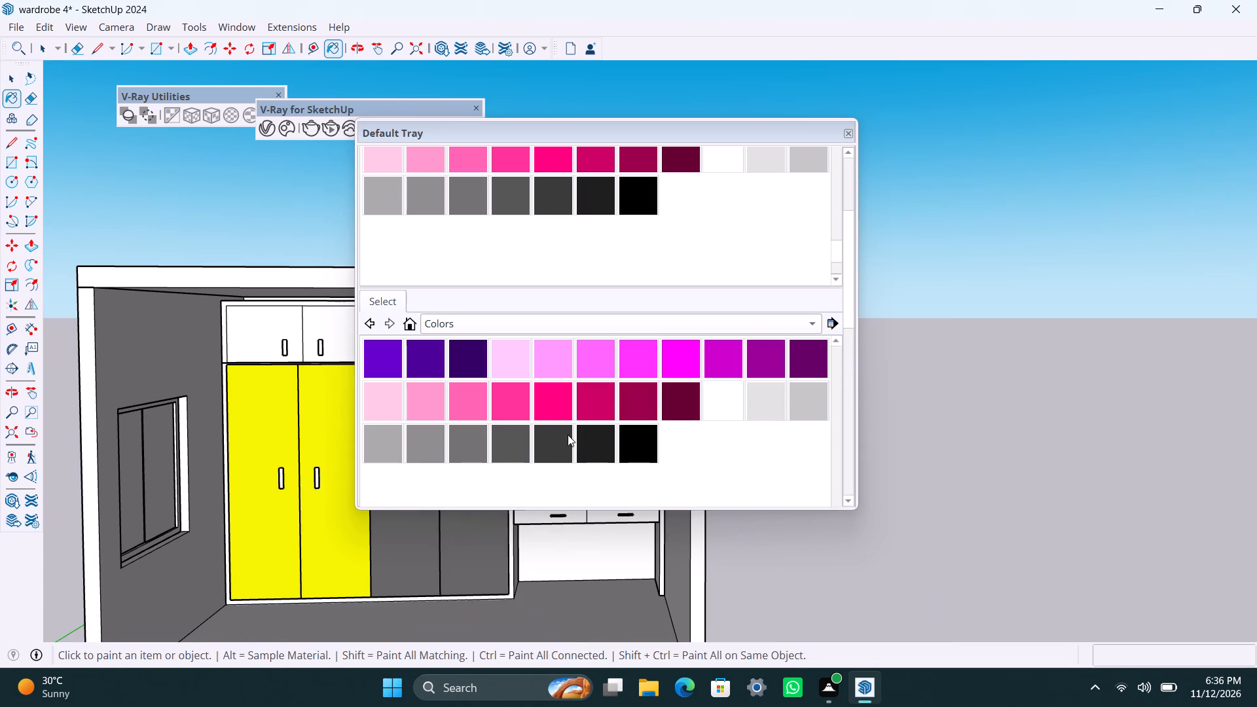
click(501, 446)
click(250, 463)
click(302, 450)
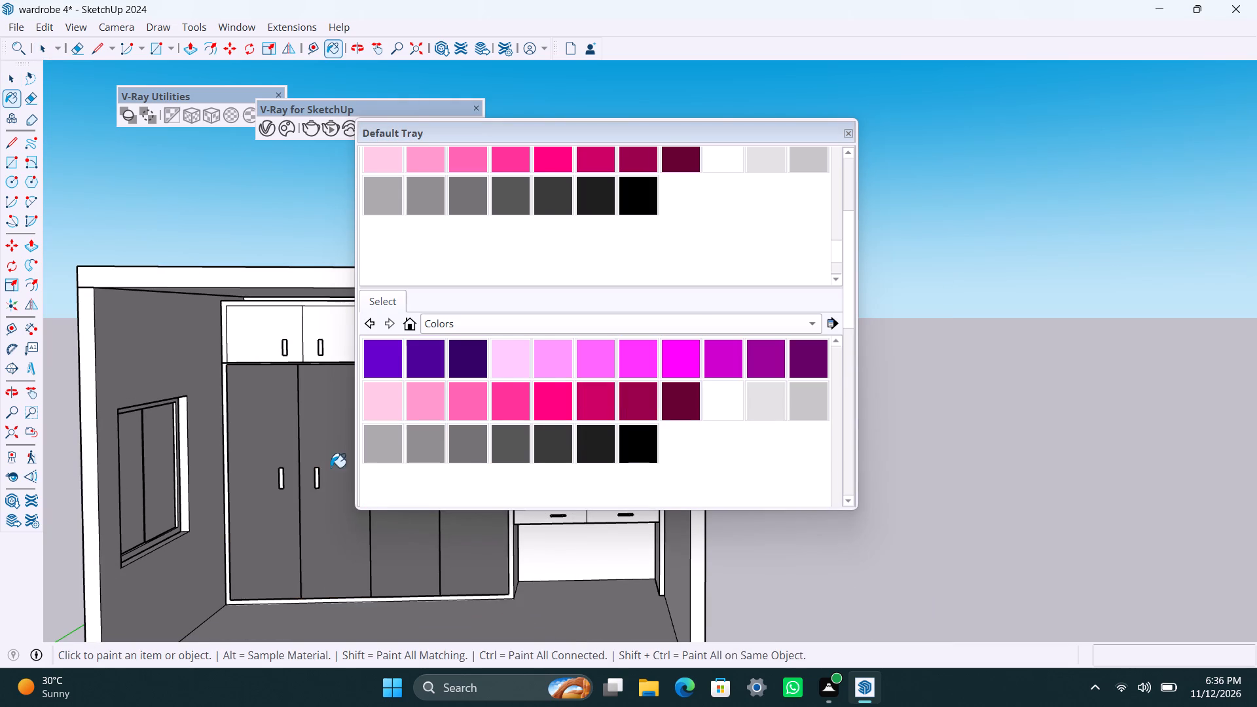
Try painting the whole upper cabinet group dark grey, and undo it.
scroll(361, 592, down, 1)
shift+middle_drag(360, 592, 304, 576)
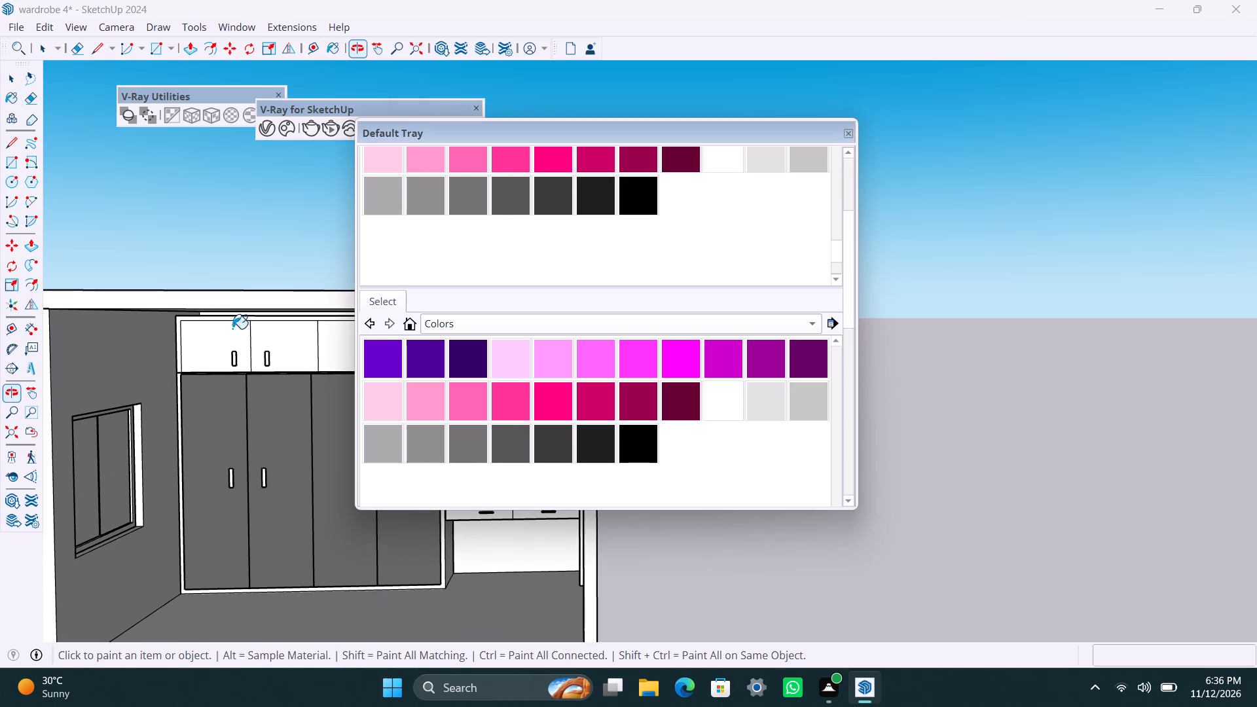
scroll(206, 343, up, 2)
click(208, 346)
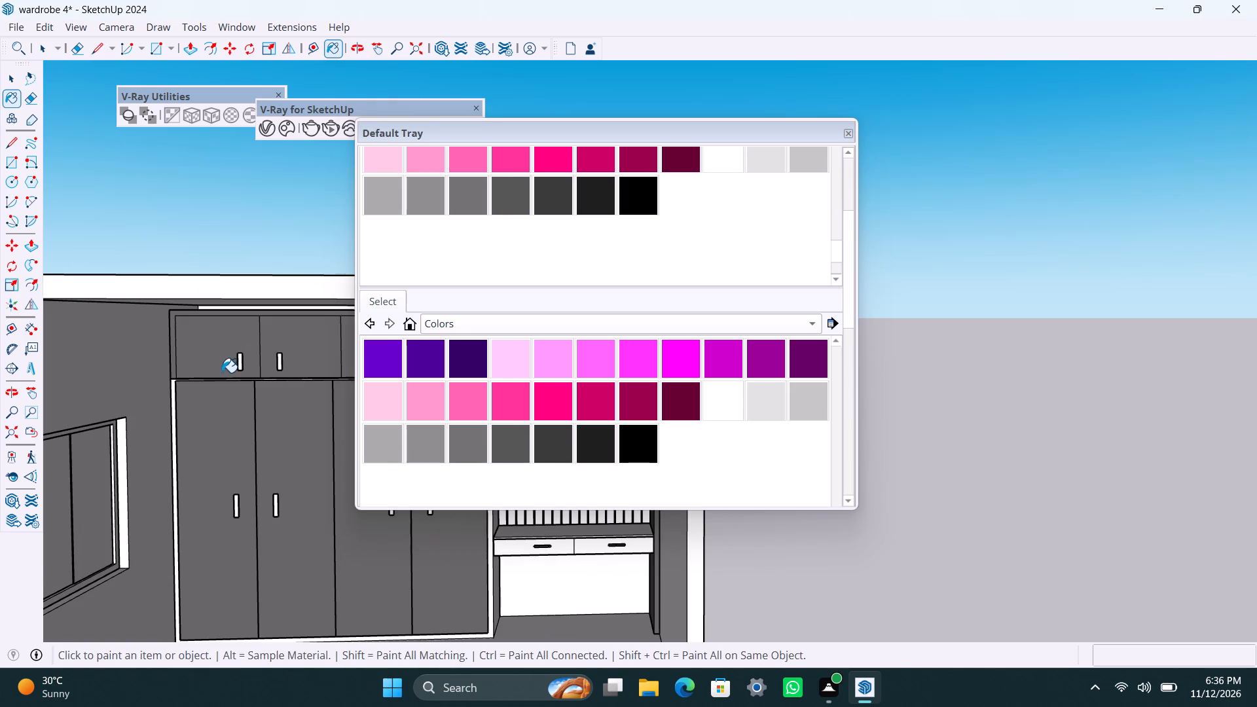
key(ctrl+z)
Inside the upper cabinet group, paint the two leftmost door faces dark grey, leaving the frame white, and exit the group.
scroll(211, 377, up, 4)
key(space)
triple_click(191, 360)
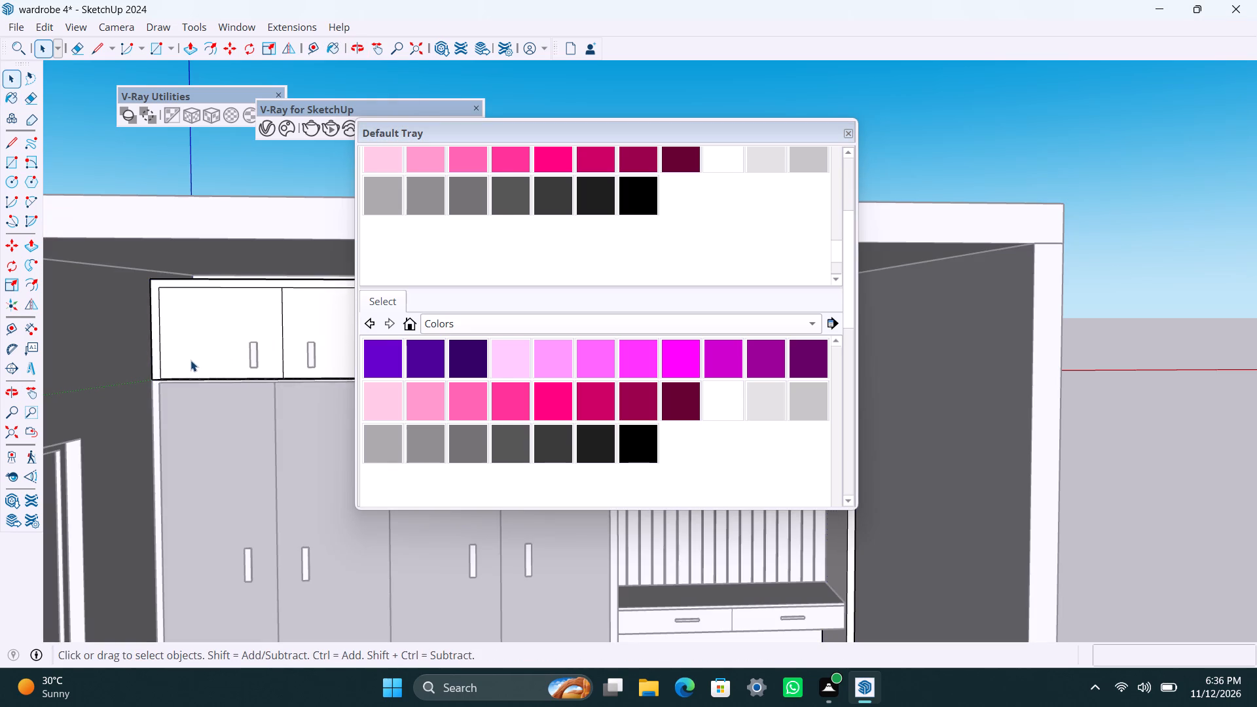
click(202, 357)
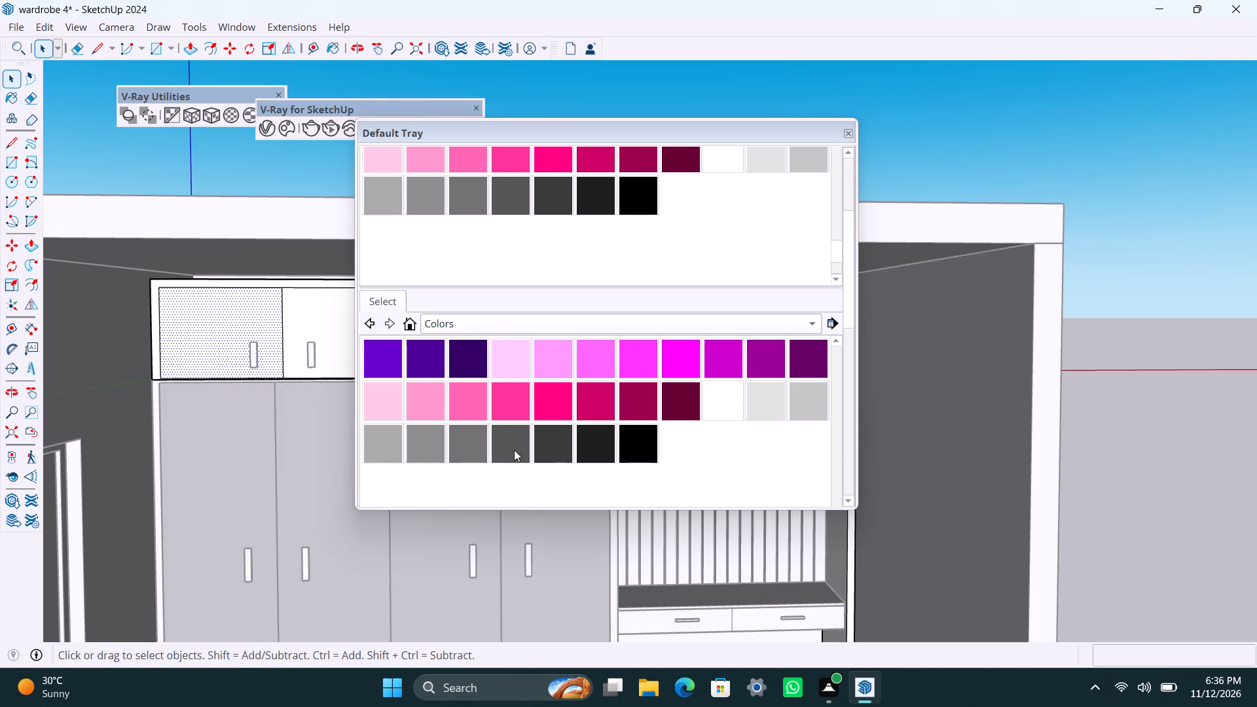
click(513, 454)
click(213, 319)
click(316, 327)
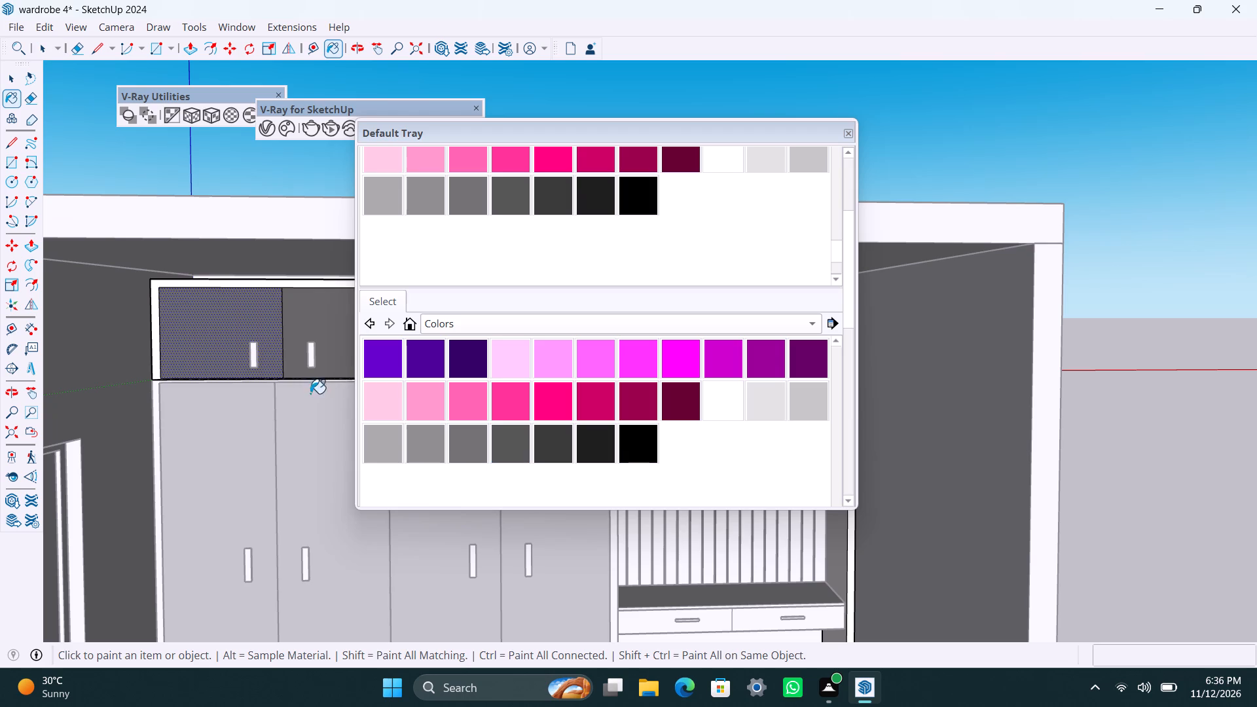
scroll(296, 416, down, 3)
key(space)
click(293, 462)
click(253, 463)
click(206, 221)
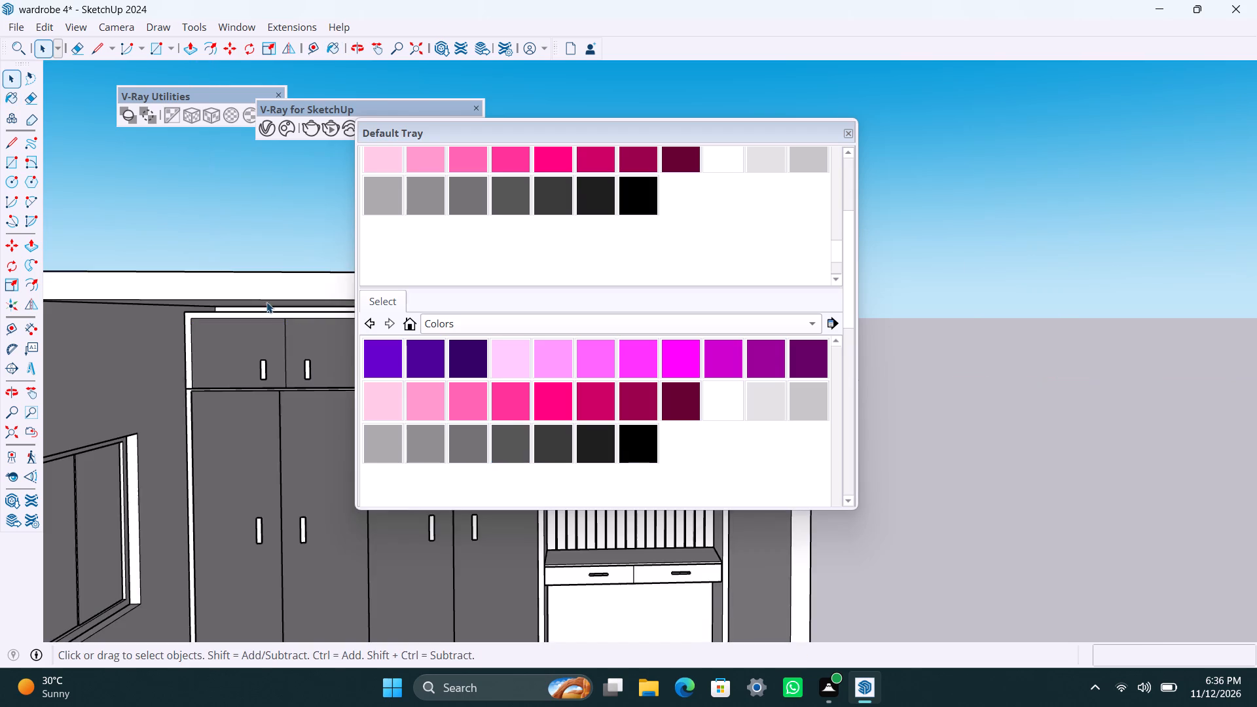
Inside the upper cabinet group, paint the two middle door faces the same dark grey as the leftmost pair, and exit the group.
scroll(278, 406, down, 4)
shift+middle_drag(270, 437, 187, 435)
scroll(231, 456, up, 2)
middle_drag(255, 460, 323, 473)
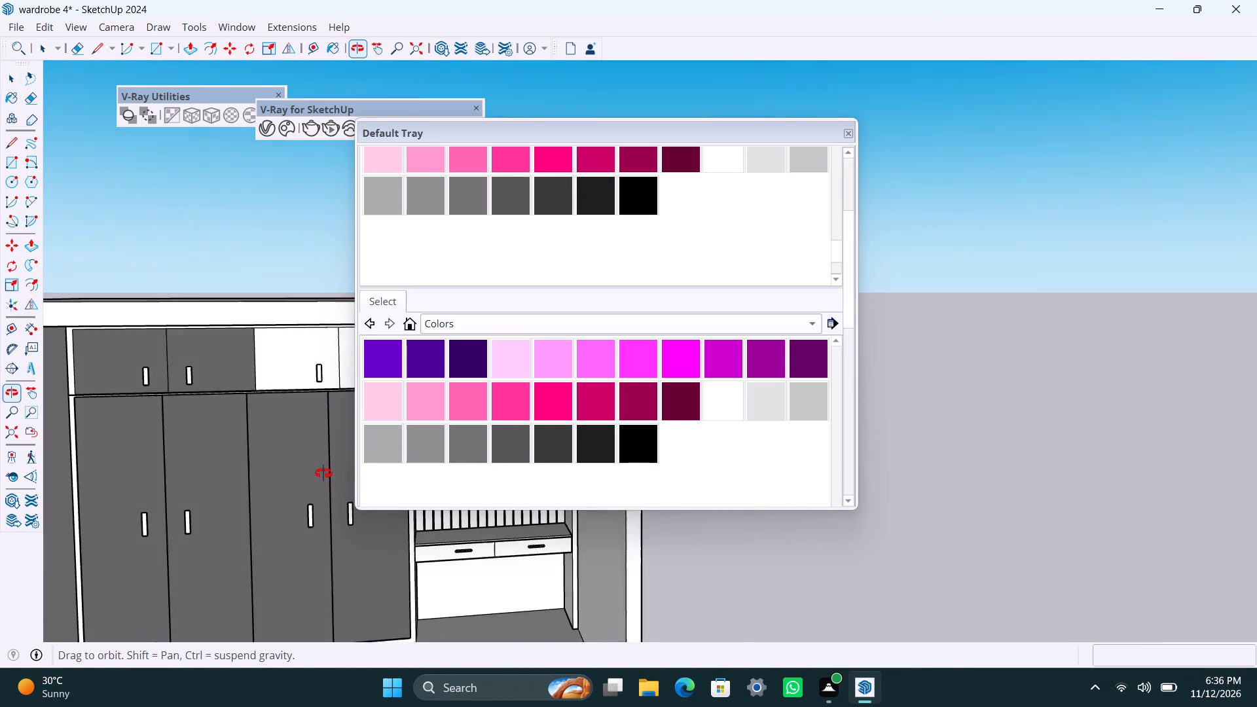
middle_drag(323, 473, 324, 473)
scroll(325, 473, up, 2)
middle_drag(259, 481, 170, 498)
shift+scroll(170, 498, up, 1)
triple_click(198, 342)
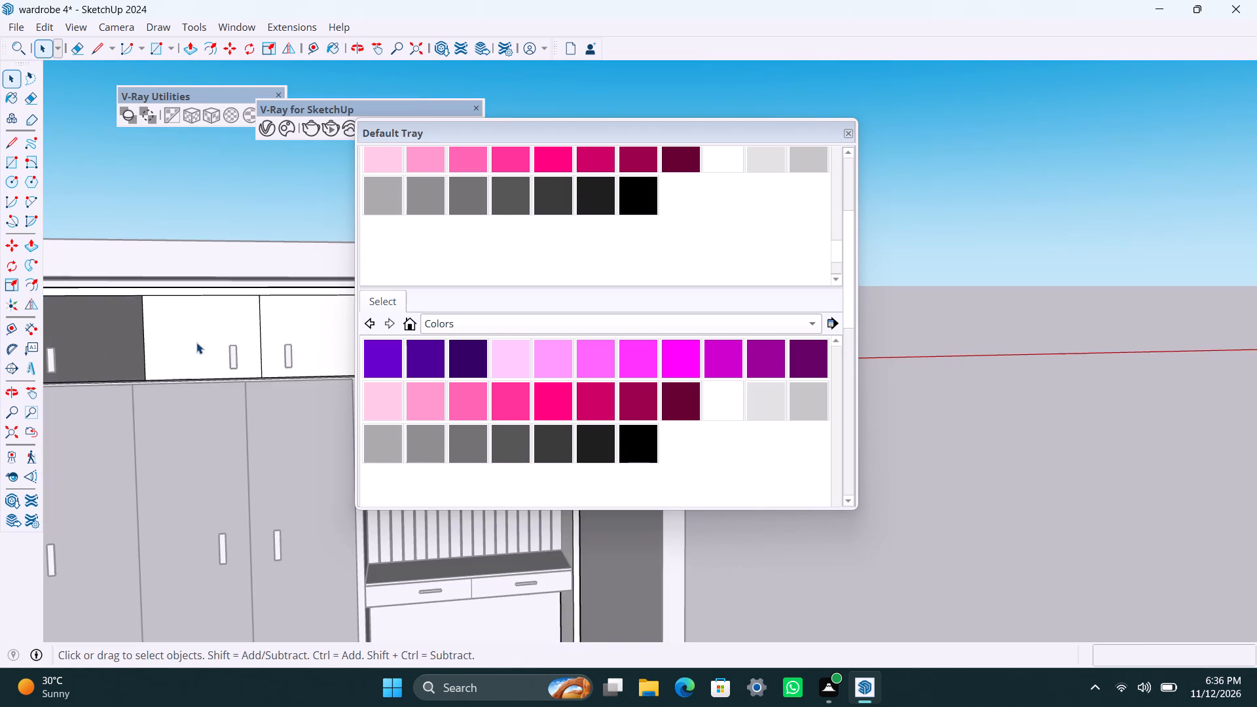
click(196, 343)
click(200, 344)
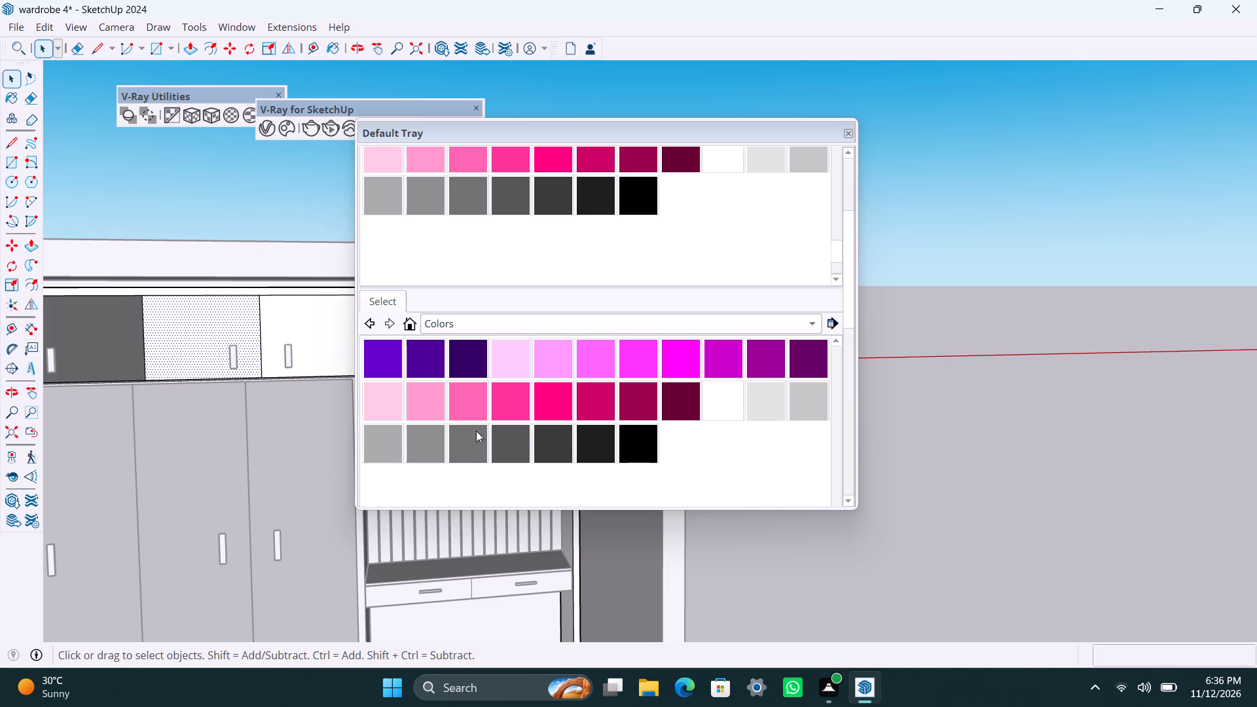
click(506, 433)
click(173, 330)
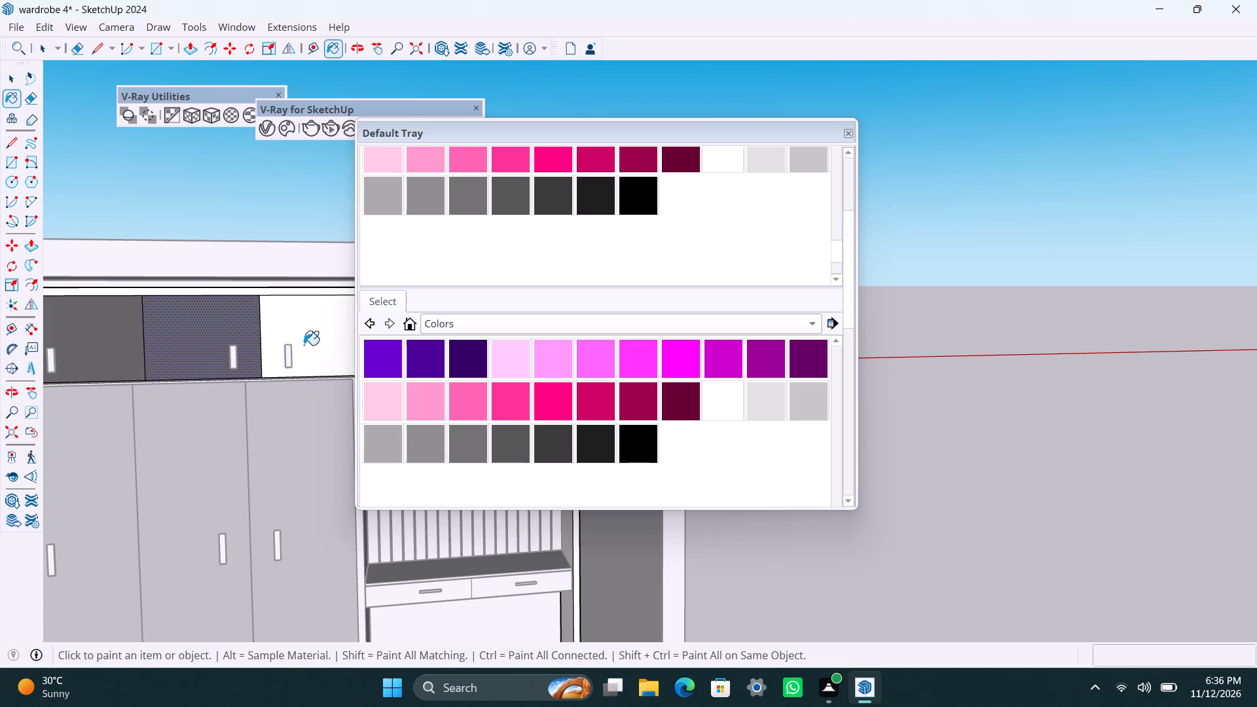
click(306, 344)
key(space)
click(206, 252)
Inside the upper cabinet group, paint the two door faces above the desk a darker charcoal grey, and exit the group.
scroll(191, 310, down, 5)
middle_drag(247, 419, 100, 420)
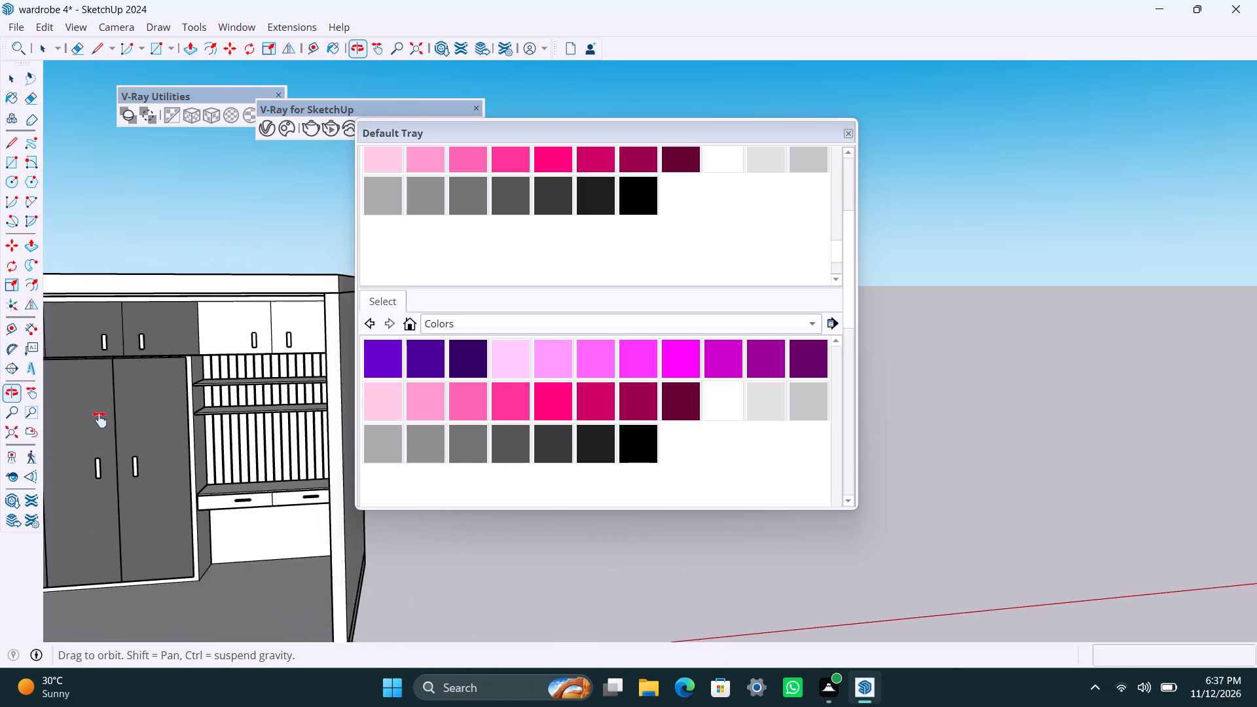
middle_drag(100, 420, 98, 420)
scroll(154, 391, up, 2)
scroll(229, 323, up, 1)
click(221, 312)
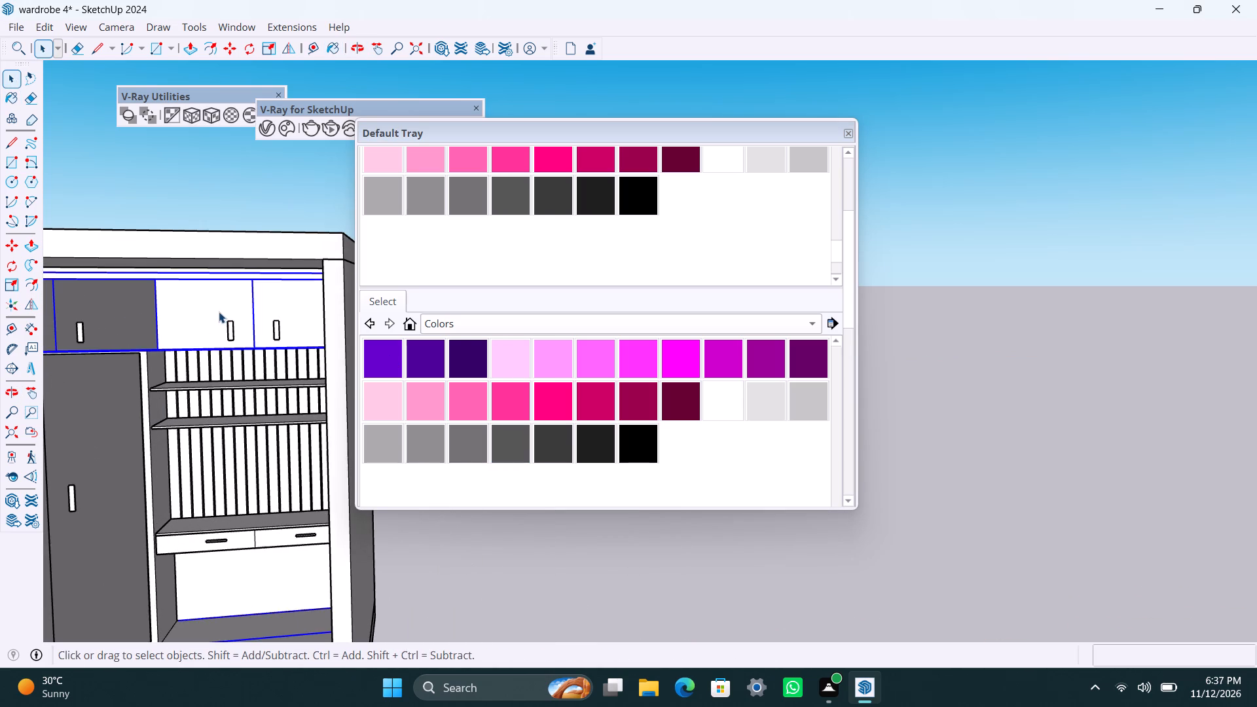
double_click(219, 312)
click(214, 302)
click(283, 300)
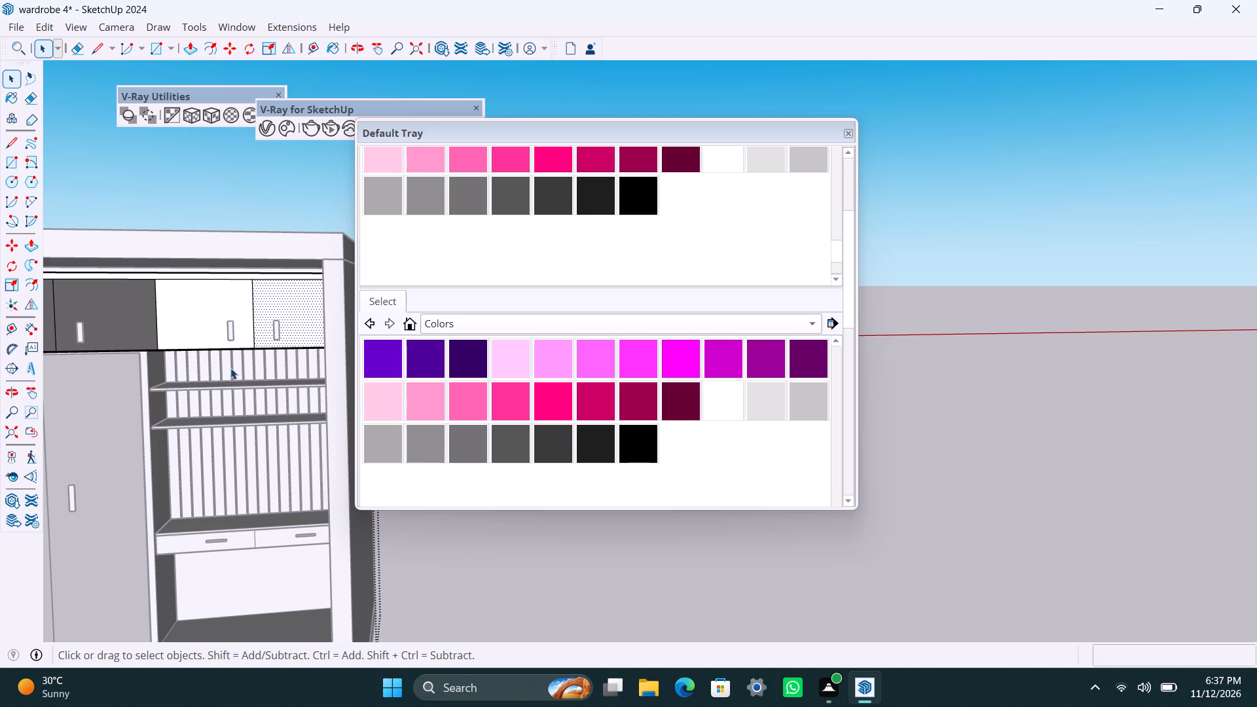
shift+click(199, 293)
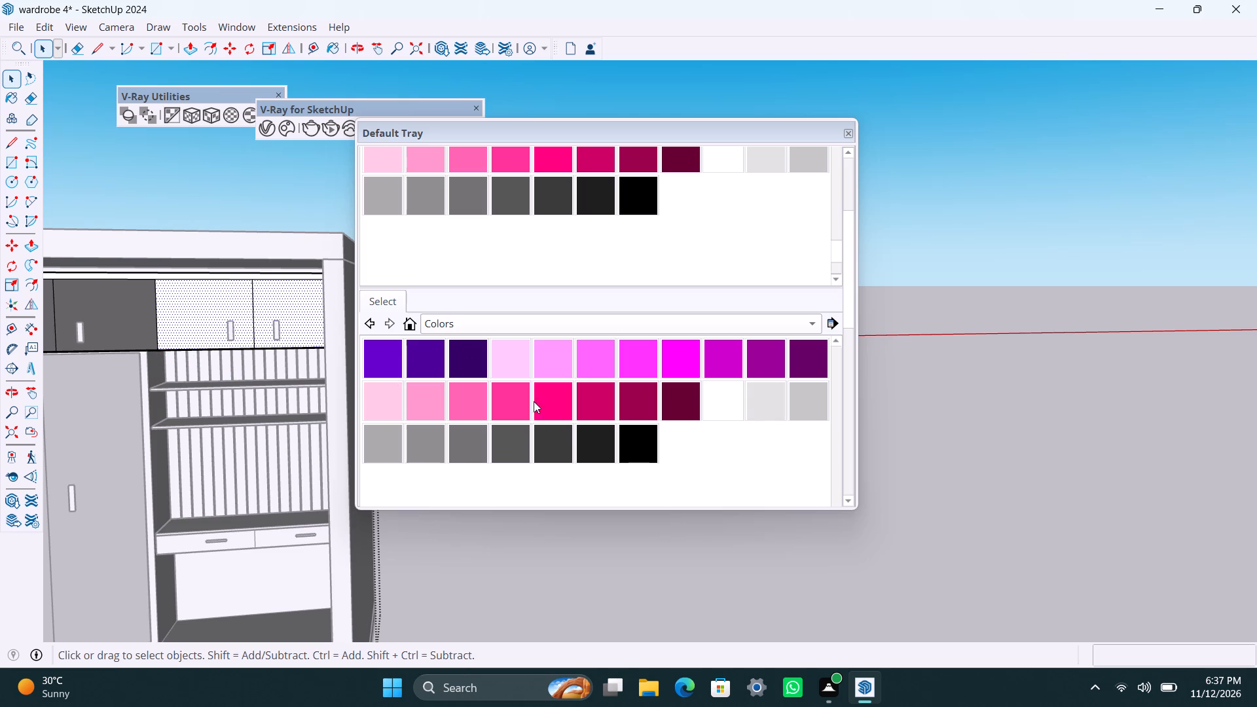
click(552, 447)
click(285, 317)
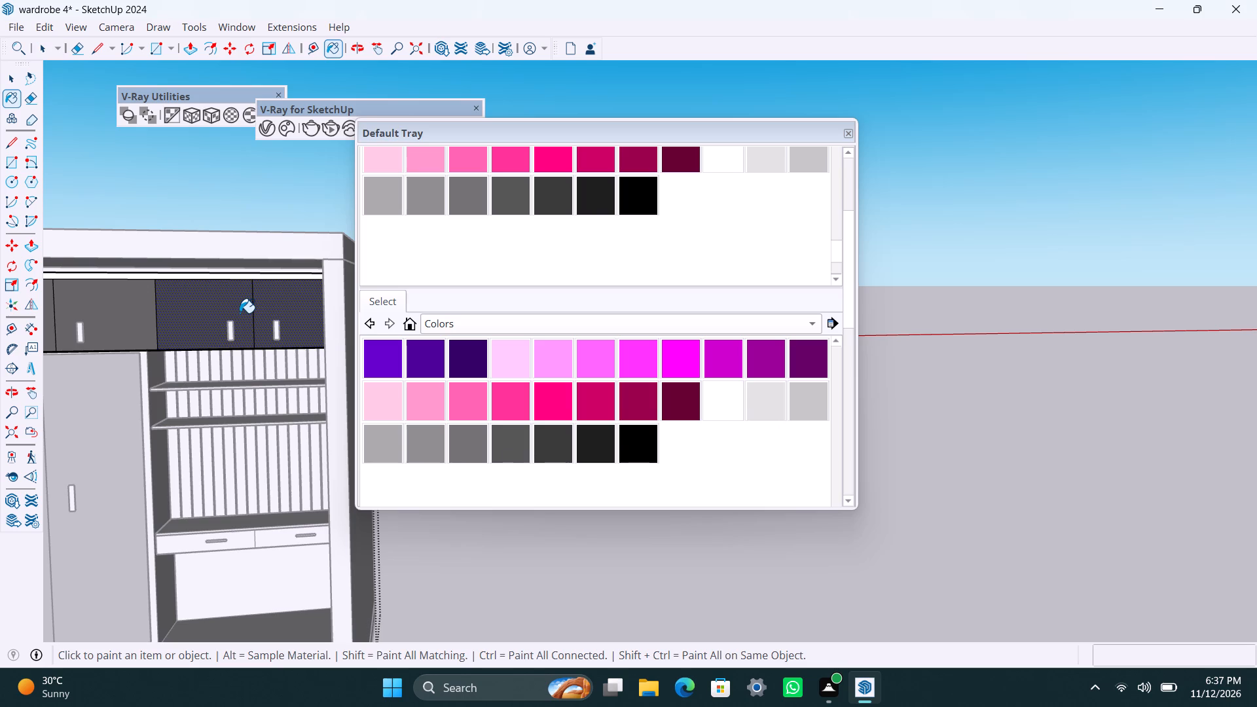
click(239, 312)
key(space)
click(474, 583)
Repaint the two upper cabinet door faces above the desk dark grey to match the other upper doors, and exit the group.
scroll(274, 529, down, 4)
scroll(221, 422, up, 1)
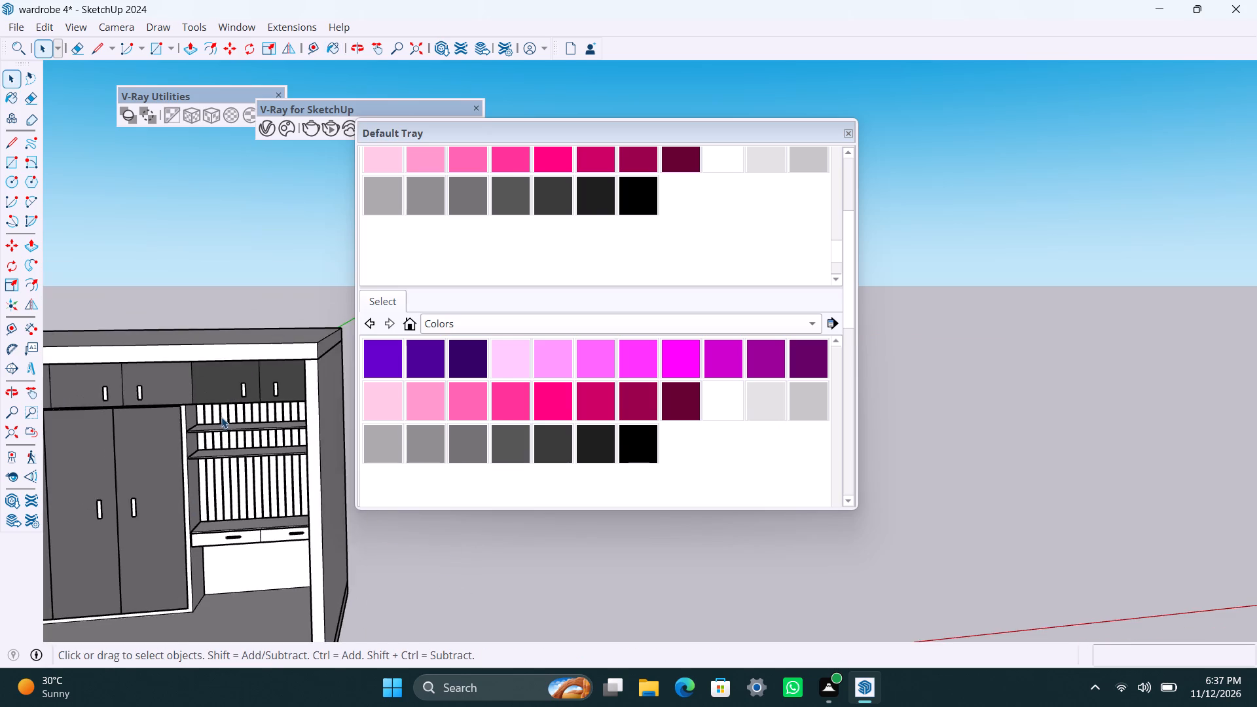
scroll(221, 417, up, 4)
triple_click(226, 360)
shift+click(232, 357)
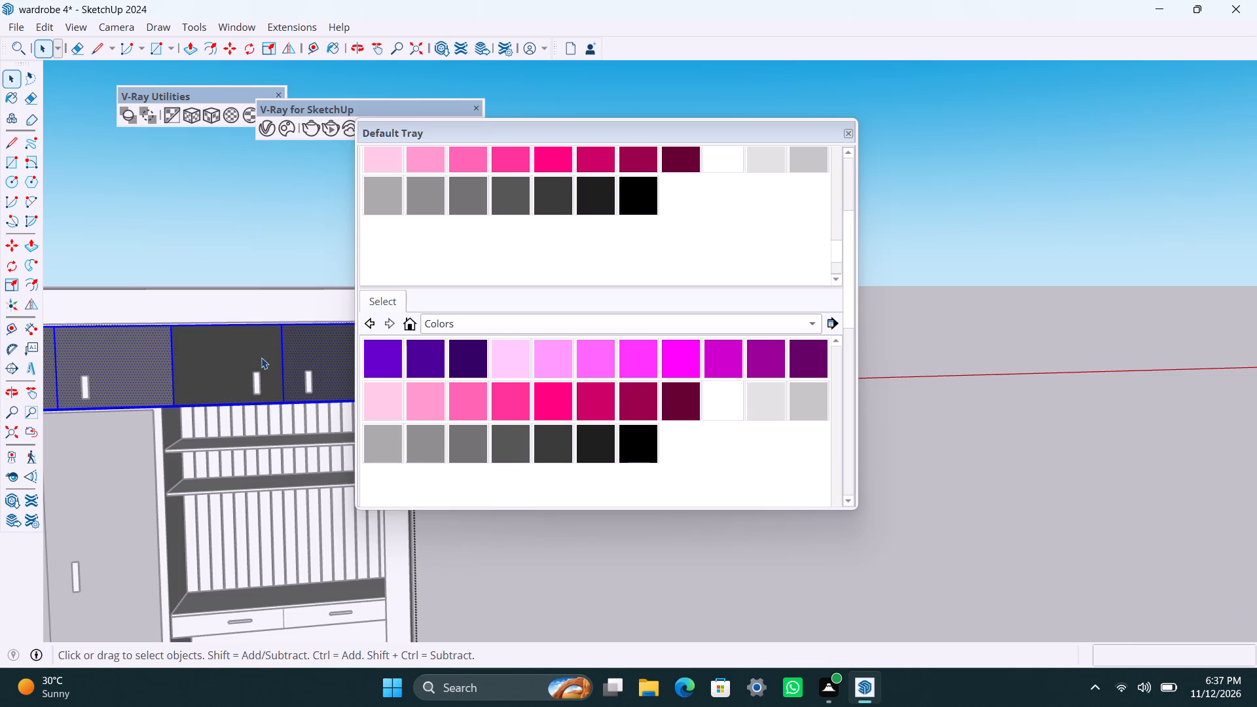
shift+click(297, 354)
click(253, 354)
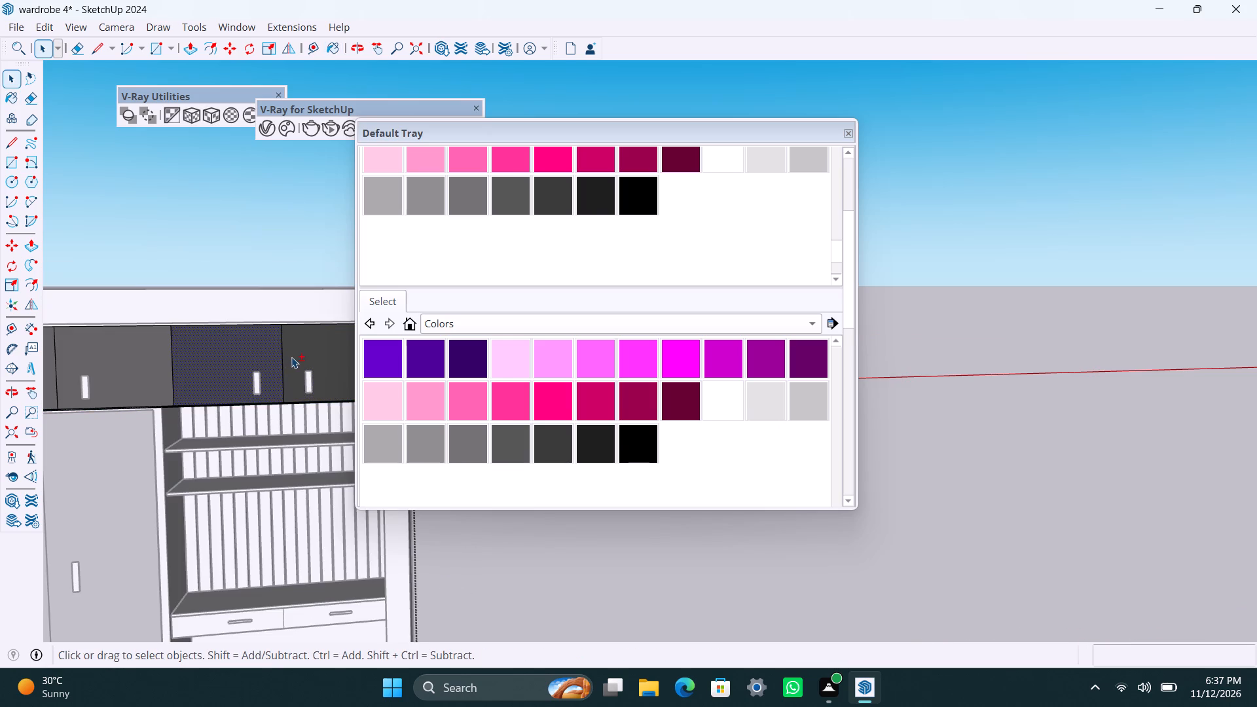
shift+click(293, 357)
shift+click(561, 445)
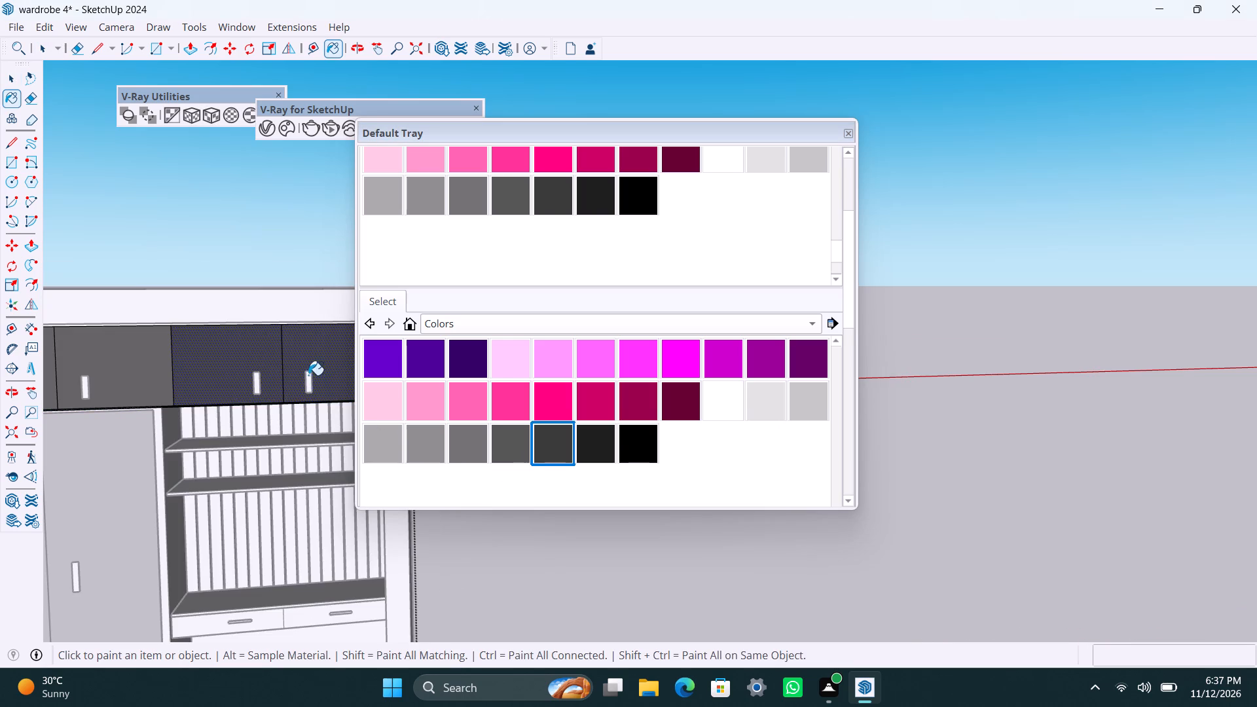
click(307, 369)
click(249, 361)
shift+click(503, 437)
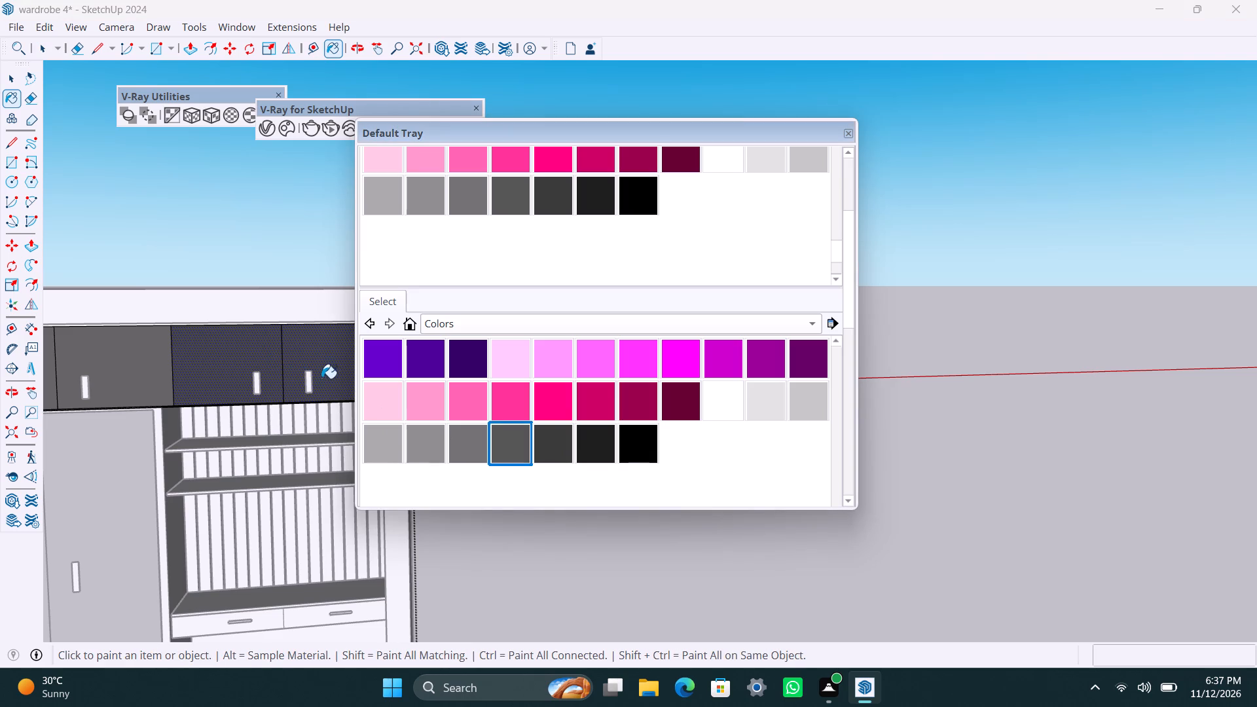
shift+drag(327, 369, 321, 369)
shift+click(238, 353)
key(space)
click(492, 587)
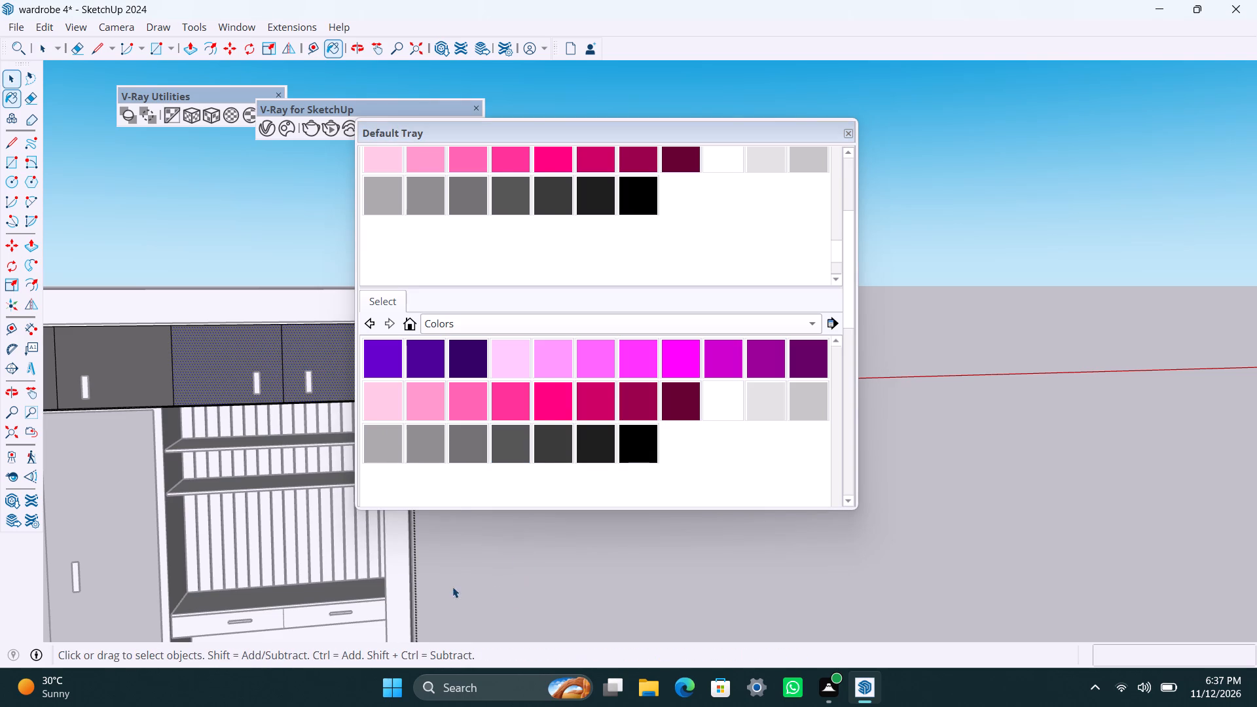
Save the model as wardrobe 4 in Documents, replacing the existing file.
scroll(275, 351, down, 7)
middle_drag(216, 441, 281, 413)
scroll(173, 390, up, 1)
middle_drag(151, 390, 89, 406)
scroll(44, 432, down, 2)
shift+middle_drag(54, 433, 181, 404)
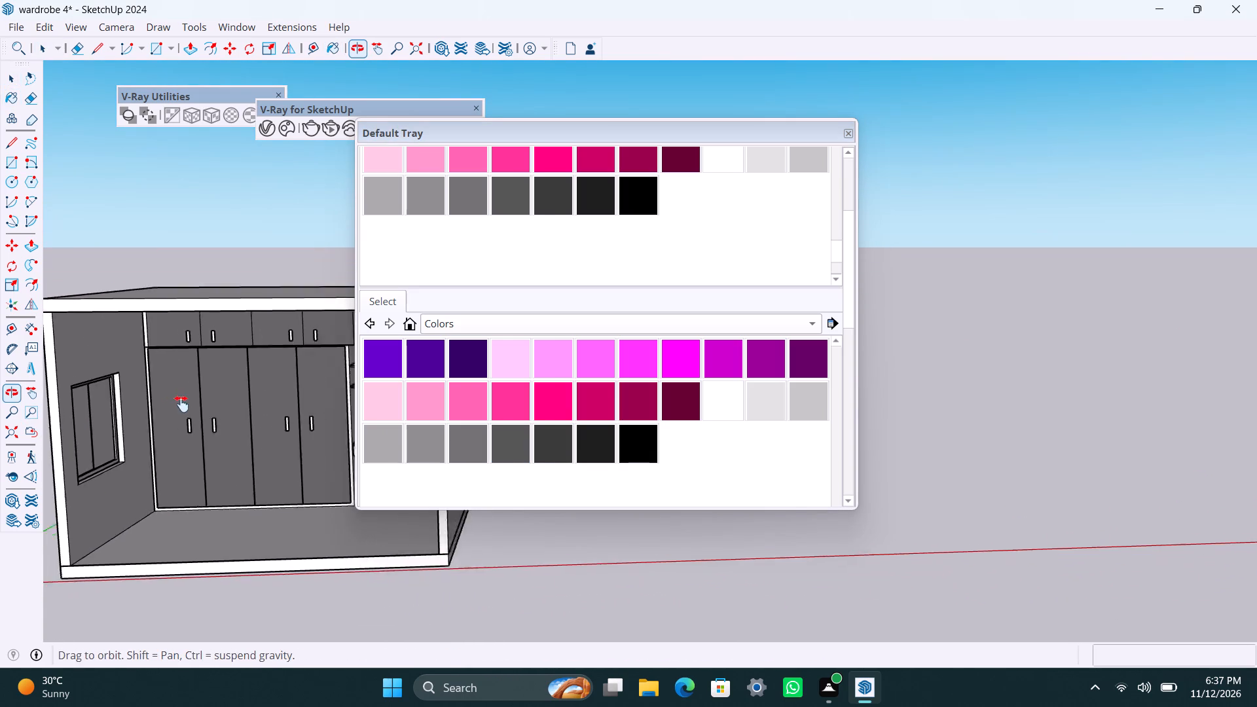
shift+middle_drag(181, 404, 187, 405)
scroll(187, 405, up, 7)
middle_drag(206, 390, 204, 380)
key(ctrl+s)
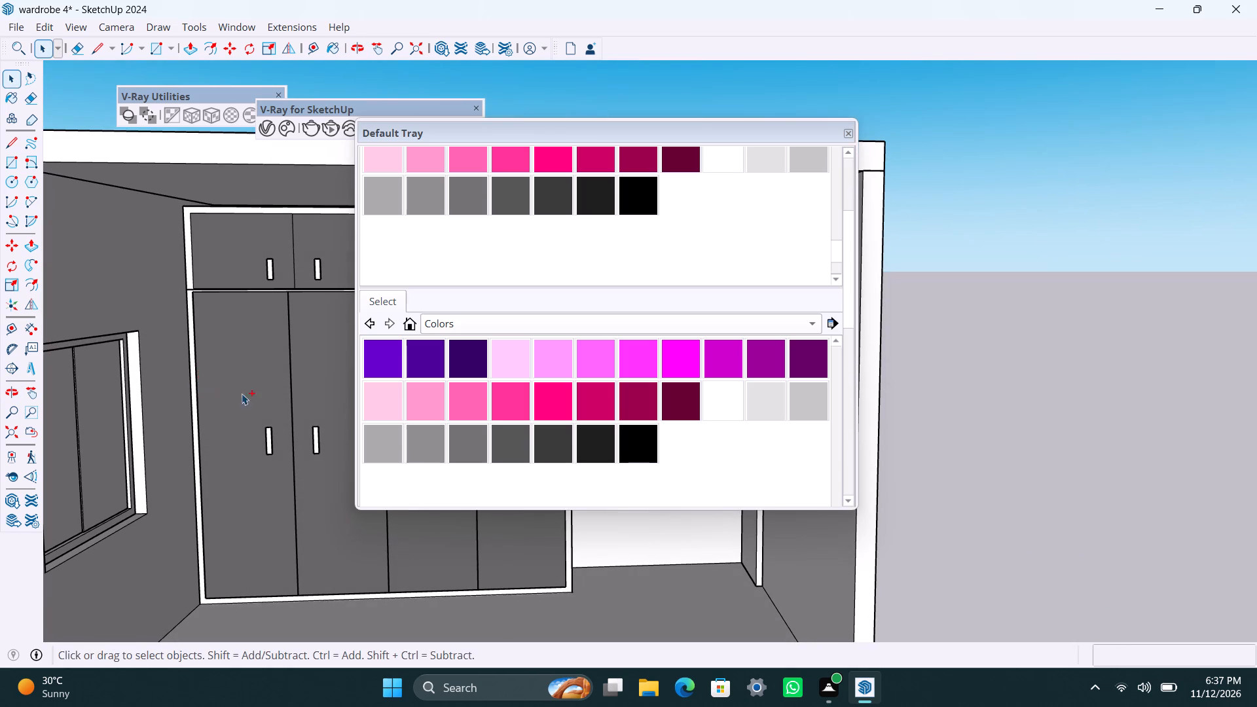
scroll(217, 374, up, 3)
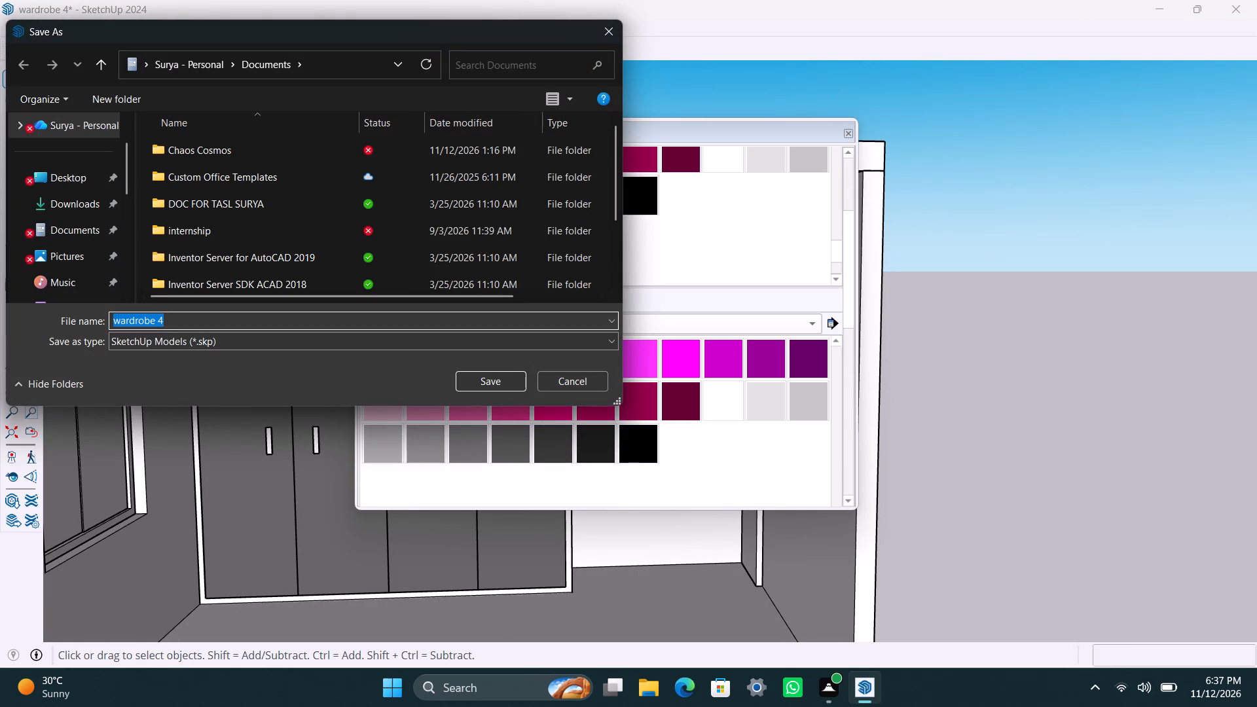
click(472, 374)
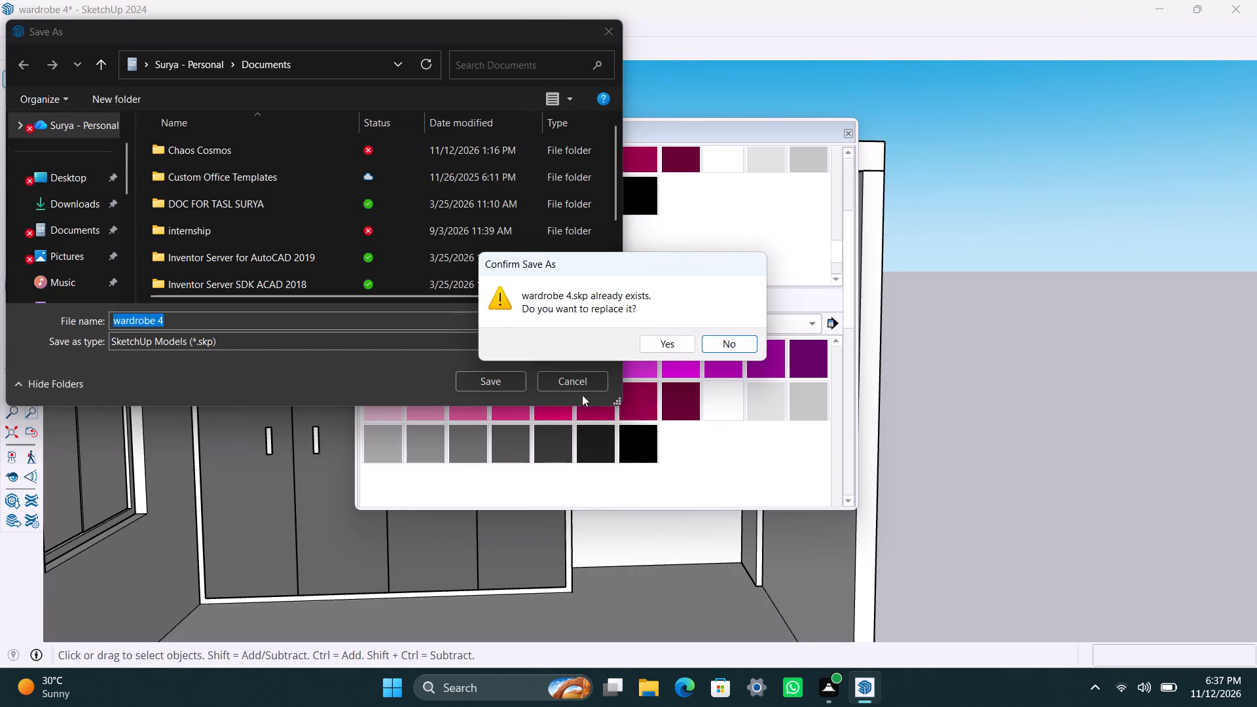
click(665, 341)
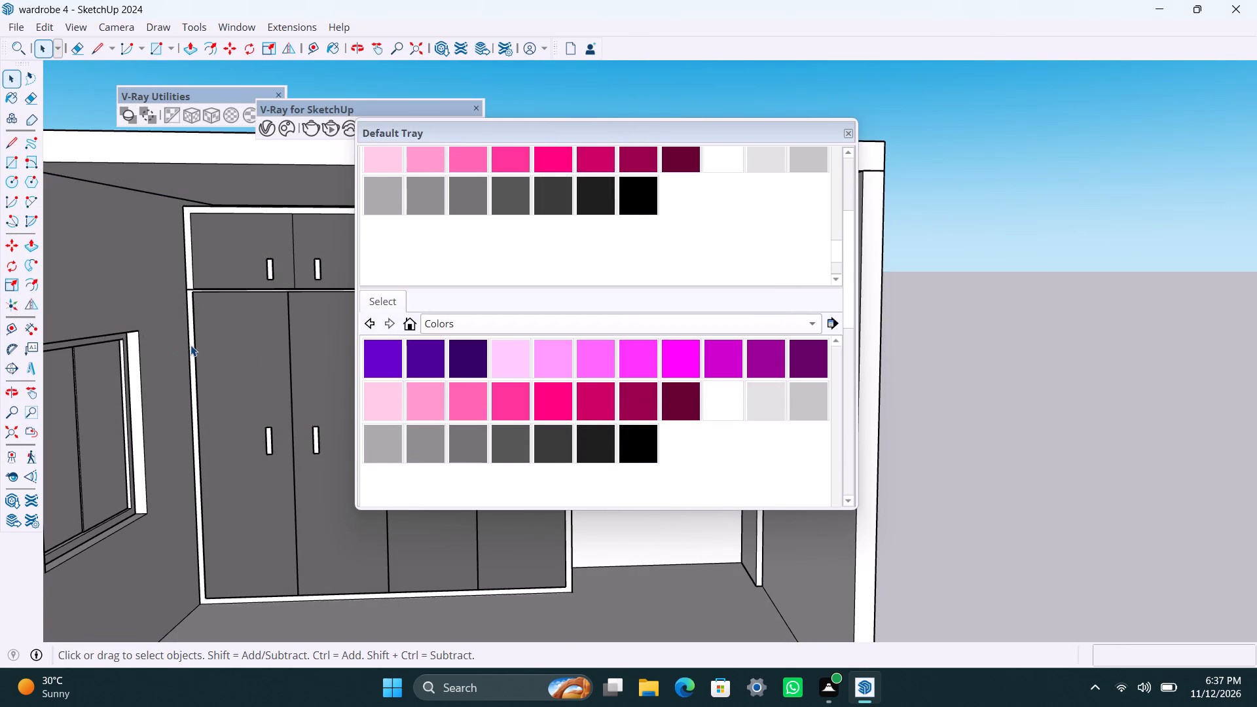
Inside the upper cabinet group, select the white frame face and look through the Colors collection for a finish.
scroll(191, 344, up, 5)
click(189, 243)
double_click(189, 241)
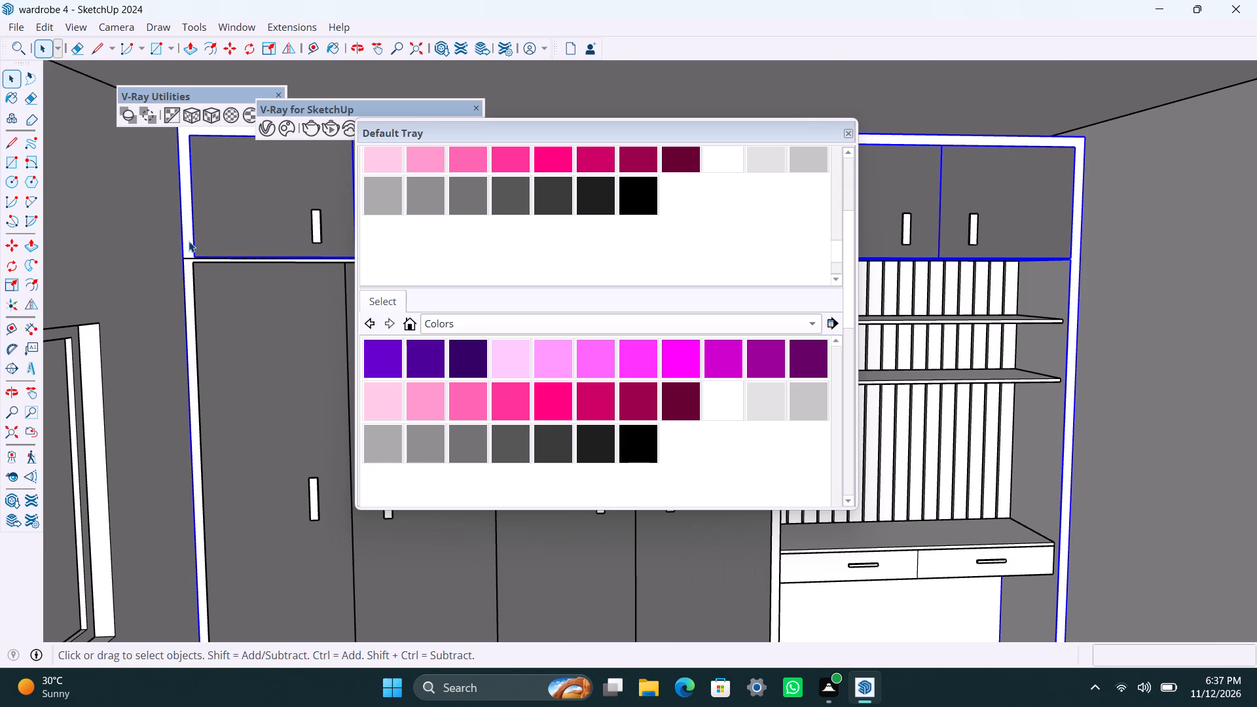
click(186, 245)
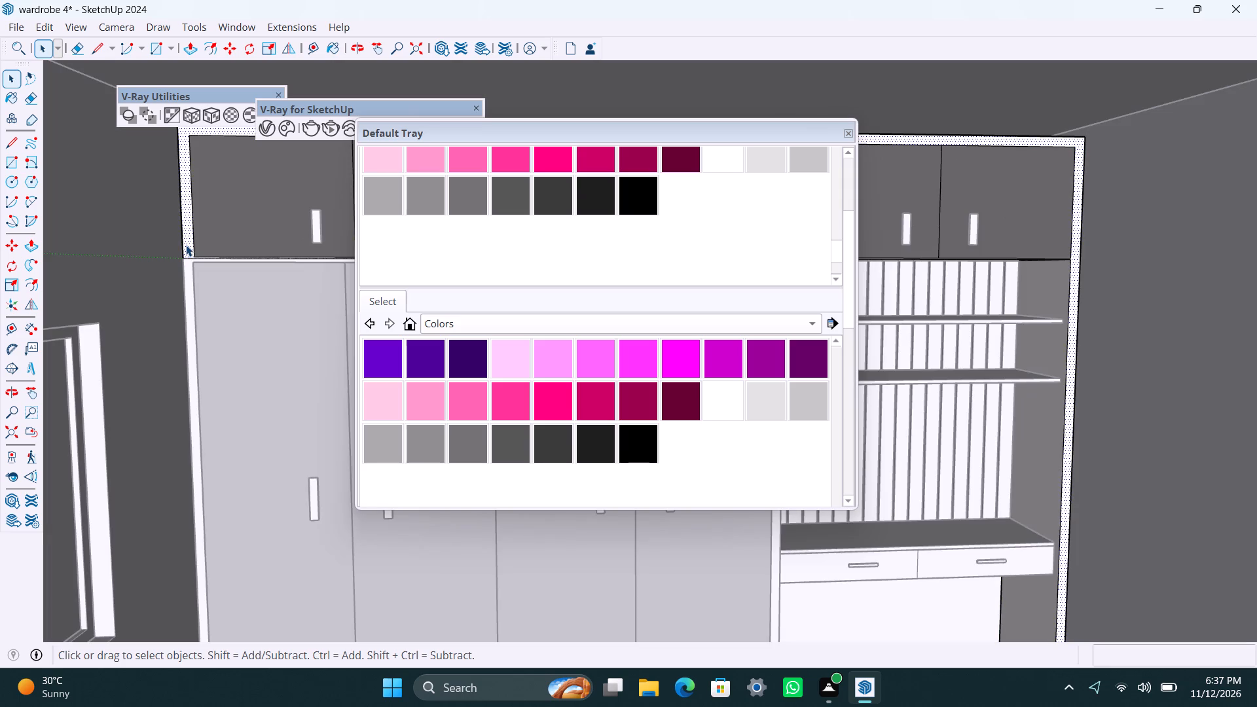
scroll(574, 437, down, 3)
scroll(517, 389, up, 6)
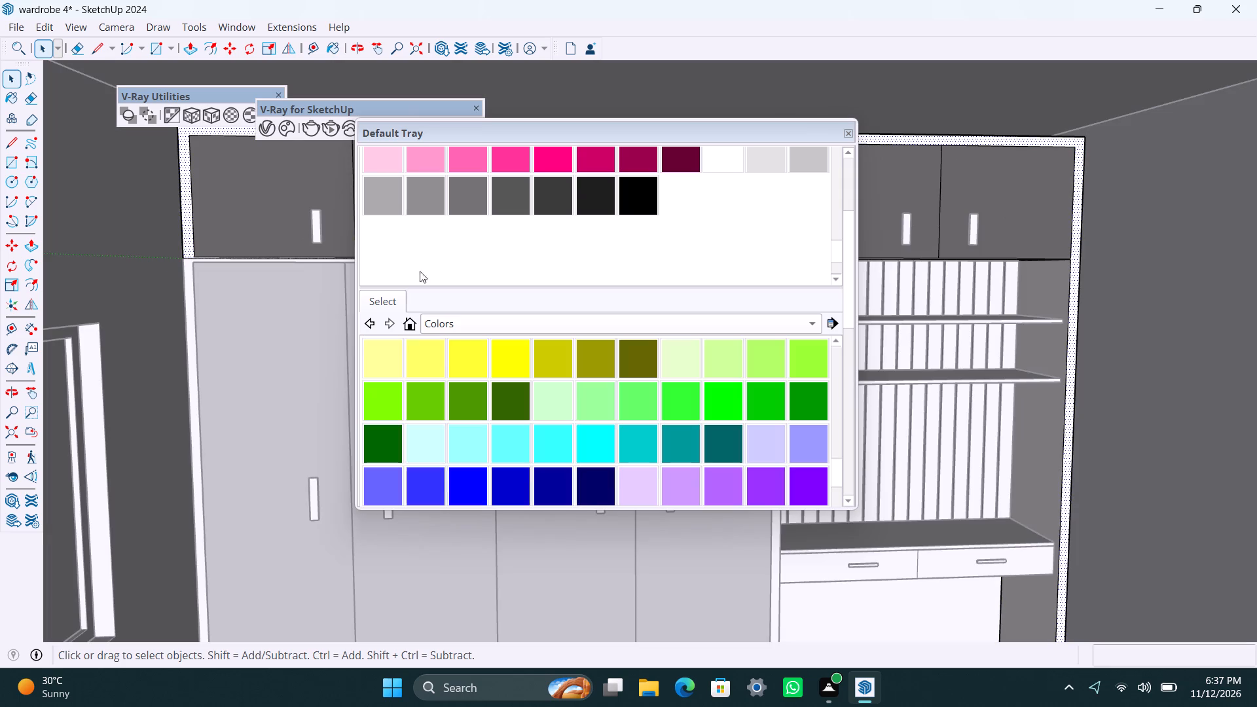
Browse the Wood flooring materials in Chaos Cosmos and close the browser.
click(277, 128)
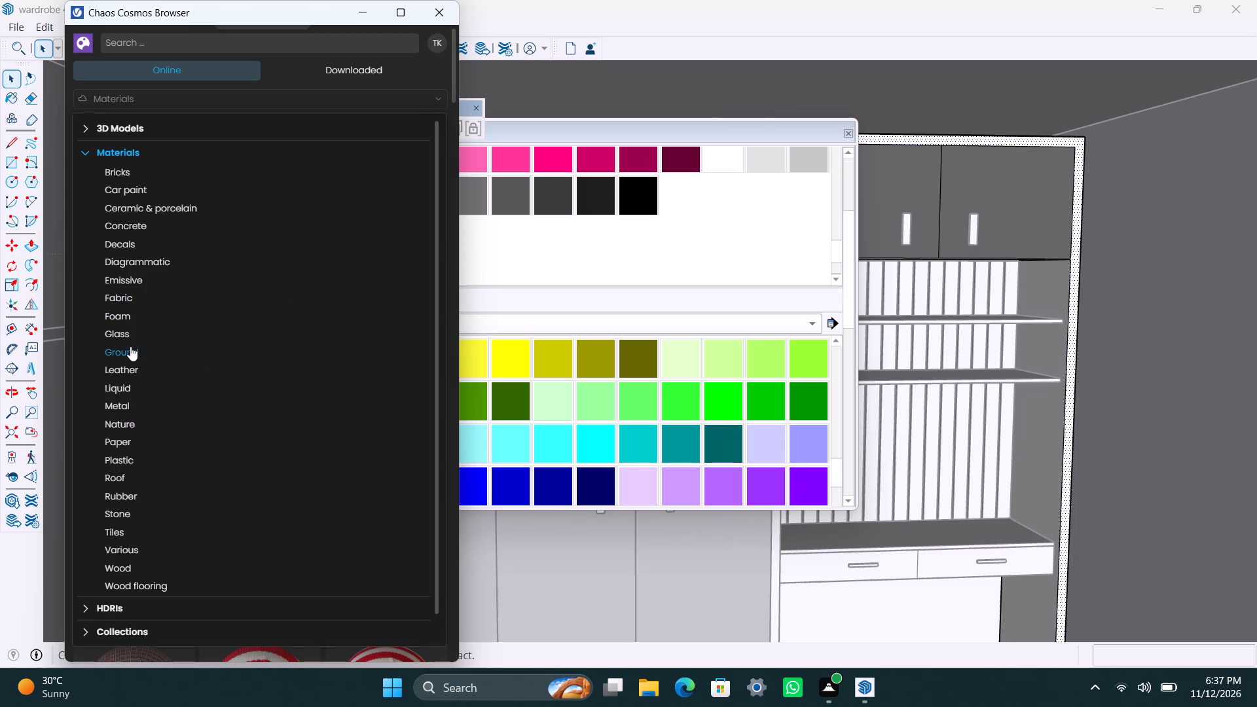
click(164, 580)
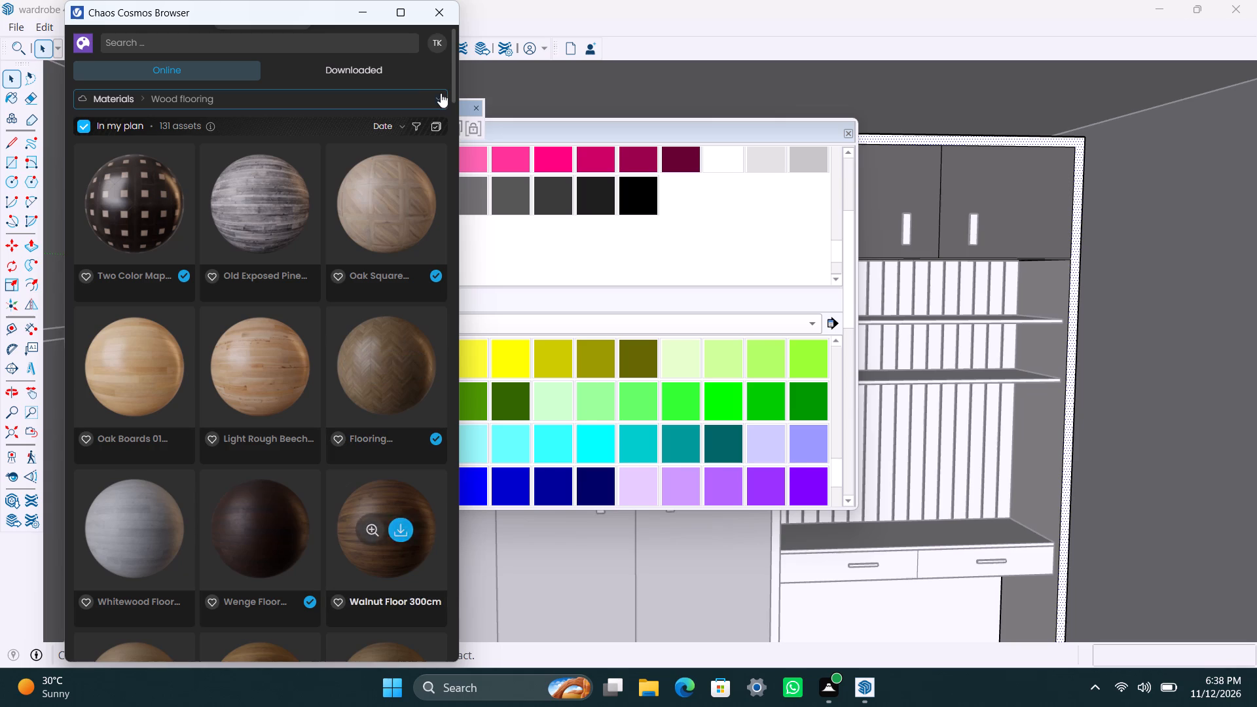
click(438, 7)
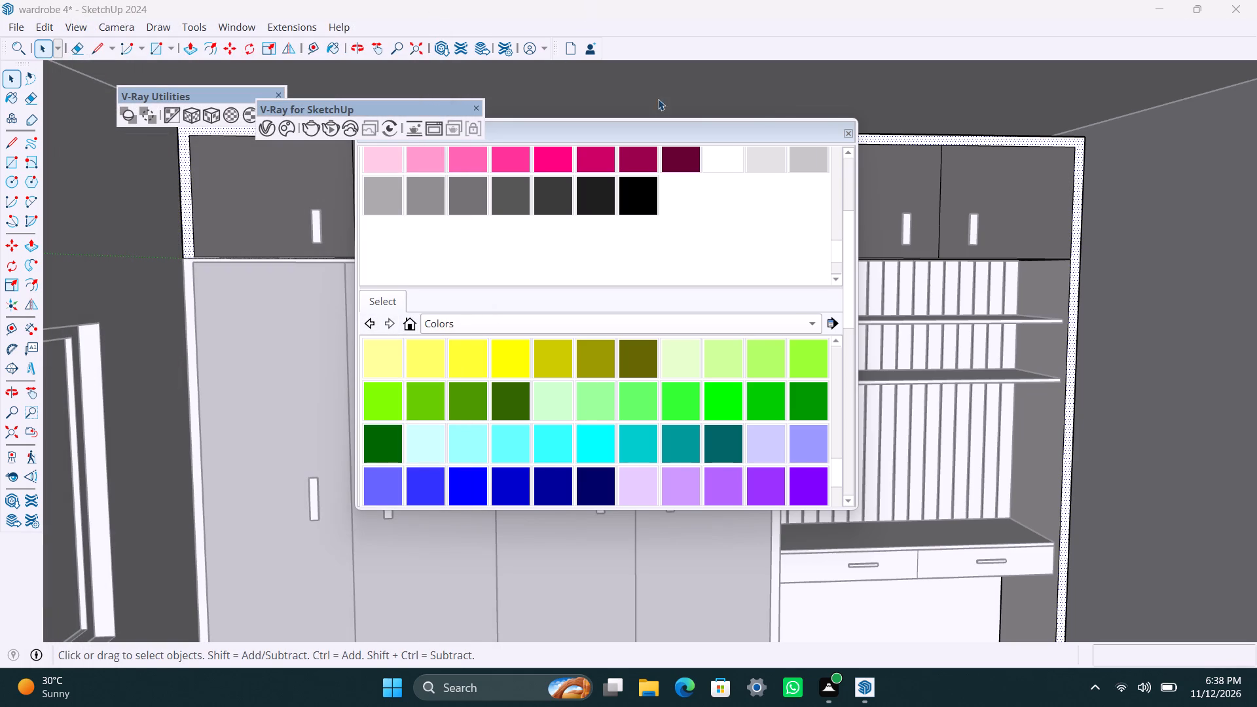
Close the Default Tray to clear the view of the wardrobe.
scroll(469, 342, down, 1)
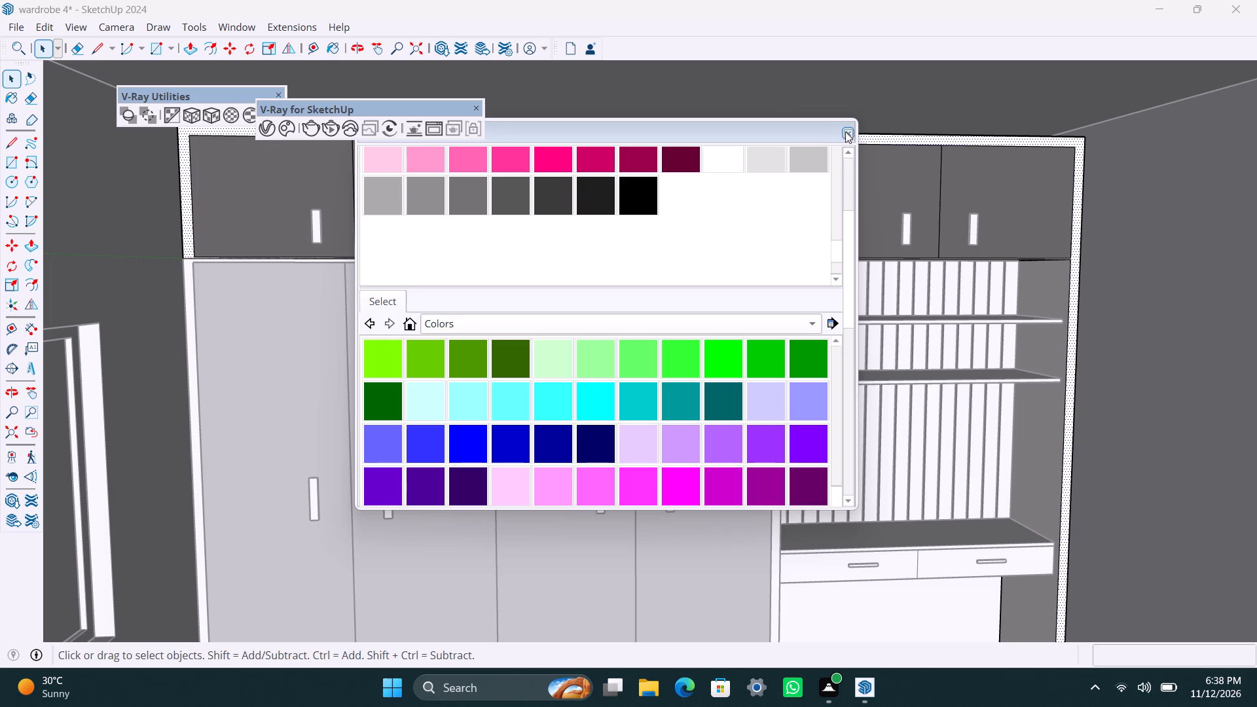
click(843, 133)
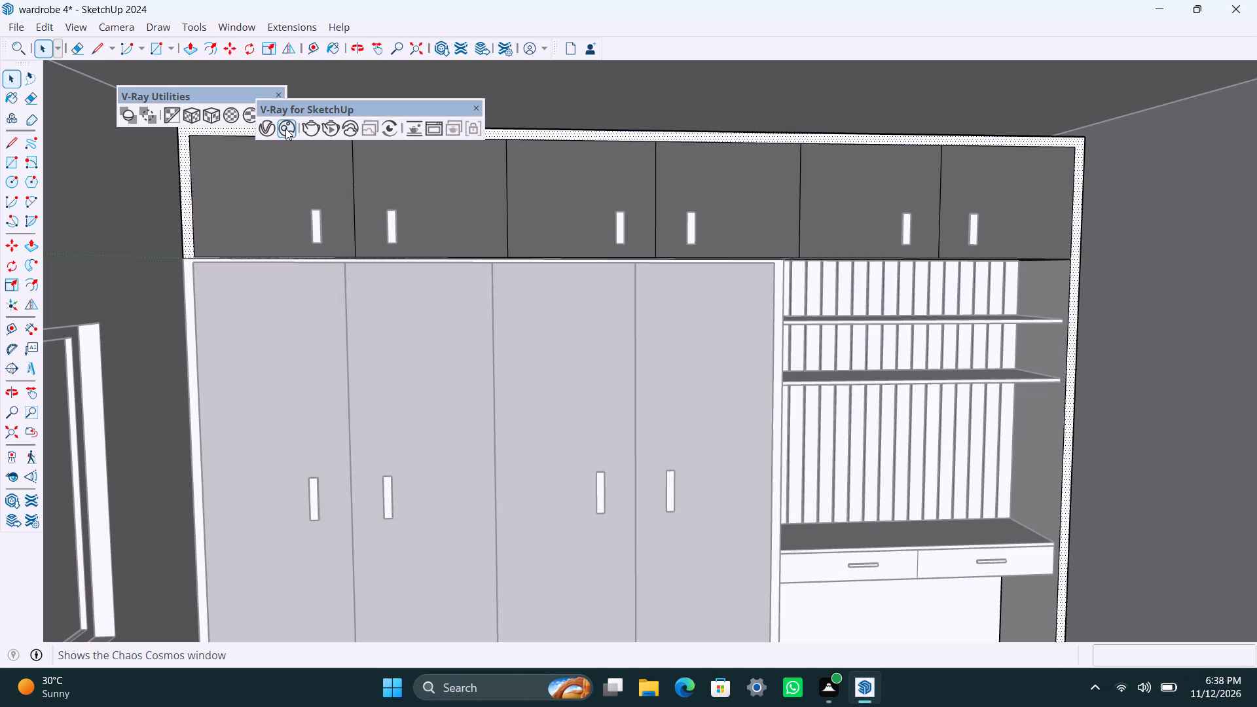
In the V-Ray Asset Editor, delete the scene materials from Color C07 through Teddy_SkinShadow, keeping the V-Ray library materials.
click(258, 130)
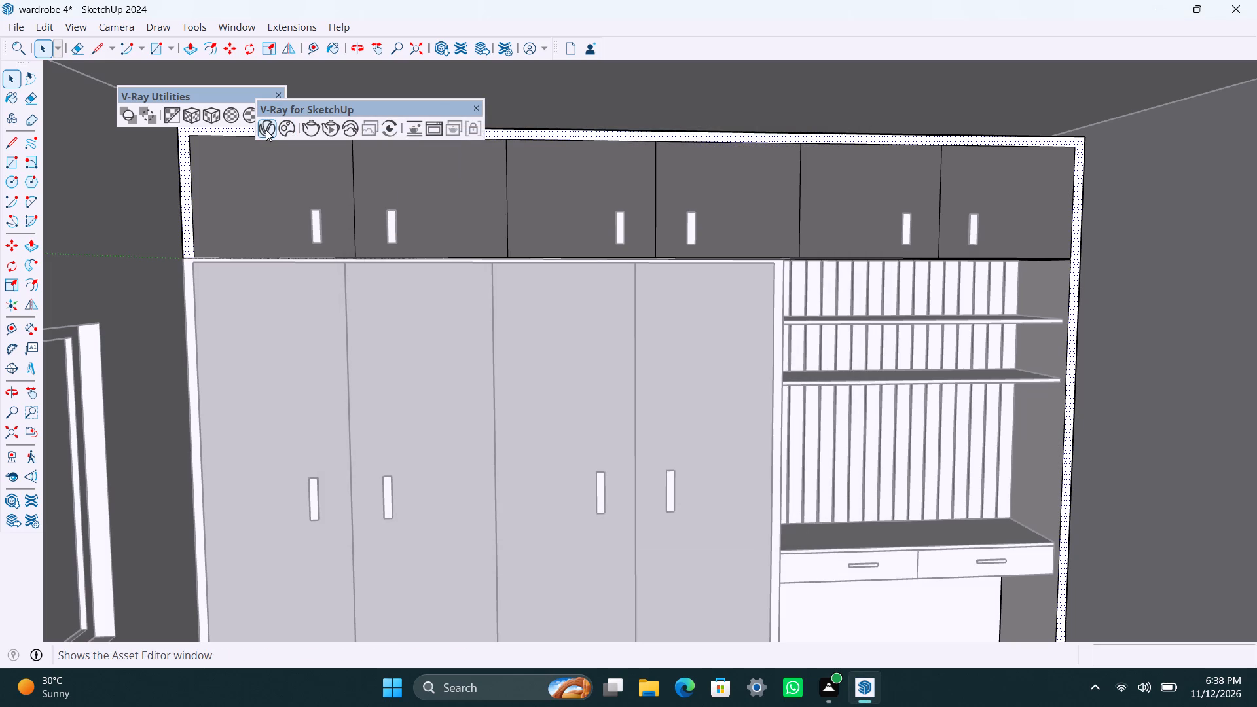
click(266, 130)
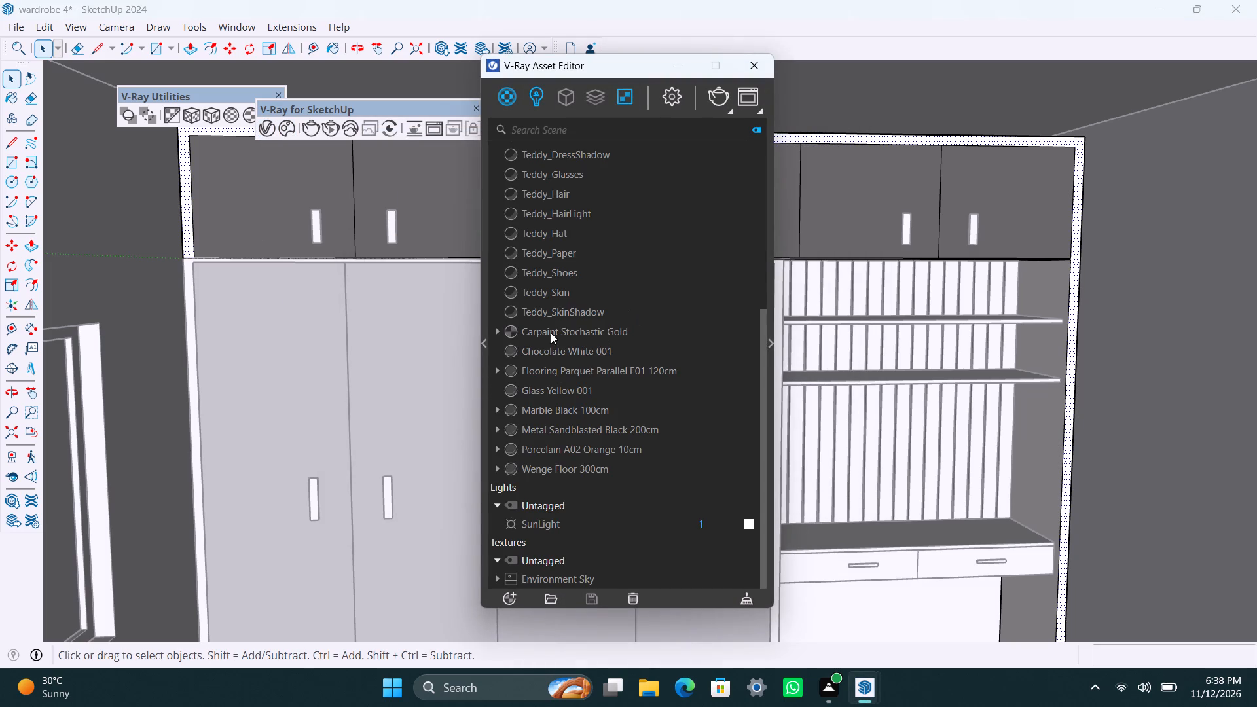
scroll(549, 361, up, 2)
scroll(571, 413, up, 2)
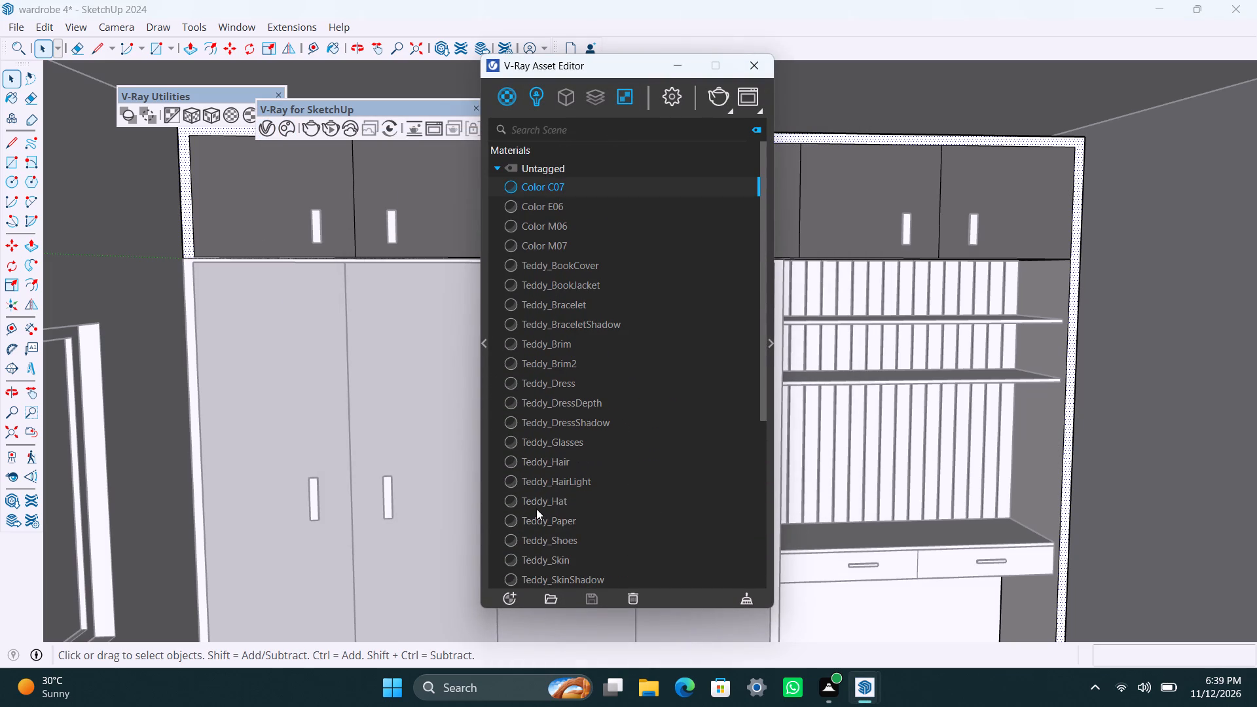
scroll(572, 428, up, 1)
scroll(547, 489, down, 1)
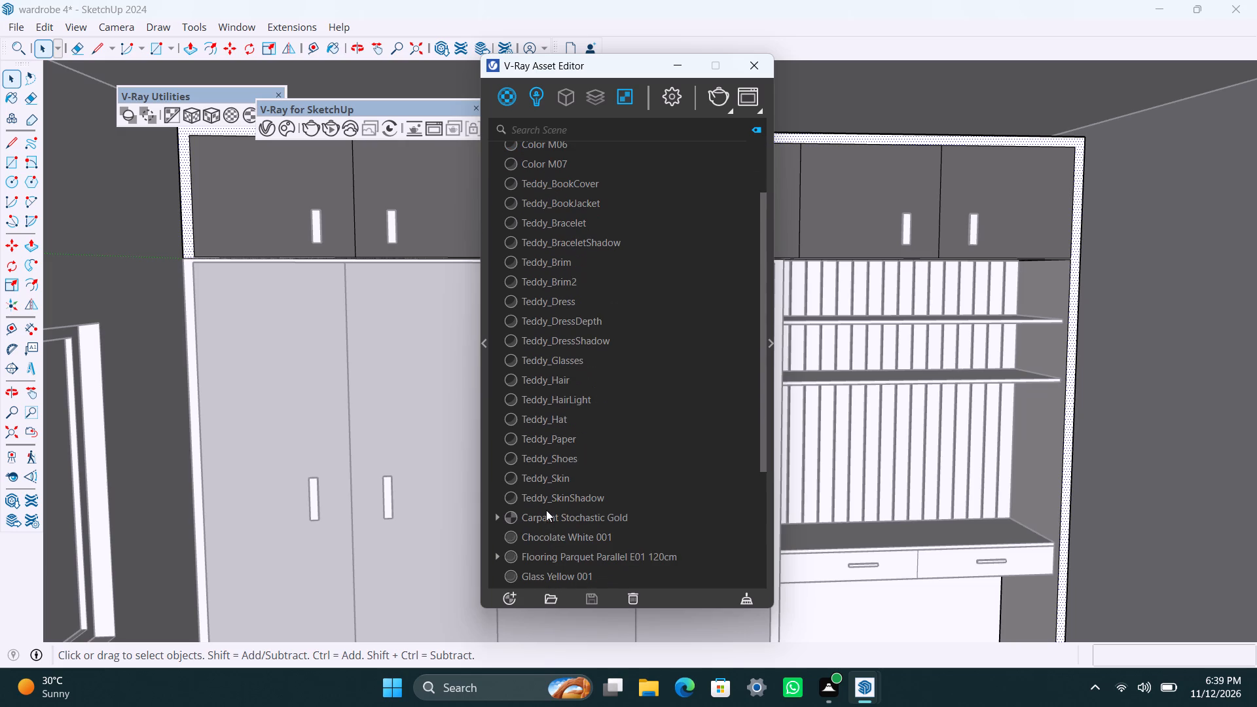
shift+click(566, 499)
click(634, 593)
click(676, 340)
click(1104, 324)
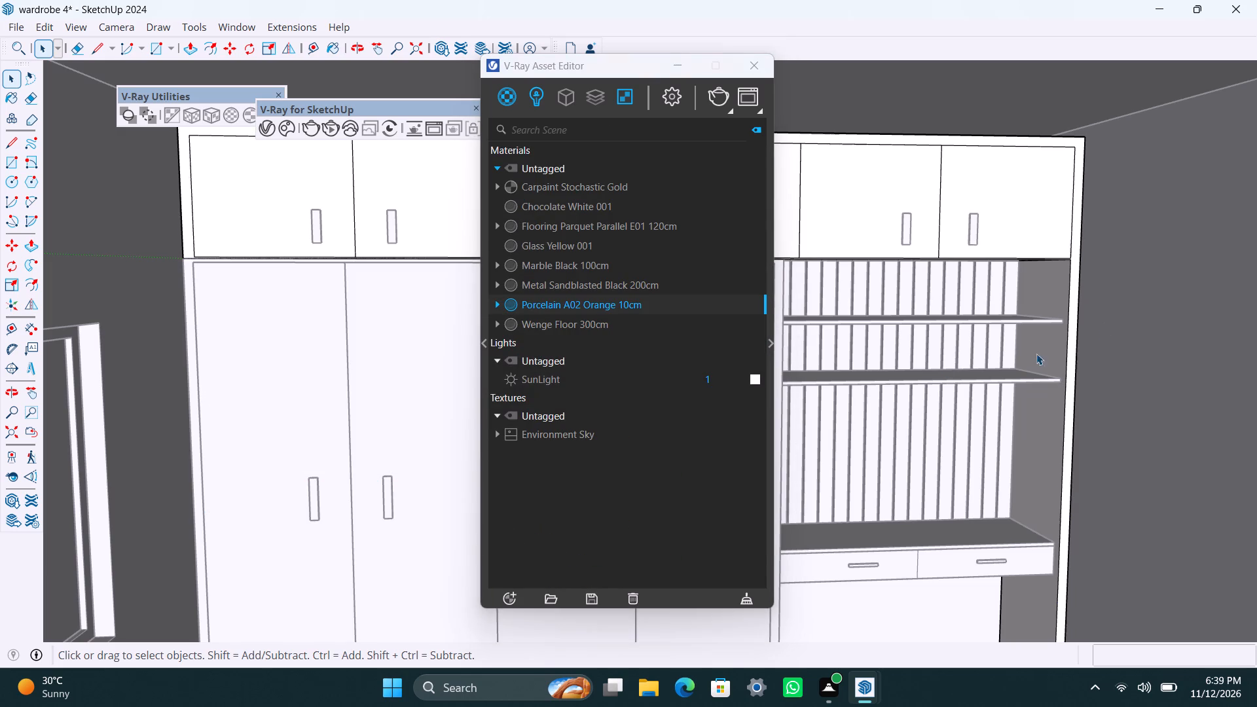
click(234, 322)
Undo the deletion of the Color C07, Color E06, Color M06 and Color M07 materials, exit the group and minimise the V-Ray Asset Editor.
key(ctrl+z)
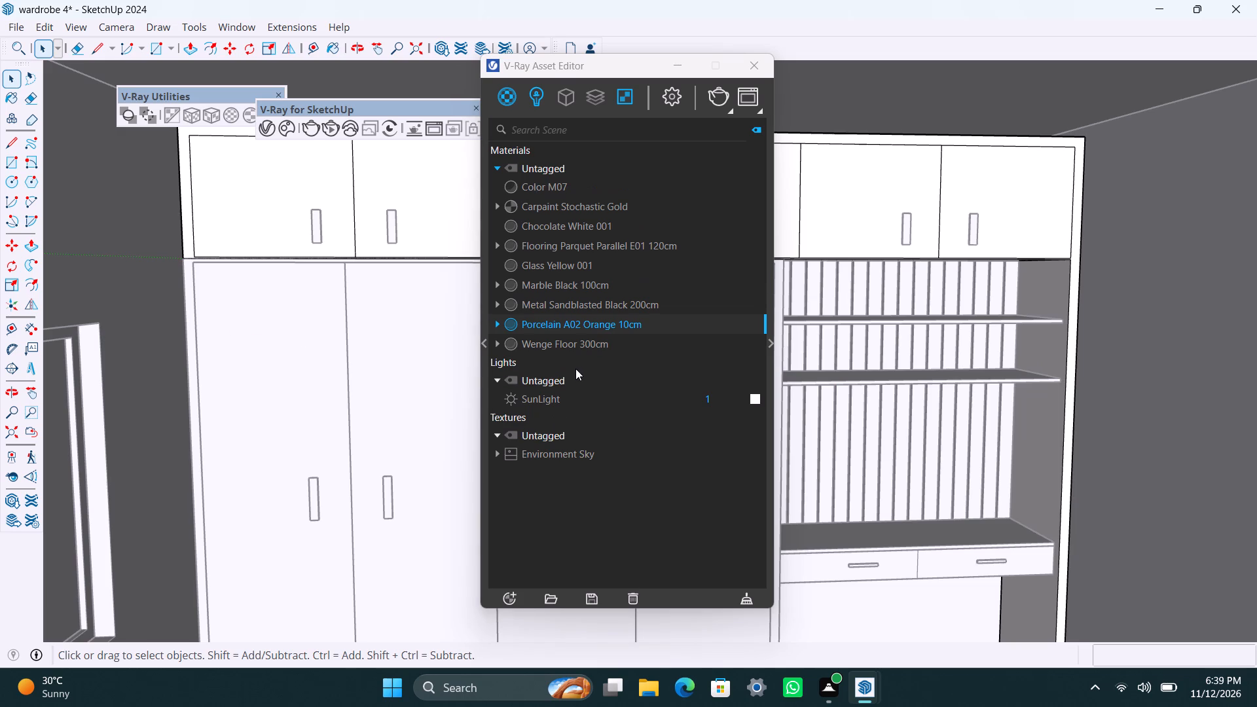
key(ctrl+z)
key(ctrl+z)
key(ctrl+z)
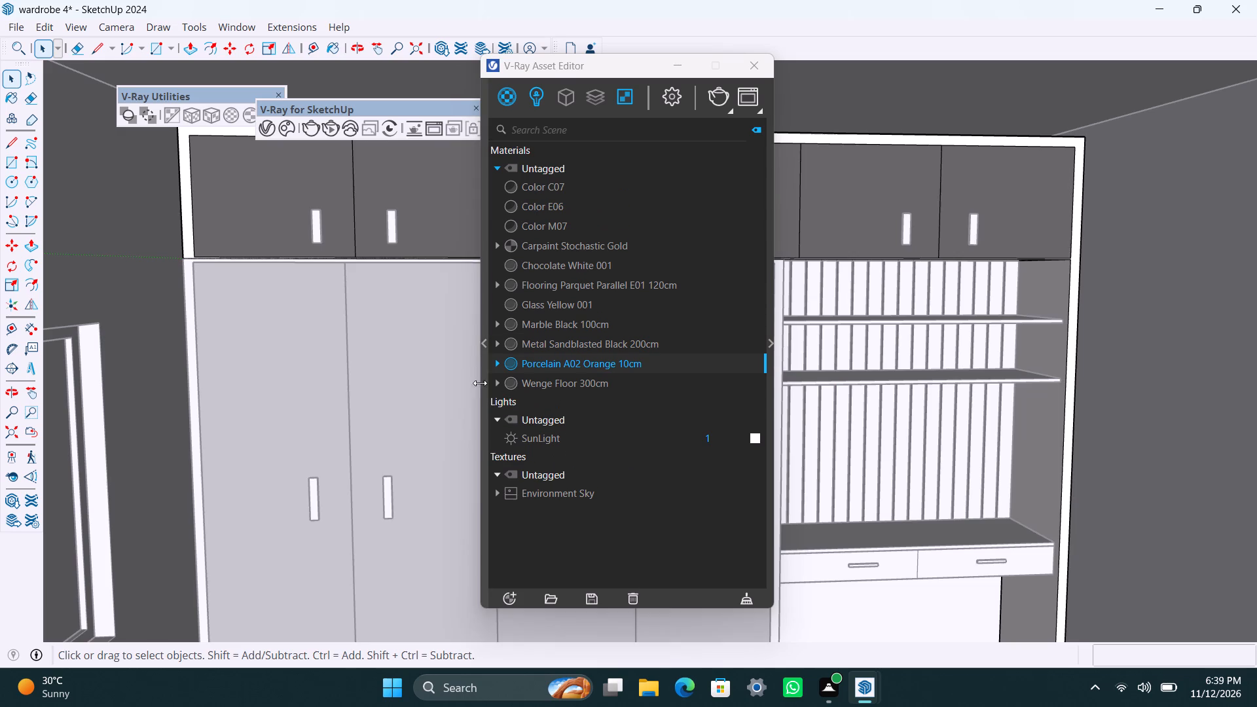
click(461, 371)
scroll(240, 371, down, 8)
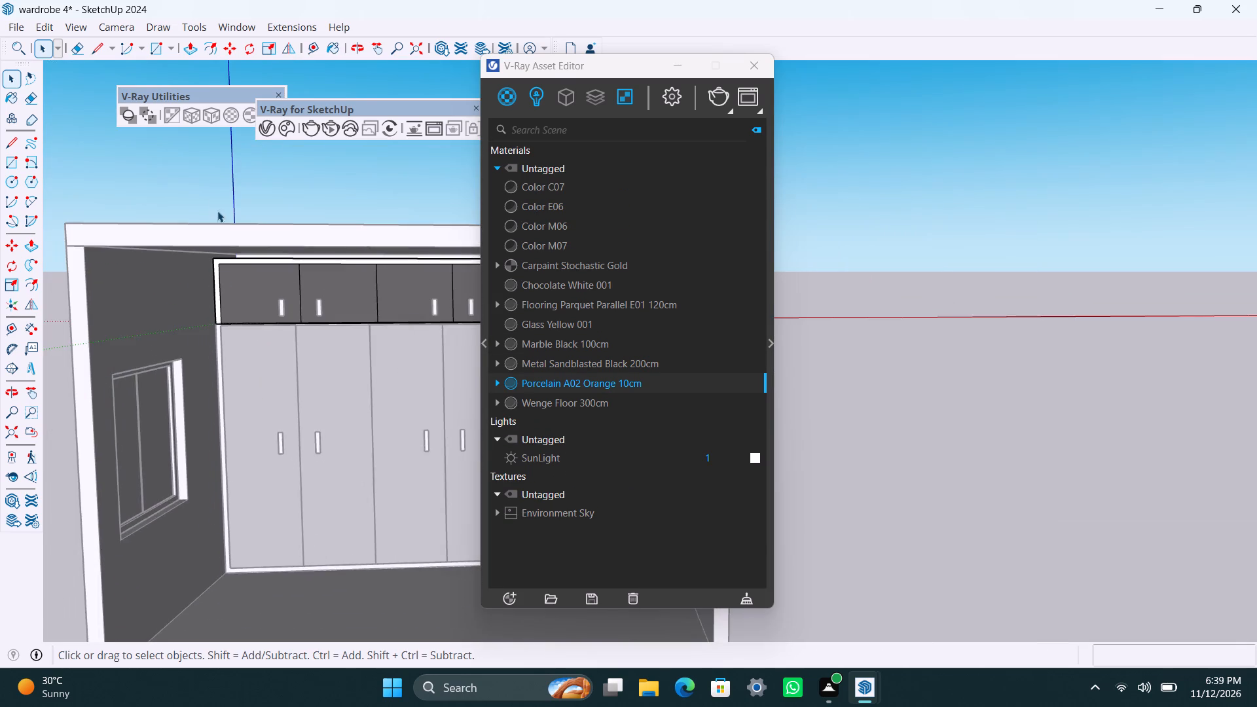
click(210, 183)
double_click(210, 183)
click(682, 65)
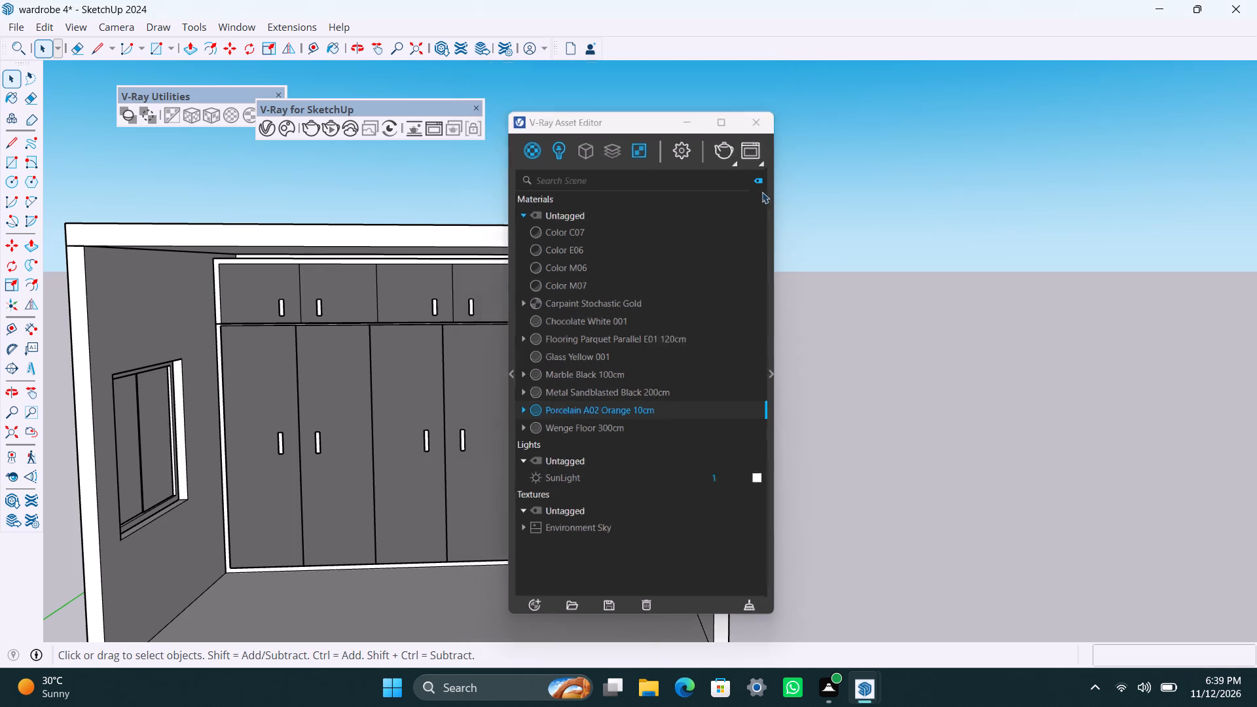
Save the wardrobe model with the restored door colours.
click(811, 192)
scroll(558, 279, up, 1)
click(588, 189)
scroll(511, 363, down, 2)
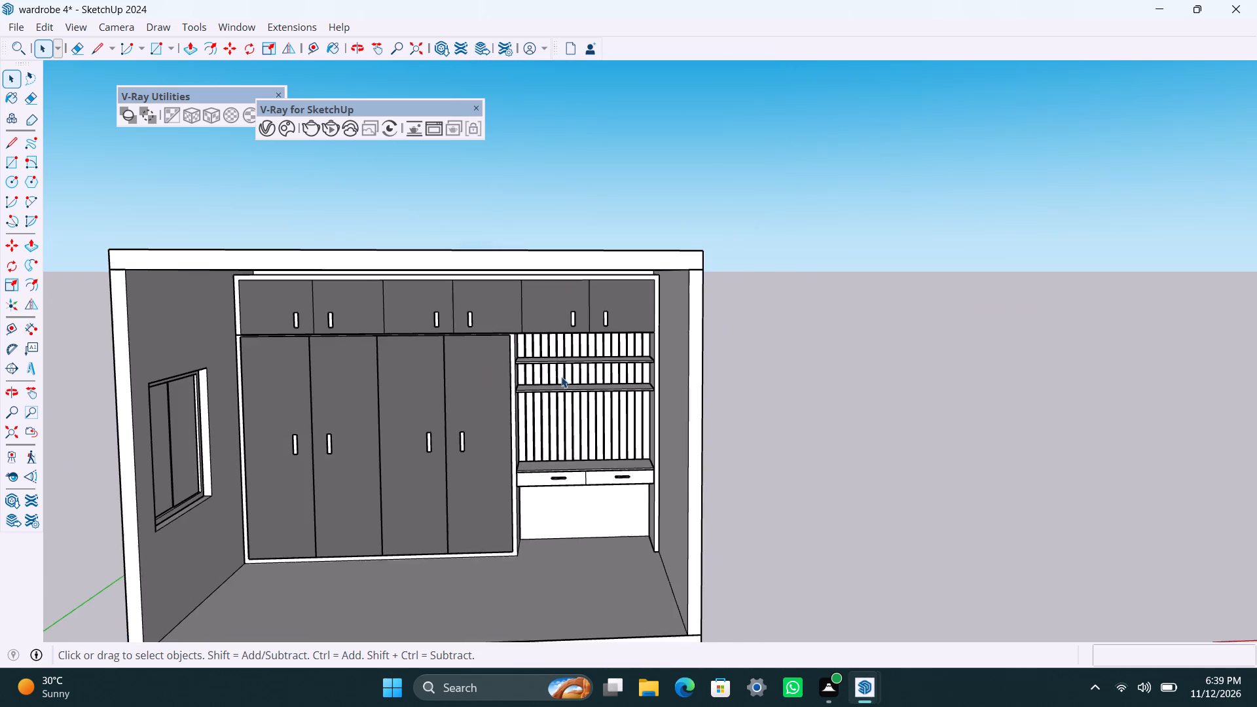
middle_drag(492, 382, 456, 390)
scroll(440, 375, up, 2)
middle_drag(433, 372, 494, 346)
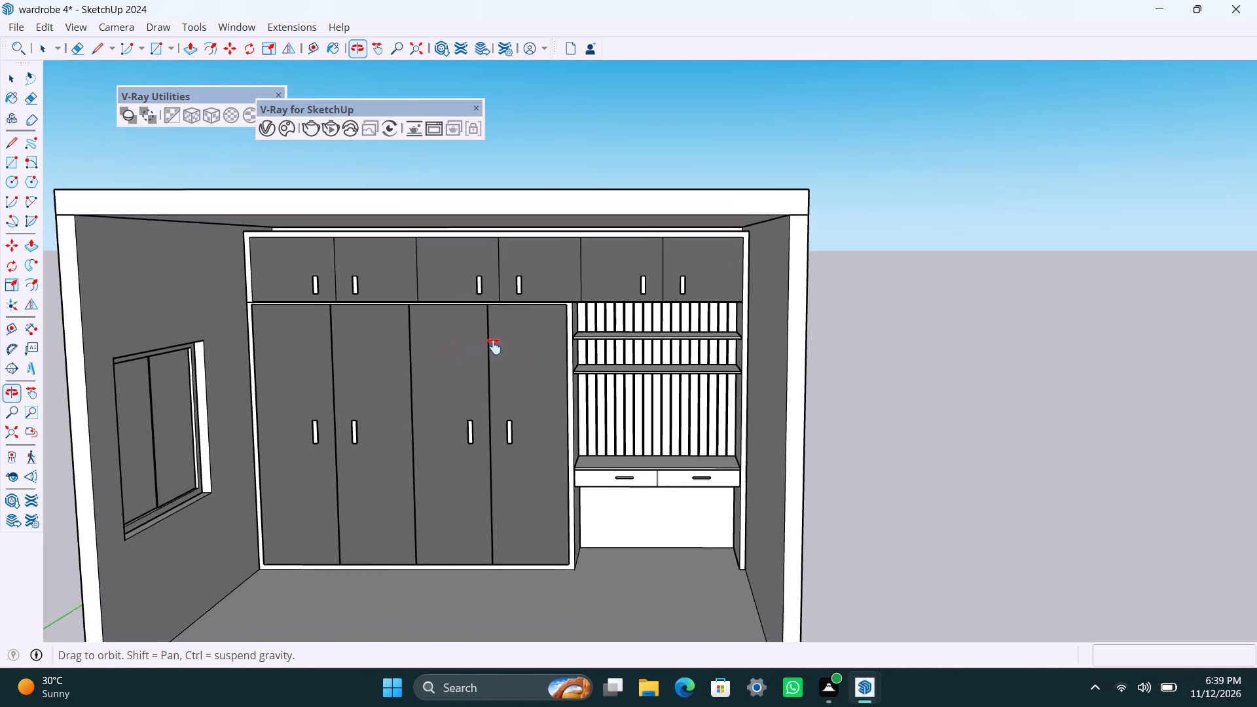
middle_drag(494, 346, 520, 339)
double_click(896, 319)
key(space)
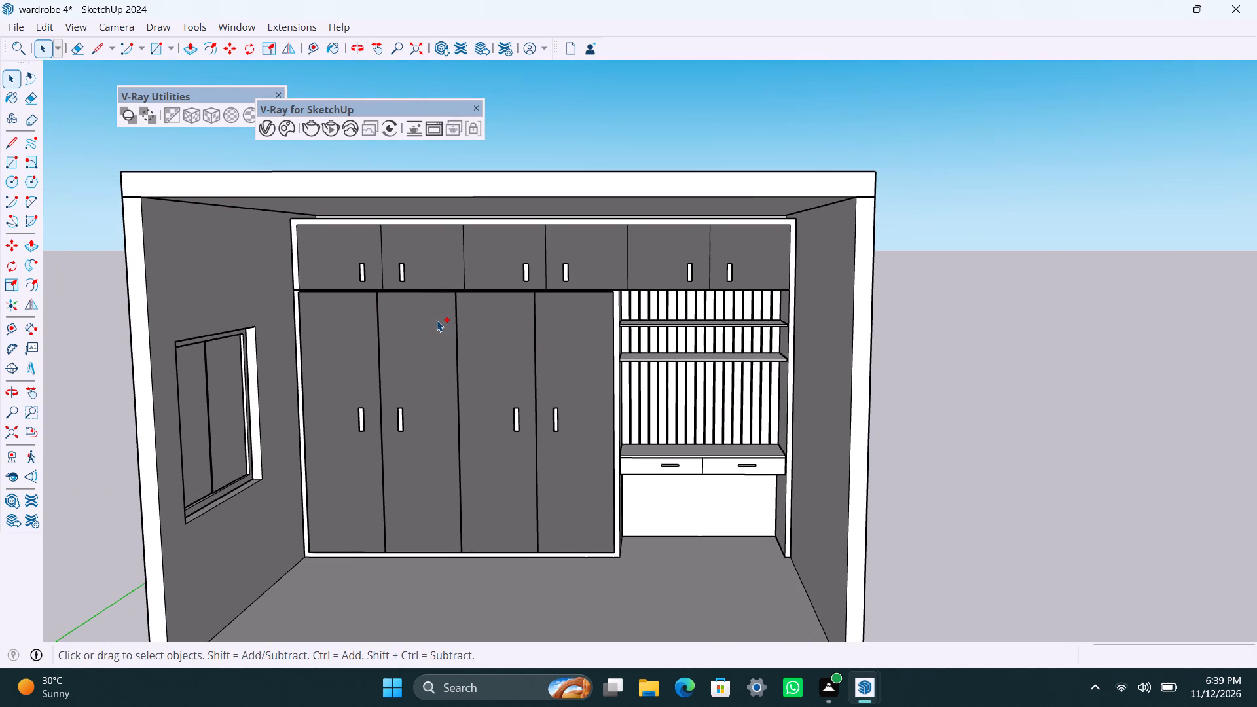
key(ctrl+s)
key(space)
Apply Flooring Parquet Parallel E01 120cm to the upper cabinet's white frame face inside its group and set V-Ray tri-planar projection on it.
scroll(444, 371, up, 2)
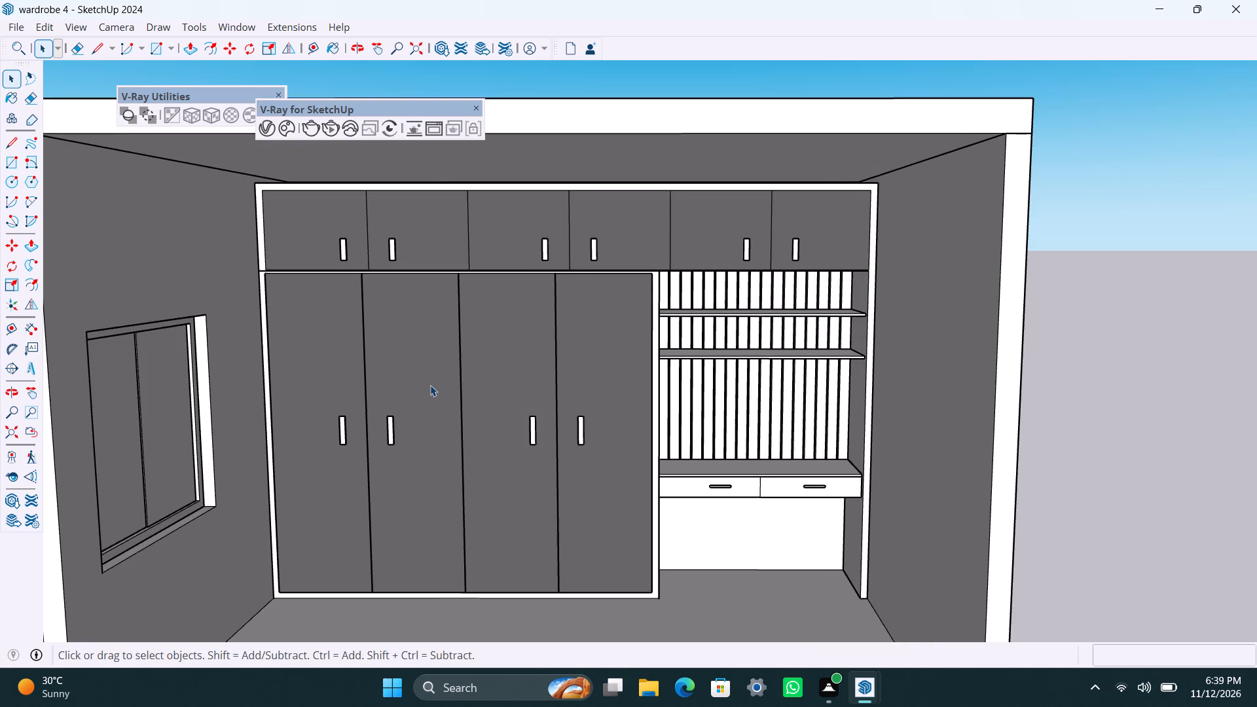
shift+middle_drag(429, 386, 479, 346)
scroll(539, 393, up, 1)
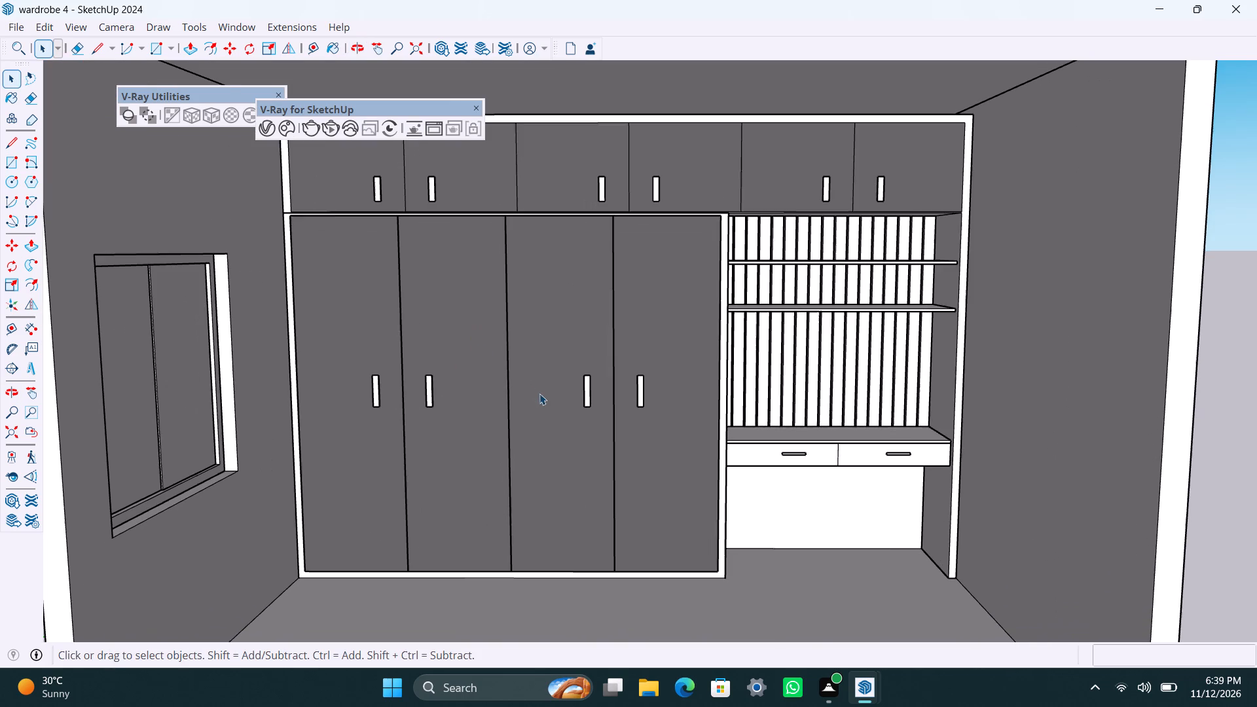
middle_drag(581, 403, 574, 399)
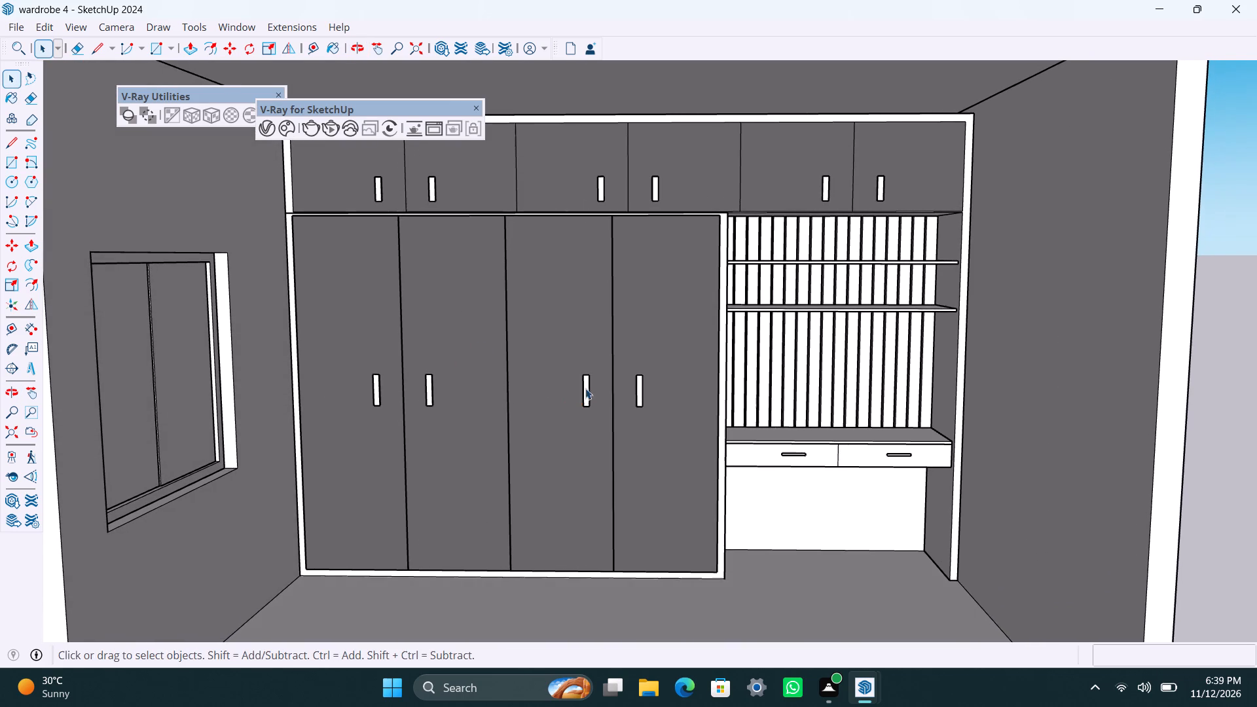
scroll(628, 166, up, 4)
click(614, 104)
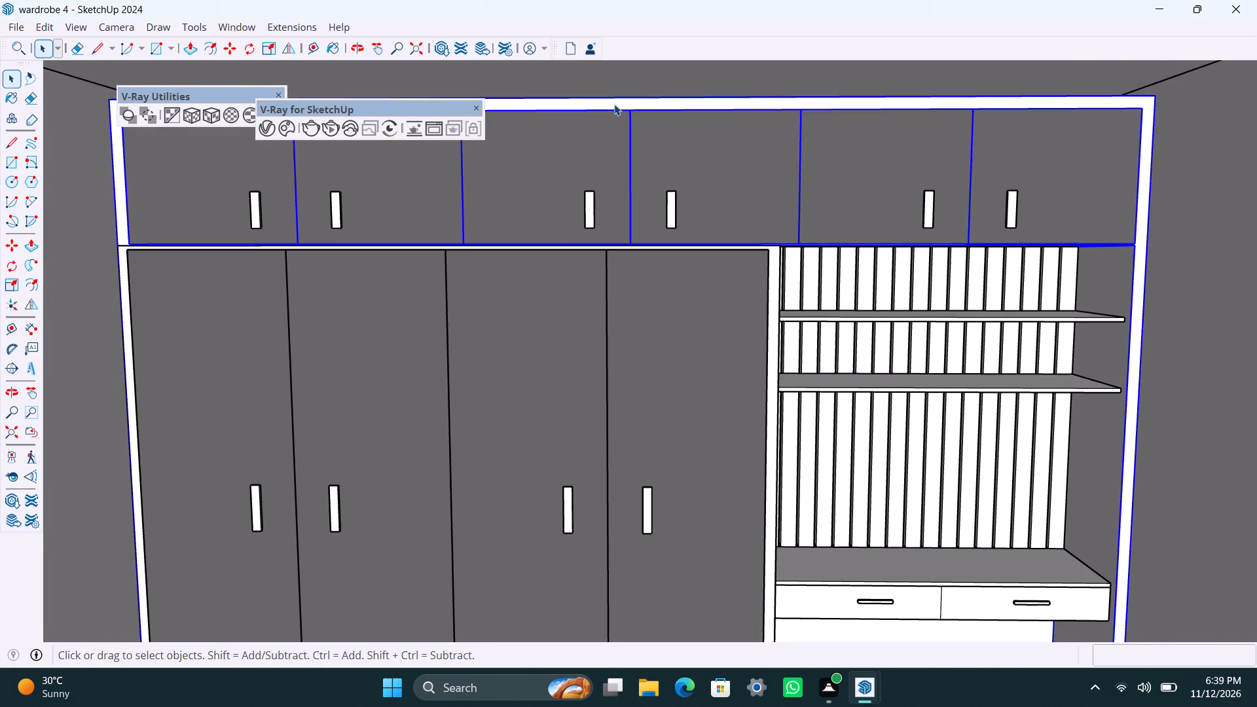
double_click(614, 104)
click(614, 104)
click(611, 105)
click(611, 107)
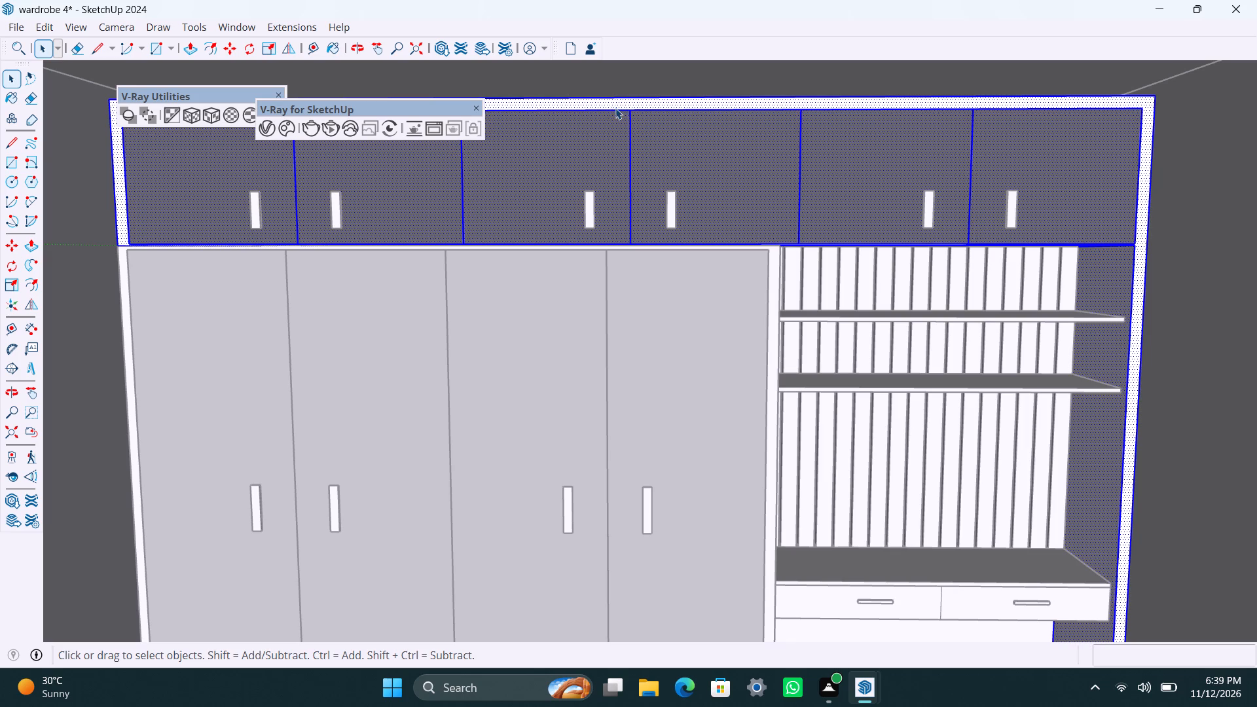
click(615, 108)
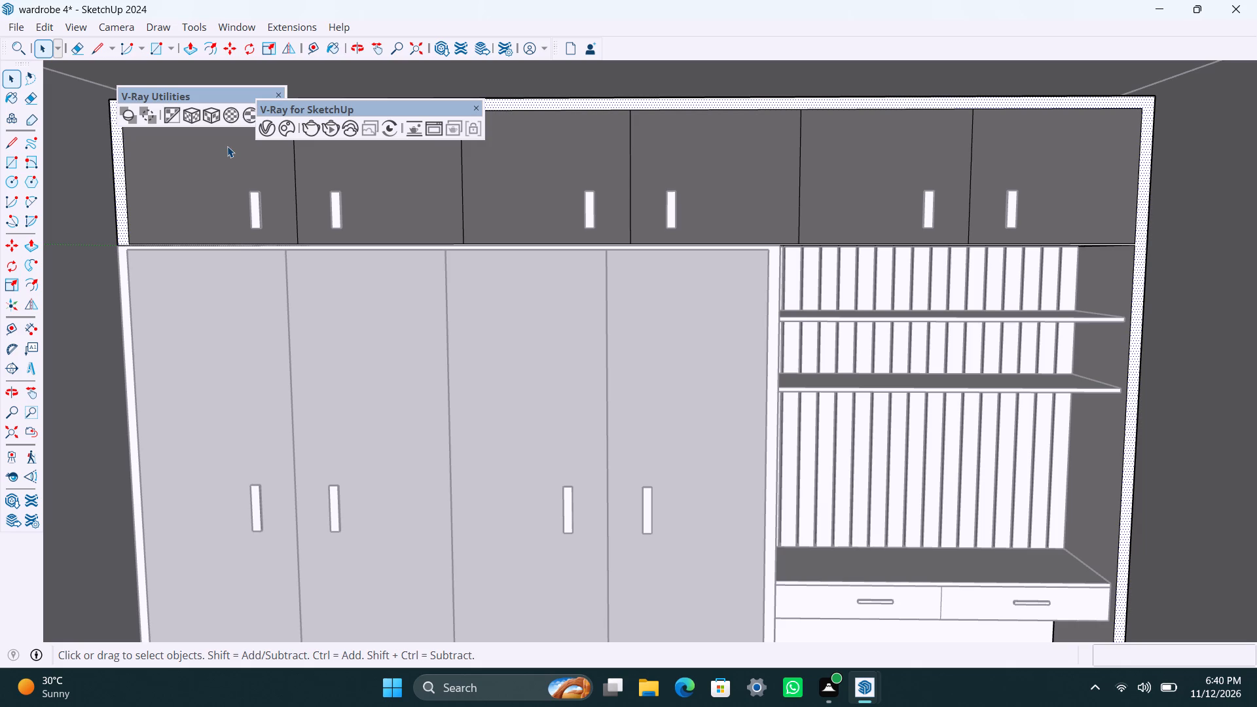
scroll(120, 211, up, 1)
click(289, 126)
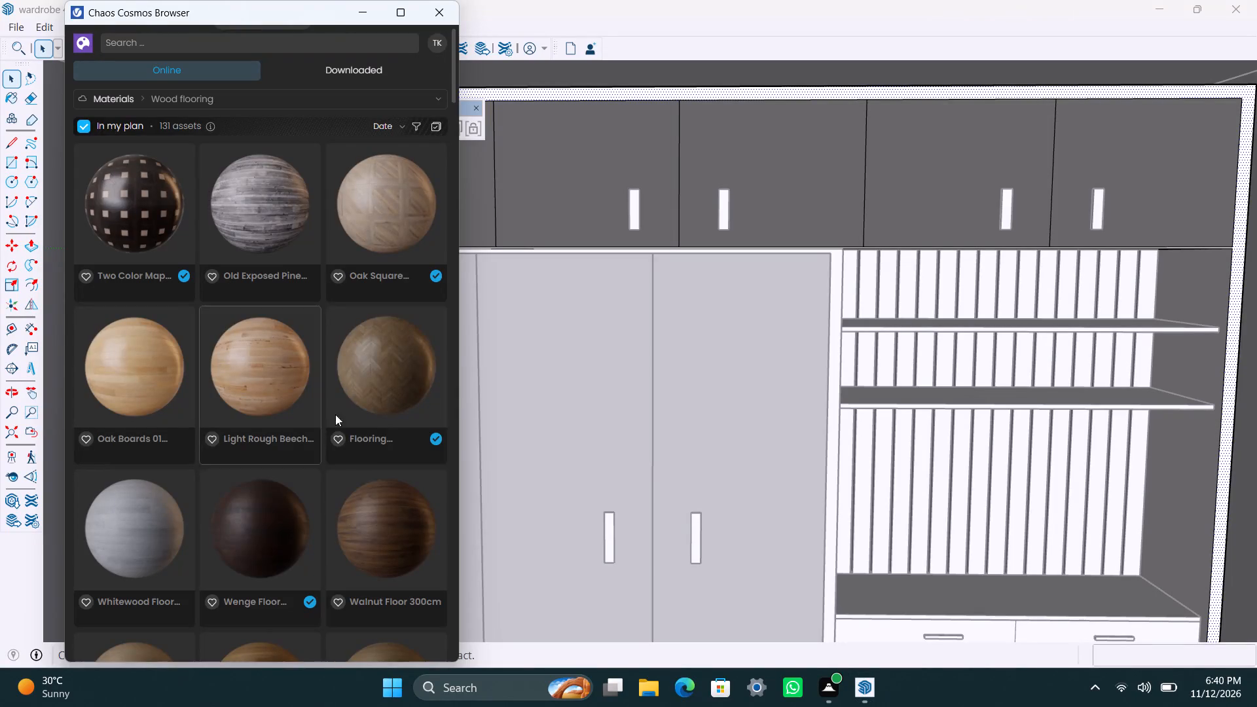
click(363, 10)
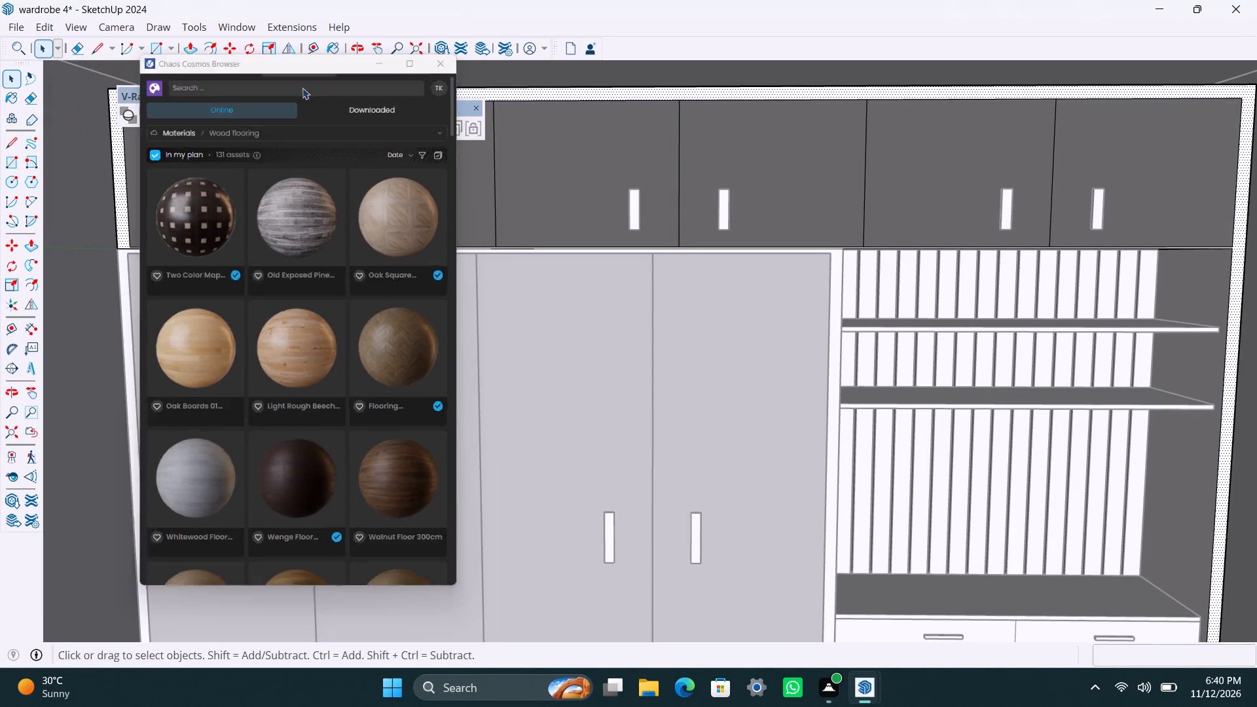
click(266, 126)
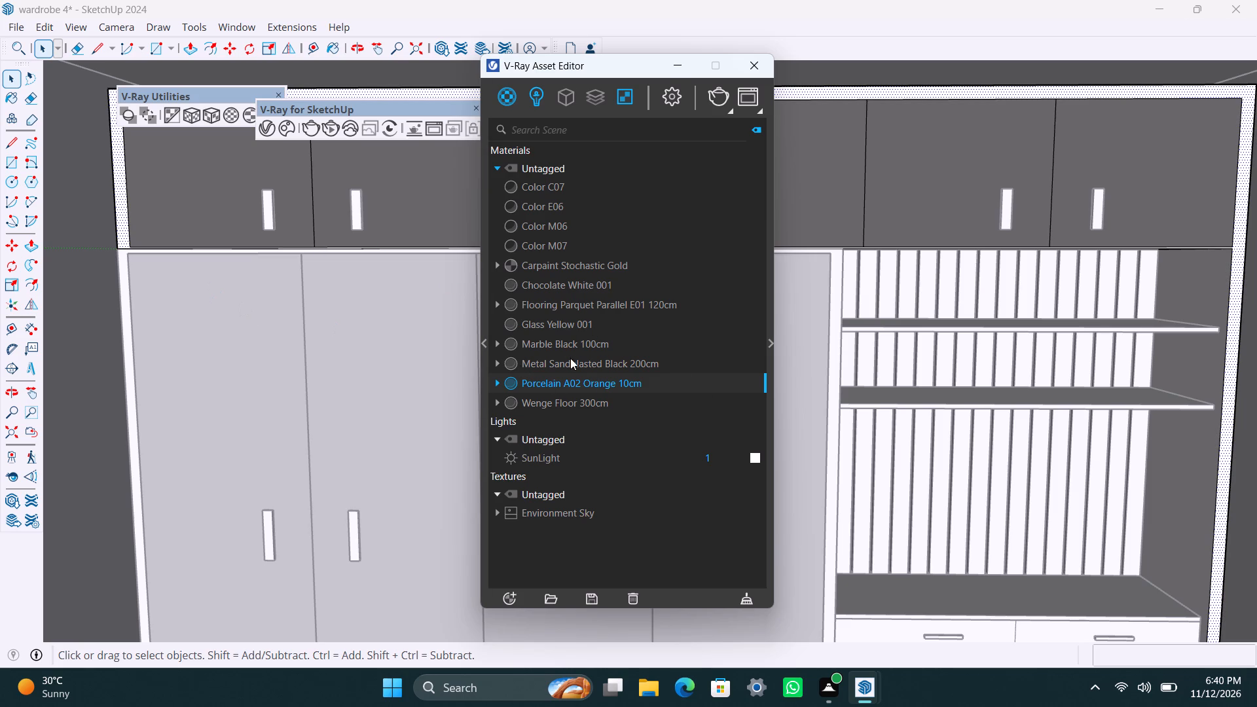
click(552, 303)
right_click(552, 305)
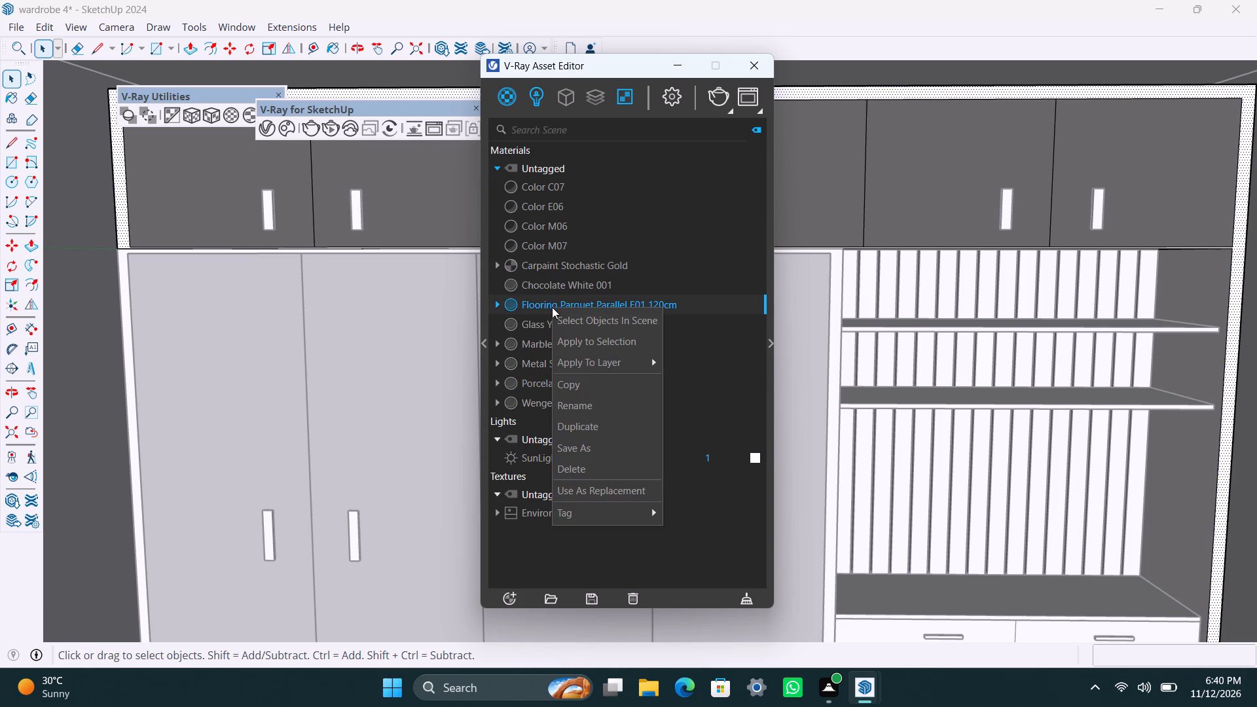
click(574, 345)
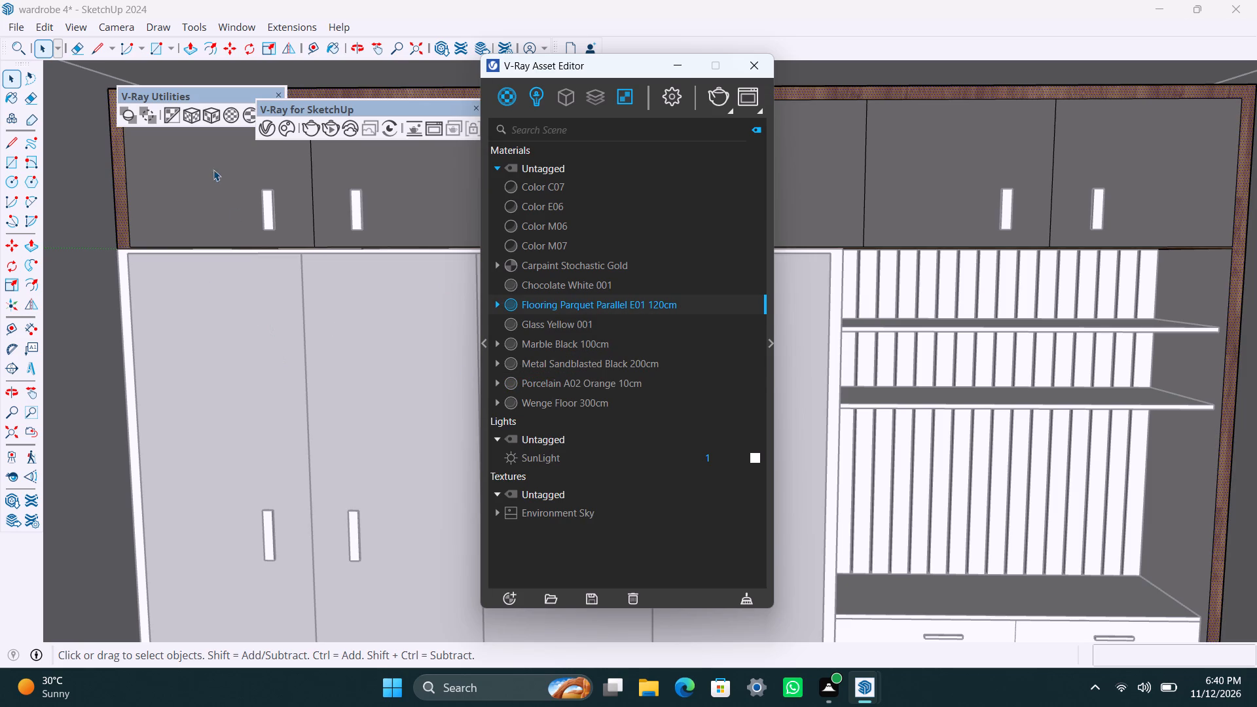
click(207, 115)
Apply Flooring Parquet Parallel E01 120cm with tri-planar projection to the frame face around the tall wardrobe doors, and leave its group.
triple_click(124, 268)
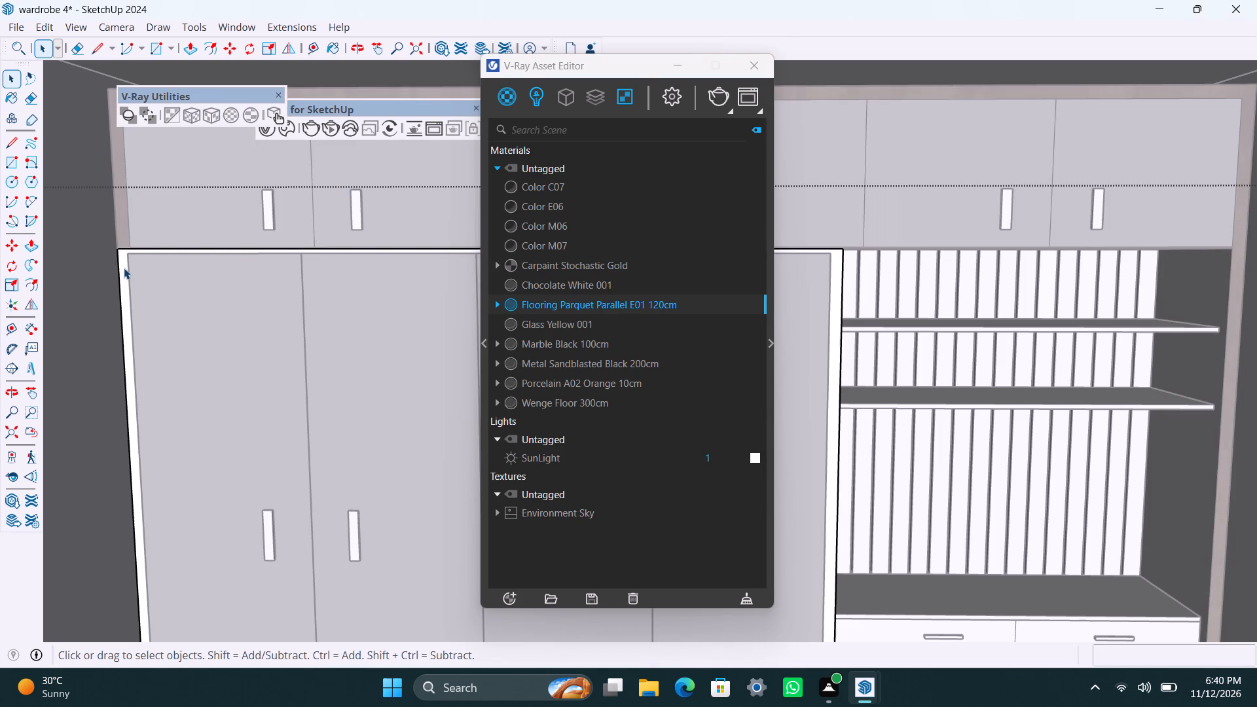
right_click(541, 307)
click(554, 338)
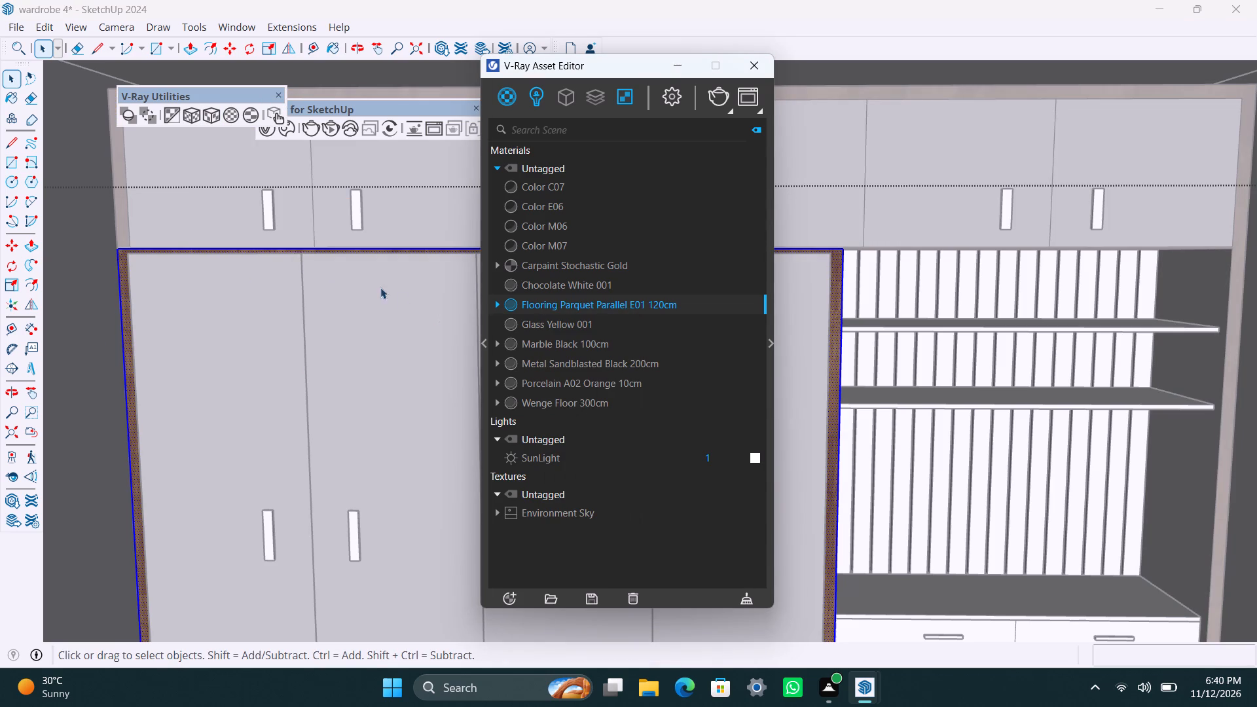
click(208, 117)
click(181, 206)
click(194, 323)
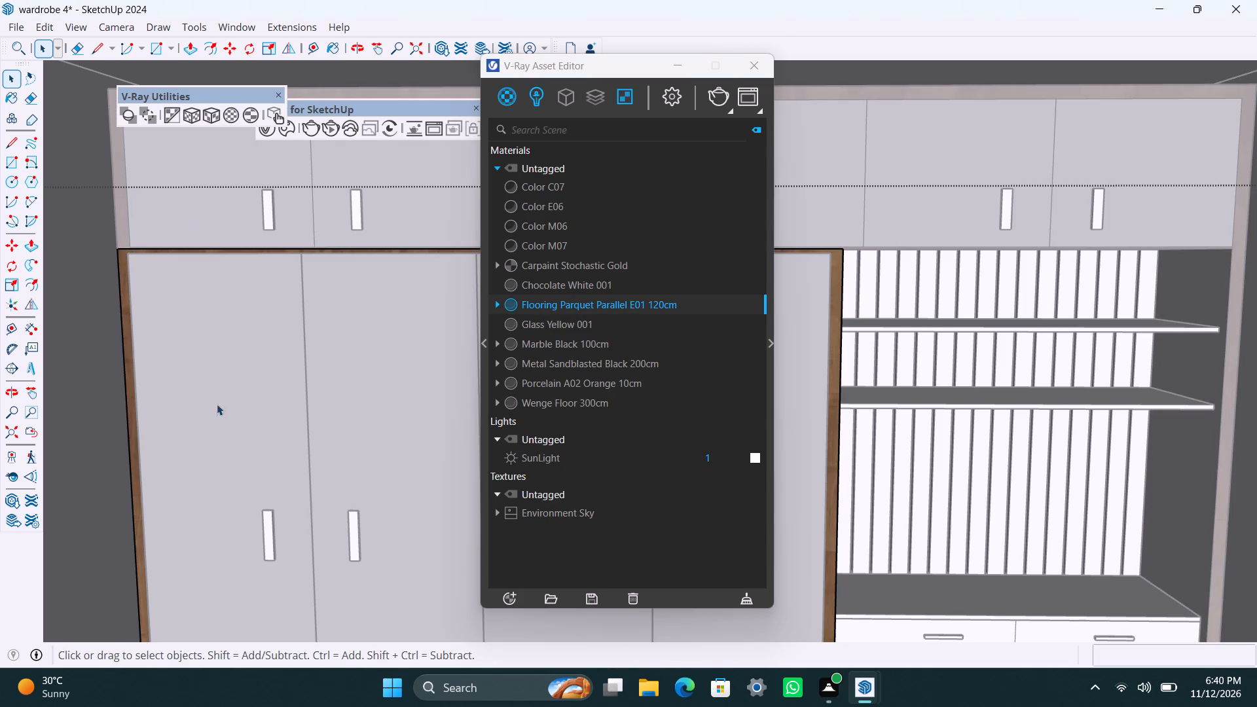
scroll(221, 414, down, 2)
click(293, 393)
scroll(313, 506, down, 1)
scroll(891, 580, down, 3)
click(913, 167)
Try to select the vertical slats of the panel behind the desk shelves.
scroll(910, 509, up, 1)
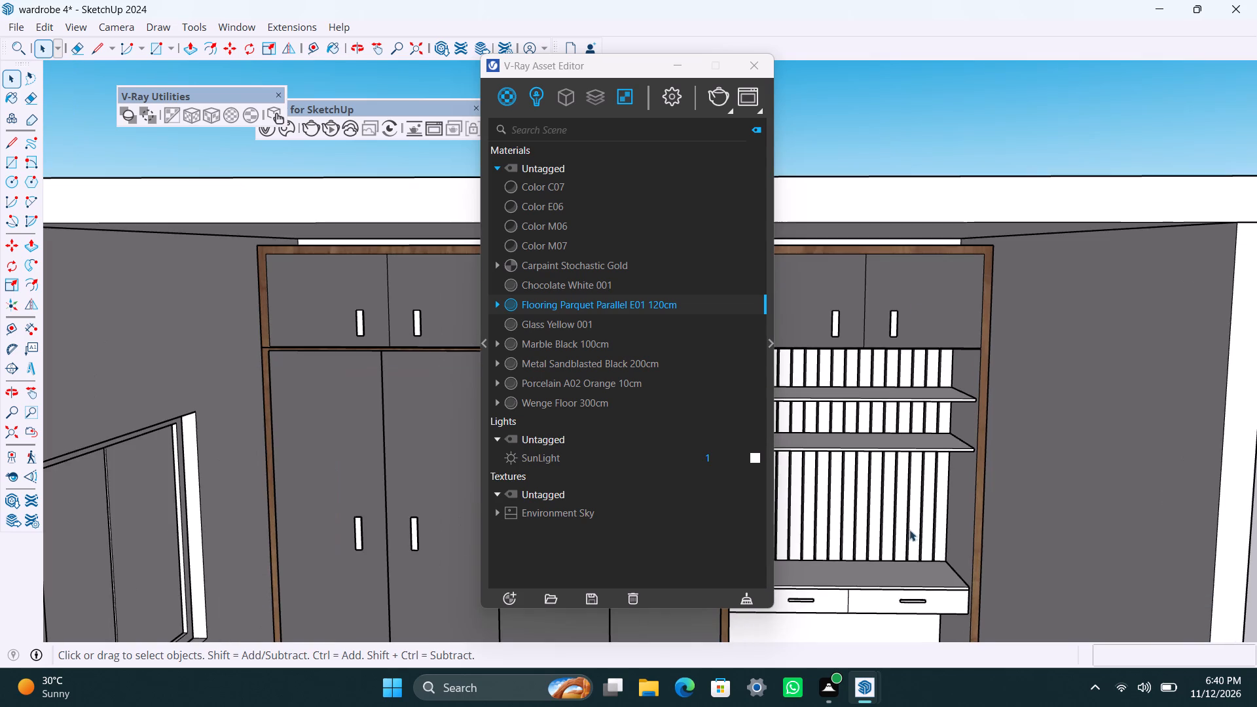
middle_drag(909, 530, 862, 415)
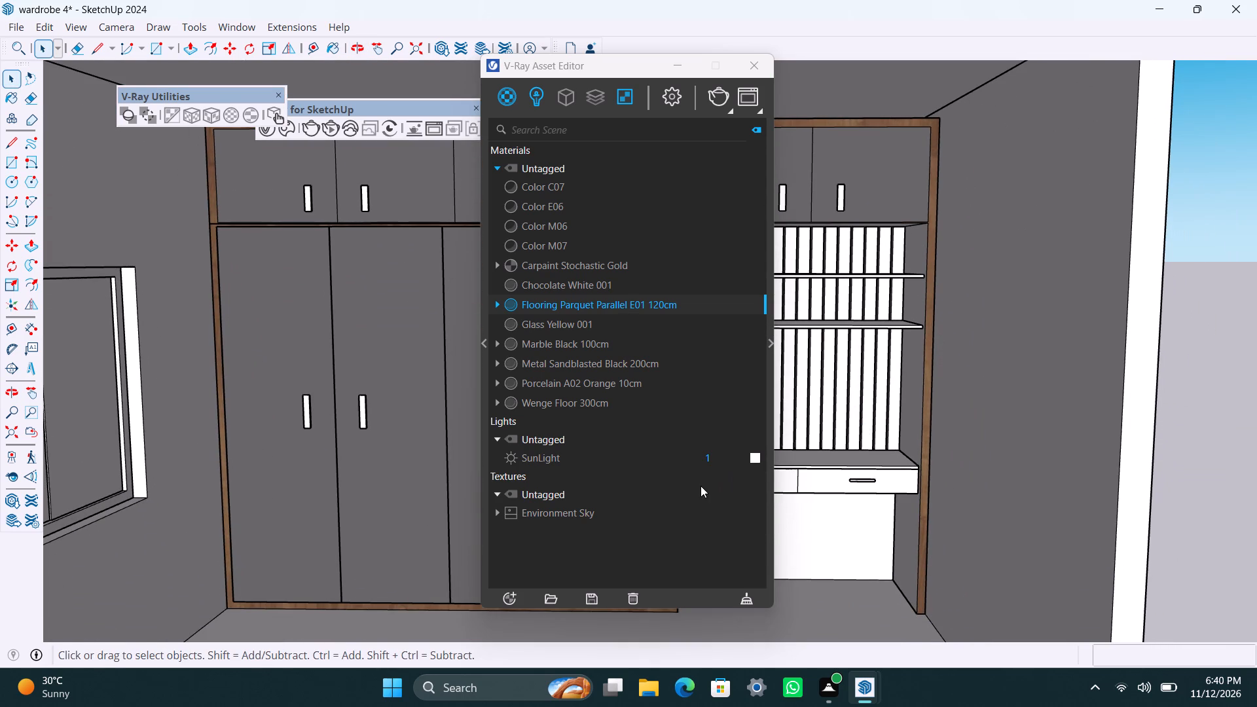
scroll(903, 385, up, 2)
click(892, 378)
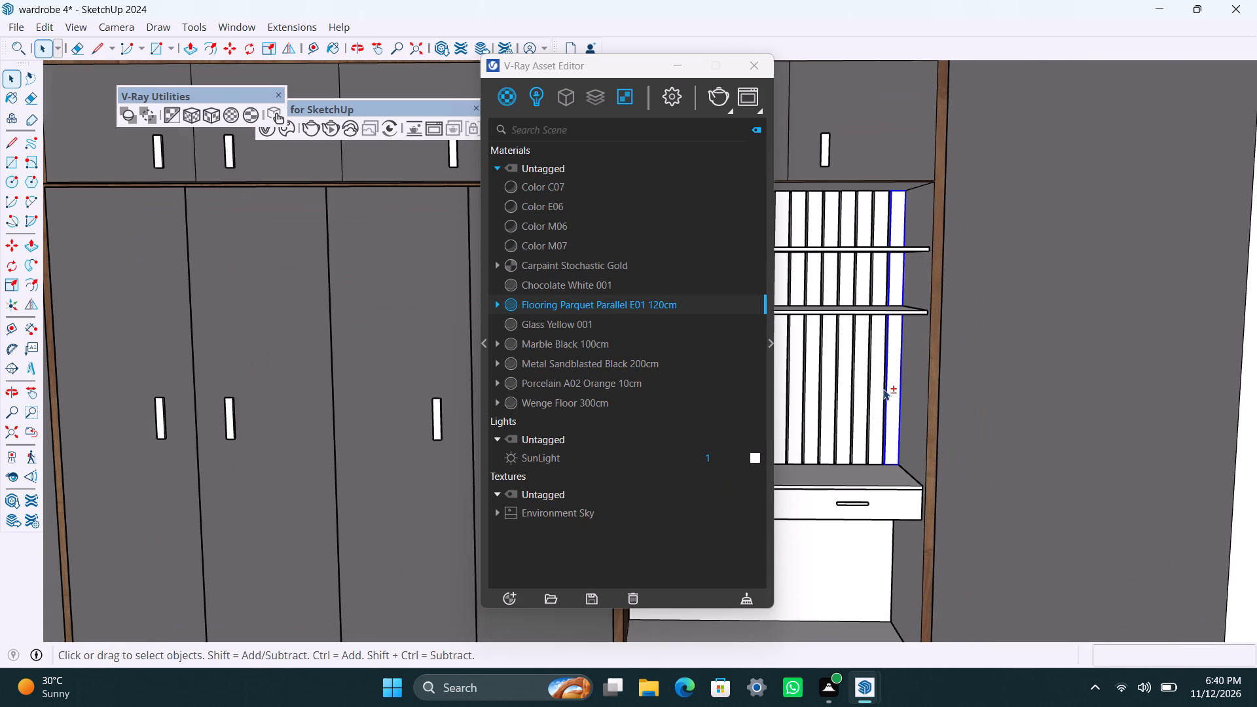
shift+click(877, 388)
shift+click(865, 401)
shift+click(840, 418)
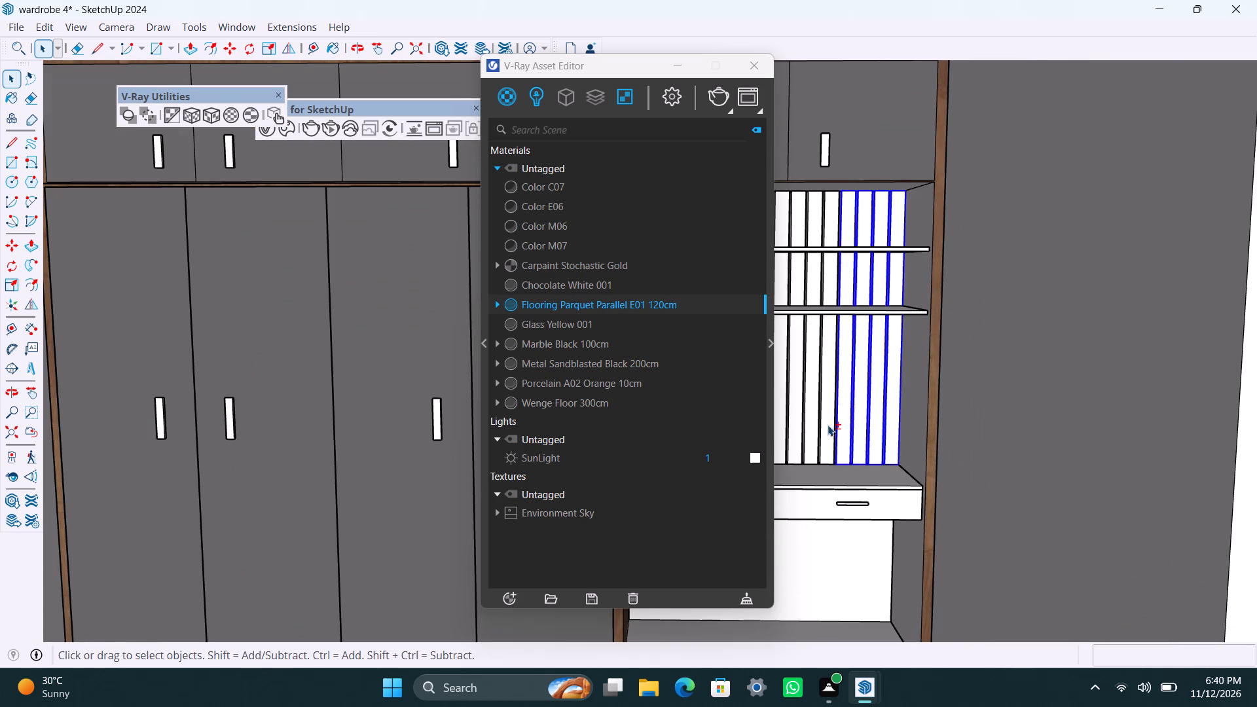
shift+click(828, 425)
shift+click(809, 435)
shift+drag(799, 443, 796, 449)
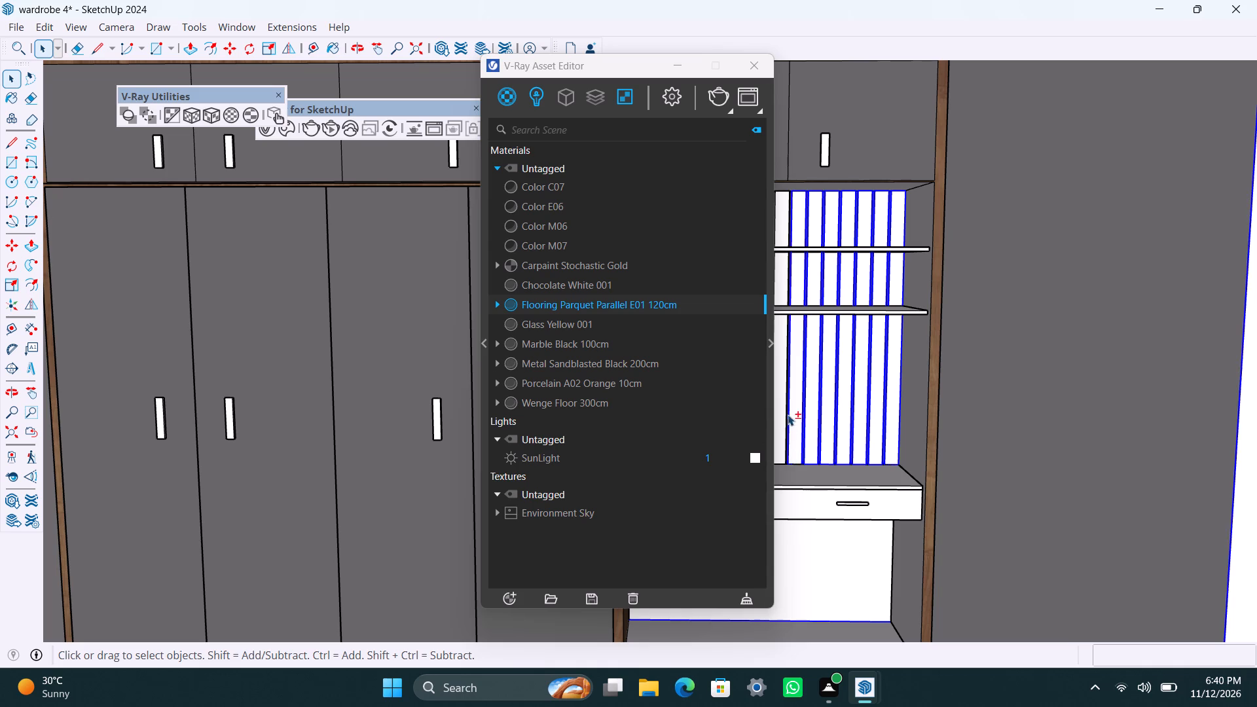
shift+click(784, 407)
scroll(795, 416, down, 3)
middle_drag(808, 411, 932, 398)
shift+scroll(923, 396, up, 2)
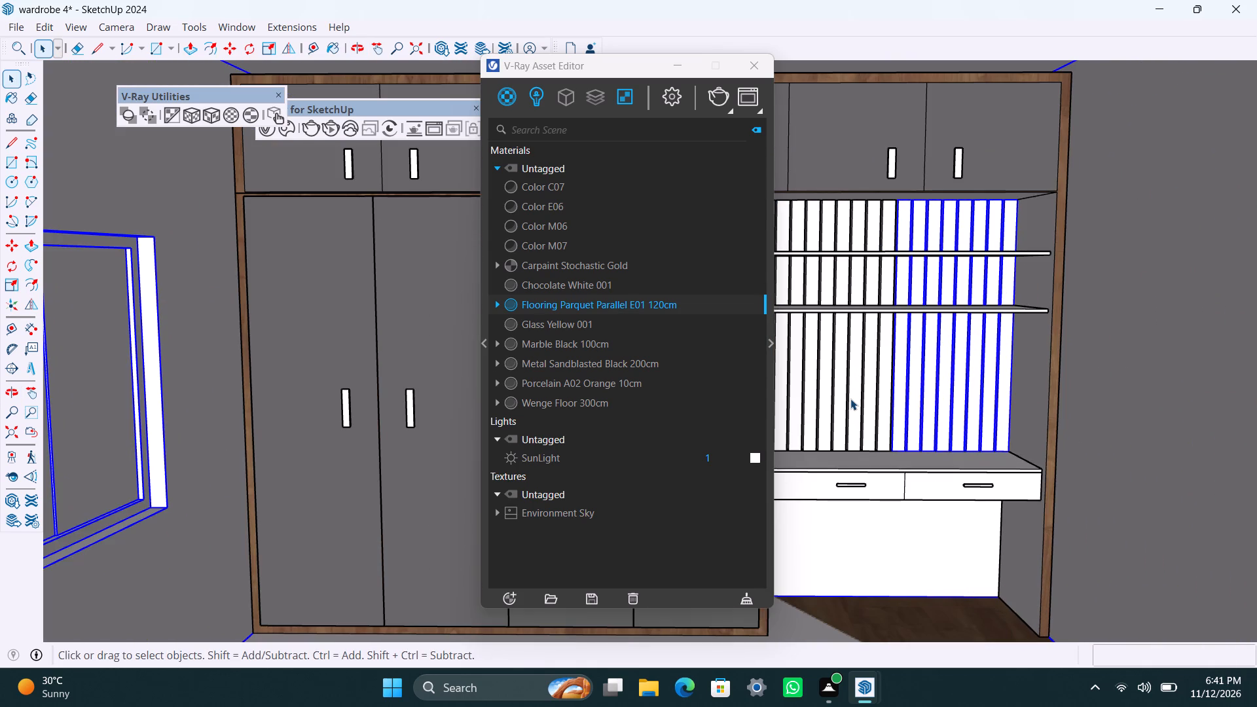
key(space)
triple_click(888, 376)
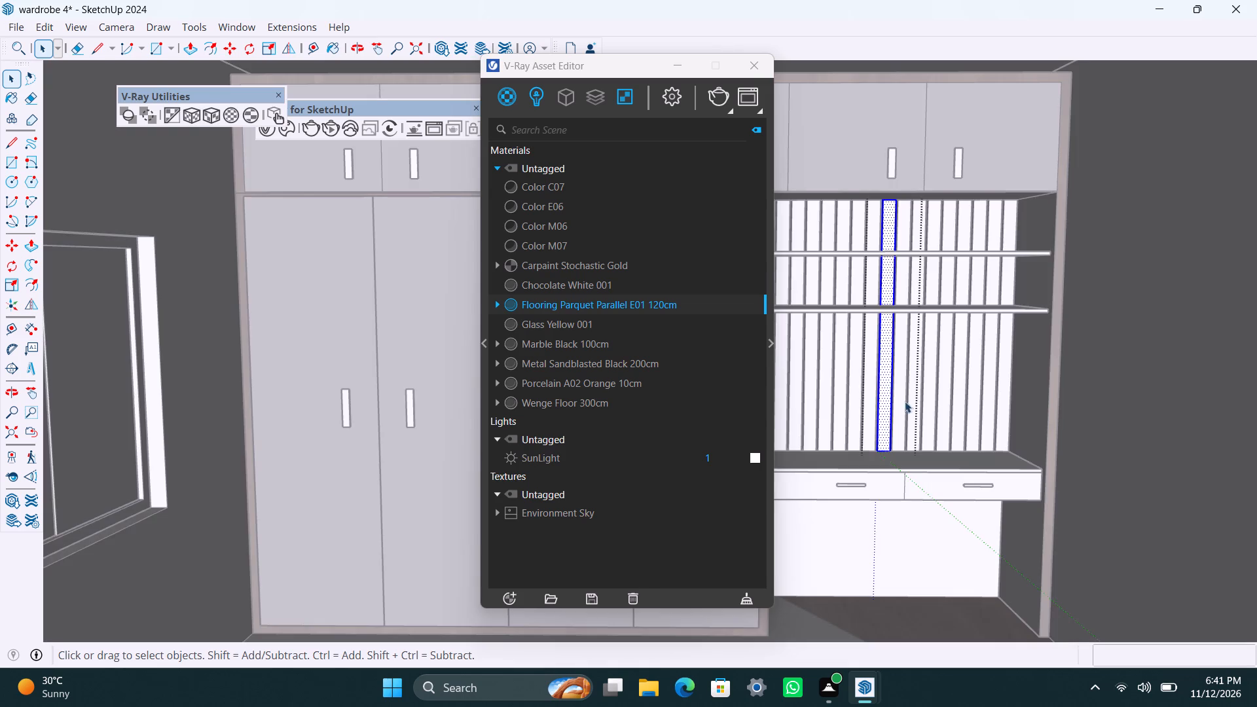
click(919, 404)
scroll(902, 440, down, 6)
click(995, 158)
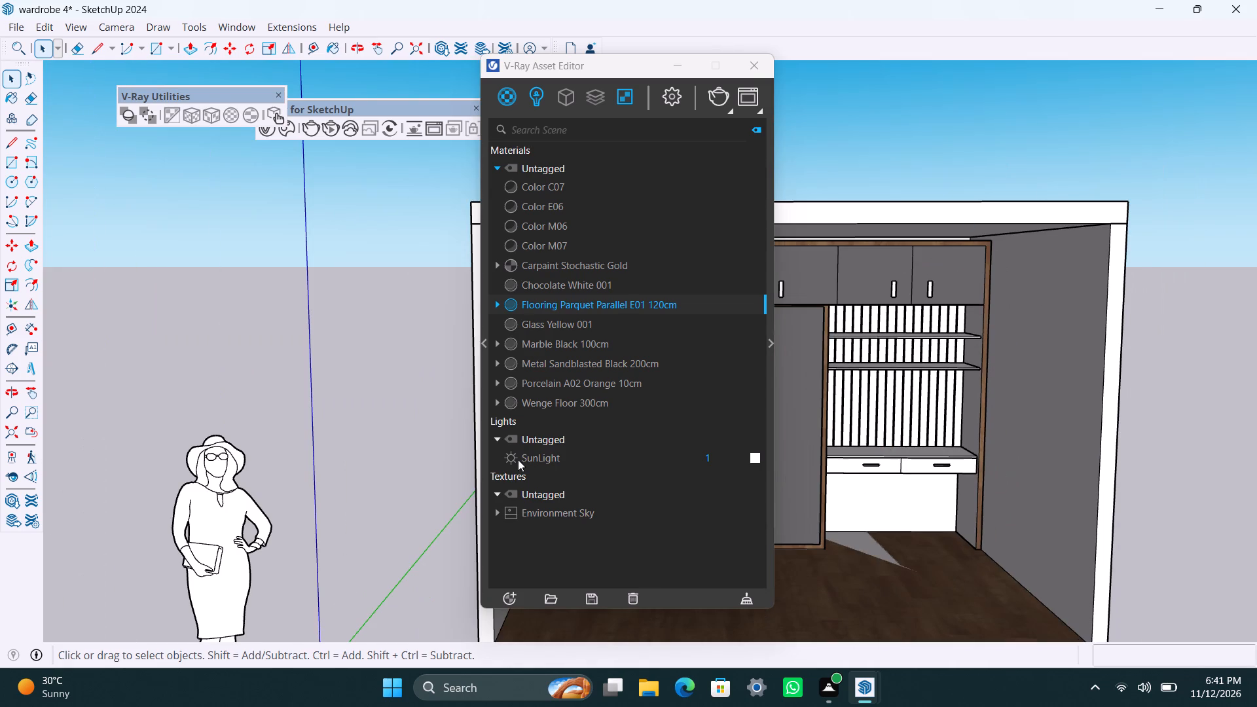
Minimise the V-Ray Asset Editor and undo the last two actions.
click(676, 61)
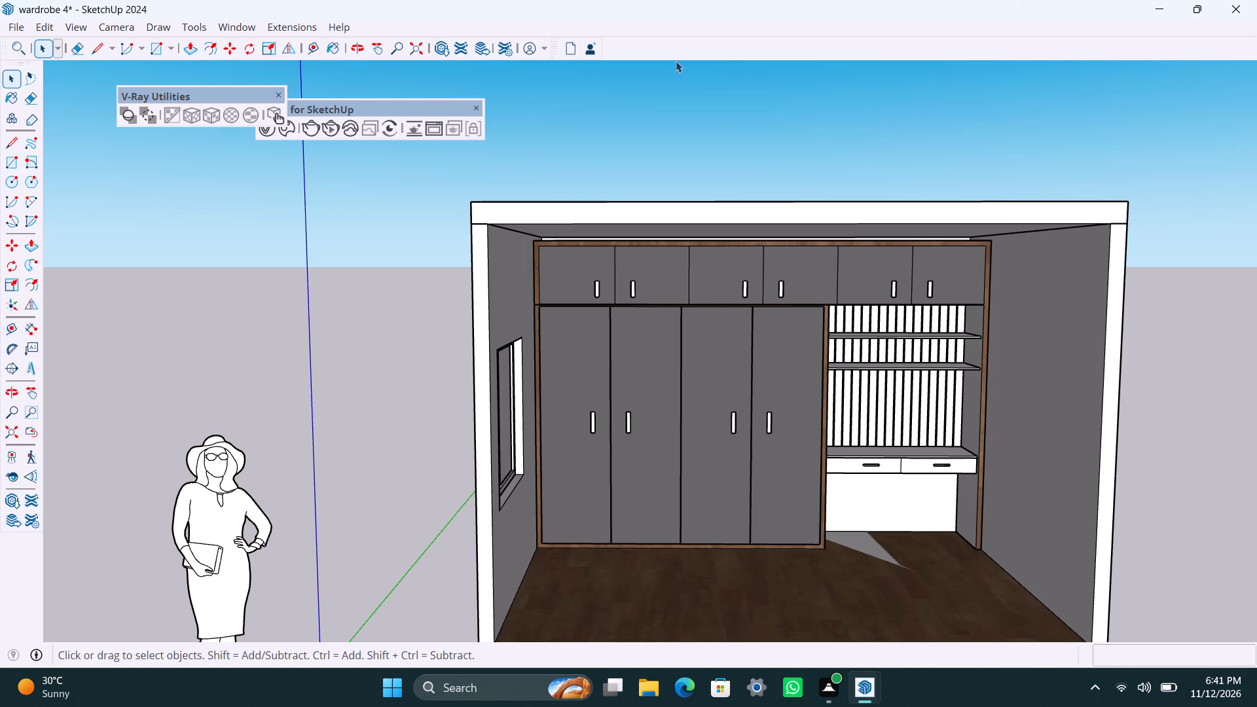
scroll(953, 341, down, 2)
key(ctrl+z)
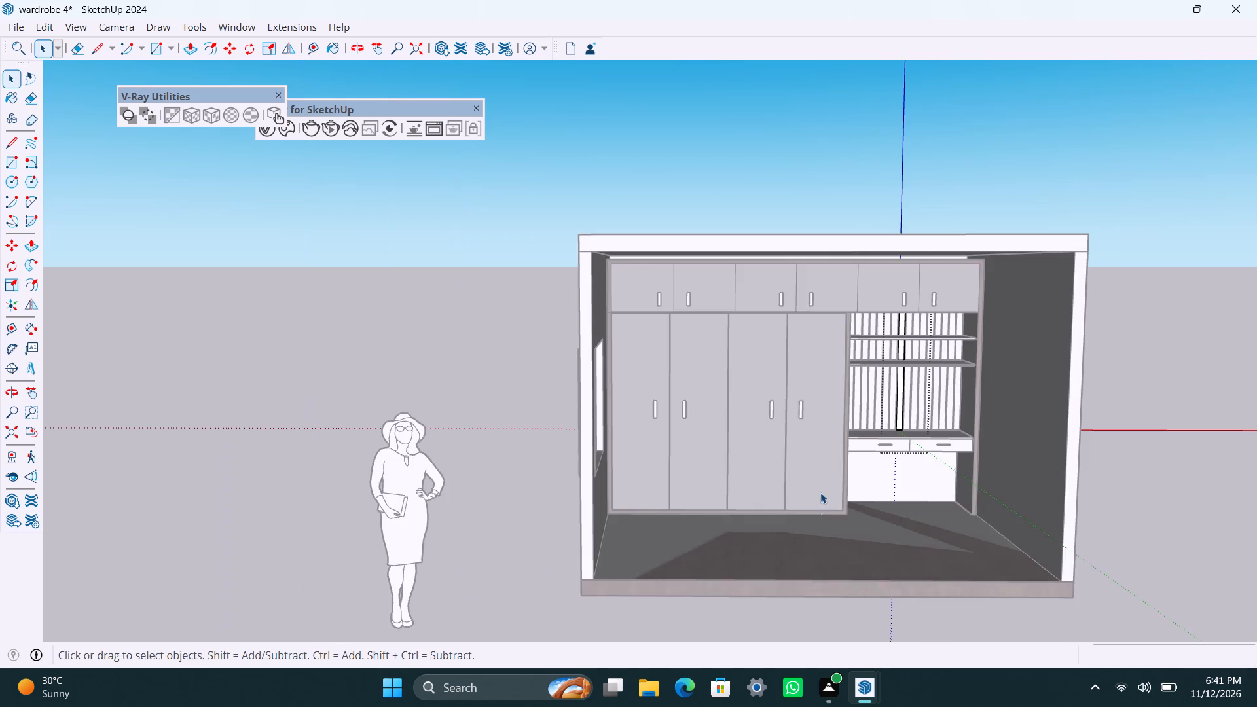
key(ctrl+z)
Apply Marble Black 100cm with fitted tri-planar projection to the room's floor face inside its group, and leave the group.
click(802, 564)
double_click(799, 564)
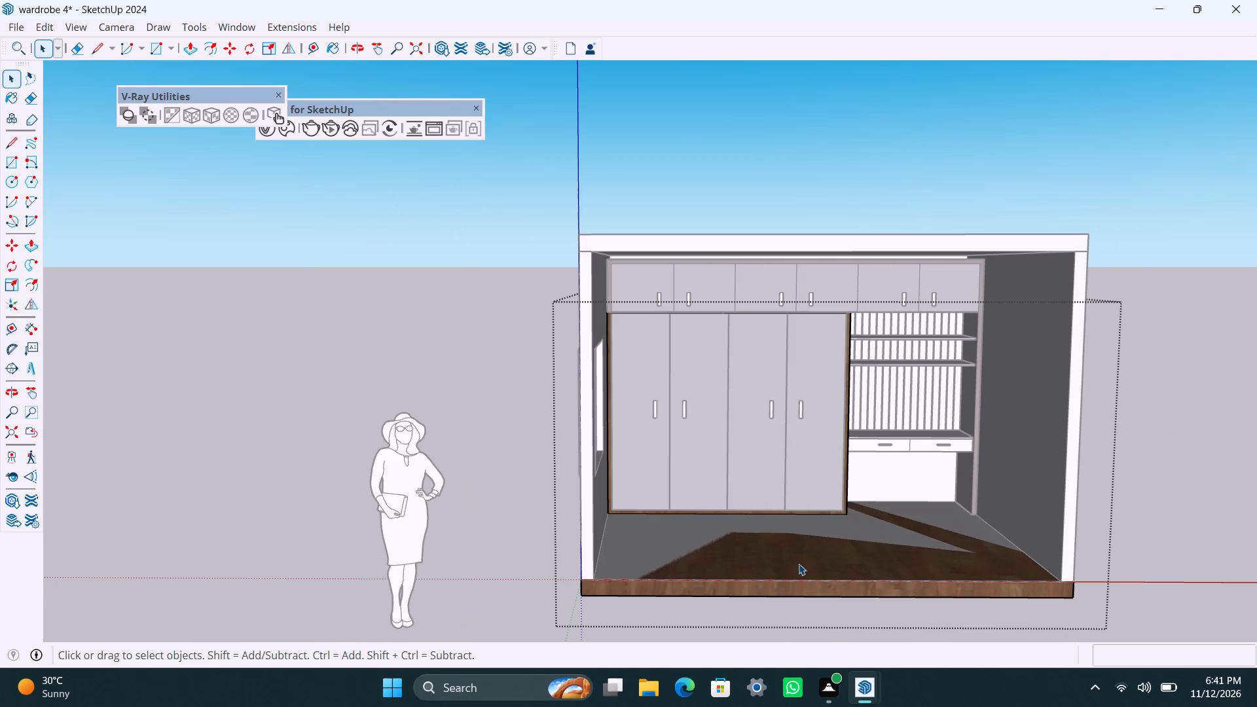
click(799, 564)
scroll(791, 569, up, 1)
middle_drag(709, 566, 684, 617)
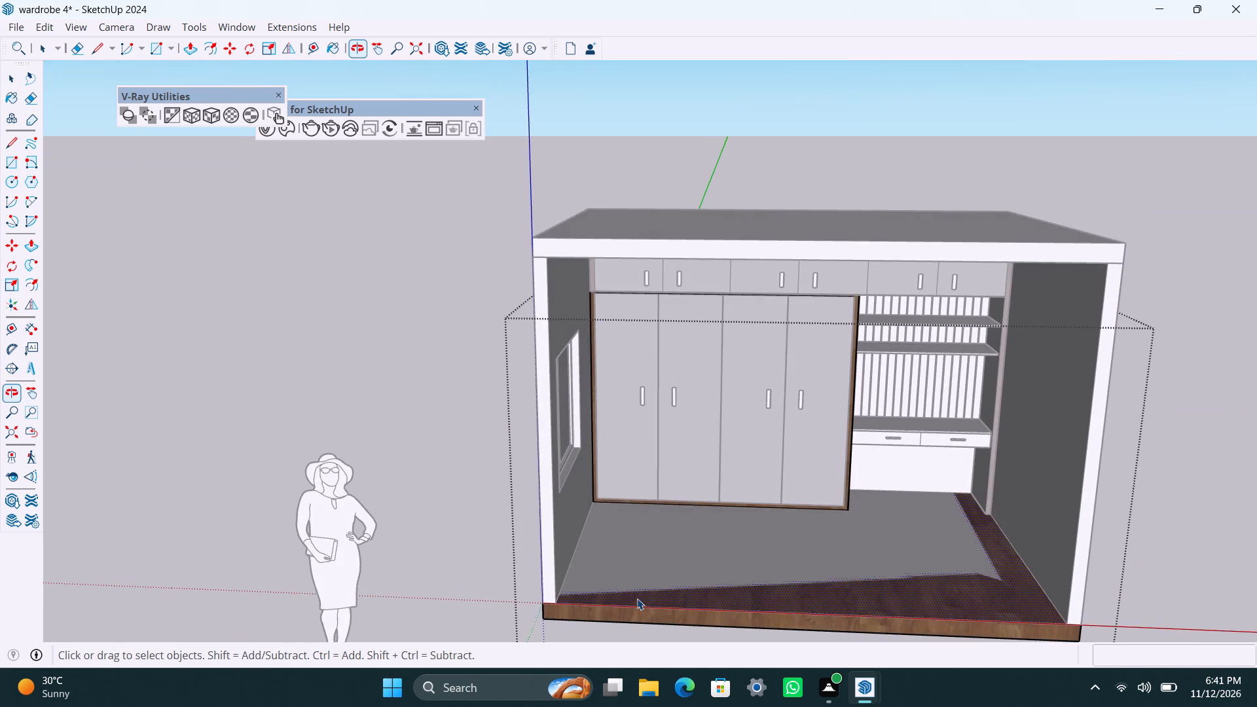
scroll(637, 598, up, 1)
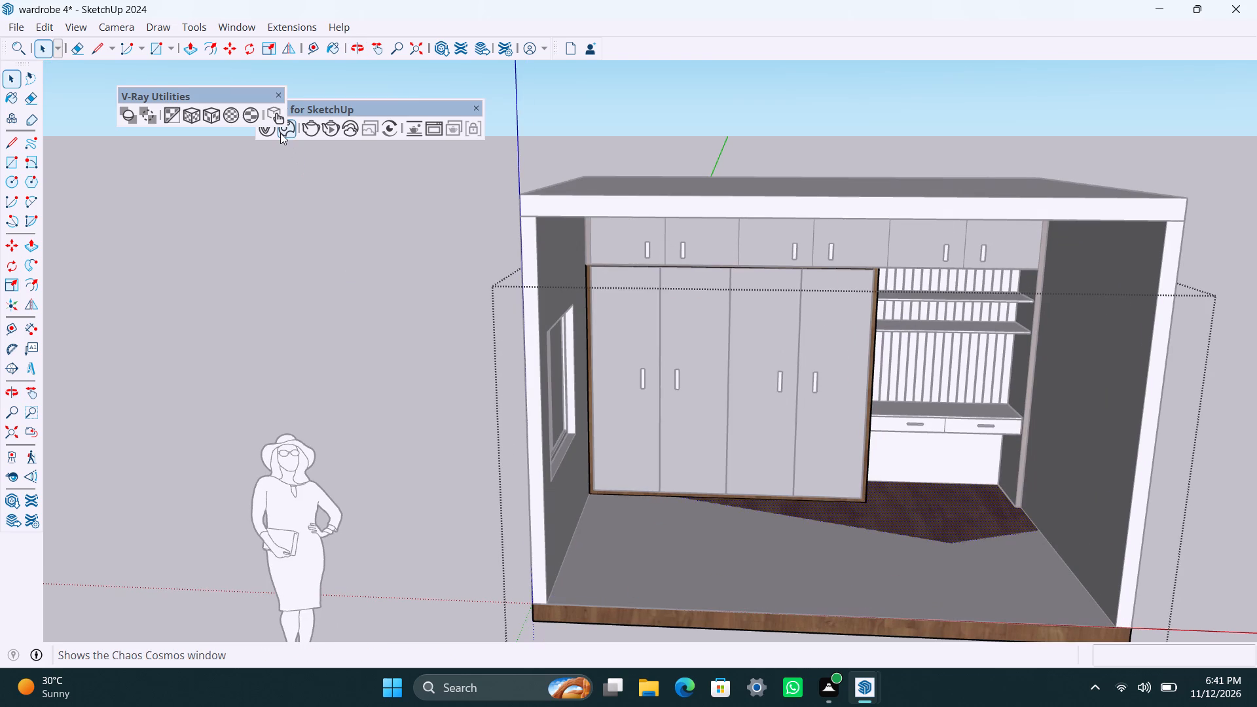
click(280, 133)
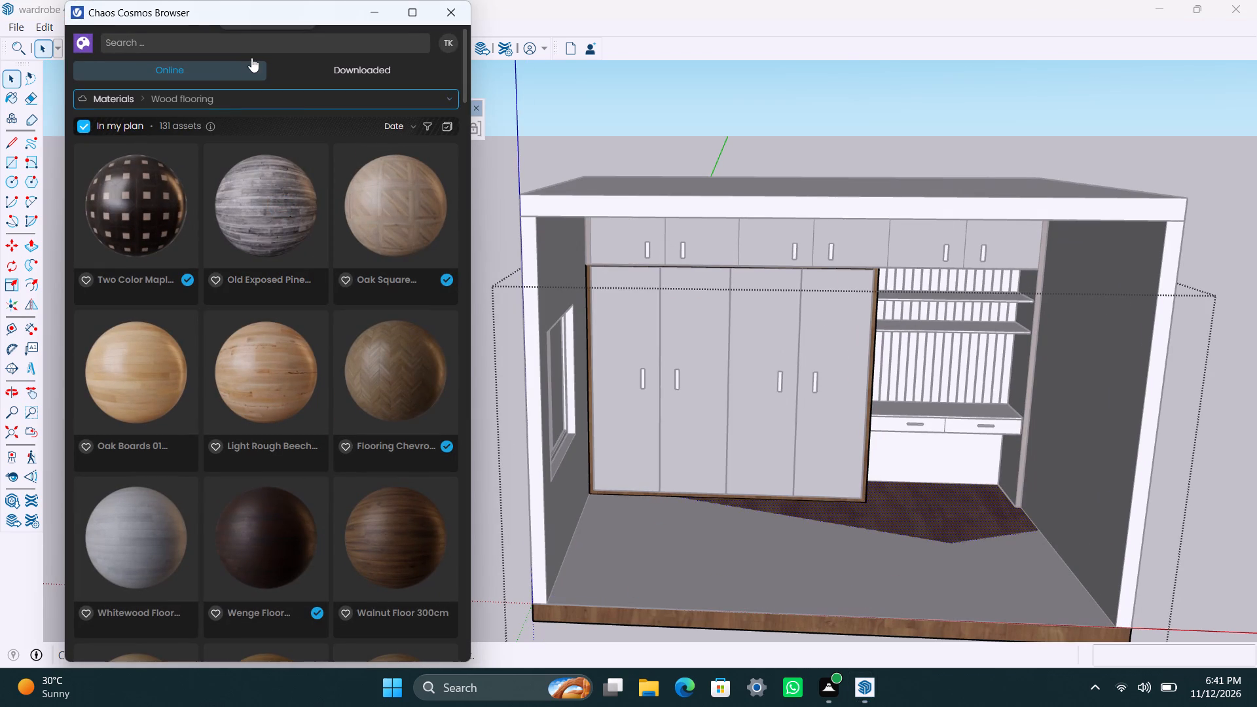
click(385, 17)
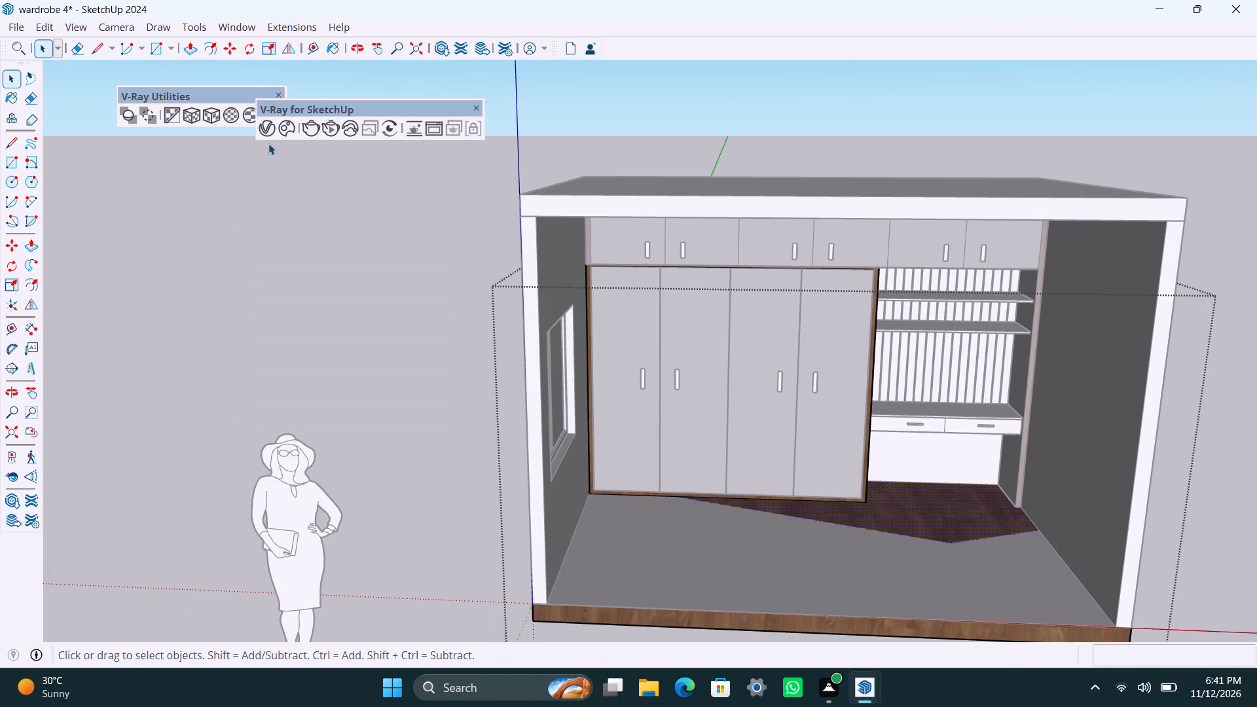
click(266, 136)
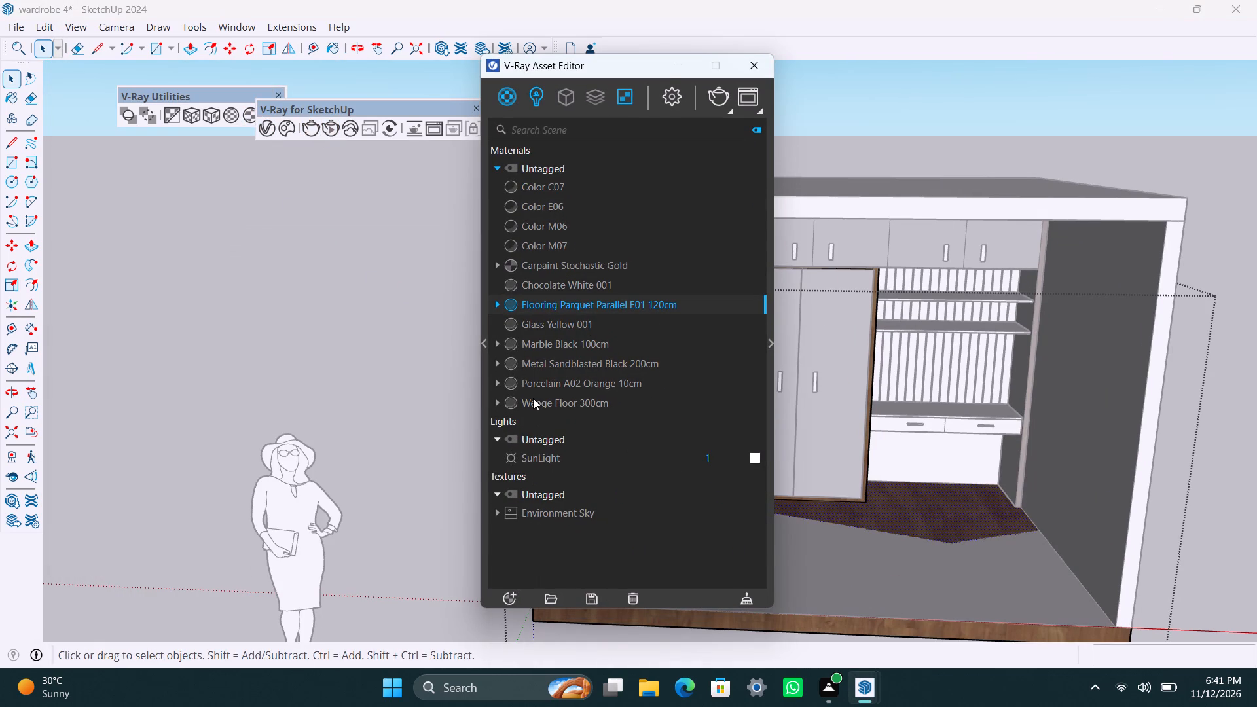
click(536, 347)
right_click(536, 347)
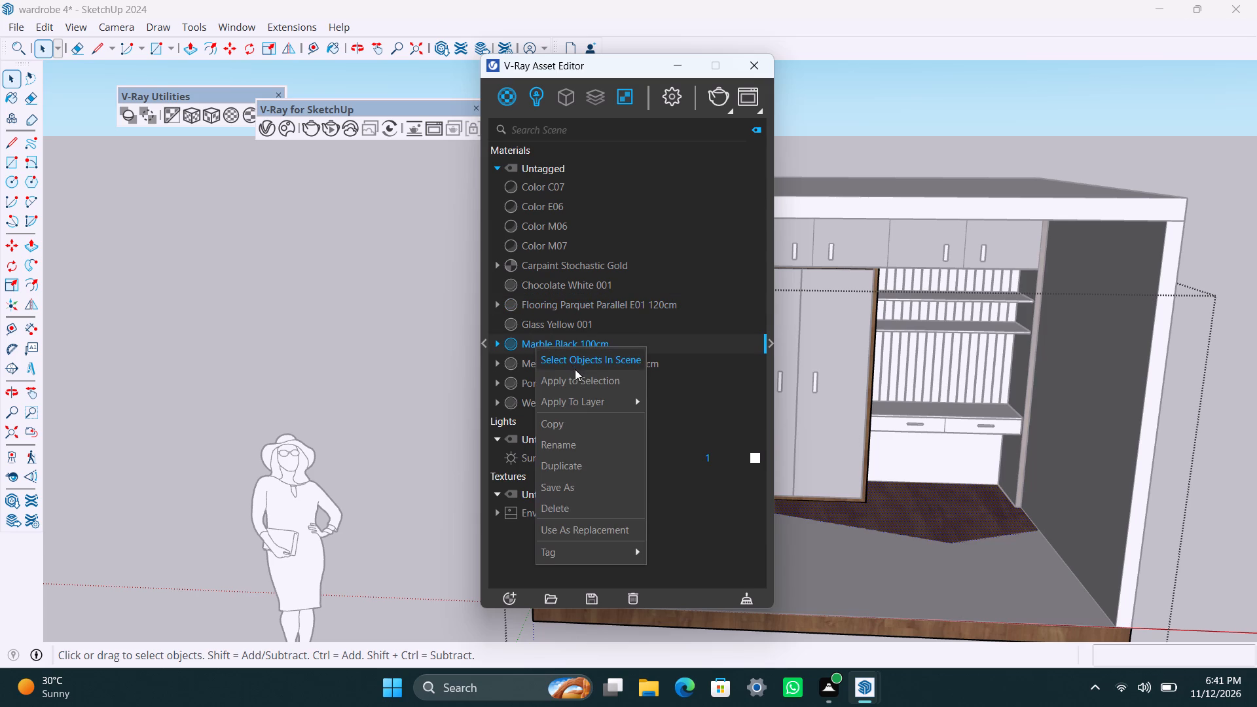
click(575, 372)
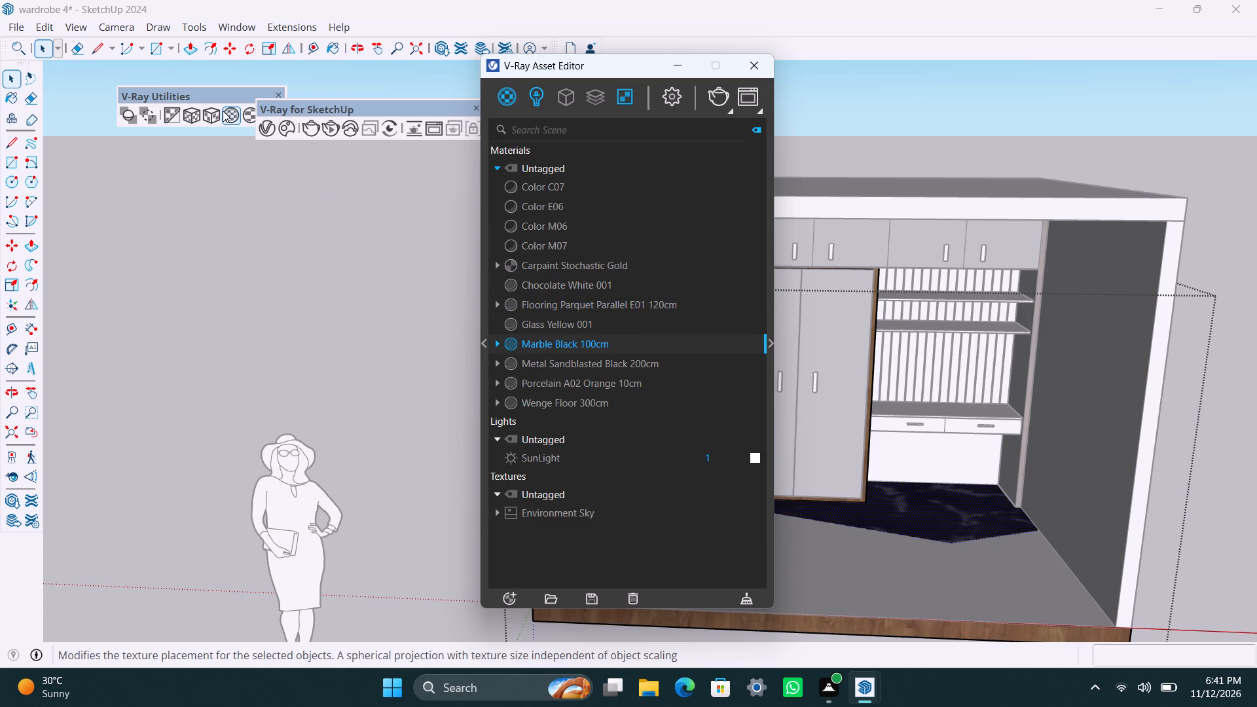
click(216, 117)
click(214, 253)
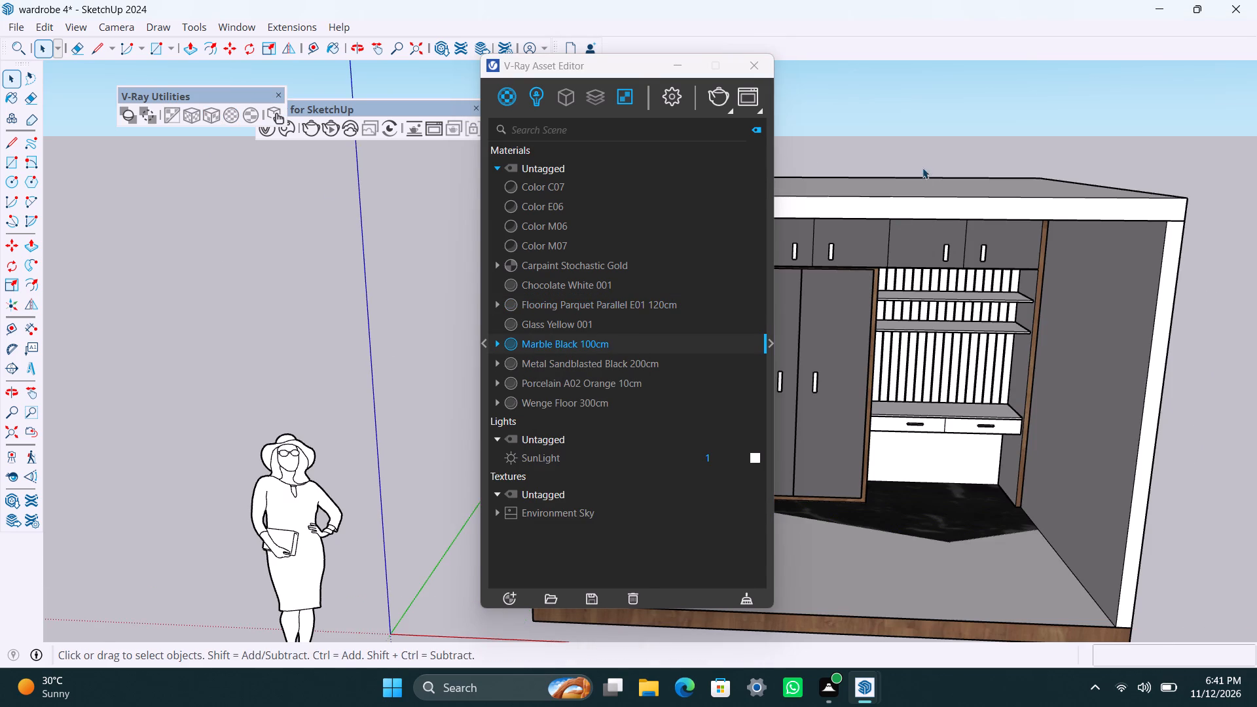
Undo the marble floor and the preceding wood finishes on the floor slab and the tall wardrobe frame.
scroll(880, 413, up, 2)
scroll(850, 422, down, 4)
shift+middle_drag(896, 463, 835, 406)
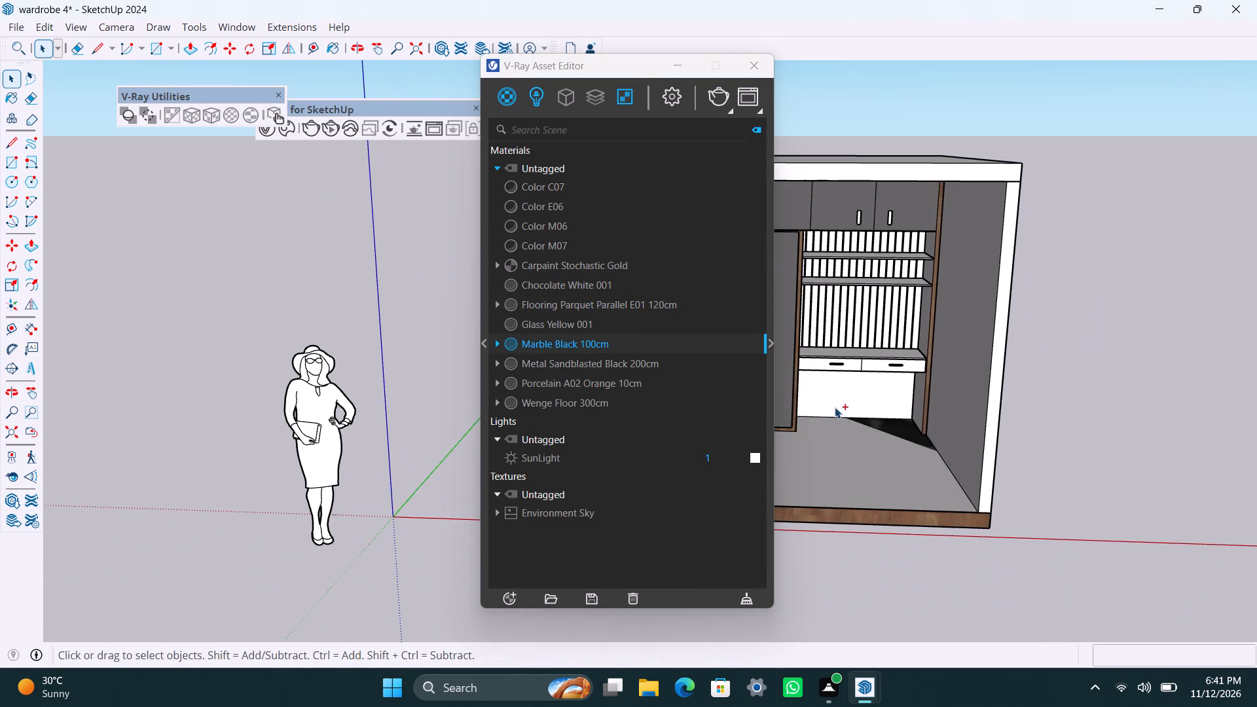
key(ctrl+z)
key(ctrl+z)
key(ctrl+z)
key(ctrl+z)
key(ctrl+z)
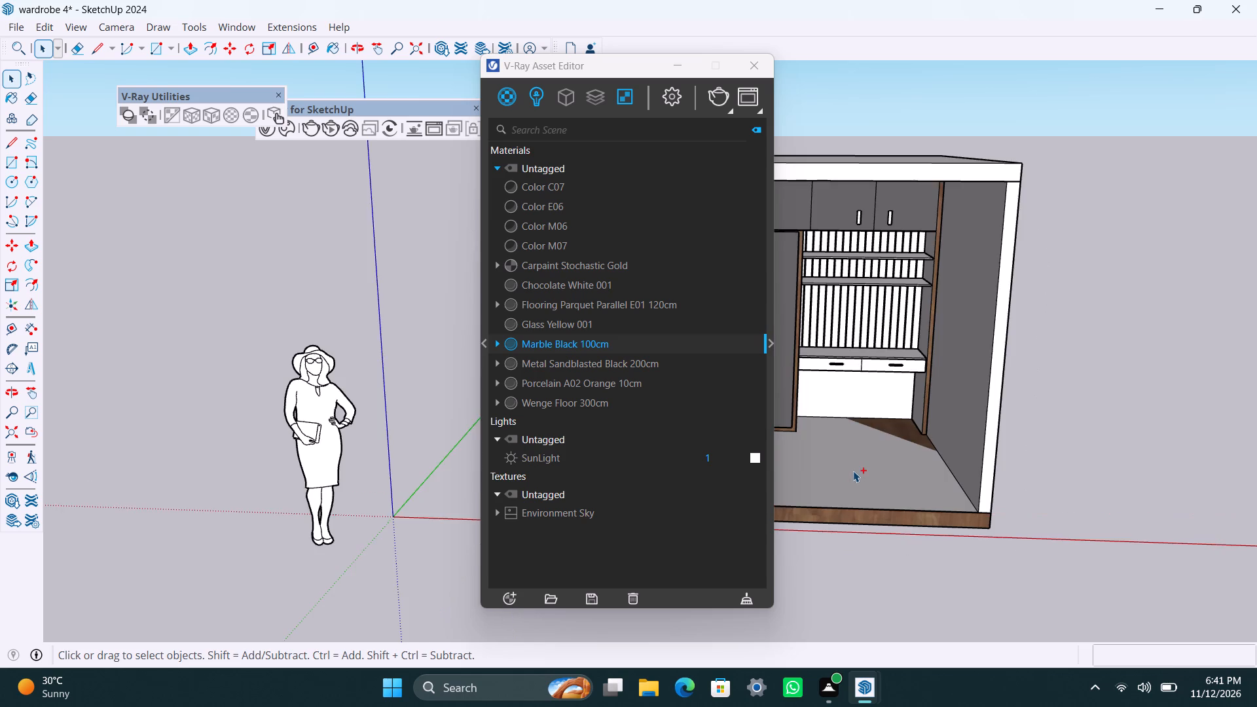
key(ctrl+z)
key(ctrl+z)
click(1065, 474)
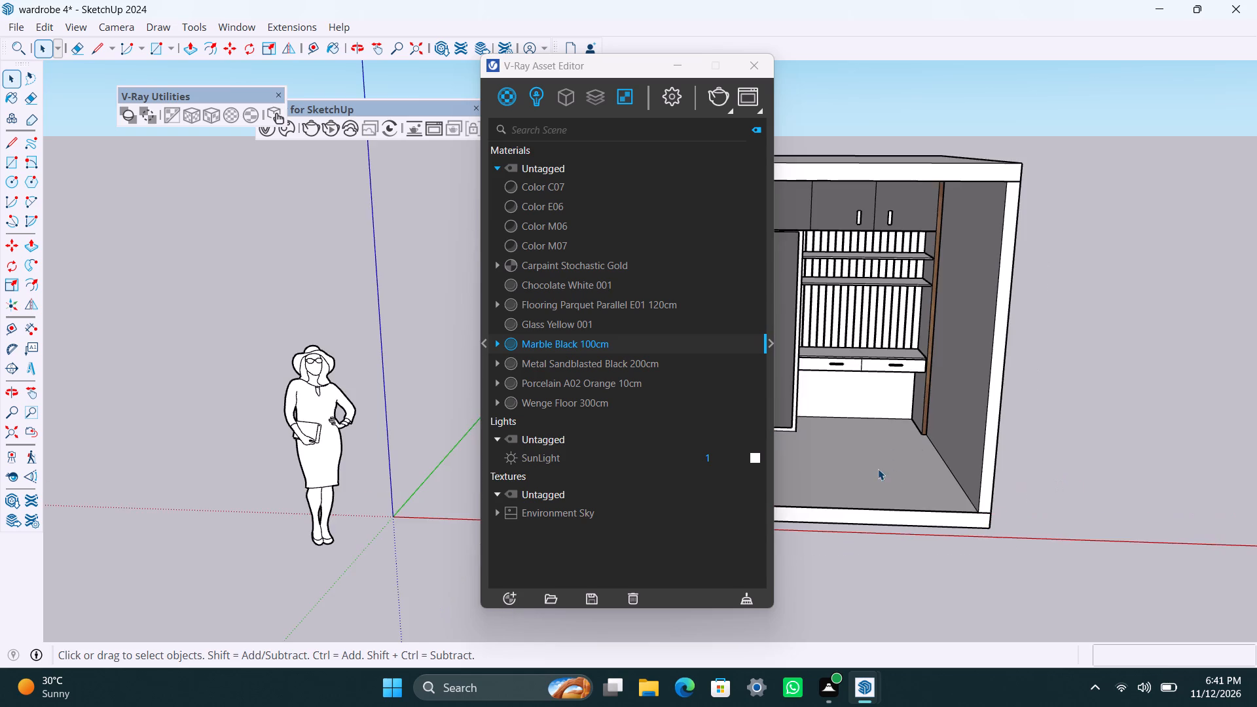
Apply Marble Black 100cm to the room's floor face inside its group, set fitted tri-planar projection on it, and leave the group.
click(878, 469)
scroll(875, 447, down, 3)
middle_drag(865, 445, 842, 494)
drag(1160, 420, 1142, 420)
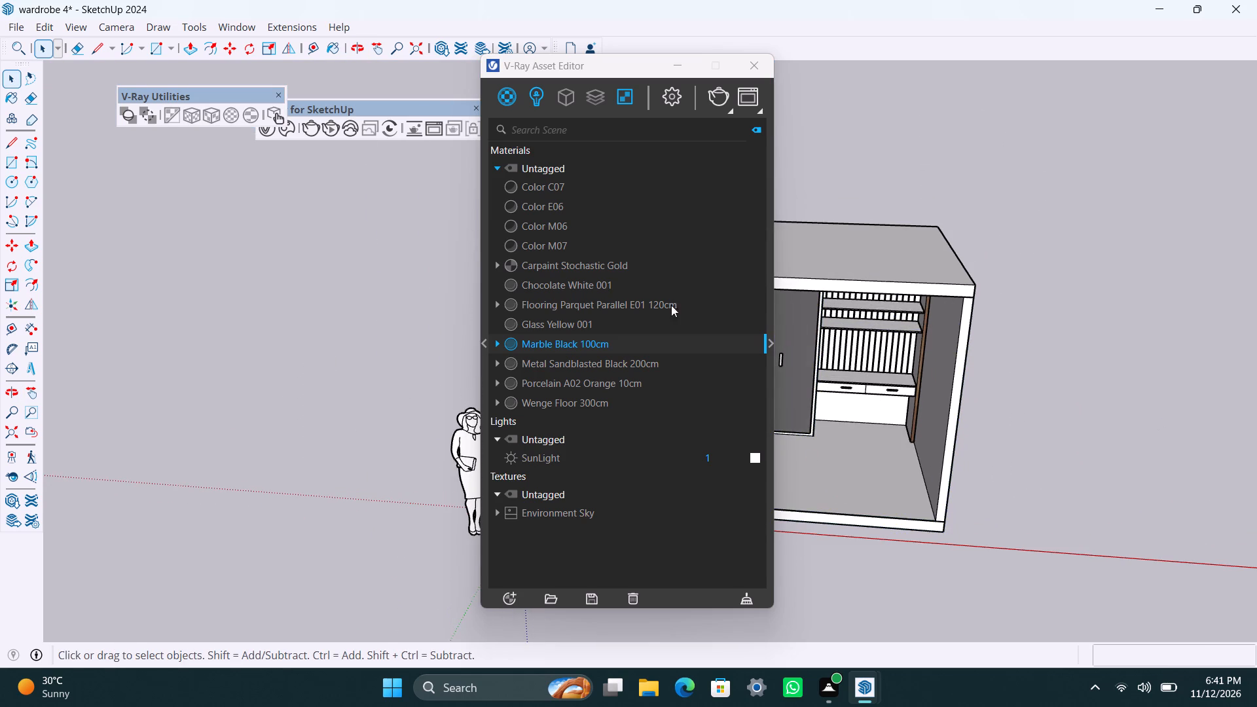
scroll(1033, 413, down, 1)
shift+middle_drag(1010, 410, 445, 387)
scroll(301, 416, up, 3)
middle_drag(312, 496, 342, 503)
triple_click(338, 498)
scroll(301, 501, up, 2)
click(297, 501)
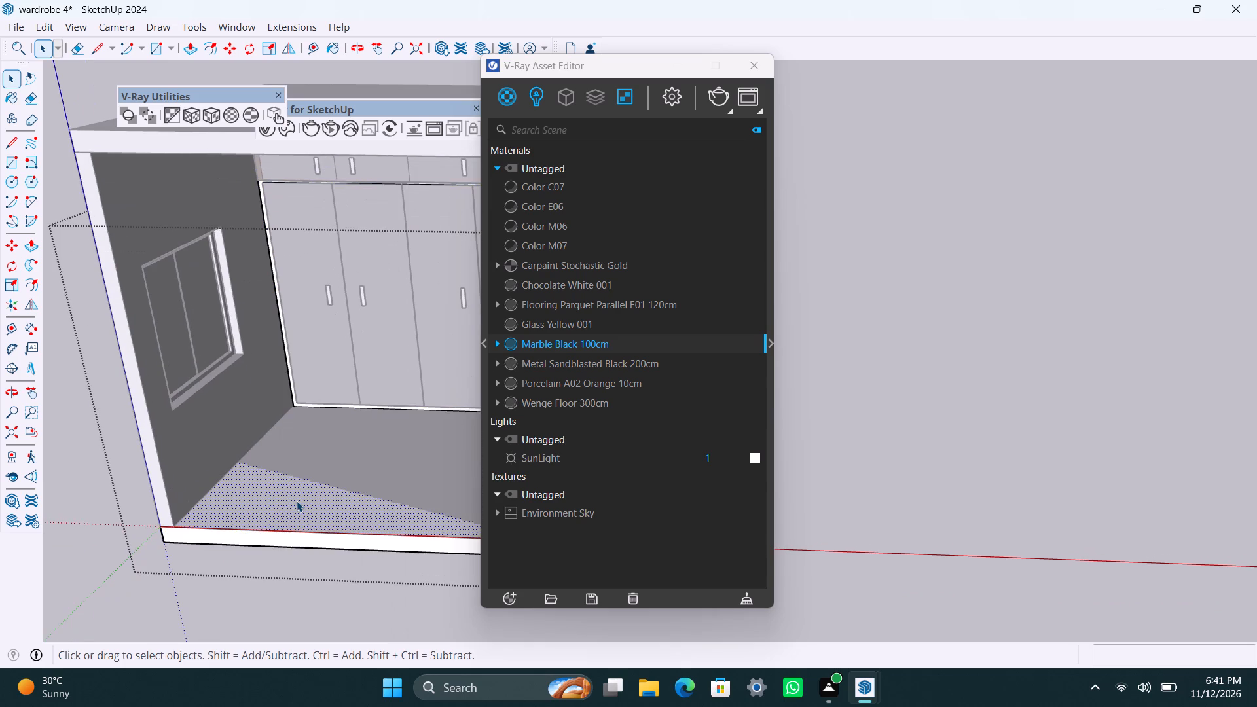
scroll(268, 516, up, 5)
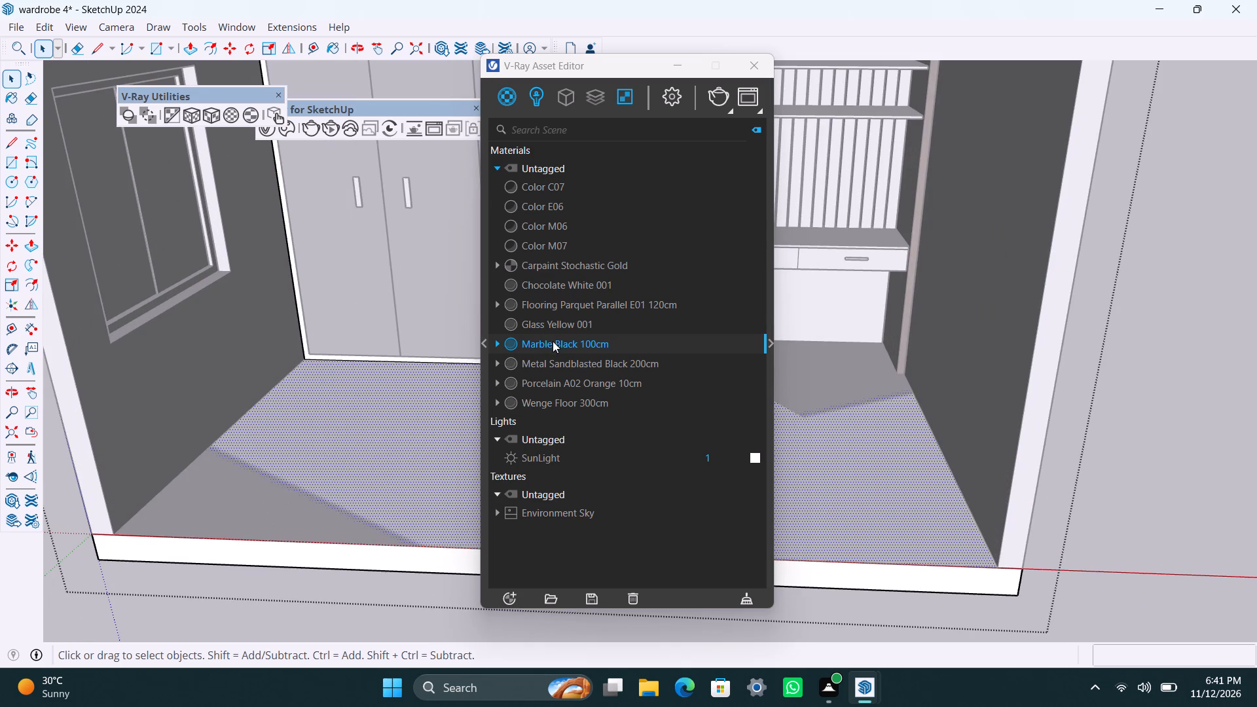
right_click(553, 341)
click(558, 364)
click(211, 118)
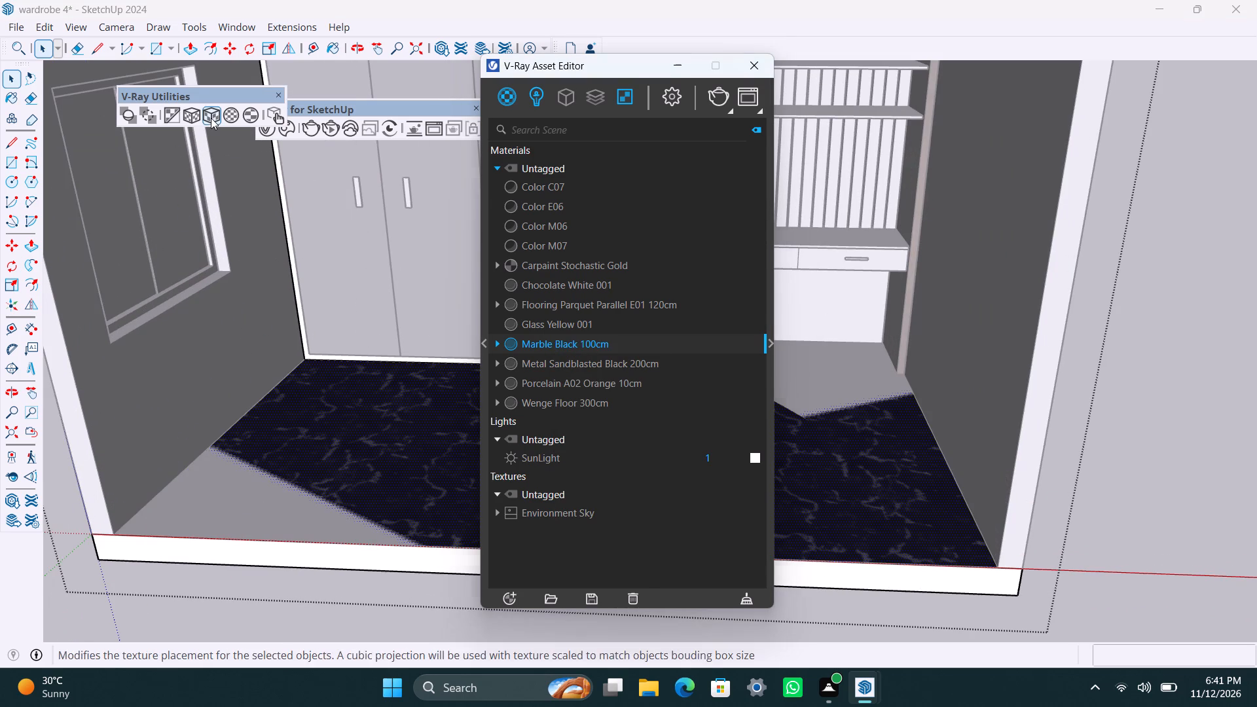
click(315, 625)
scroll(297, 498, up, 1)
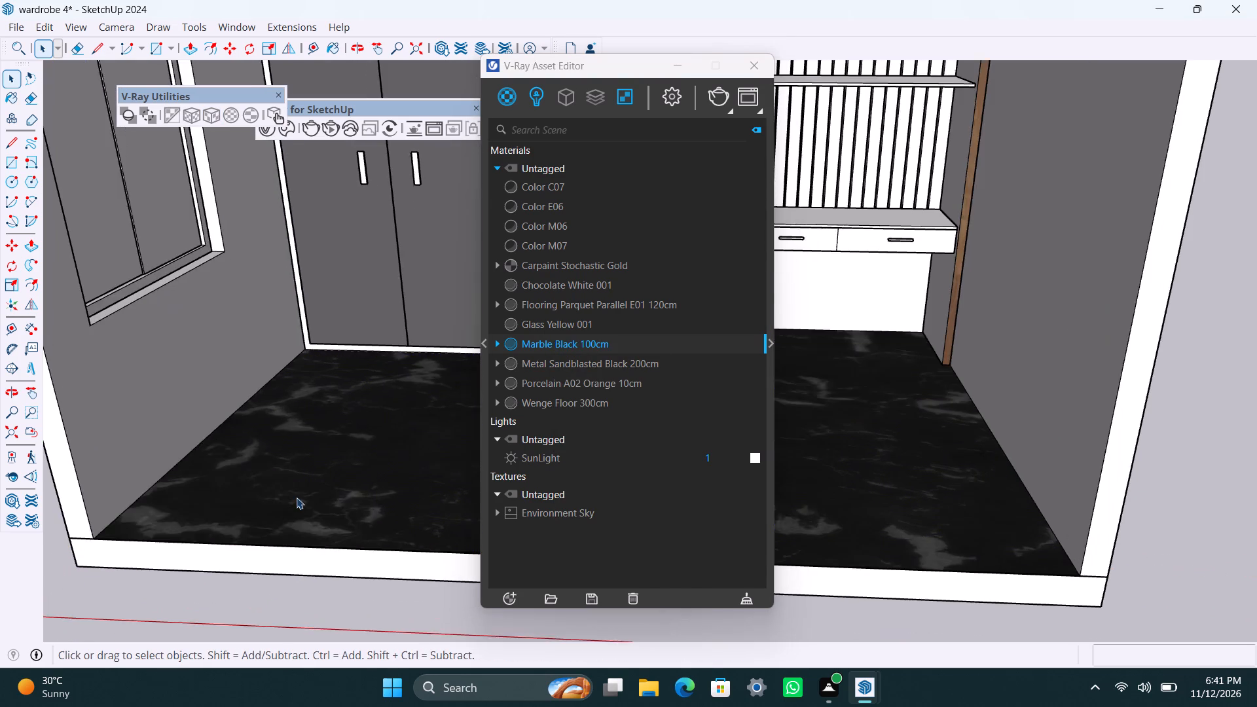
Raise the marble floor face by 0.2" inside its group, and leave the group.
scroll(297, 498, down, 3)
middle_drag(304, 487, 264, 613)
scroll(306, 515, up, 2)
click(305, 471)
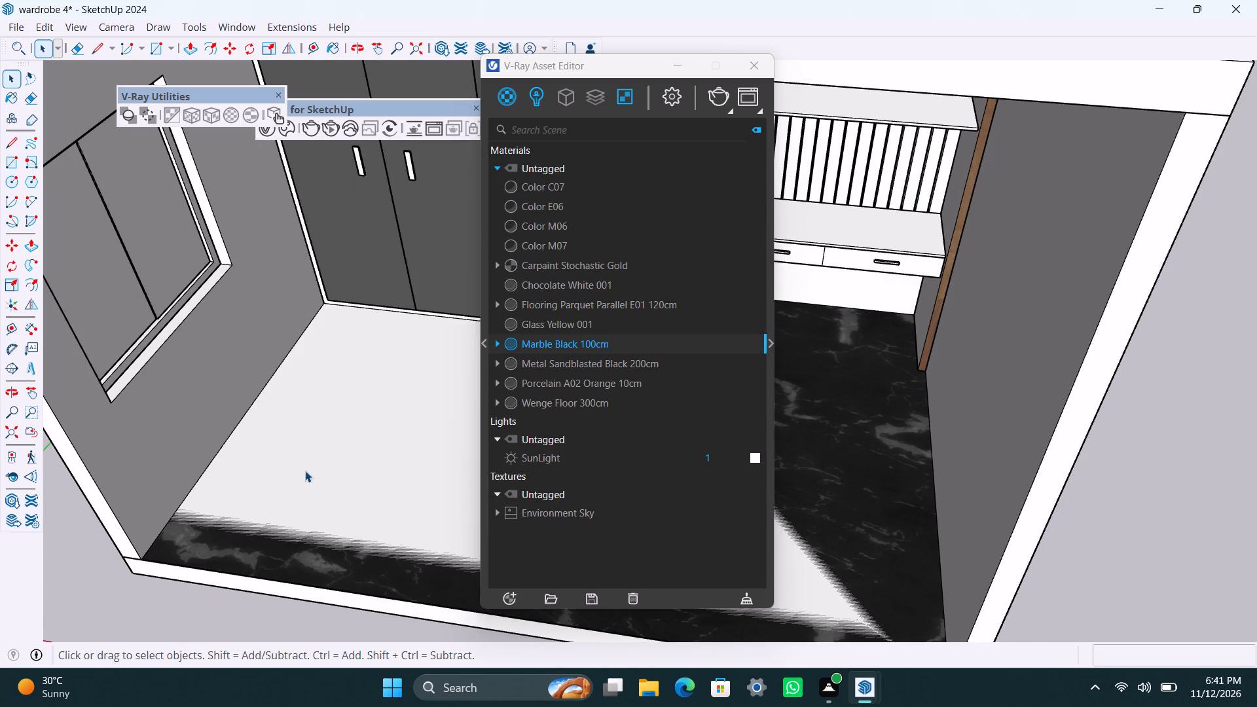
double_click(267, 515)
click(242, 524)
scroll(202, 544, up, 3)
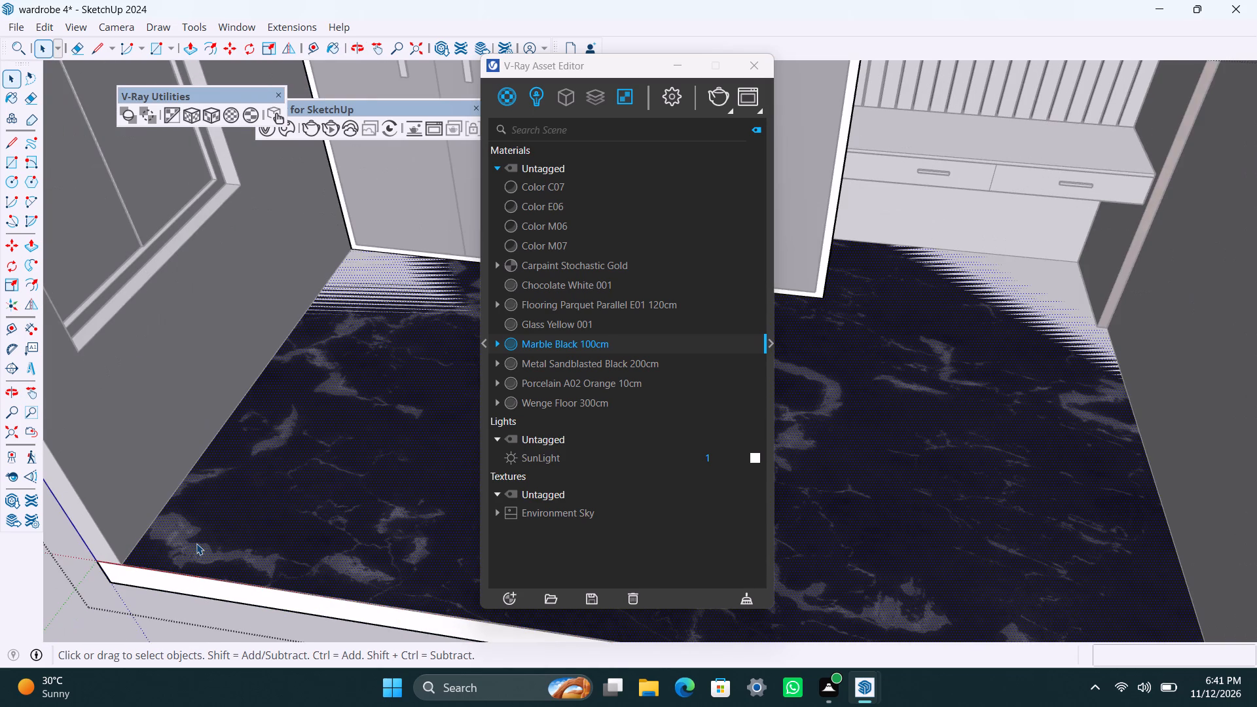
key(m)
click(196, 543)
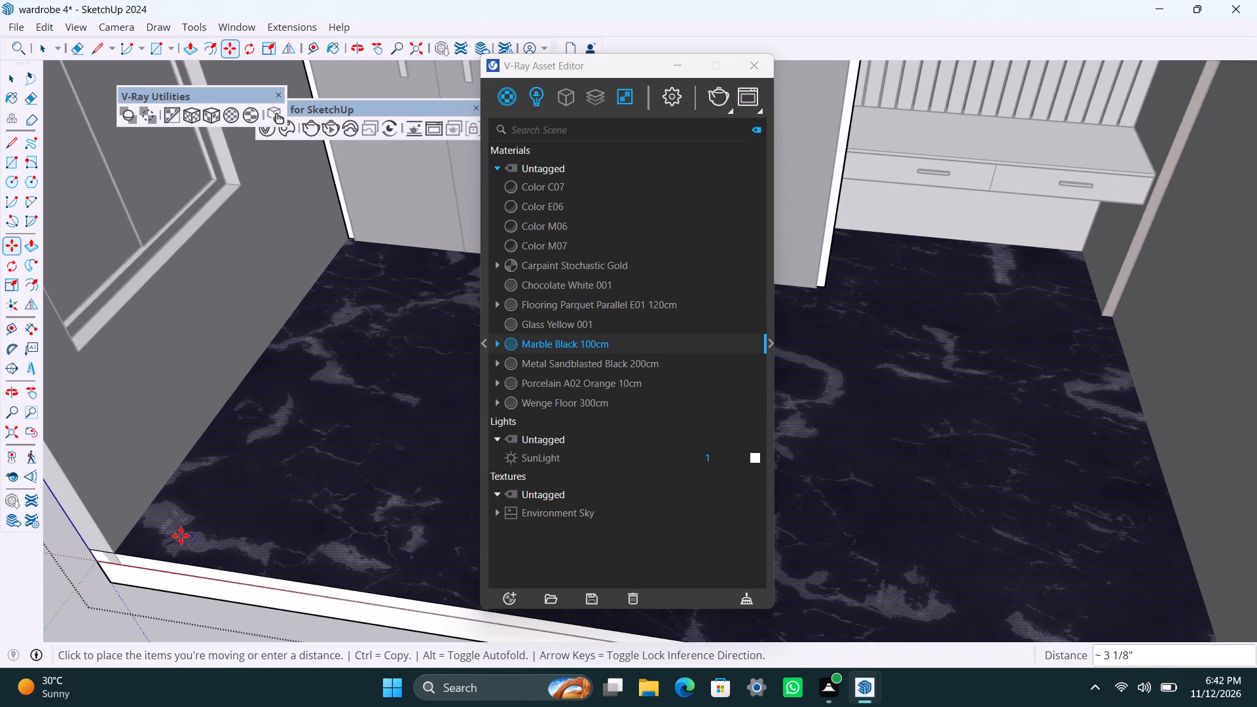
text(0.2")
key(Return)
key(space)
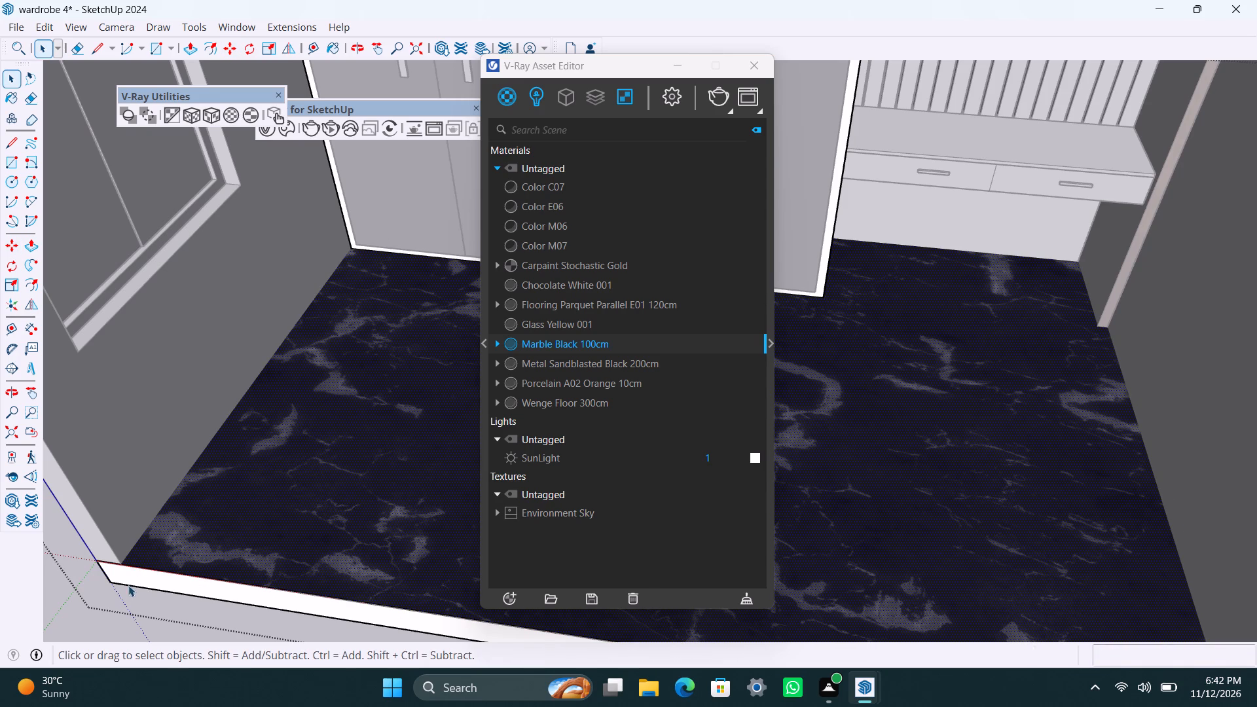
click(81, 606)
Apply Wenge Floor 300cm with fitted tri-planar projection to the frame face around the tall wardrobe doors, and leave its group.
scroll(83, 610, down, 8)
middle_drag(220, 598, 263, 552)
scroll(263, 553, up, 1)
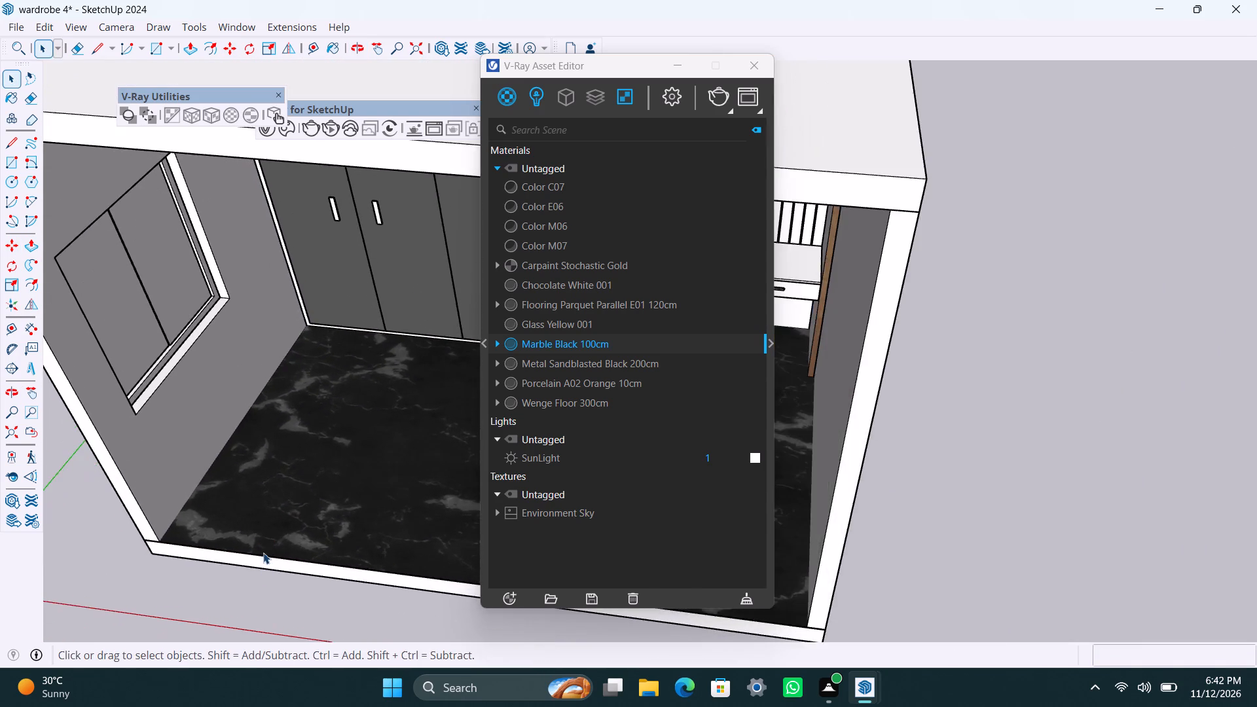
middle_drag(266, 572, 333, 412)
scroll(335, 411, up, 1)
scroll(274, 423, up, 5)
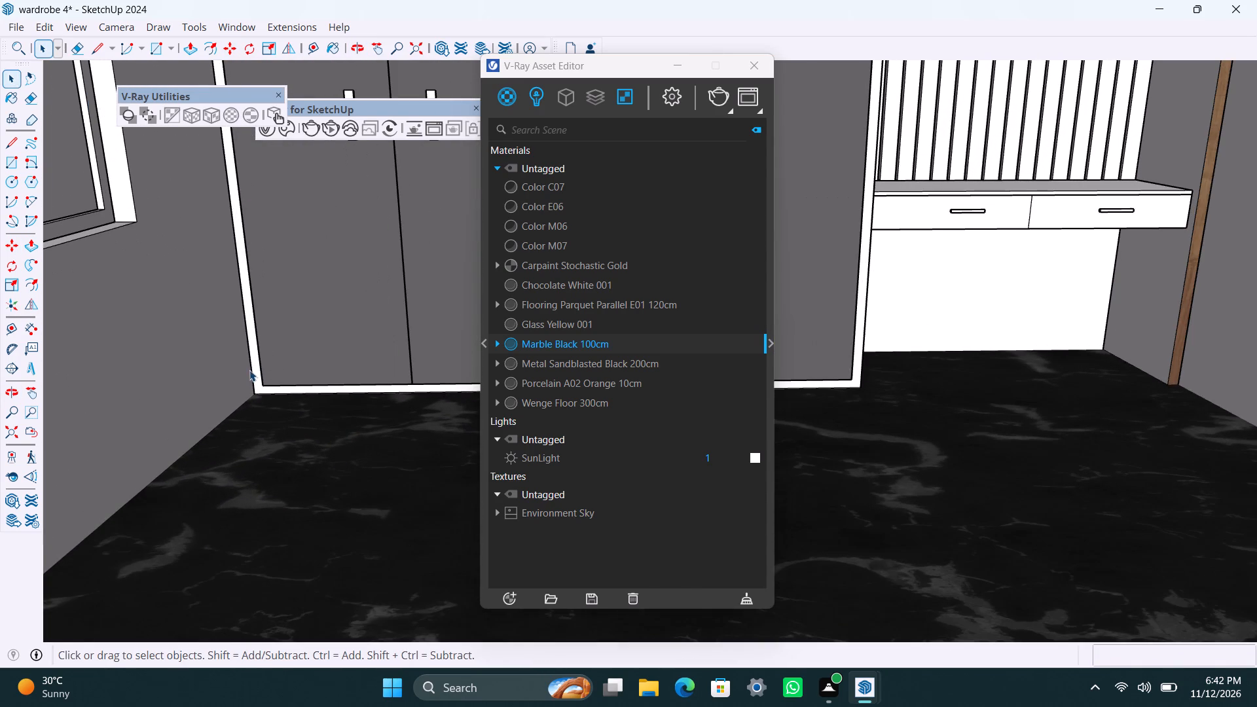
click(253, 357)
triple_click(253, 357)
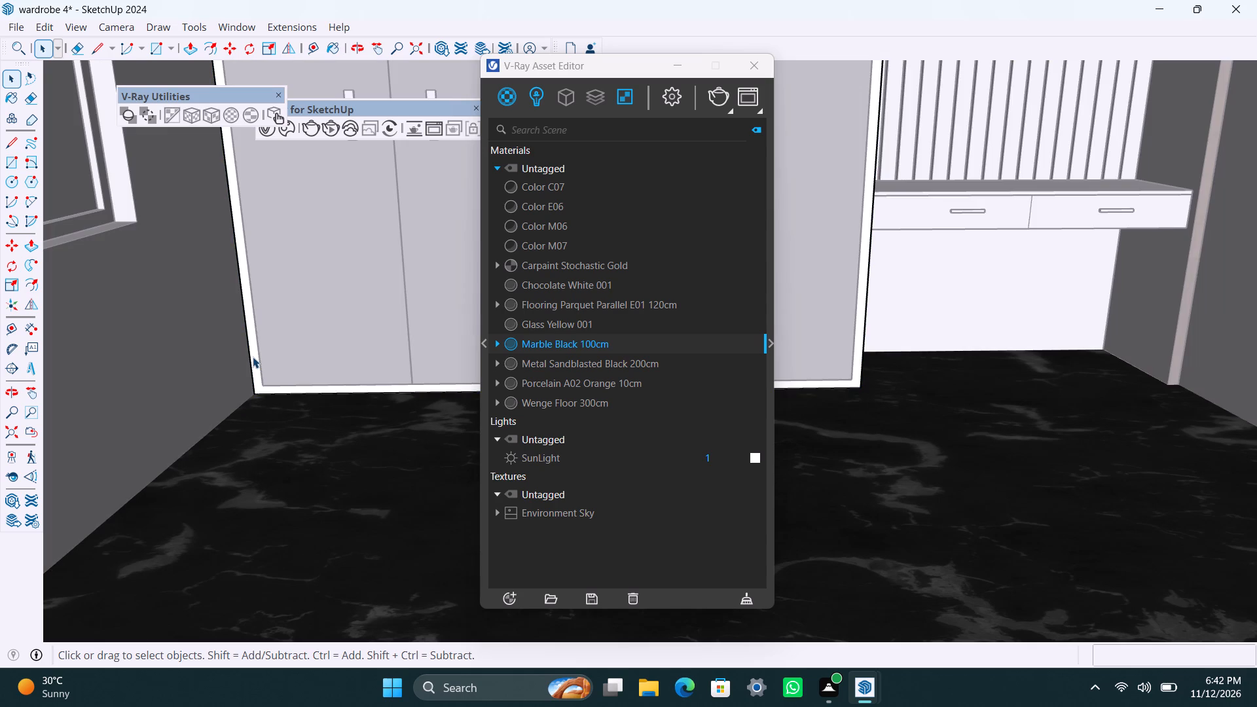
click(253, 357)
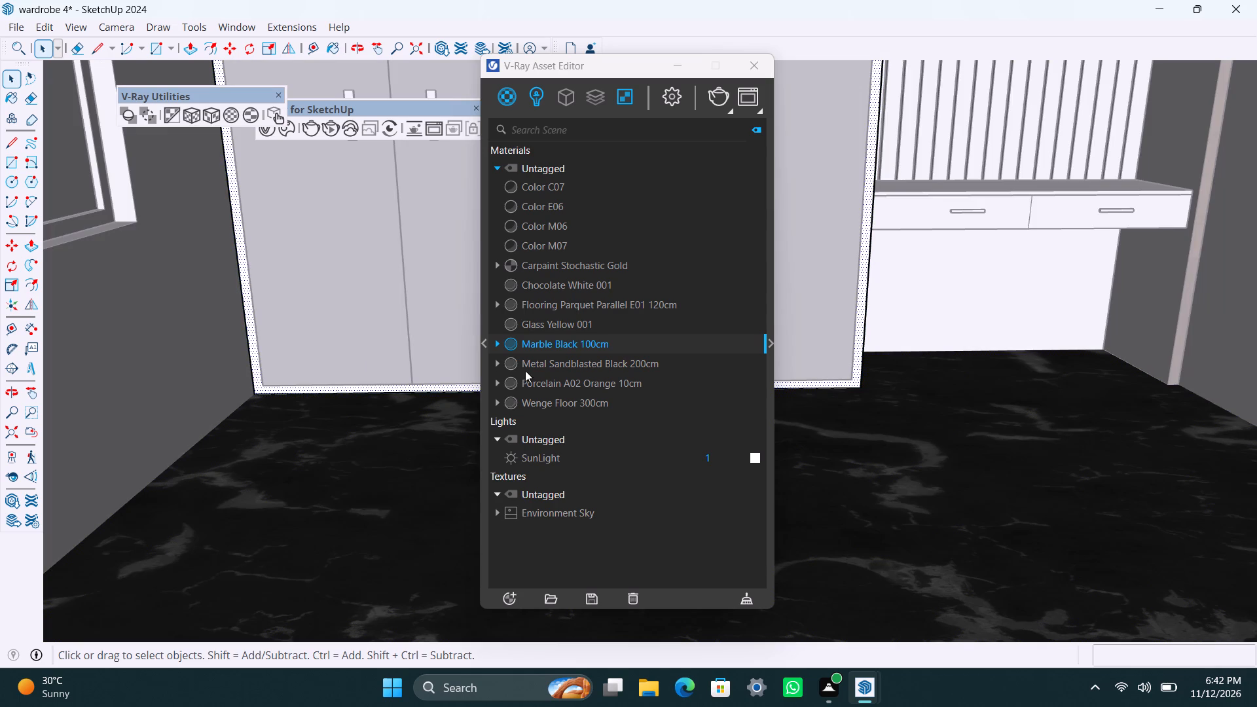
click(526, 401)
right_click(520, 401)
right_click(541, 406)
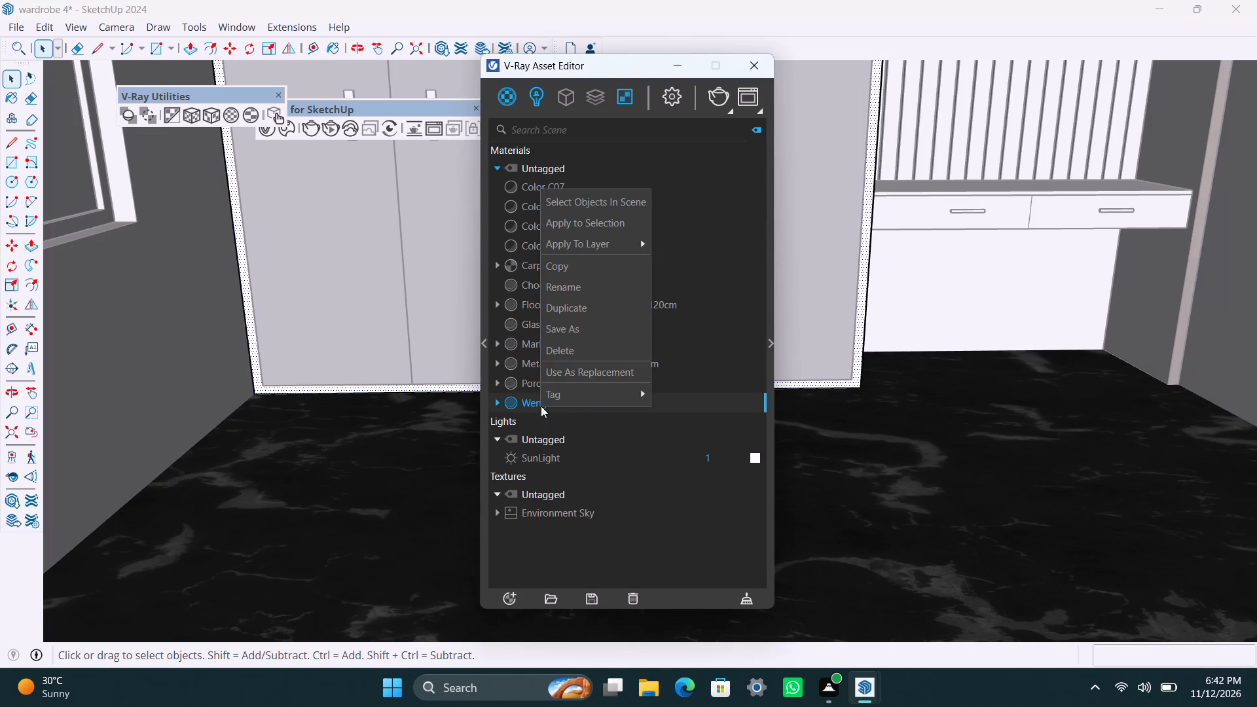
click(568, 231)
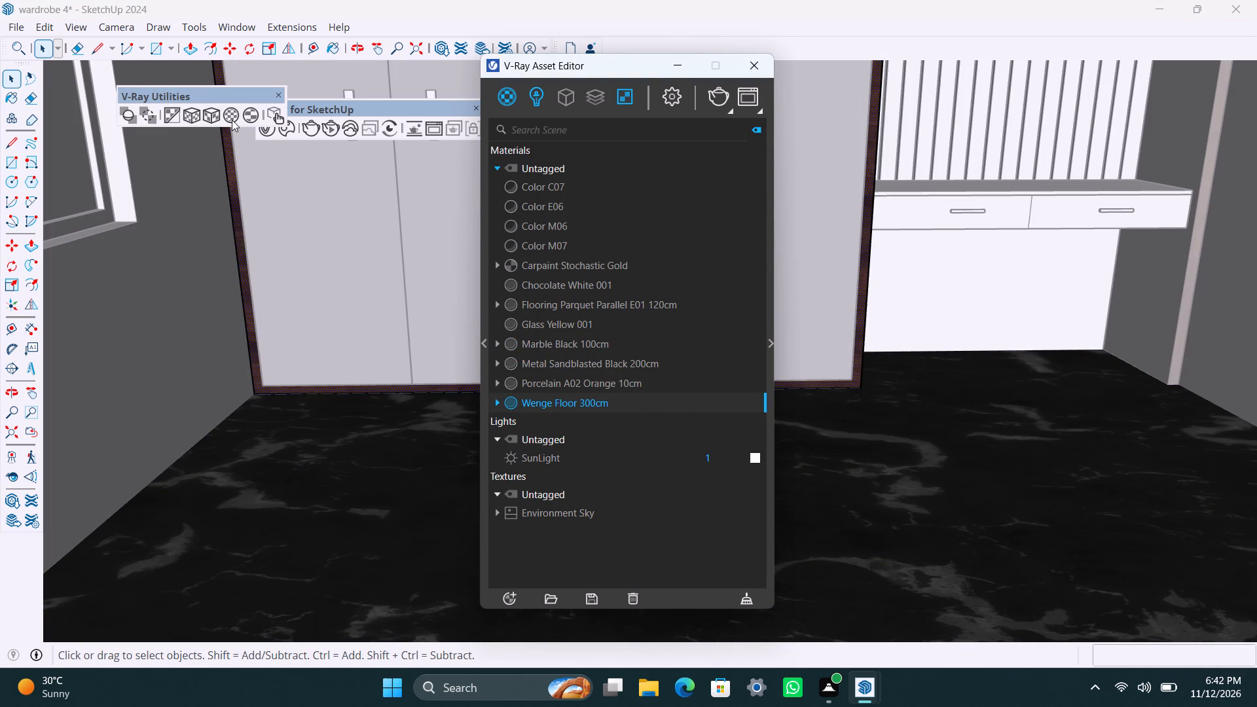
click(214, 110)
click(292, 382)
scroll(261, 519, down, 6)
click(342, 506)
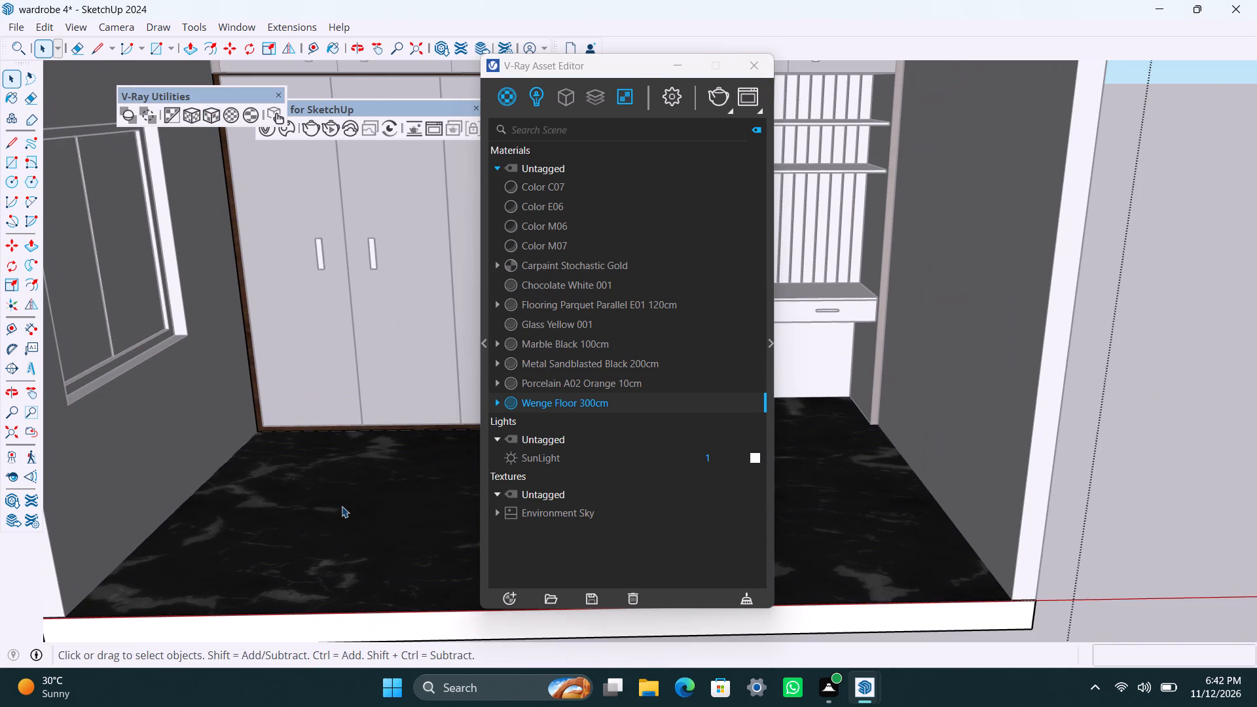
click(344, 506)
click(1207, 412)
Apply Carpaint Stochastic Gold with fitted tri-planar projection to the handle of the upper cabinet's first door, nearest the window.
scroll(915, 529, down, 3)
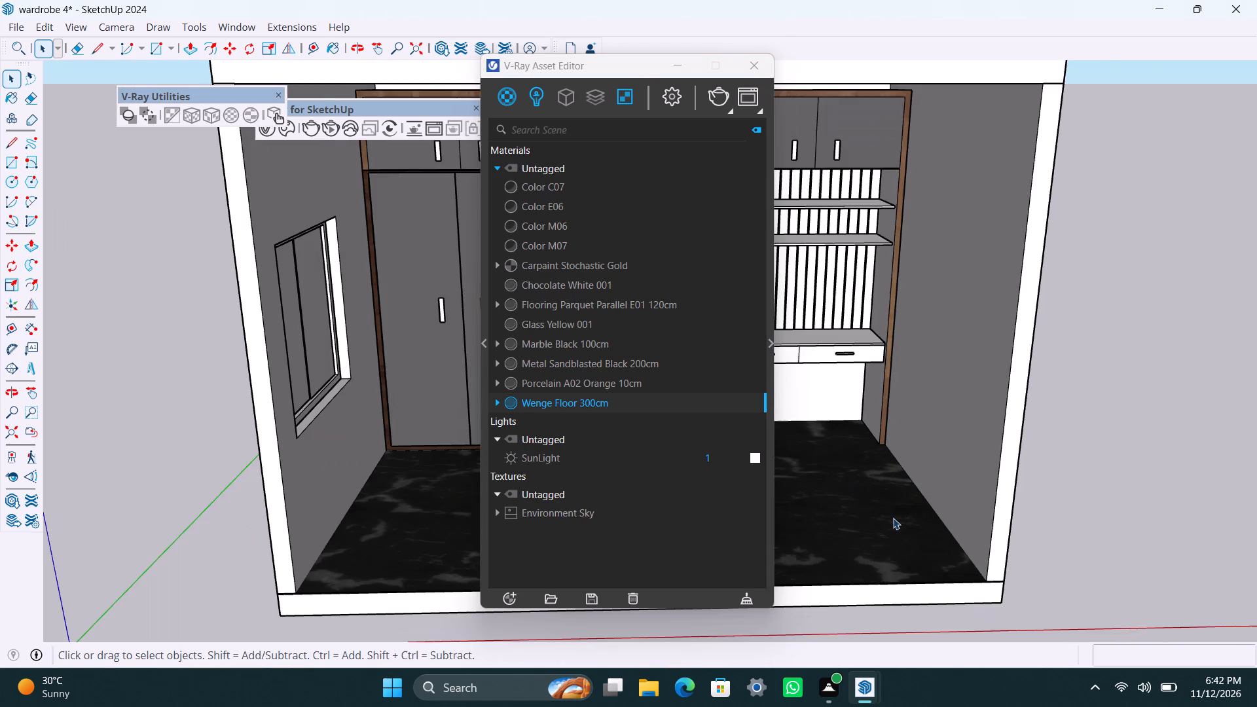
middle_drag(893, 518, 772, 592)
scroll(258, 457, up, 3)
middle_drag(263, 449, 268, 405)
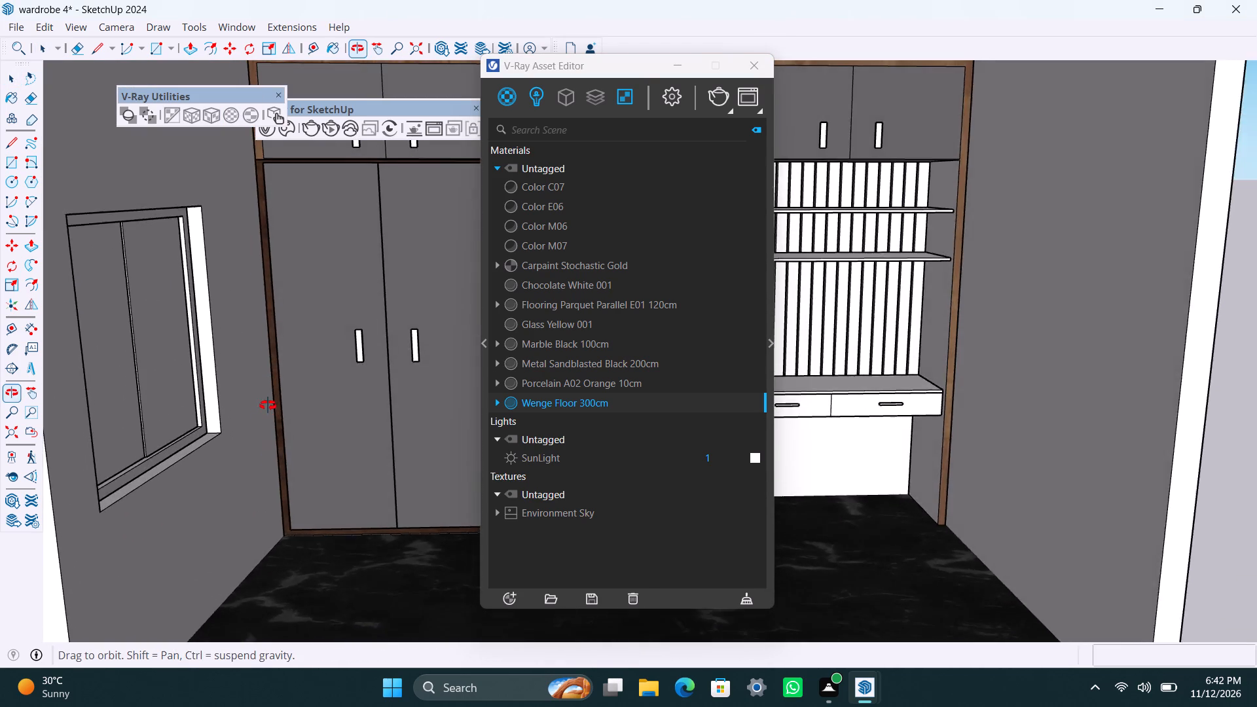
middle_drag(268, 405, 294, 346)
scroll(294, 380, down, 2)
middle_drag(277, 441, 215, 520)
scroll(302, 333, up, 2)
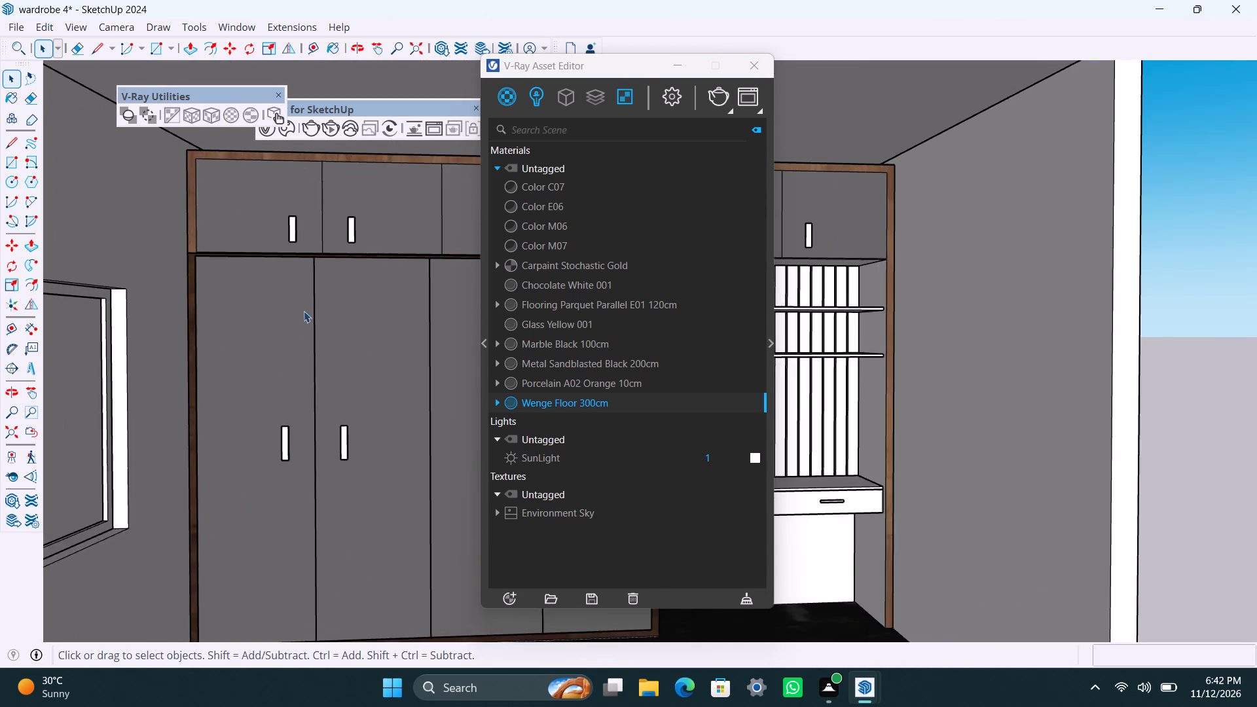
scroll(309, 269, up, 2)
click(289, 217)
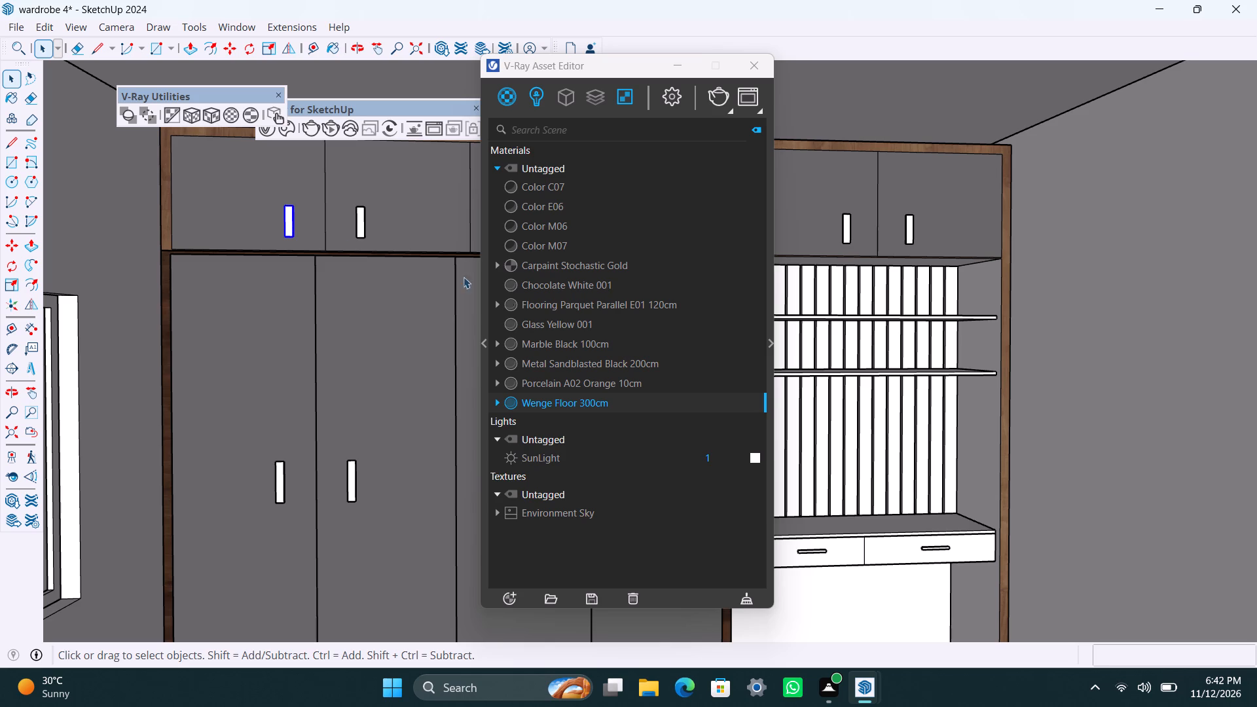
click(553, 272)
right_click(553, 272)
click(565, 297)
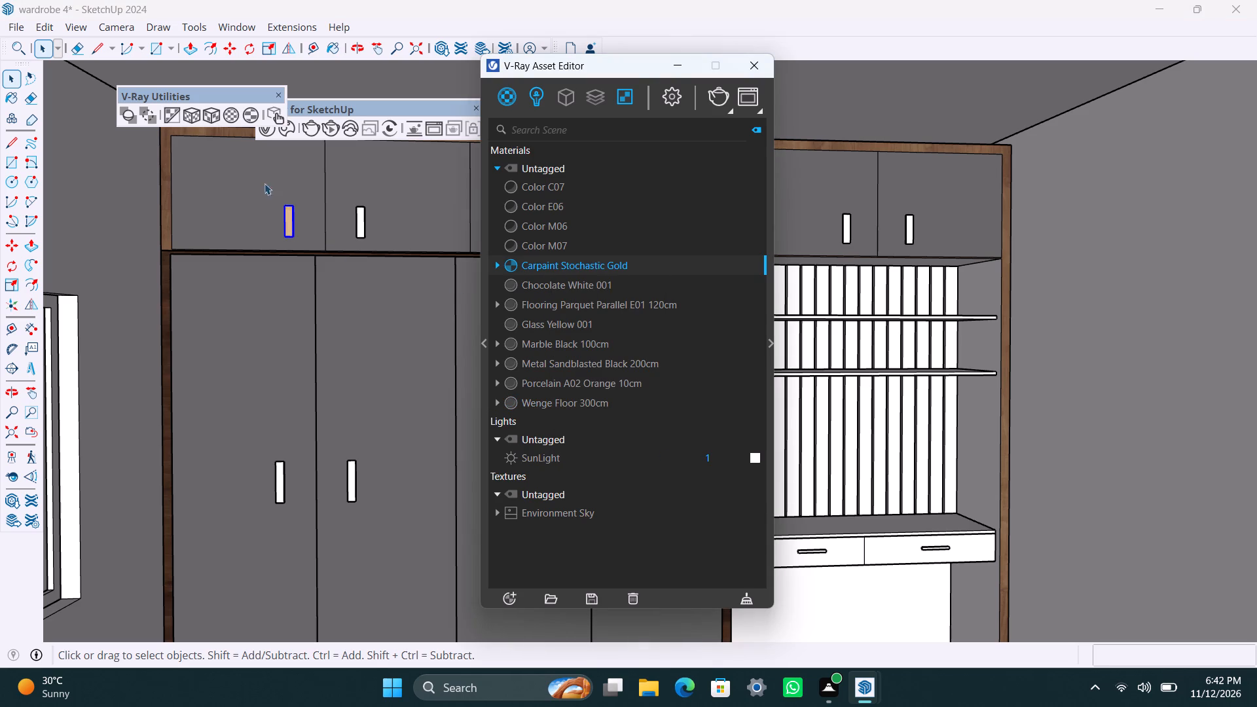
click(215, 114)
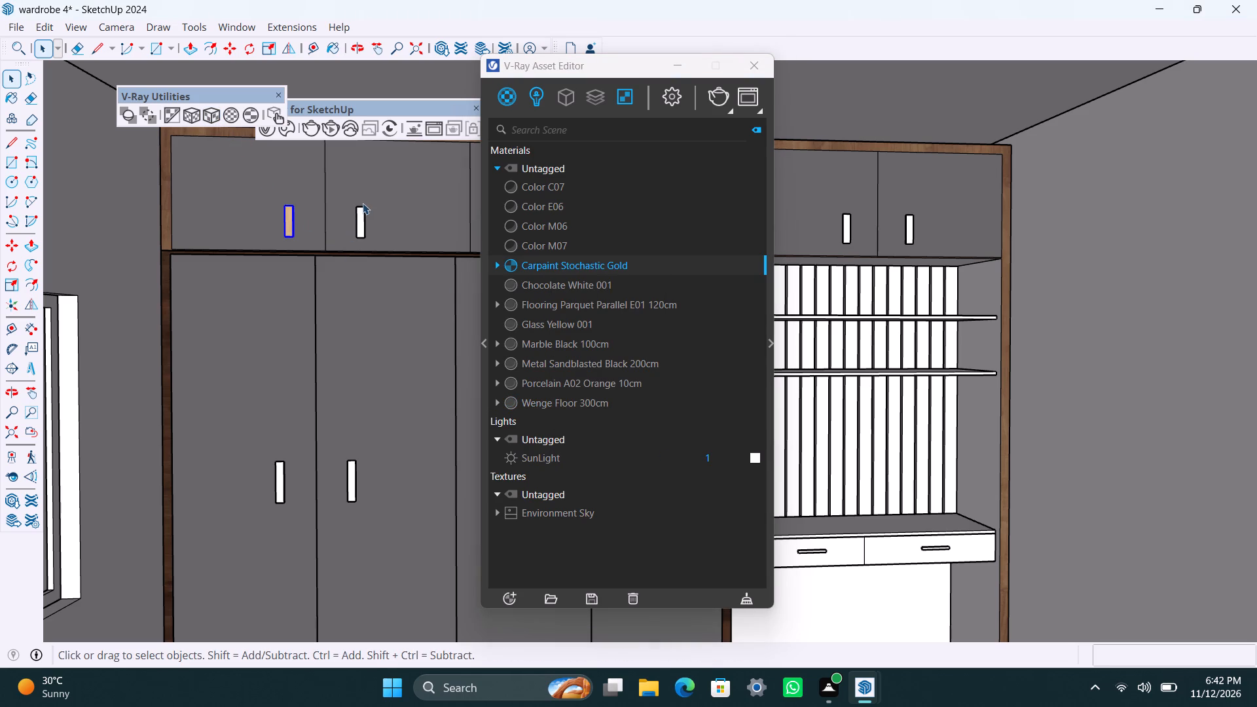
Apply Carpaint Stochastic Gold with fitted tri-planar projection to the handle of the second upper cabinet door from the window.
click(360, 213)
right_click(586, 263)
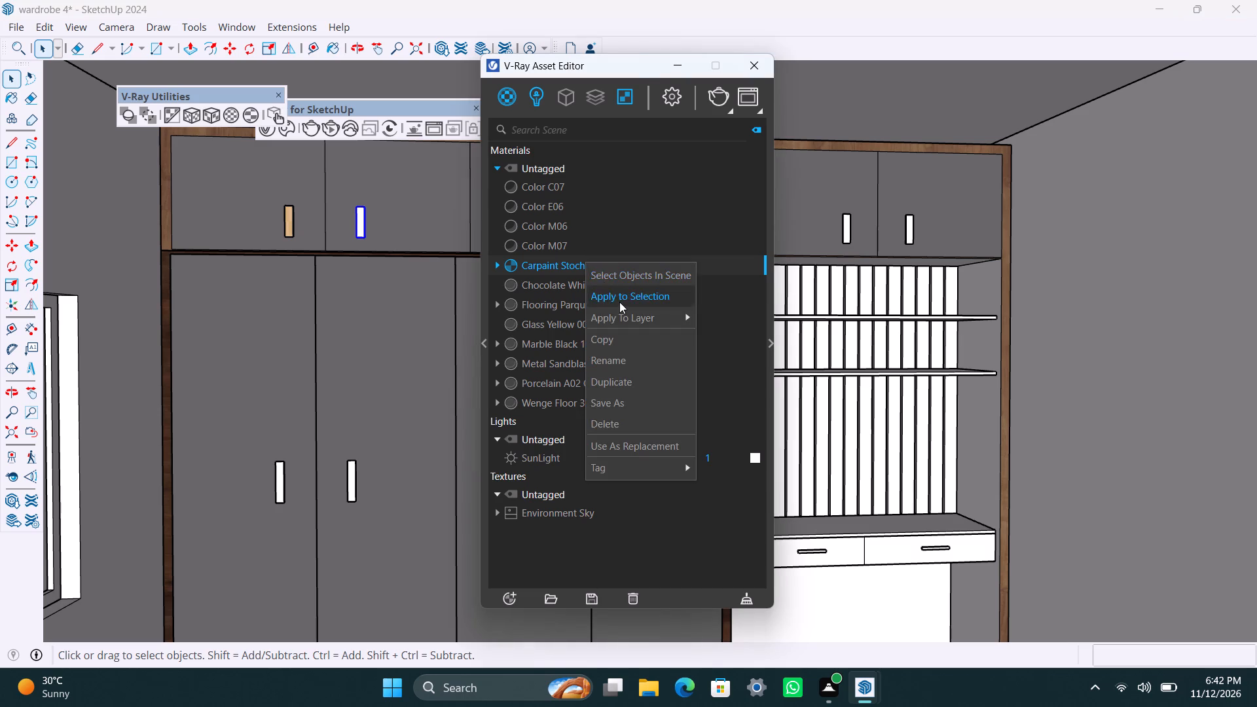
click(619, 302)
click(216, 118)
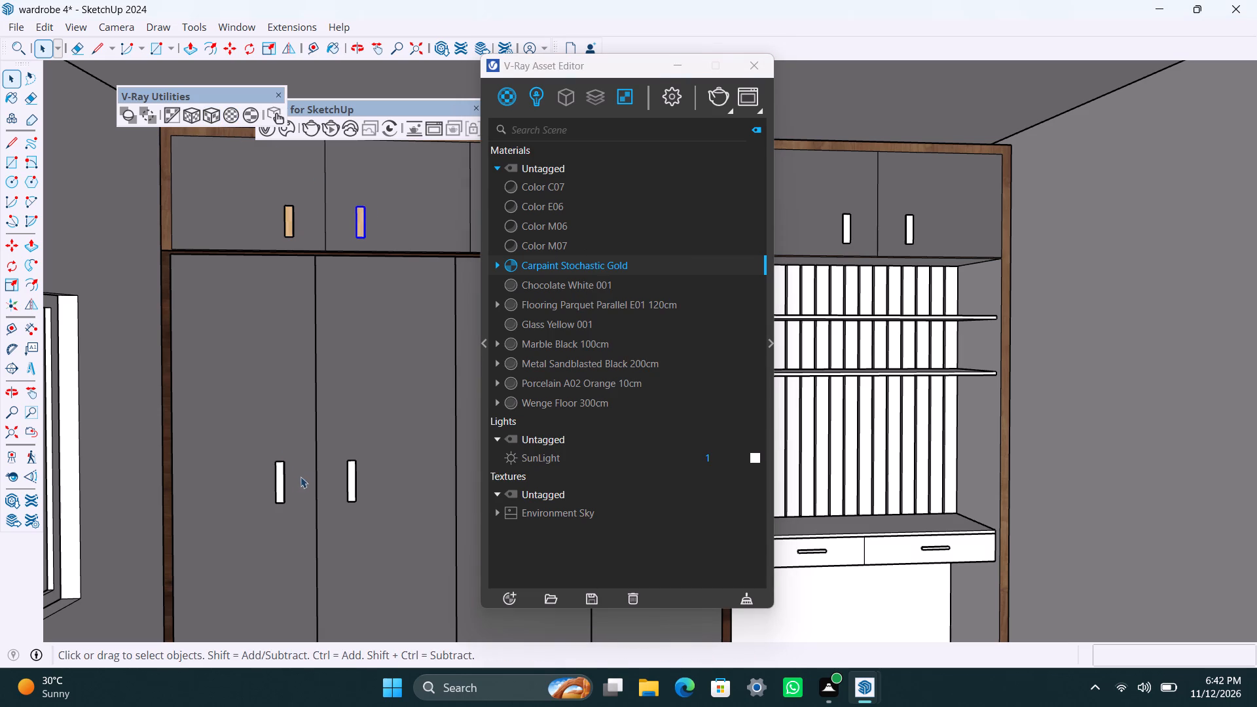
Apply Carpaint Stochastic Gold with fitted tri-planar projection to the handles of the two tall wardrobe doors nearest the window.
click(283, 486)
right_click(571, 269)
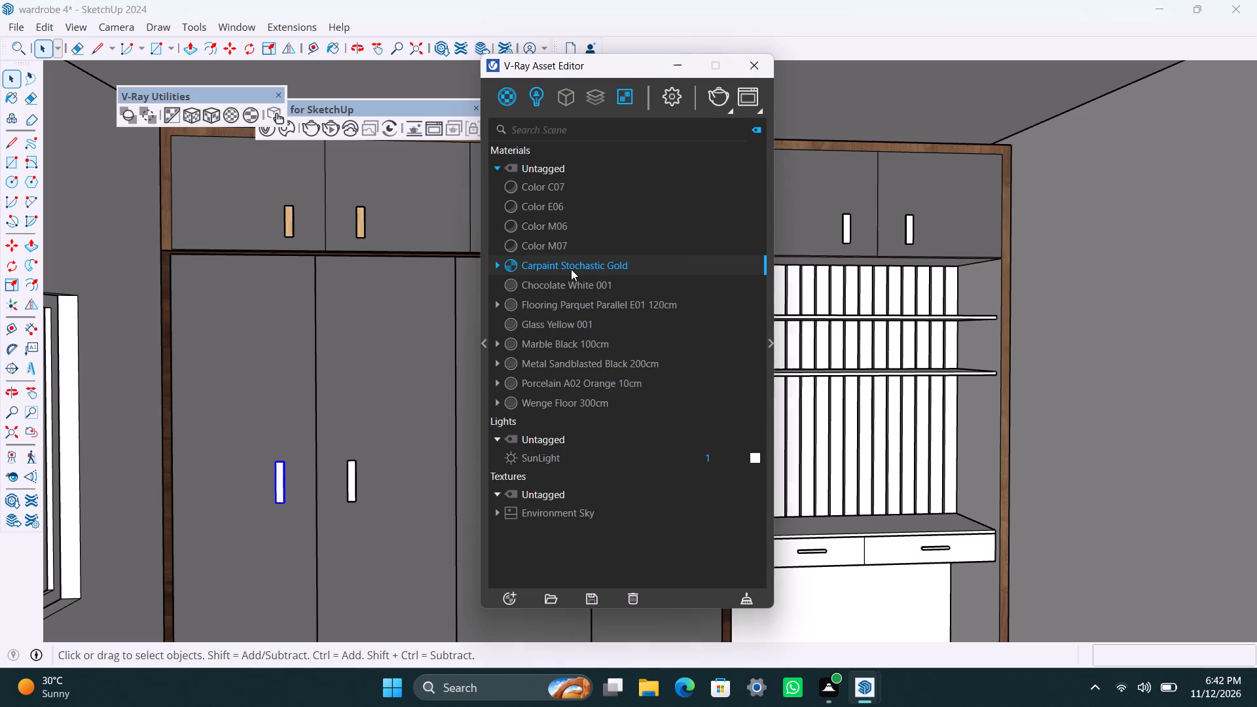
click(578, 304)
click(215, 112)
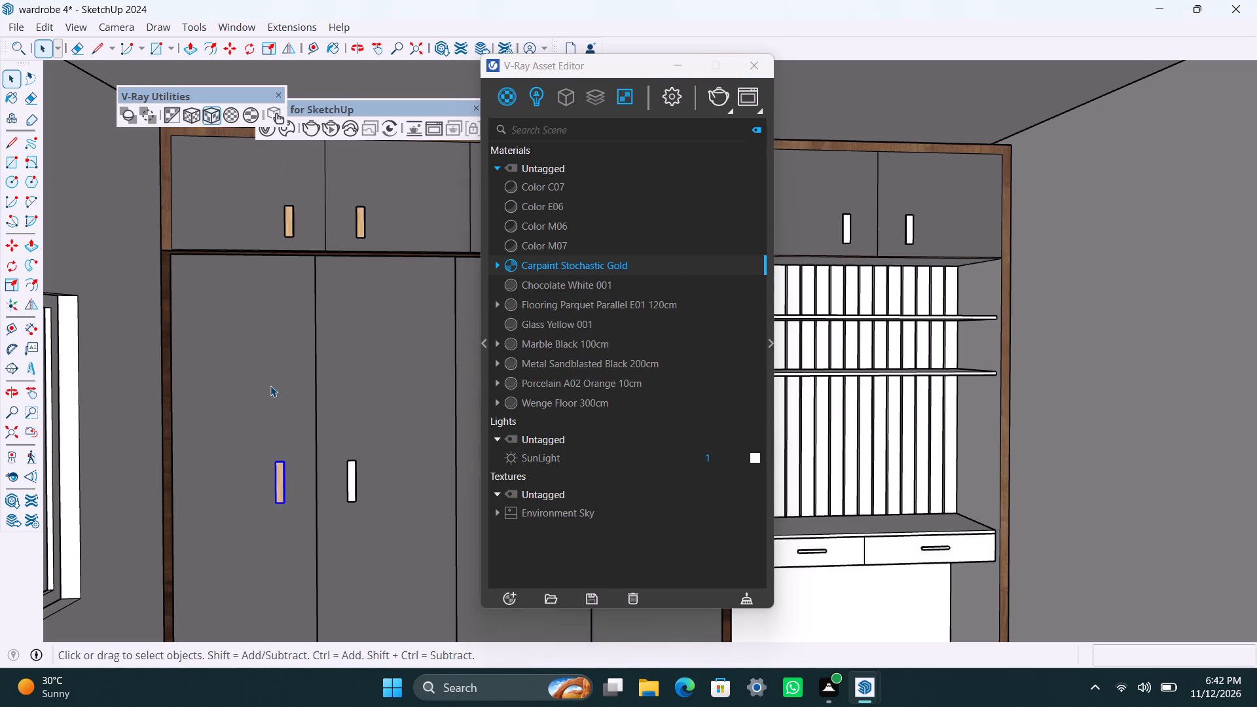
scroll(270, 386, down, 3)
shift+middle_drag(281, 383, 259, 378)
scroll(287, 454, up, 4)
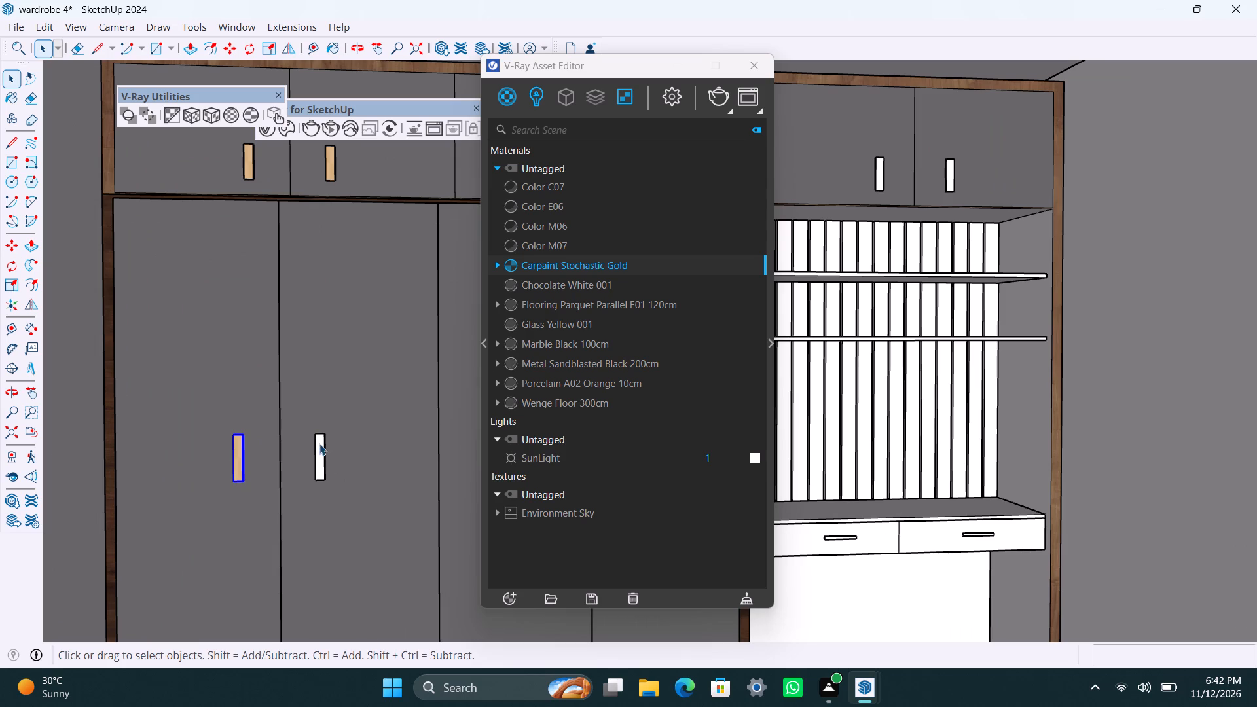
click(319, 444)
right_click(526, 273)
click(551, 309)
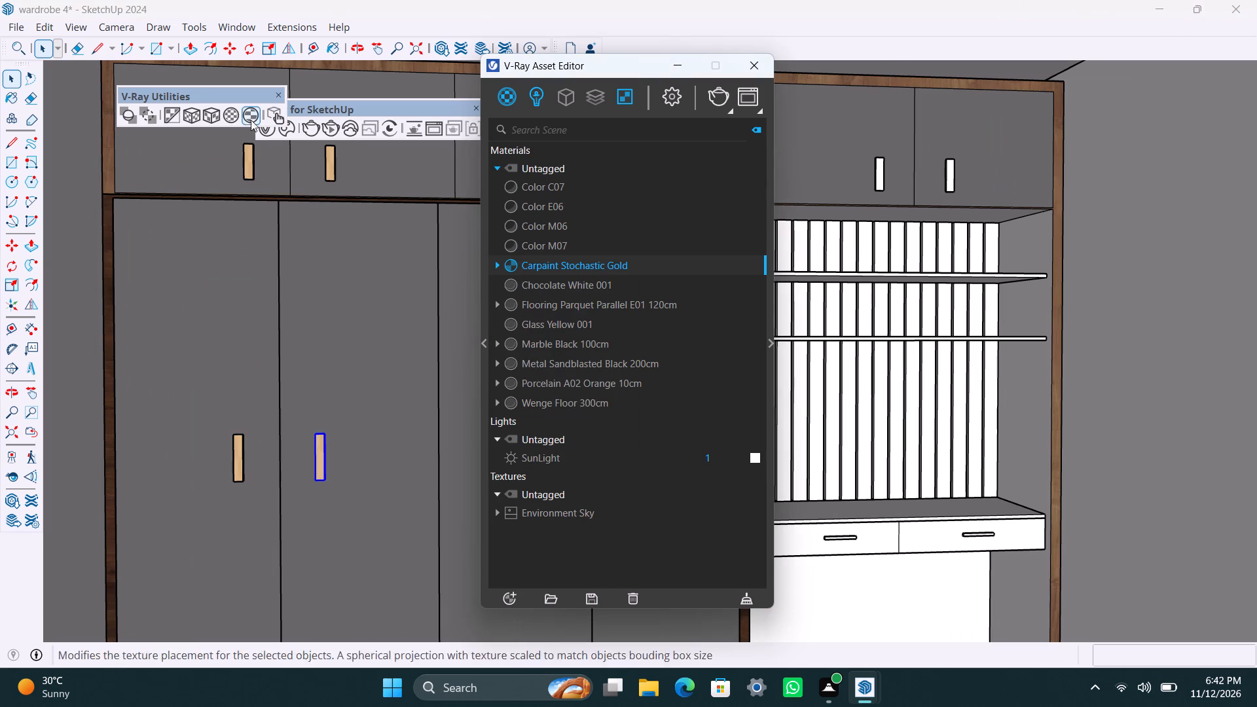
click(213, 117)
Apply Carpaint Stochastic Gold with fitted tri-planar projection to the handles of the third and fourth tall wardrobe doors.
scroll(253, 408, down, 5)
middle_drag(376, 397, 241, 397)
scroll(316, 465, up, 2)
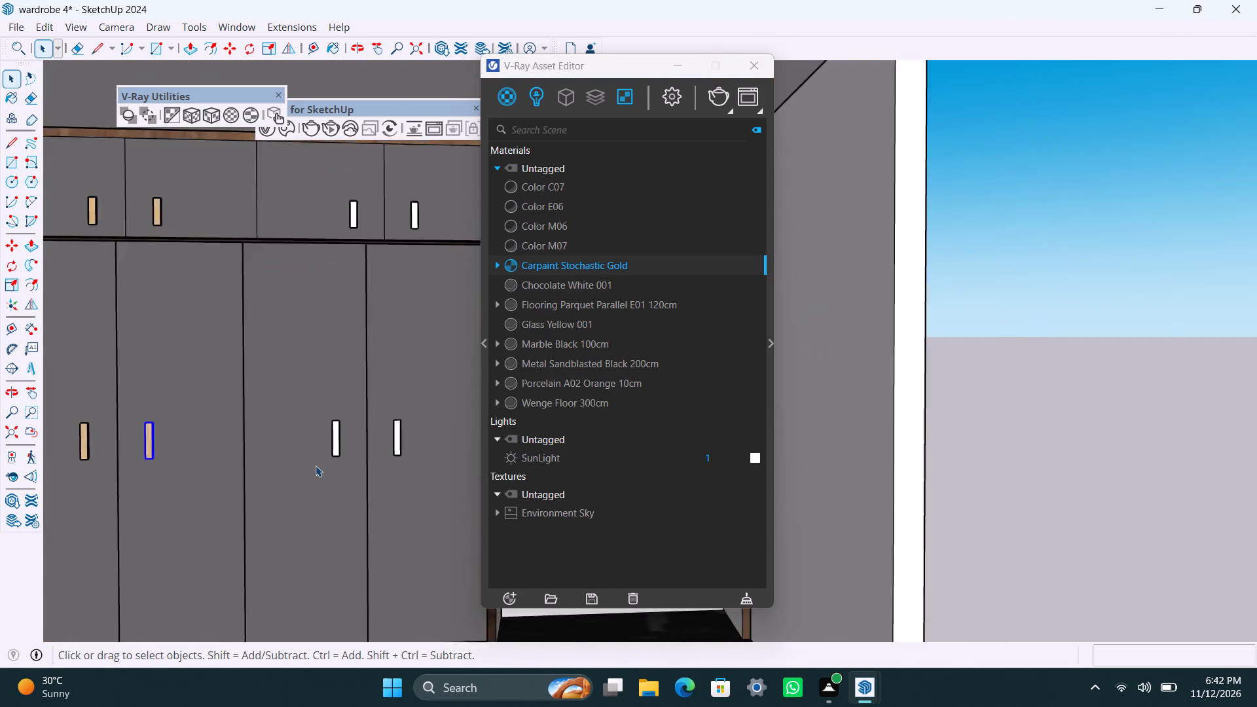
scroll(316, 465, up, 1)
click(341, 429)
right_click(565, 268)
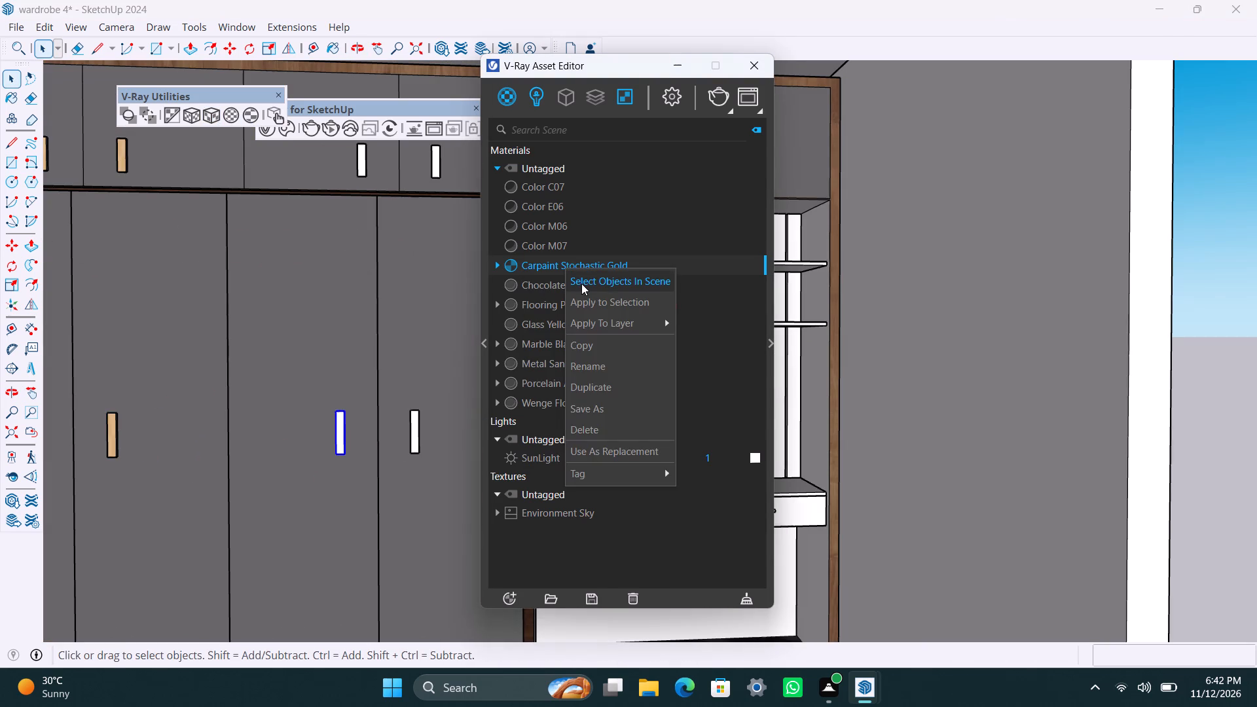
click(582, 293)
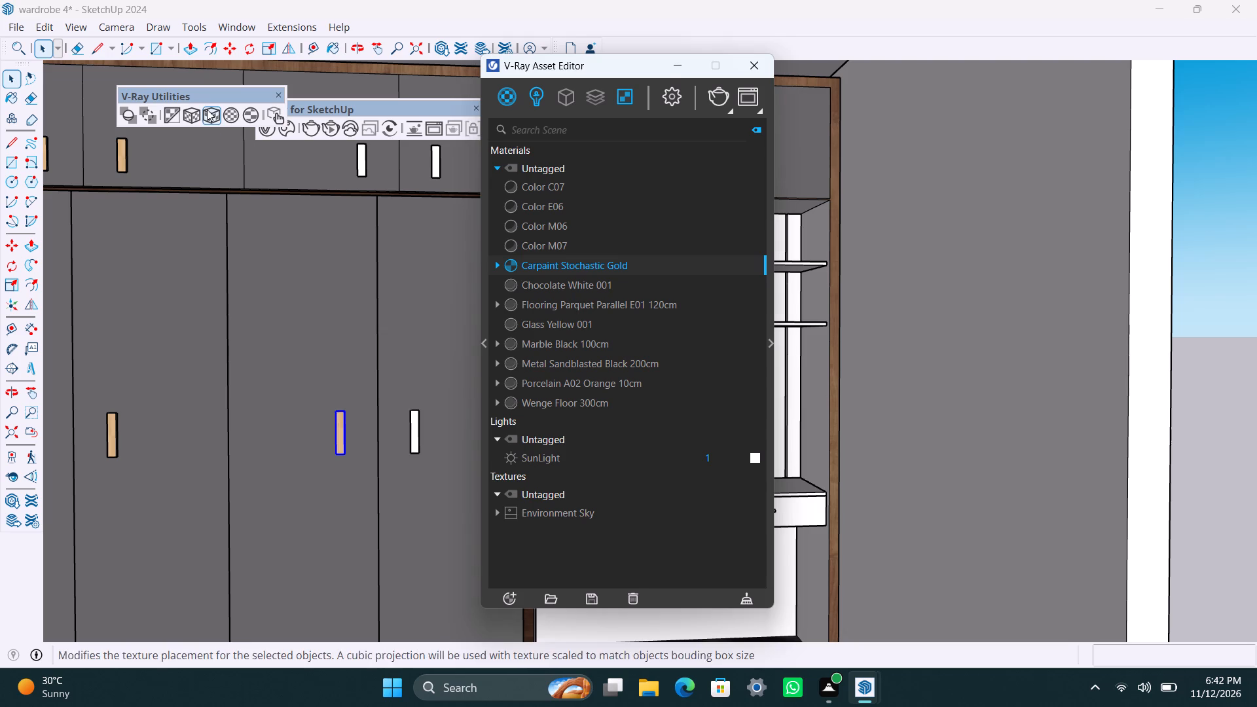
drag(207, 109, 209, 115)
click(414, 433)
right_drag(580, 264, 579, 270)
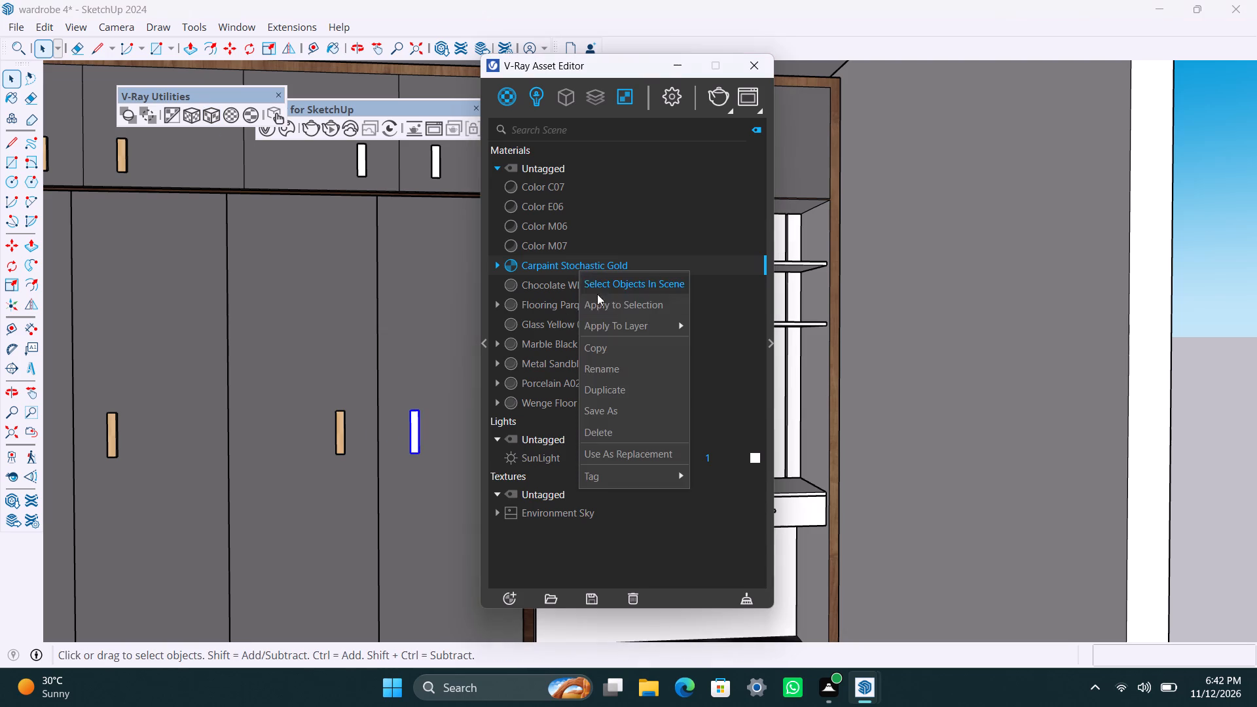
click(597, 304)
click(215, 117)
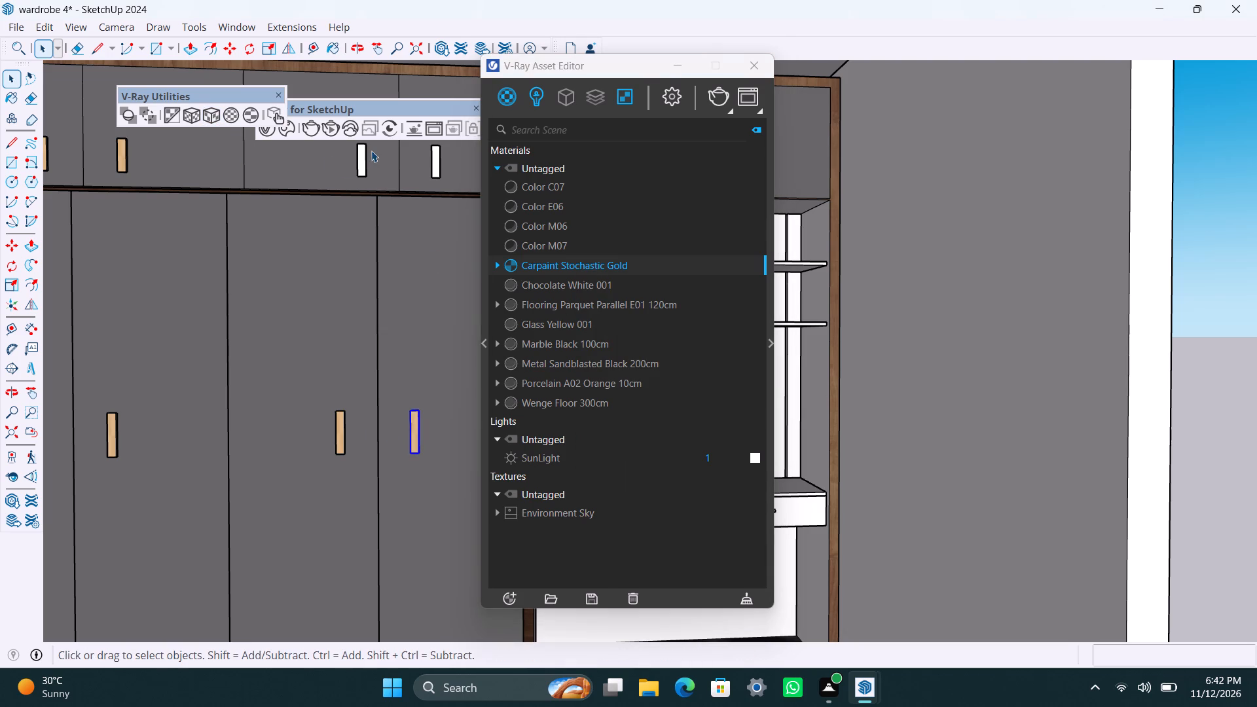
Apply Carpaint Stochastic Gold with fitted tri-planar projection to the handles of the third and fourth upper cabinet doors.
click(363, 168)
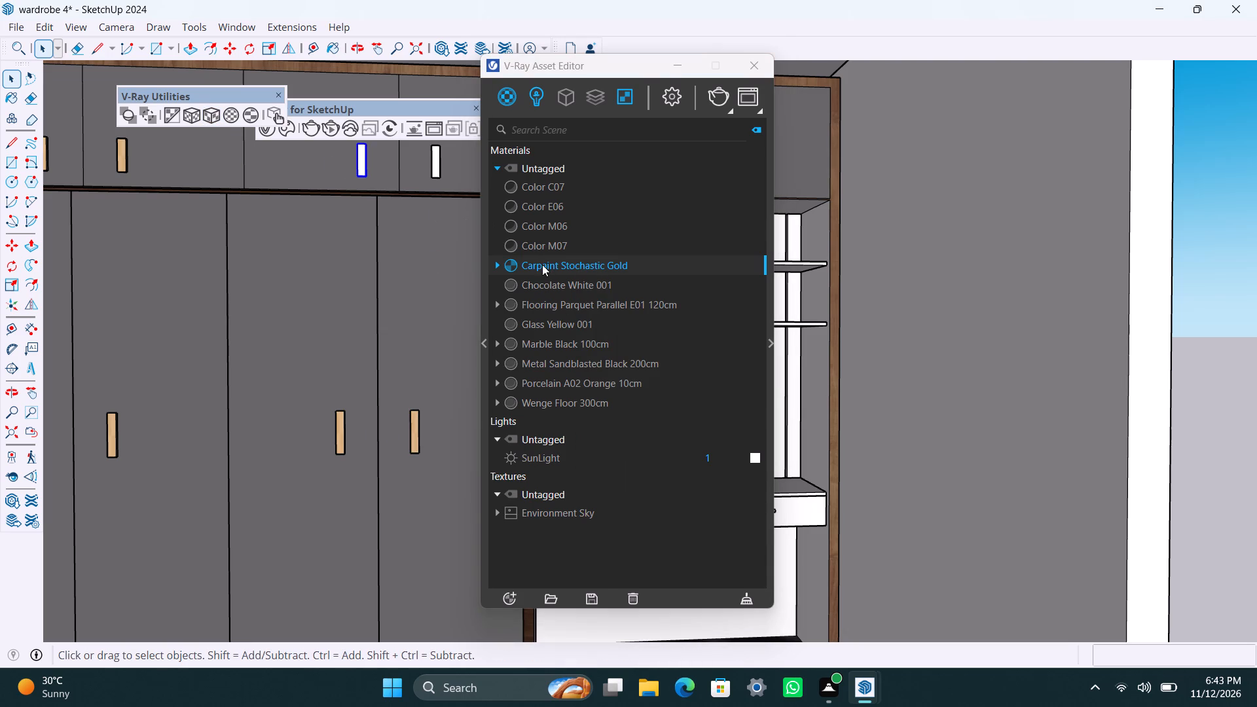
right_click(542, 264)
click(567, 299)
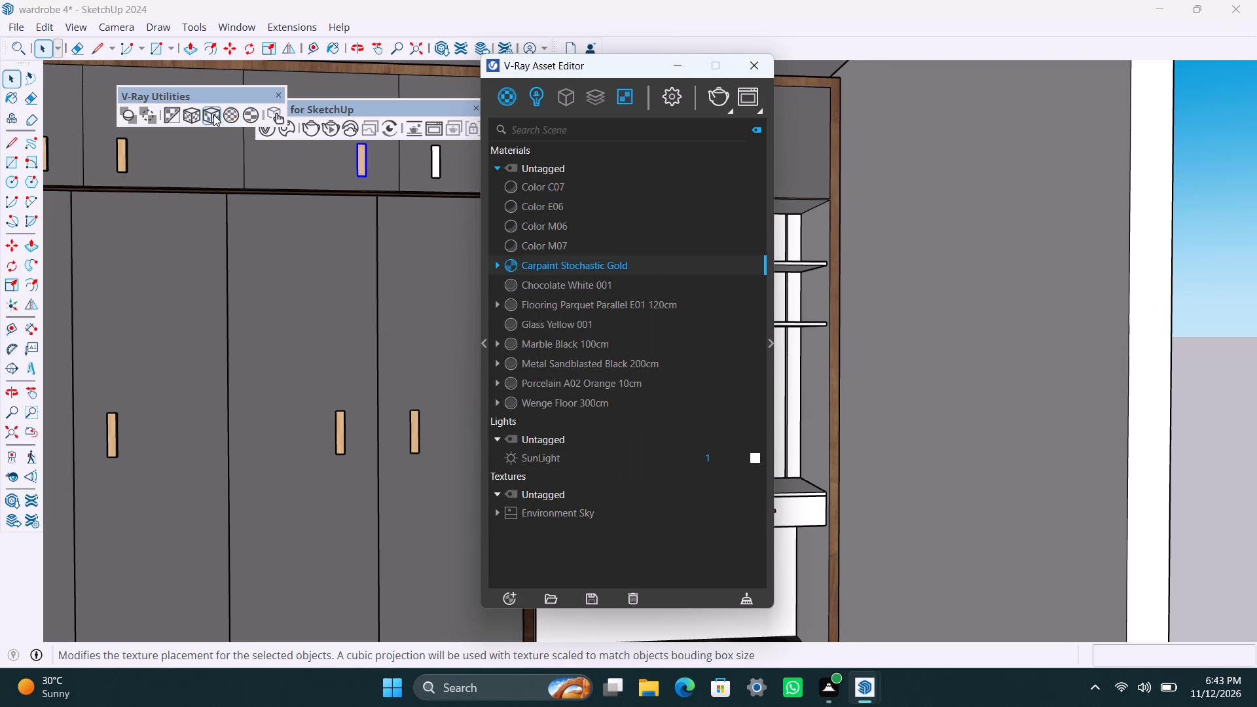
click(213, 115)
click(437, 154)
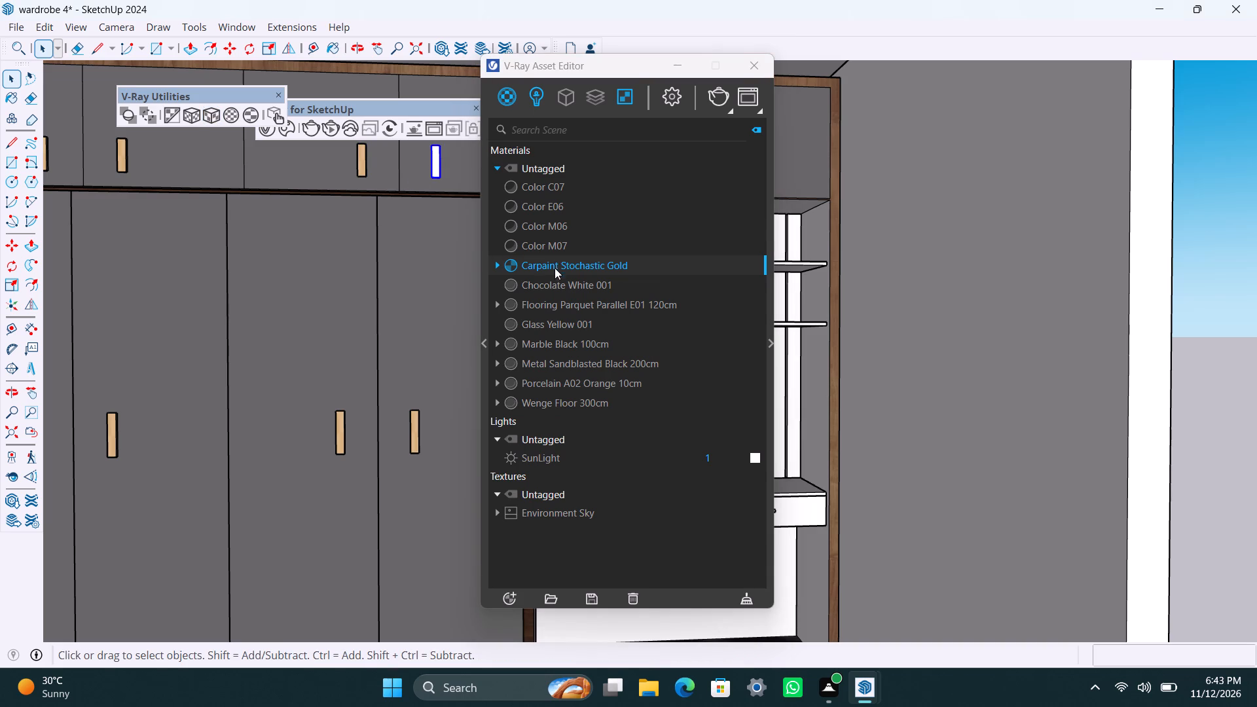
right_click(554, 270)
click(577, 297)
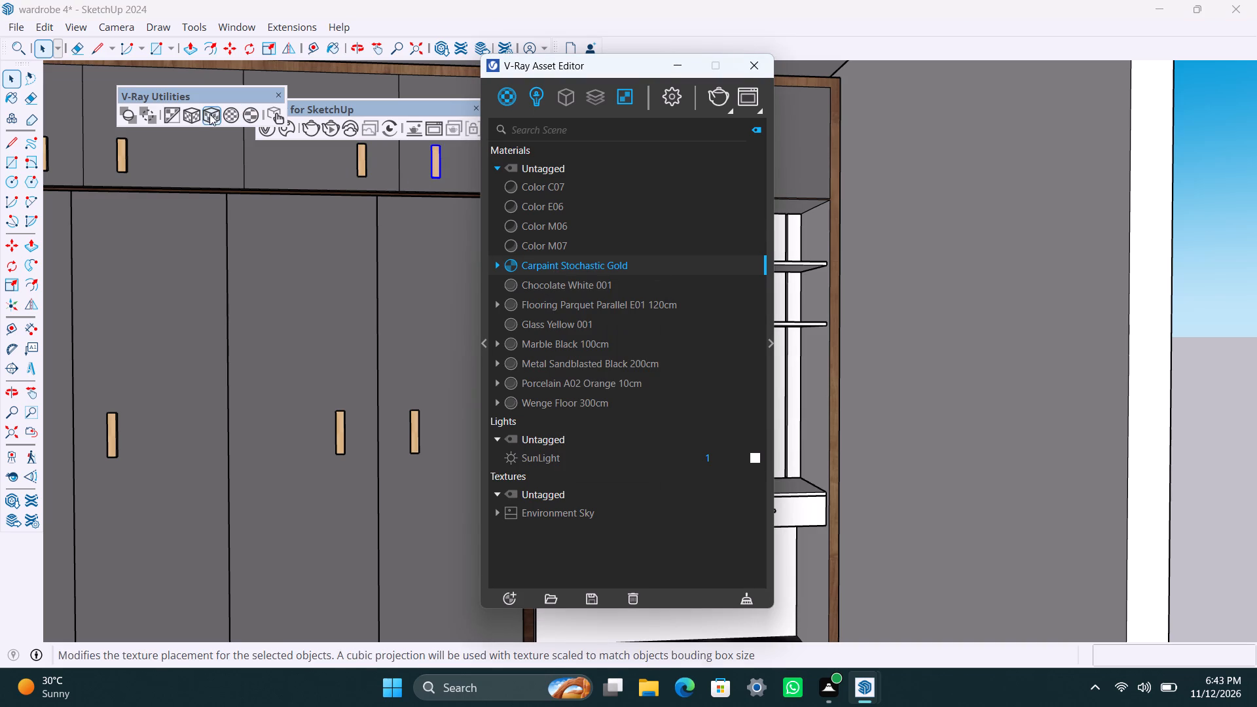
click(210, 115)
Apply Carpaint Stochastic Gold with fitted tri-planar projection to the handles of the two upper cabinet doors above the desk niche.
scroll(230, 395, down, 4)
middle_drag(274, 389, 121, 371)
scroll(350, 290, up, 2)
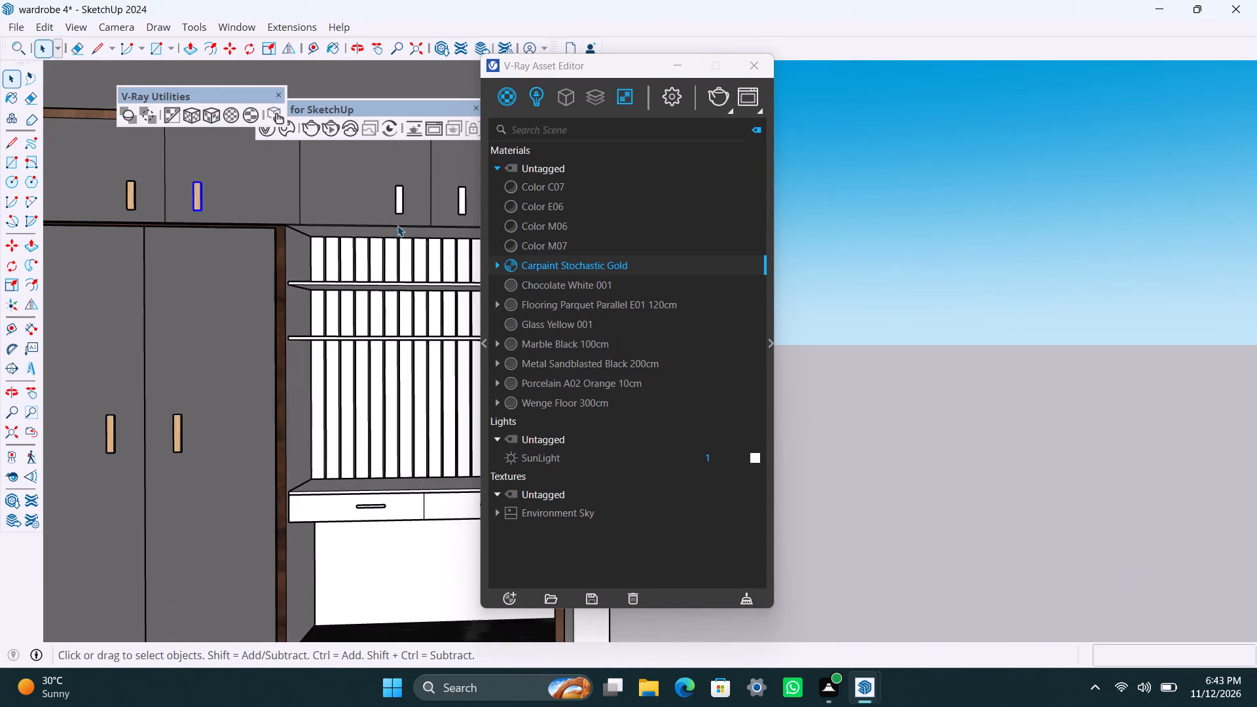
scroll(397, 225, up, 2)
click(405, 187)
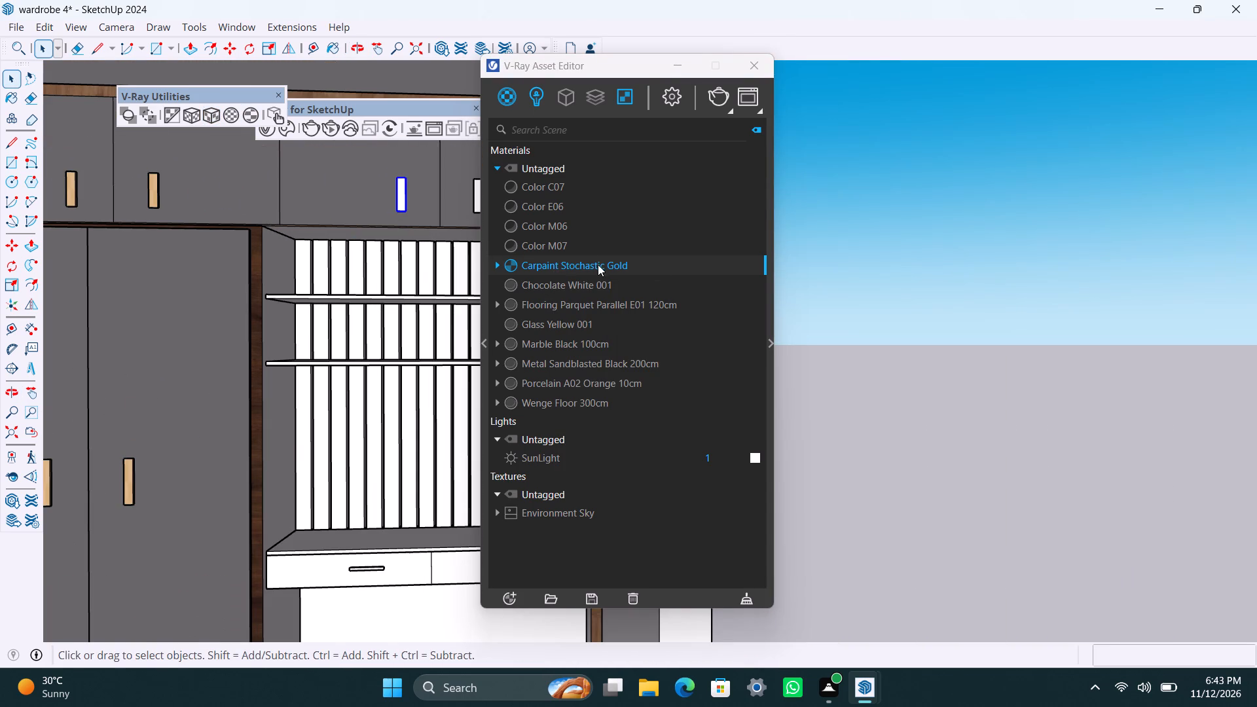
right_click(598, 264)
click(607, 295)
click(208, 122)
scroll(278, 231, down, 1)
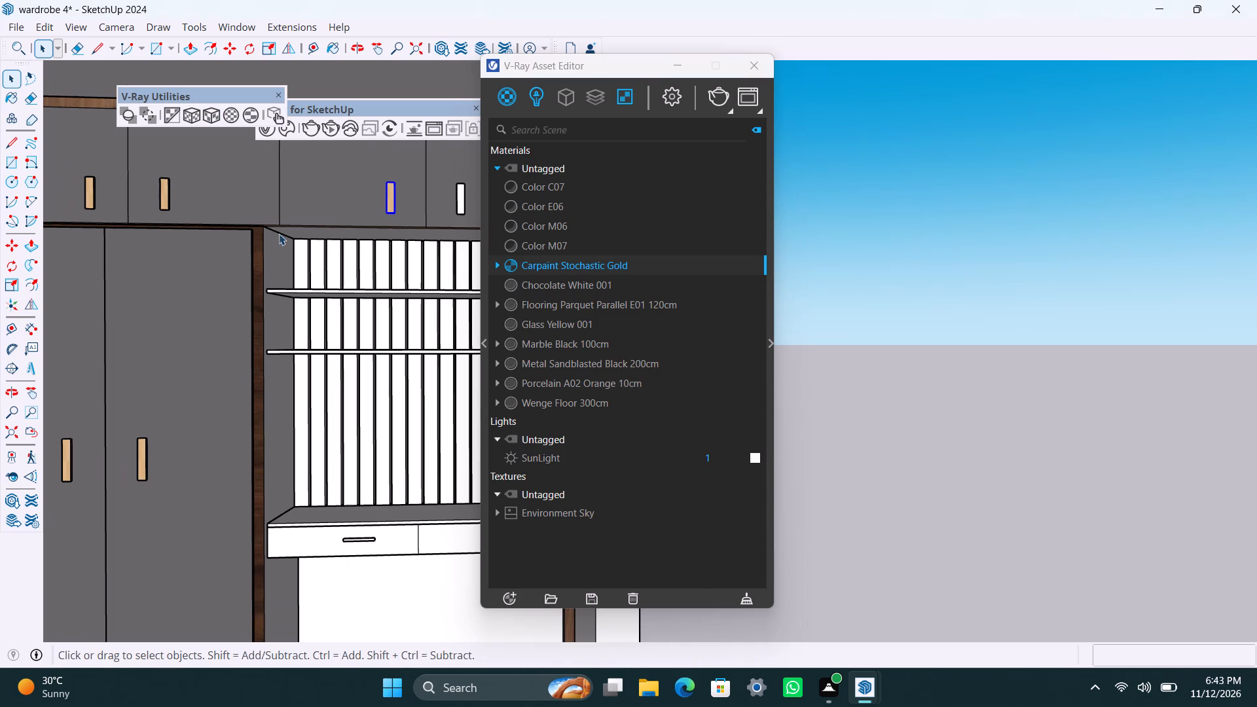
shift+middle_drag(290, 264, 238, 290)
scroll(414, 255, up, 4)
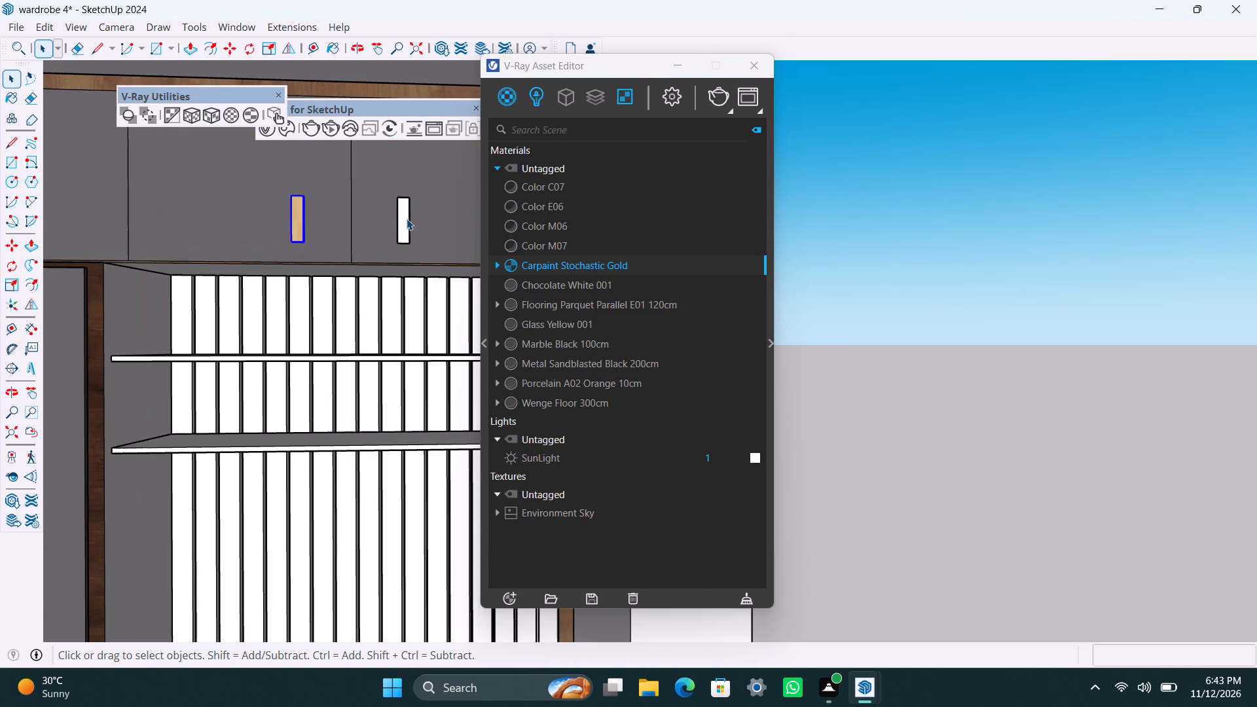
click(407, 218)
right_click(542, 267)
click(549, 302)
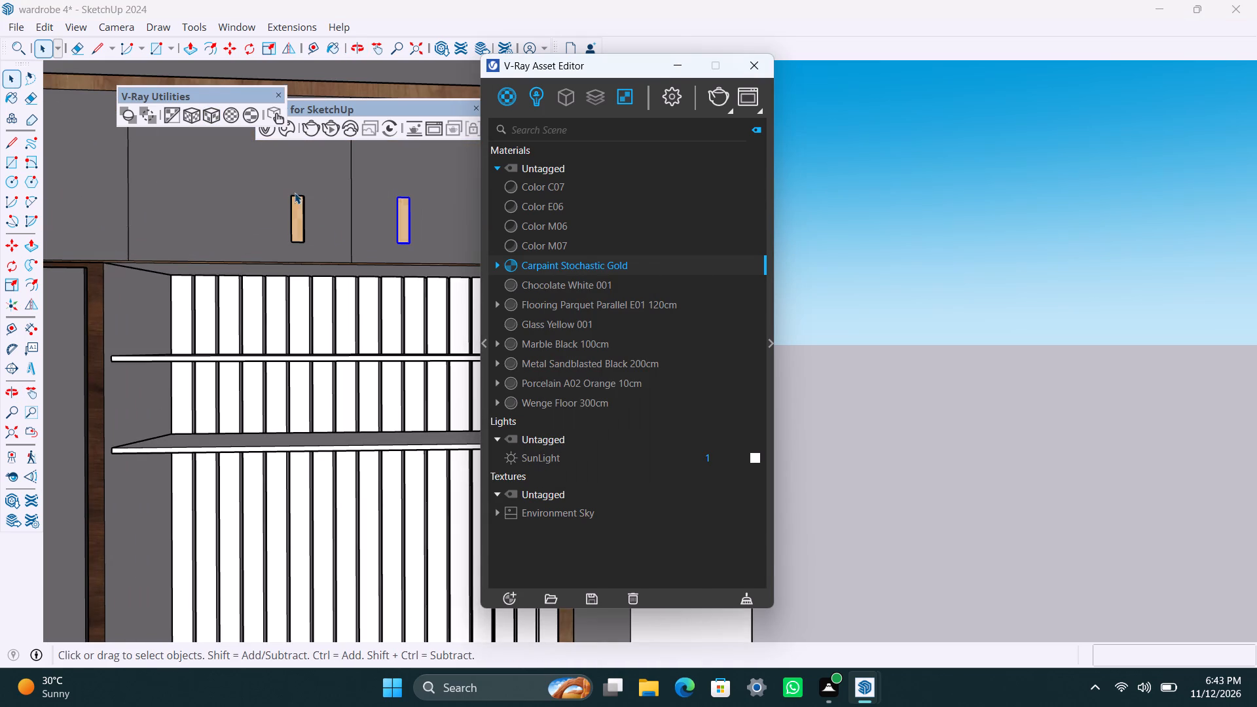
click(208, 112)
Review the gold handles and door finishes across the wardrobe and upper cabinets, and put the V-Ray Asset Editor away.
scroll(261, 295, down, 7)
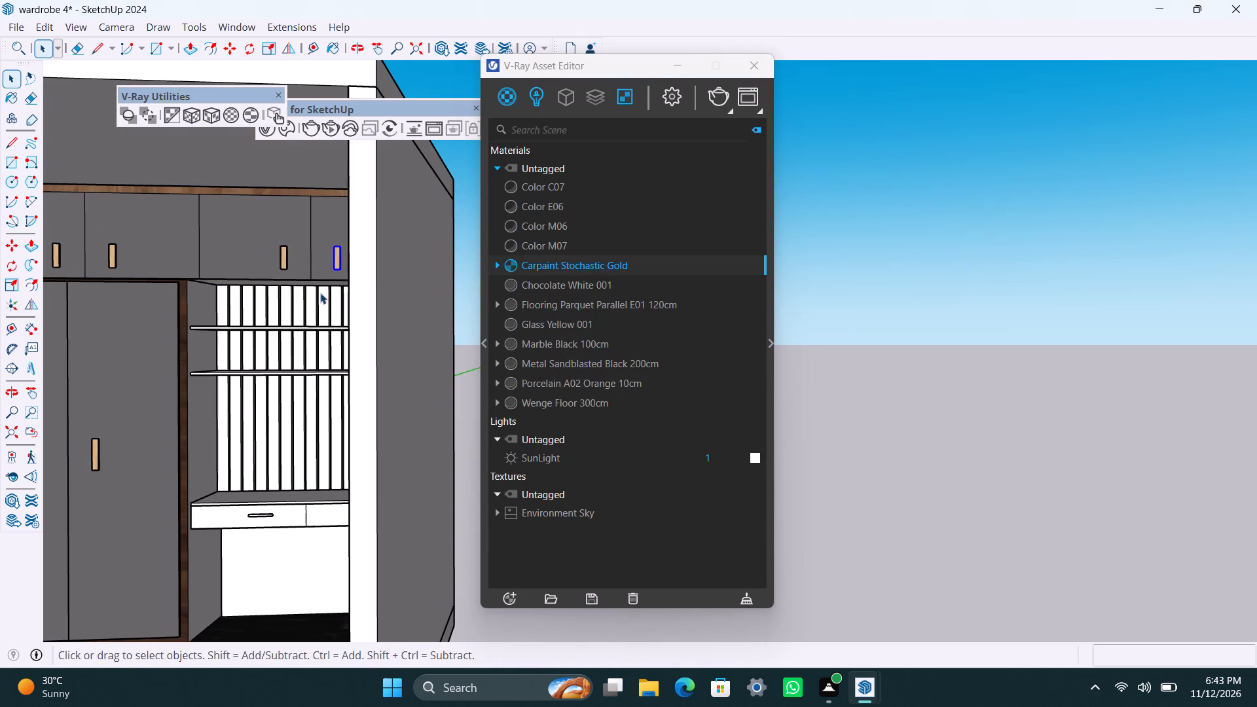
scroll(291, 292, down, 3)
middle_drag(276, 314, 389, 353)
scroll(346, 318, up, 1)
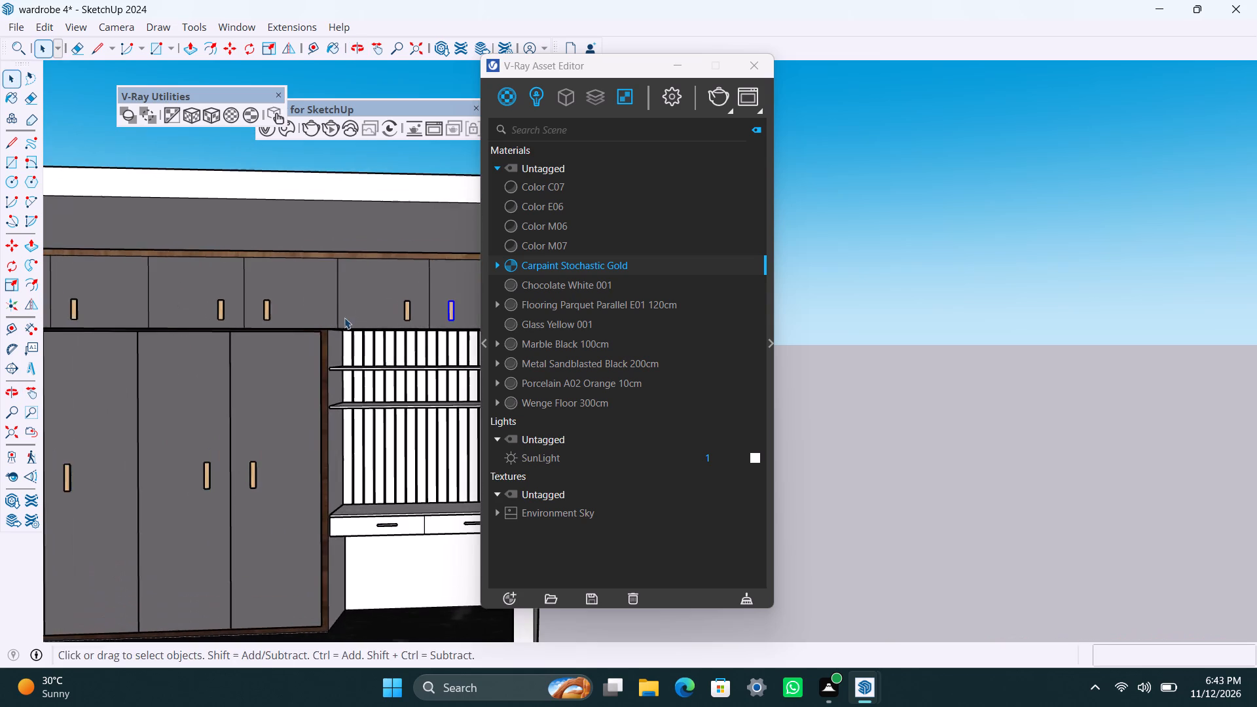
middle_drag(298, 321, 281, 386)
click(265, 171)
scroll(274, 277, down, 2)
middle_drag(249, 300, 331, 215)
scroll(392, 388, up, 2)
scroll(401, 460, up, 1)
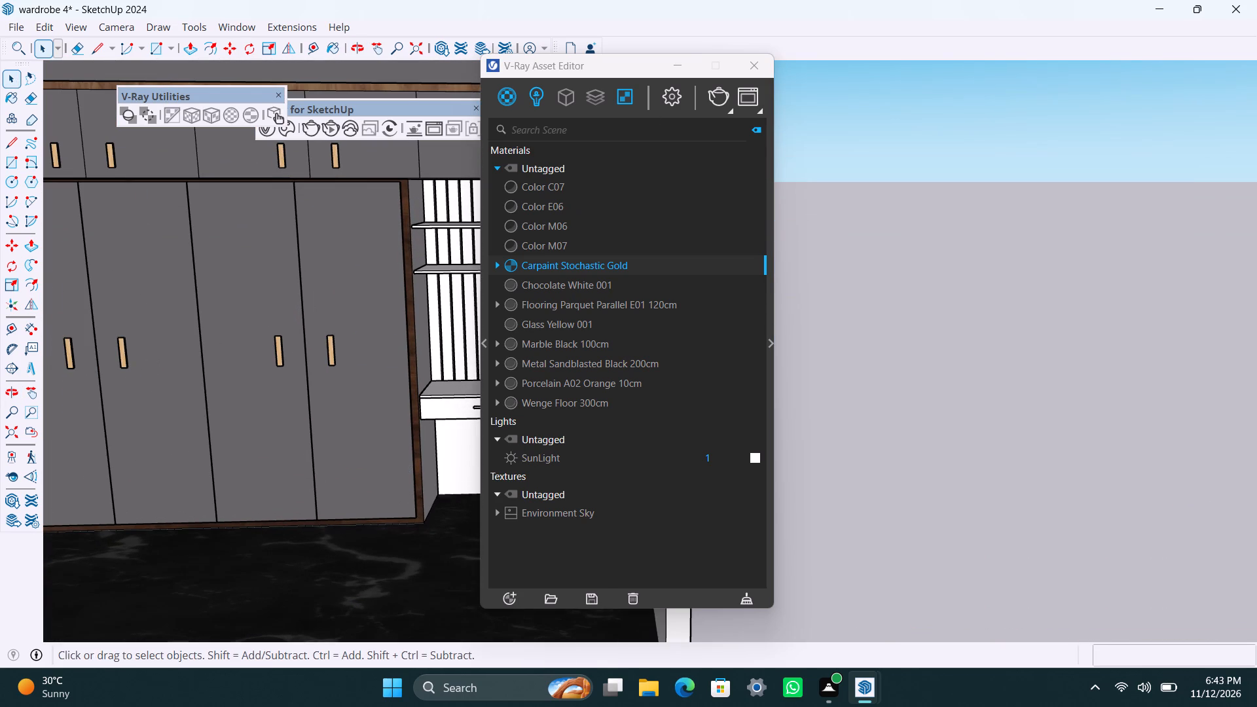
click(676, 65)
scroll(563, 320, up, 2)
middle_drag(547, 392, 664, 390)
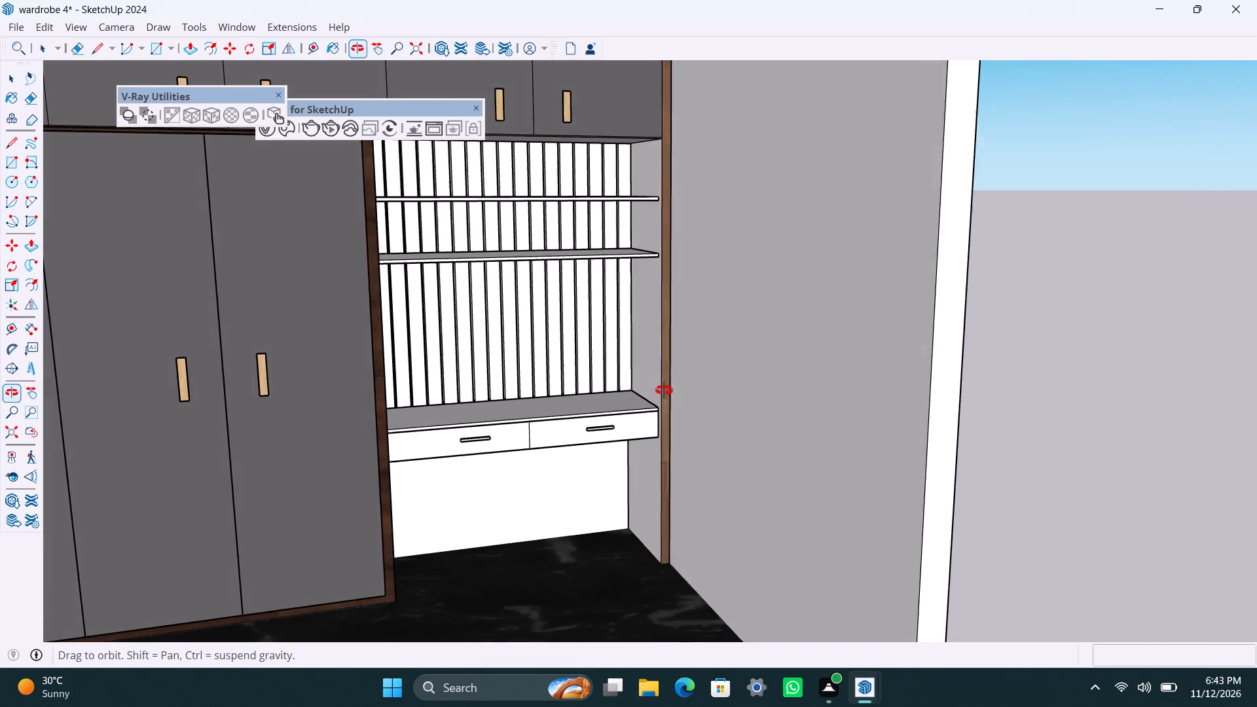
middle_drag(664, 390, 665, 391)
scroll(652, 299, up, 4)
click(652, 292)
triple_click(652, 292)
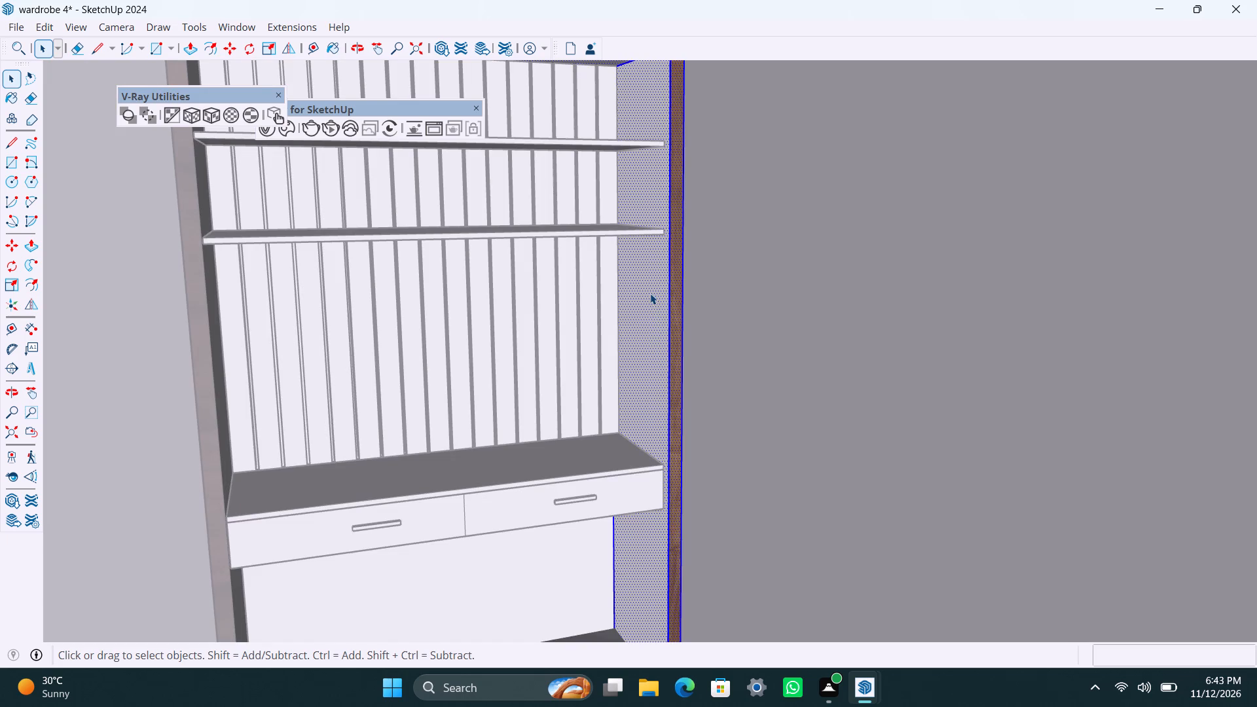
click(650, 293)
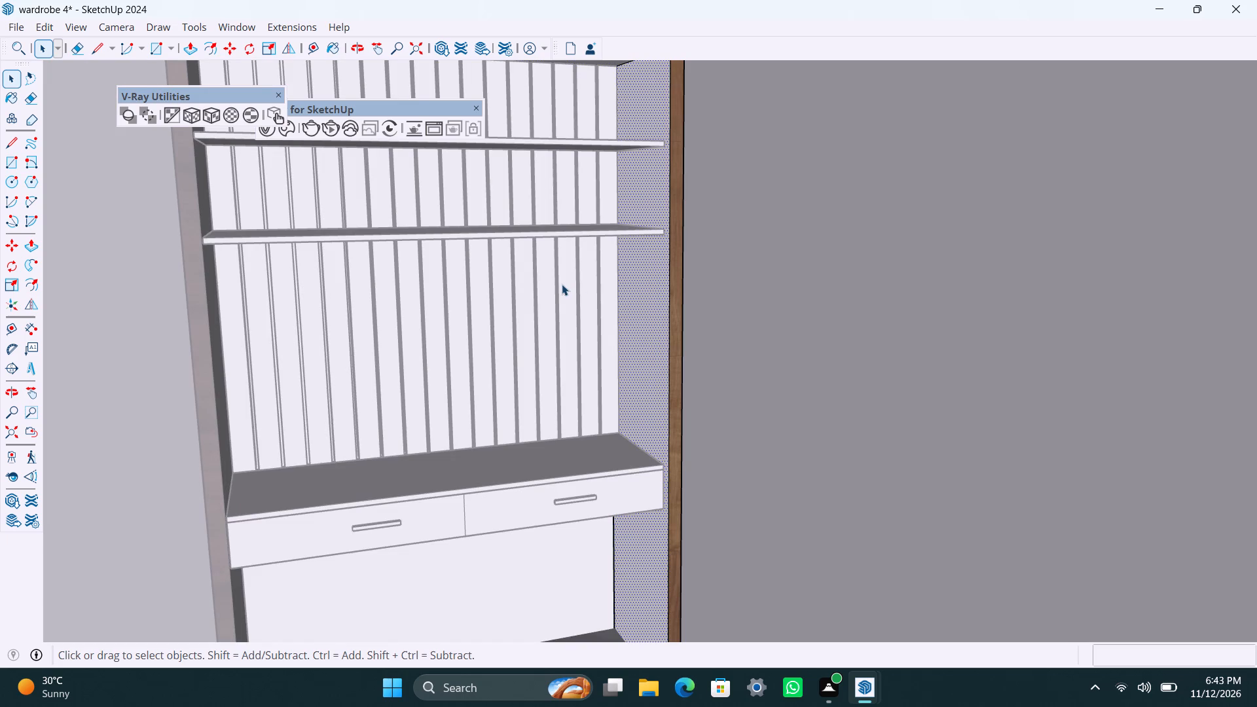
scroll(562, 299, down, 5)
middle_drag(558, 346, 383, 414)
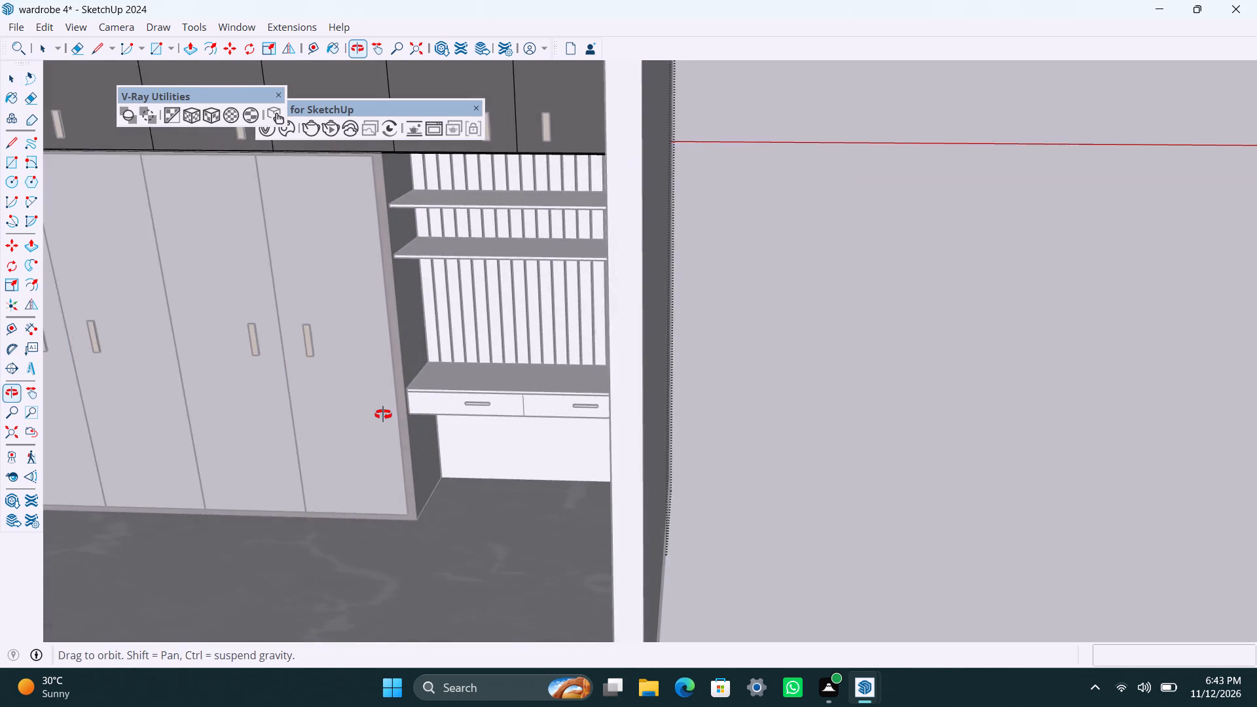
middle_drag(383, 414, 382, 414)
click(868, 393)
Examine the desk top, its drawers and the finishes of the whole room from closer and wider views.
scroll(511, 388, up, 6)
middle_drag(443, 479, 446, 482)
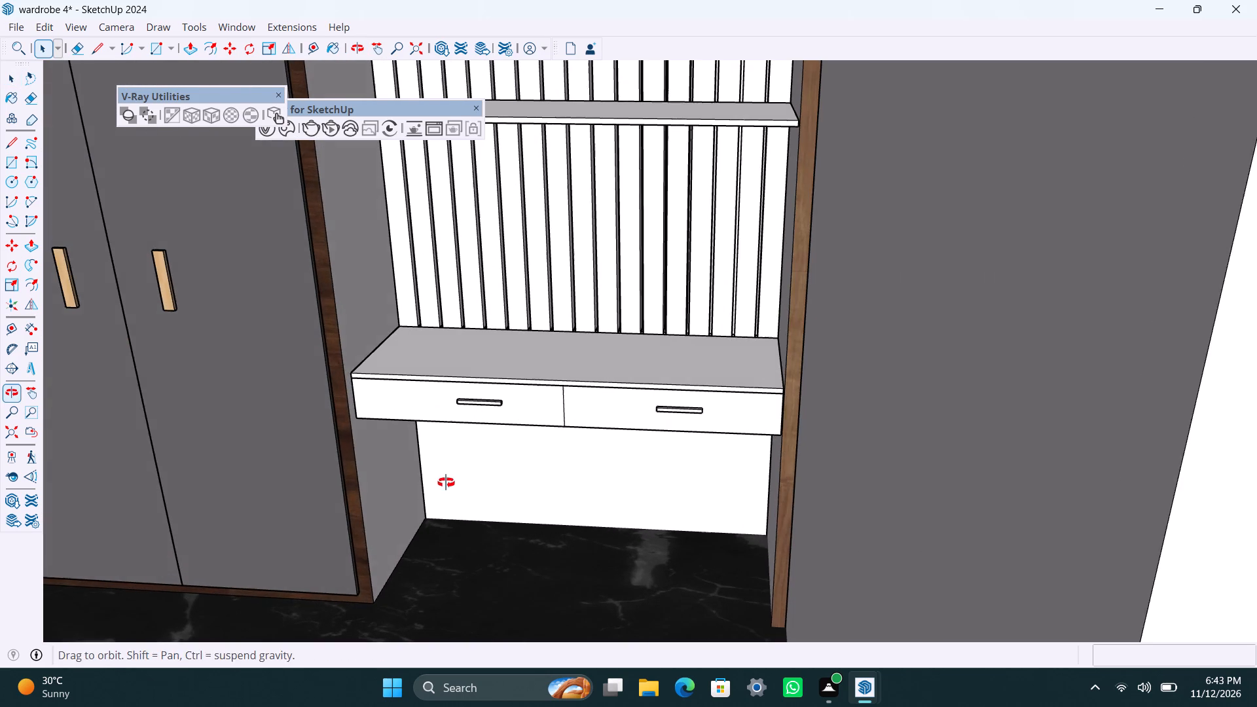
middle_drag(446, 482, 454, 484)
scroll(500, 361, up, 3)
click(464, 368)
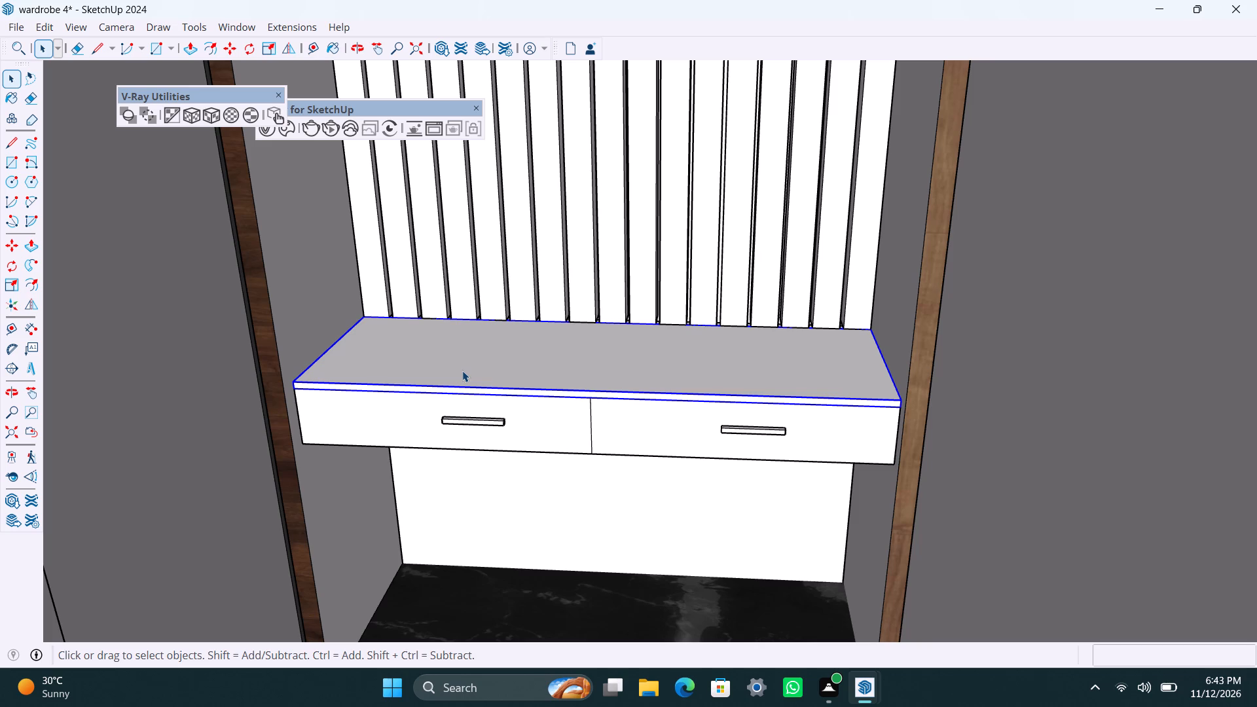
key(space)
scroll(487, 398, down, 17)
scroll(297, 446, down, 4)
middle_drag(351, 477, 441, 497)
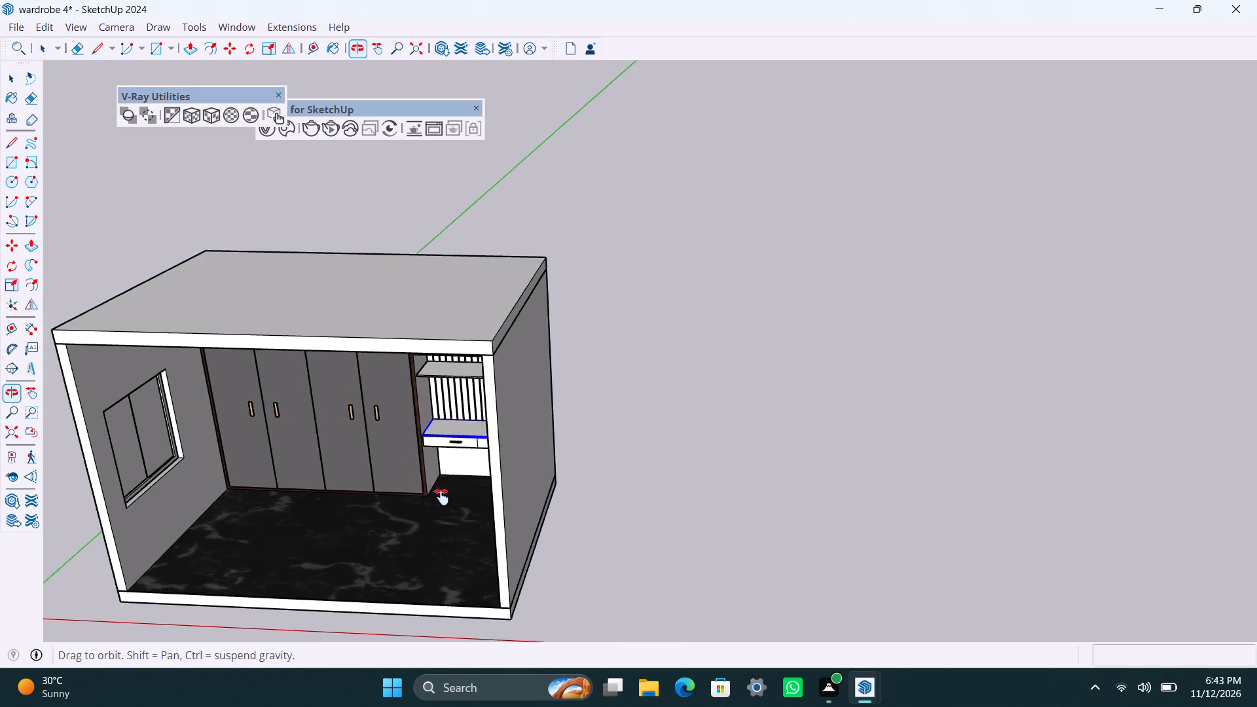
middle_drag(441, 497, 446, 497)
scroll(429, 506, up, 1)
middle_drag(424, 510, 501, 537)
scroll(469, 513, up, 1)
middle_drag(439, 516, 439, 514)
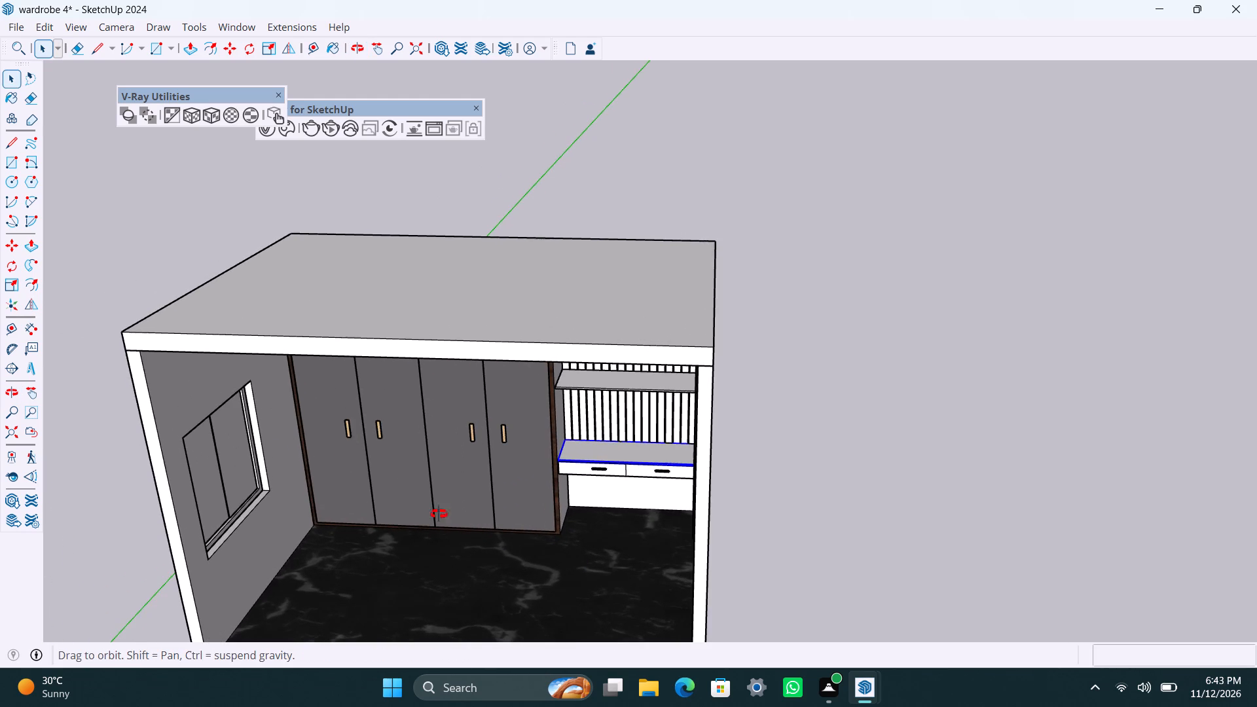
middle_drag(439, 514, 441, 465)
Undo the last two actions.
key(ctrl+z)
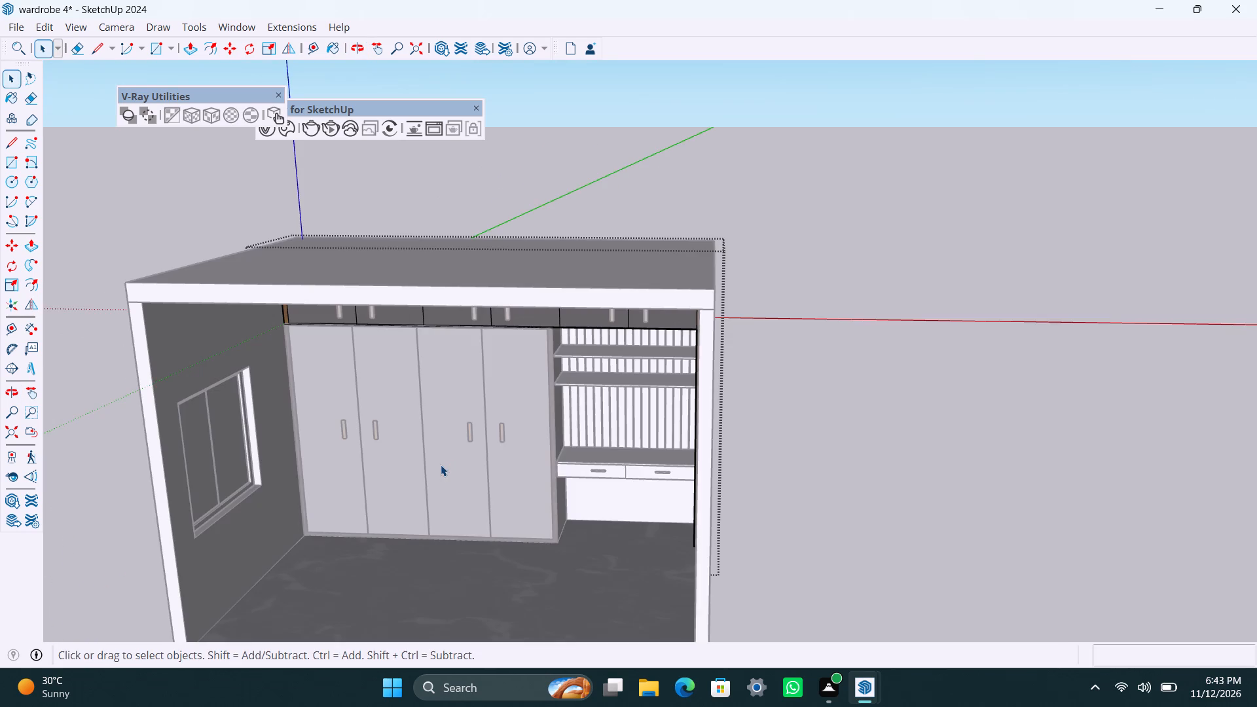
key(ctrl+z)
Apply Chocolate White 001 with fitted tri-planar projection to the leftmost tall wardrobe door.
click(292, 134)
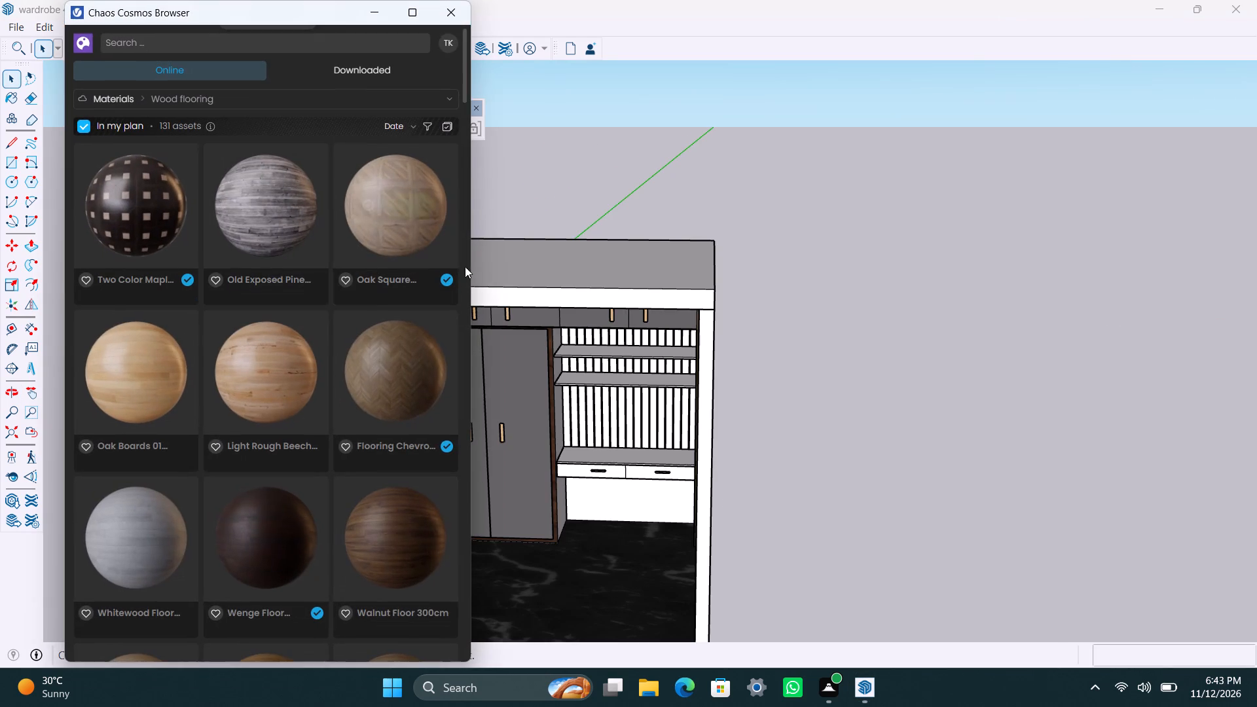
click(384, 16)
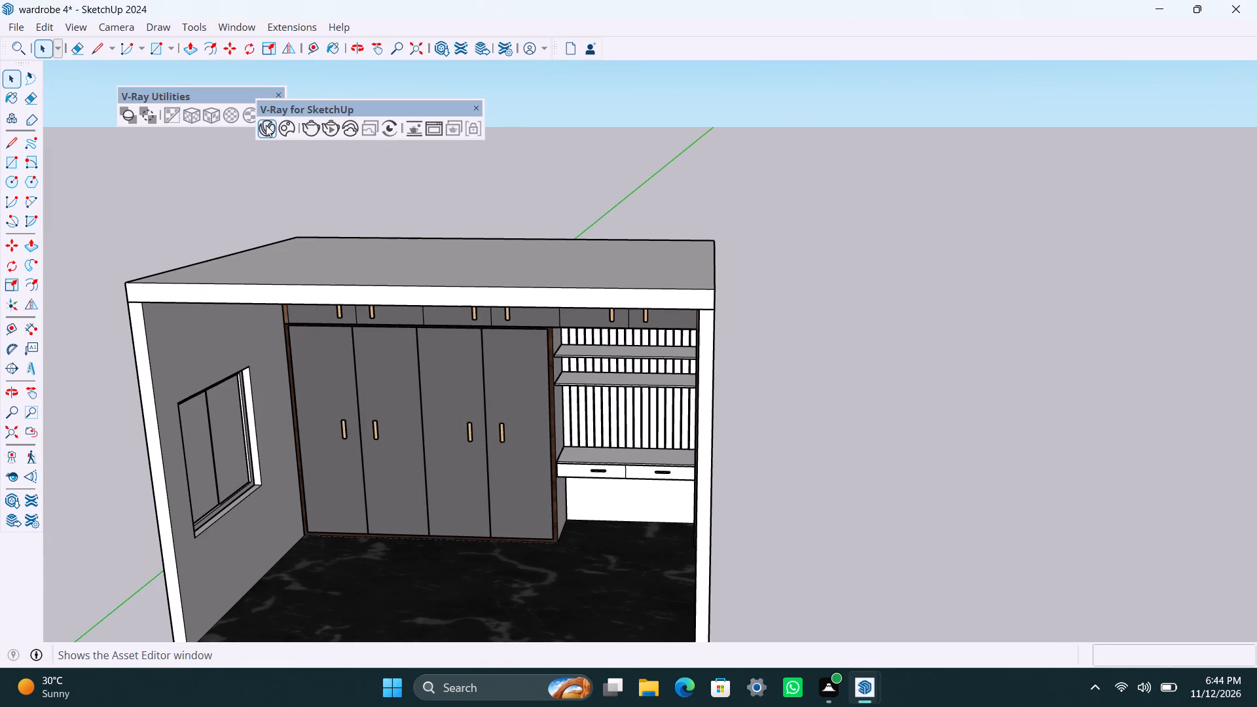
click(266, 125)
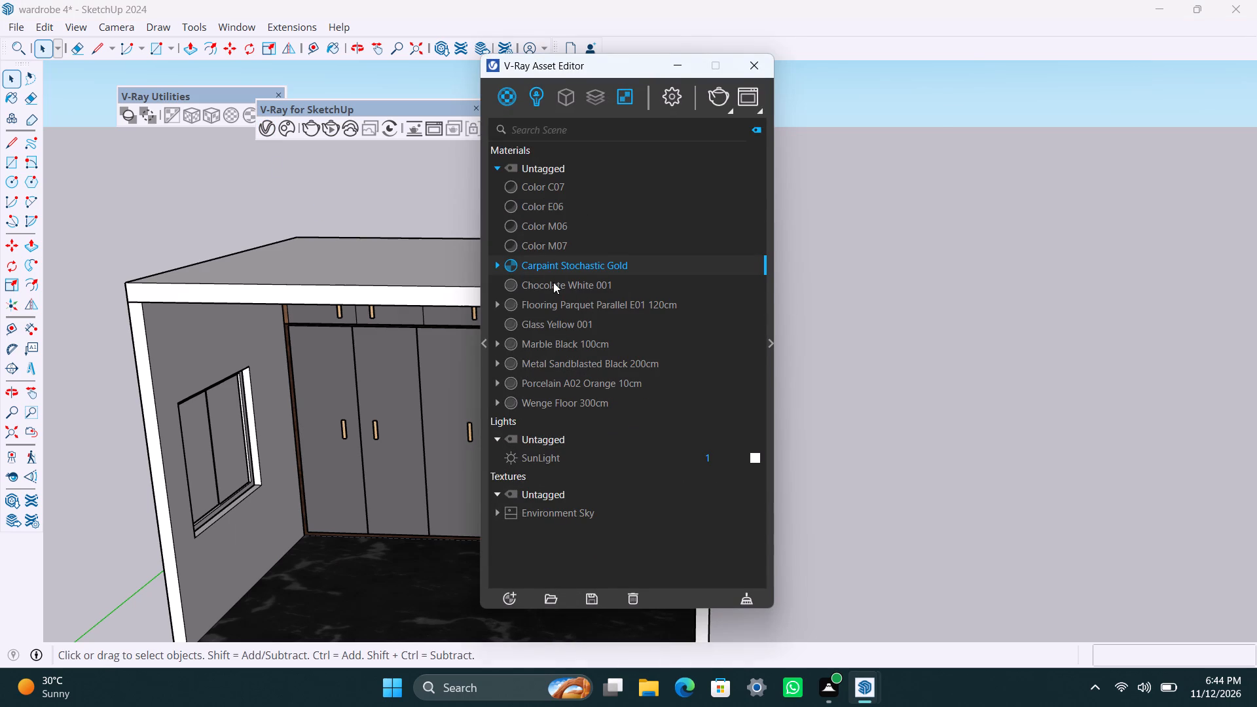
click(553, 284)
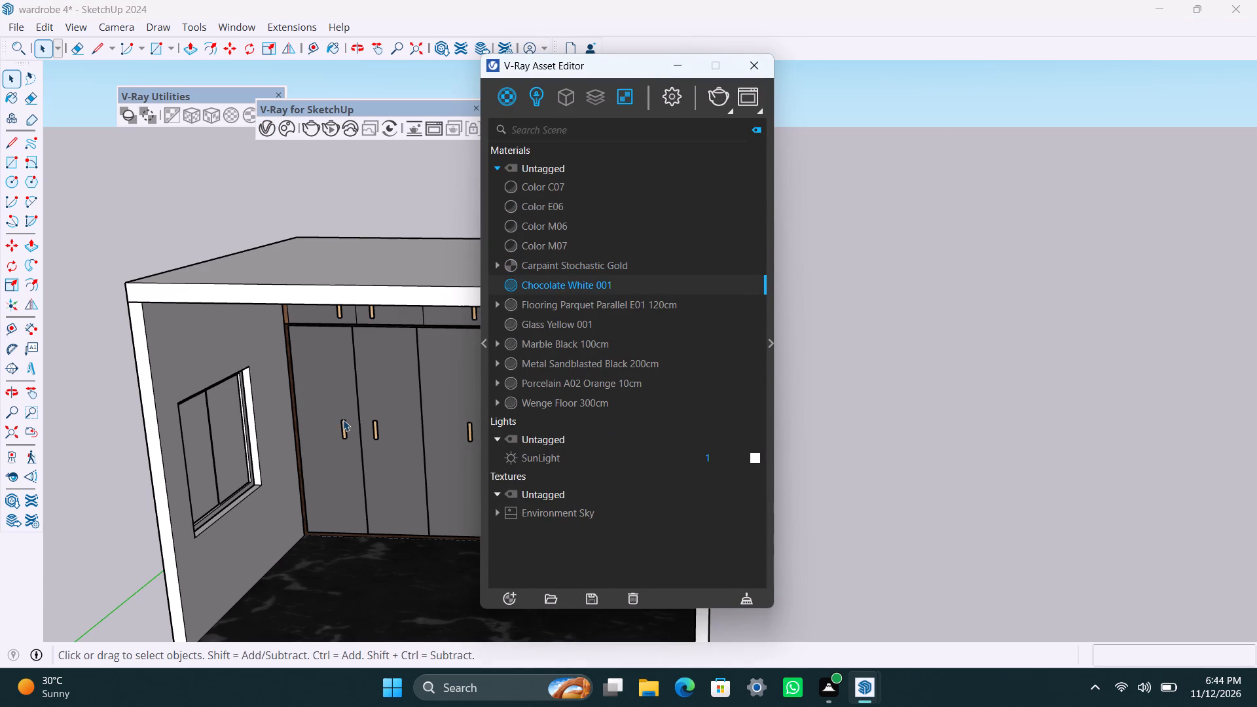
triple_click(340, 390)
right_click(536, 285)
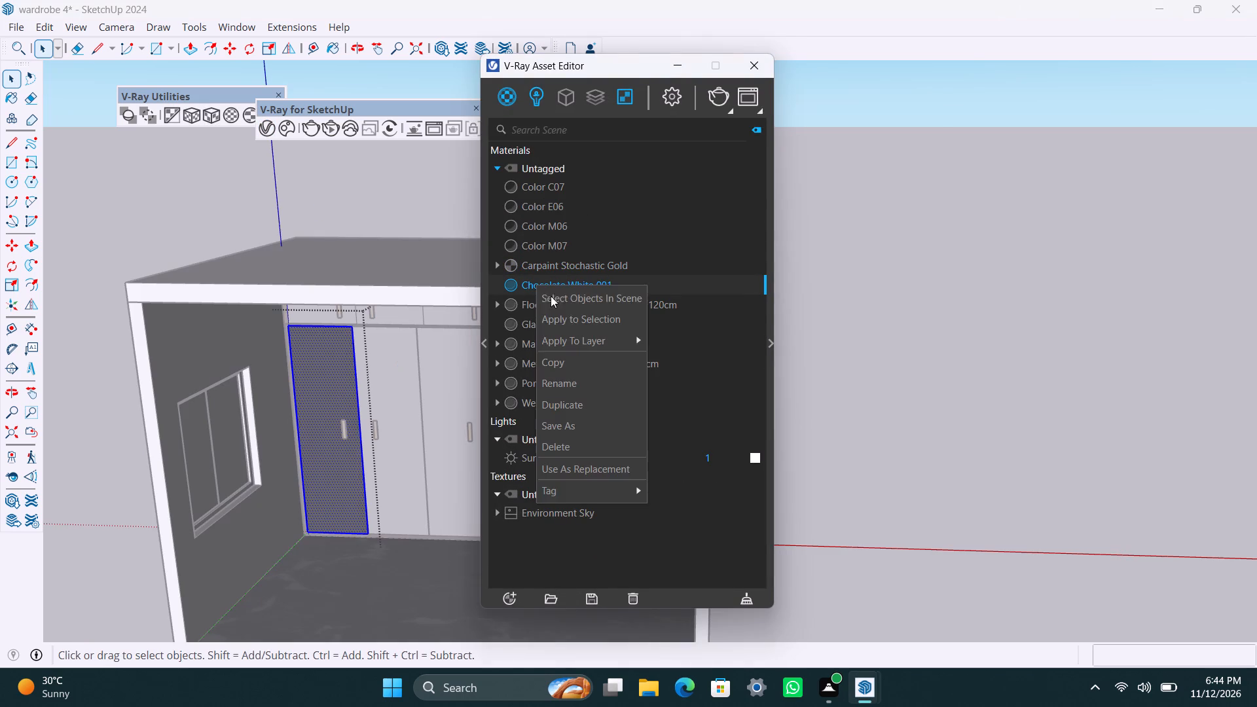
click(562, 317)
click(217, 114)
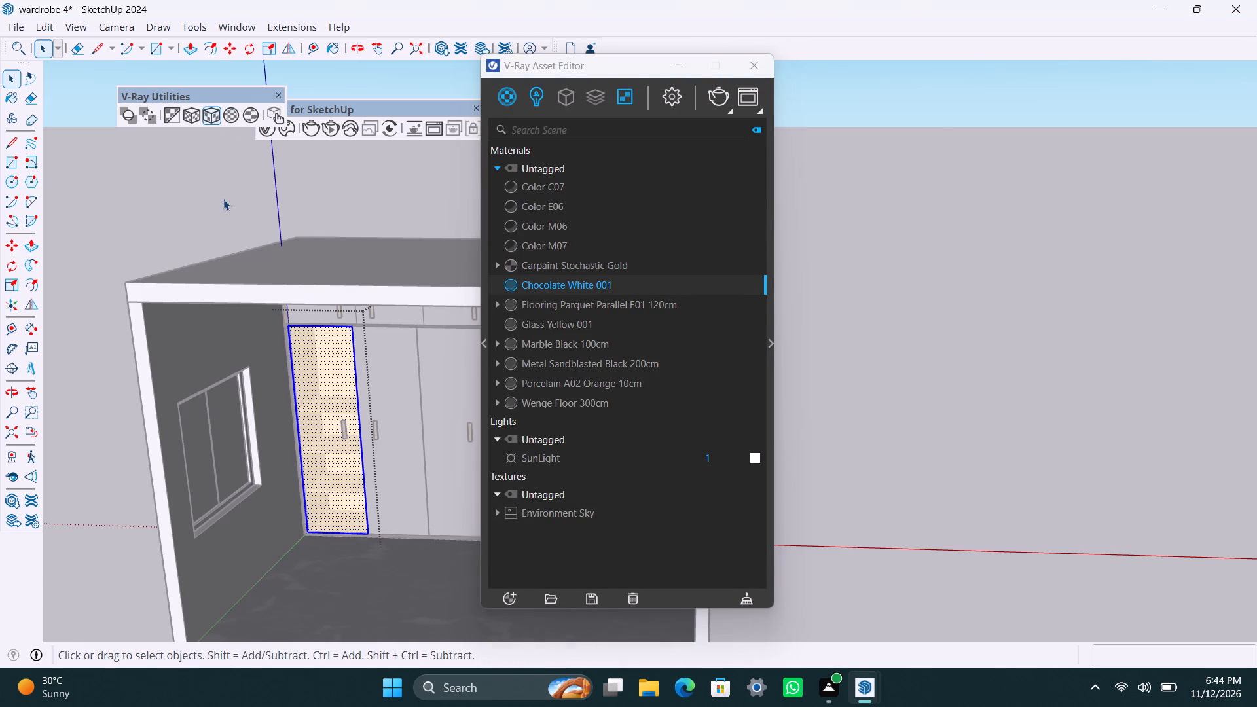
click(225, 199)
Select the second tall wardrobe door and bring up the Default Tray with the Colors material swatches.
click(388, 393)
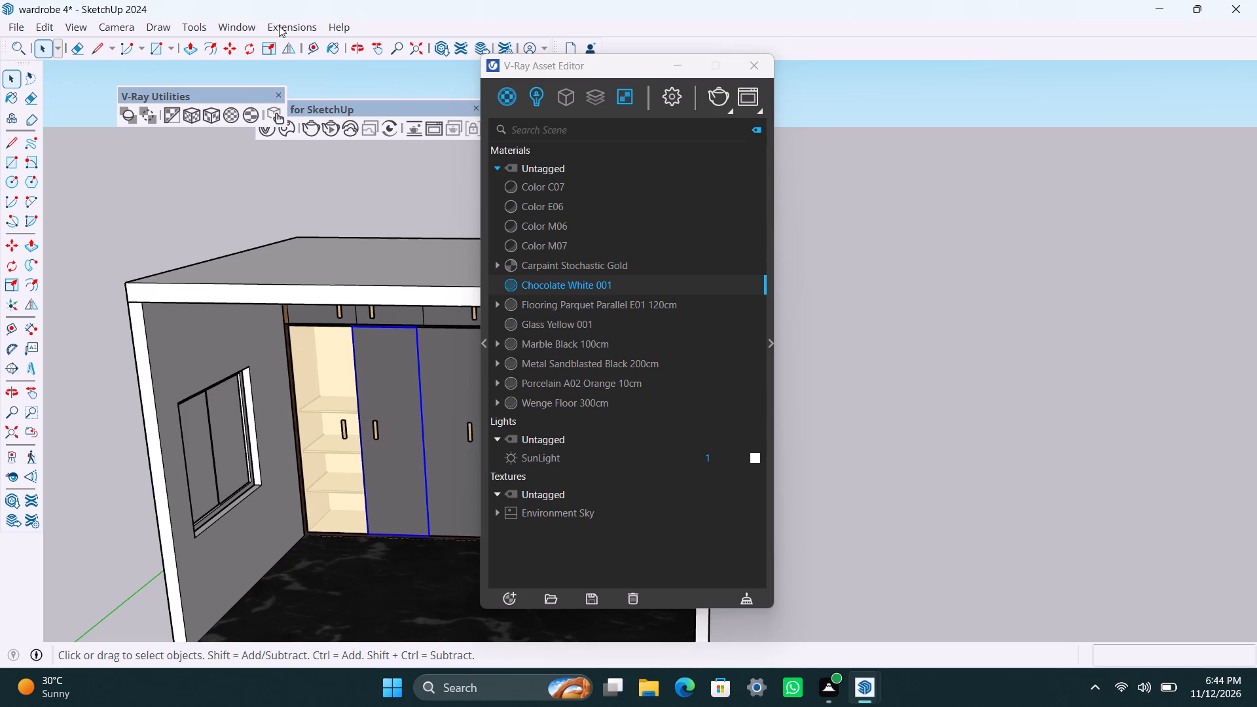
click(236, 26)
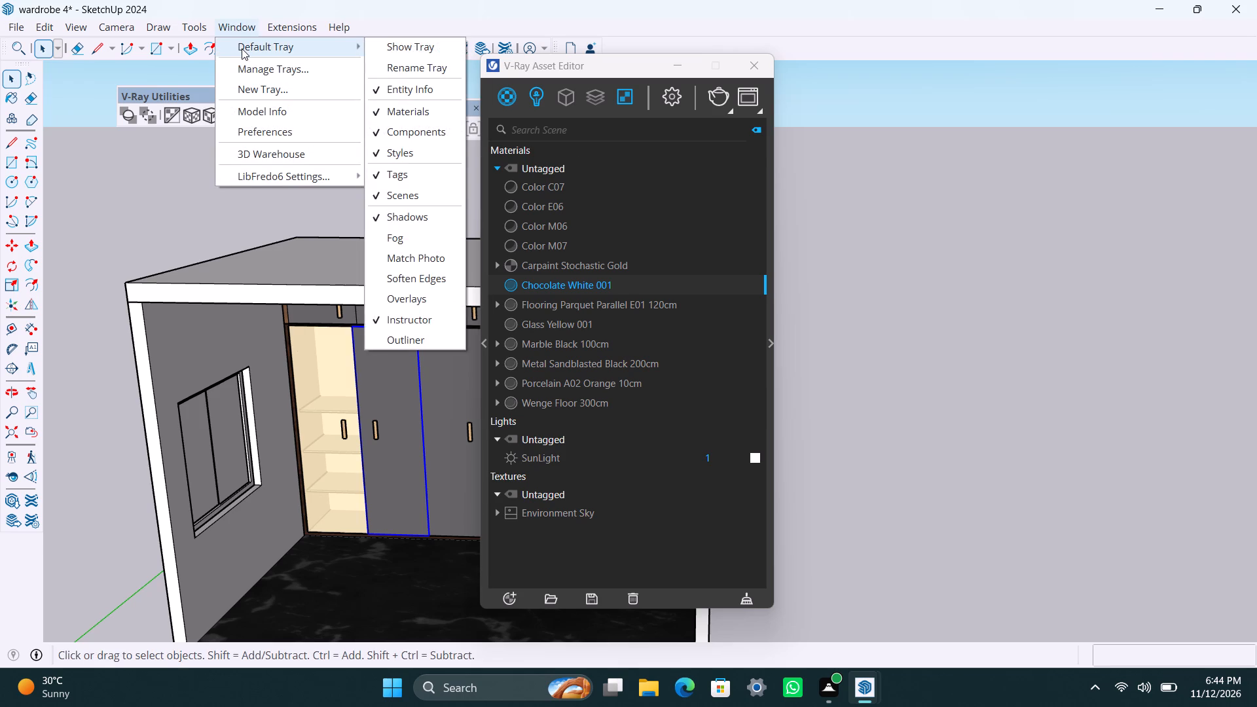
click(407, 88)
click(228, 24)
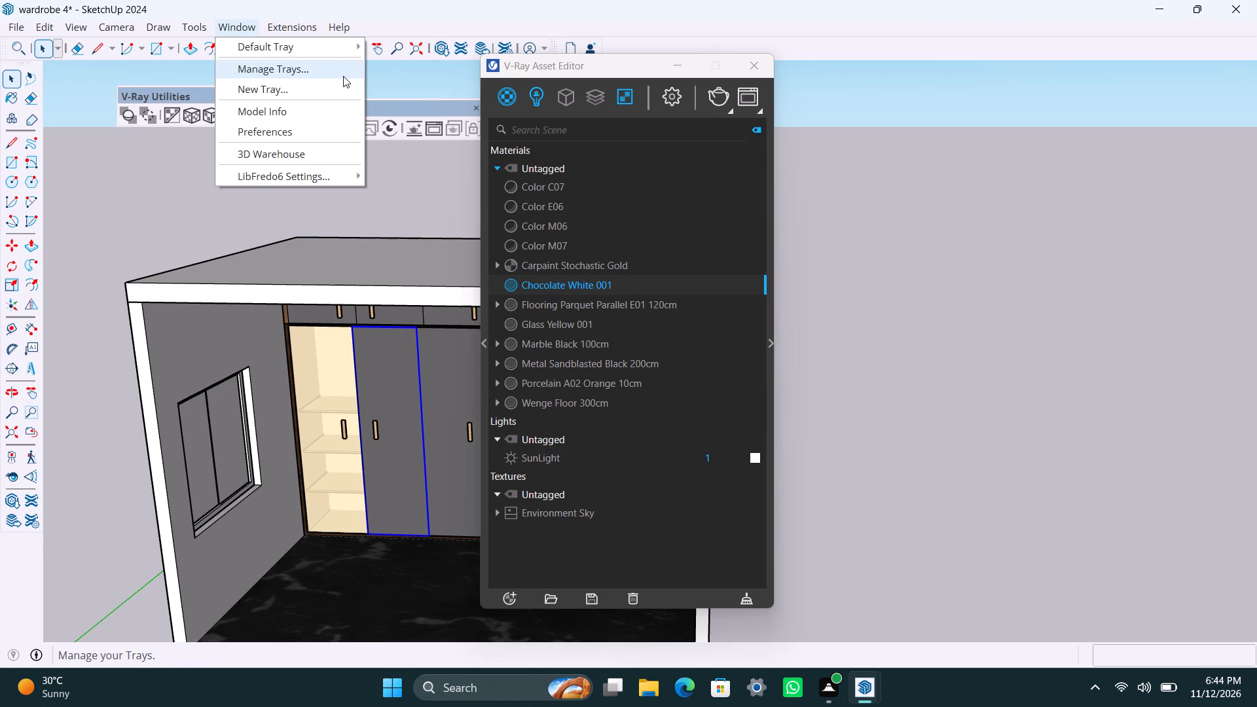
click(335, 52)
click(395, 98)
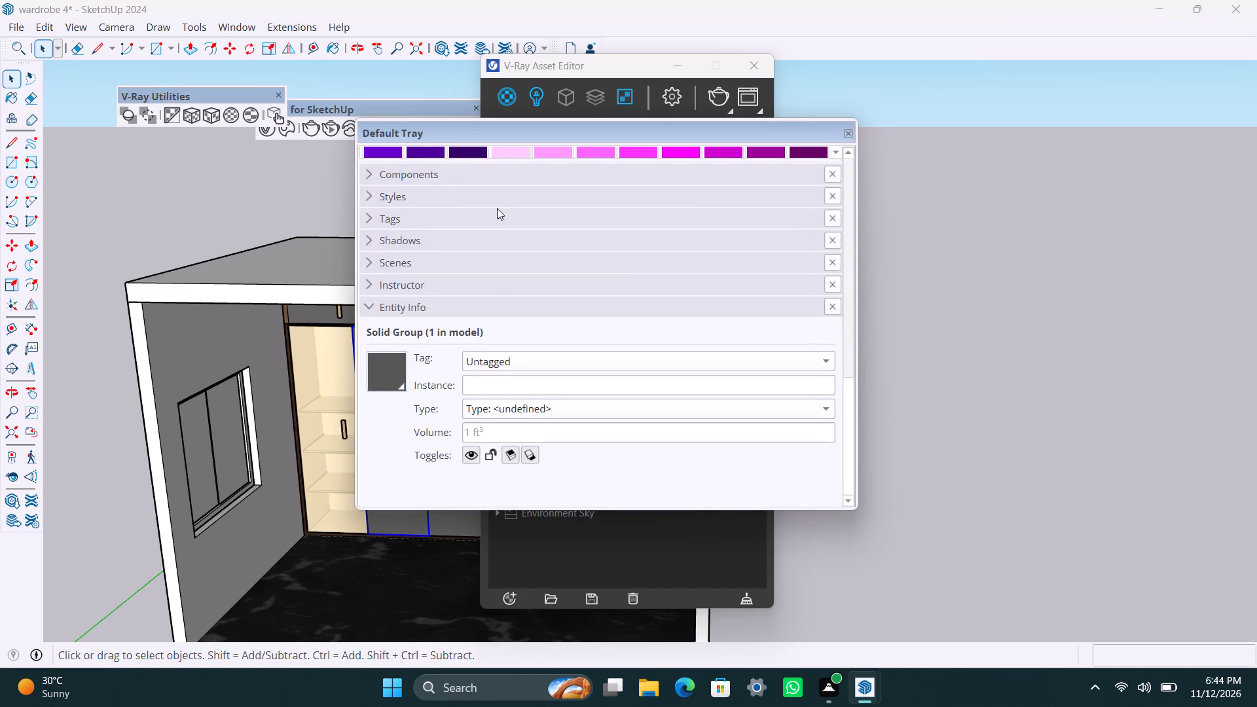
scroll(511, 415, up, 2)
scroll(554, 338, up, 3)
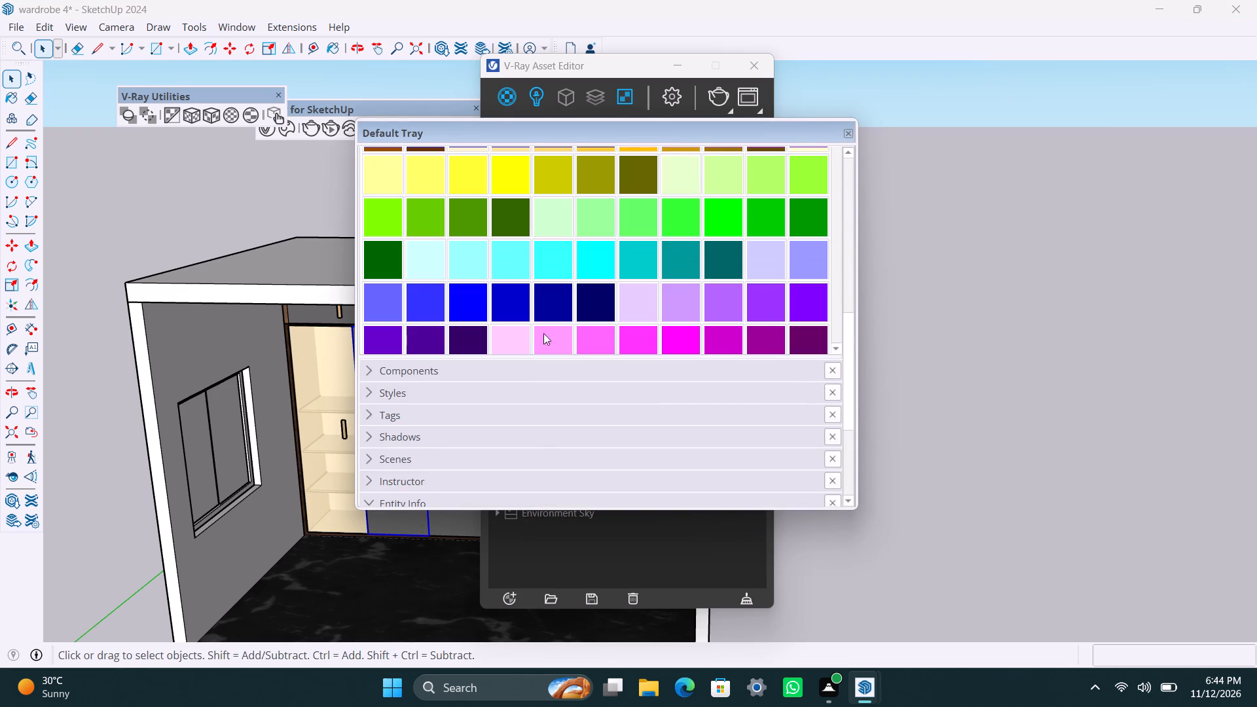
scroll(354, 456, down, 3)
Examine the leftmost tall wardrobe compartment and the neighbouring doors from closer and different angles.
shift+middle_drag(304, 472, 192, 463)
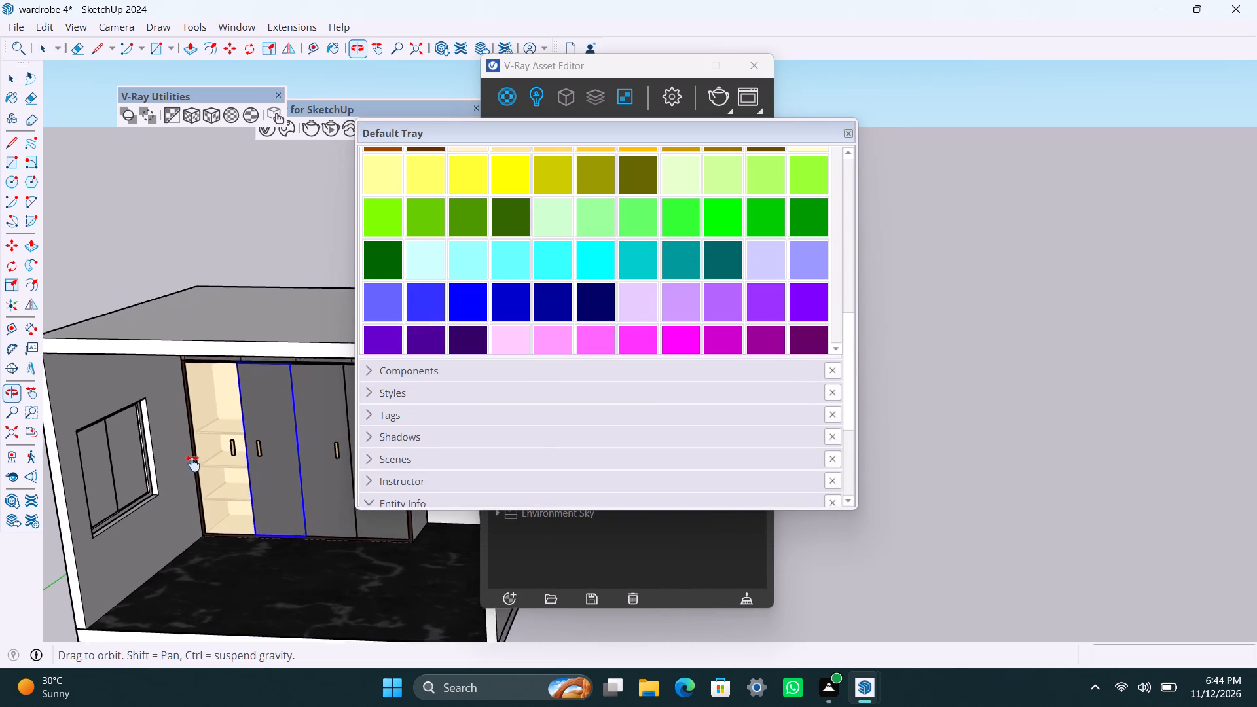
shift+middle_drag(192, 463, 154, 413)
scroll(211, 378, up, 3)
middle_drag(220, 417, 256, 429)
scroll(257, 429, down, 2)
scroll(257, 462, up, 3)
scroll(252, 469, down, 8)
scroll(198, 477, up, 7)
middle_drag(217, 473, 217, 443)
scroll(219, 444, up, 2)
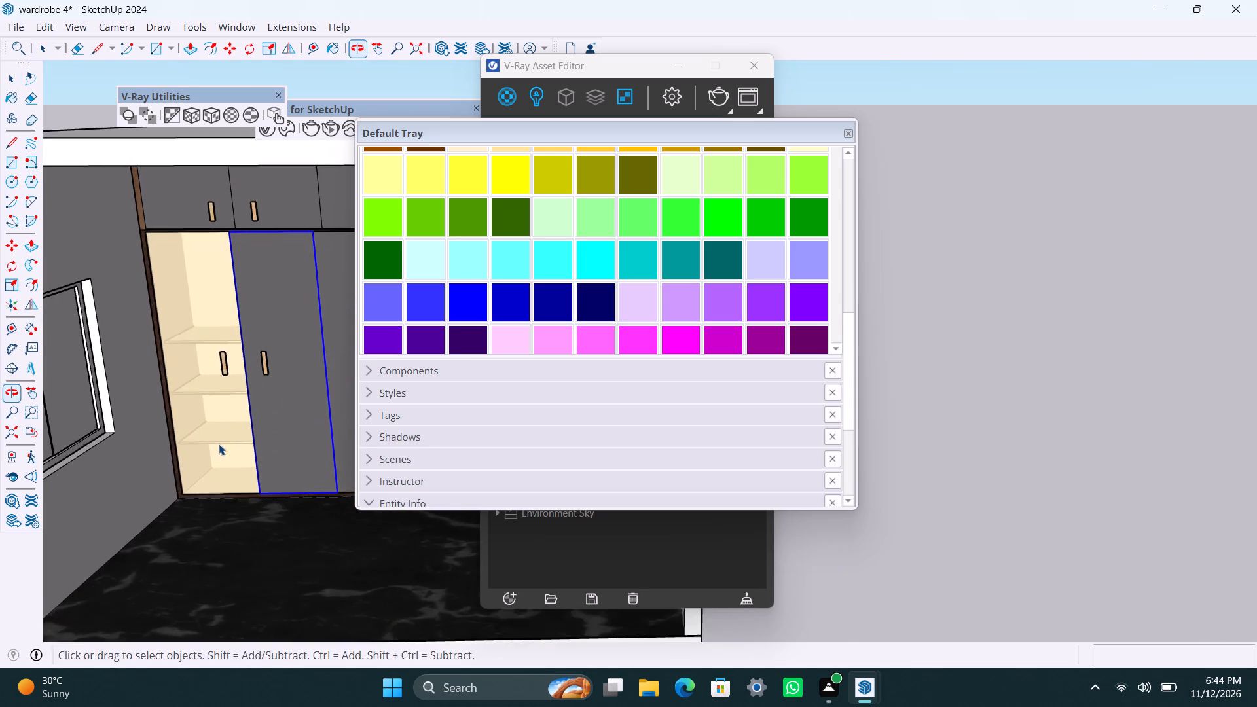
scroll(219, 444, up, 1)
middle_drag(190, 460, 180, 426)
scroll(206, 437, down, 2)
shift+middle_click(209, 444)
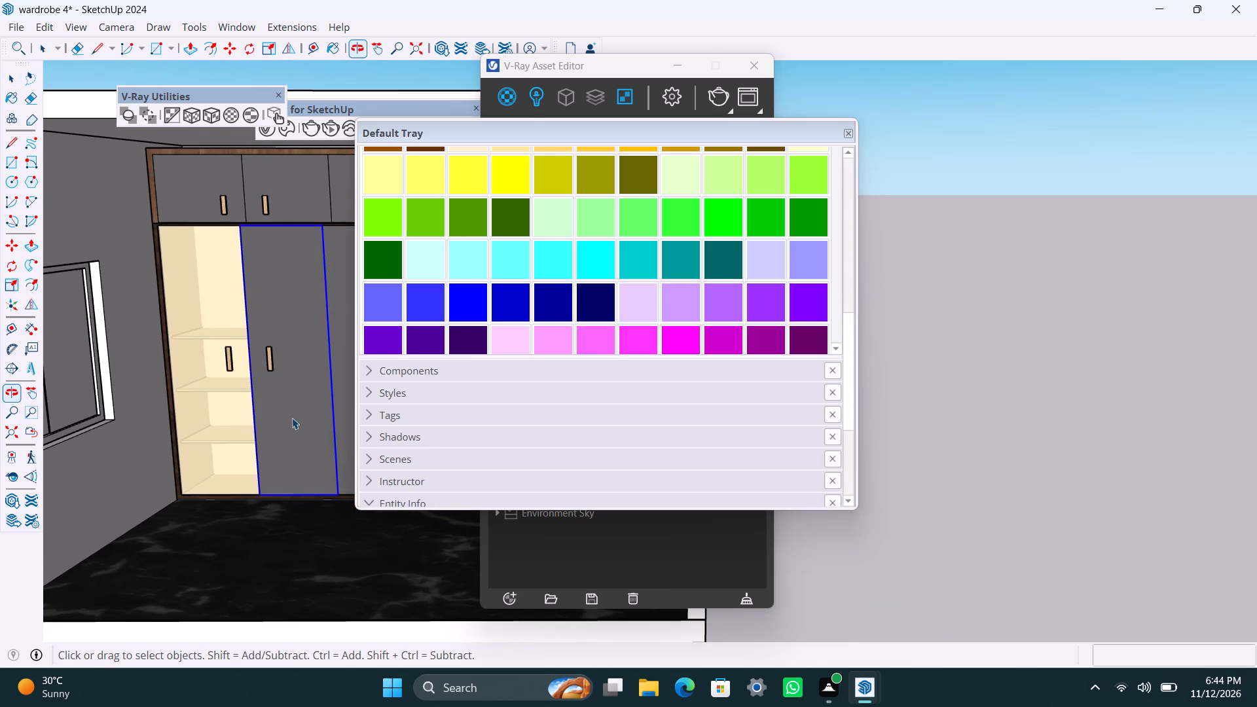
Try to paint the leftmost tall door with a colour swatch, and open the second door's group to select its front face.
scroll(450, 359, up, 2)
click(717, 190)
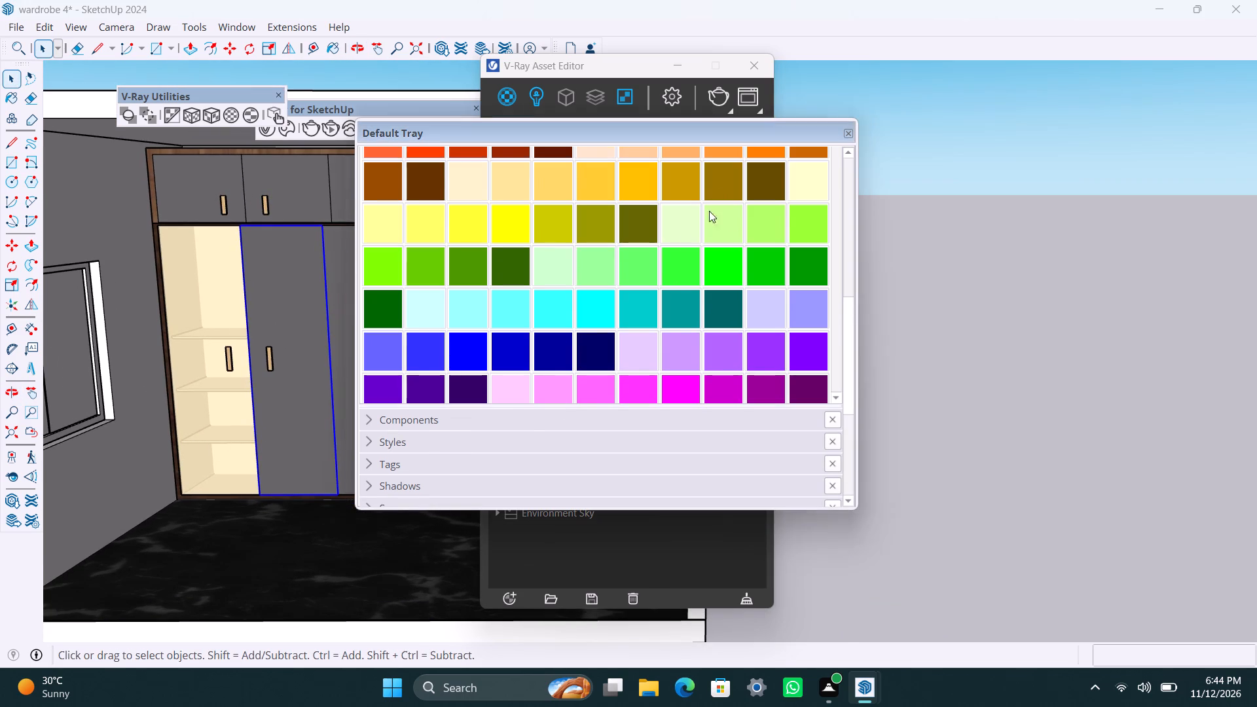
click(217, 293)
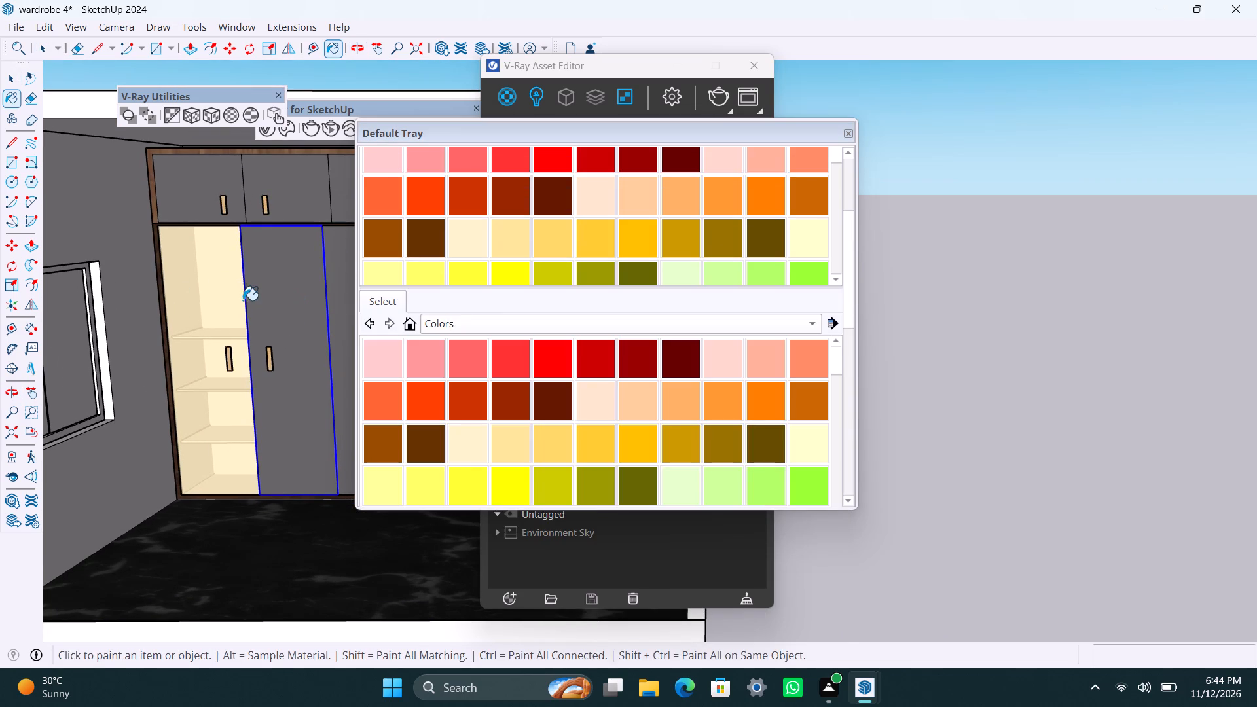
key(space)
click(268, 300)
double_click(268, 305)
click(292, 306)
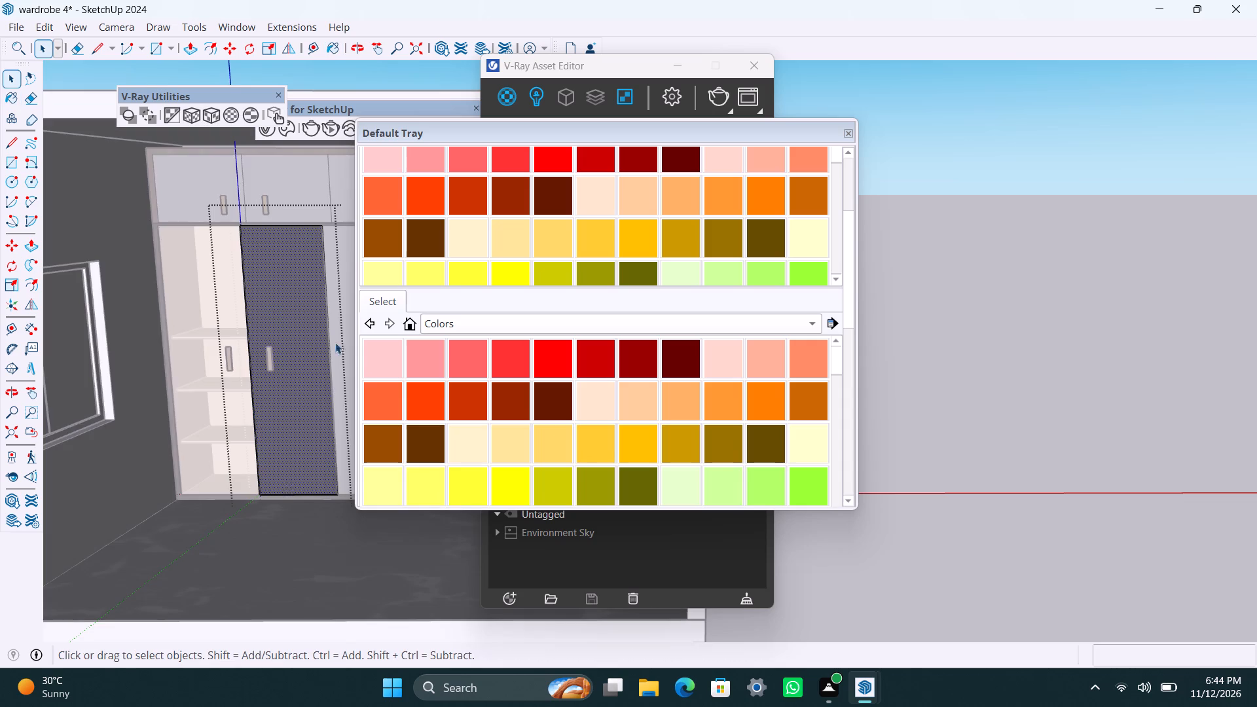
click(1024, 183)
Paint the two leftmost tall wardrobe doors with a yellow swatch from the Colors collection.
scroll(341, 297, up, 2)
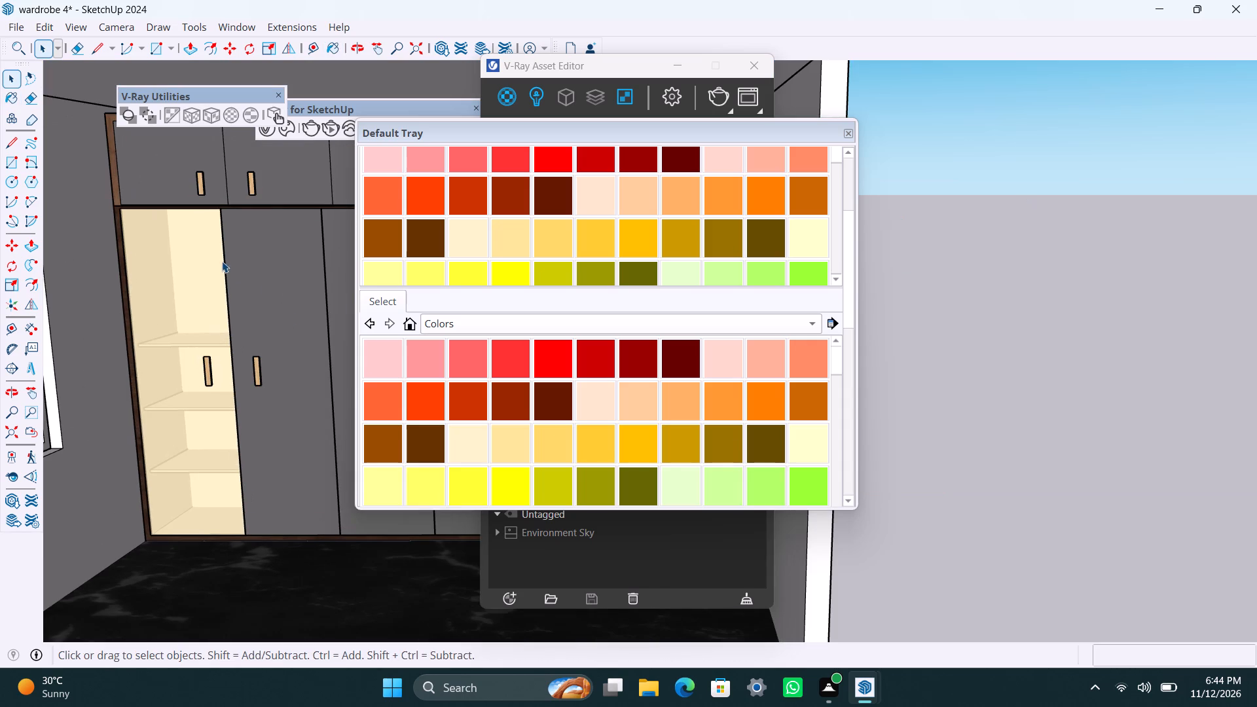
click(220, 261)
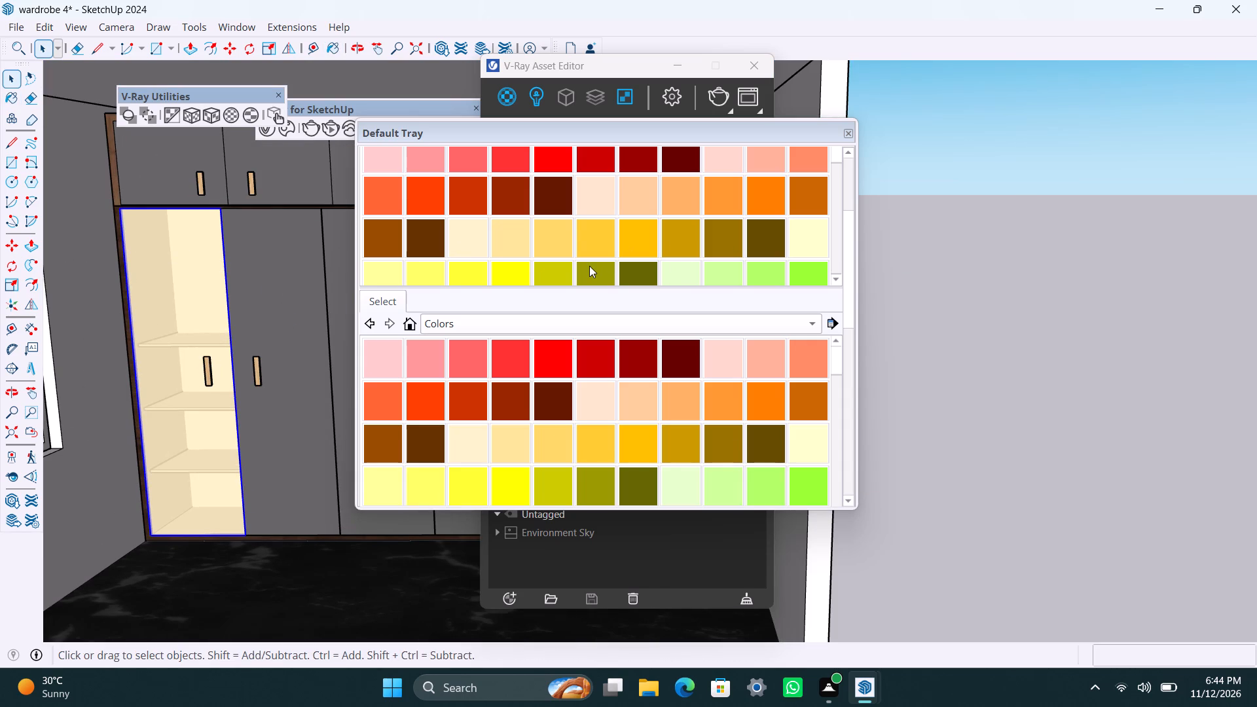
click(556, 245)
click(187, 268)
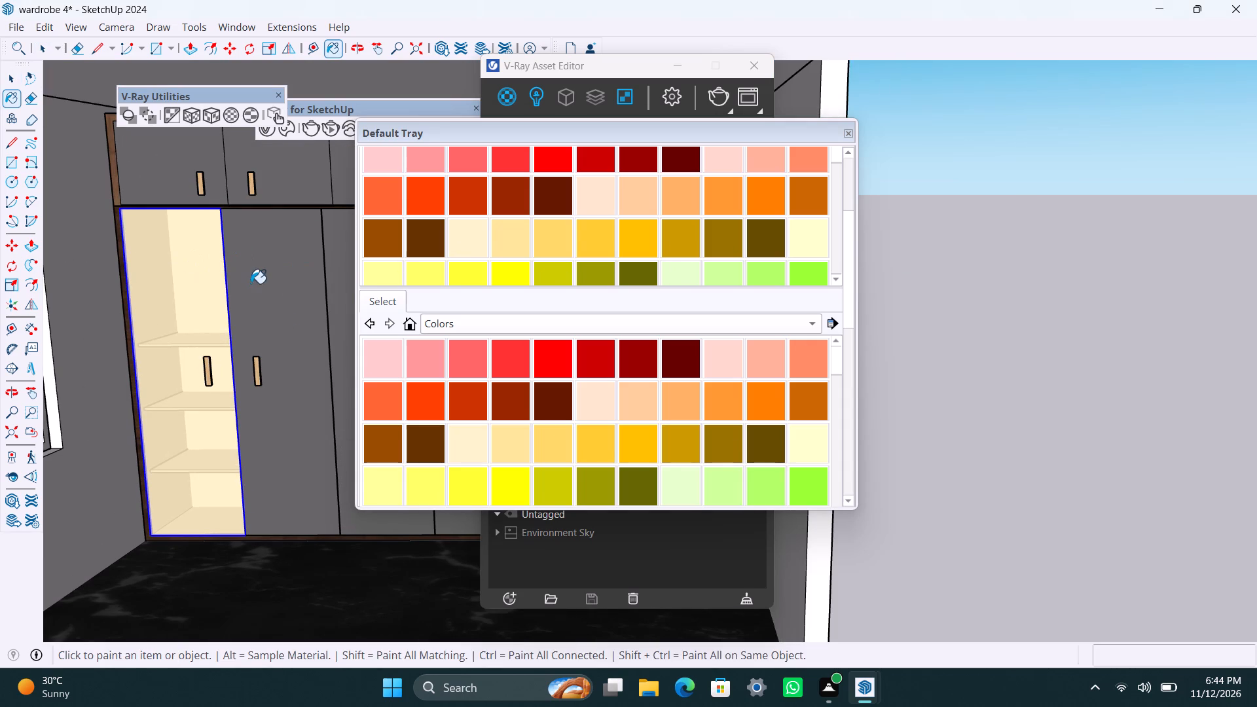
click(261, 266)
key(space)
Repaint the two leftmost tall wardrobe doors with a pale yellow swatch from the Colors collection.
scroll(474, 329, down, 2)
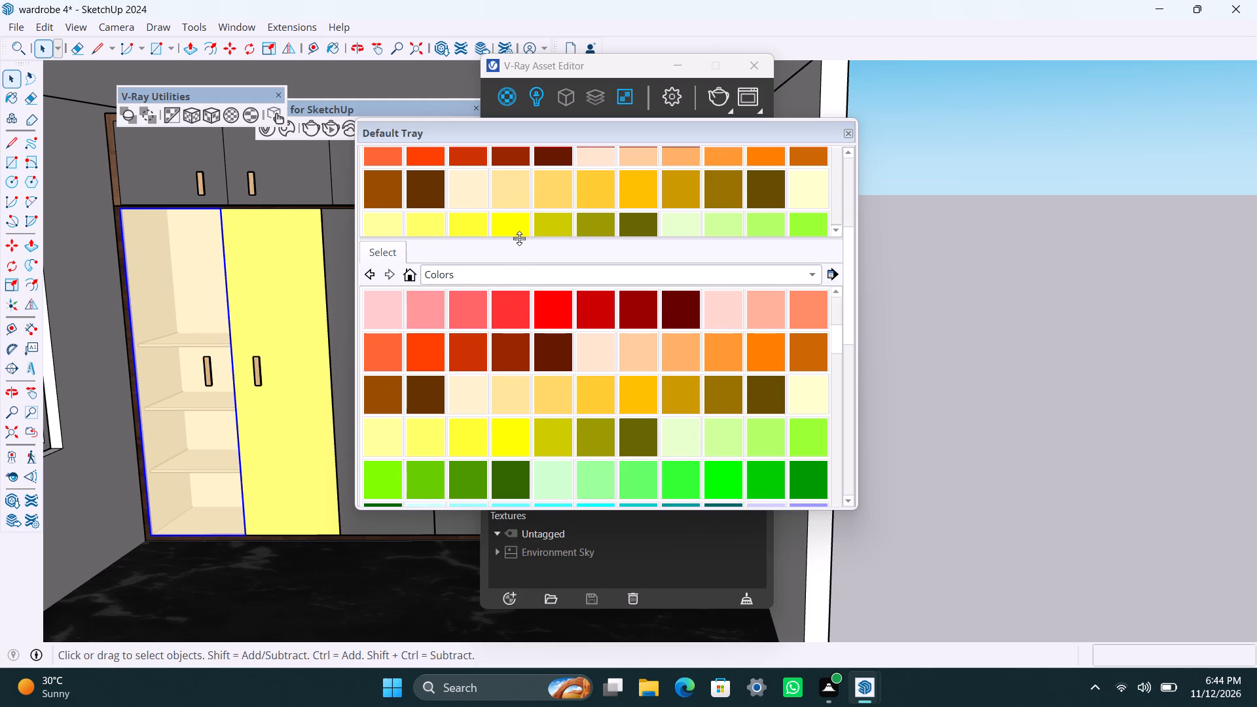
scroll(511, 213, up, 2)
click(511, 207)
click(271, 303)
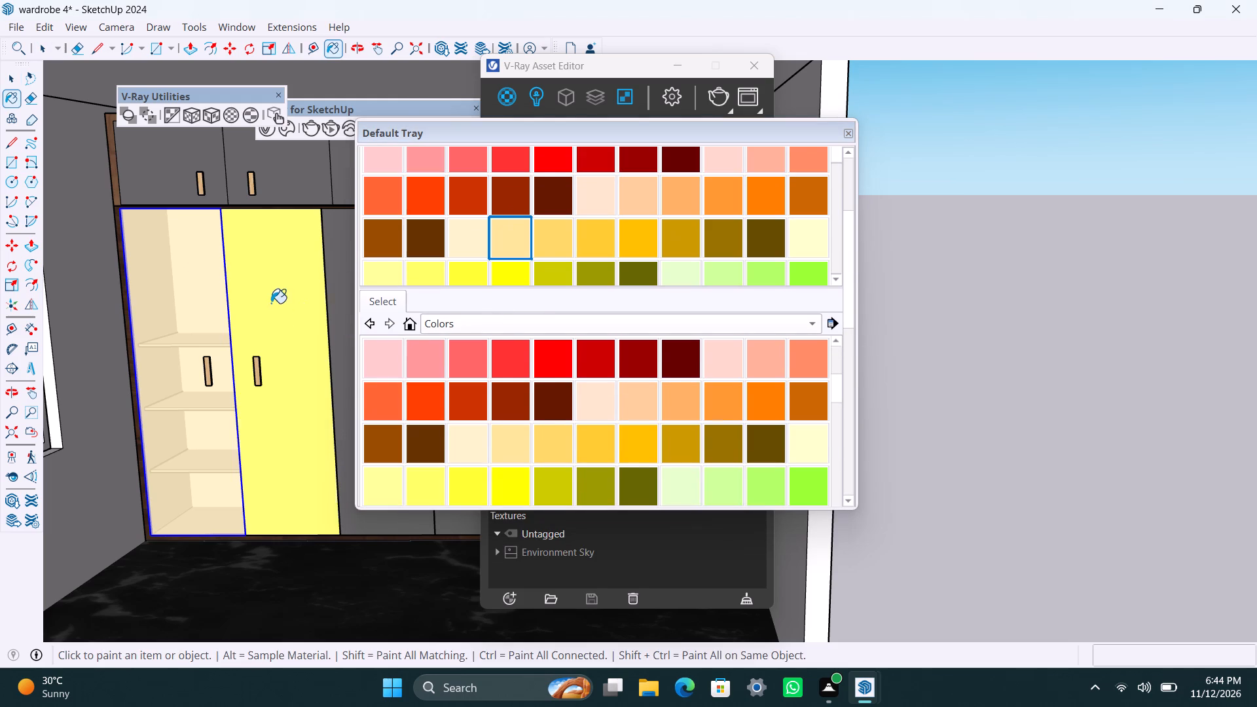
click(171, 307)
key(space)
Paint the front face inside the leftmost tall door's group with the same pale yellow swatch, and leave the group.
scroll(179, 362, down, 2)
double_click(179, 326)
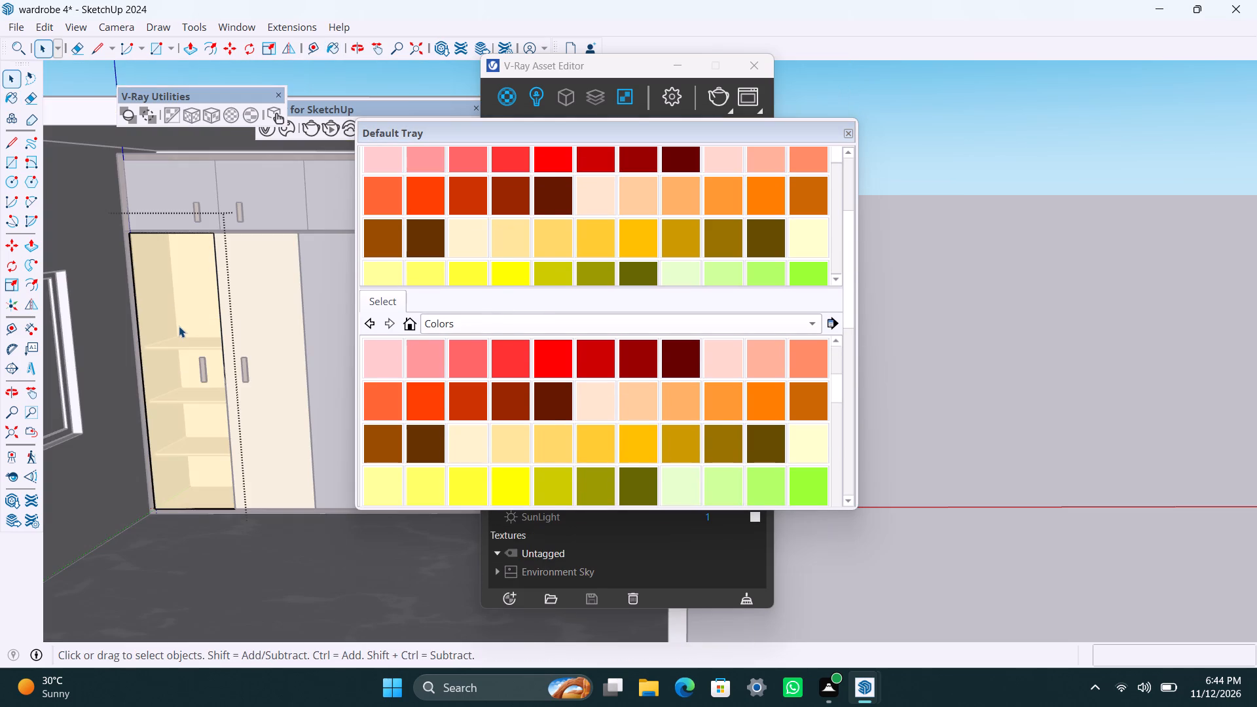
click(181, 323)
drag(505, 231, 504, 237)
click(209, 275)
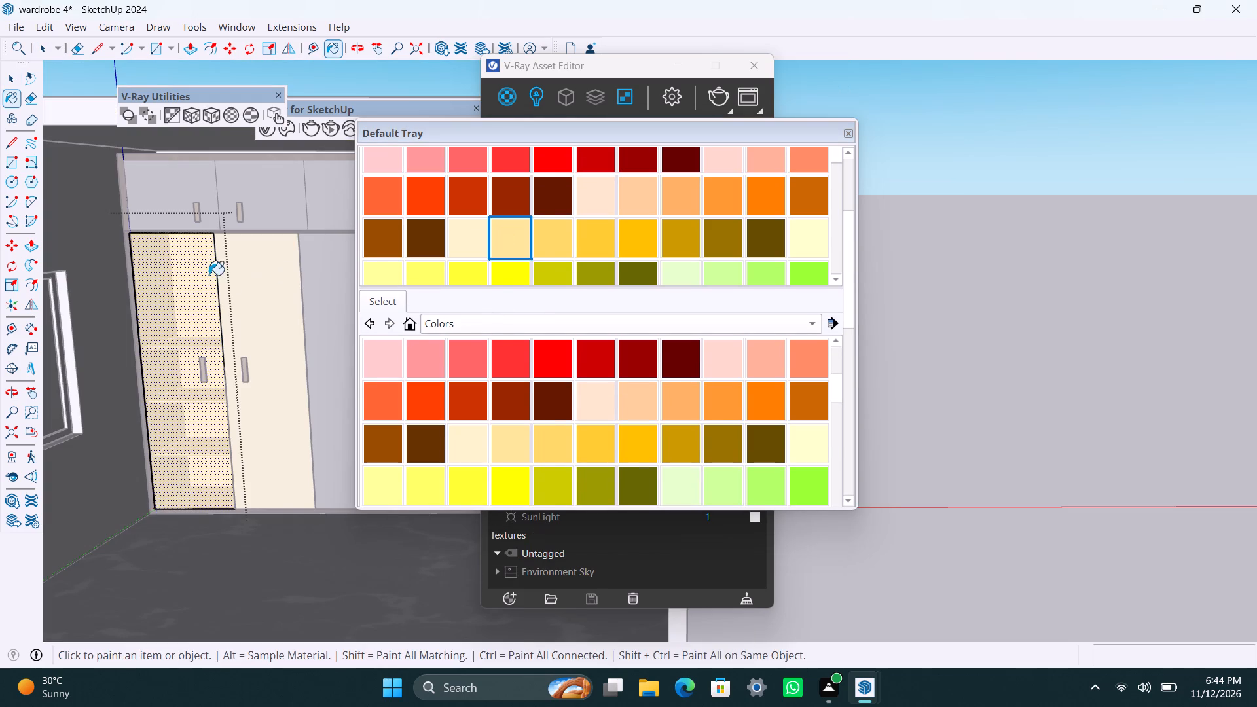
click(279, 303)
key(space)
click(281, 407)
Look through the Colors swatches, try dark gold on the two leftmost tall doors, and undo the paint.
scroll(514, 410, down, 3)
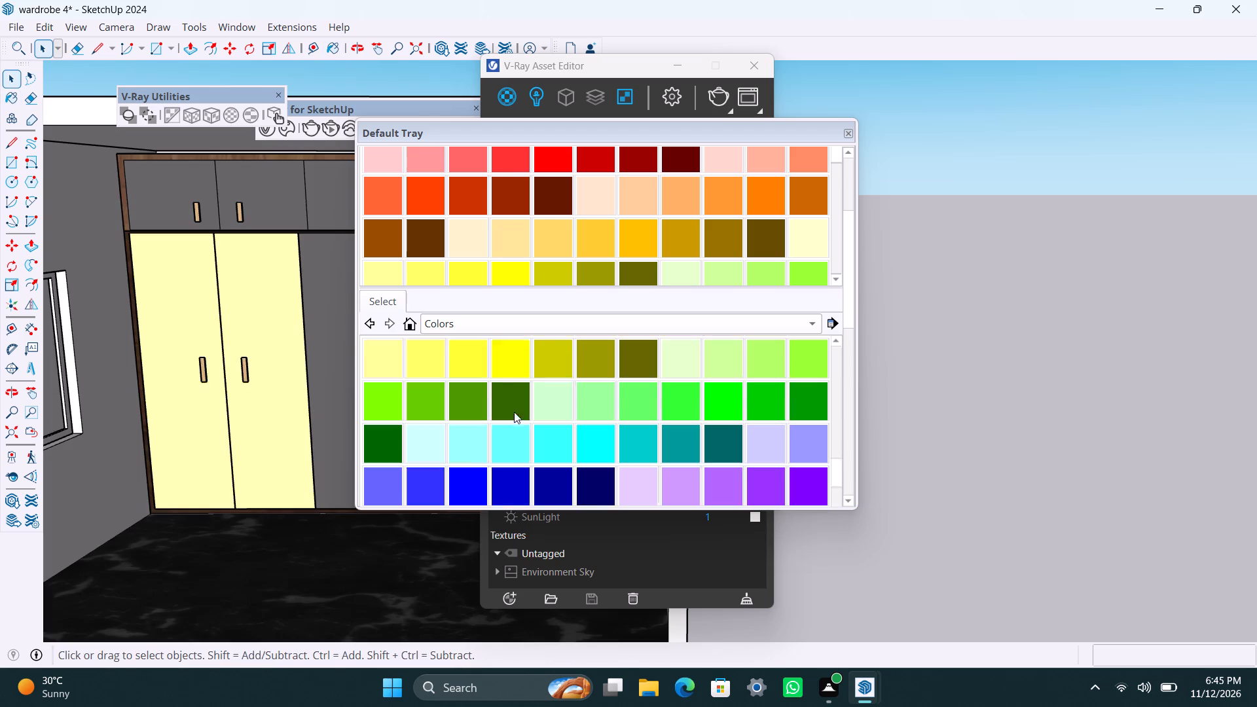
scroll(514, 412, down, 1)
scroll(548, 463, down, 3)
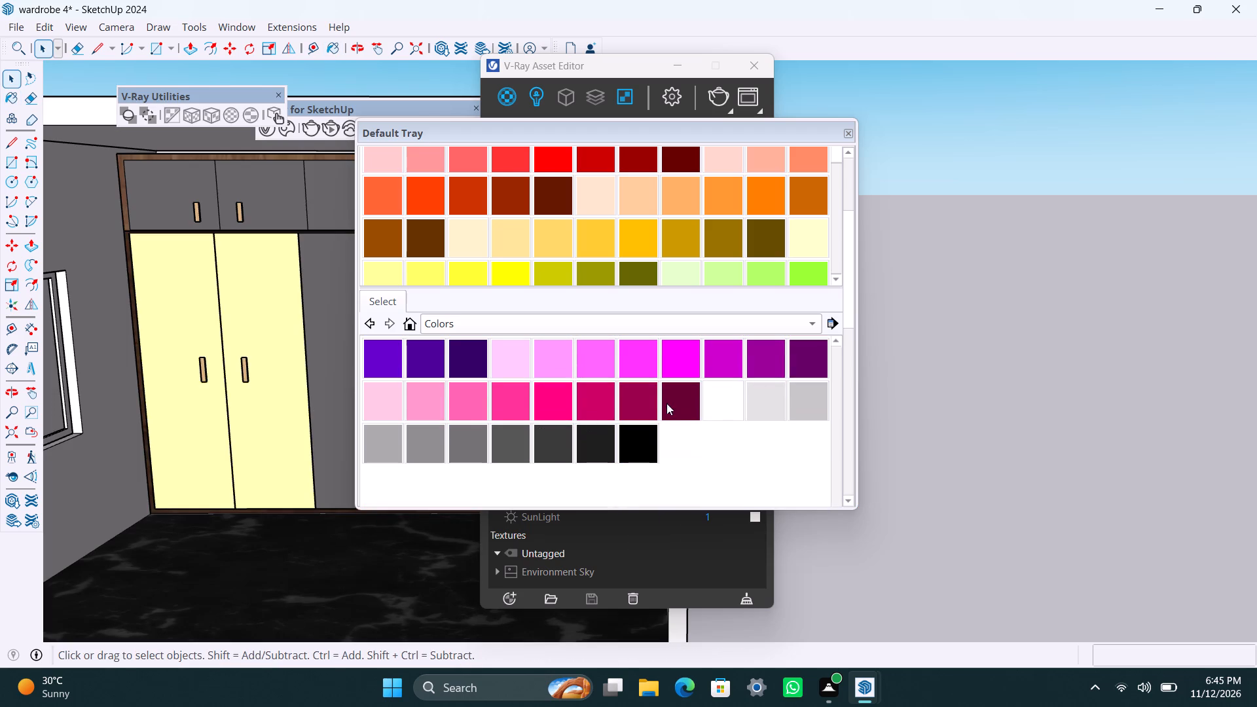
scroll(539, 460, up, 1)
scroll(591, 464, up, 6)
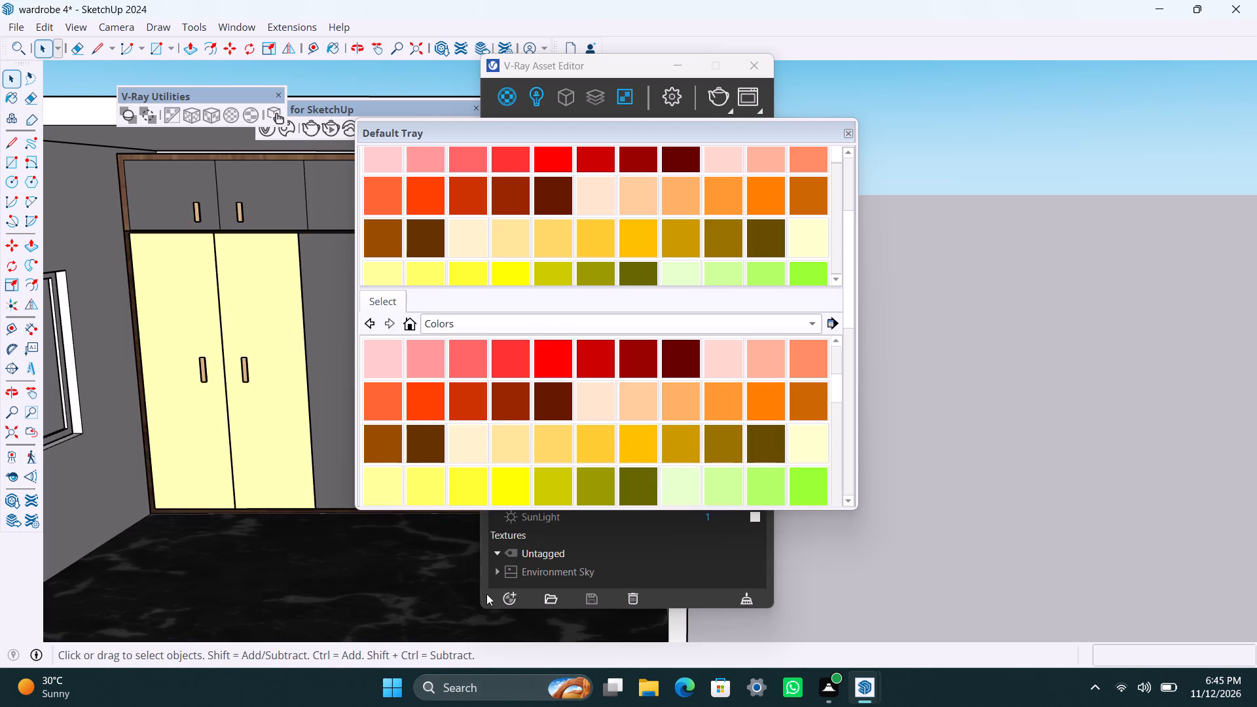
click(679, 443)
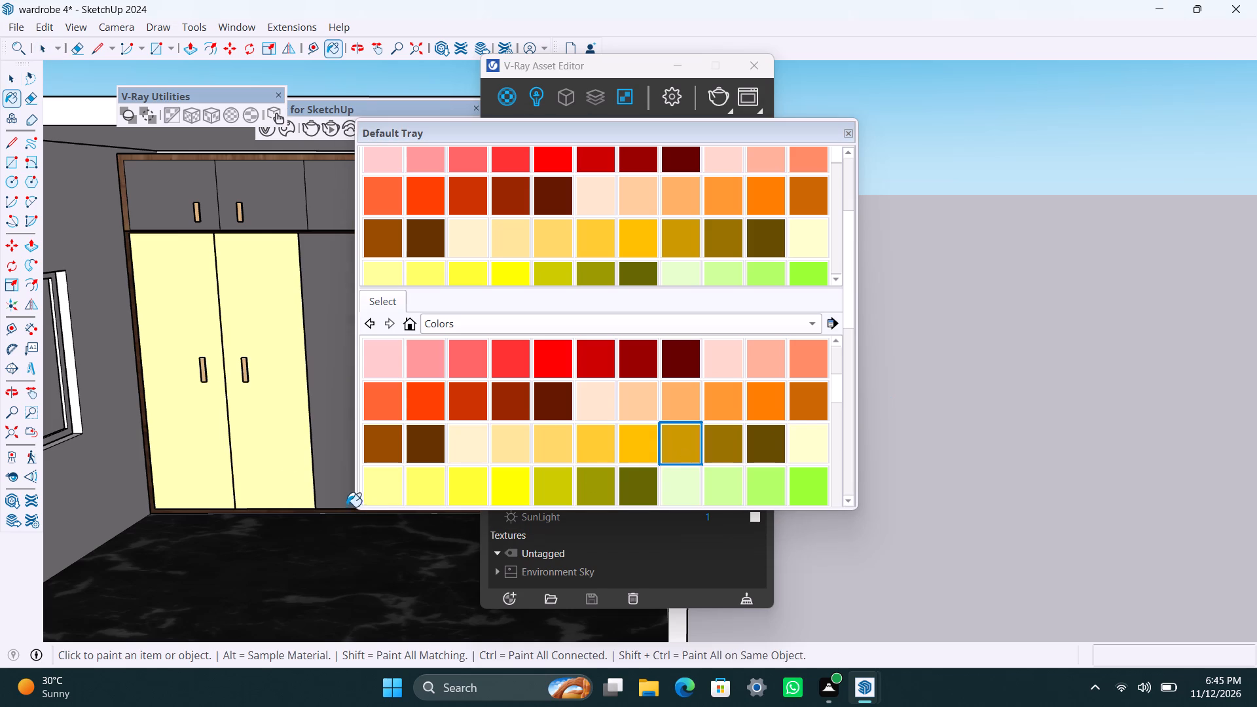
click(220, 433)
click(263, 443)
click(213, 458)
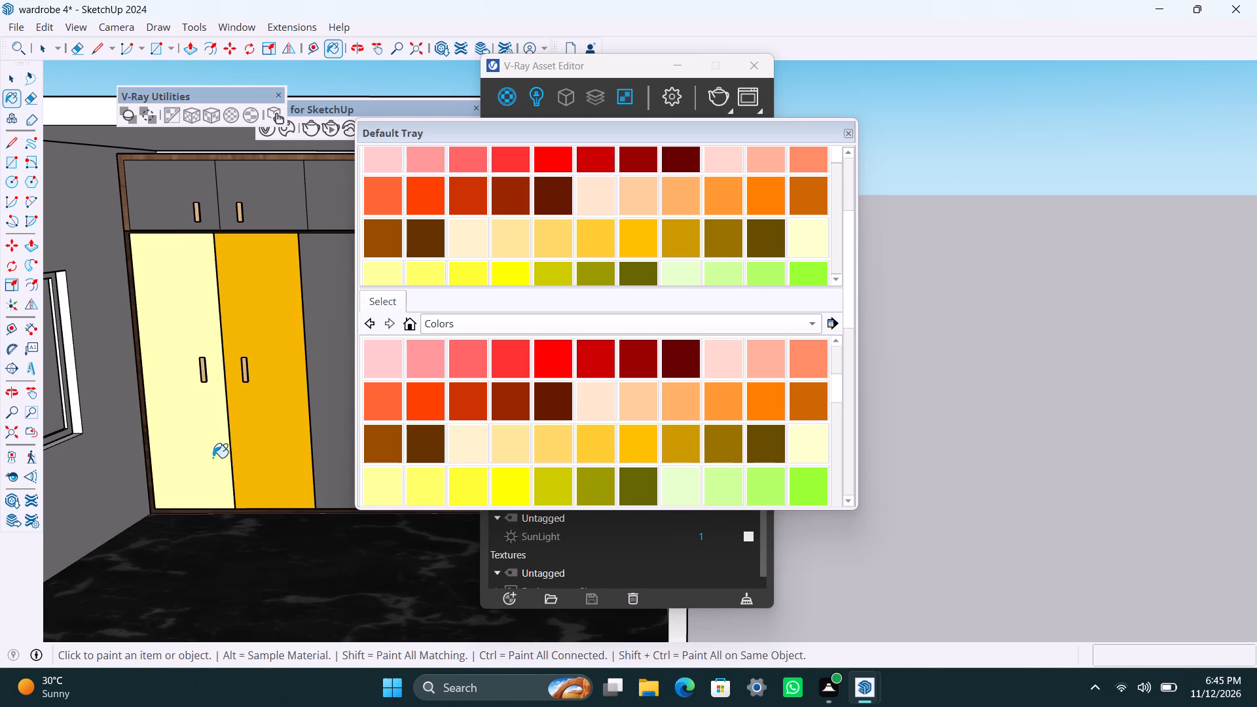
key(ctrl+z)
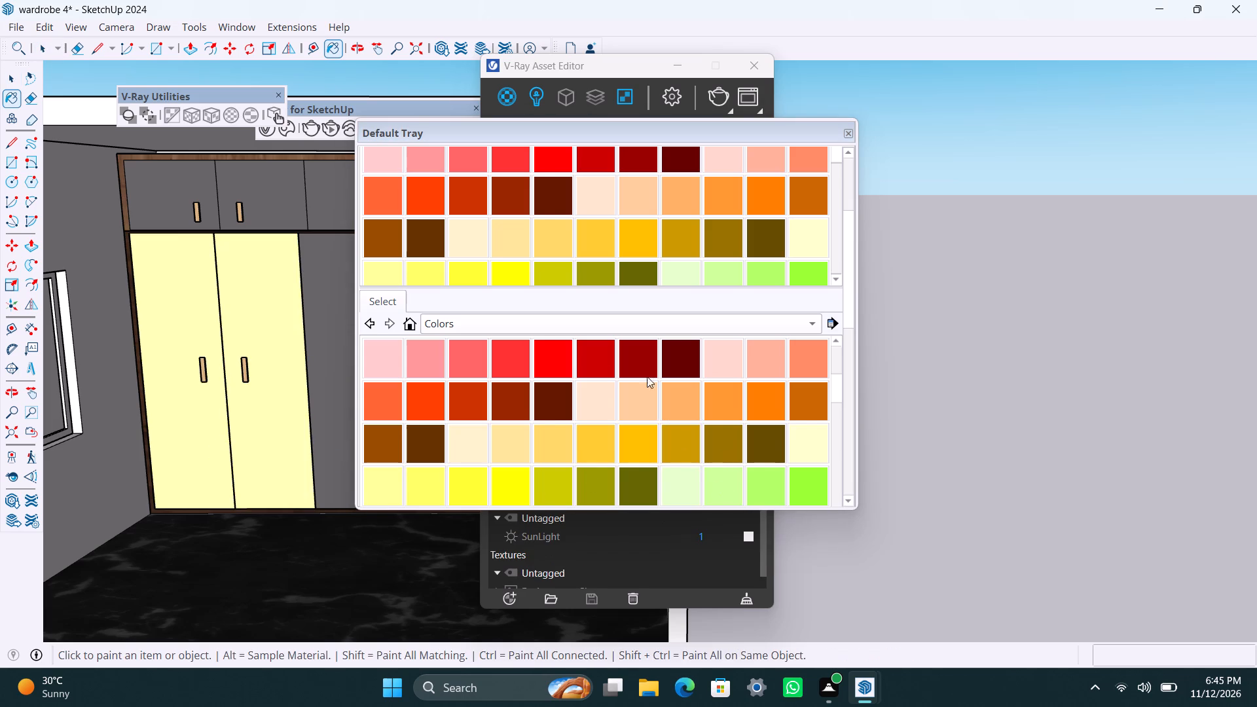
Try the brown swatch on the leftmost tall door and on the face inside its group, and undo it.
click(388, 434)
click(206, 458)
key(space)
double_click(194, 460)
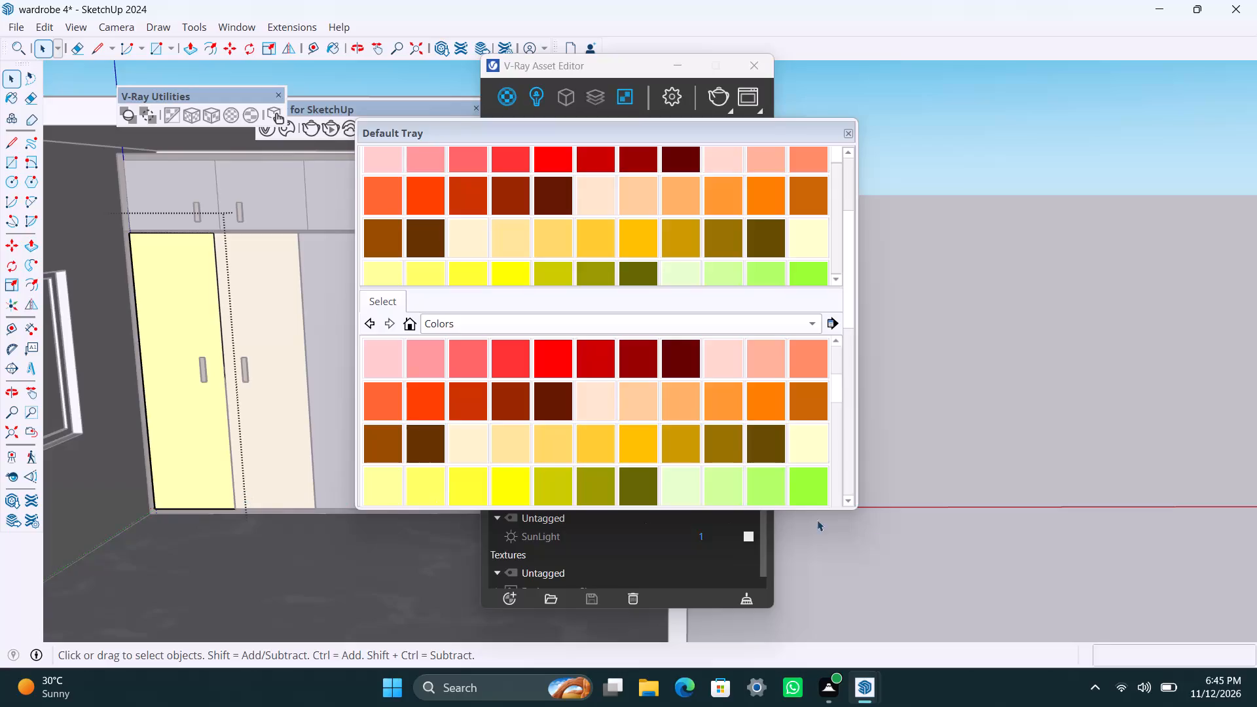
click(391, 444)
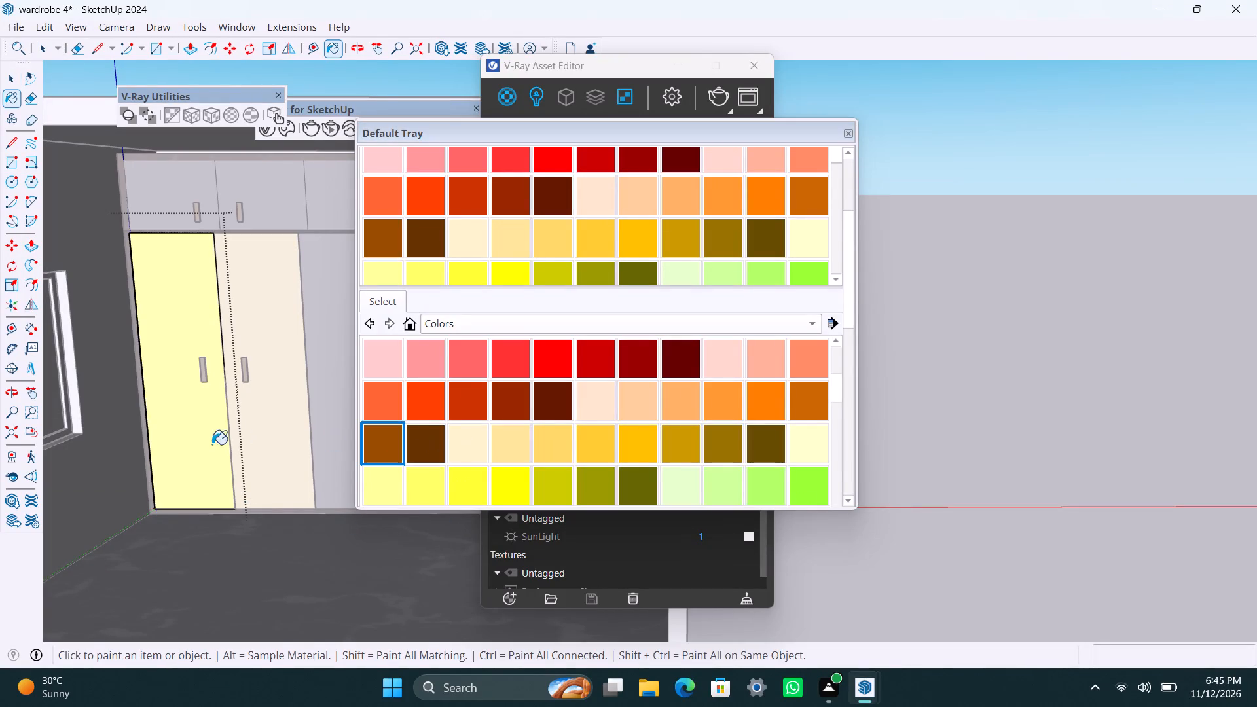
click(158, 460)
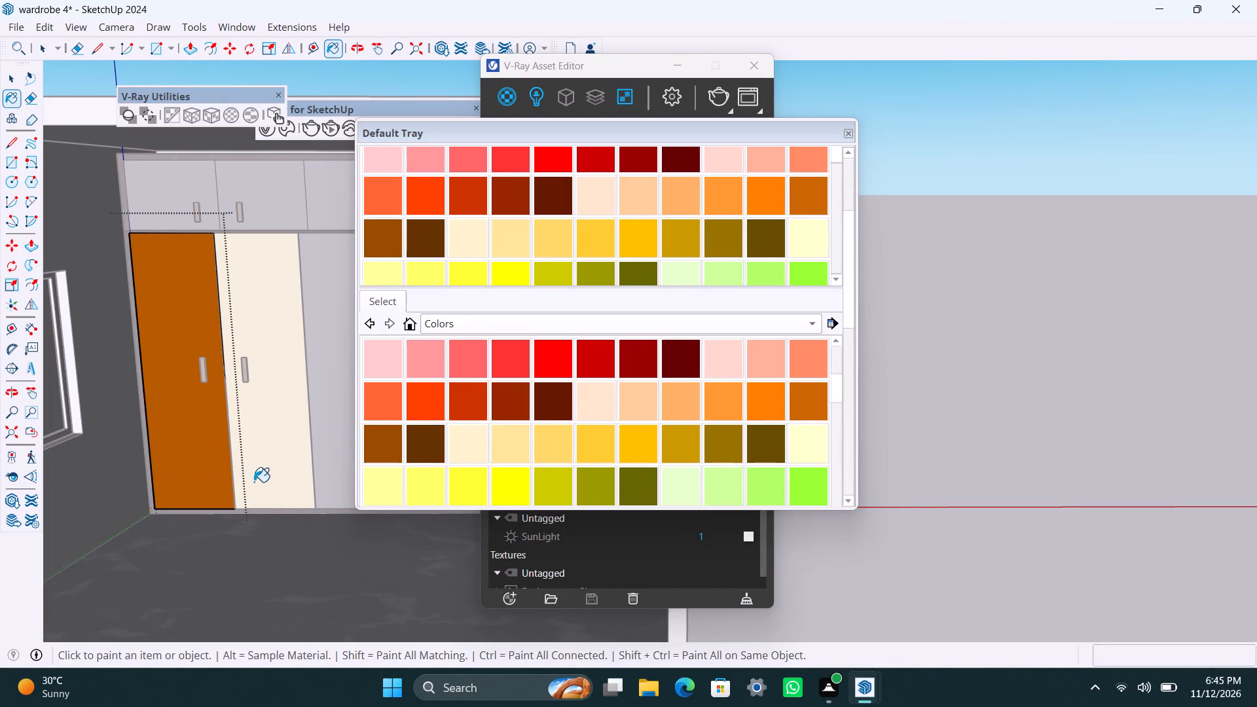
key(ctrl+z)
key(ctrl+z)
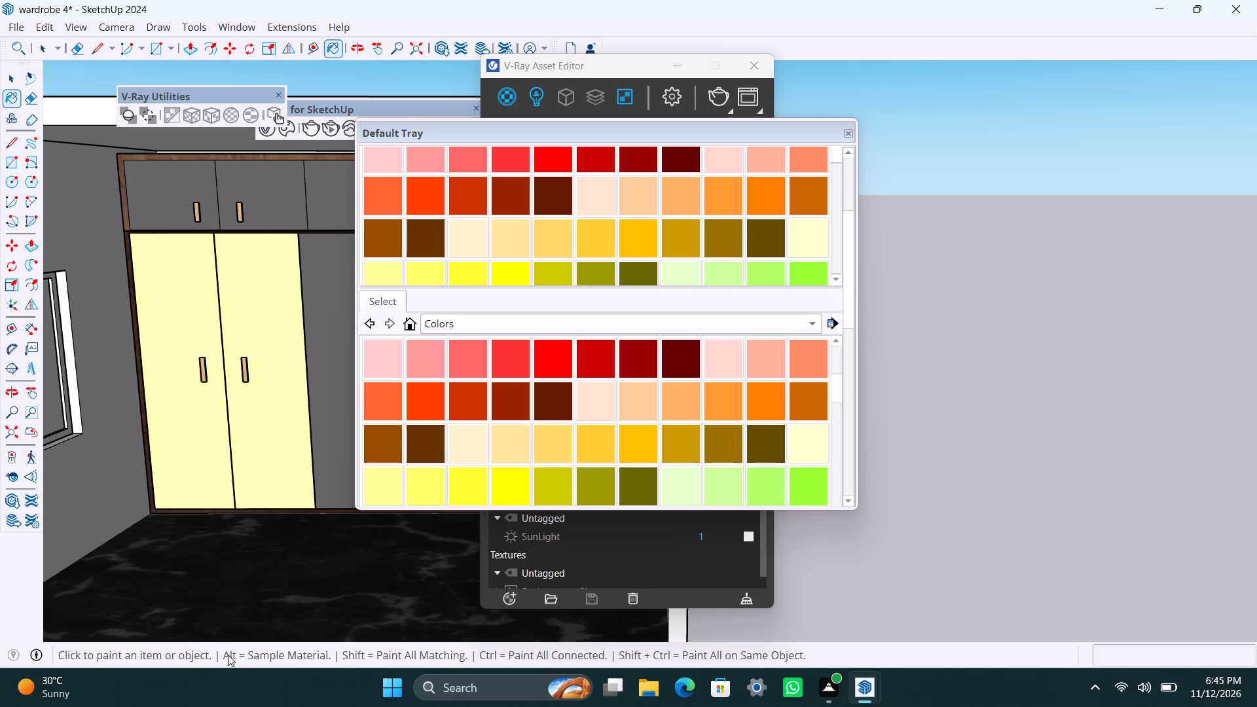
Save the wardrobe 4 model.
key(ctrl+s)
Look through the Colors swatches and the colour, texture and opacity settings for another door colour.
scroll(457, 442, down, 3)
scroll(544, 474, down, 1)
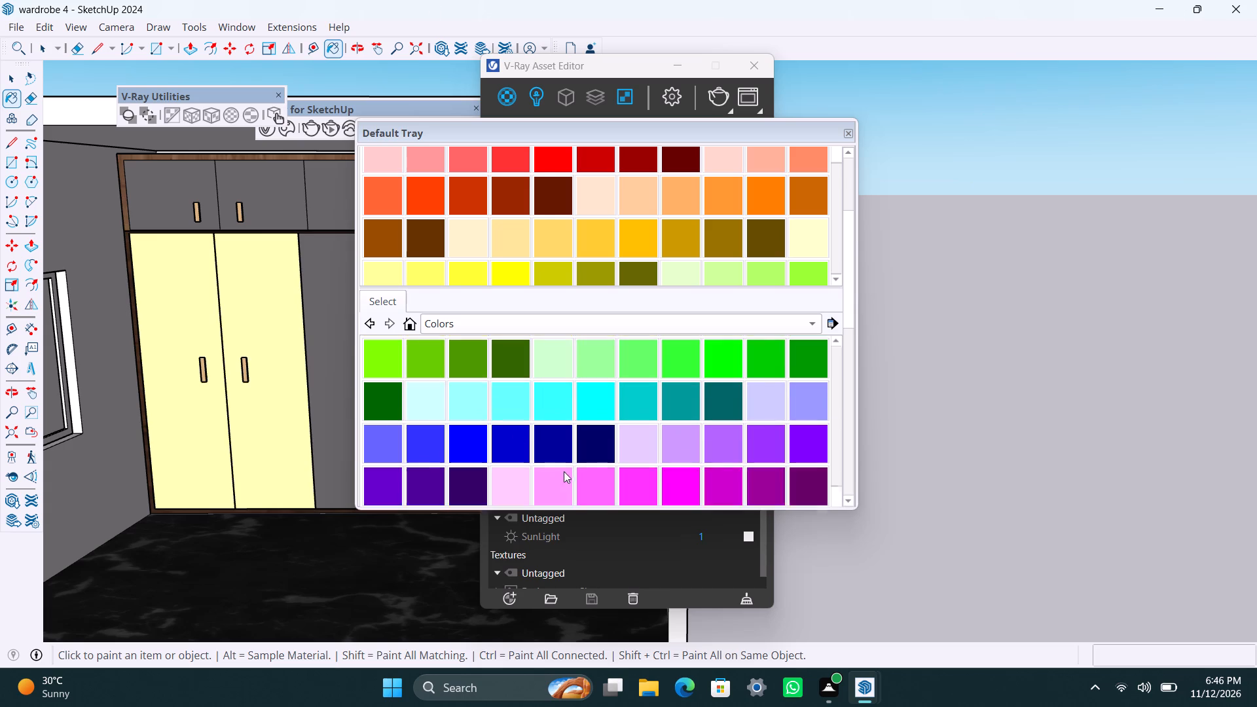
scroll(564, 471, down, 1)
scroll(663, 450, down, 2)
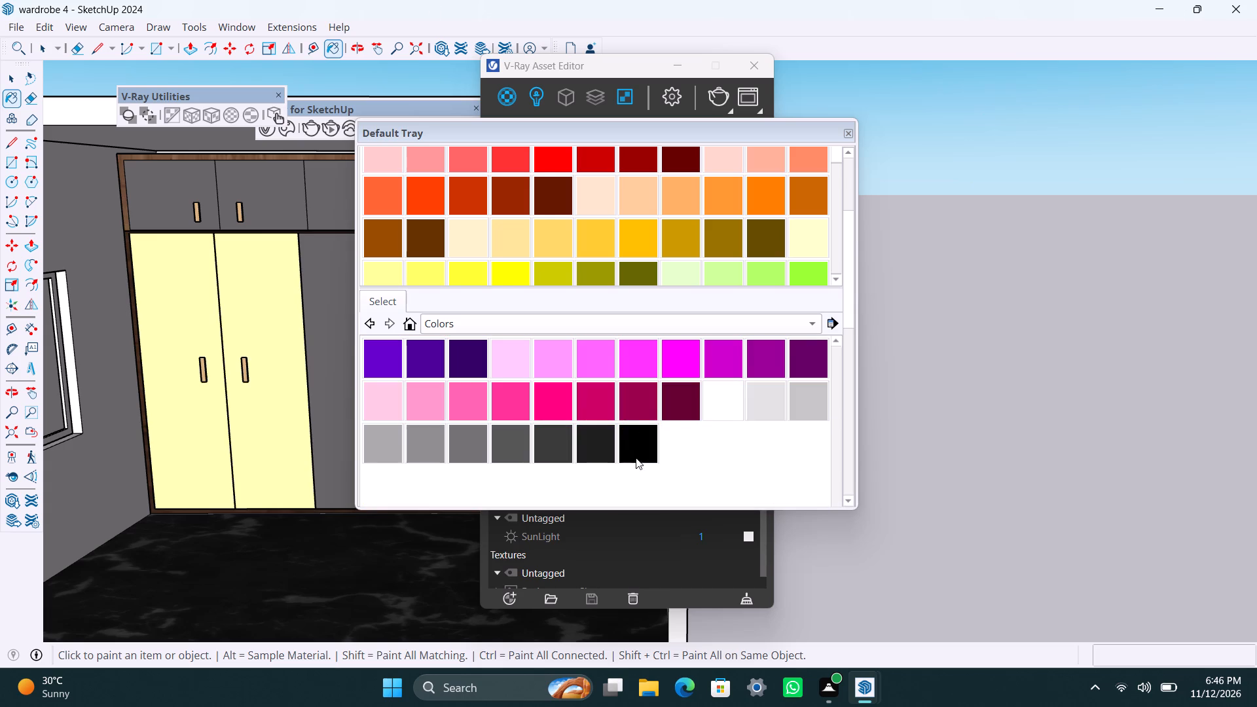
click(730, 240)
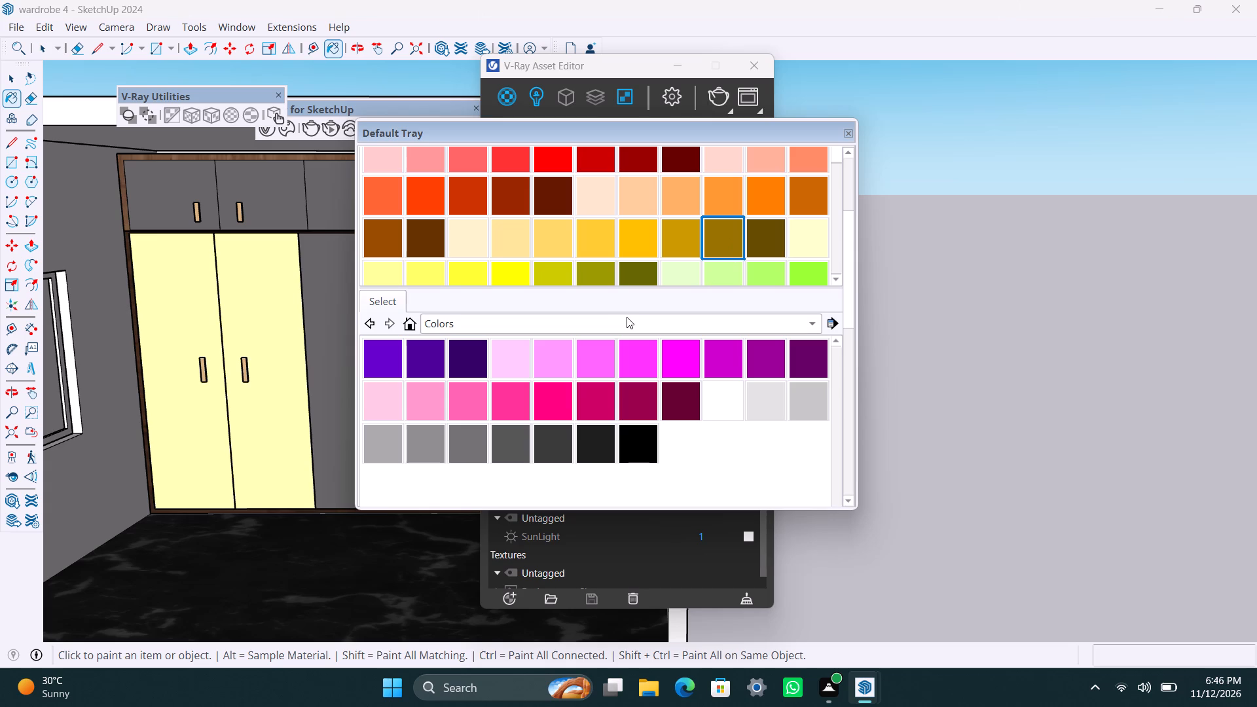
scroll(588, 266, up, 4)
scroll(824, 229, up, 6)
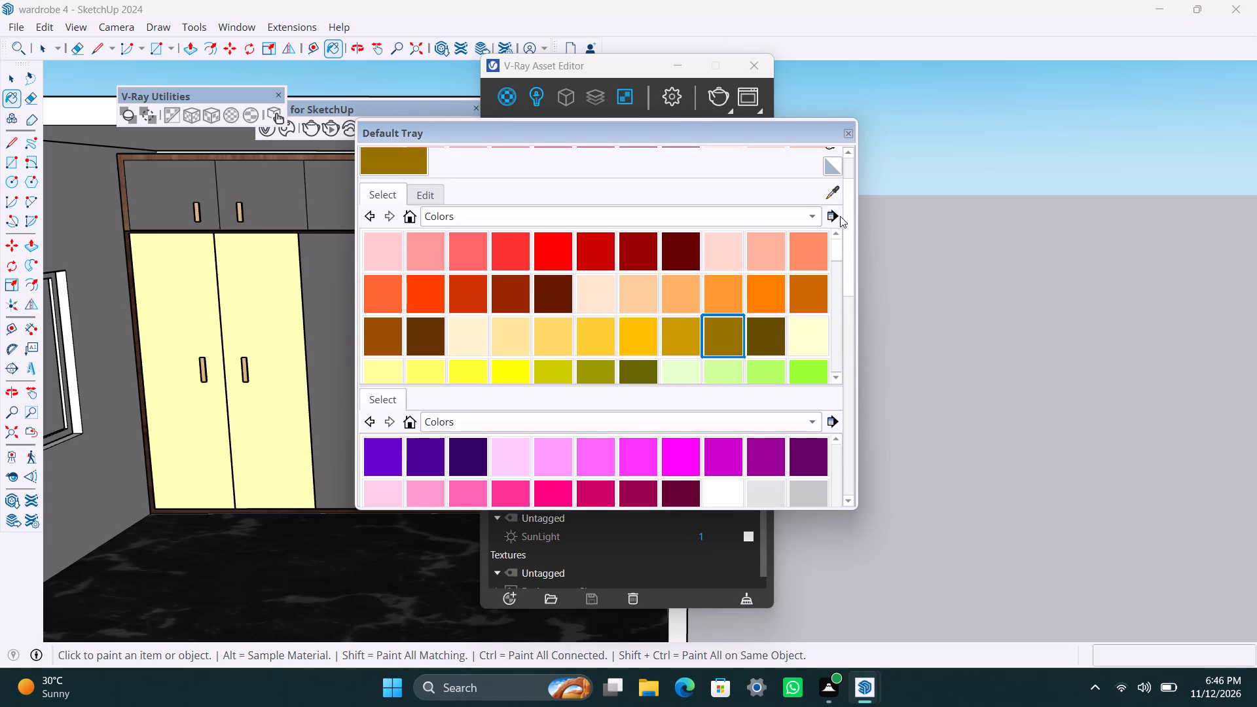
scroll(668, 326, up, 3)
scroll(532, 354, up, 3)
scroll(488, 283, up, 3)
click(423, 195)
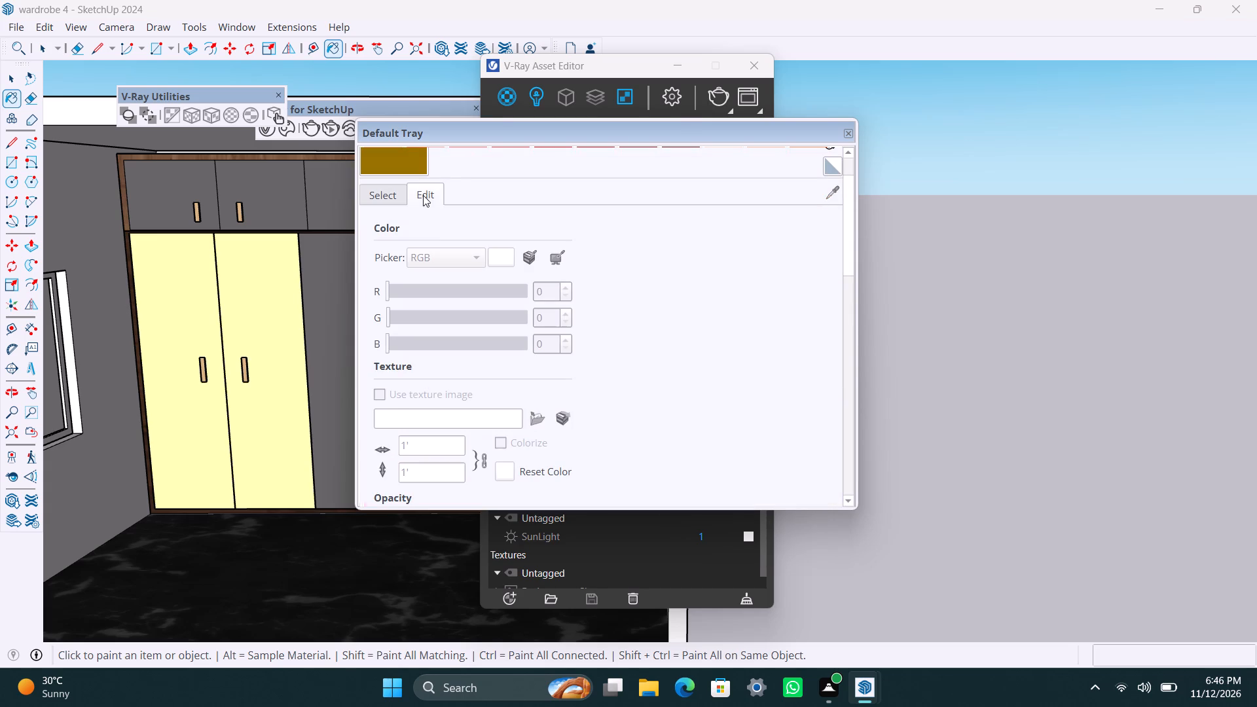
click(413, 164)
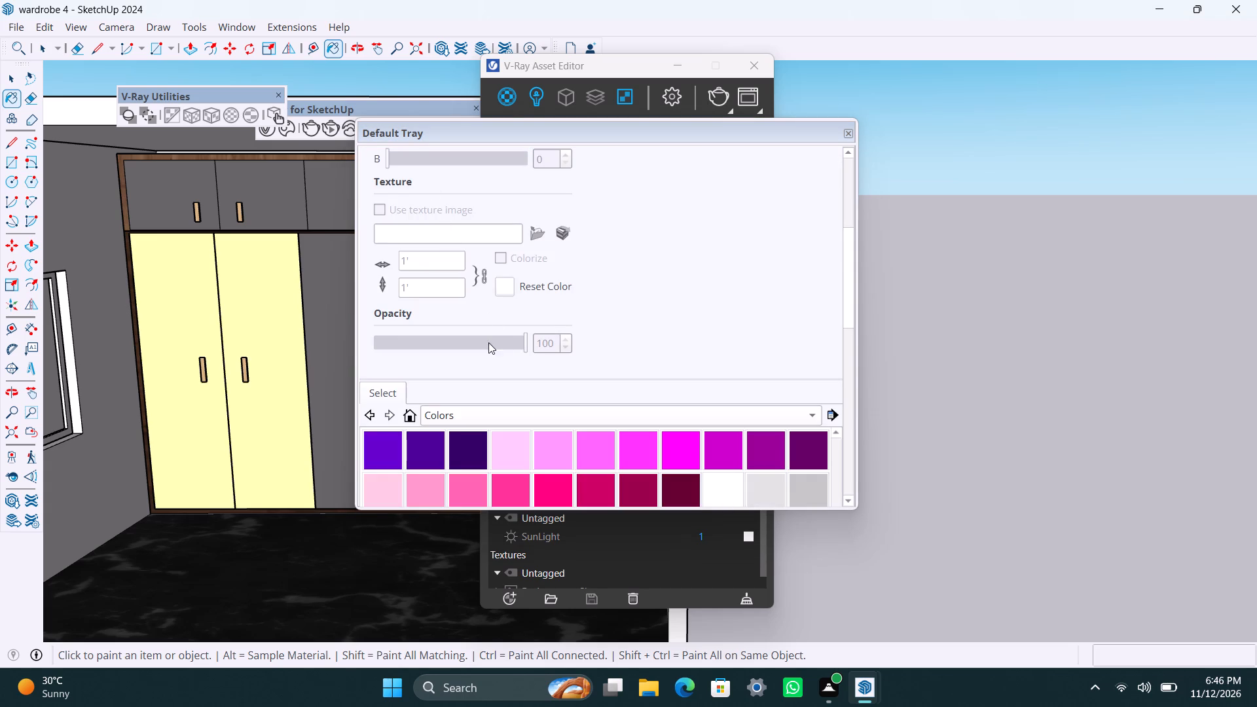
click(554, 345)
click(486, 448)
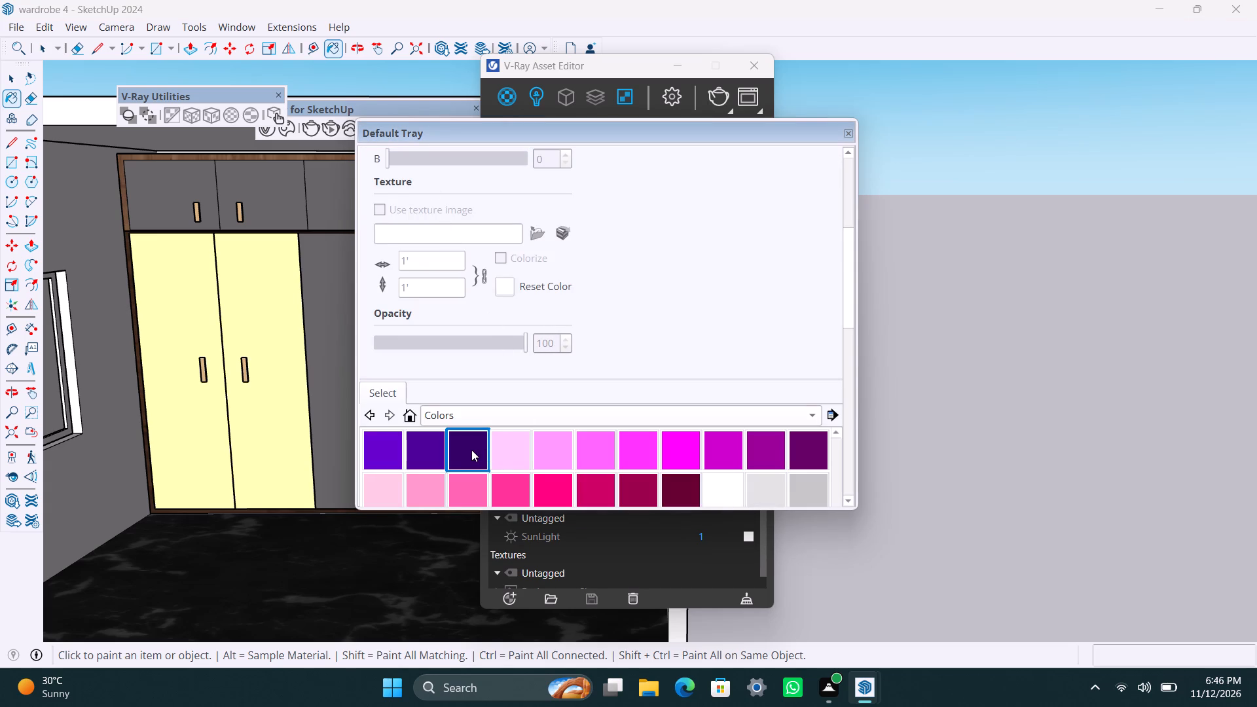
click(485, 450)
scroll(504, 338, up, 4)
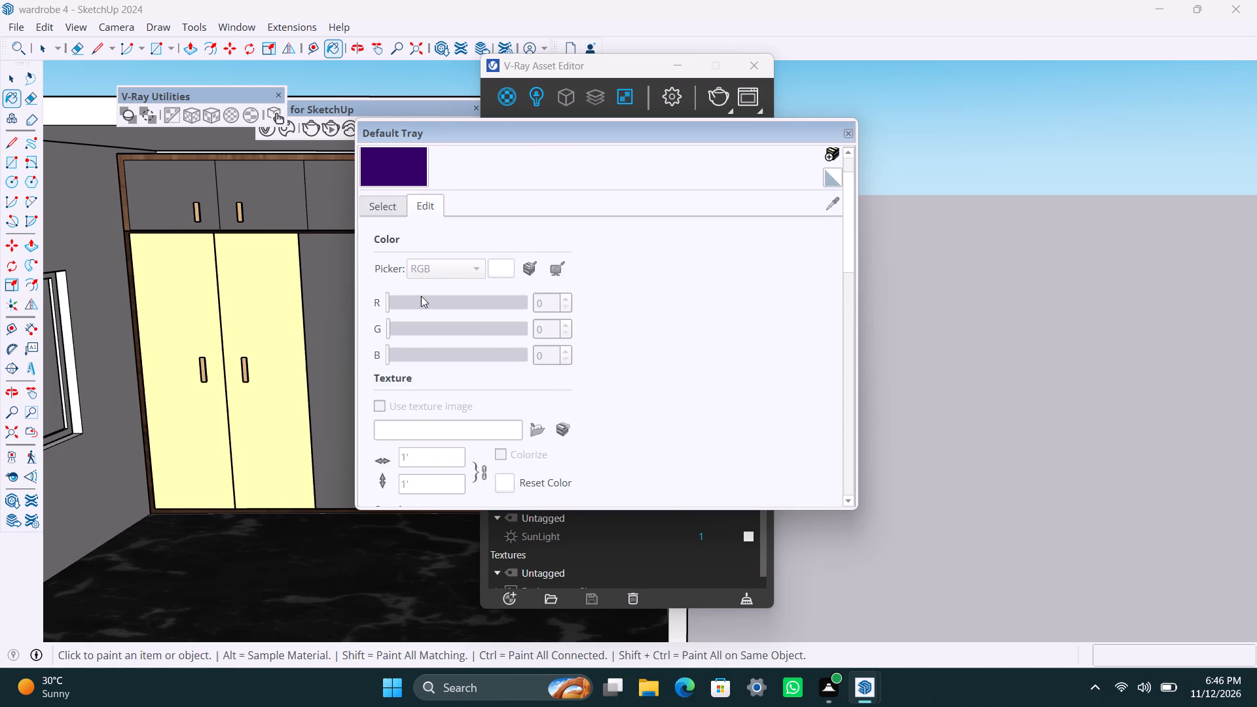
scroll(399, 181, up, 3)
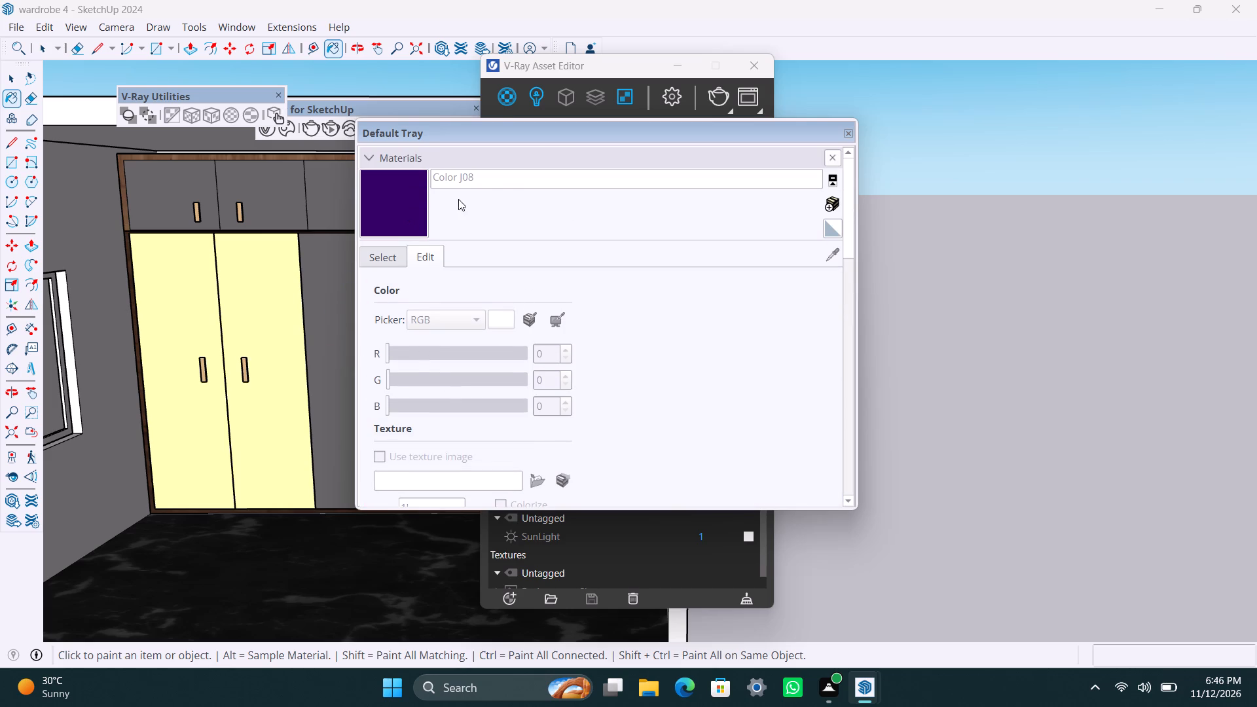
click(509, 193)
click(397, 202)
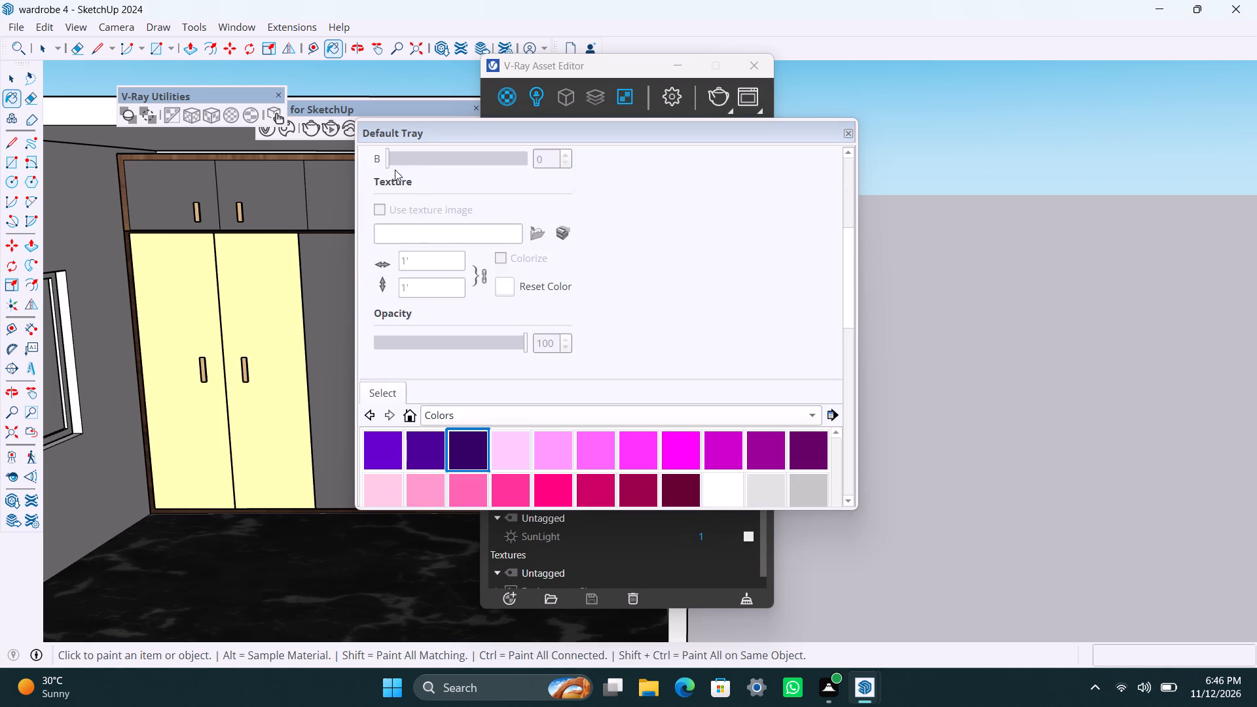
drag(388, 166, 397, 172)
scroll(435, 437, down, 3)
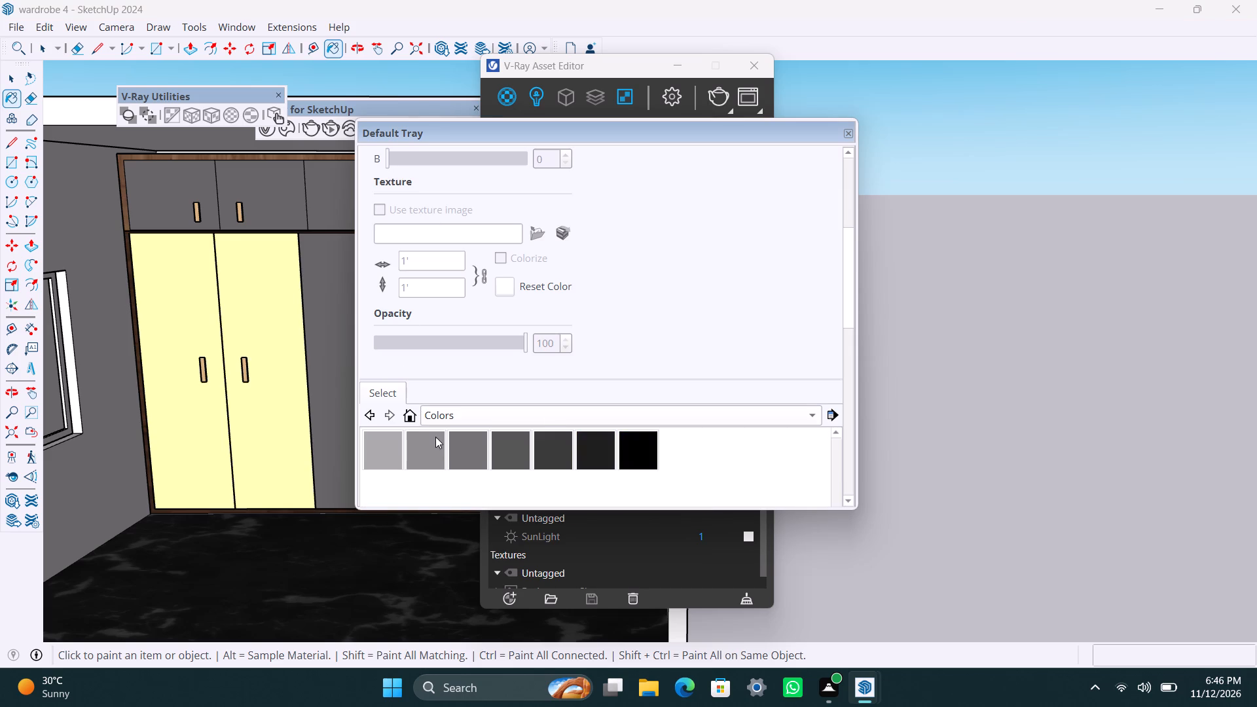
scroll(438, 437, down, 4)
Switch to the Colors-Named collection and paint the front face inside the leftmost tall door's group with the copper-brown swatch.
click(791, 416)
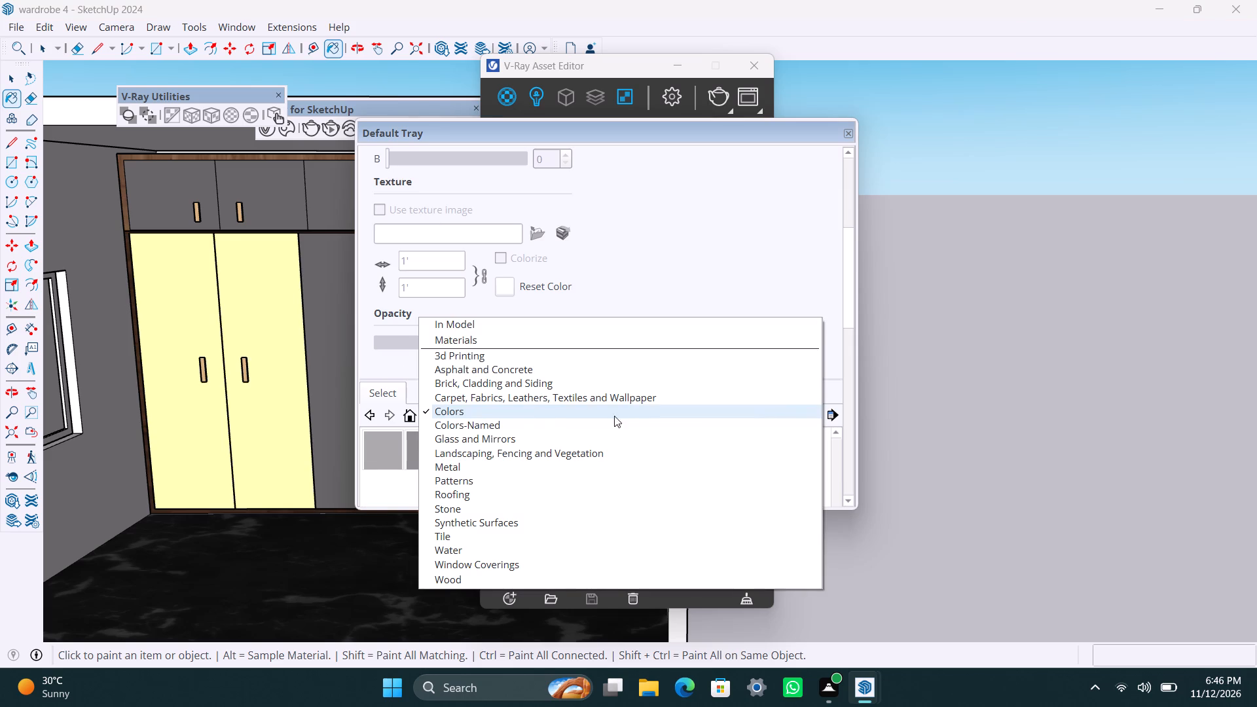
click(501, 425)
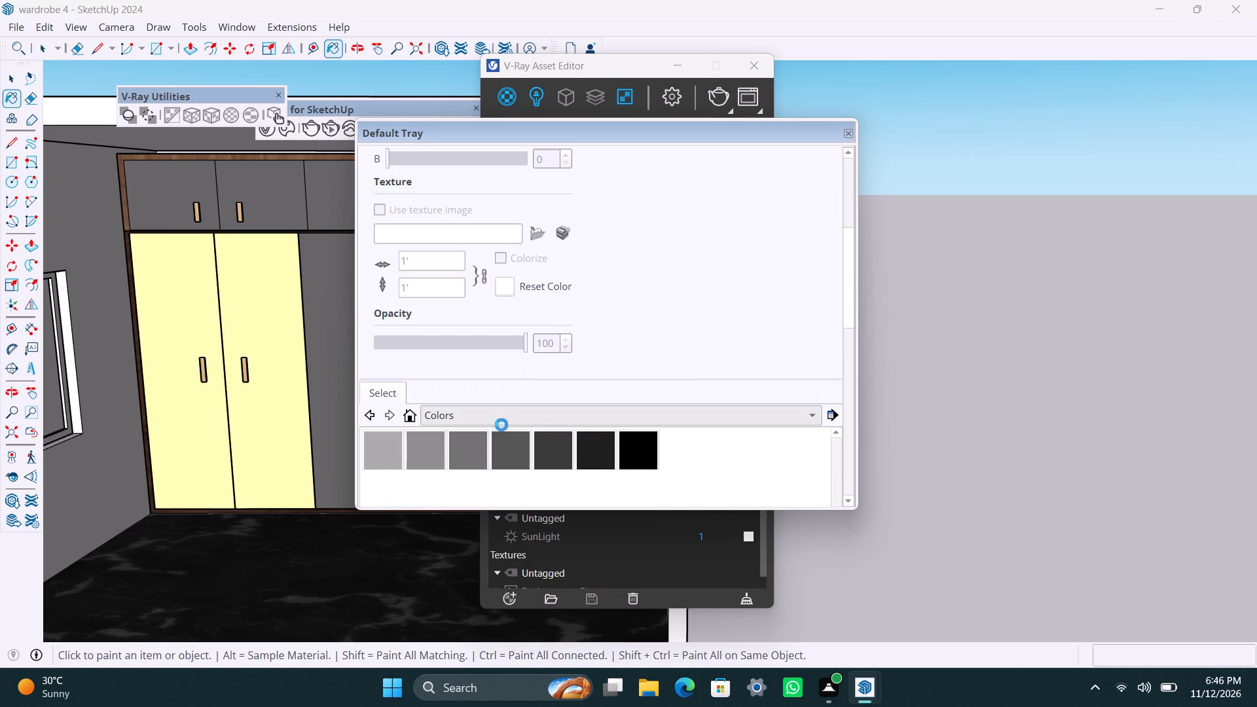
scroll(607, 473, down, 3)
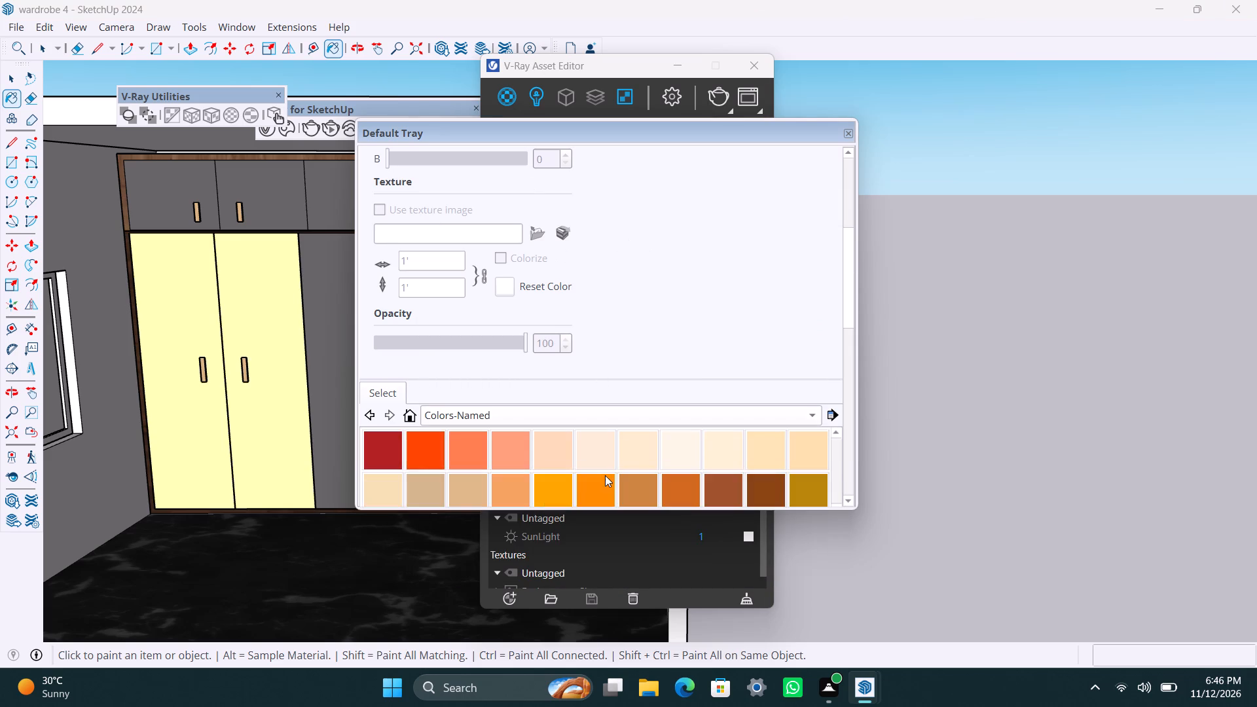
scroll(602, 475, up, 1)
scroll(638, 518, down, 2)
scroll(593, 479, down, 2)
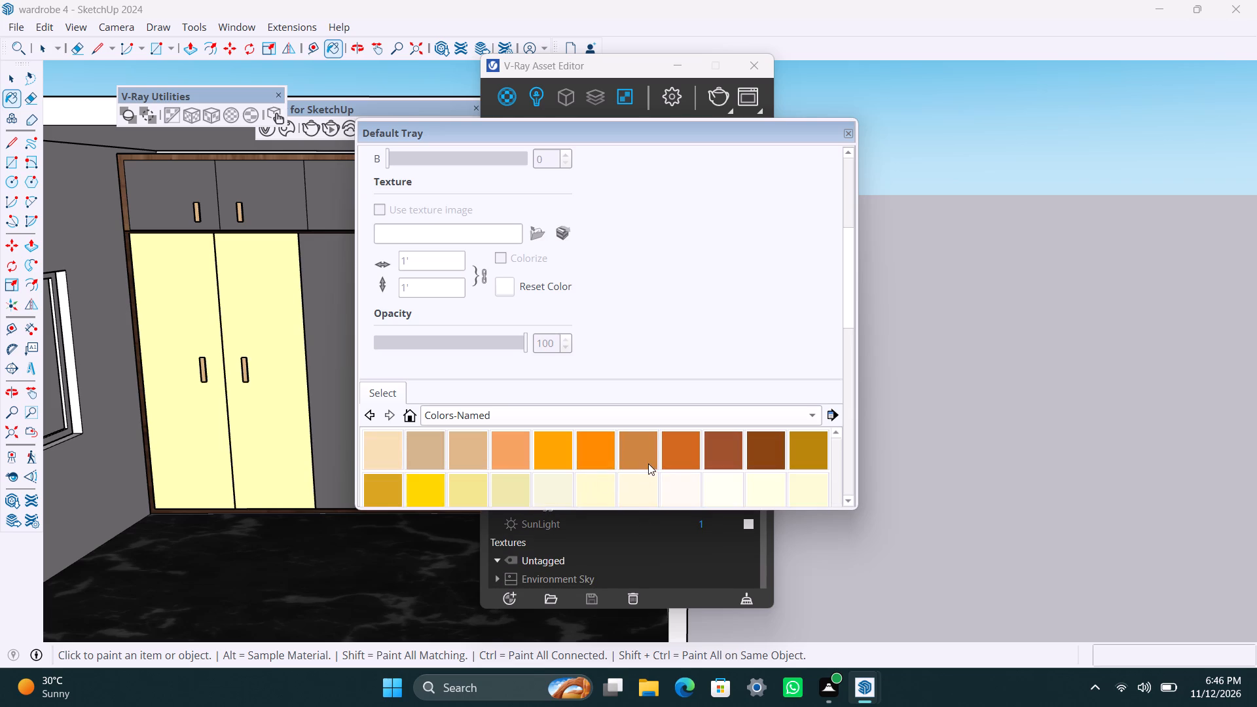
click(646, 462)
click(194, 418)
key(space)
double_click(201, 446)
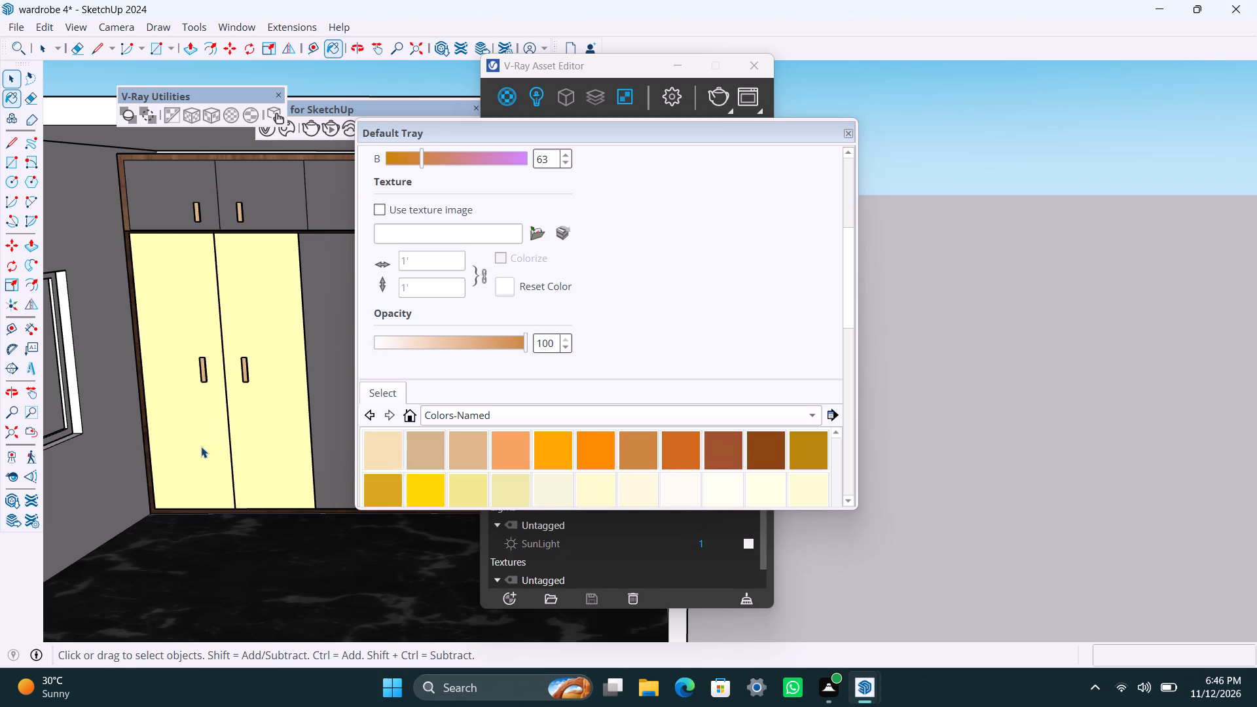
click(626, 460)
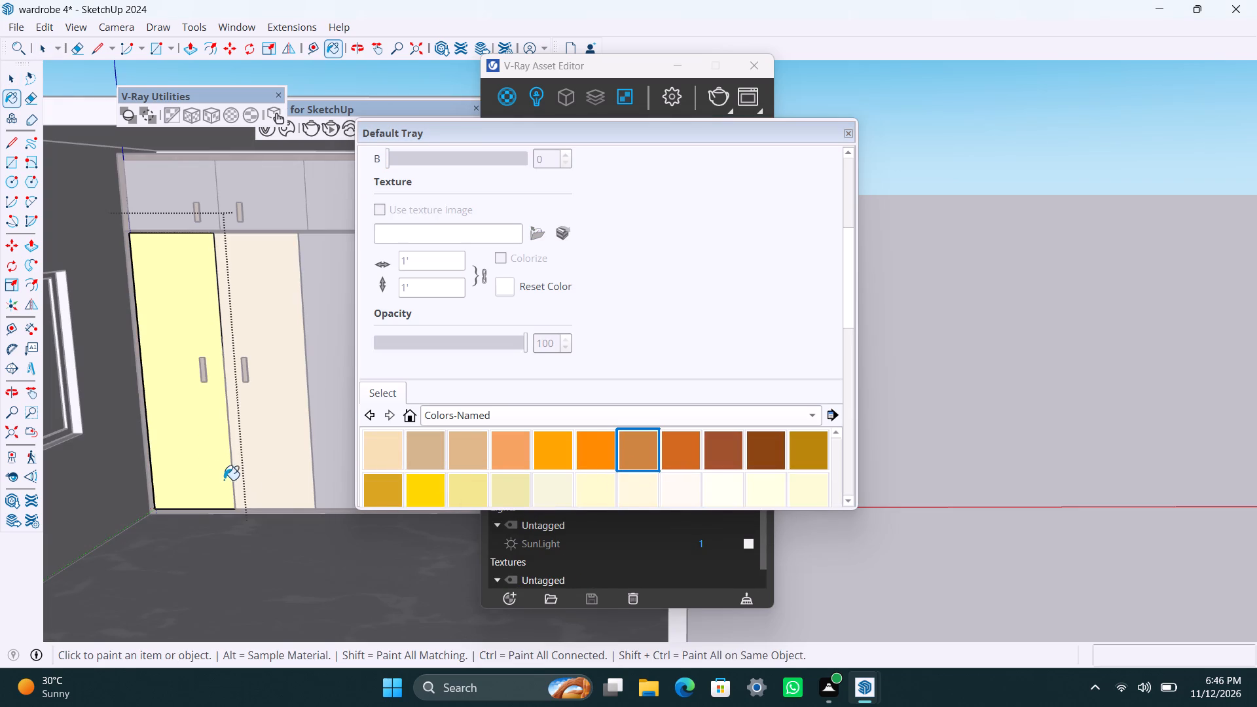
click(209, 477)
Open the second tall door's group and paint its front face with the sandy tan swatch, passing over the reddish-brown one.
click(285, 480)
key(space)
double_click(286, 481)
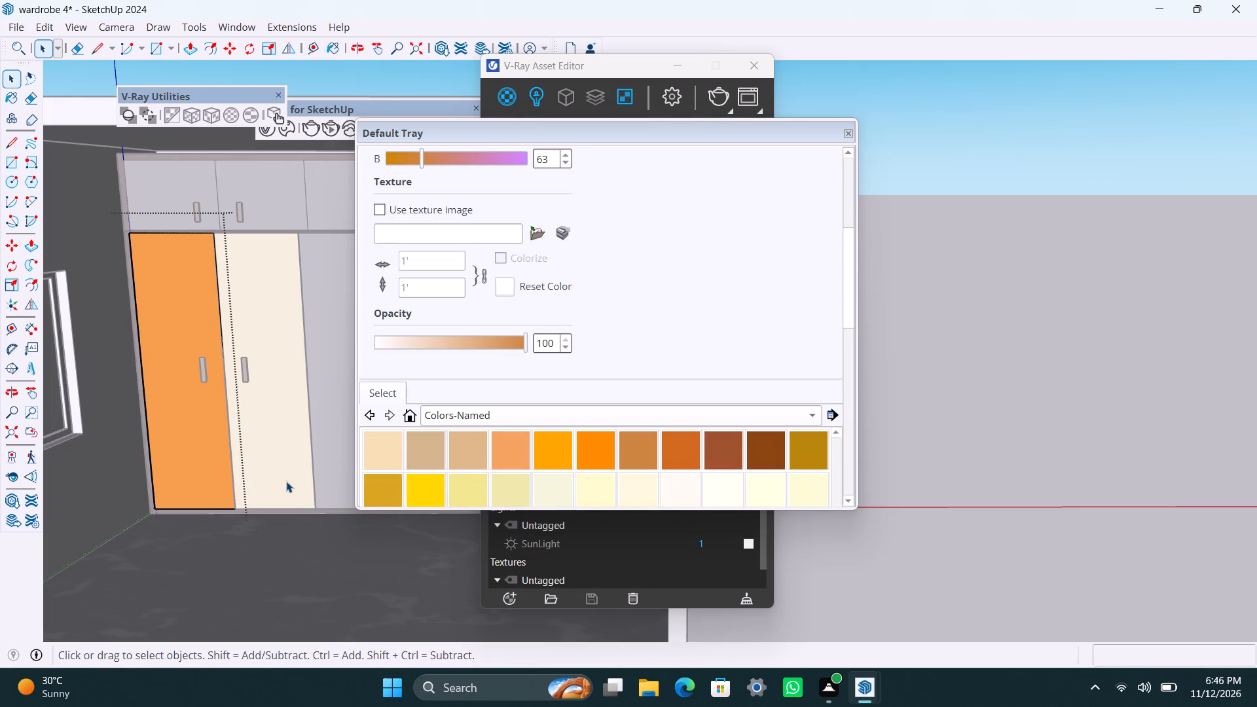
click(715, 457)
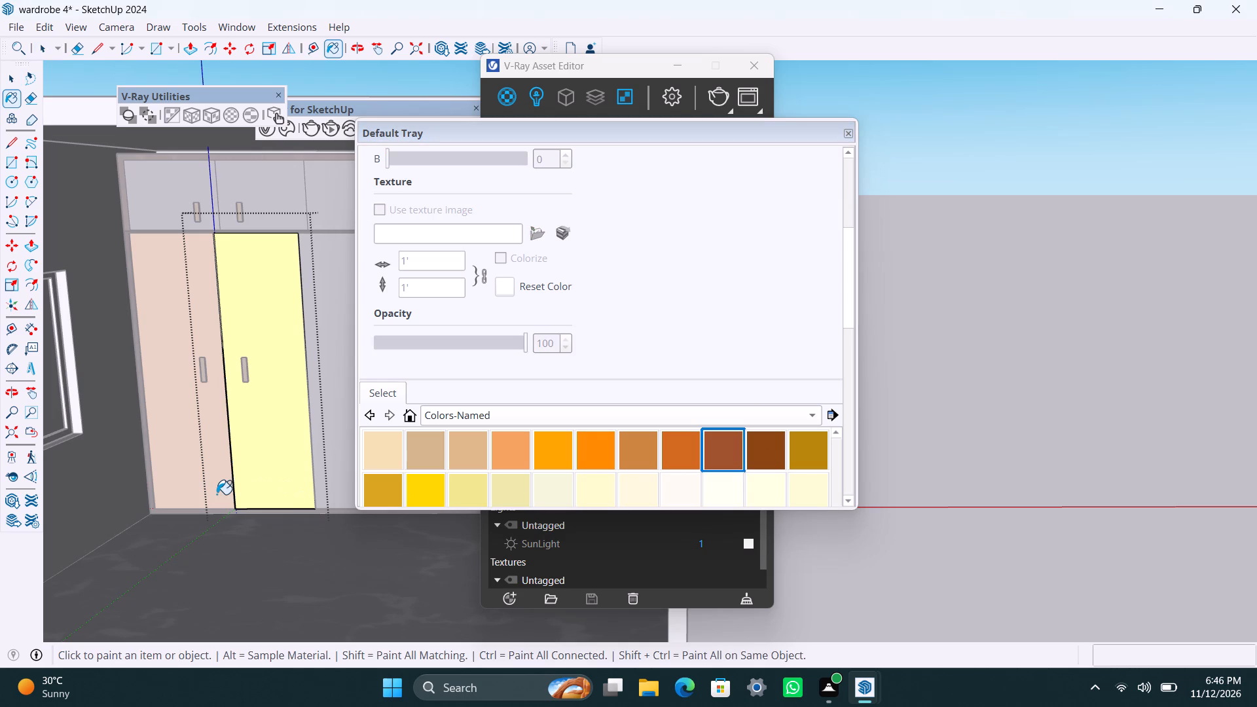
key(space)
click(451, 452)
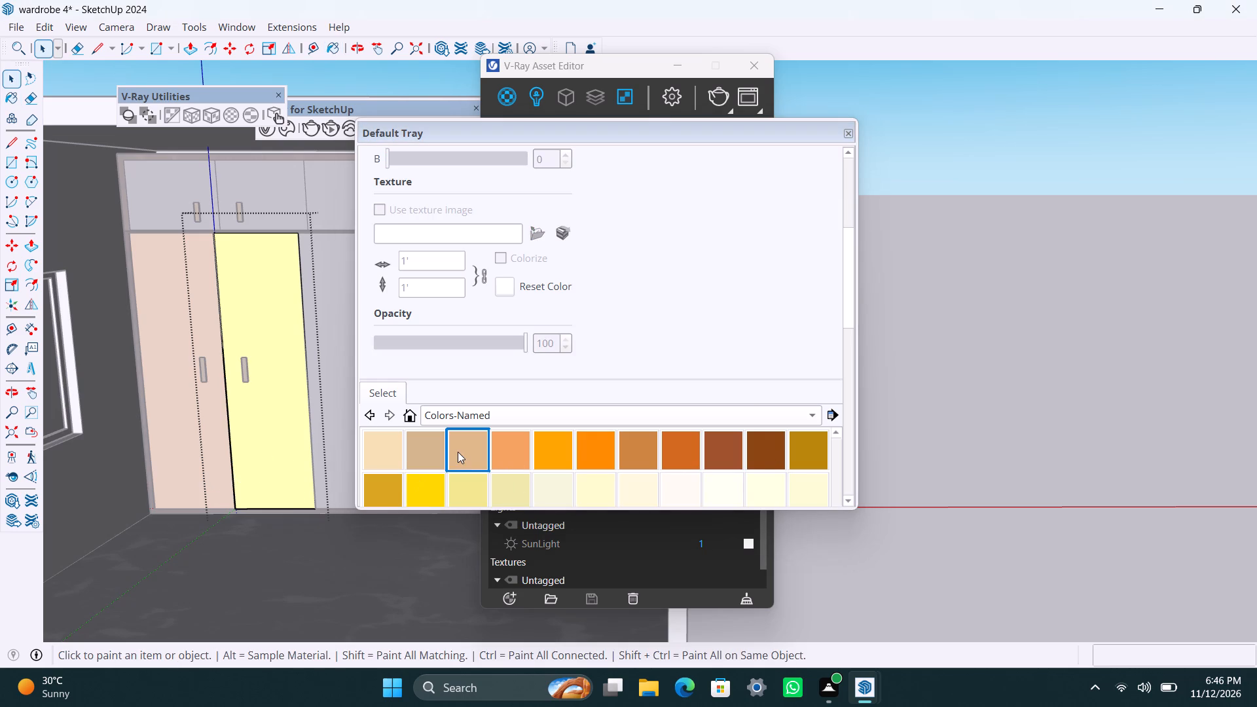
click(460, 452)
click(209, 468)
key(space)
double_click(242, 473)
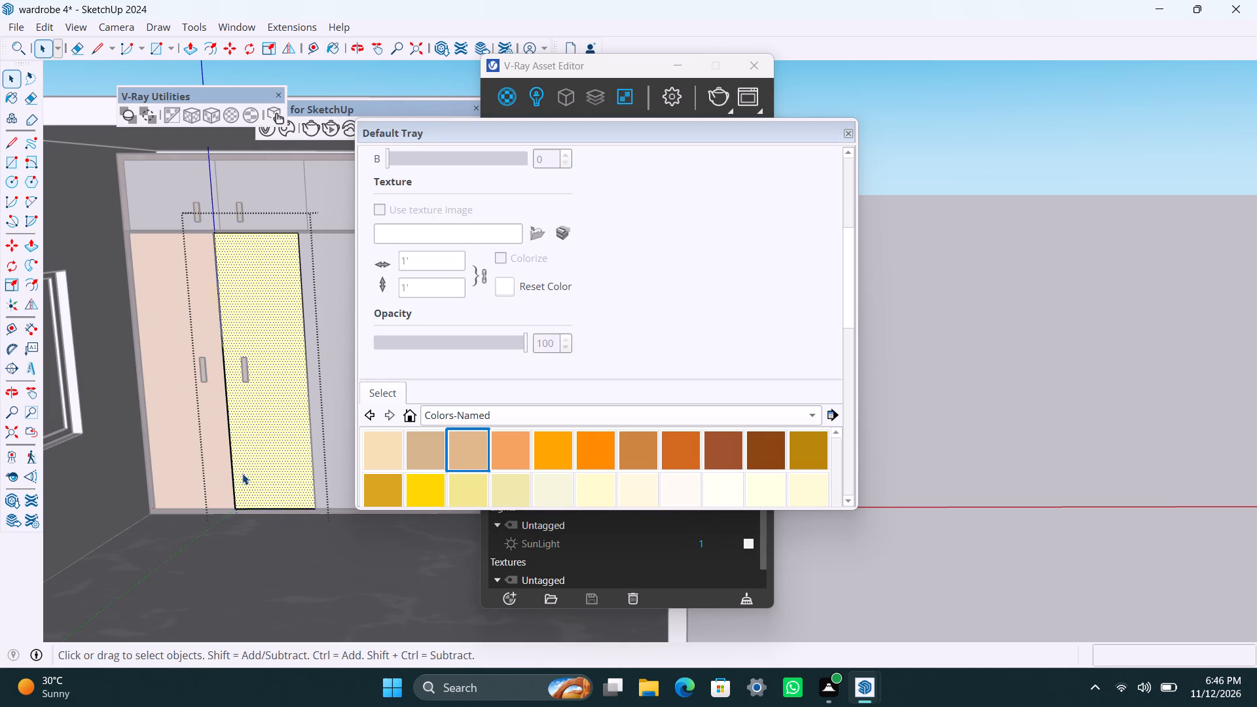
click(476, 454)
click(271, 458)
key(space)
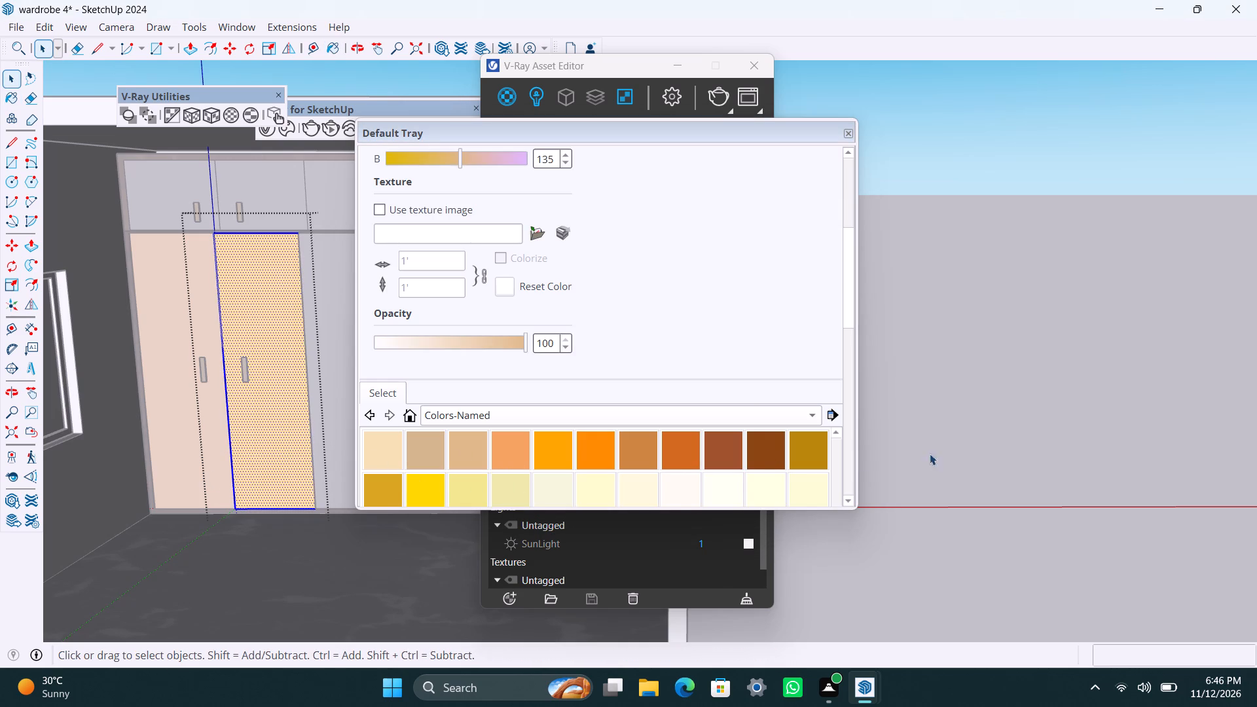
drag(1015, 425, 979, 424)
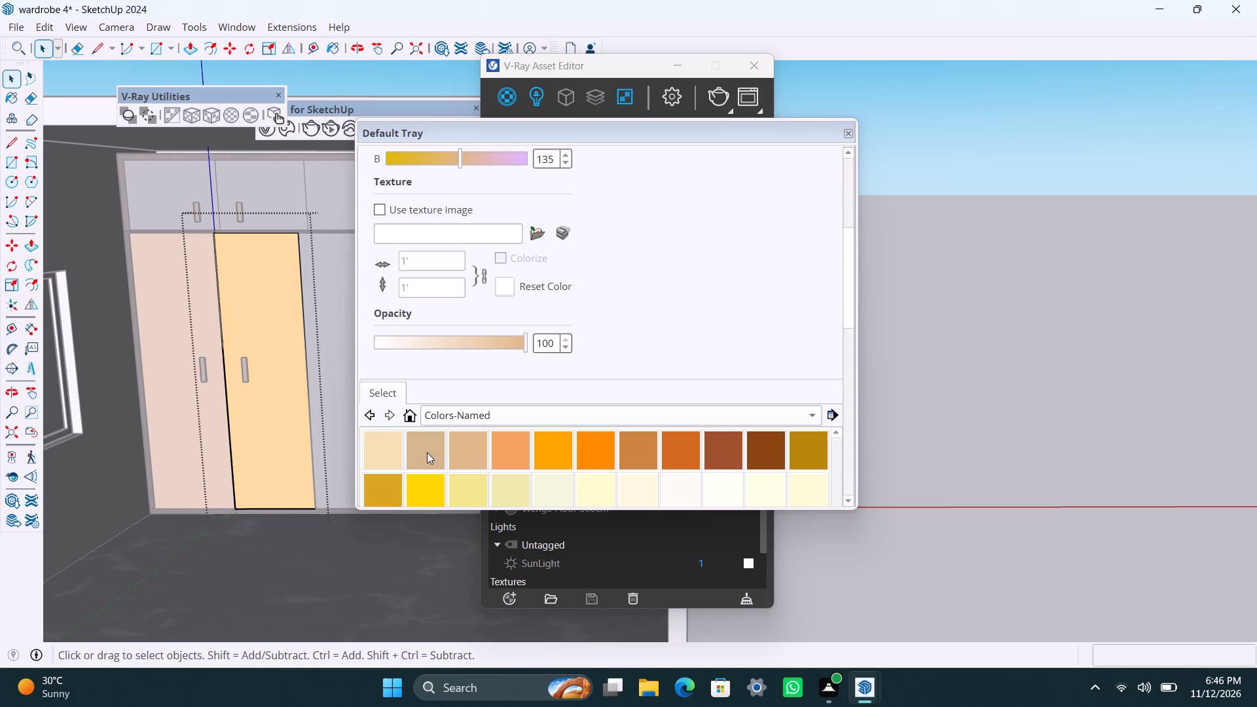
Repaint the second tall door's front face with the greyer tan Colors-Named swatch, RGB 210, 180, 140.
click(427, 452)
click(253, 465)
click(197, 475)
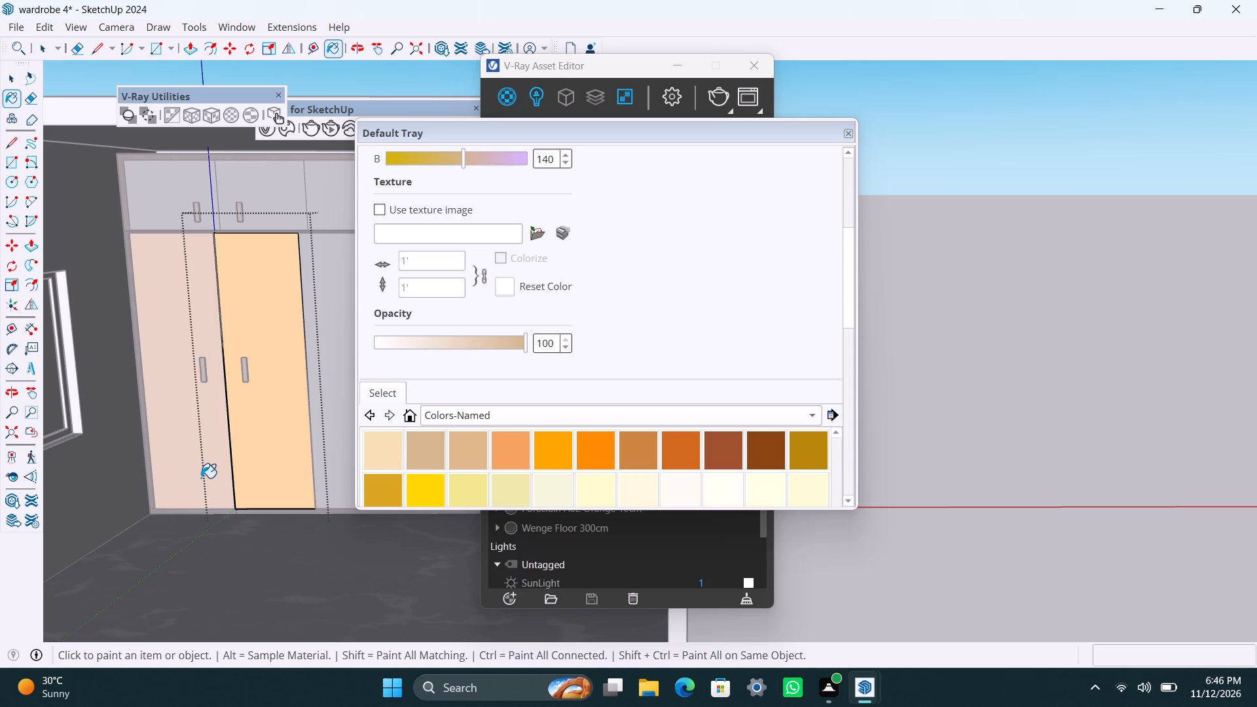
key(space)
triple_click(274, 469)
click(429, 457)
click(232, 457)
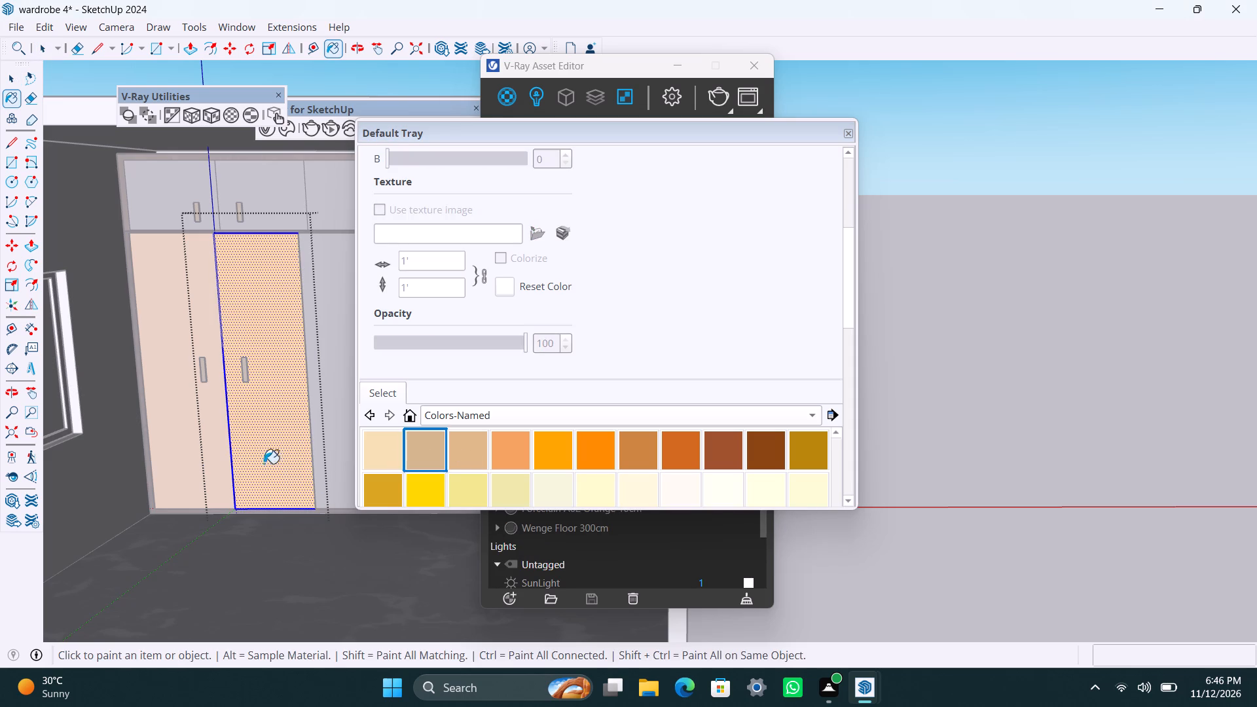
click(264, 465)
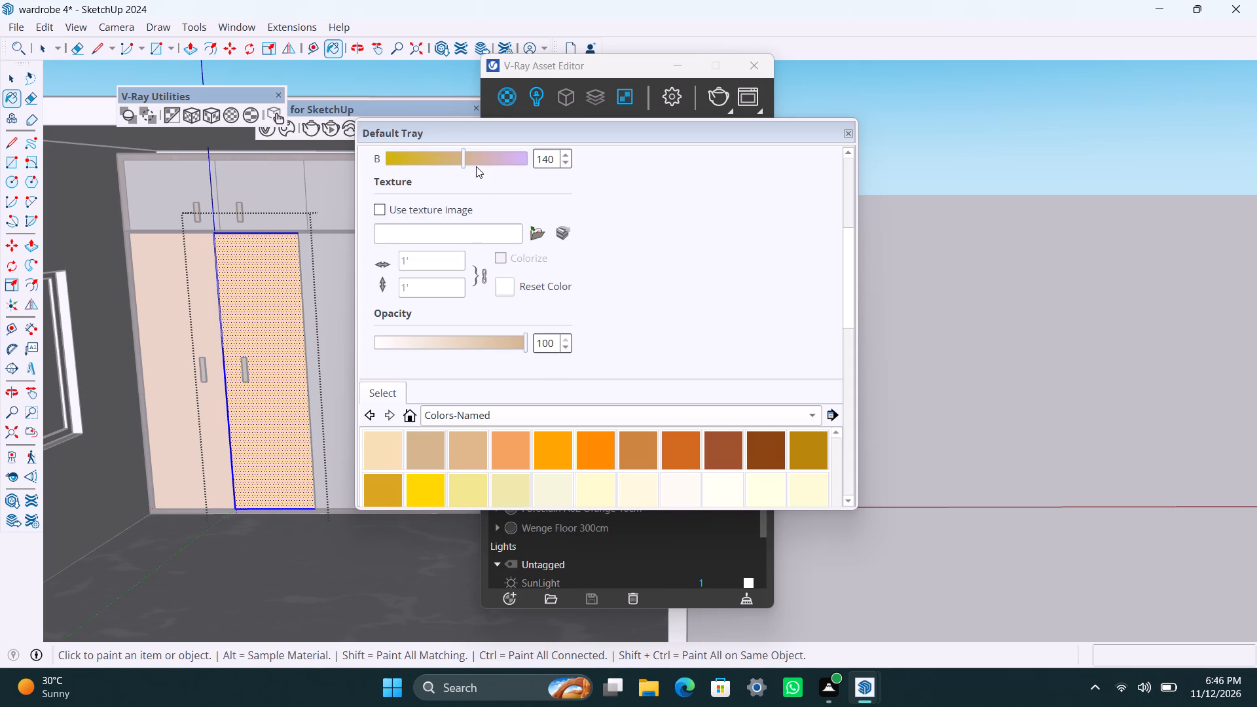
Examine the tan material's RGB, texture and opacity settings and compare other Colors-Named swatches.
scroll(503, 233, down, 2)
scroll(503, 233, up, 4)
scroll(489, 308, up, 1)
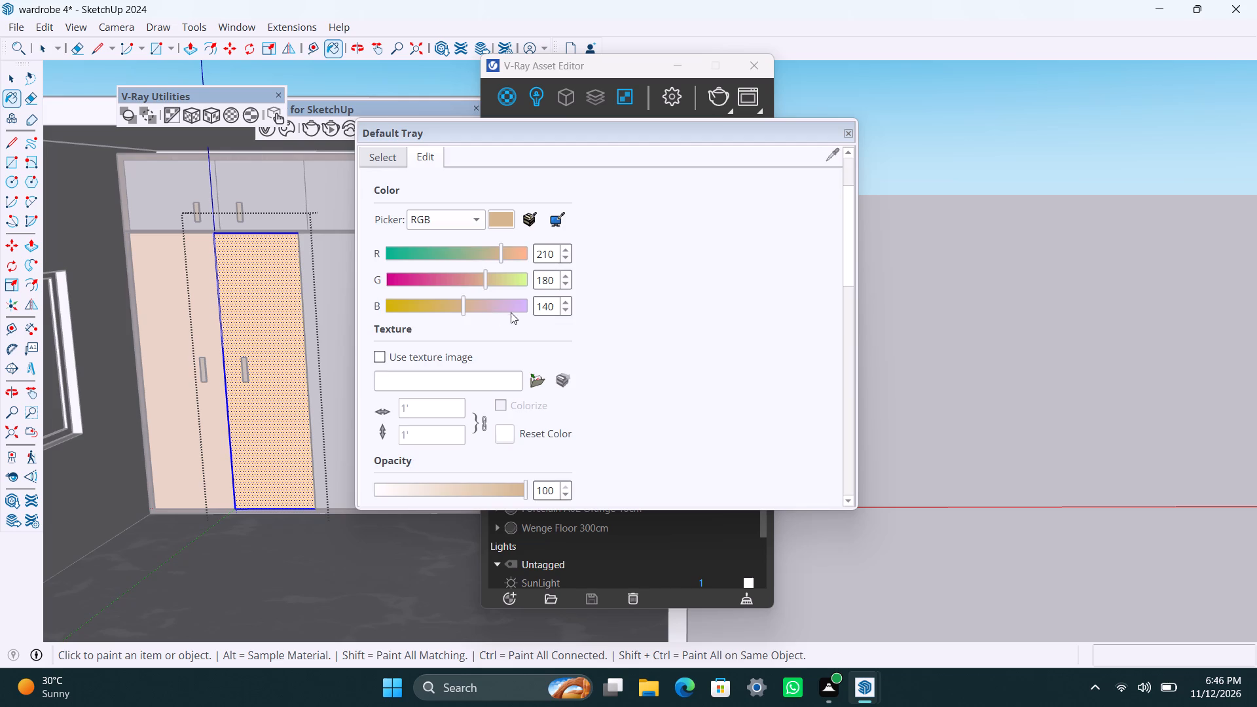
scroll(511, 312, up, 2)
click(401, 219)
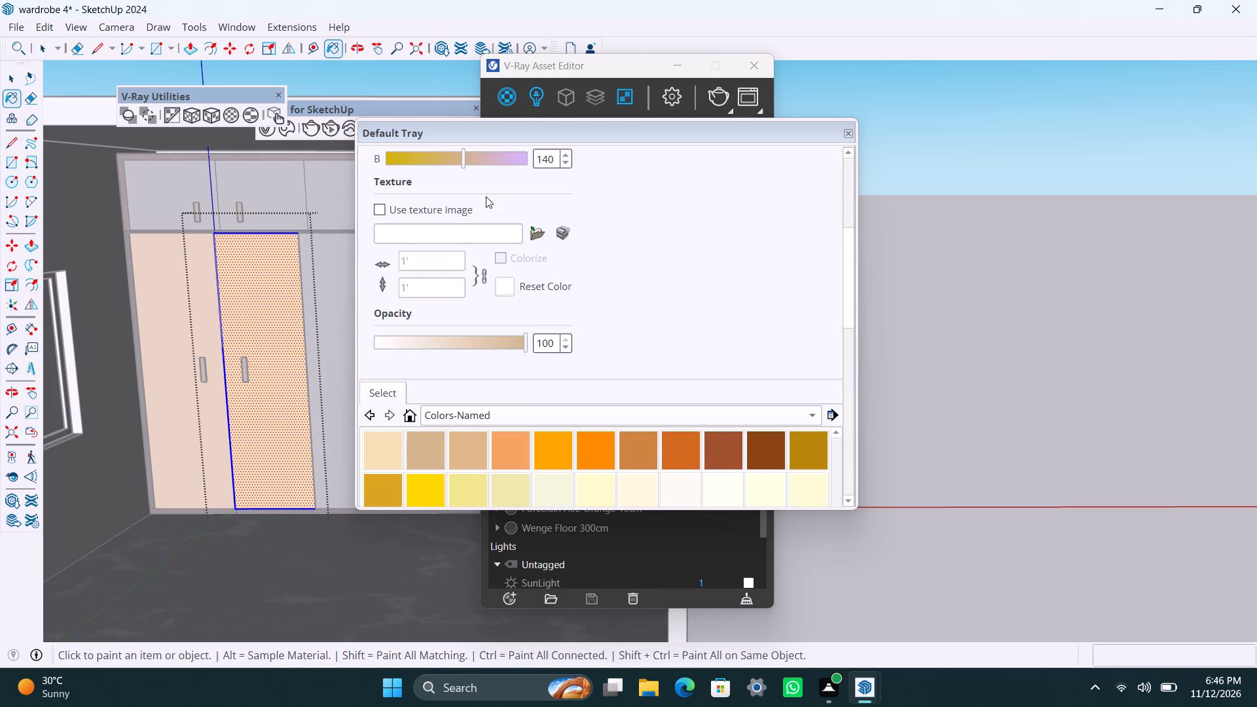
click(716, 454)
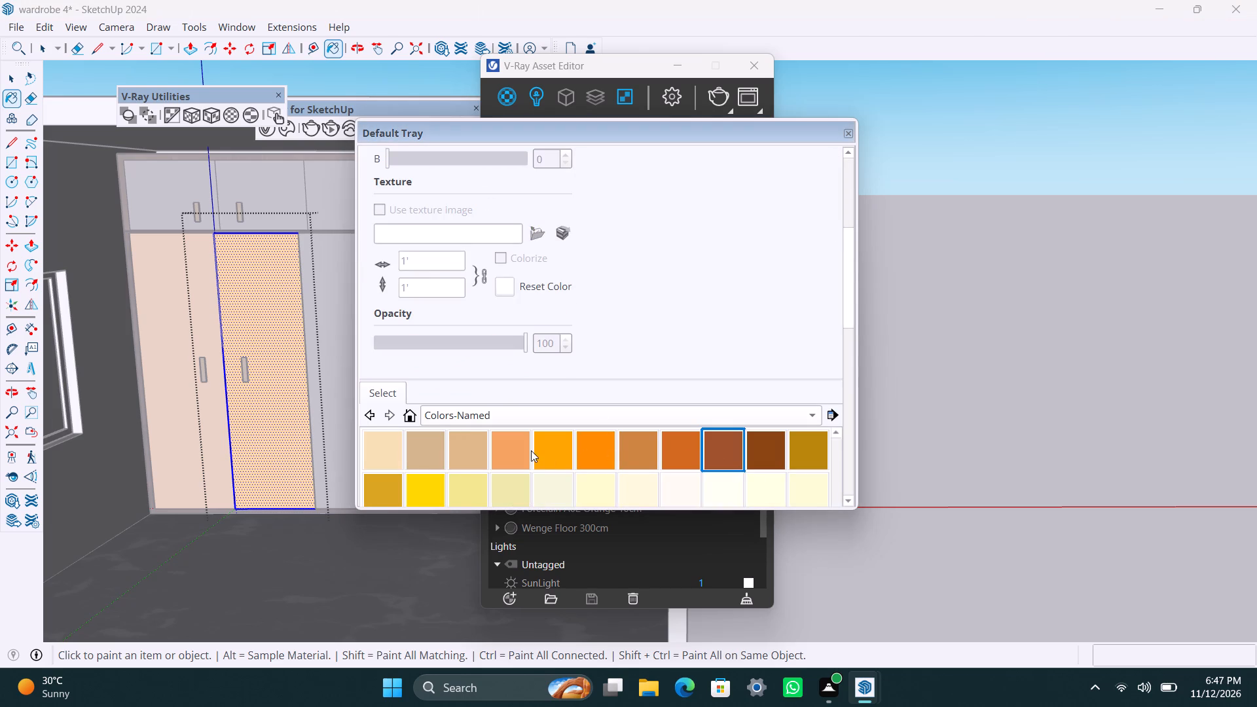
click(512, 452)
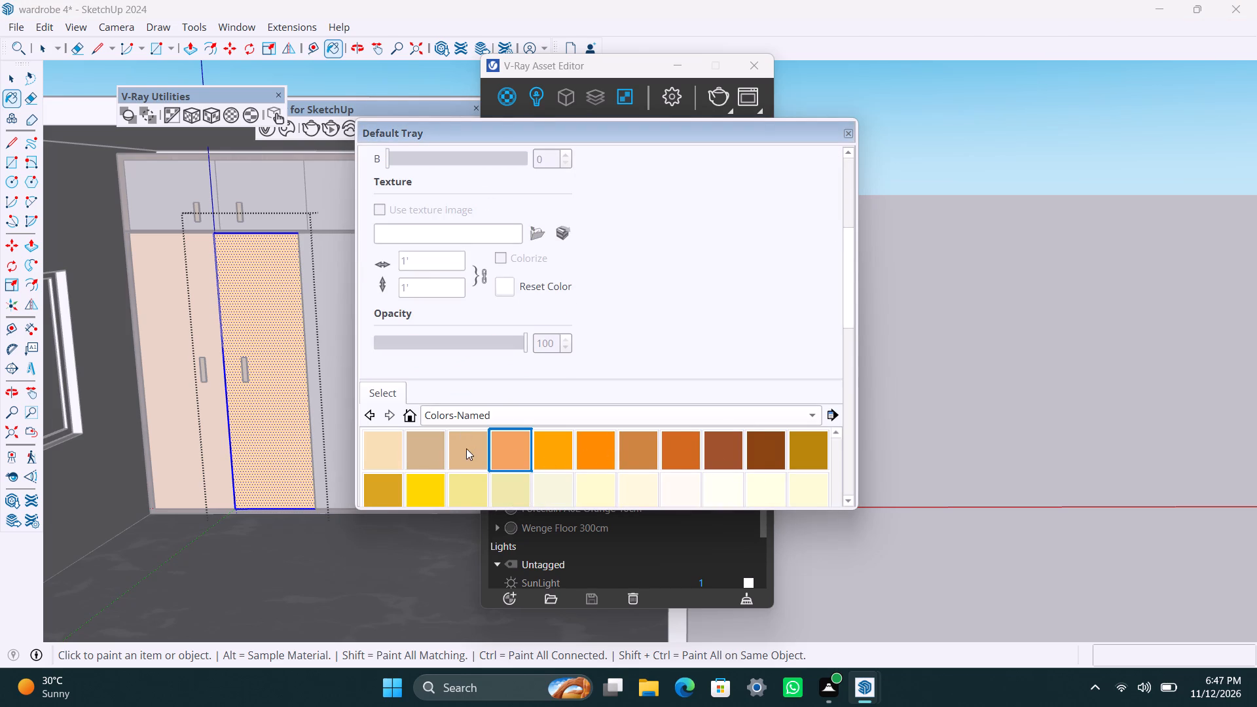
Reapply the tan swatch to the second tall door's face and shift its blue value, first down to 133, then up.
click(432, 448)
click(268, 441)
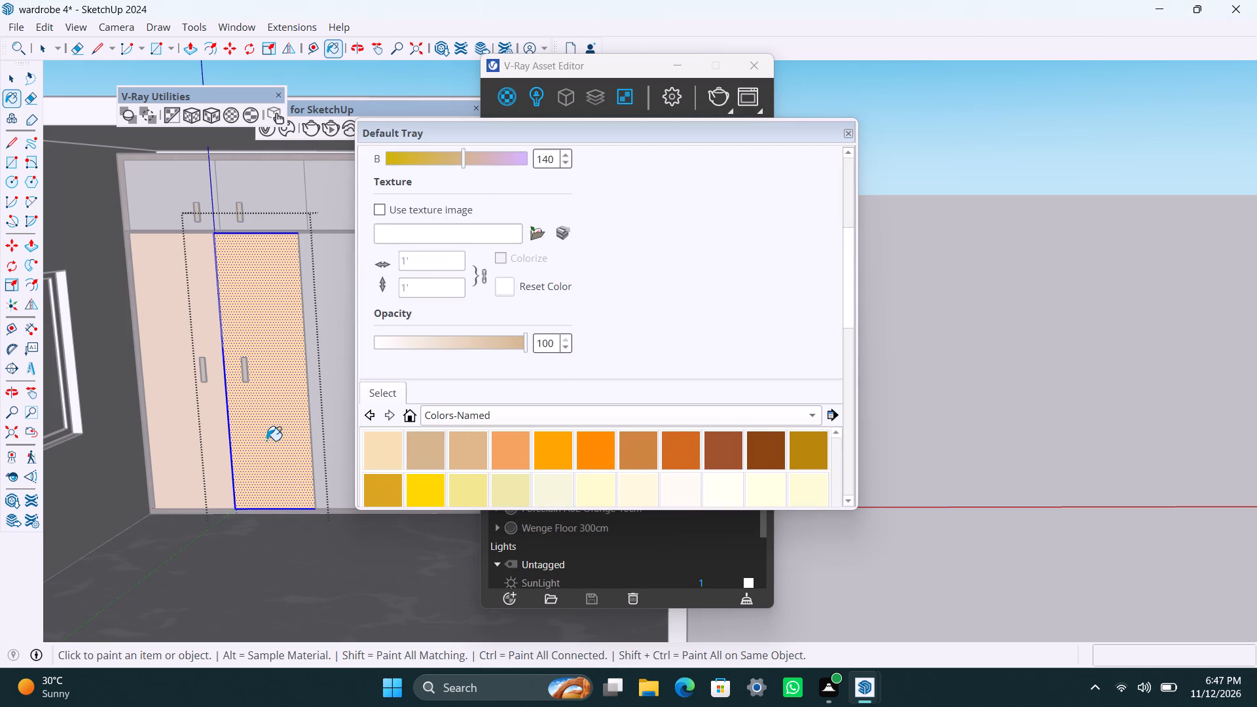
drag(464, 166, 439, 172)
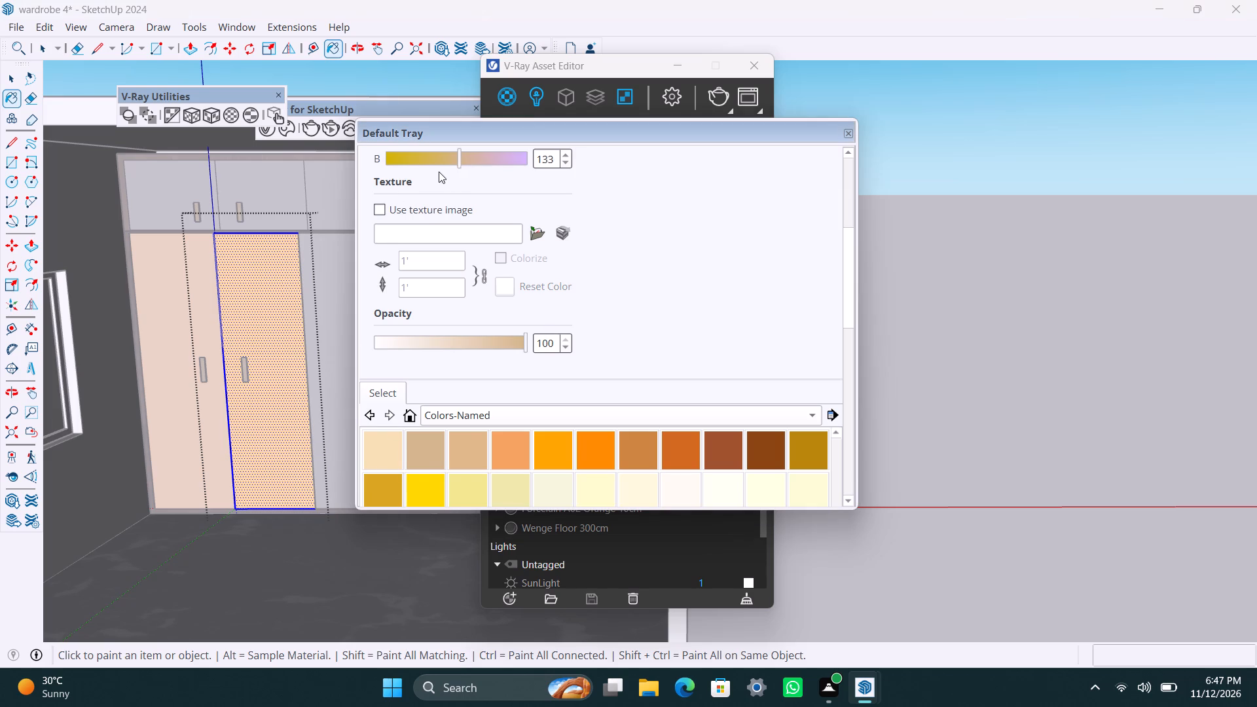
drag(439, 172, 475, 172)
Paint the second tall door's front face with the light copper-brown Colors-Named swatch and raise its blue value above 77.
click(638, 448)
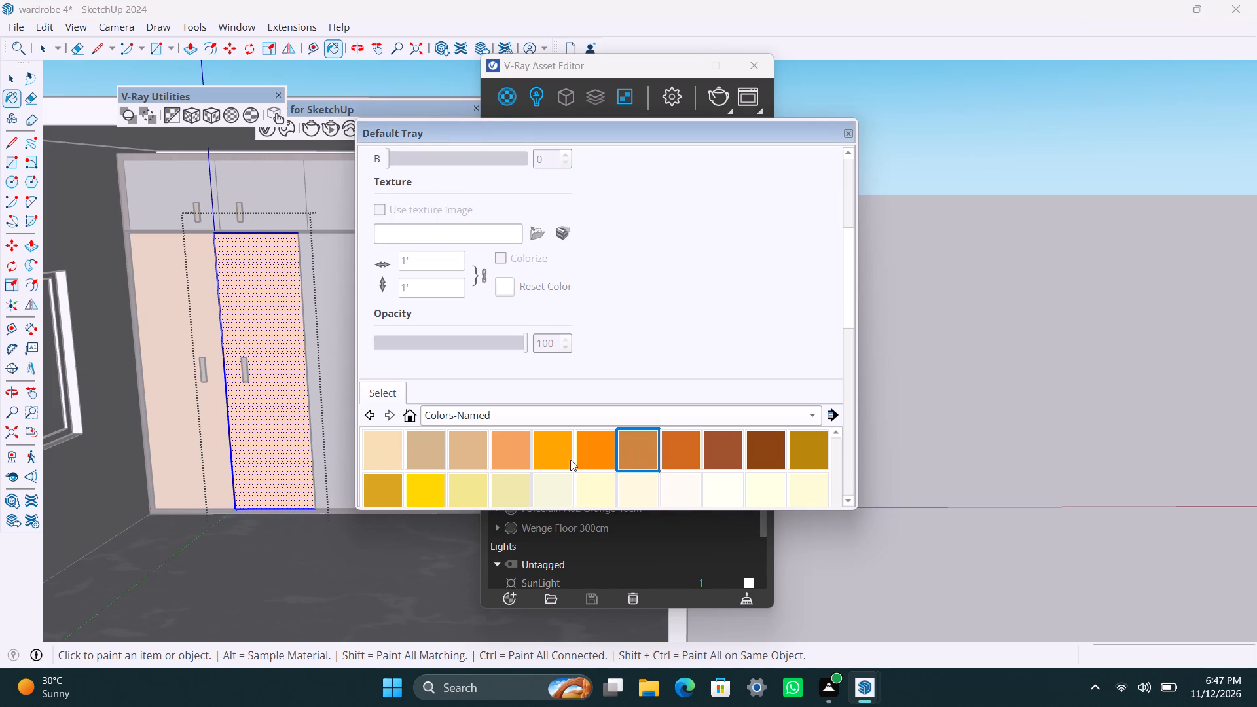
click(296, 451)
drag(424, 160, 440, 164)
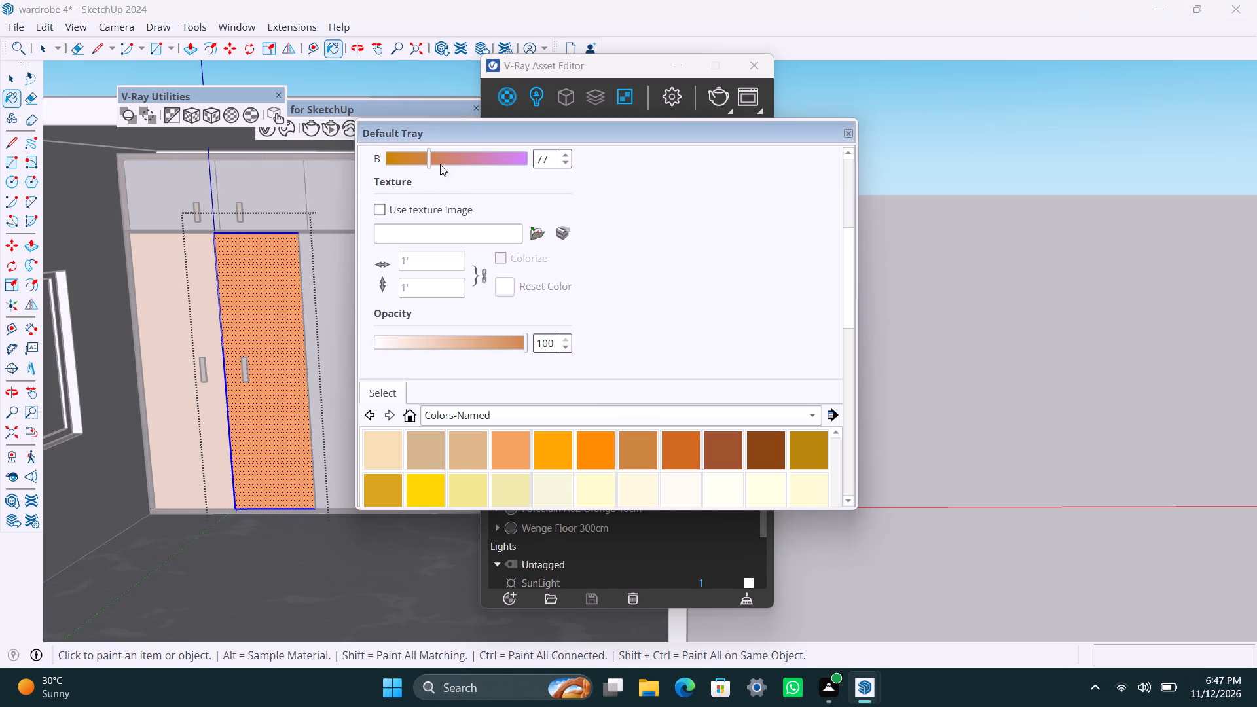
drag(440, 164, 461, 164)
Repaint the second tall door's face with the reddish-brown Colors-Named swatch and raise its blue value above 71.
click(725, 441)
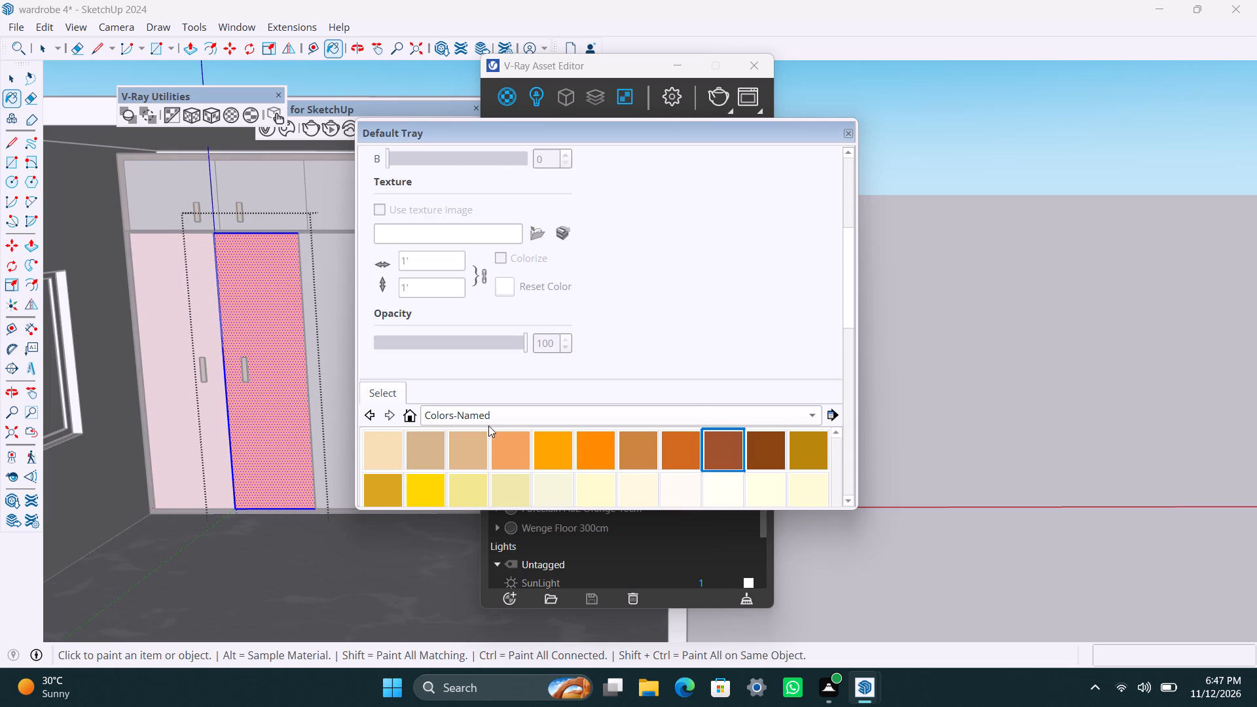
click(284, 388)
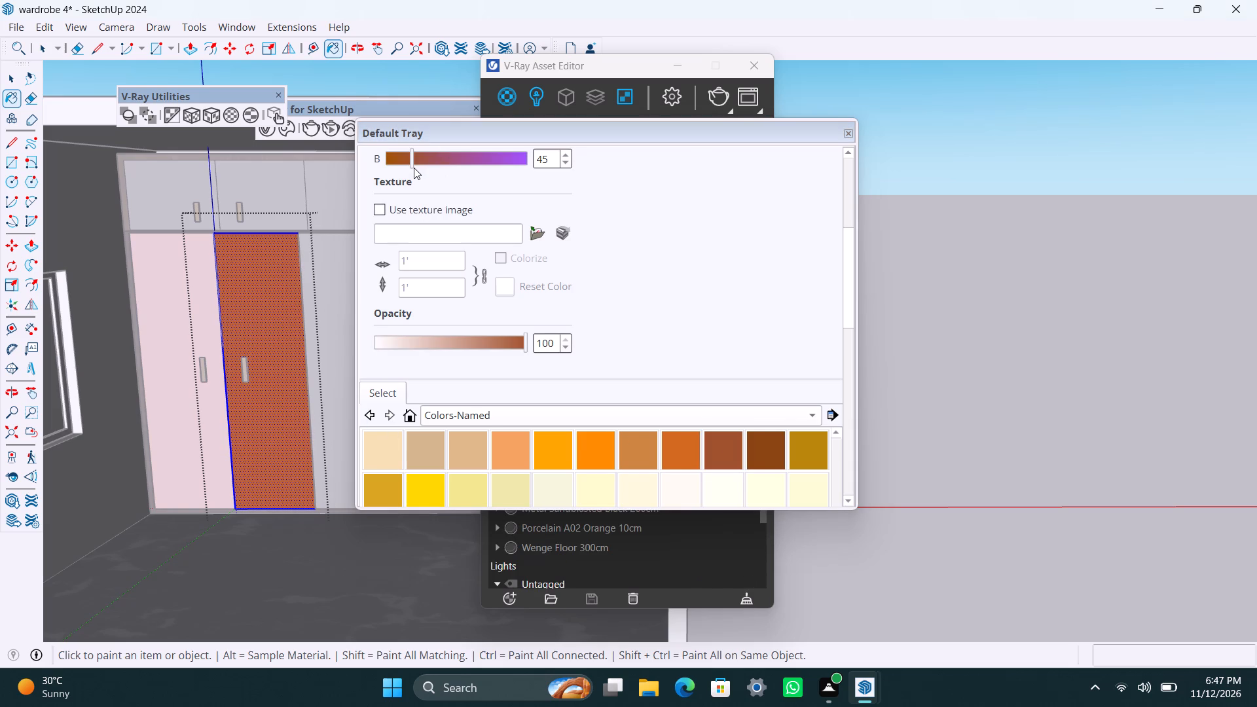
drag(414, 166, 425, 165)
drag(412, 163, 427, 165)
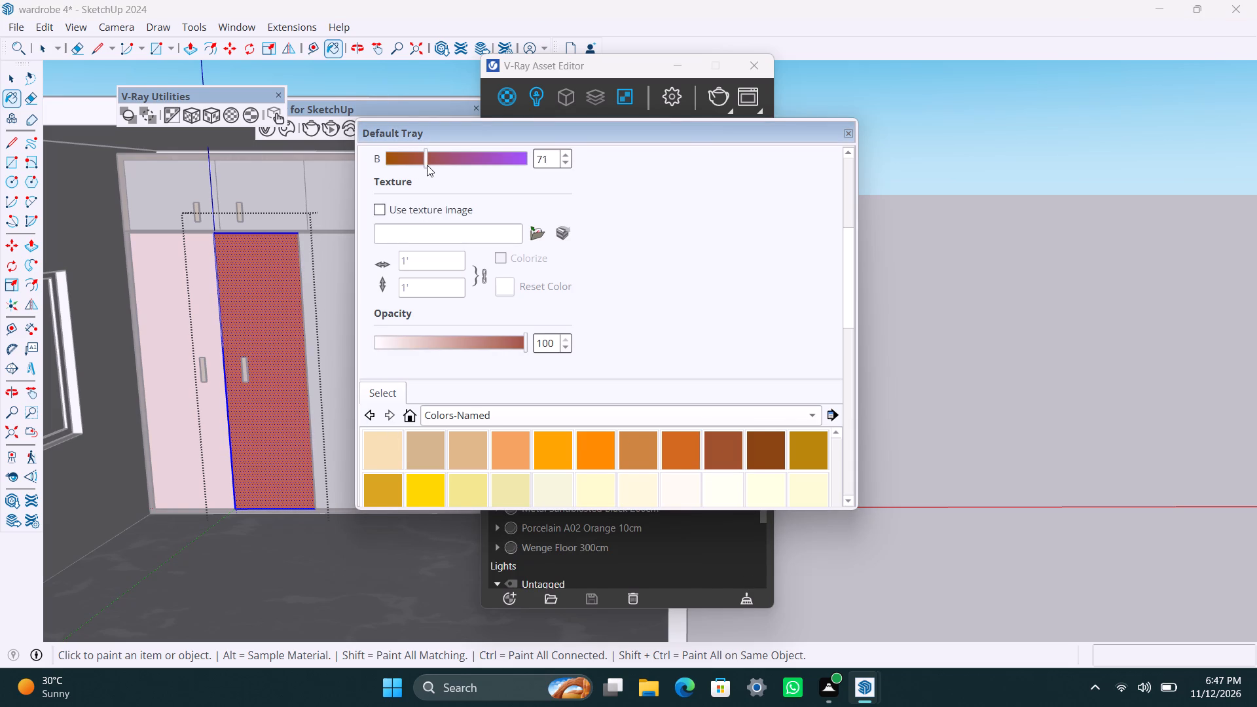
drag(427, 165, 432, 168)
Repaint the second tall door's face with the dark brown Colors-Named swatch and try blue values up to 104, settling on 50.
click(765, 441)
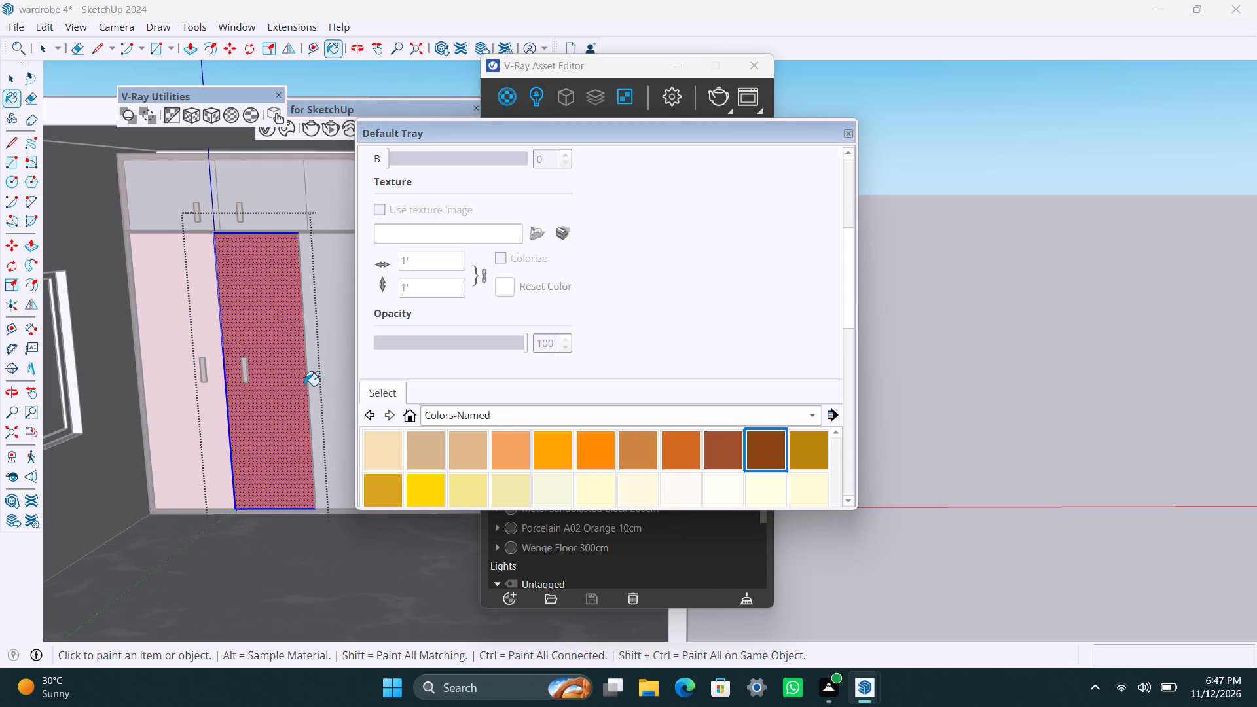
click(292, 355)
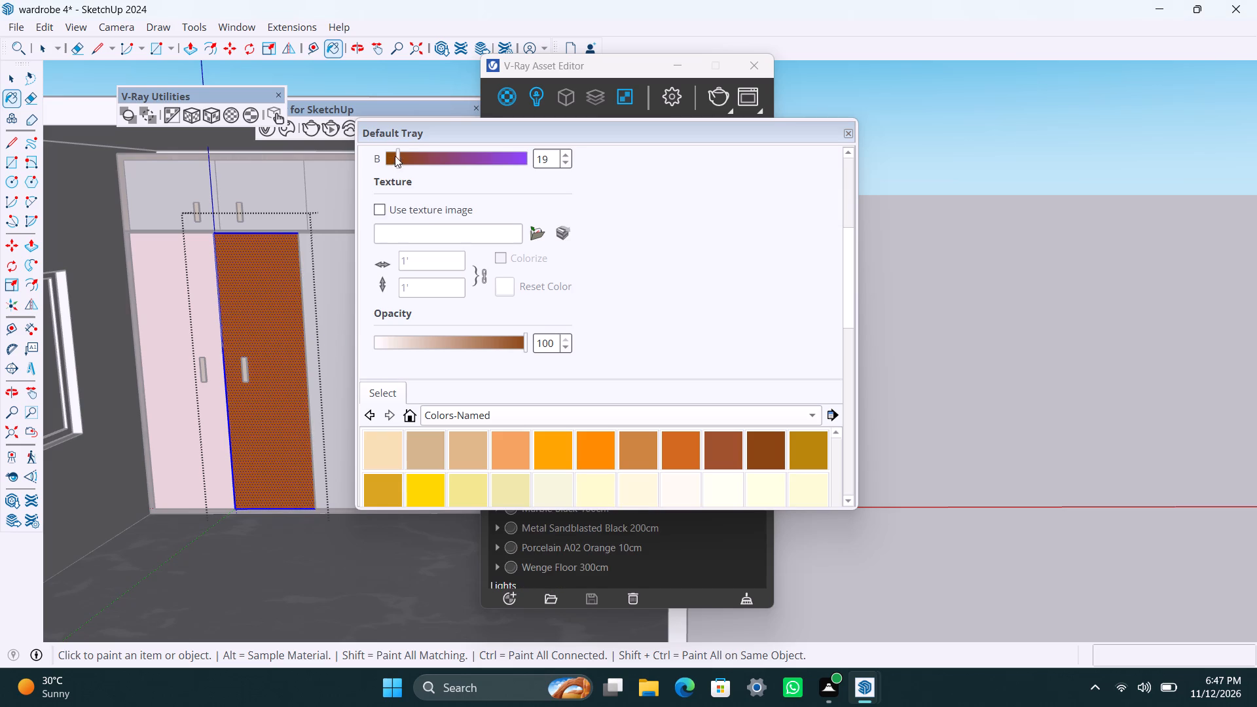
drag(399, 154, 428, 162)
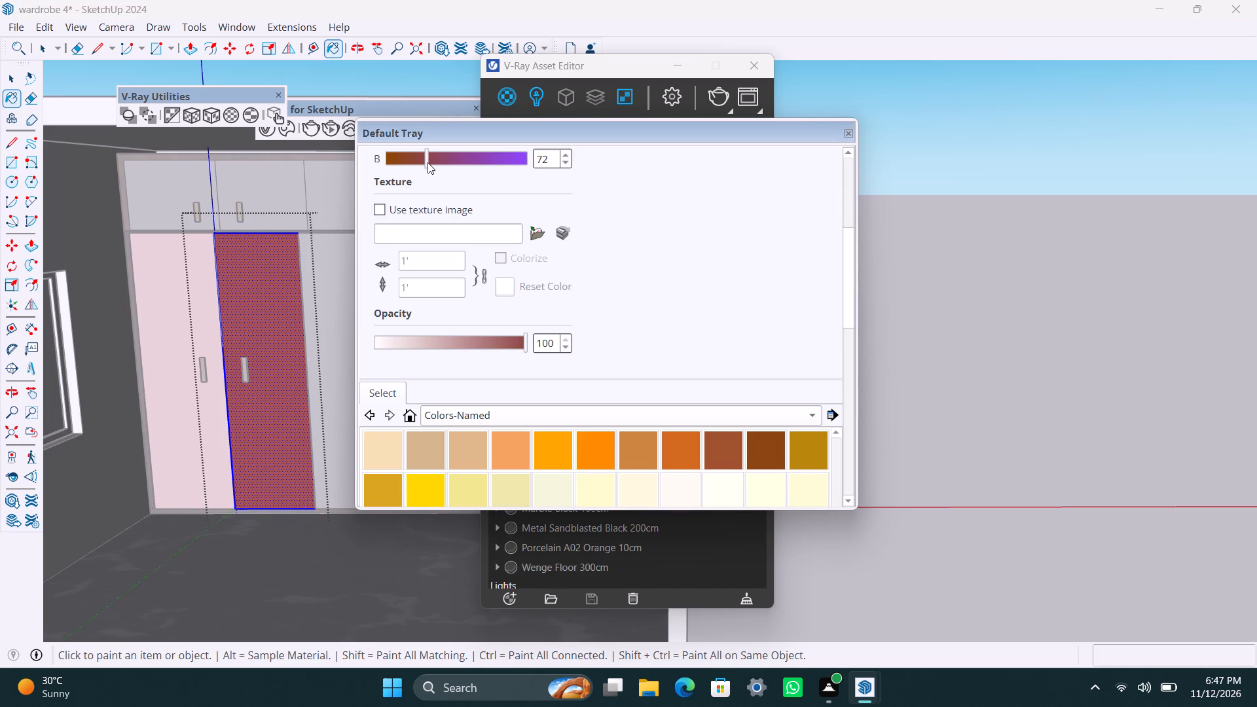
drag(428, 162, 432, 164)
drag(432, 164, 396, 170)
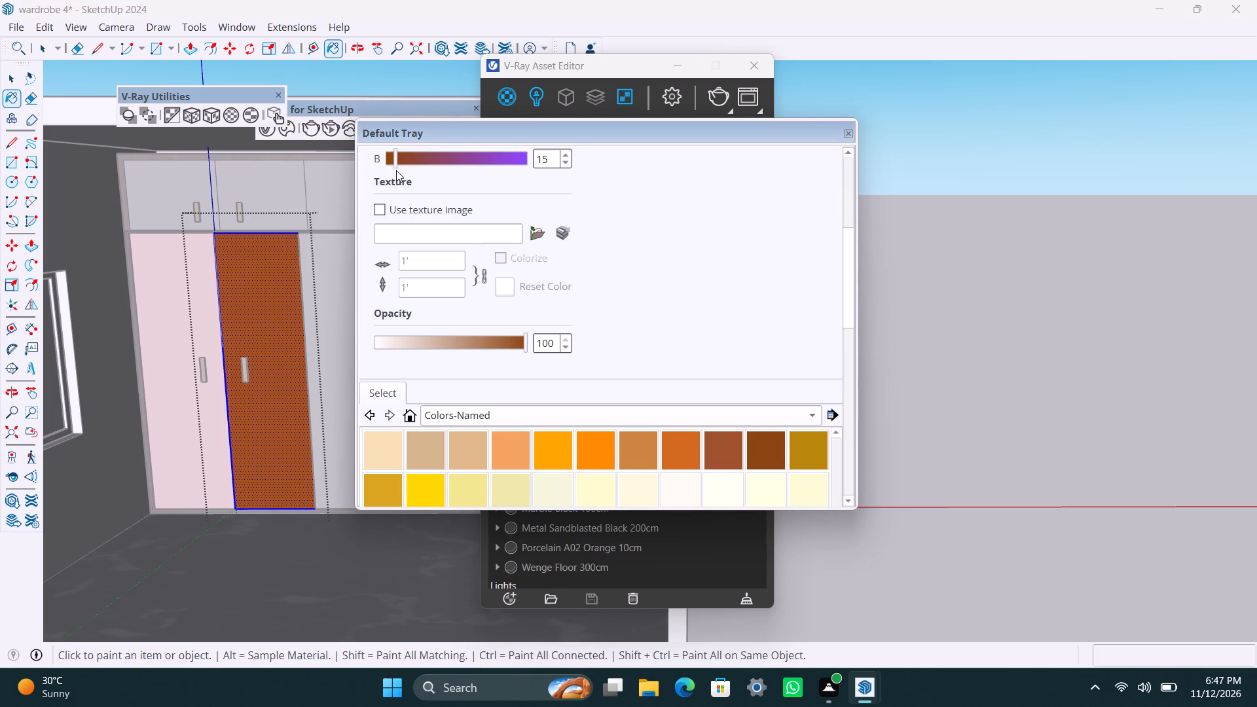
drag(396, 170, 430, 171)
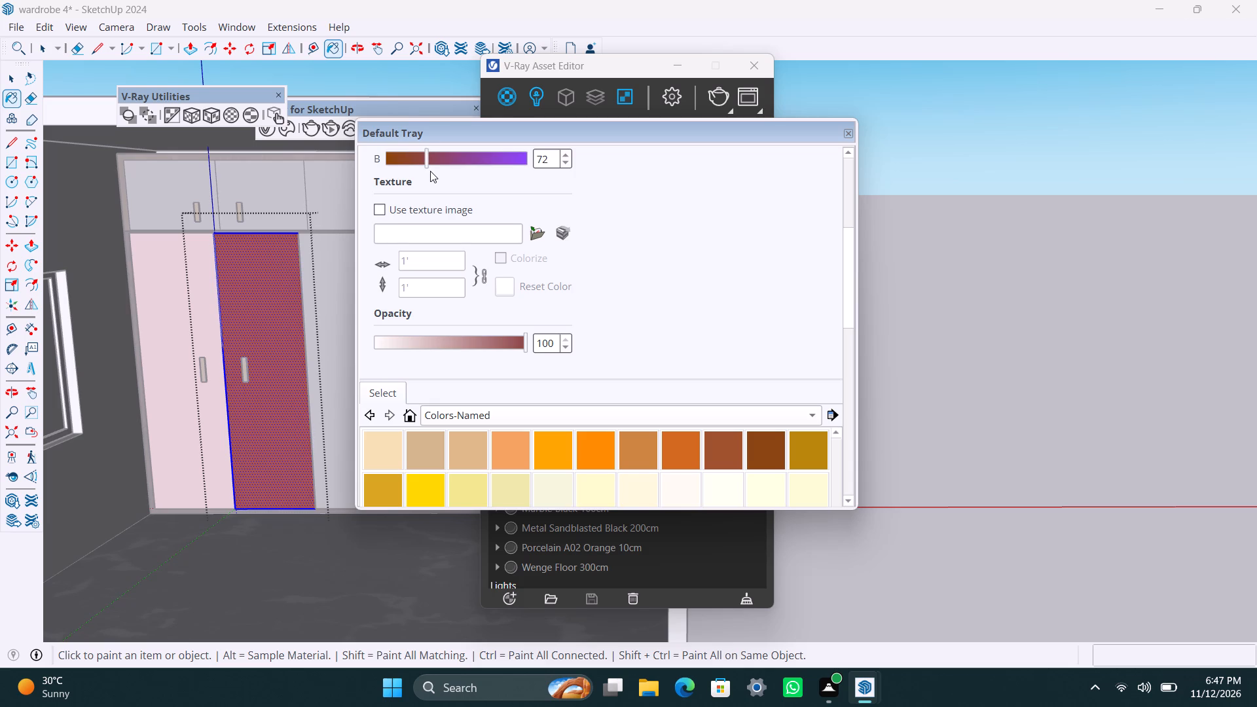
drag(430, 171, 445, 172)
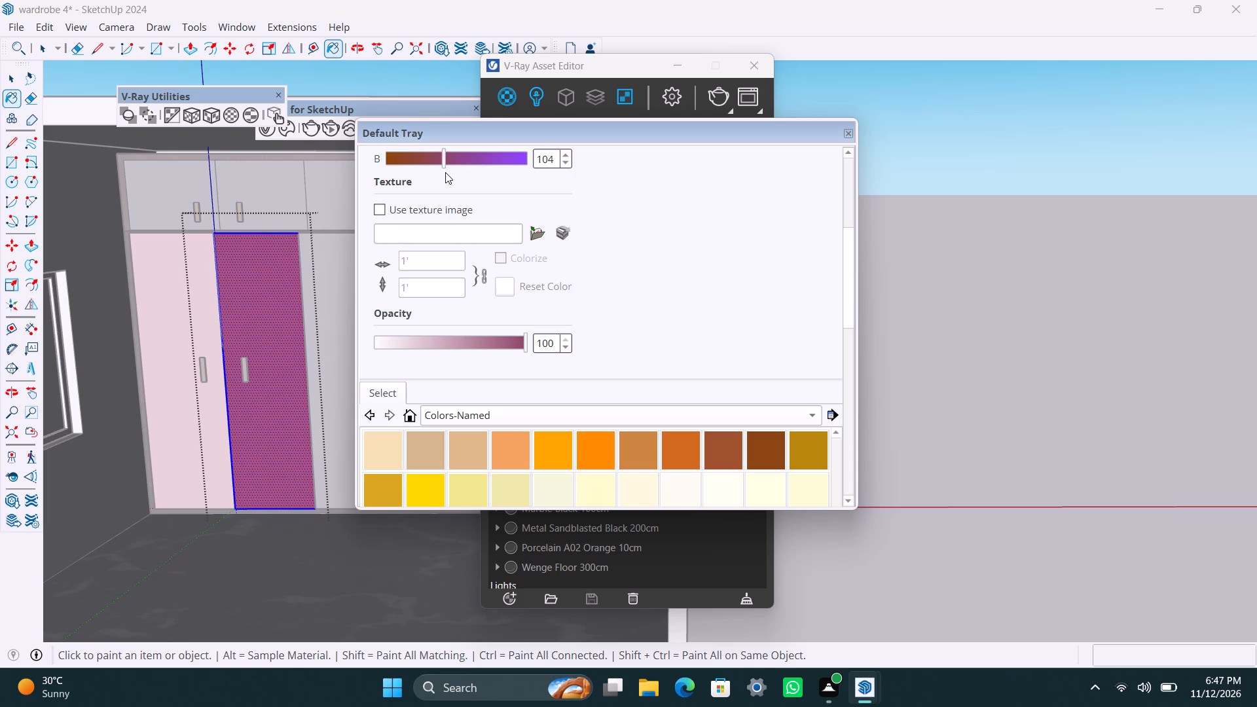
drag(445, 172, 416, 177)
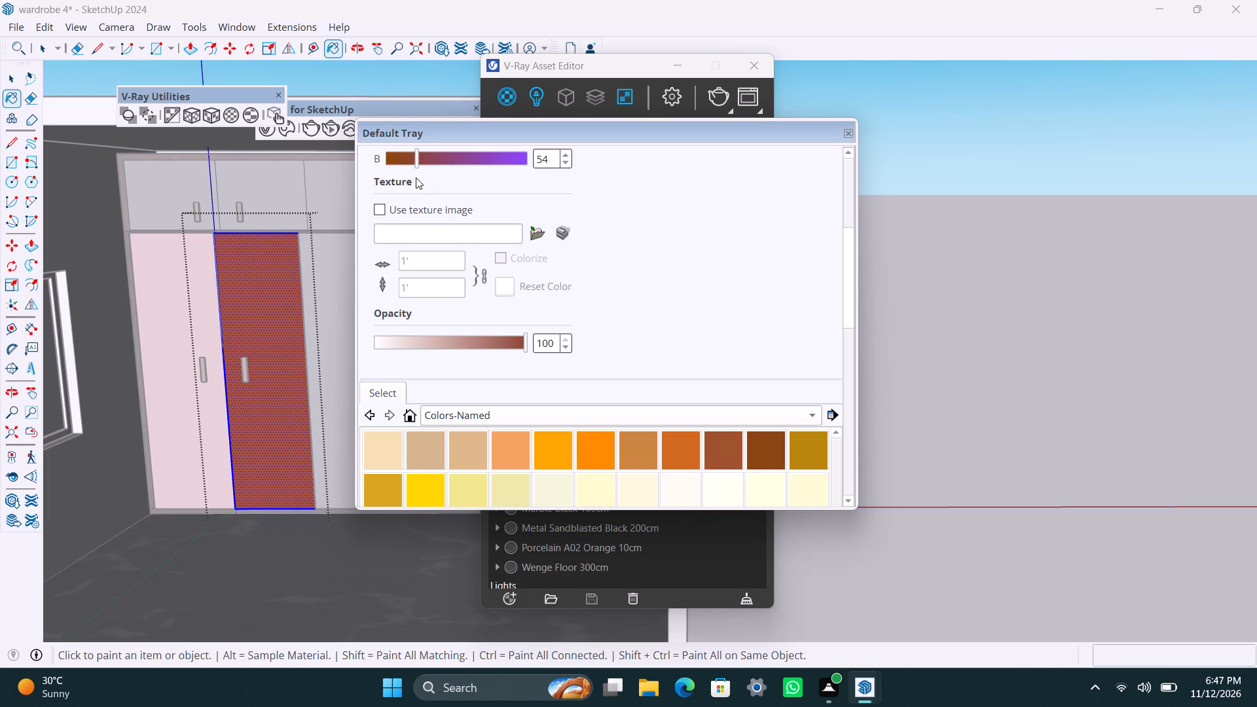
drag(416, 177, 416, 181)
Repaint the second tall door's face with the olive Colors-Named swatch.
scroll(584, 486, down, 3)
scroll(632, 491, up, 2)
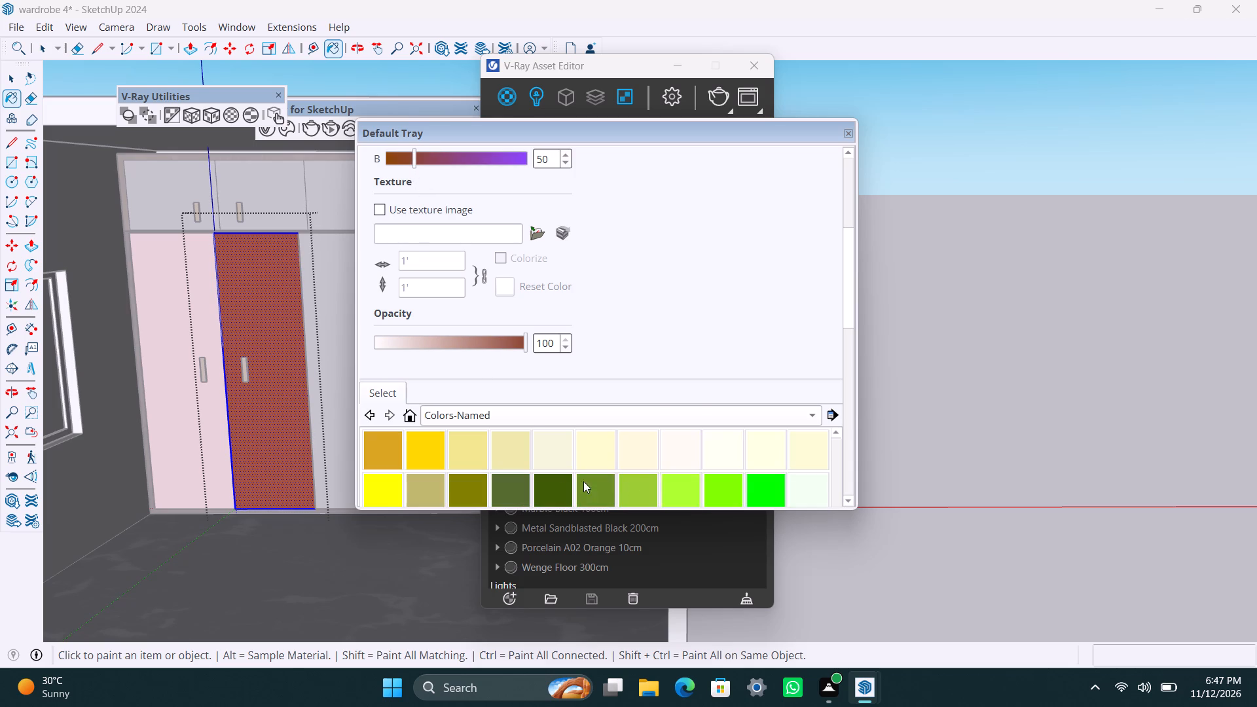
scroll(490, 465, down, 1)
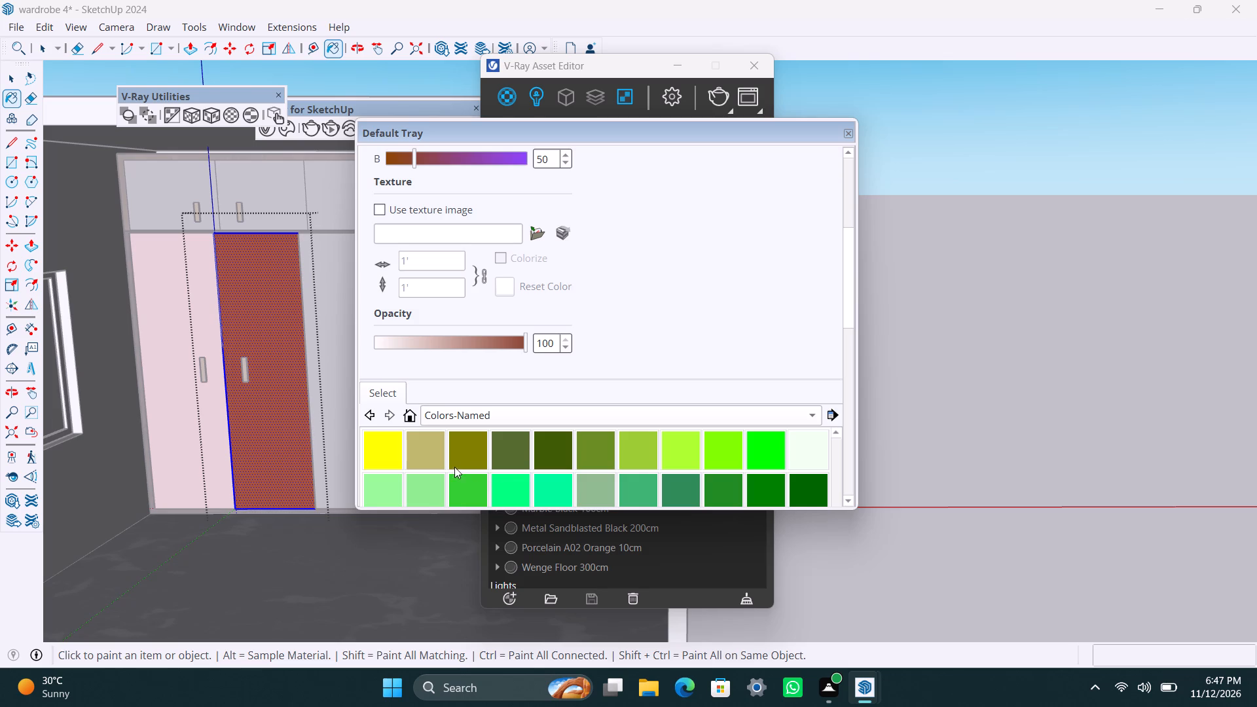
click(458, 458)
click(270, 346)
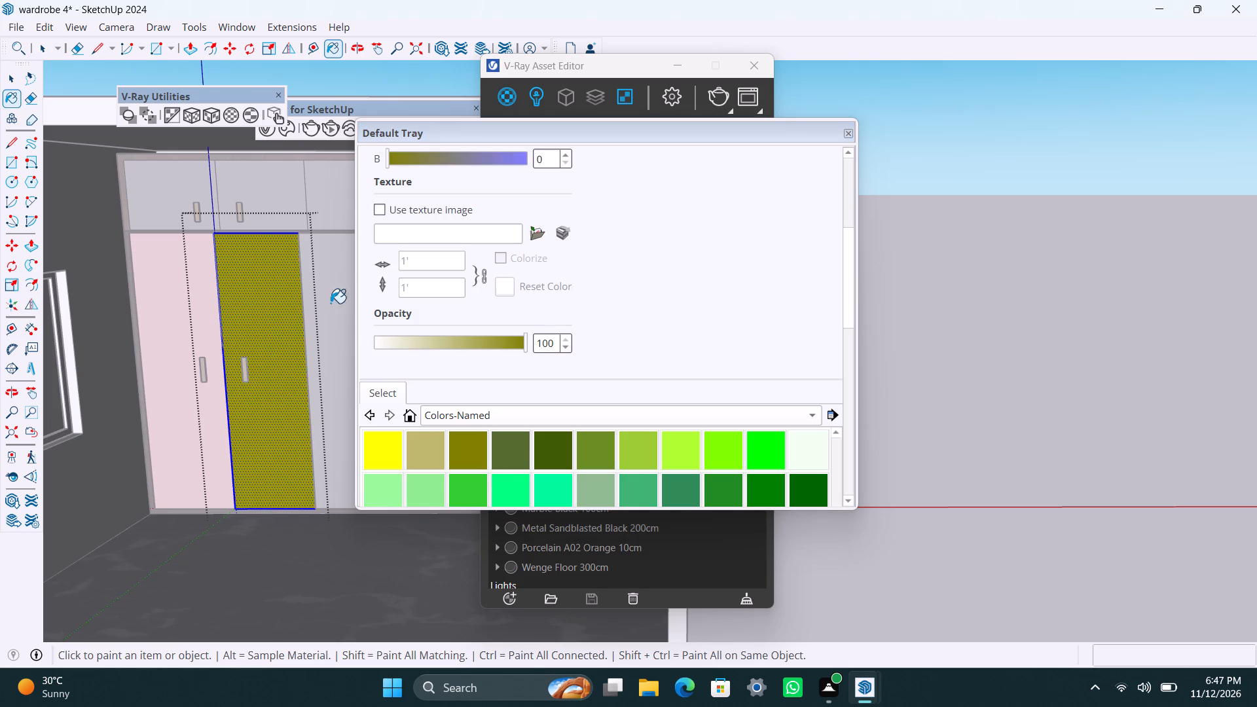
Examine the remaining Colors-Named swatches, from greens through blues and purples to greys, for another door colour.
scroll(588, 527, down, 2)
scroll(602, 446, down, 3)
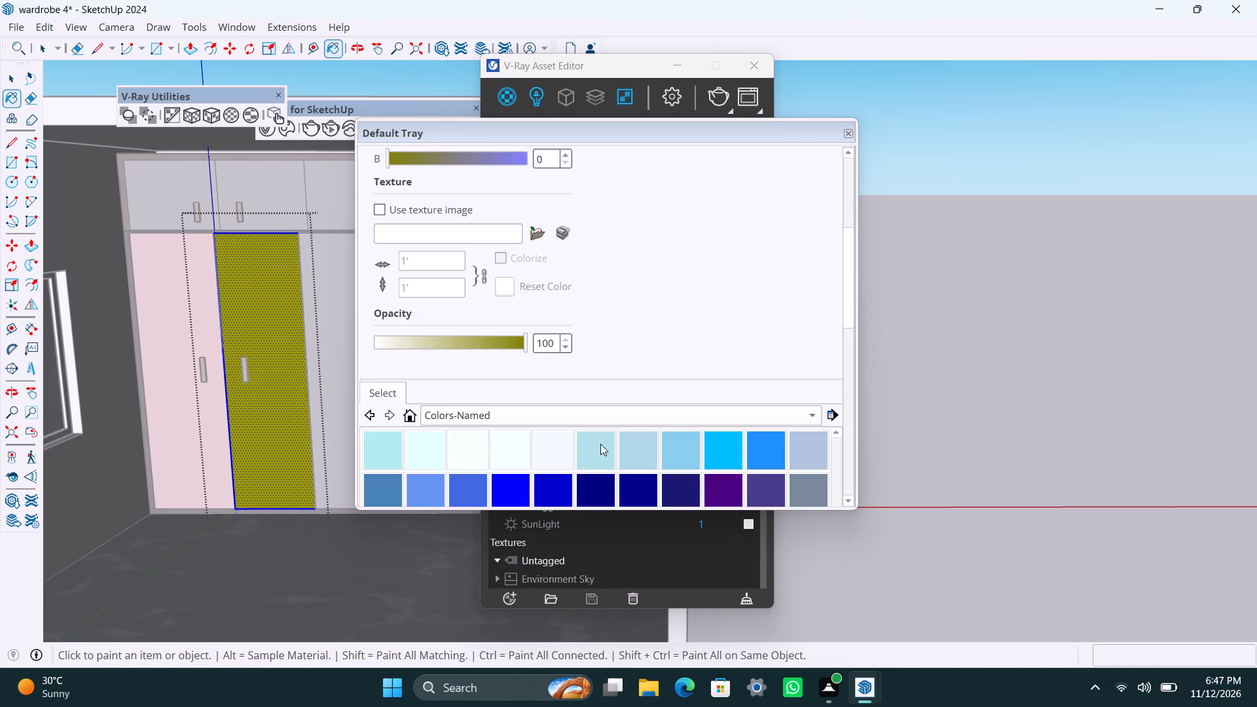
scroll(609, 463, down, 3)
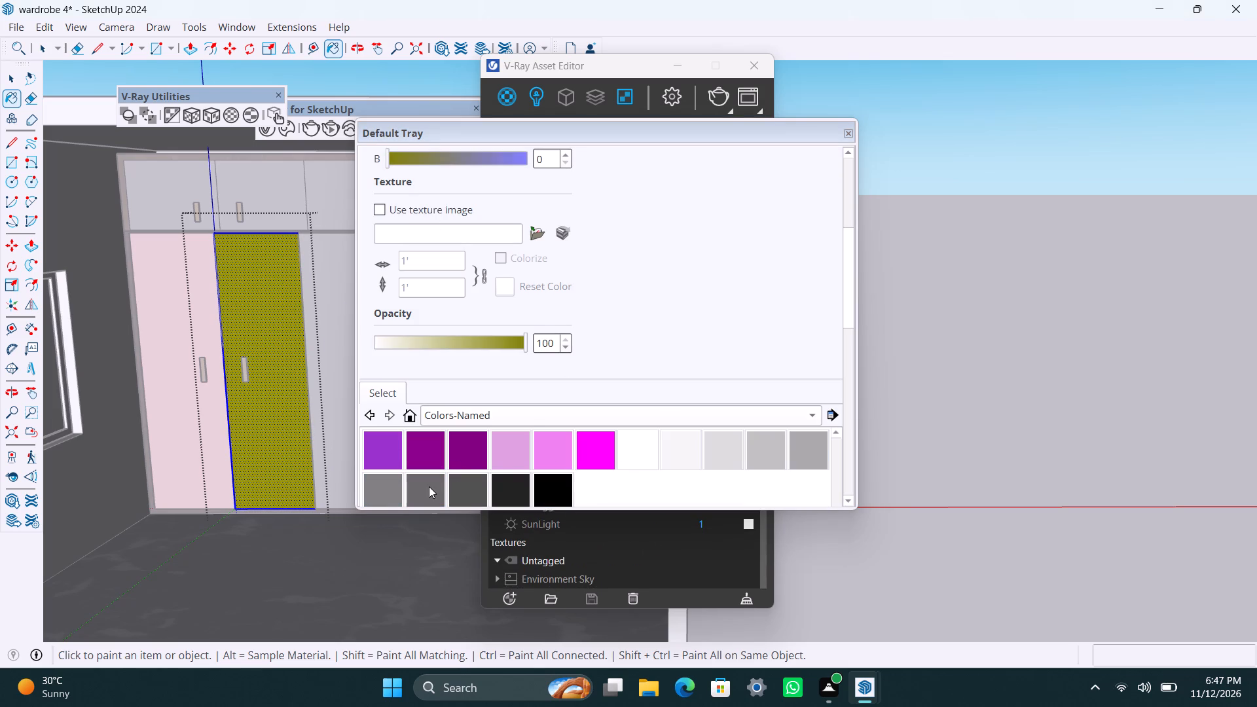
scroll(562, 473, up, 2)
scroll(643, 471, up, 2)
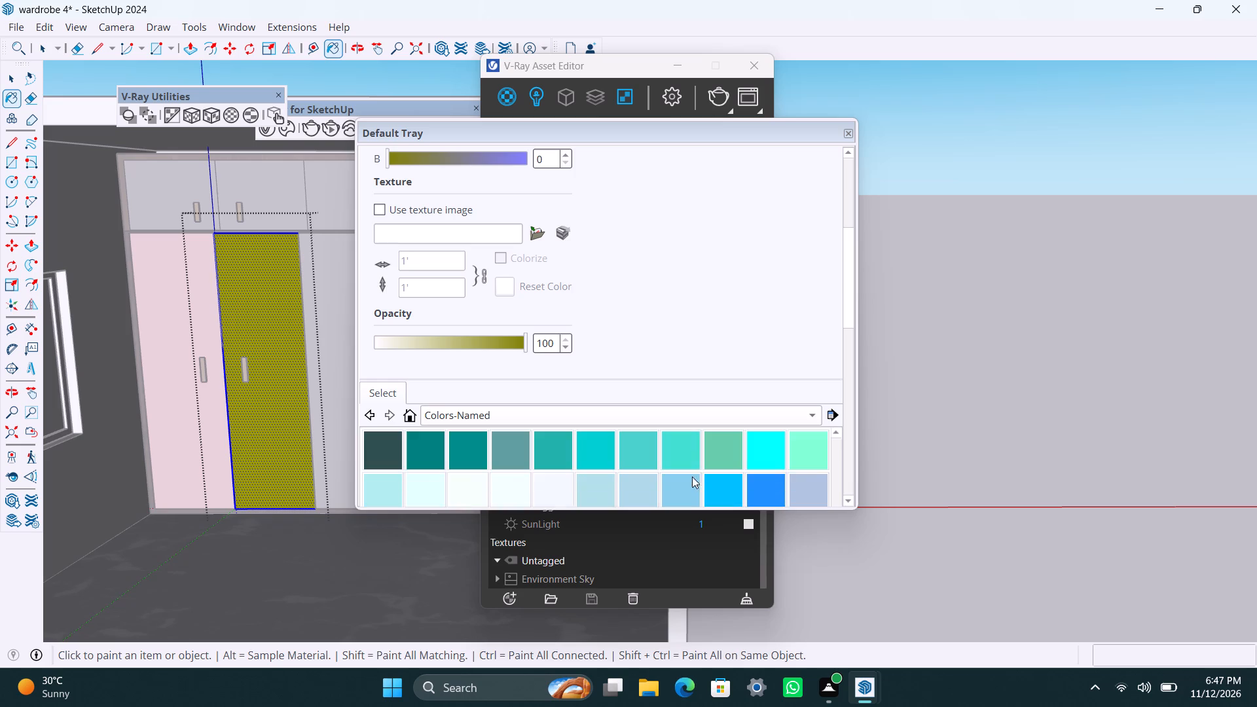
scroll(702, 477, up, 2)
scroll(601, 456, down, 1)
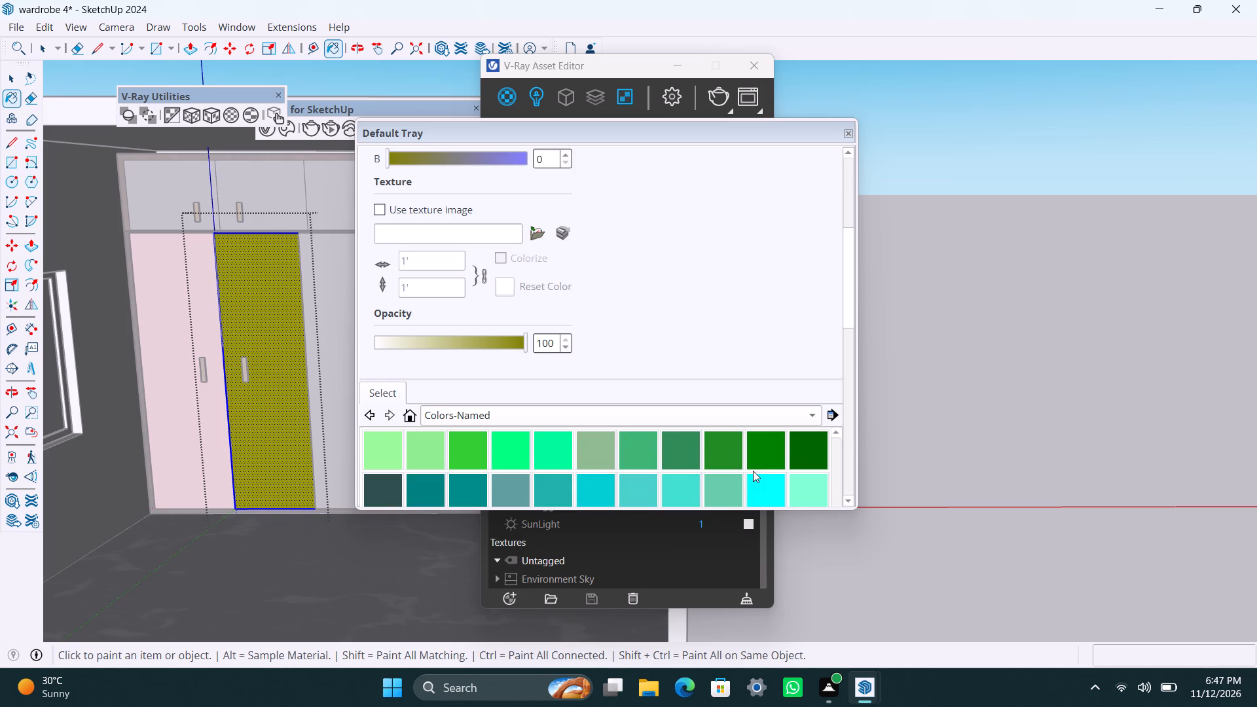
scroll(756, 471, down, 1)
scroll(511, 454, up, 2)
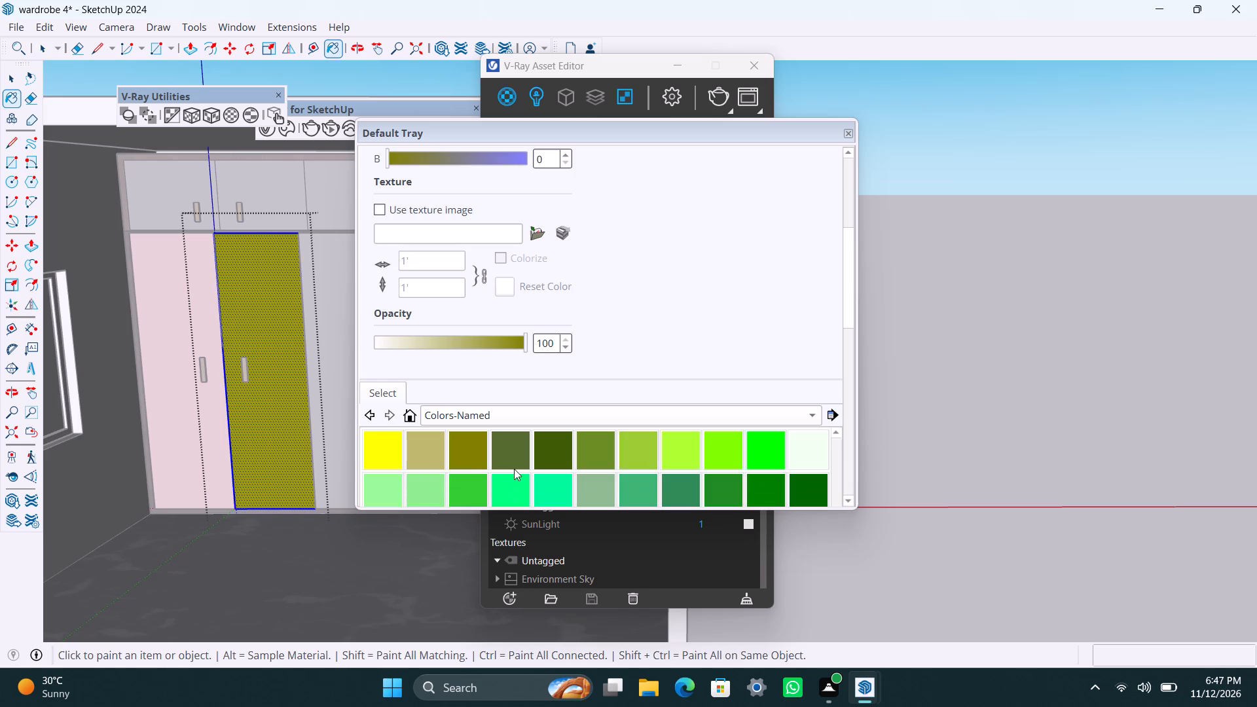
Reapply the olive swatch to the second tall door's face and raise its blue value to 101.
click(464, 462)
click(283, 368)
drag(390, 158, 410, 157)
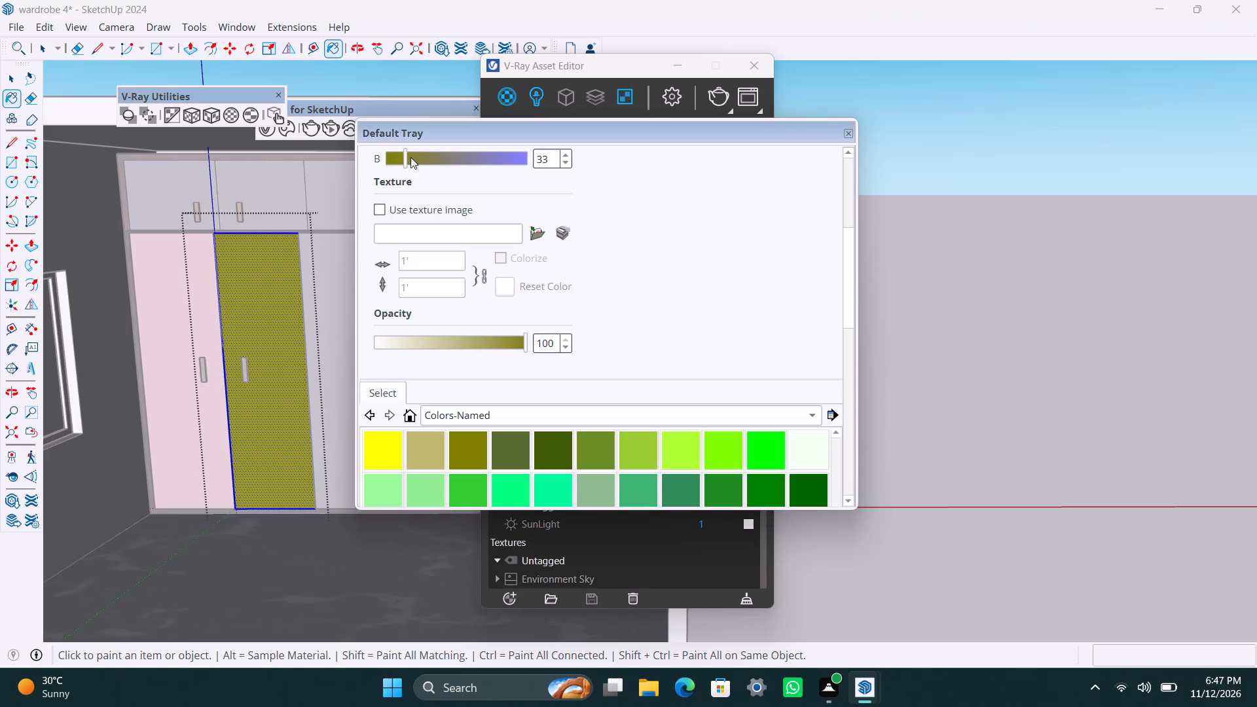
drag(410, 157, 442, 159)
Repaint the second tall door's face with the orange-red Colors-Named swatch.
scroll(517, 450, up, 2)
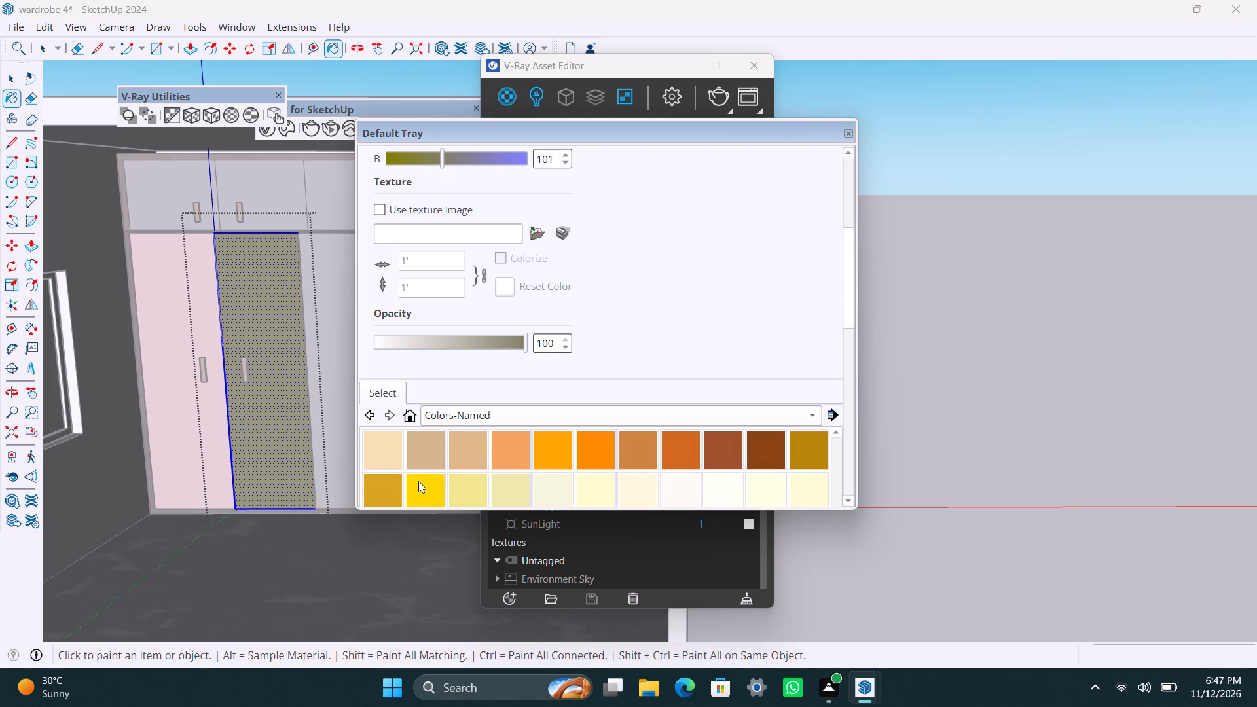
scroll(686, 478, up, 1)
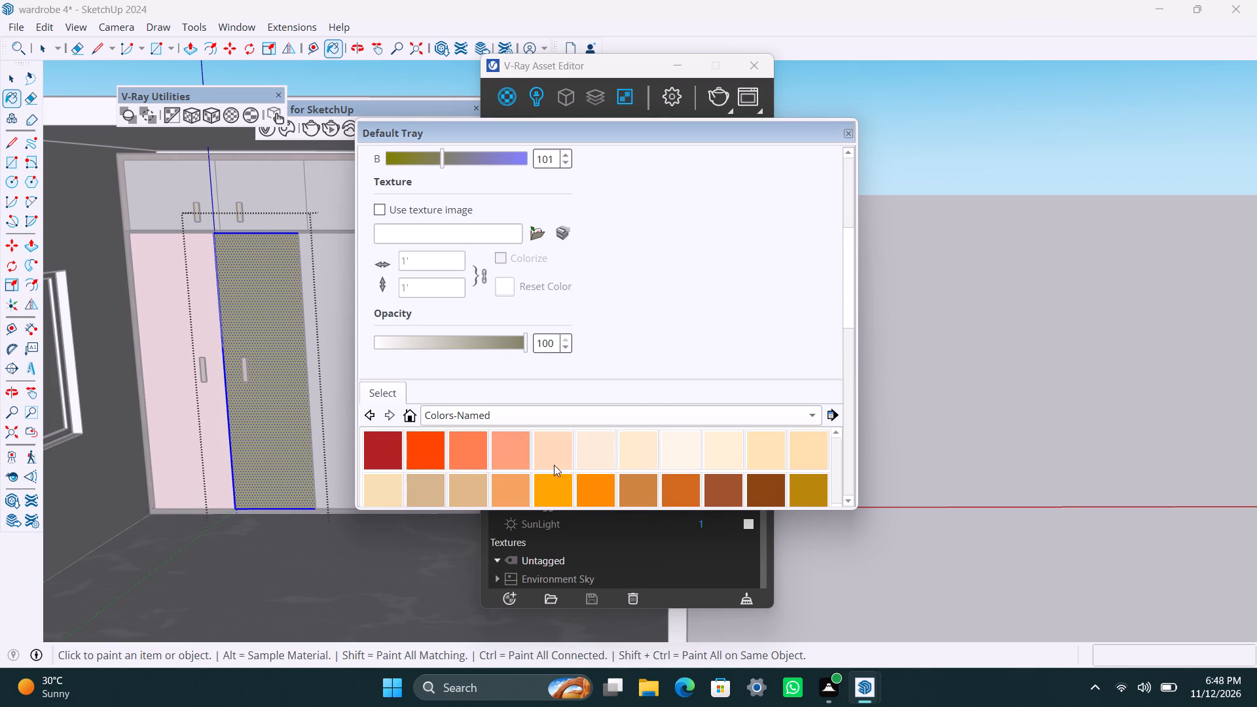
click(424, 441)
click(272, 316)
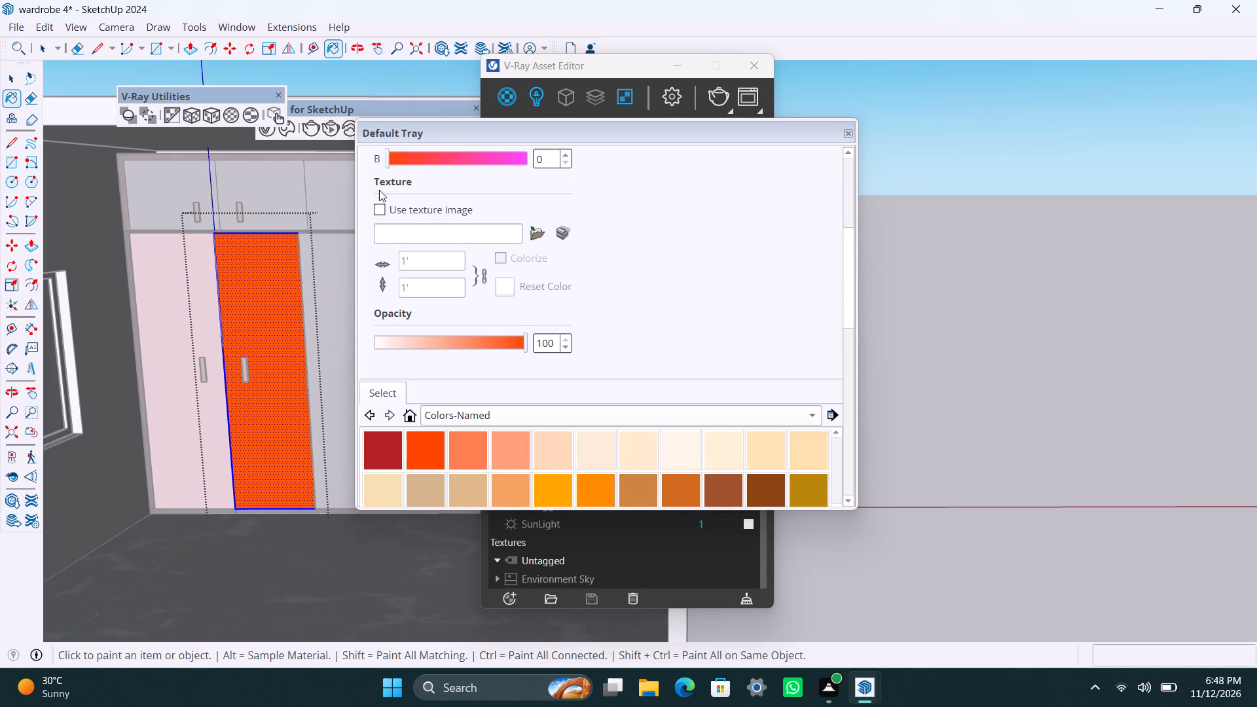
Repaint the second tall door's face with the dark red Colors-Named swatch and set its blue value to 69.
click(384, 443)
click(280, 405)
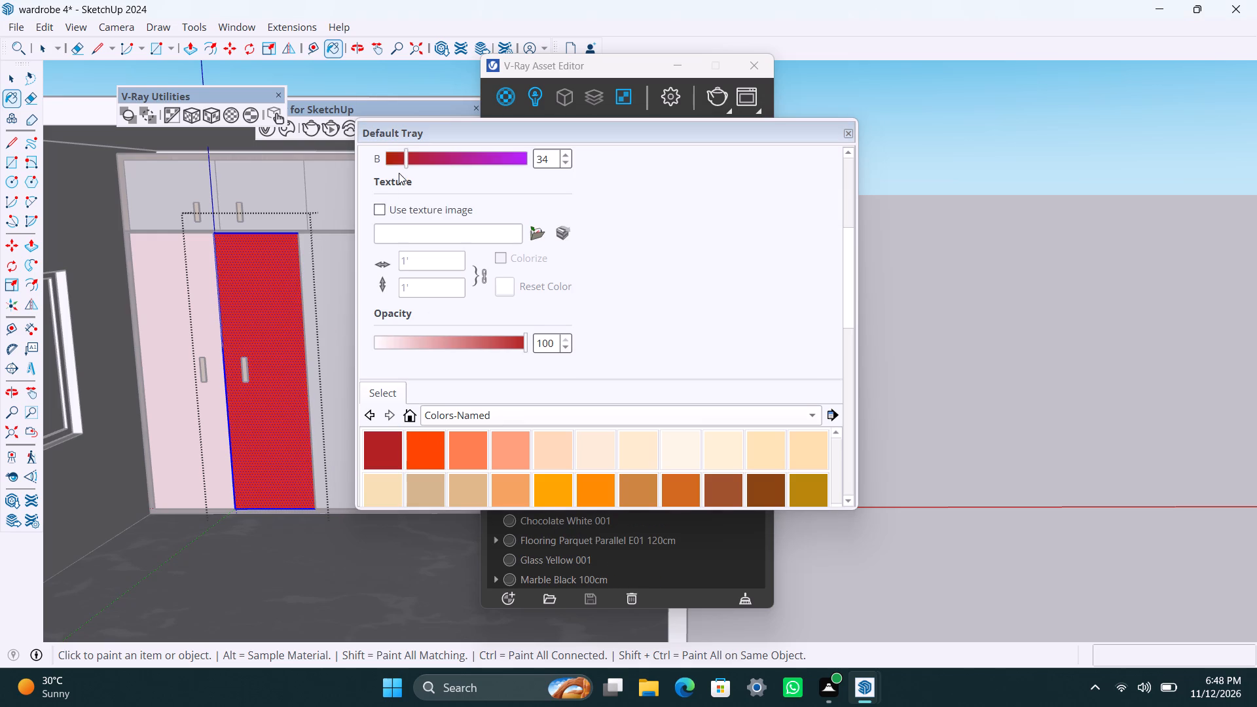
drag(407, 162, 458, 171)
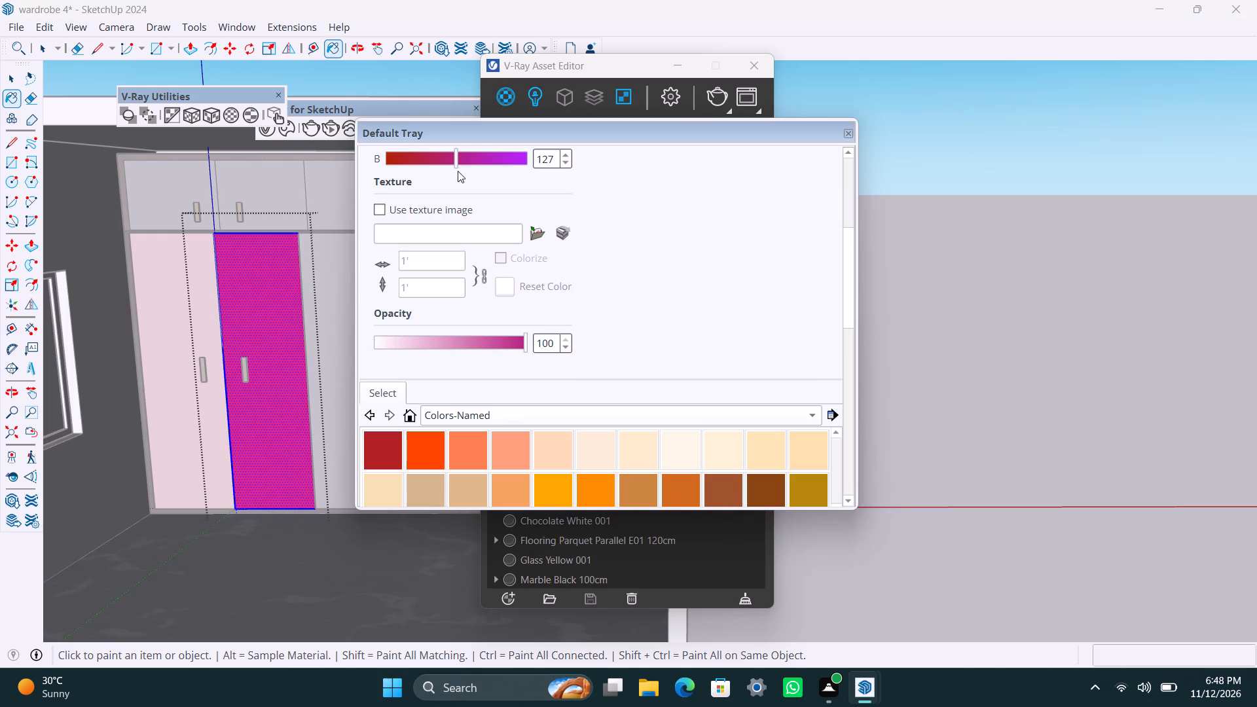
drag(458, 171, 428, 184)
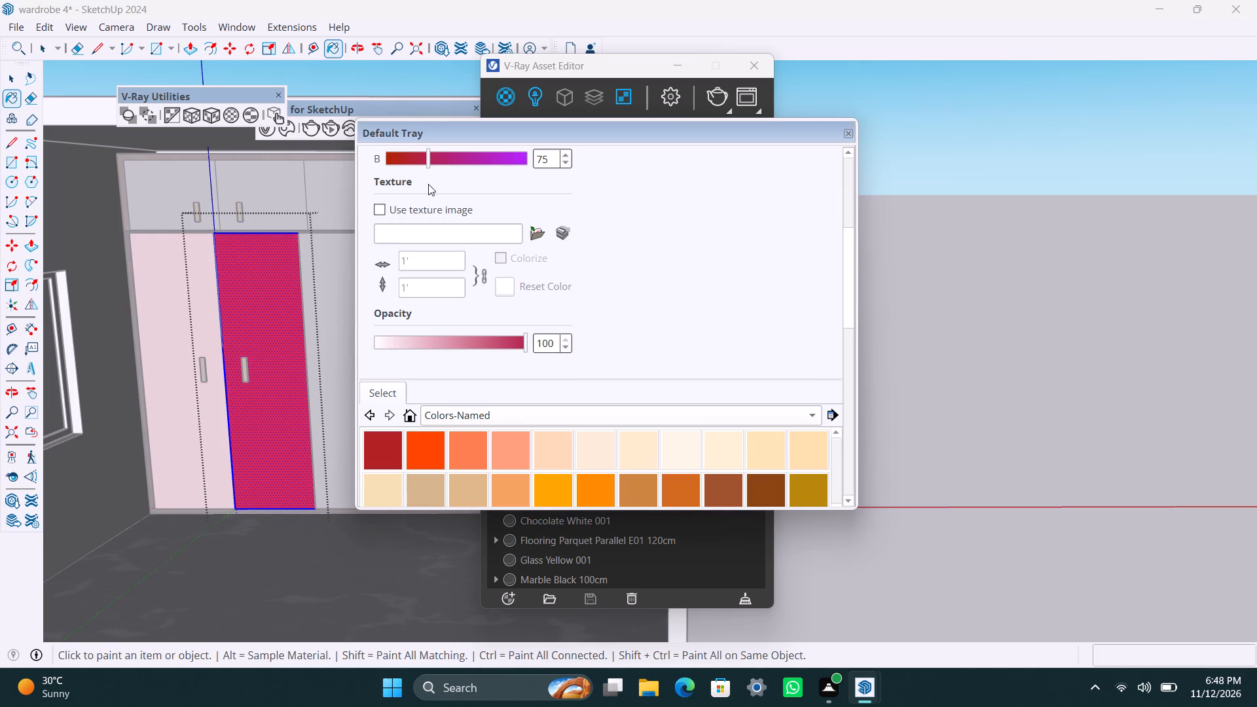
drag(428, 184, 426, 190)
Tune the door's dark red material into a brown with RGB 128, 76, 41.
scroll(479, 300, up, 1)
scroll(472, 219, up, 1)
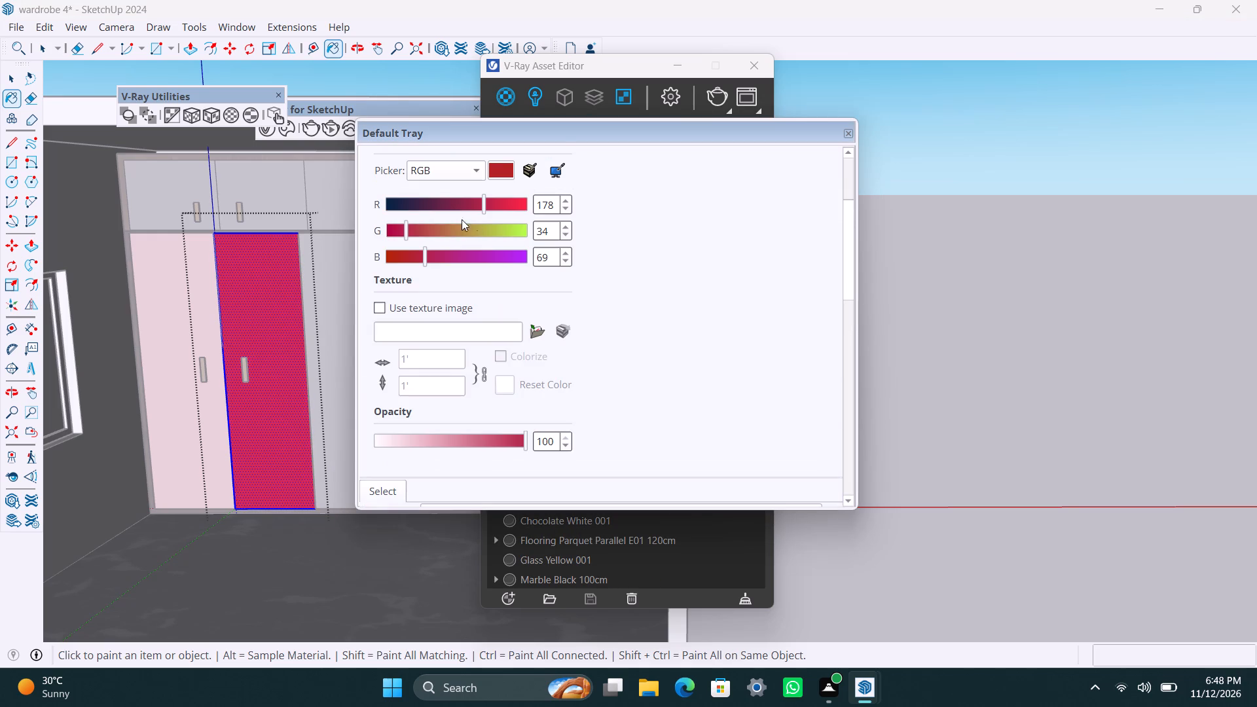
drag(407, 229, 429, 236)
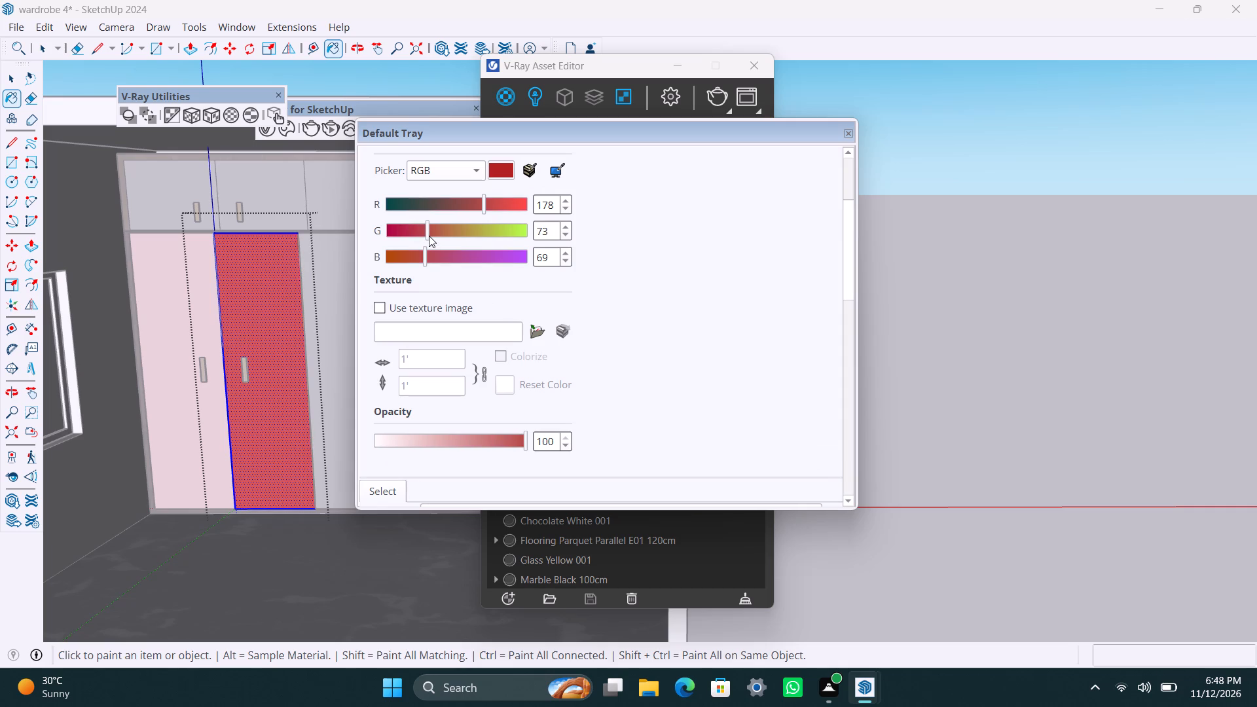
drag(429, 236, 430, 235)
drag(483, 203, 458, 203)
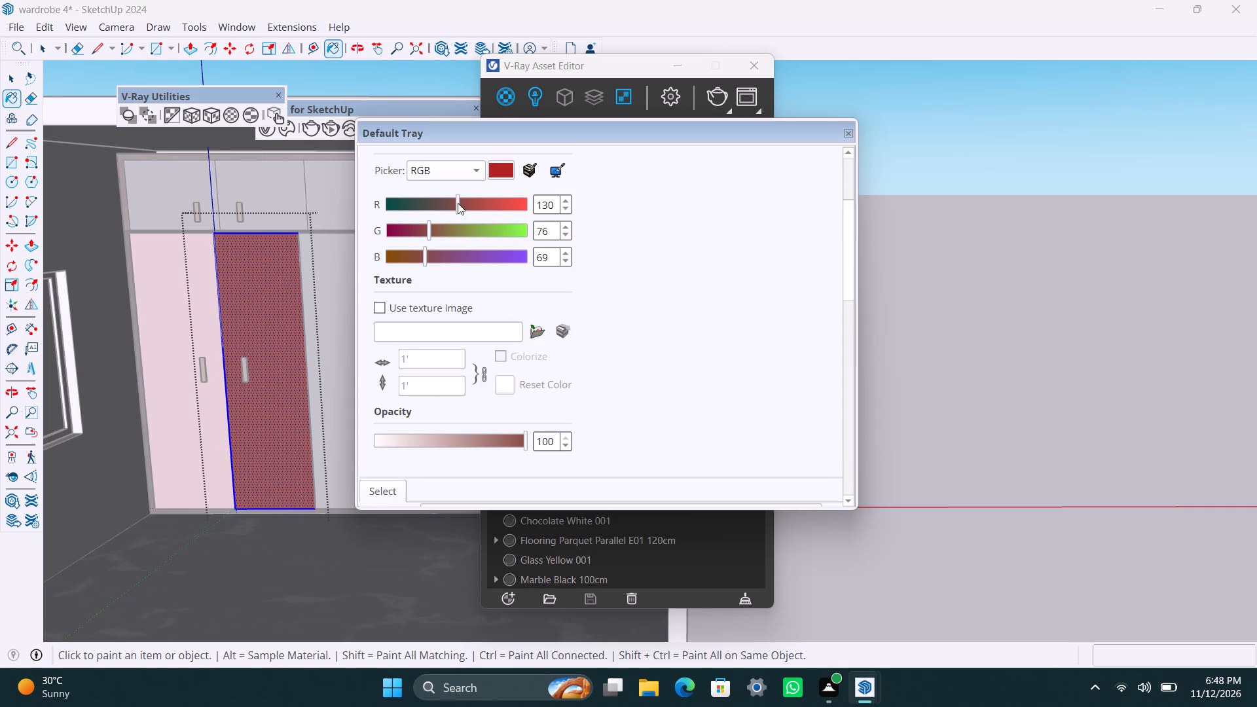
drag(458, 203, 456, 204)
scroll(520, 388, down, 1)
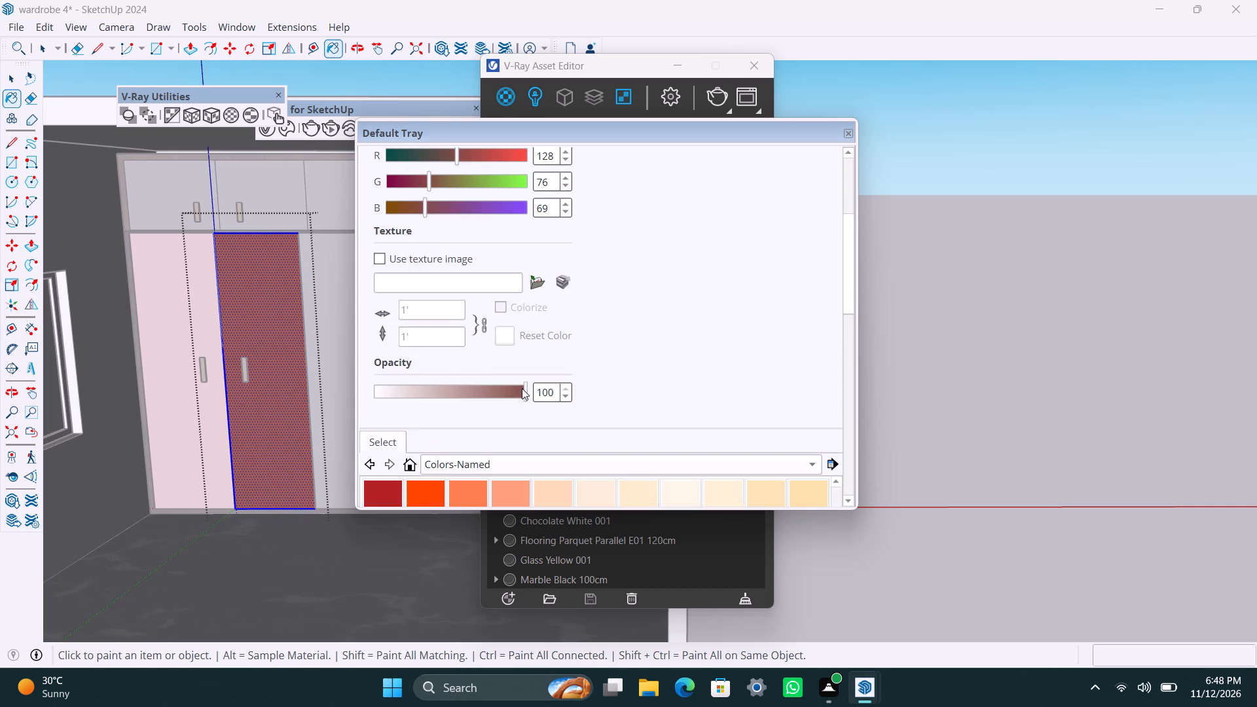
drag(422, 215, 412, 215)
drag(424, 215, 409, 215)
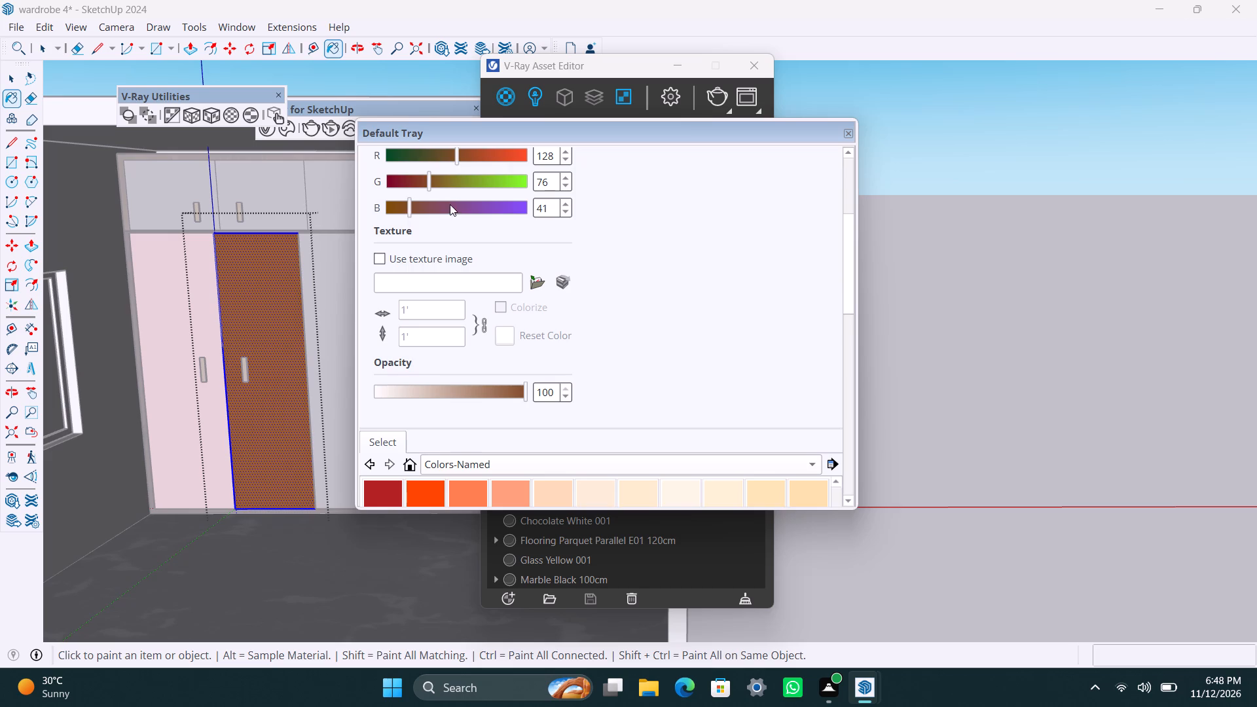
Lighten the second tall door's brown material to RGB 160, 103, 74 and reduce its opacity to 71.
drag(430, 176, 435, 181)
drag(435, 181, 439, 183)
click(442, 183)
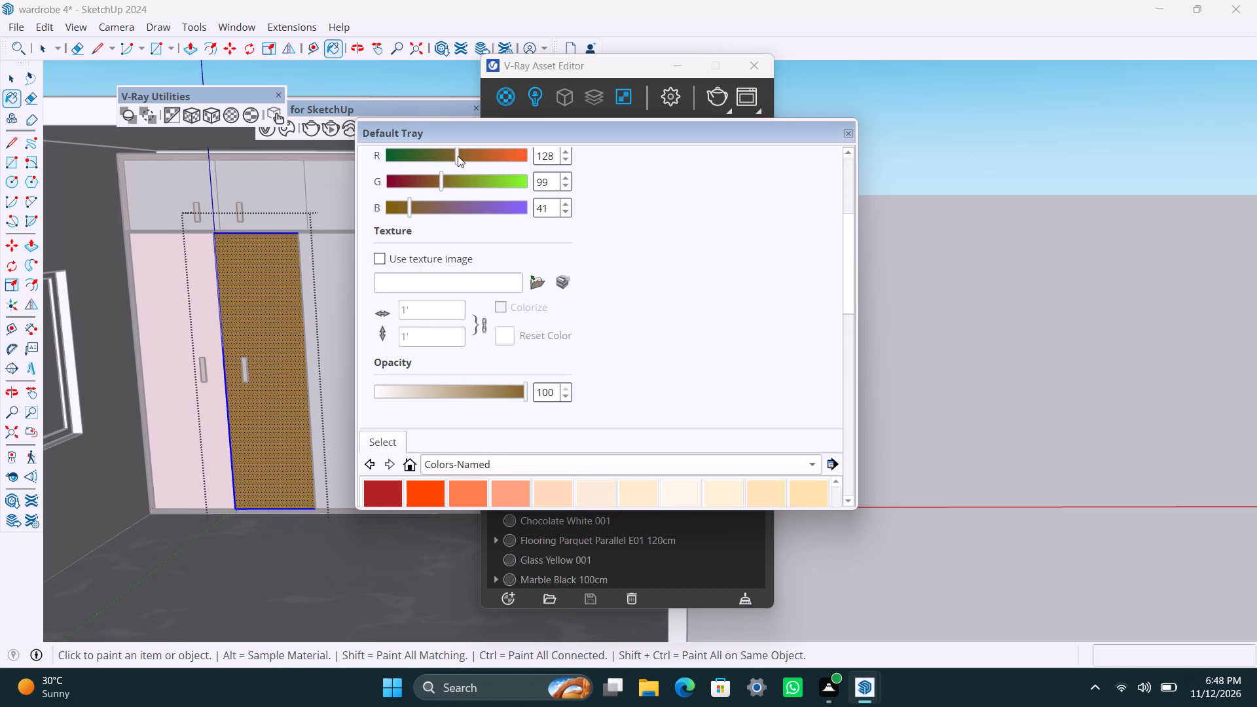
drag(458, 156, 462, 156)
drag(462, 156, 467, 158)
drag(412, 208, 418, 208)
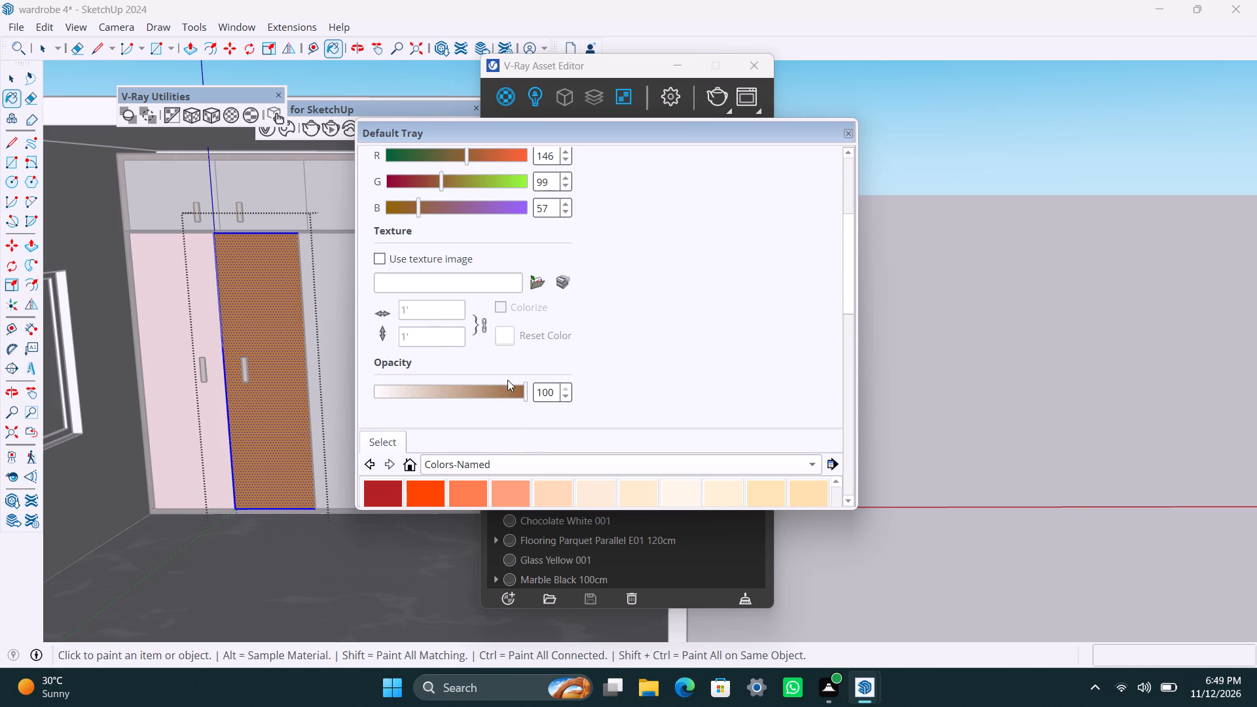
drag(524, 394, 518, 395)
drag(518, 395, 473, 407)
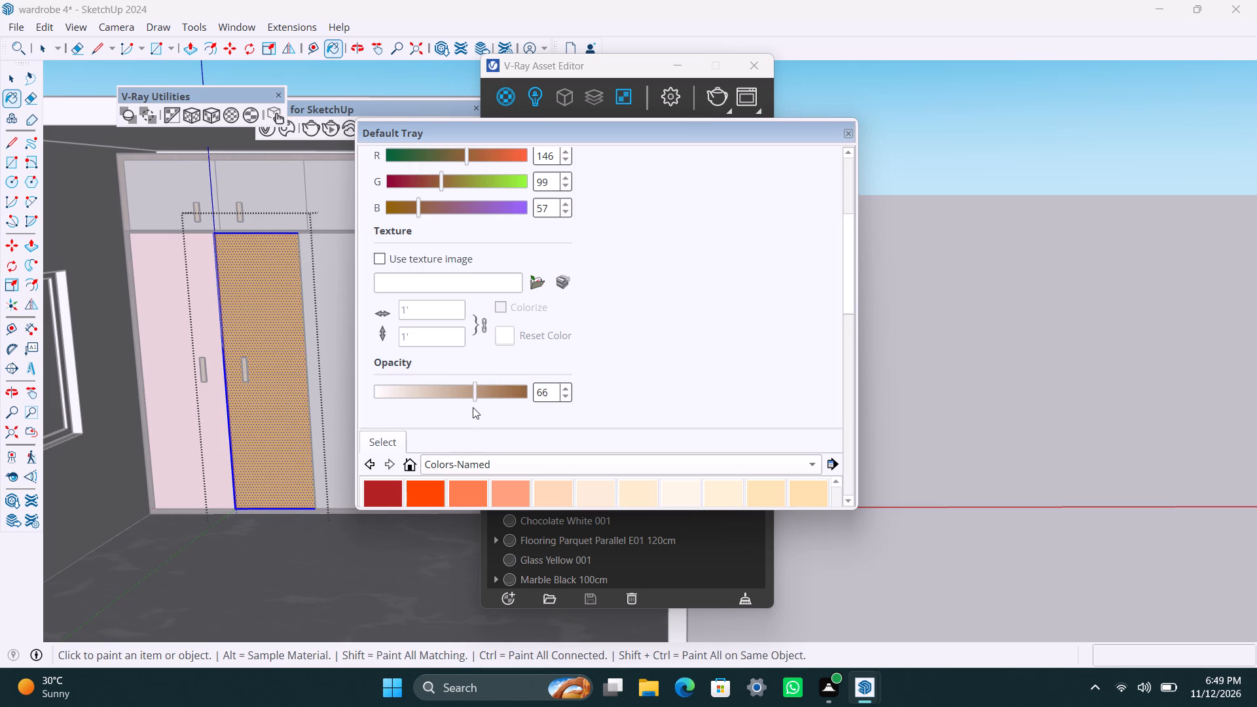
drag(473, 407, 481, 409)
scroll(477, 153, up, 2)
click(473, 154)
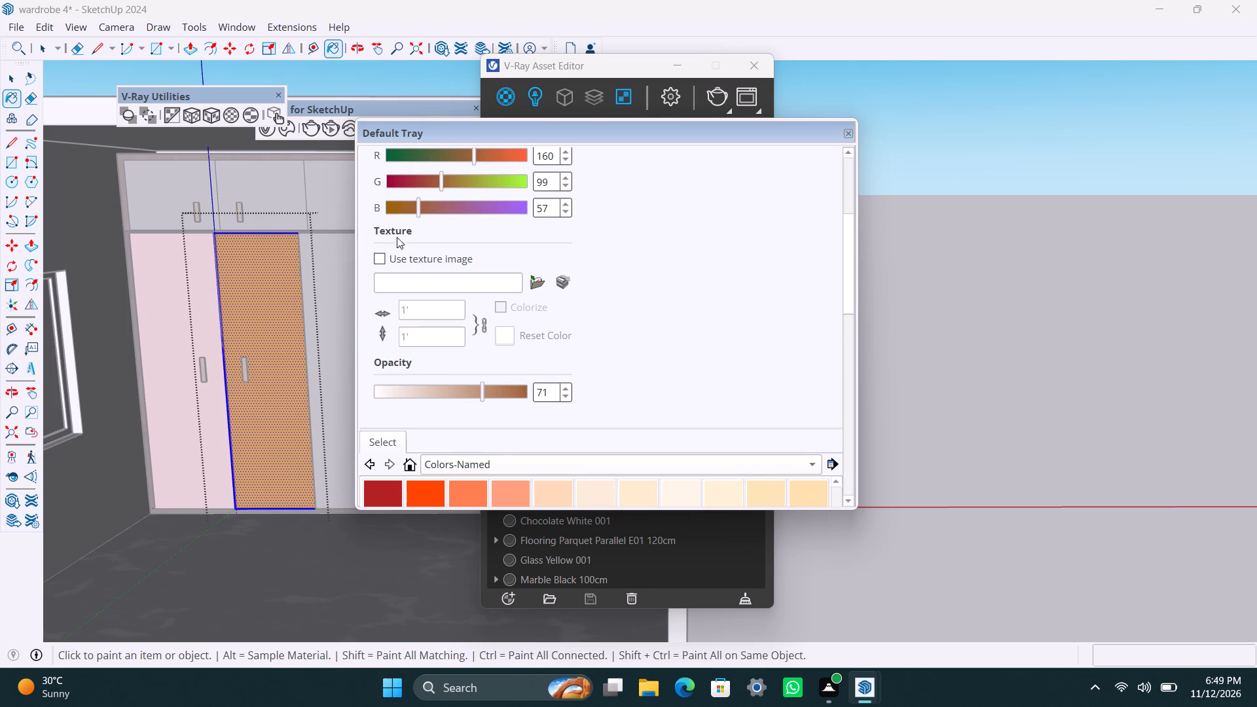
click(441, 188)
drag(419, 212, 422, 211)
drag(422, 211, 428, 211)
drag(428, 211, 428, 211)
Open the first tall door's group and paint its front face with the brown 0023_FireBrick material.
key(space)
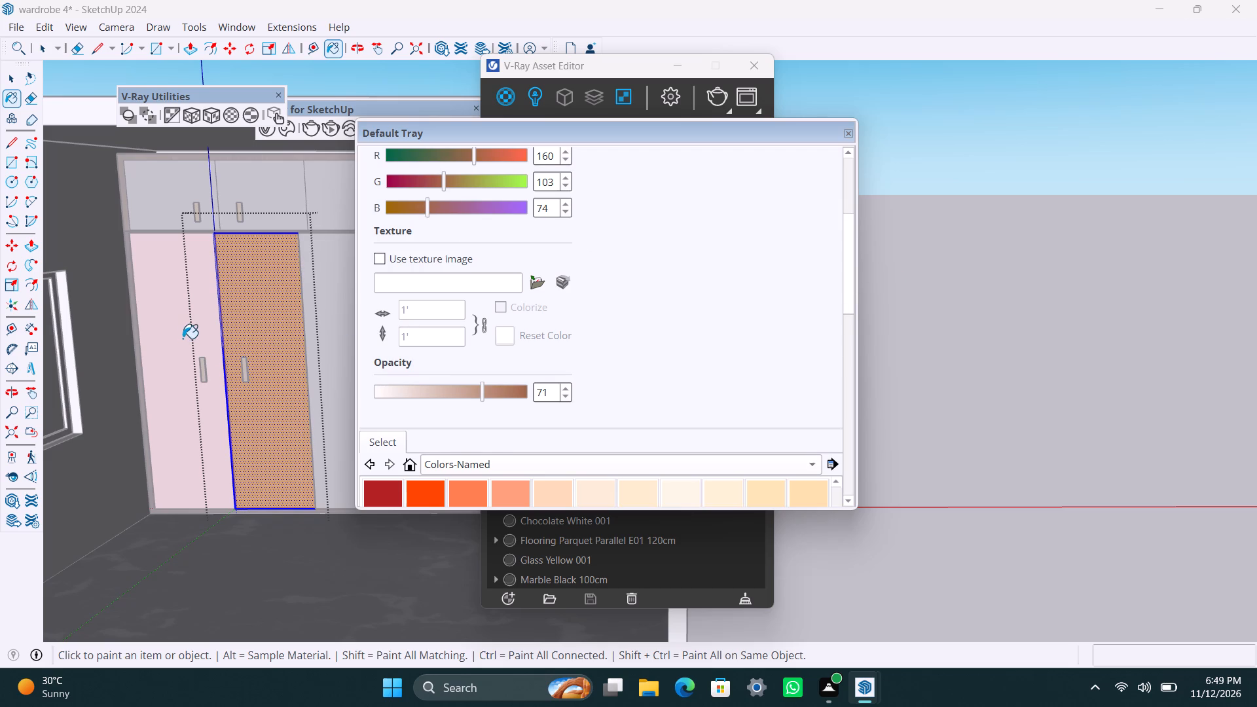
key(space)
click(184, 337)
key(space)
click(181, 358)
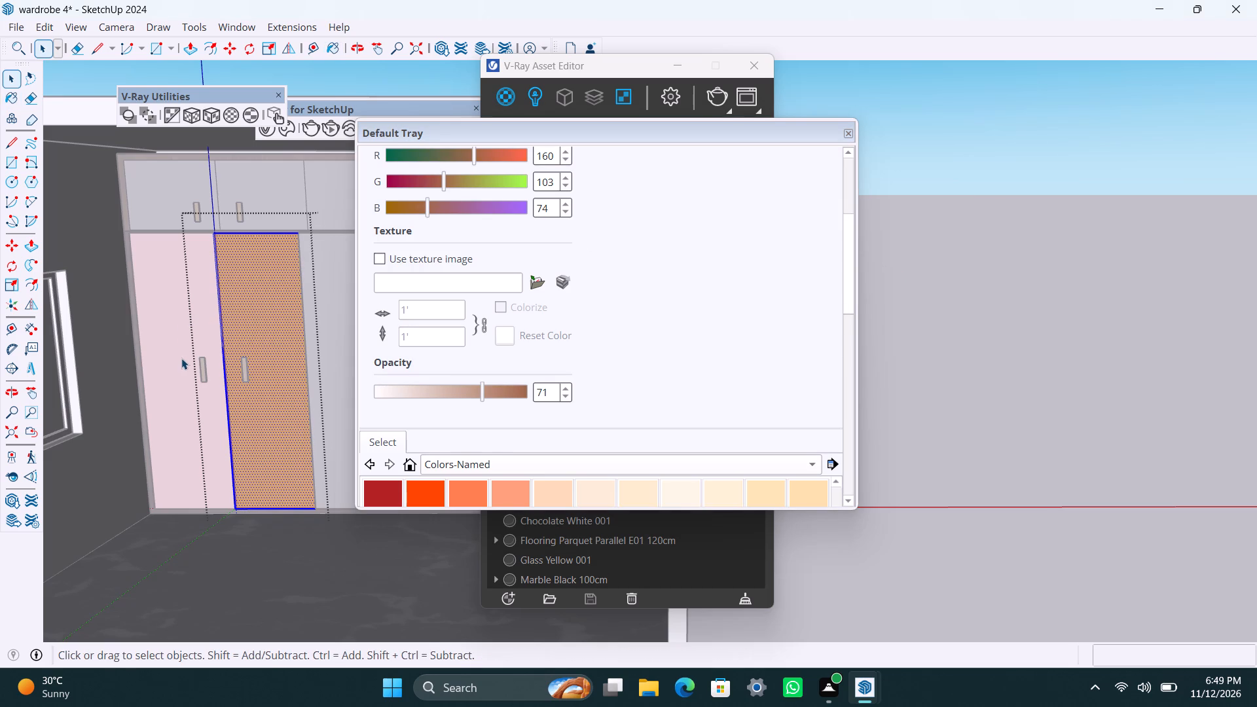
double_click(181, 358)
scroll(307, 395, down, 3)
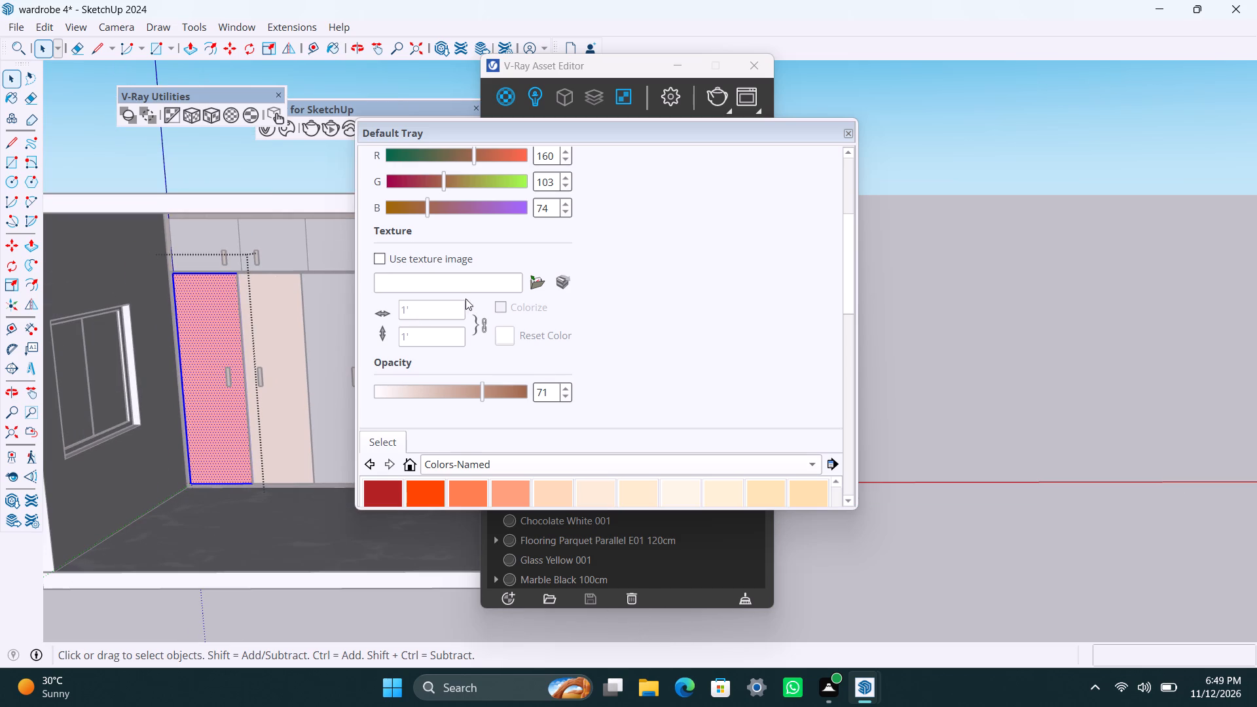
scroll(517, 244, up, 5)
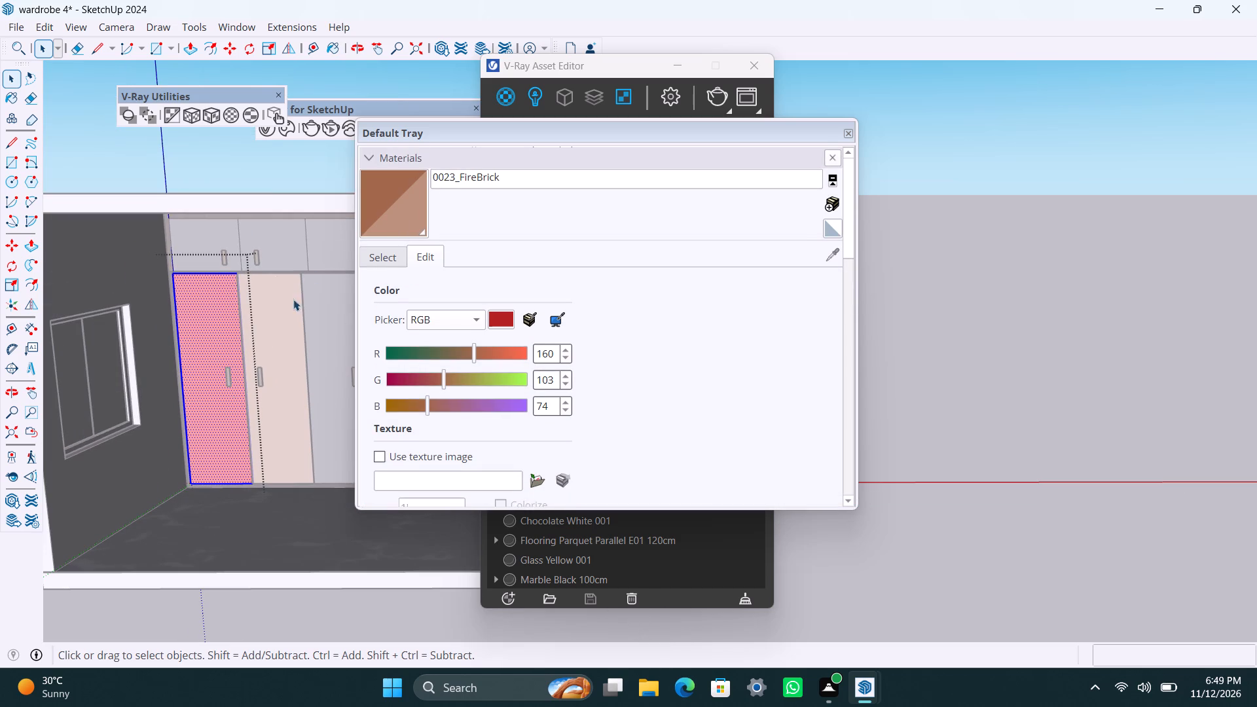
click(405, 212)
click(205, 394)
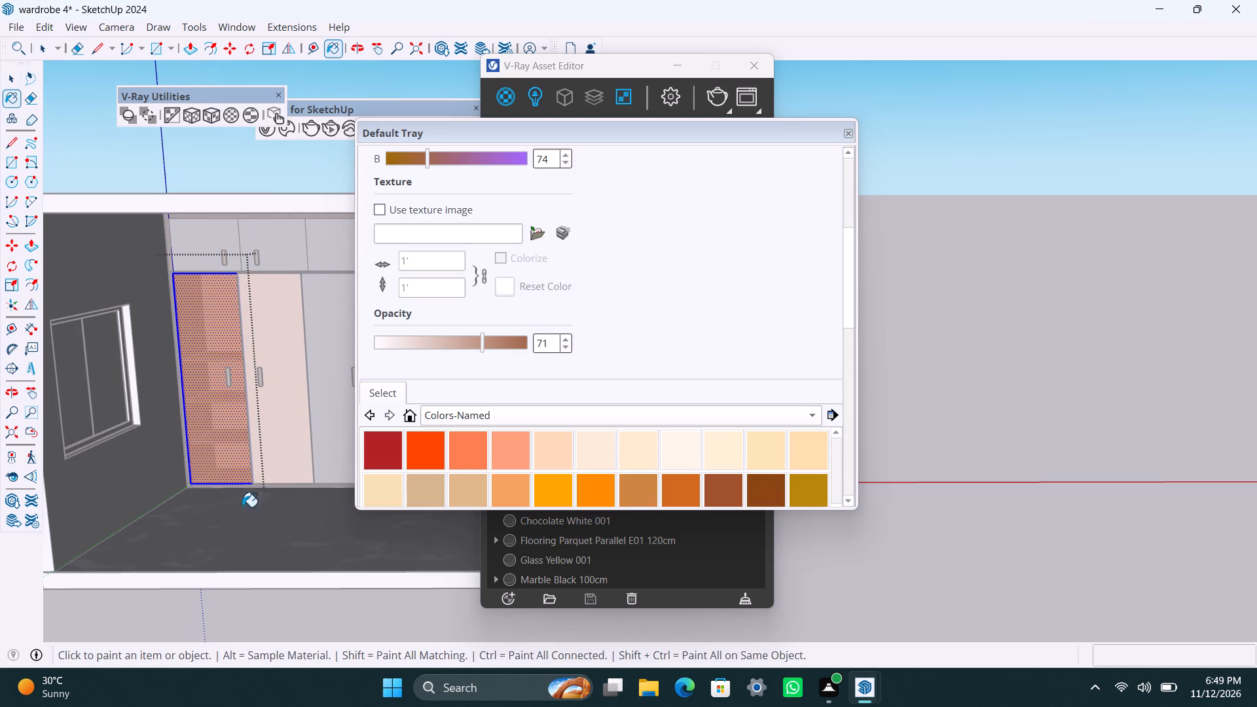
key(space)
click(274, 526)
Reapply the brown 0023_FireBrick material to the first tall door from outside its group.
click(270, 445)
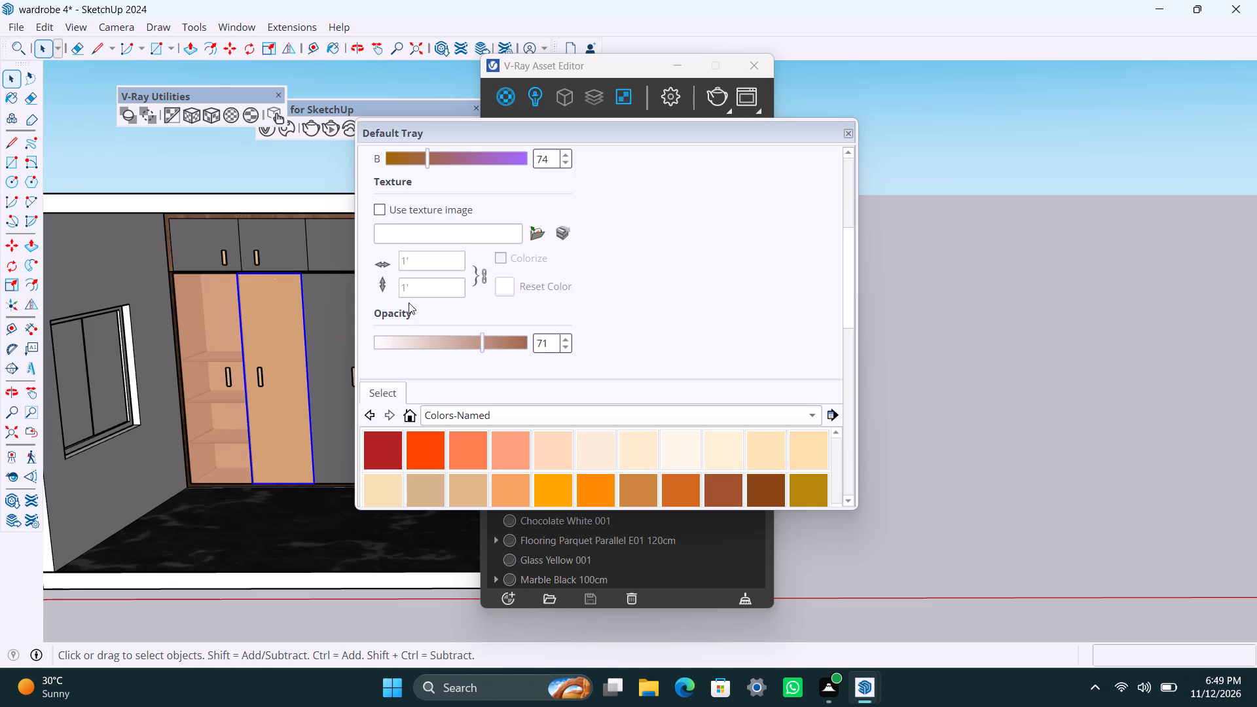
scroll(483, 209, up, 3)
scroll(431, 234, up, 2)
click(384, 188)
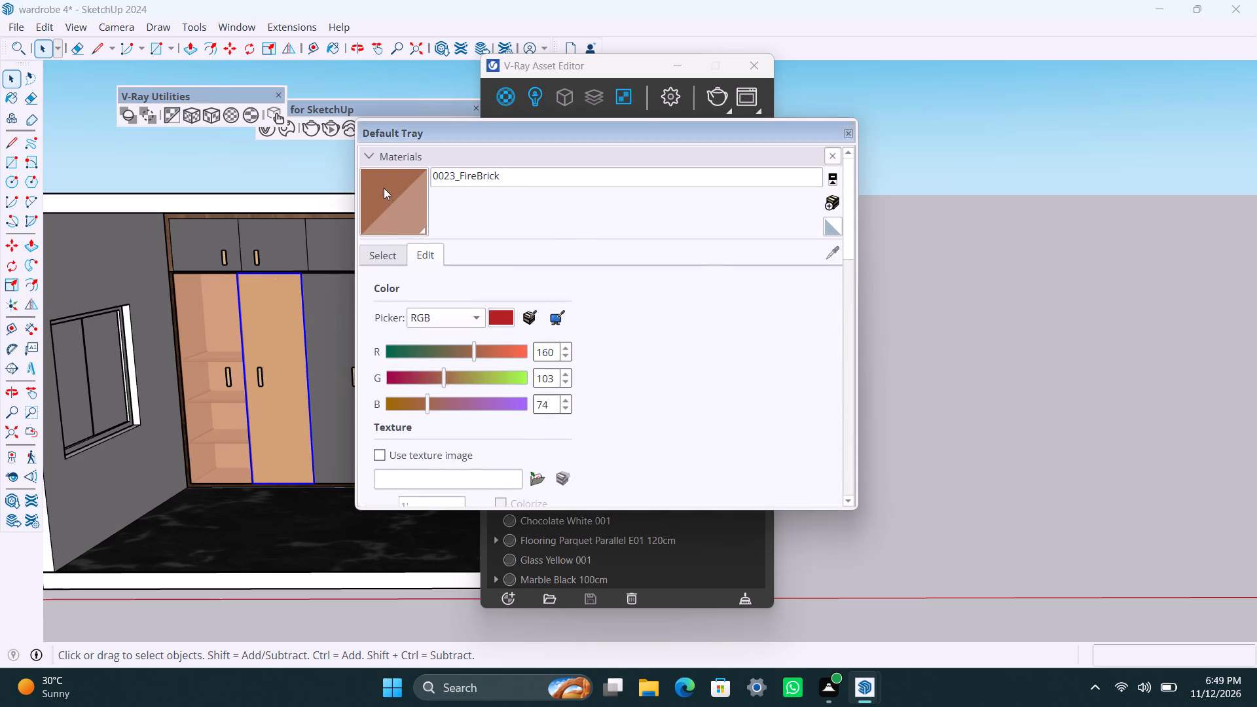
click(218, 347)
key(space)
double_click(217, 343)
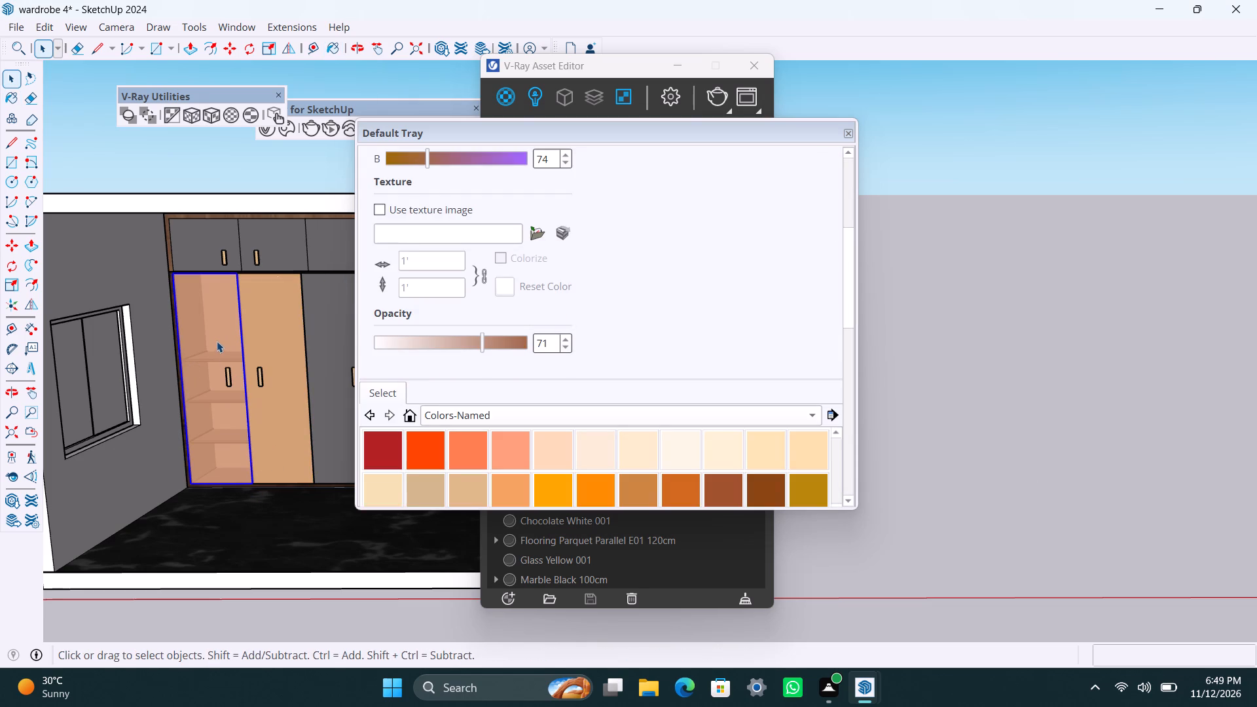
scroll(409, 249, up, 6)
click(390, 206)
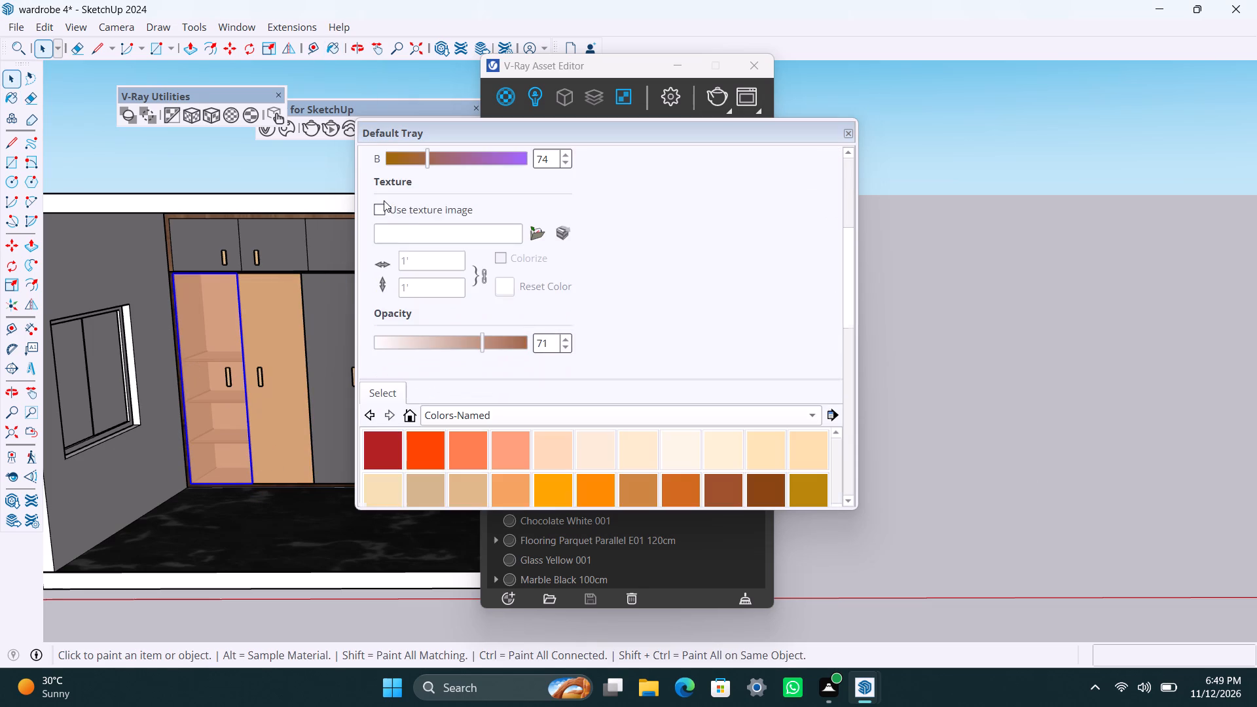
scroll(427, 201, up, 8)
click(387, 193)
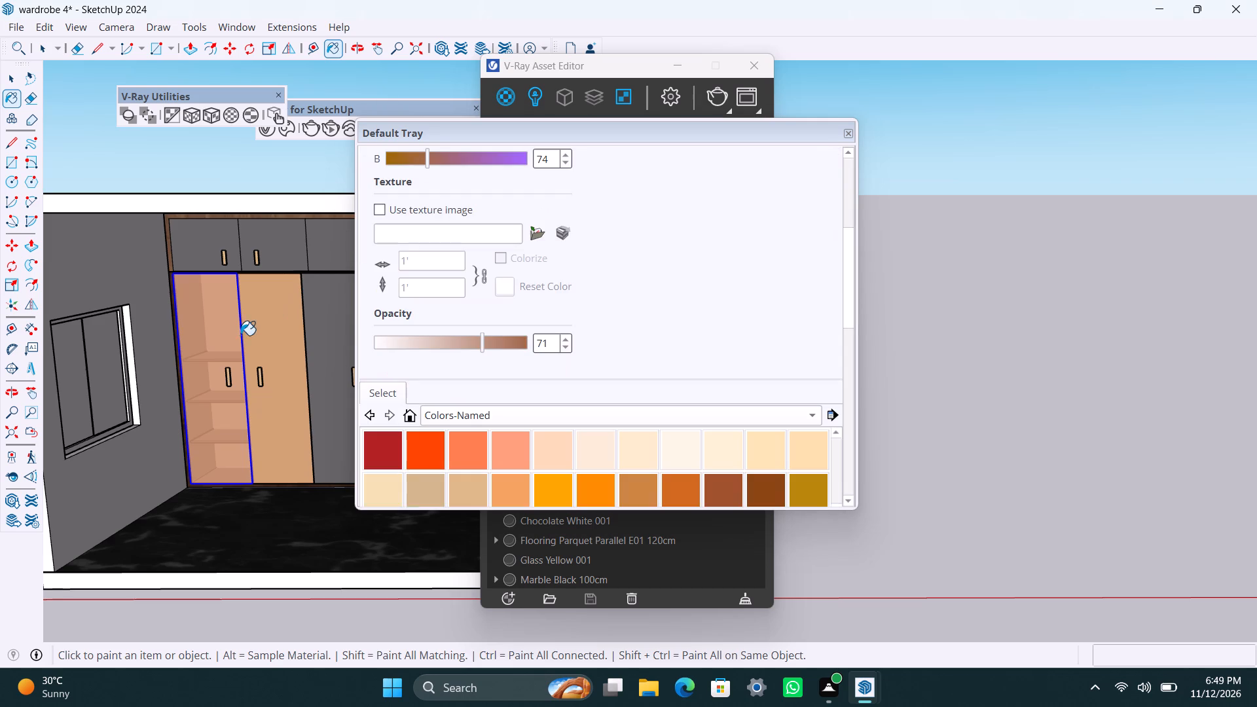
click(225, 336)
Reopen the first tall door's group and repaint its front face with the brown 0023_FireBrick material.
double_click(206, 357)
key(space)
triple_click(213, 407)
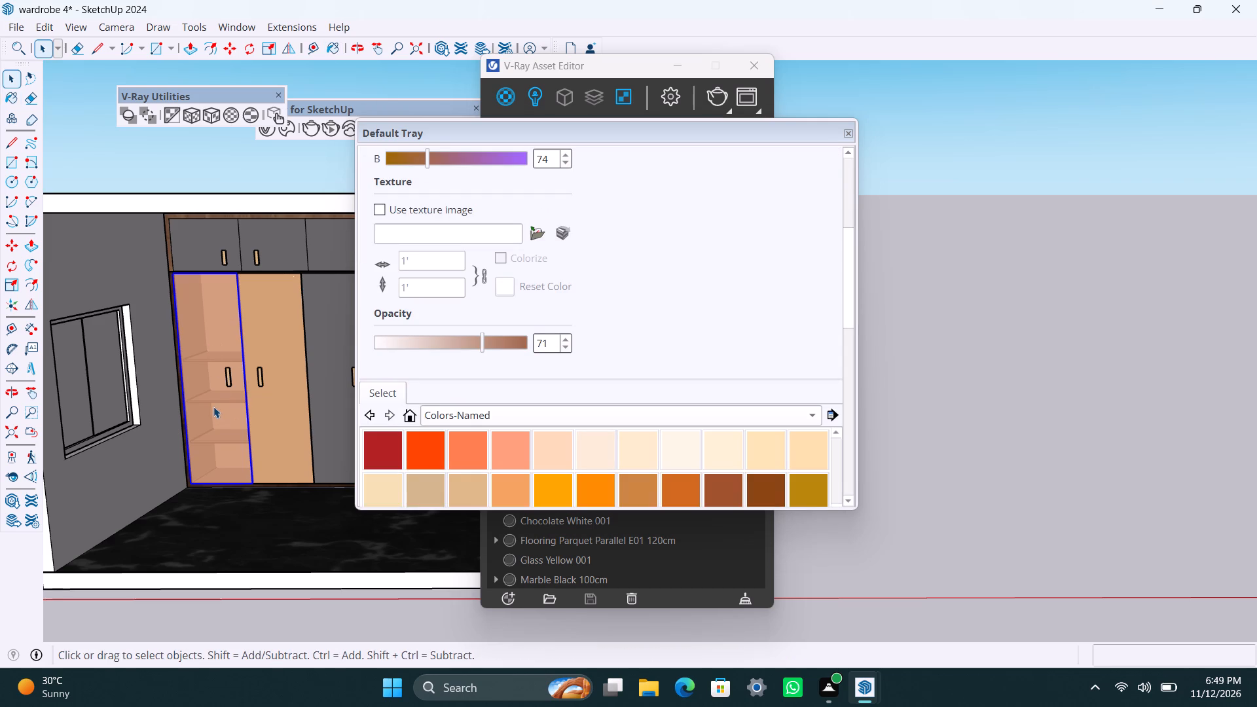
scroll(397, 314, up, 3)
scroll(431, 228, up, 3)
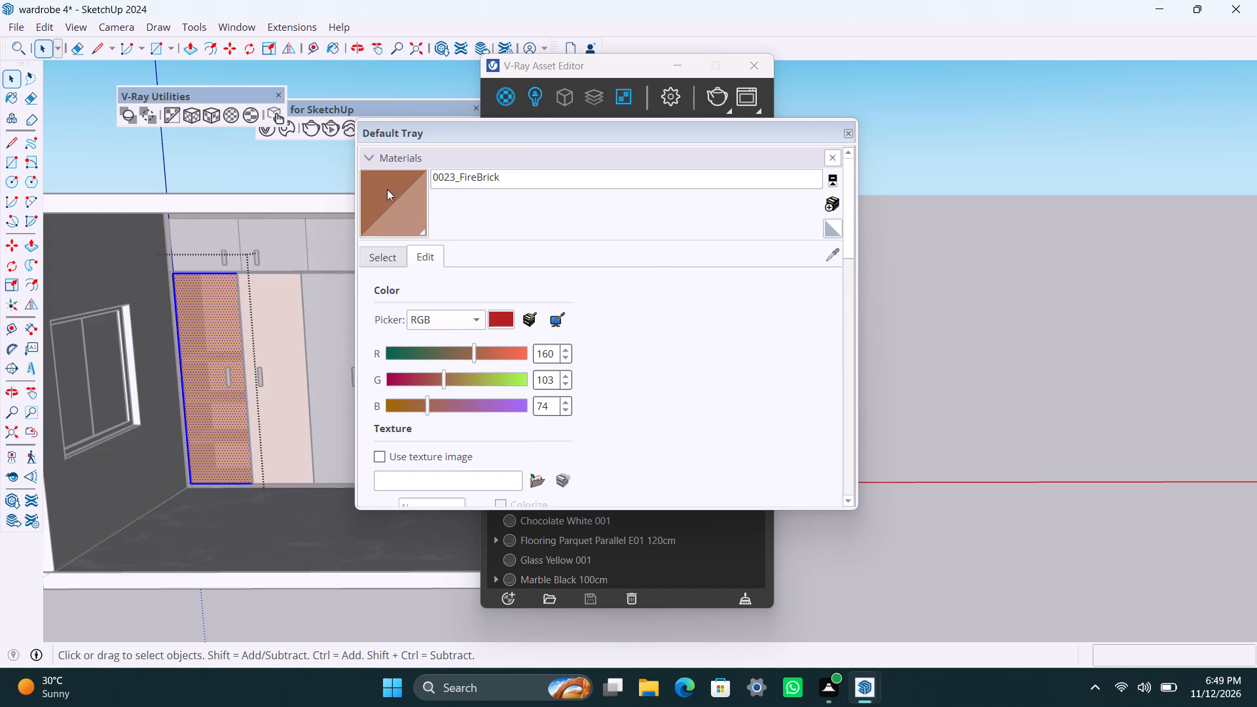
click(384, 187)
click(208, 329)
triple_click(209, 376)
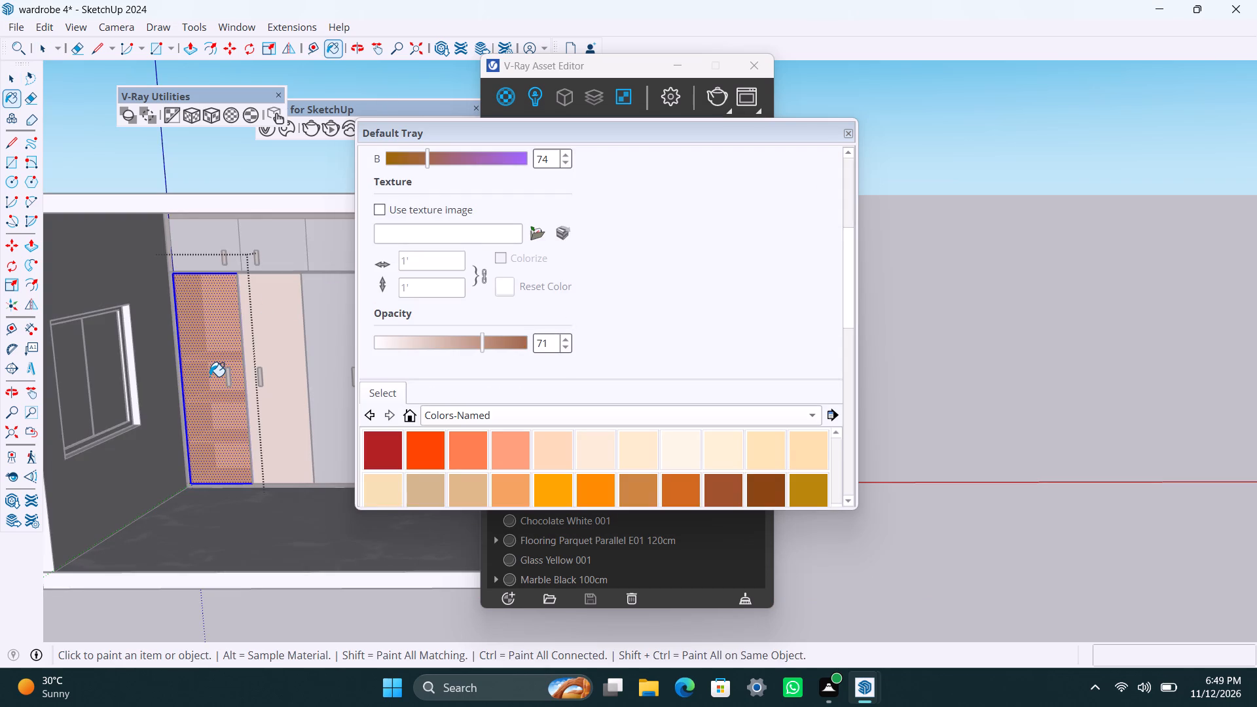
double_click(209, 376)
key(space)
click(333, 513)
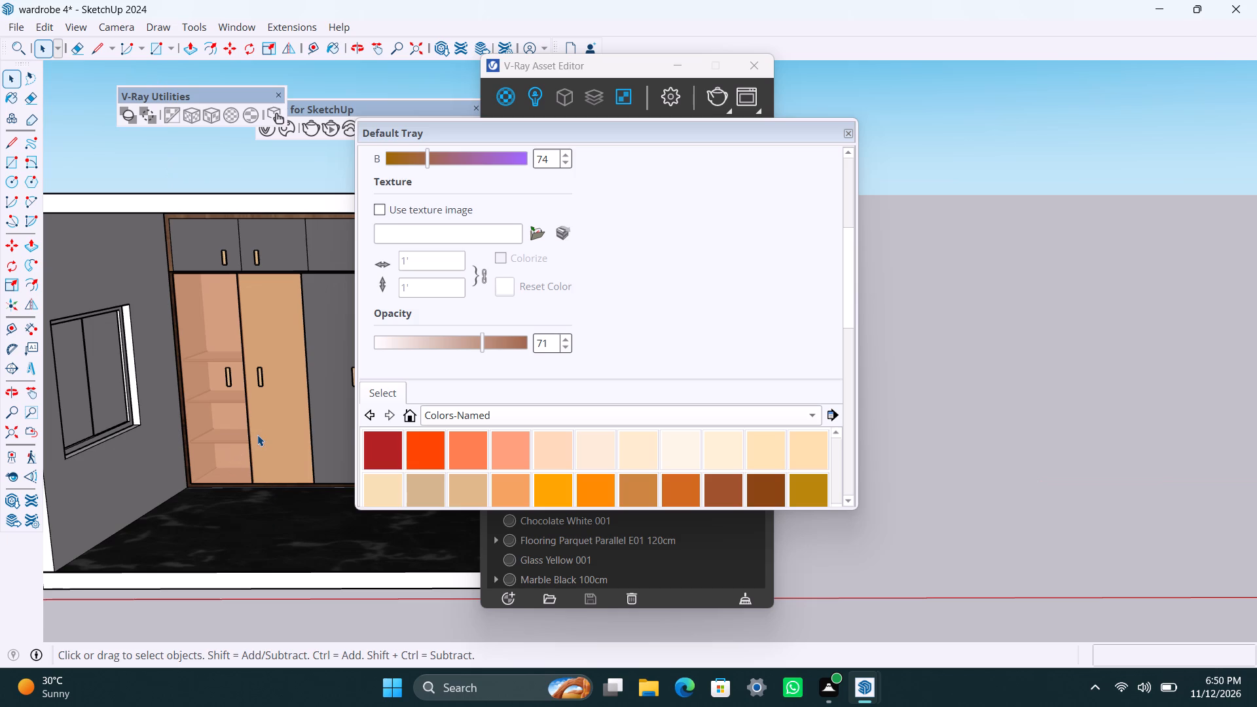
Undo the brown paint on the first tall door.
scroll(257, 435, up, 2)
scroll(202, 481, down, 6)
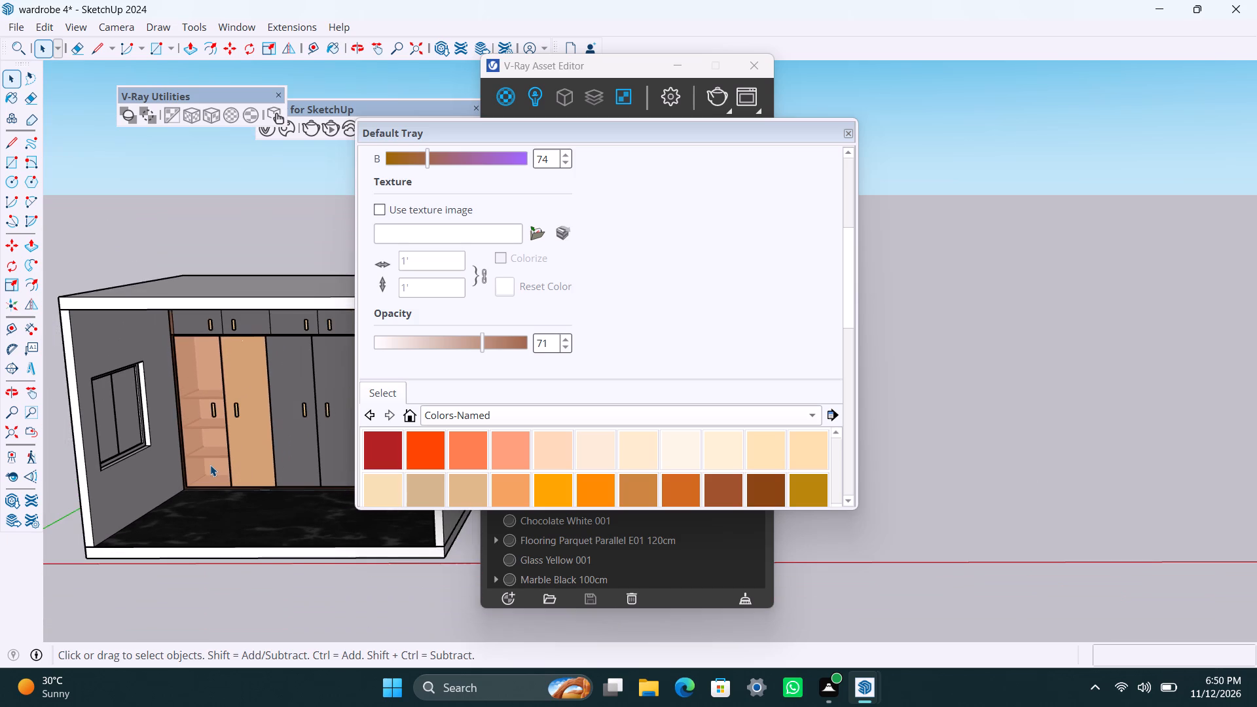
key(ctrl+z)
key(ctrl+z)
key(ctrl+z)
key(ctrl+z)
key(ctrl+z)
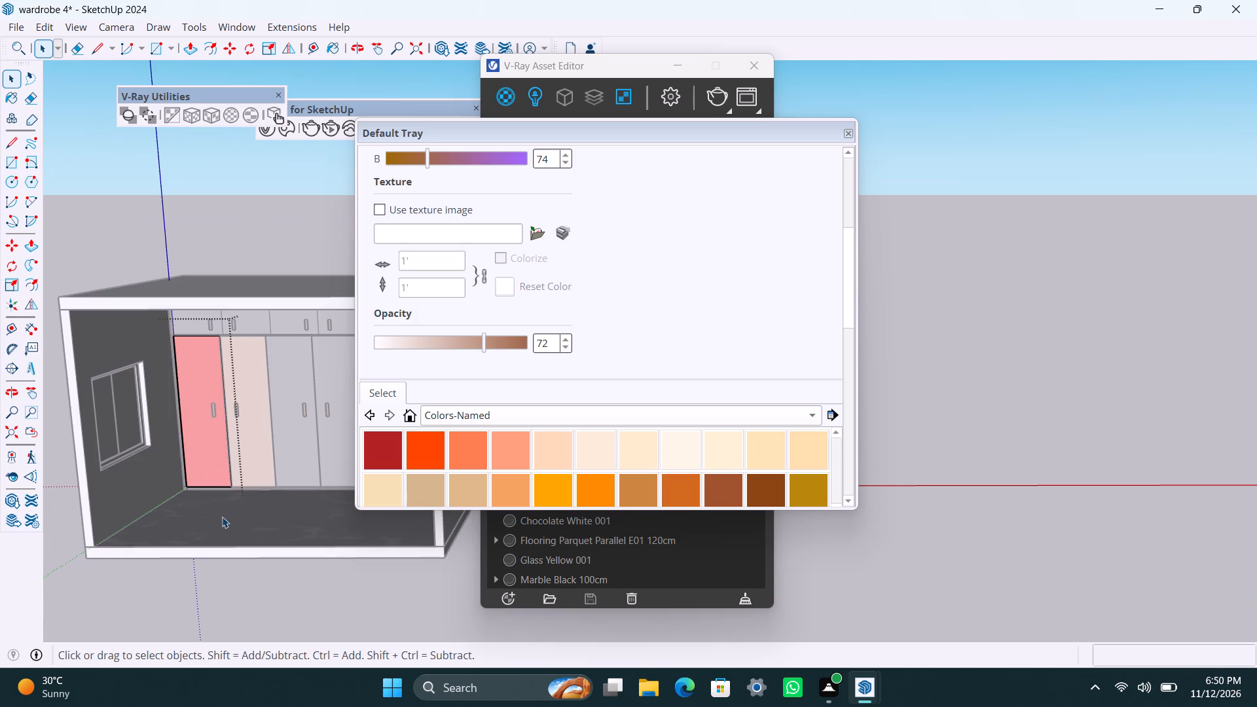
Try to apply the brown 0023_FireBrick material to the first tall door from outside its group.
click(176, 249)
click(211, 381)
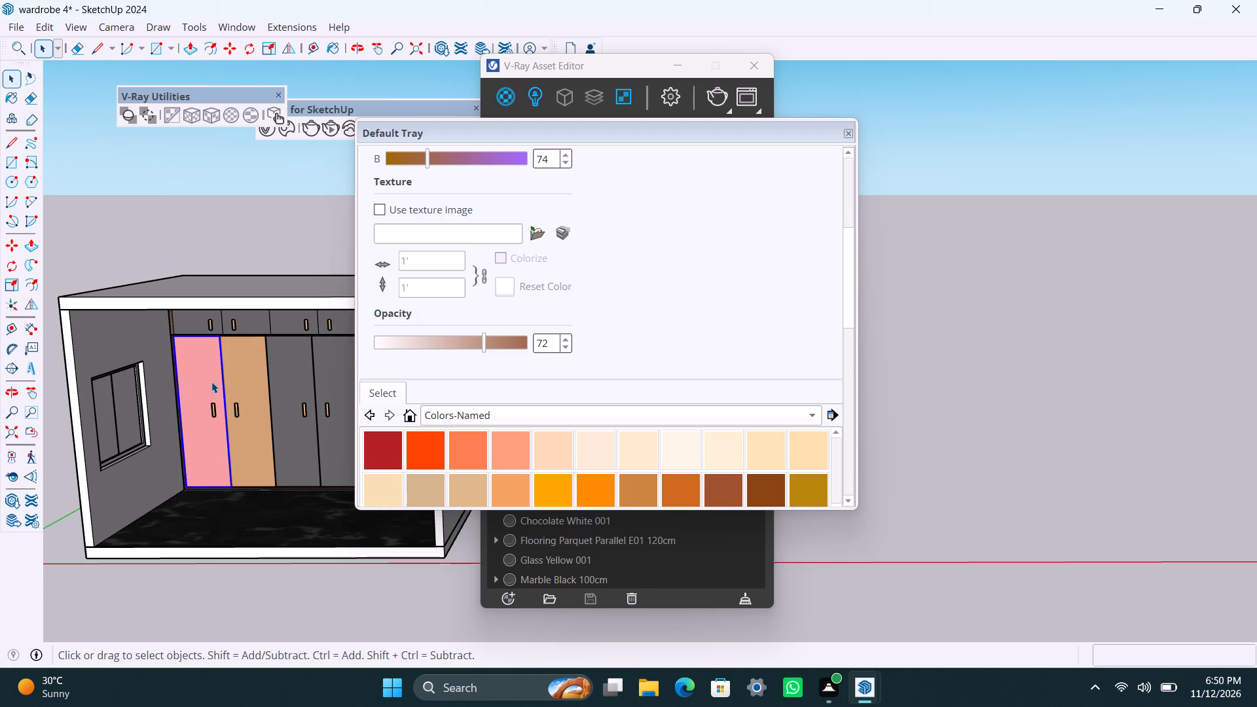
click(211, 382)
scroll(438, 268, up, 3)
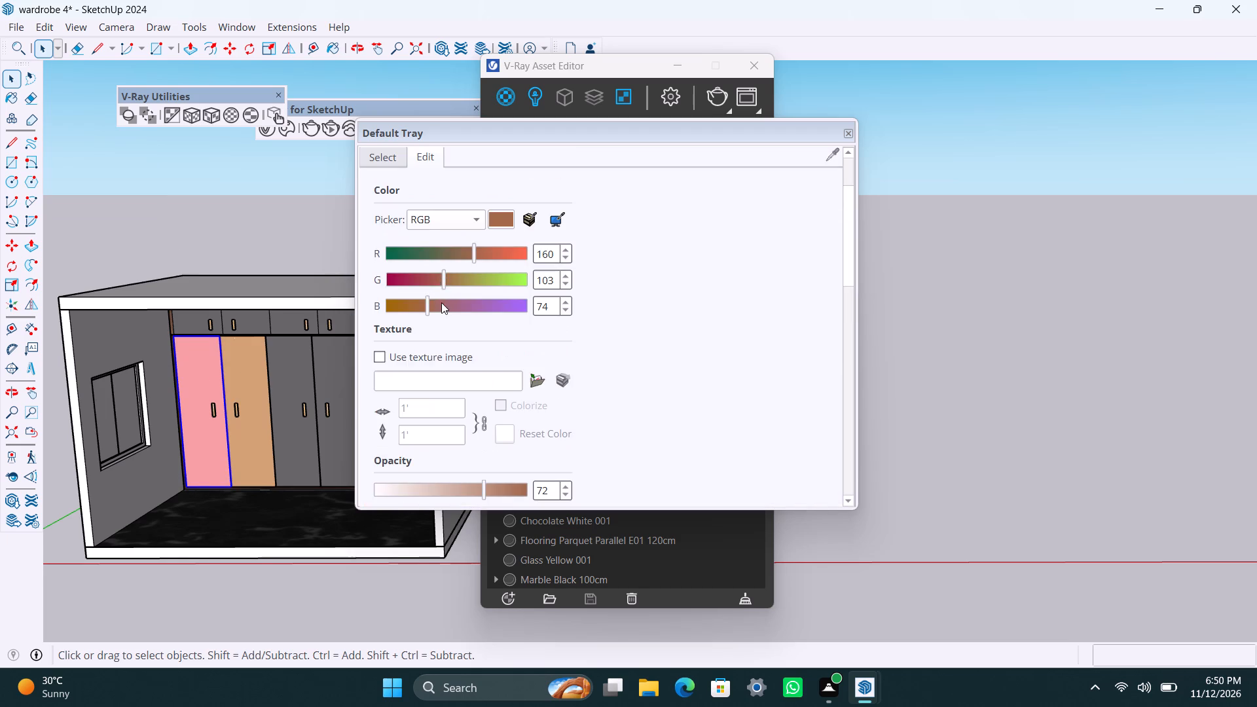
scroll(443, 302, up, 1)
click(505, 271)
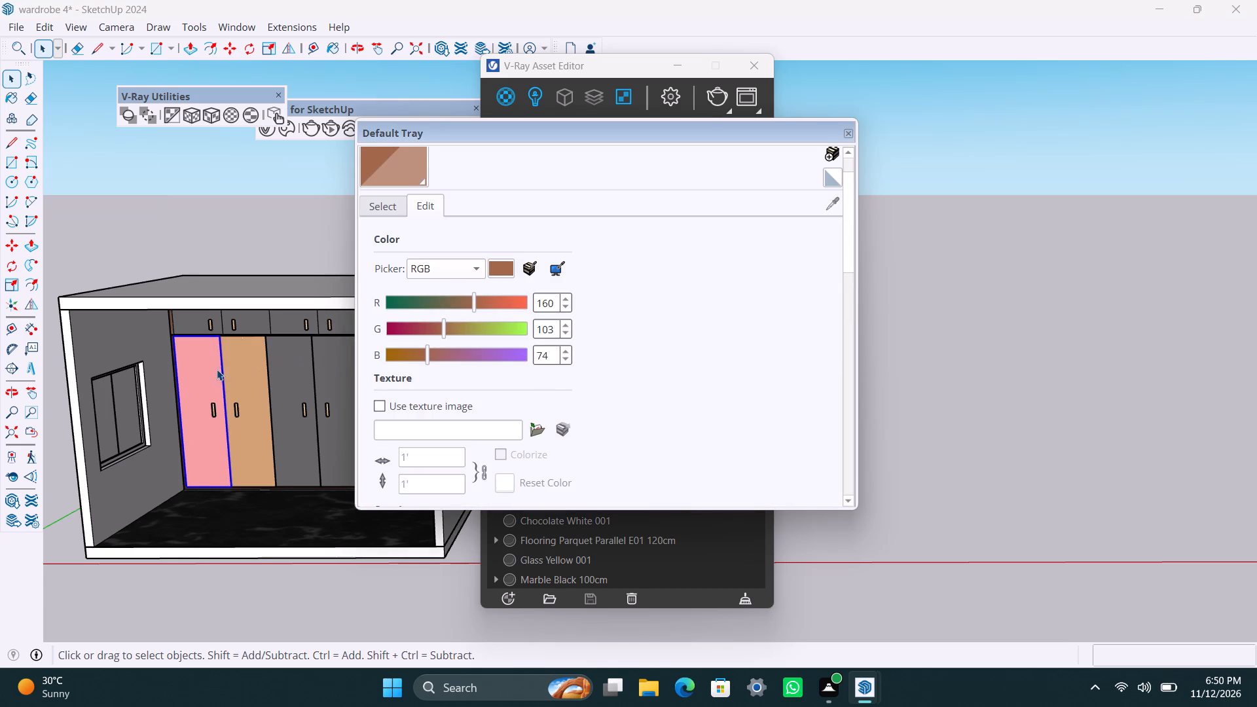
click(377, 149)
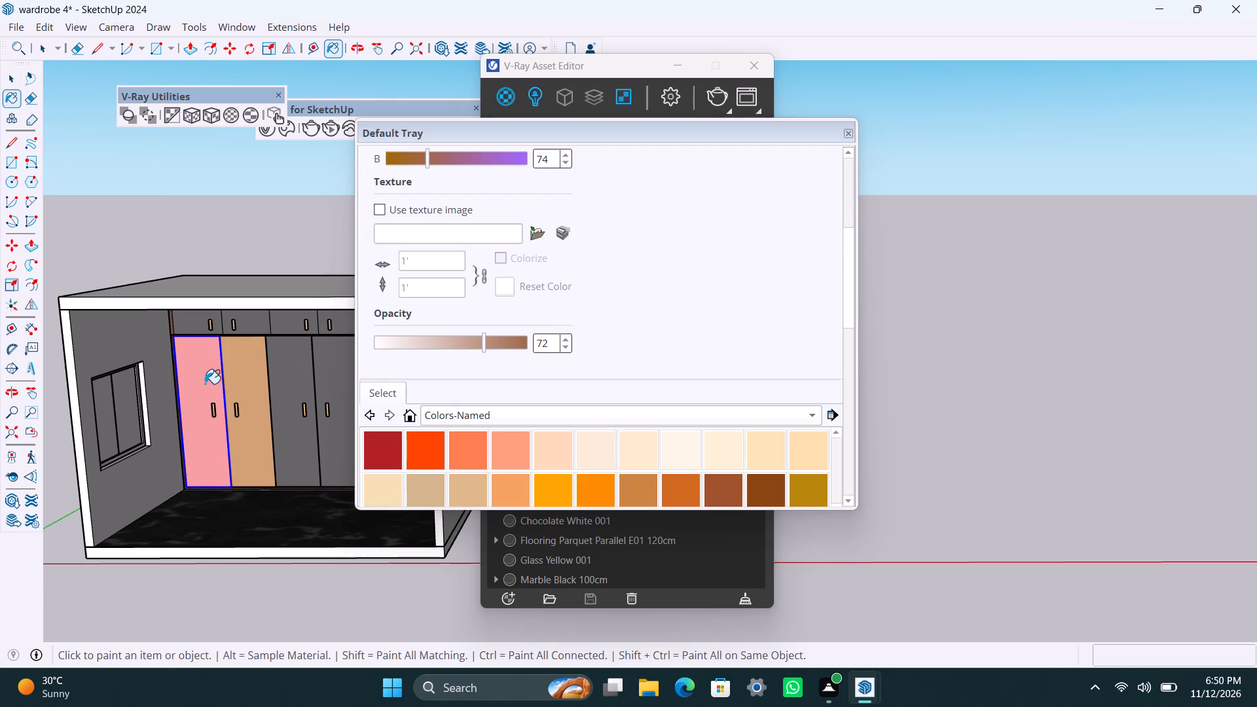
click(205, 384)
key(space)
Show the In Model materials and try the brown 0023_FireBrick on the first tall door's closed group.
scroll(411, 274, up, 3)
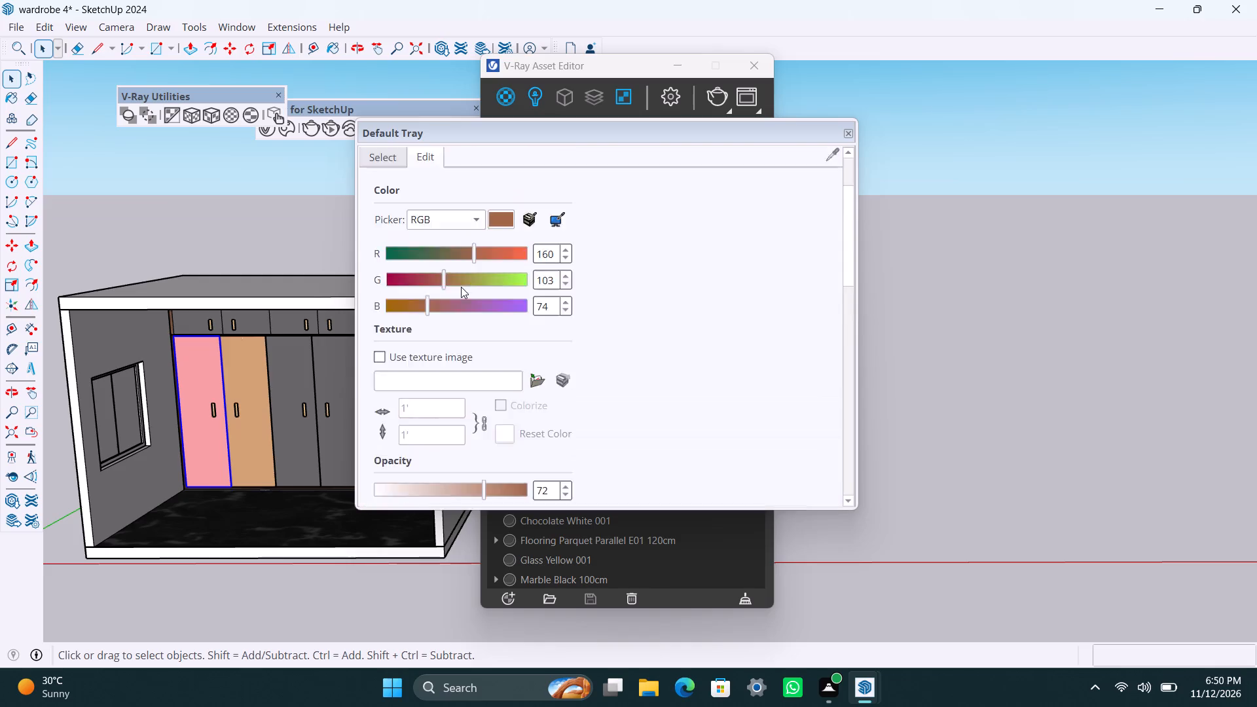
scroll(446, 300, up, 4)
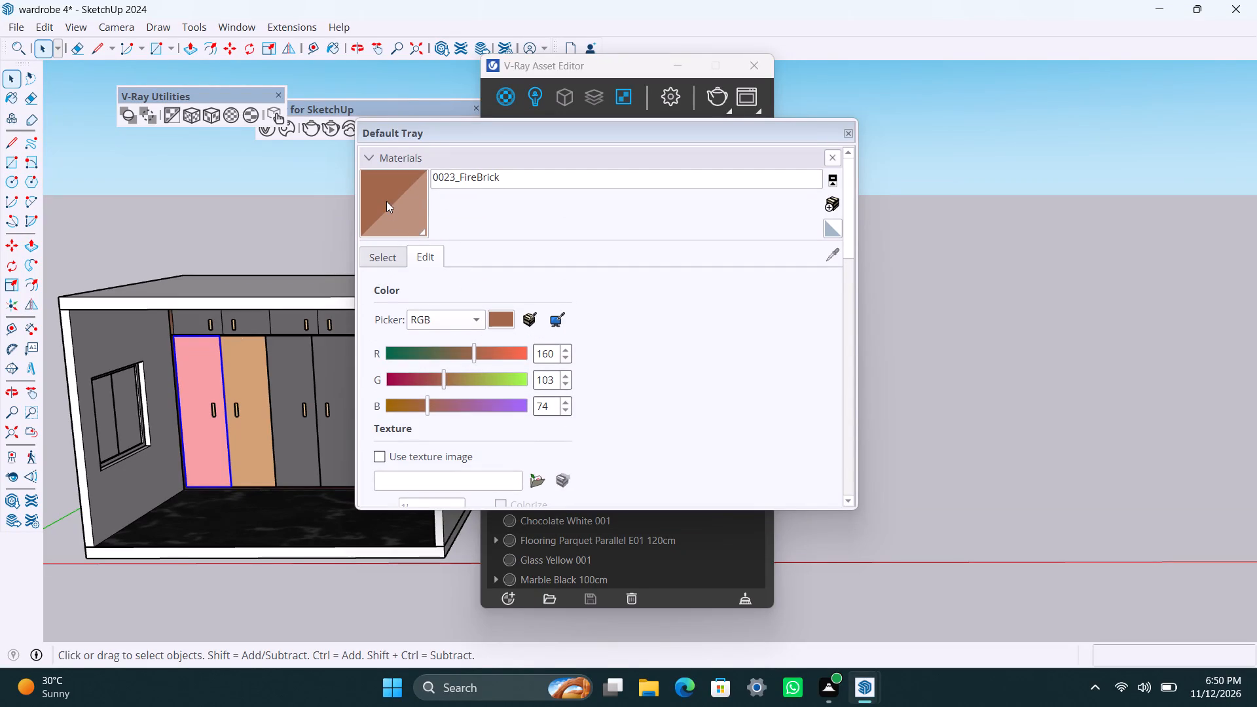
scroll(471, 345, up, 3)
scroll(471, 344, down, 7)
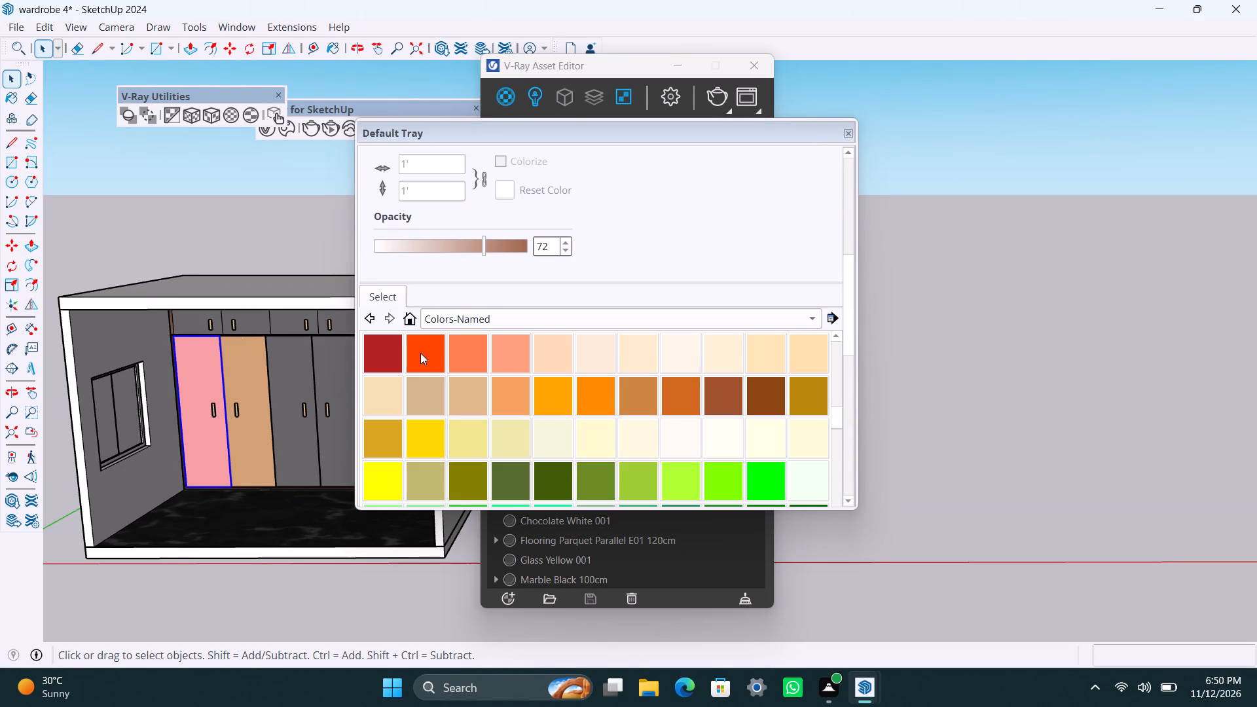
click(412, 317)
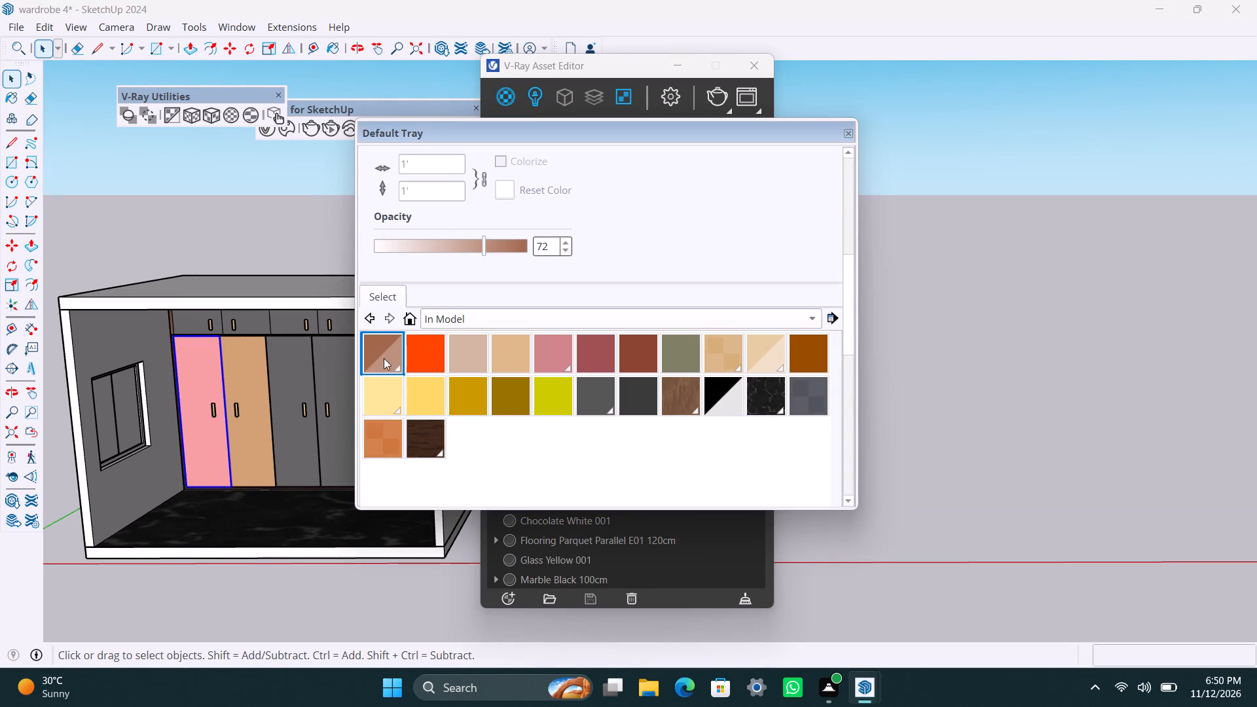
click(378, 342)
click(200, 382)
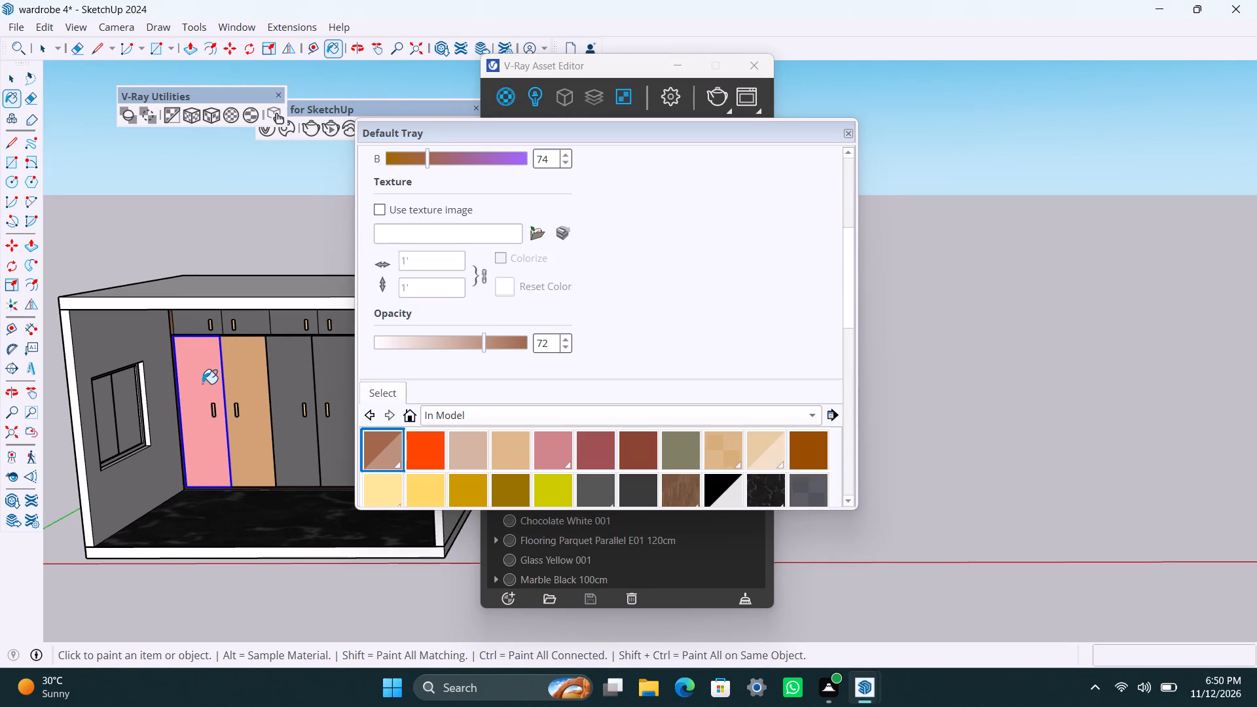
double_click(202, 384)
Open the first tall door's group, paint its front face with the brown 0023_FireBrick material, and leave the group.
scroll(202, 381, up, 3)
key(space)
triple_click(202, 383)
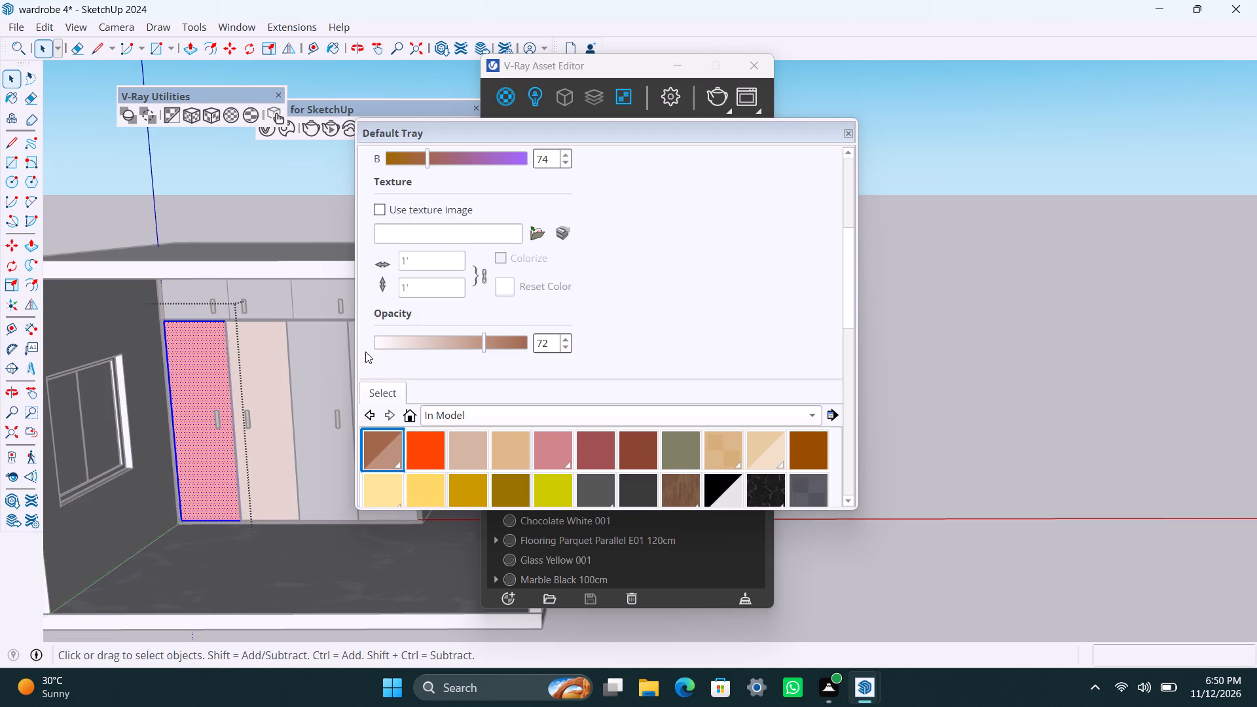
click(370, 439)
click(192, 386)
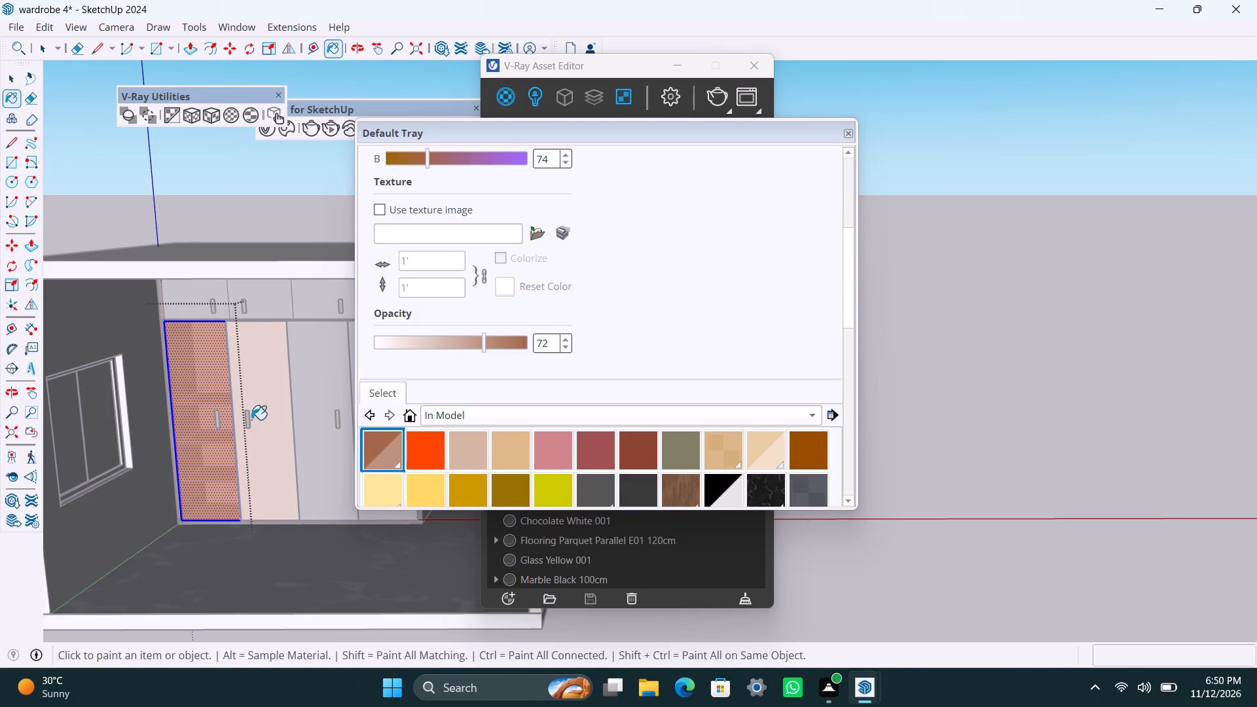
key(space)
click(279, 384)
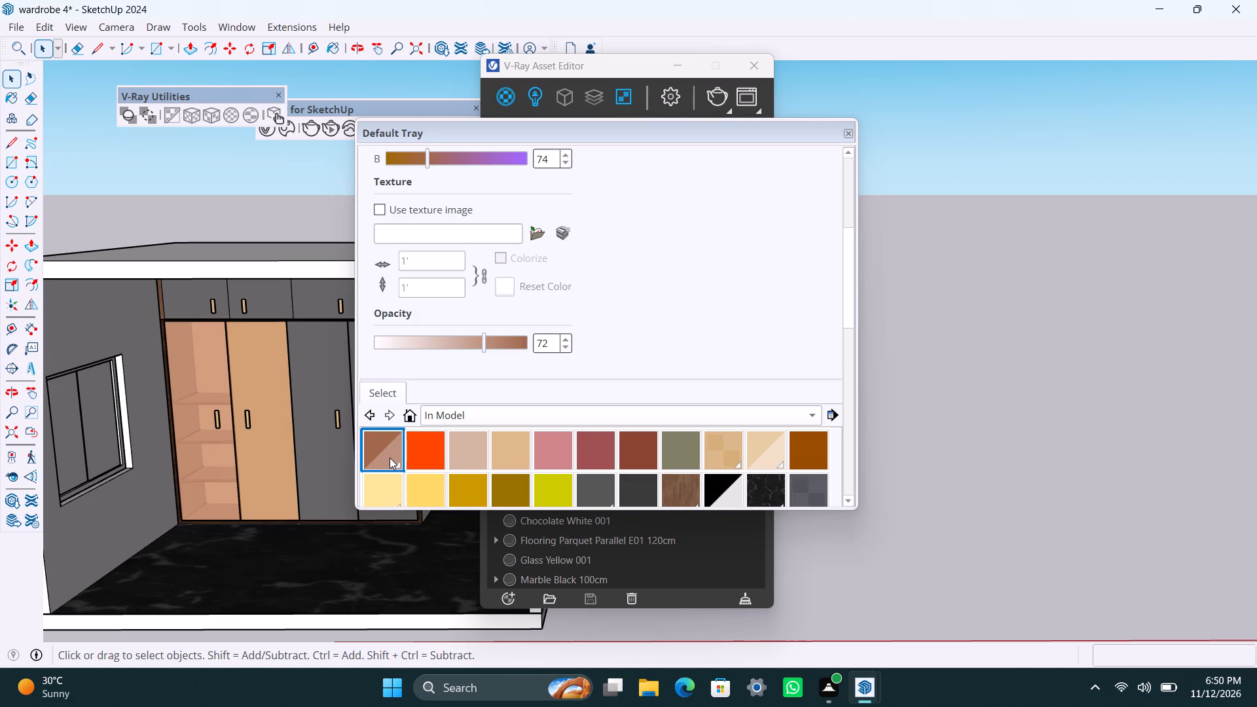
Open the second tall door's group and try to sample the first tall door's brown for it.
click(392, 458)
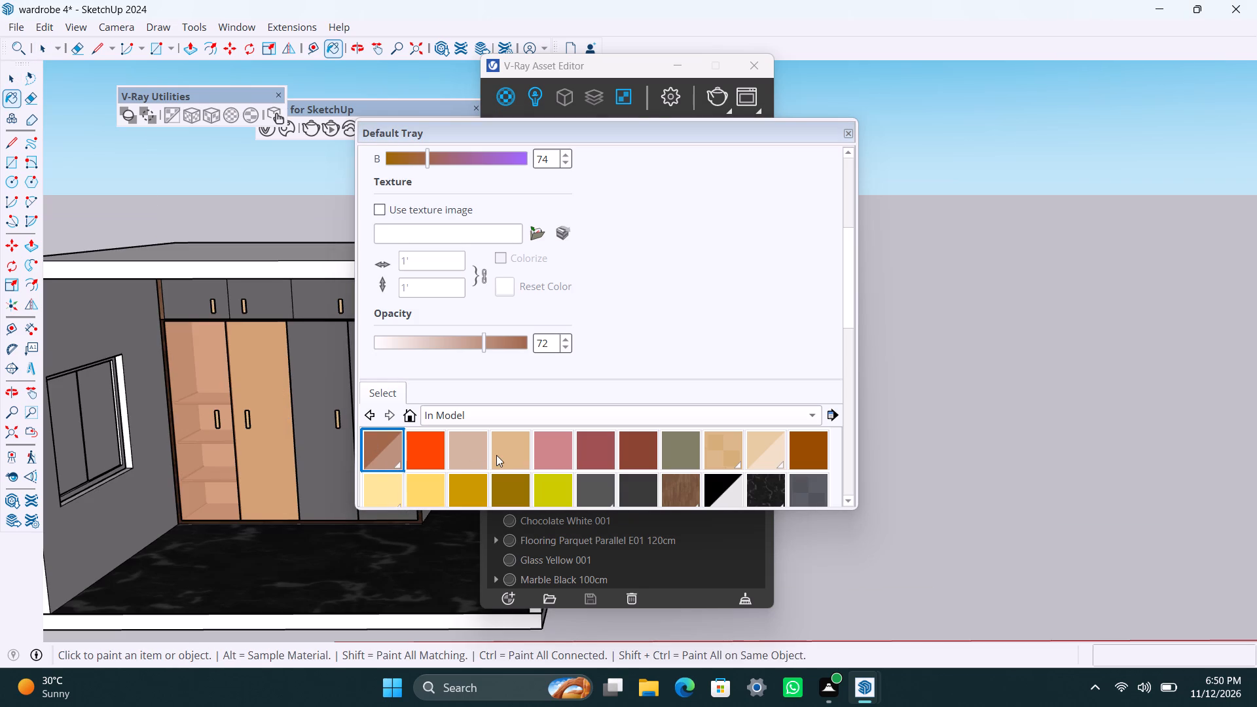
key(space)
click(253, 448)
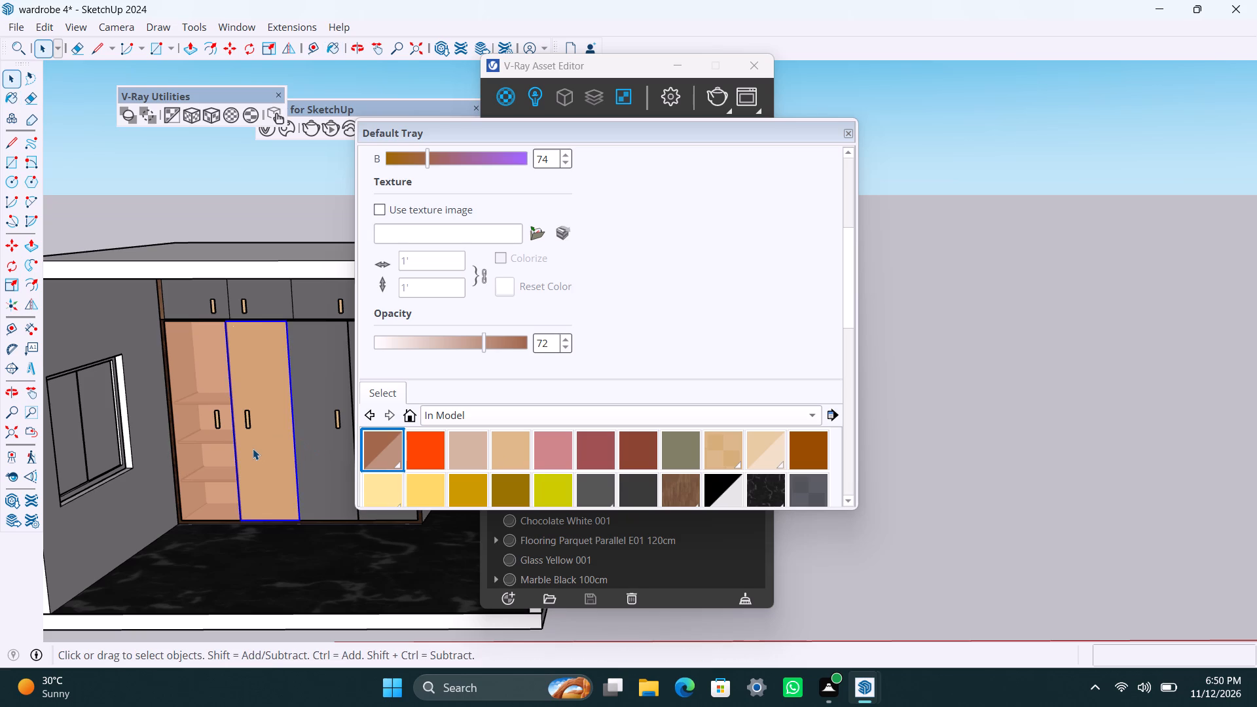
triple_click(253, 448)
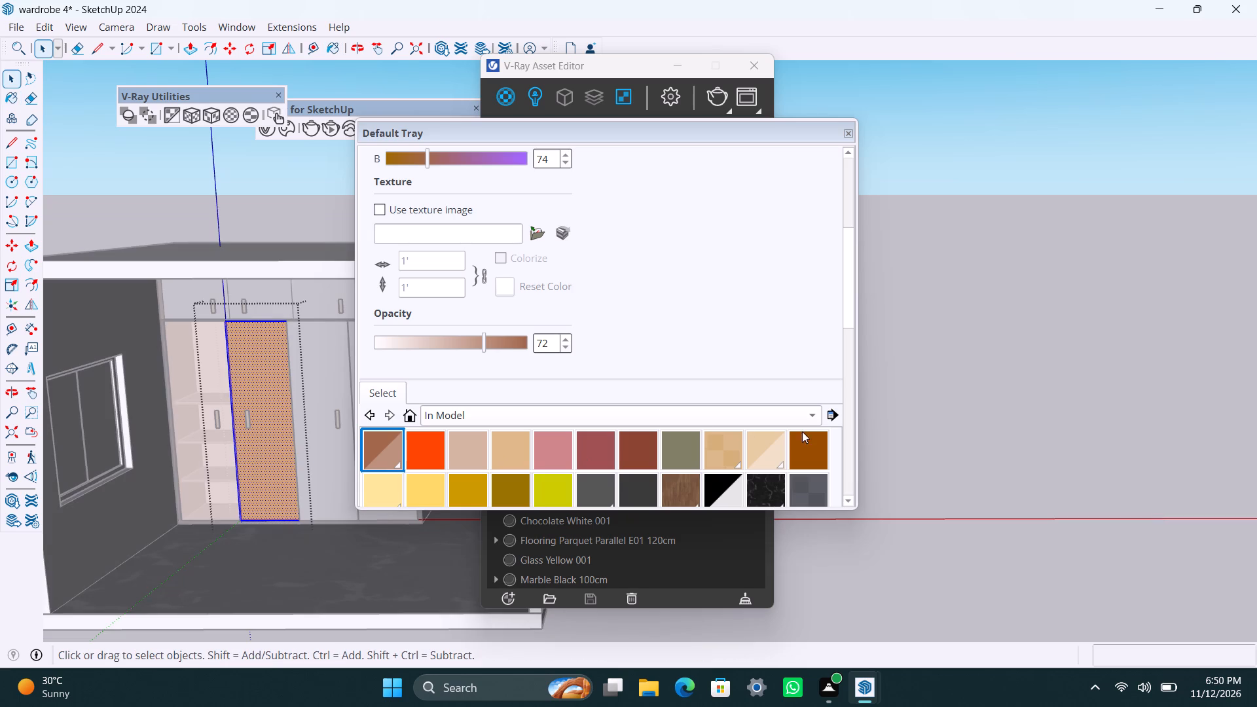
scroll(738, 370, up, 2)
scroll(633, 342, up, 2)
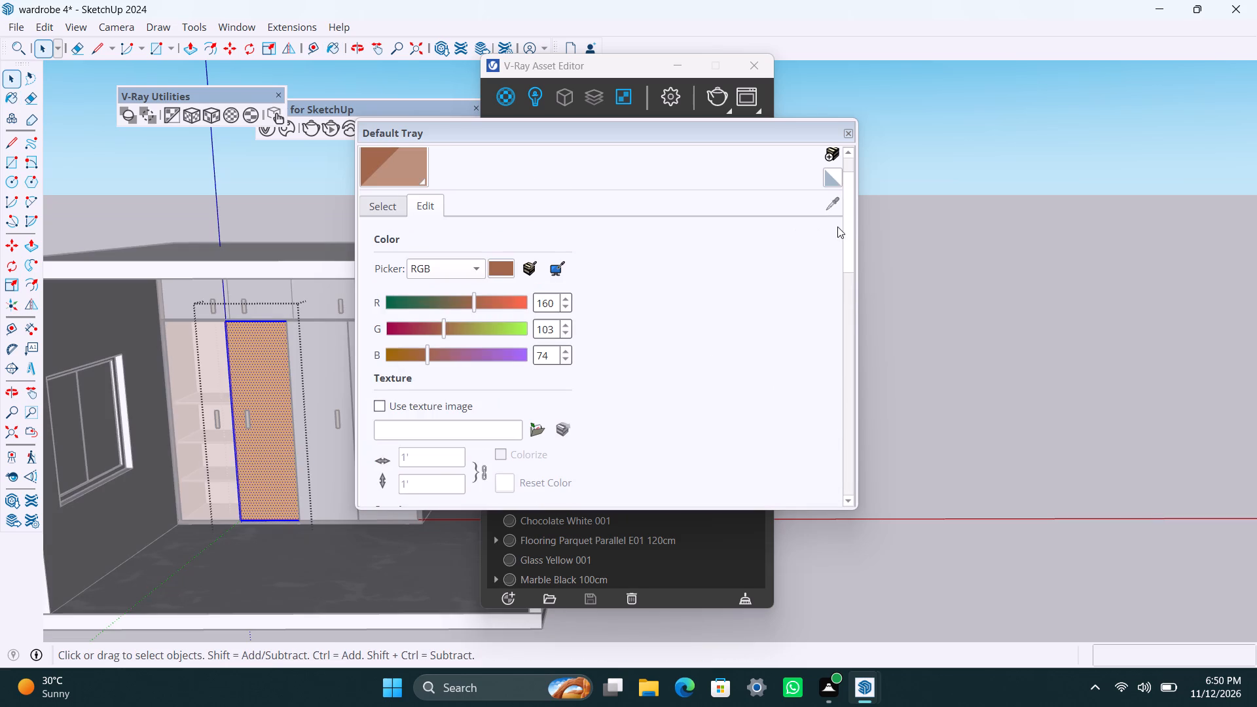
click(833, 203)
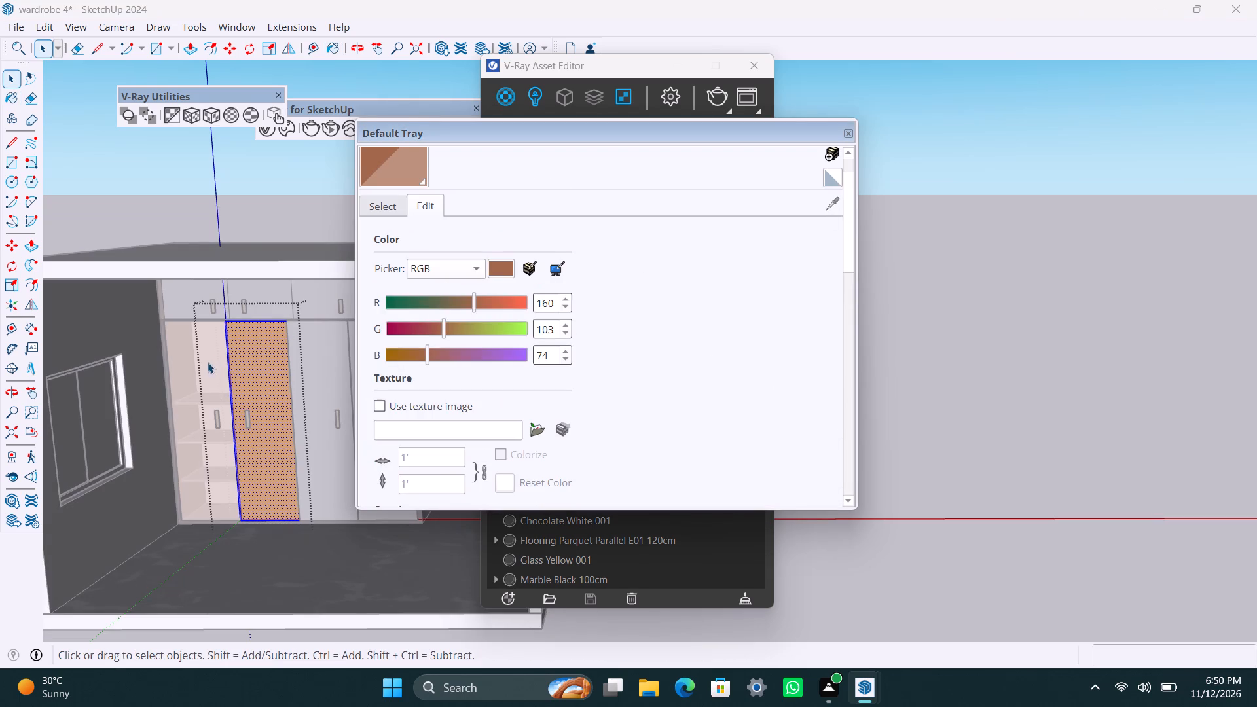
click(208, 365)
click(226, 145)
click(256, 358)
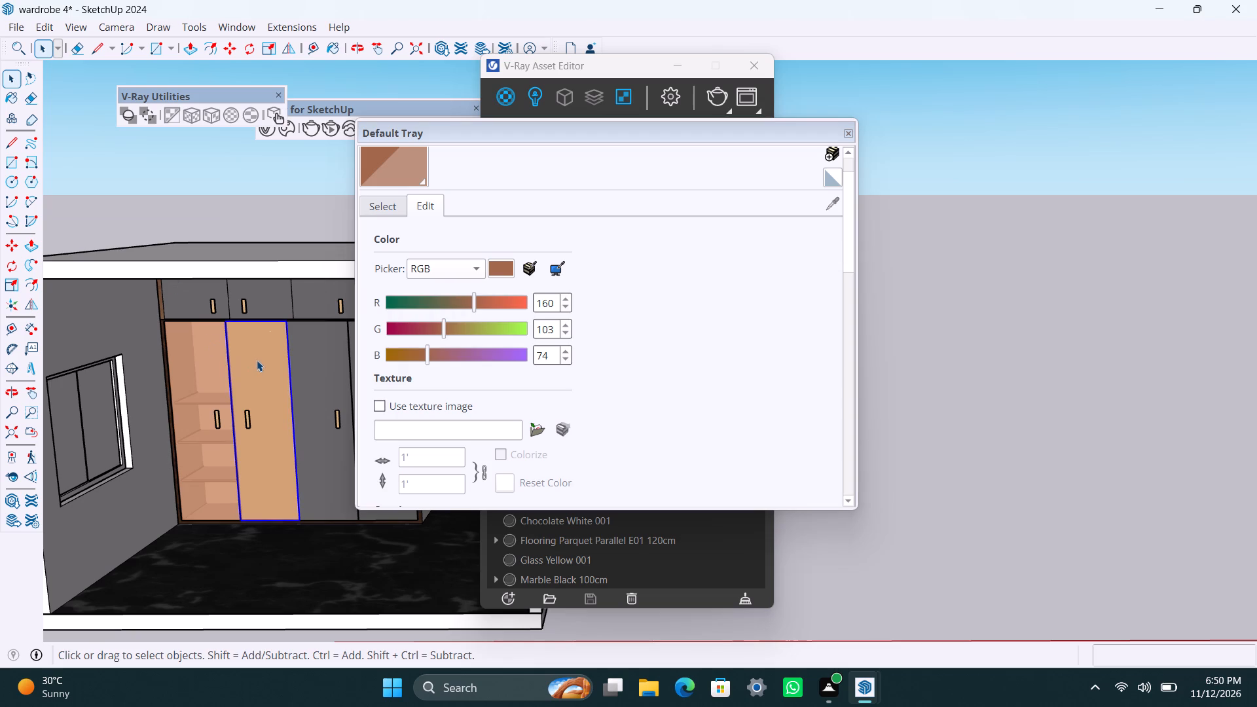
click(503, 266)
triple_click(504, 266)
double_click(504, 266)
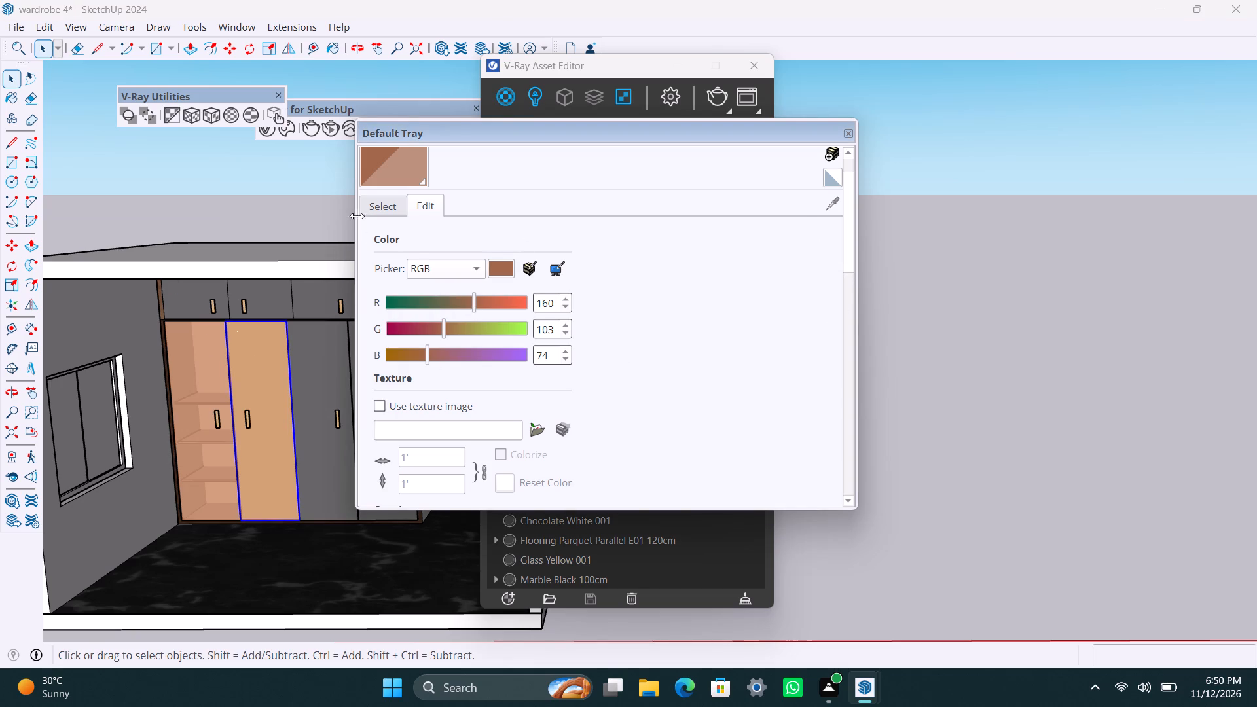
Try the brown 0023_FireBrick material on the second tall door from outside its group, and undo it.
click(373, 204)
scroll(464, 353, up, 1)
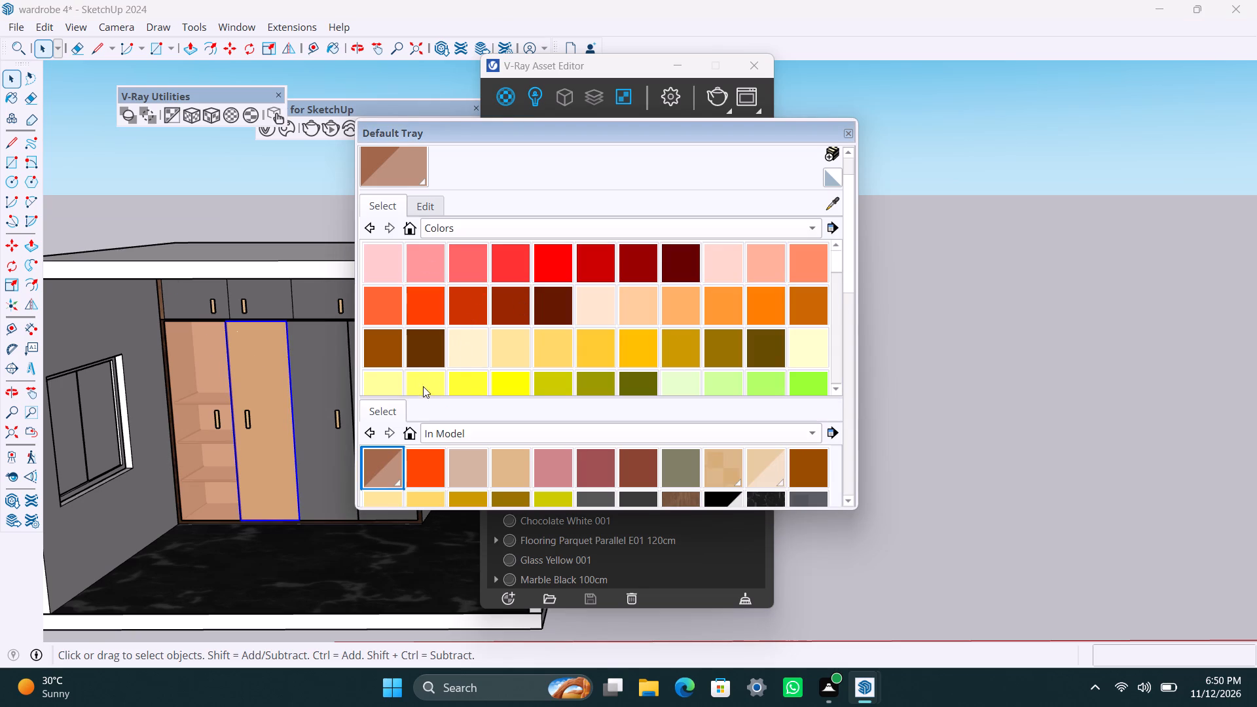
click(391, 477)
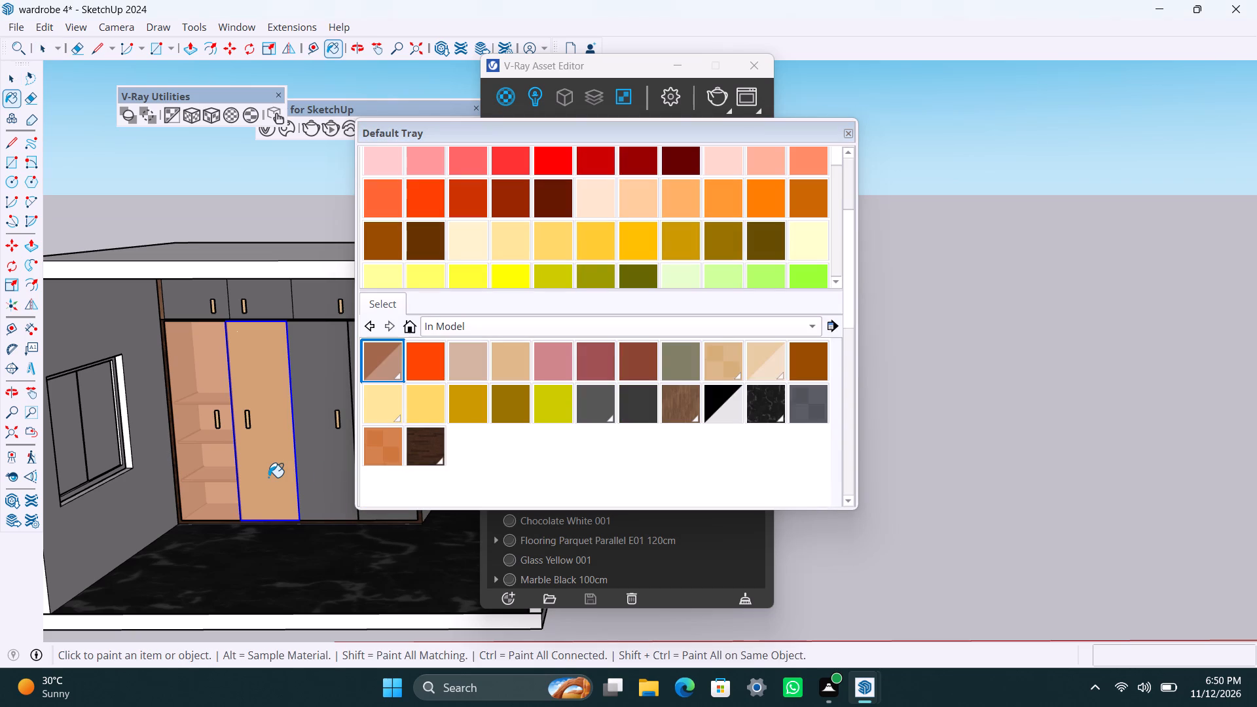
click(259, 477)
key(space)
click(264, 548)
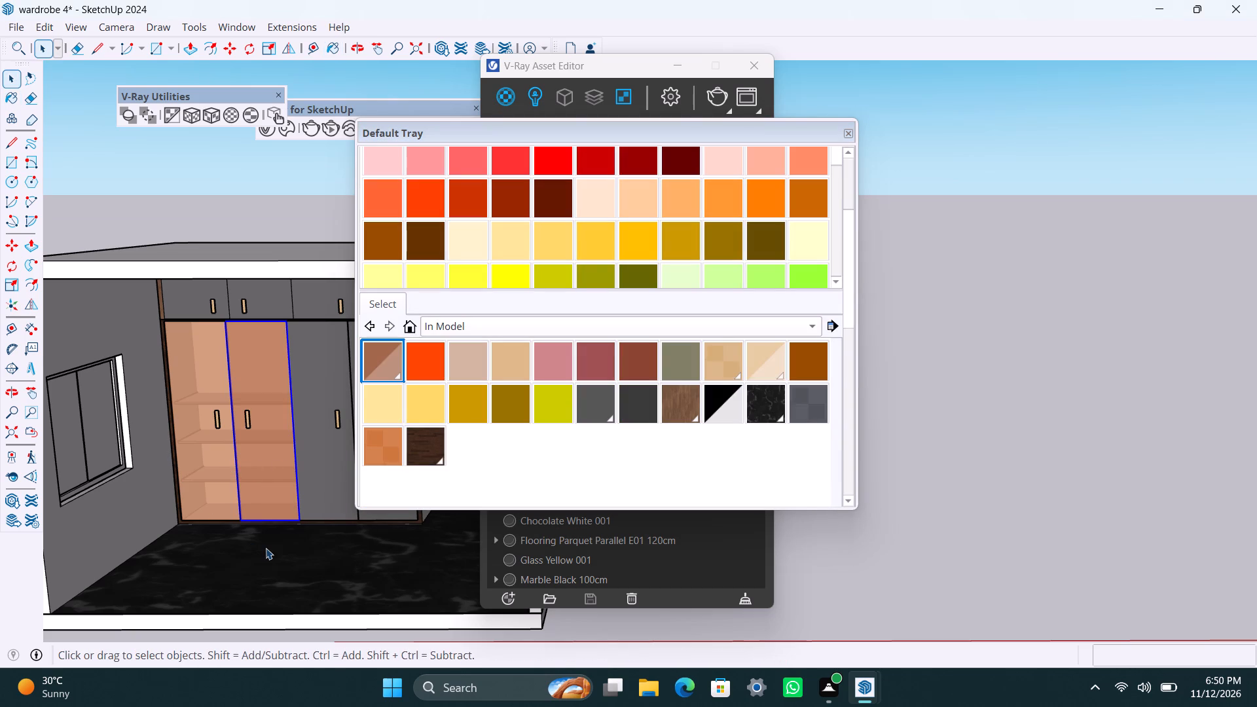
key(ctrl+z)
Open the first tall door's group, select its front face, and bring up the 0023_FireBrick material's edit settings.
triple_click(213, 501)
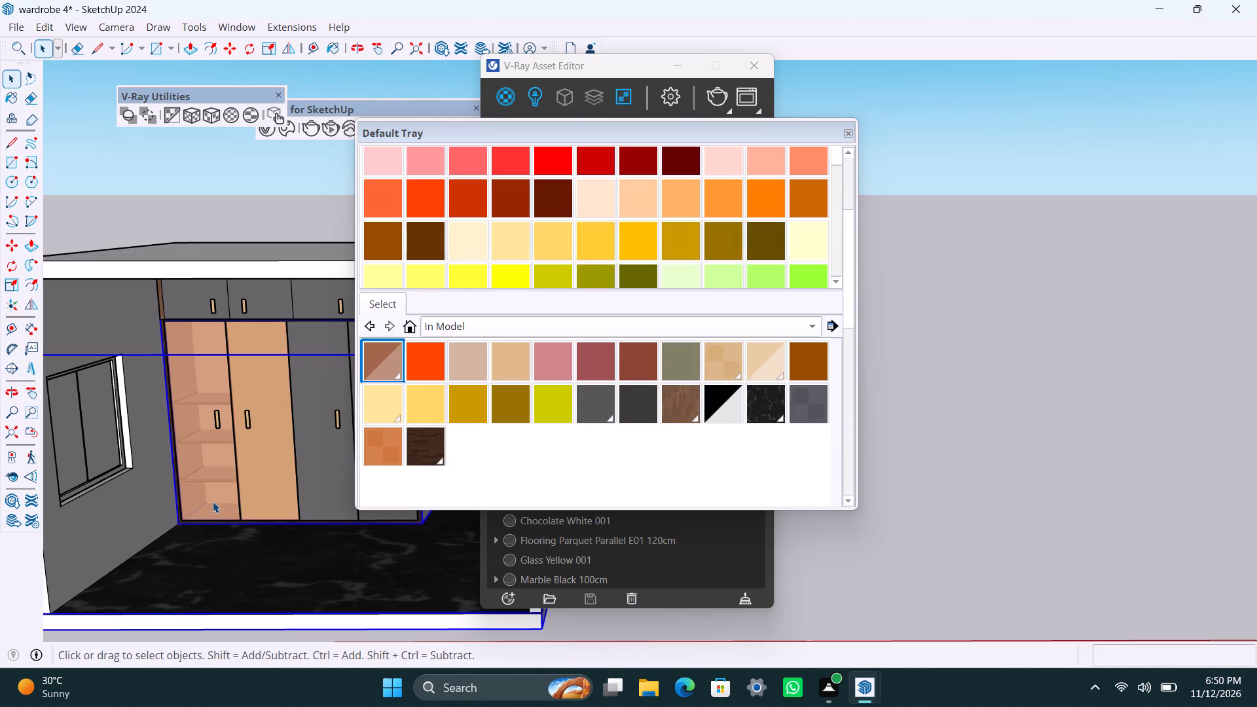
scroll(474, 401, down, 5)
scroll(586, 321, up, 4)
scroll(488, 309, up, 2)
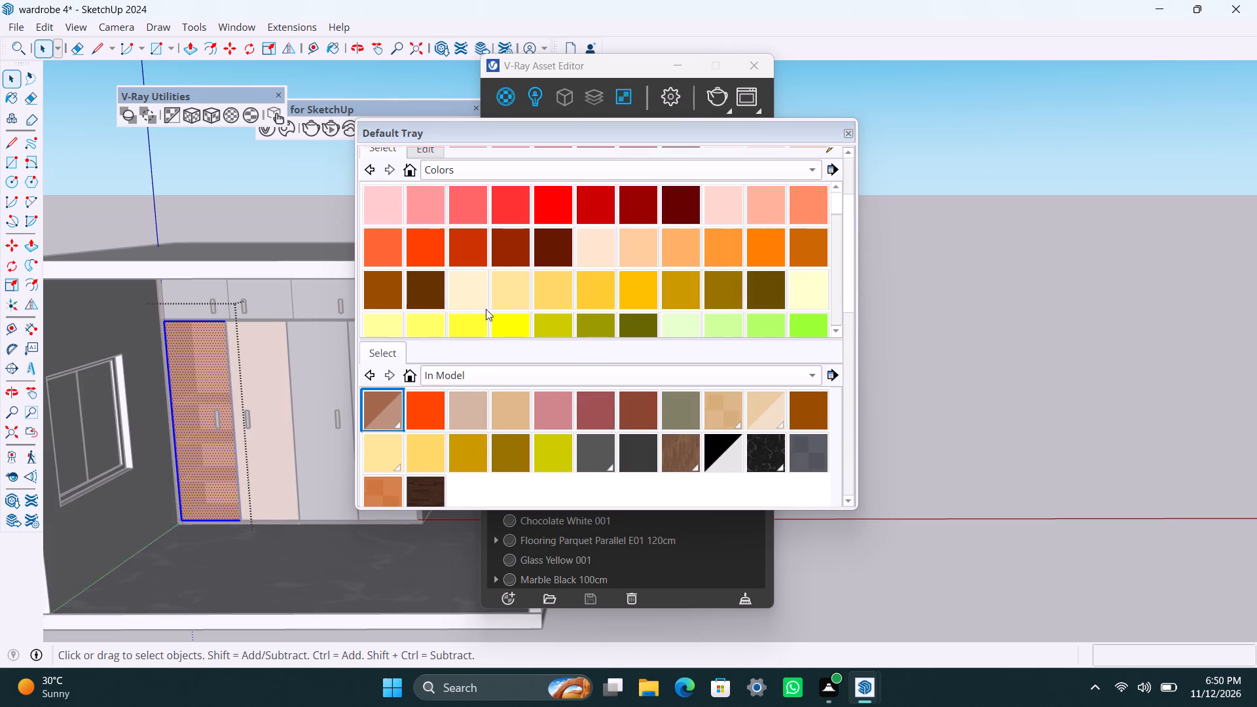
scroll(486, 309, up, 9)
scroll(494, 190, up, 7)
drag(848, 306, 855, 272)
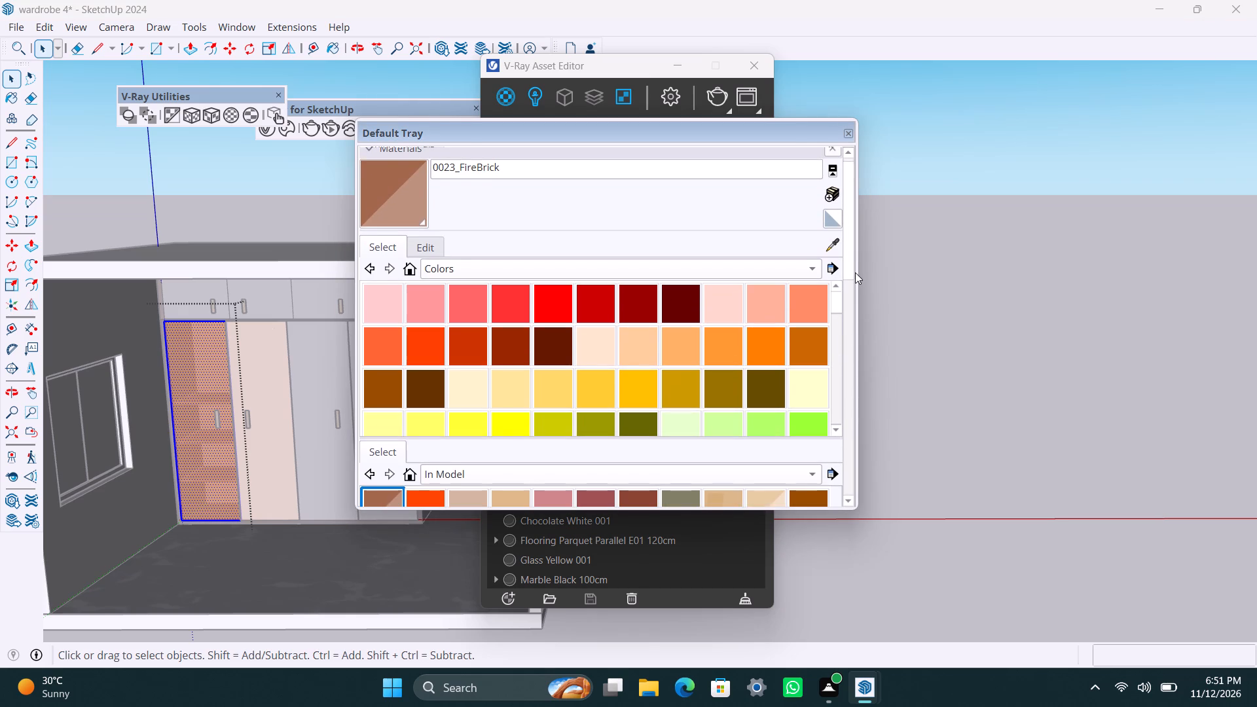
drag(855, 272, 863, 208)
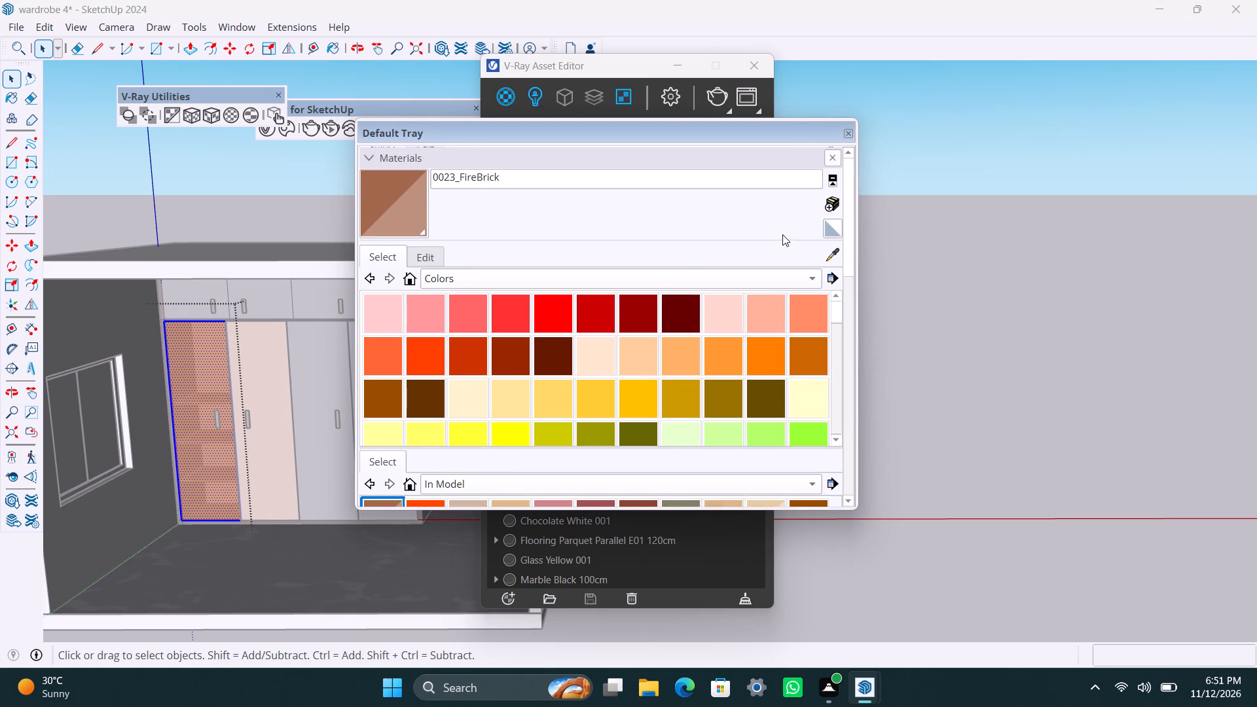
click(428, 254)
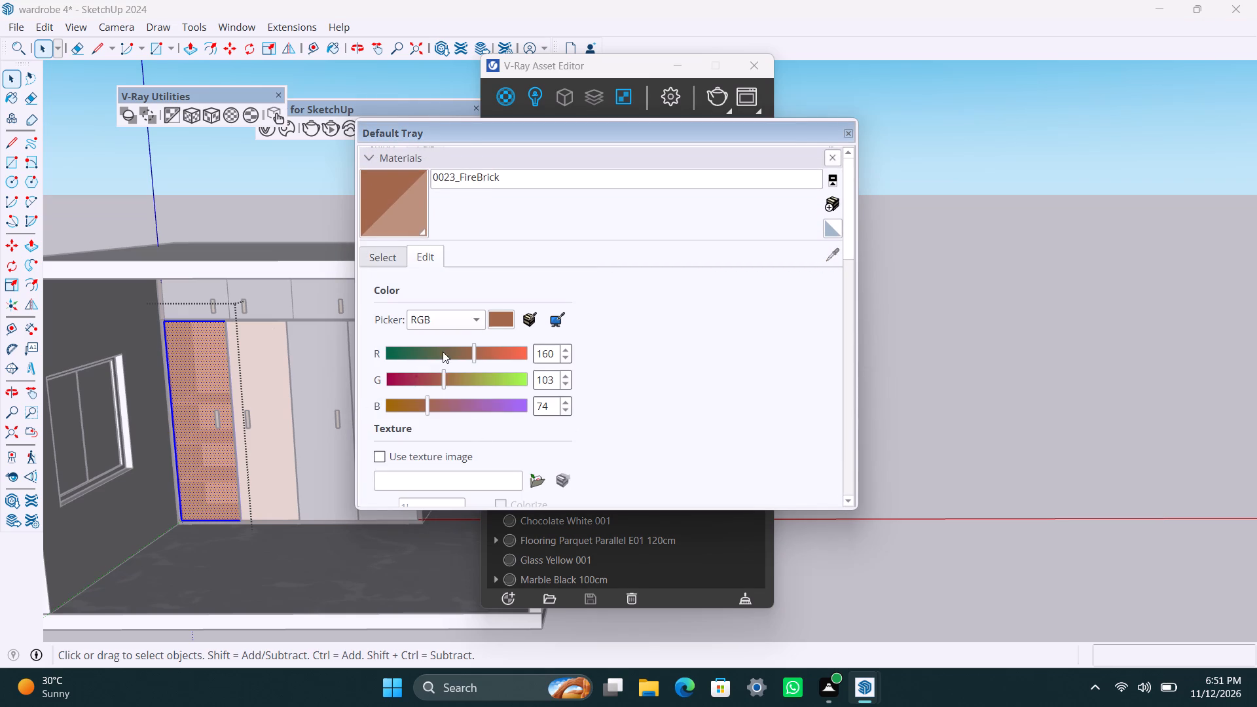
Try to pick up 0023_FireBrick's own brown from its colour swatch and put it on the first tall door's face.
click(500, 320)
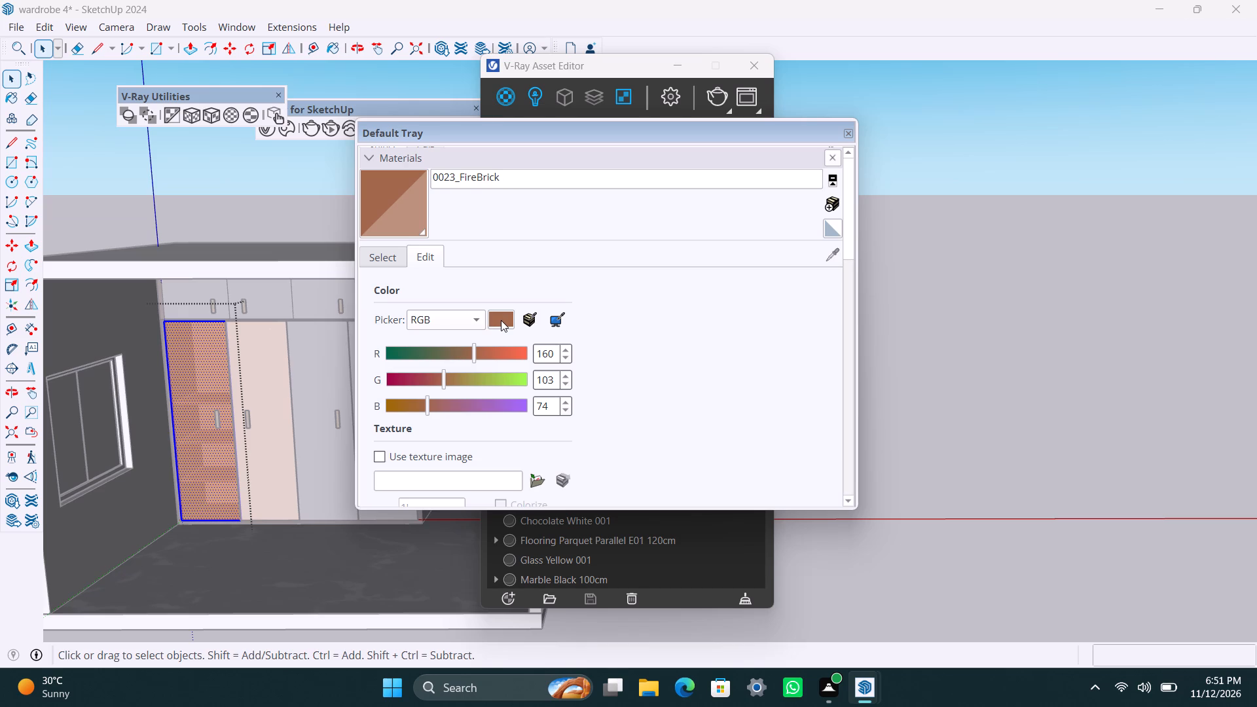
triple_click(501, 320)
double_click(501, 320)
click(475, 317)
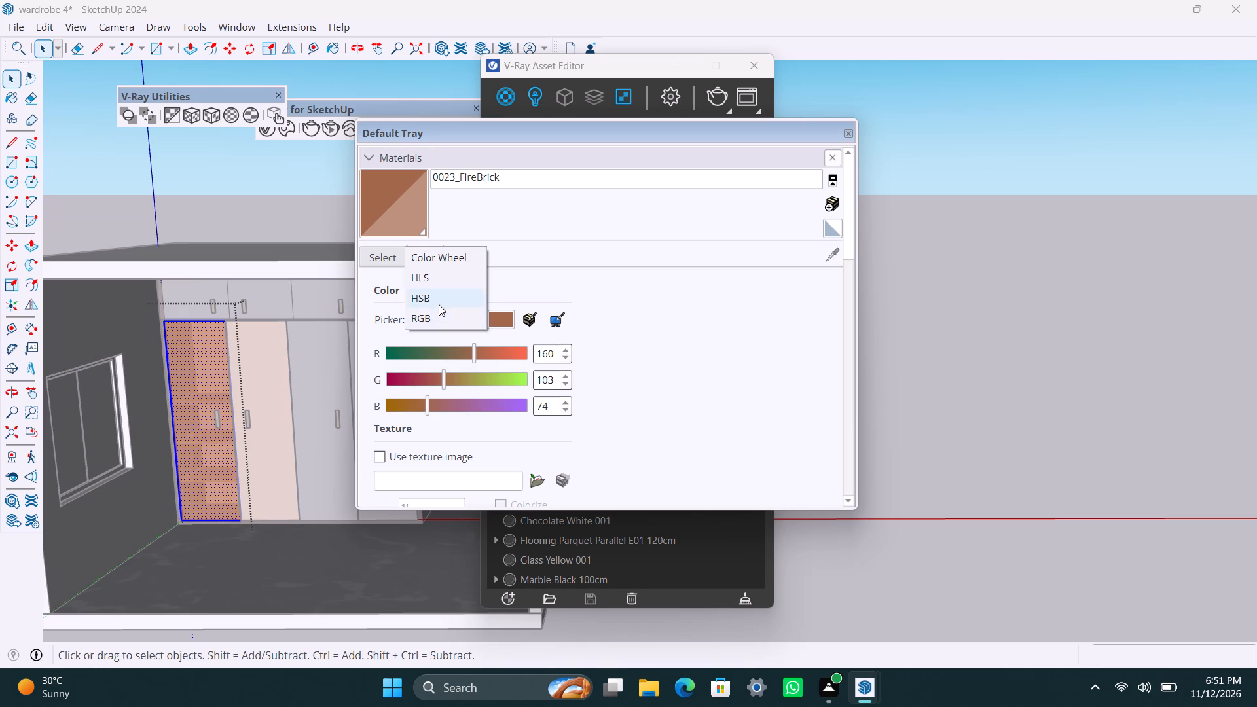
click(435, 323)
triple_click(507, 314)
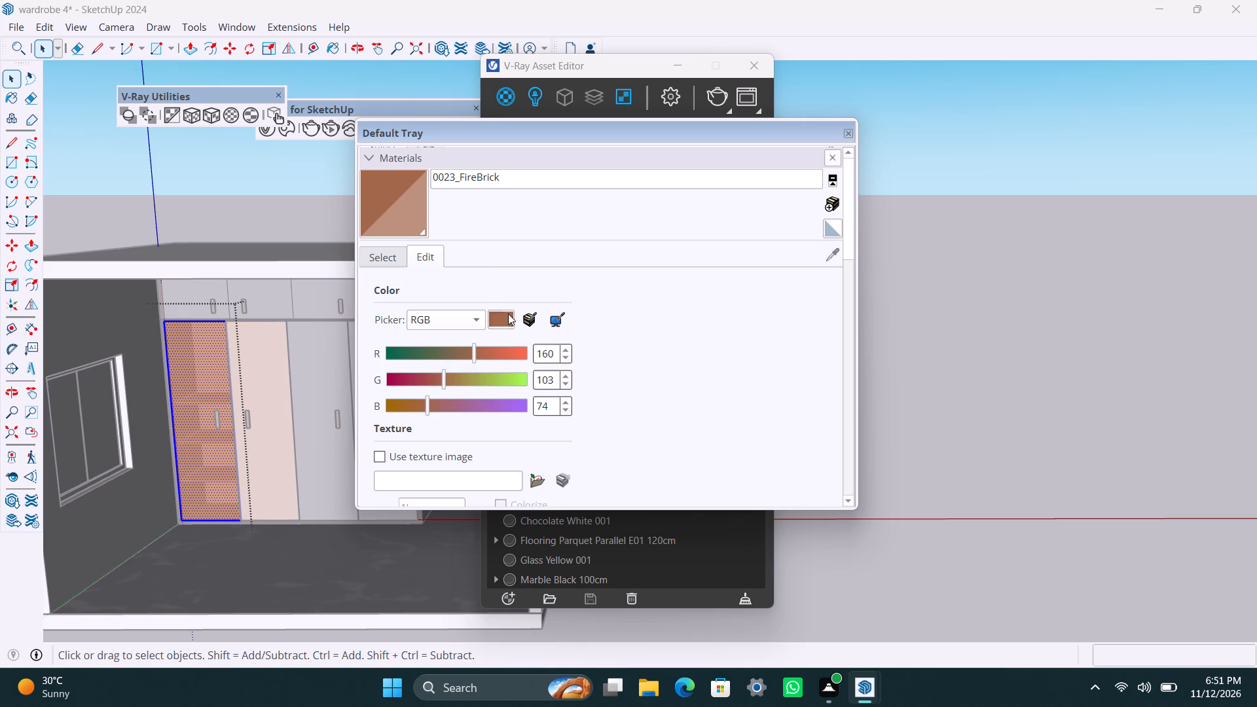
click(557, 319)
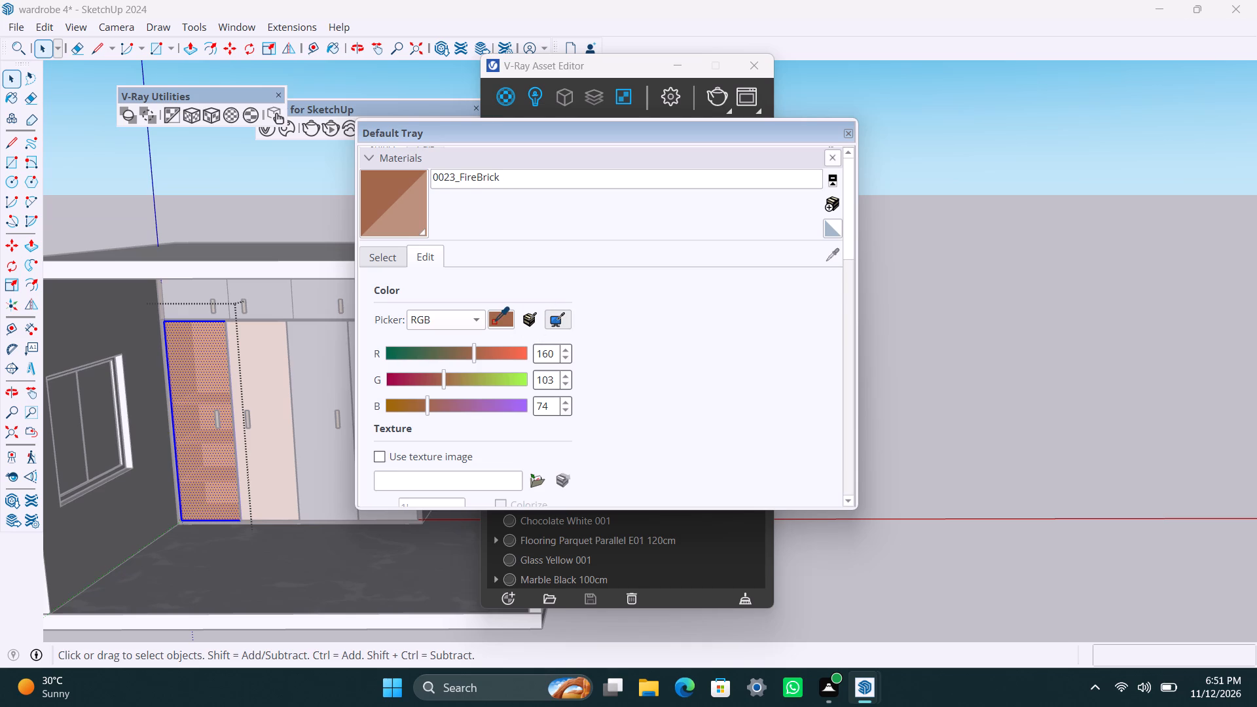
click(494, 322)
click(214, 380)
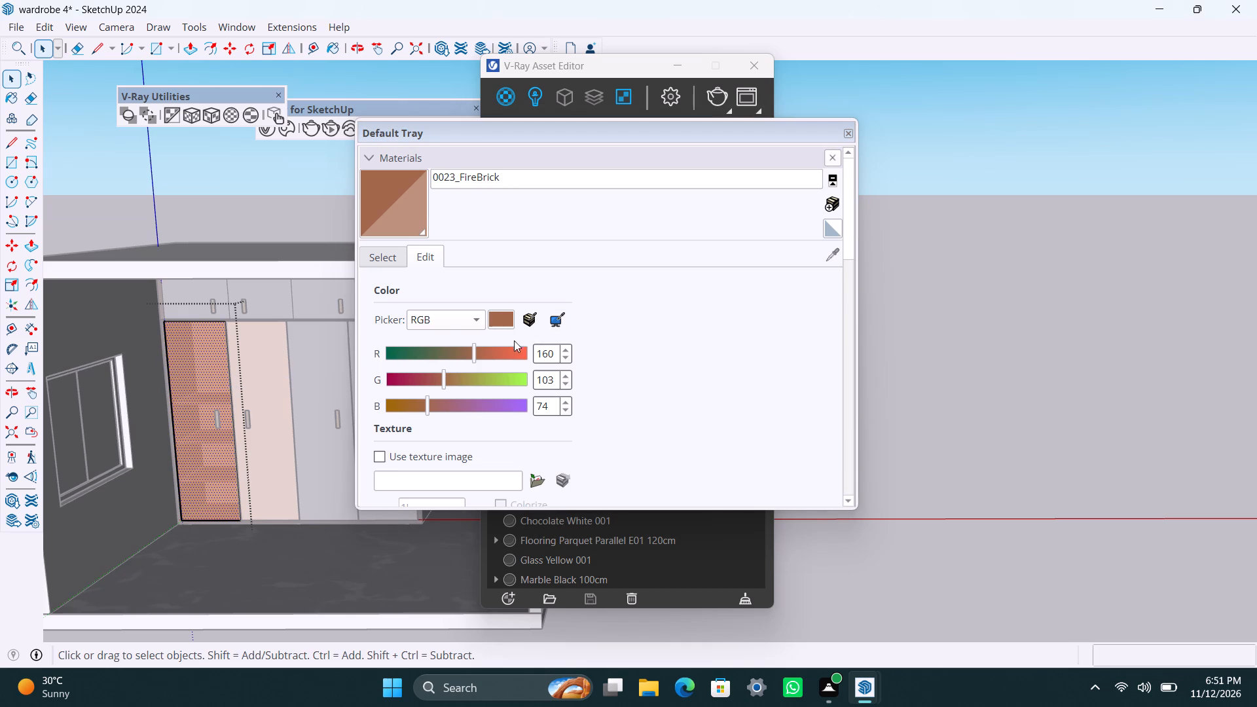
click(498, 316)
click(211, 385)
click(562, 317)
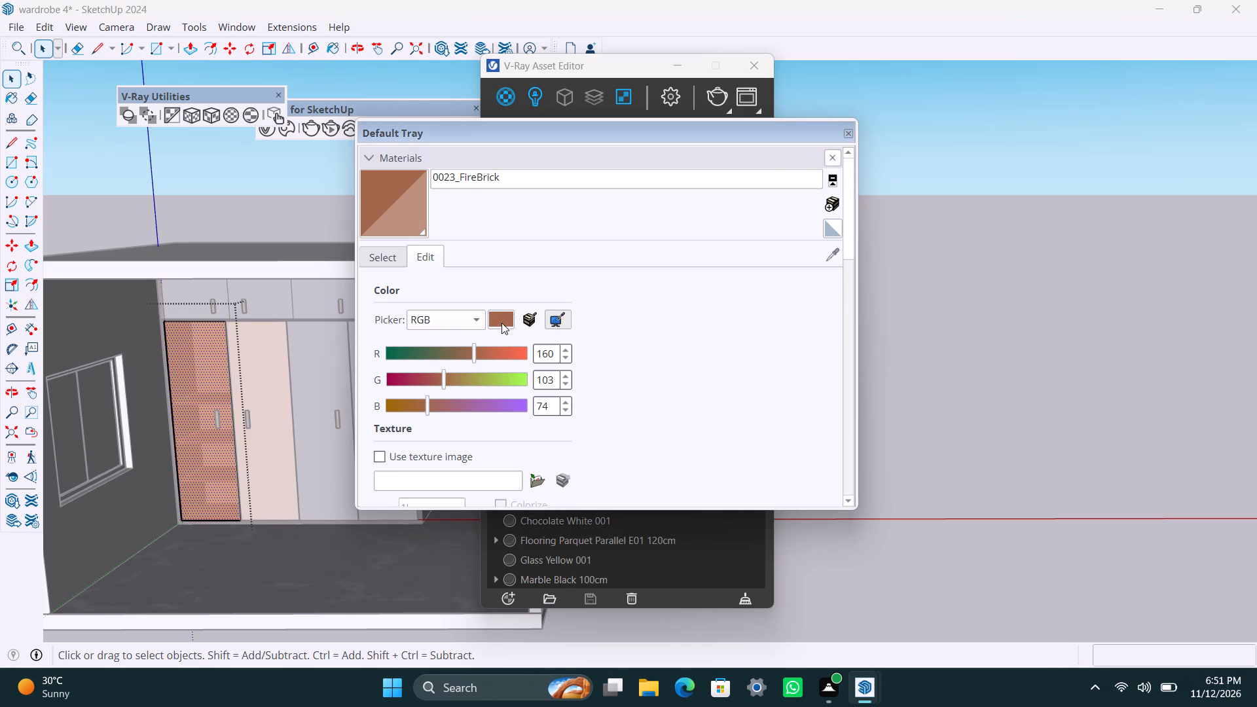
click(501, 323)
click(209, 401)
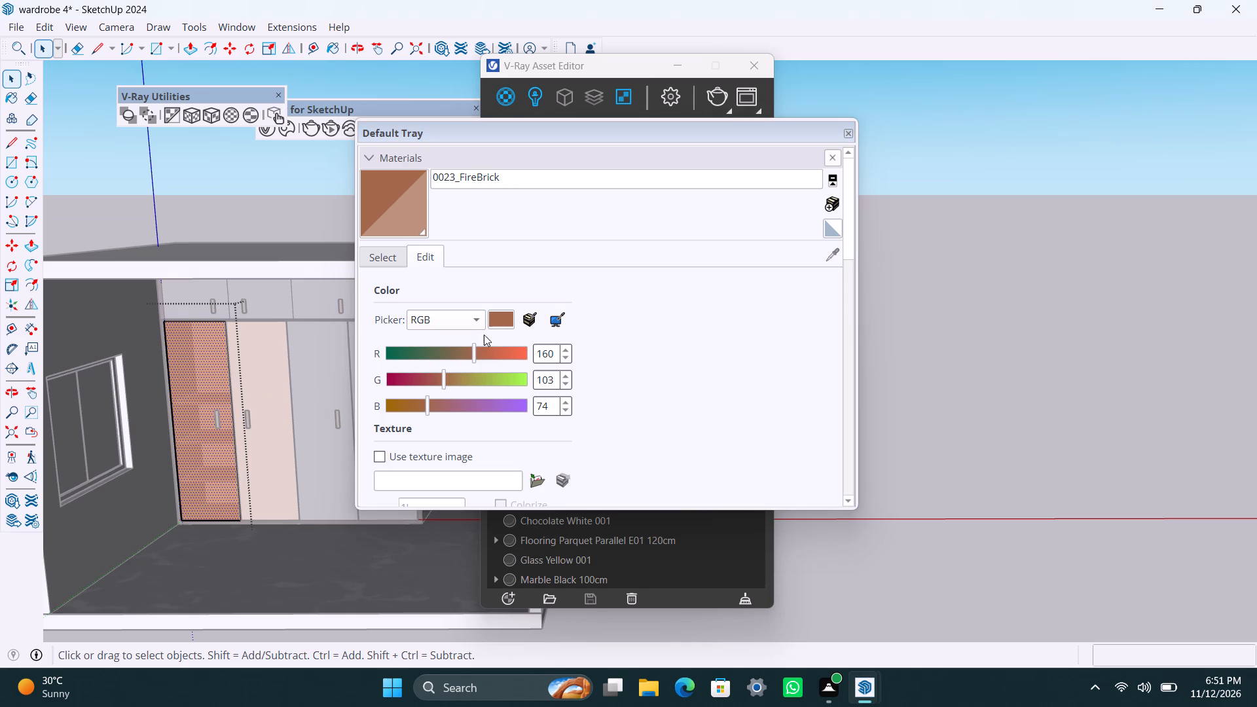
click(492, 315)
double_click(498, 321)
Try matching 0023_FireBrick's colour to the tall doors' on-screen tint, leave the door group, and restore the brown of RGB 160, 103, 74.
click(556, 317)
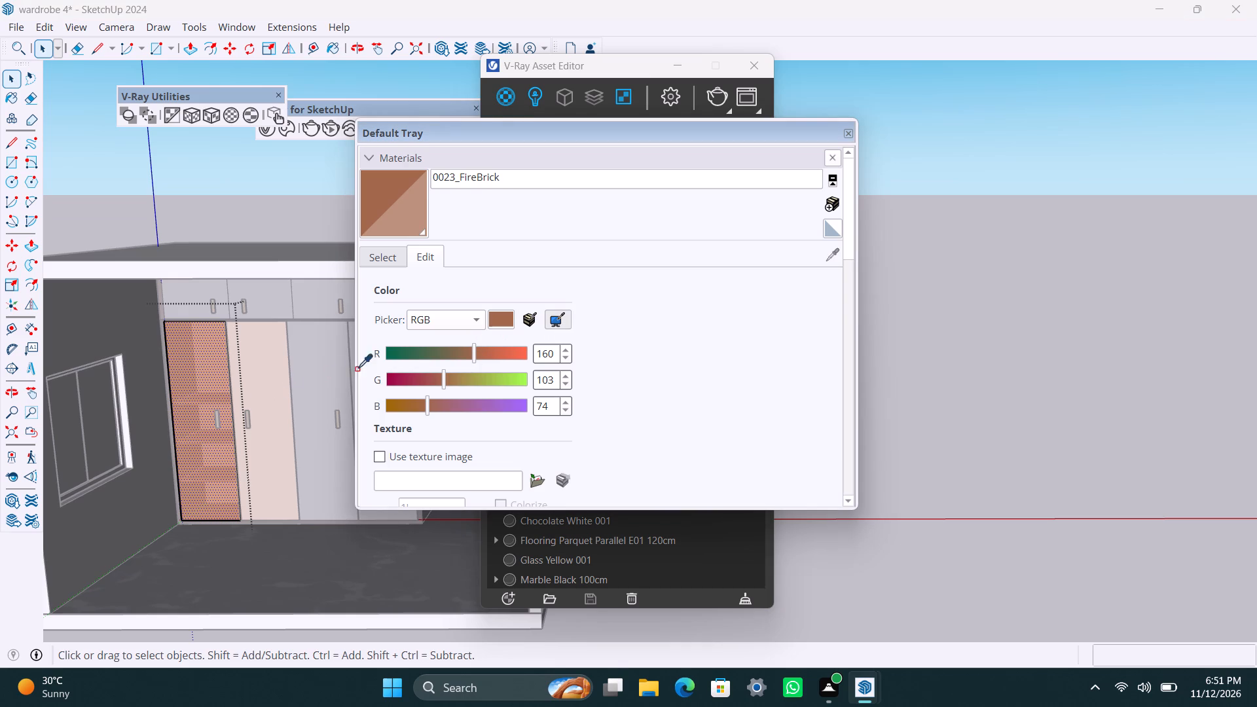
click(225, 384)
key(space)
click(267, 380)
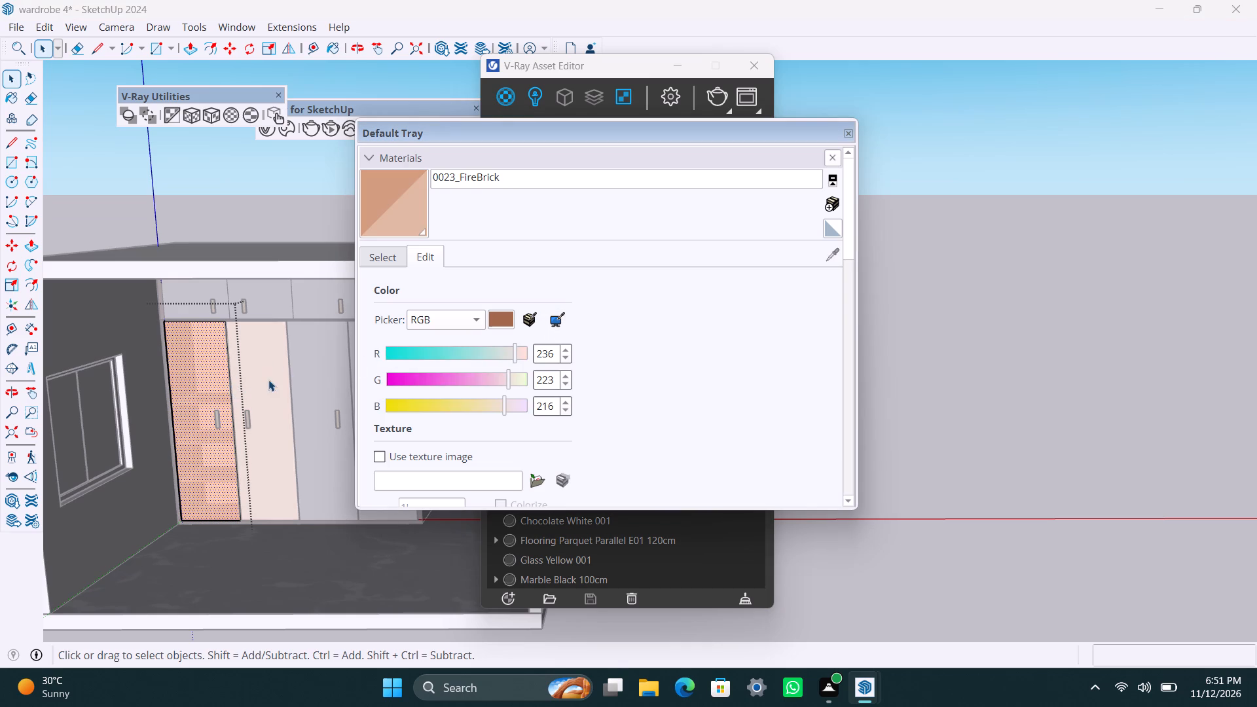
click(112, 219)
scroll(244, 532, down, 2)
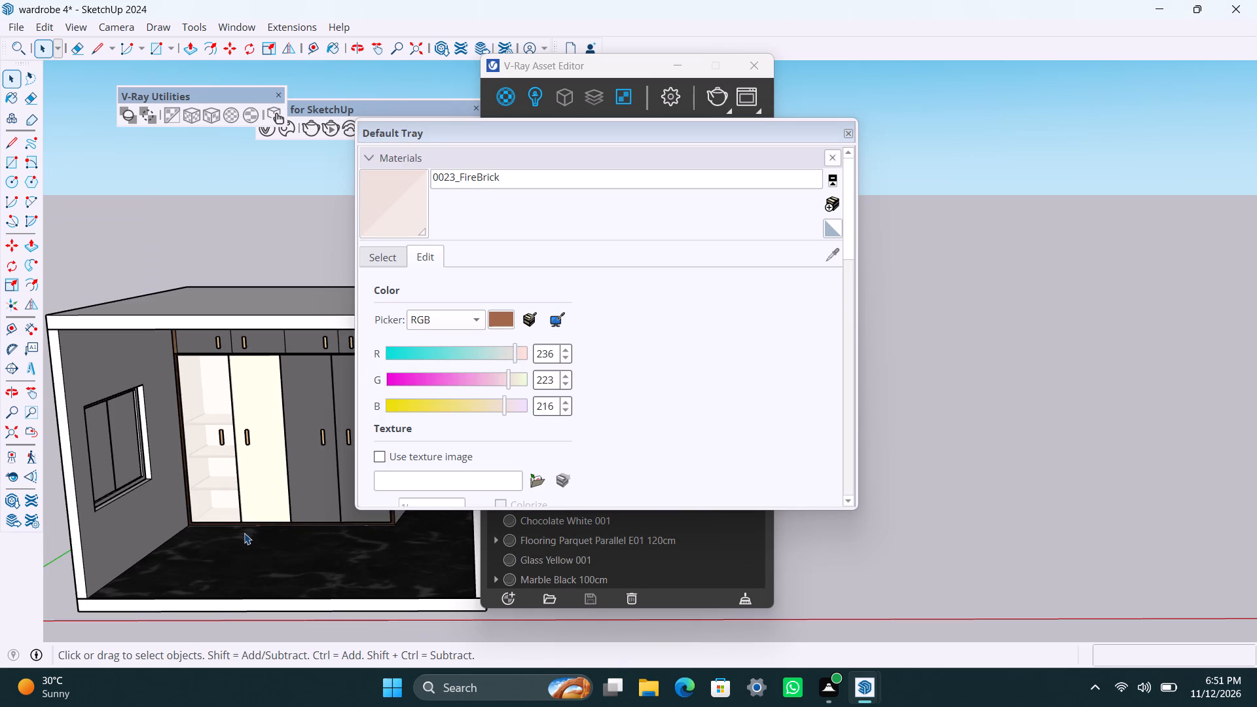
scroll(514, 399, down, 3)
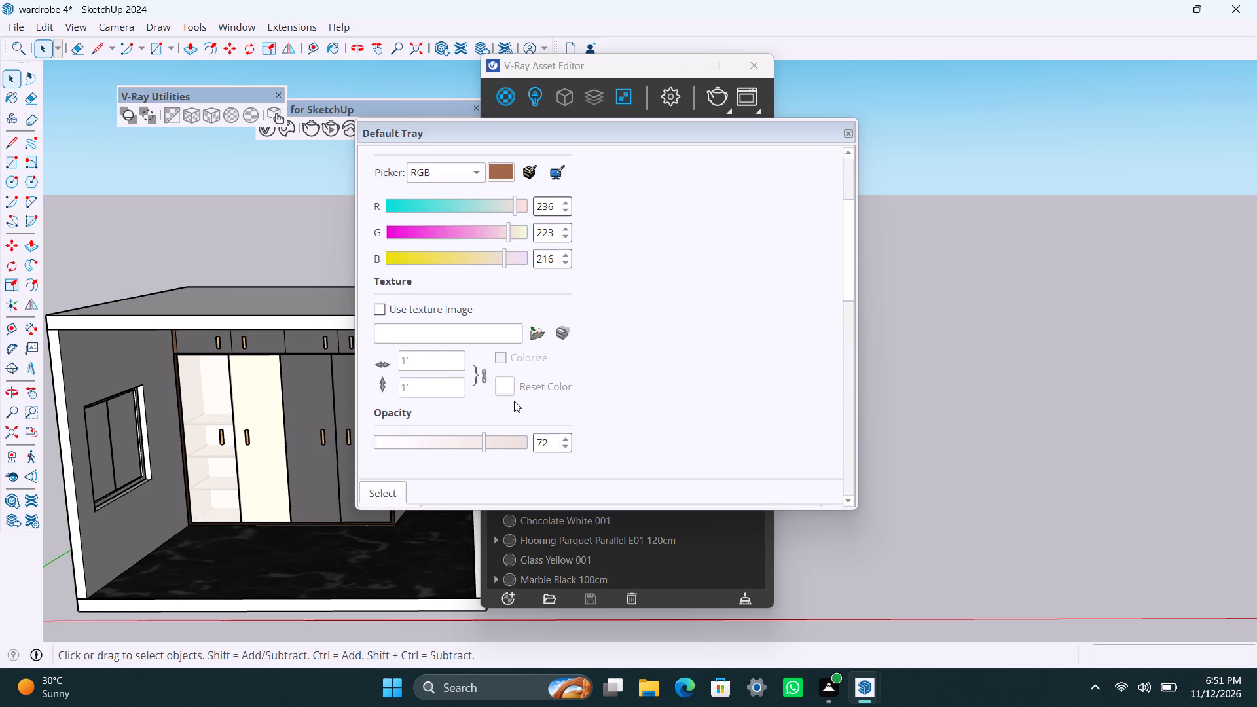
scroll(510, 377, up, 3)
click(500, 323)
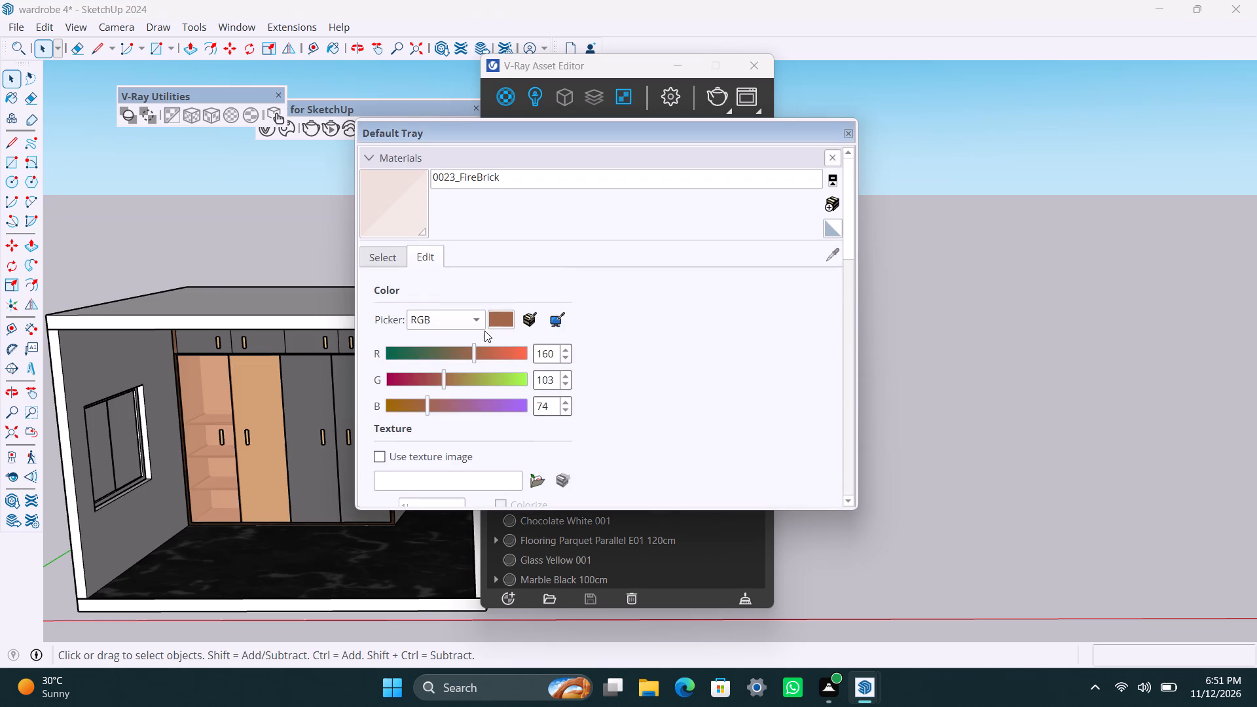
Open the third tall door's group and select its front face.
key(space)
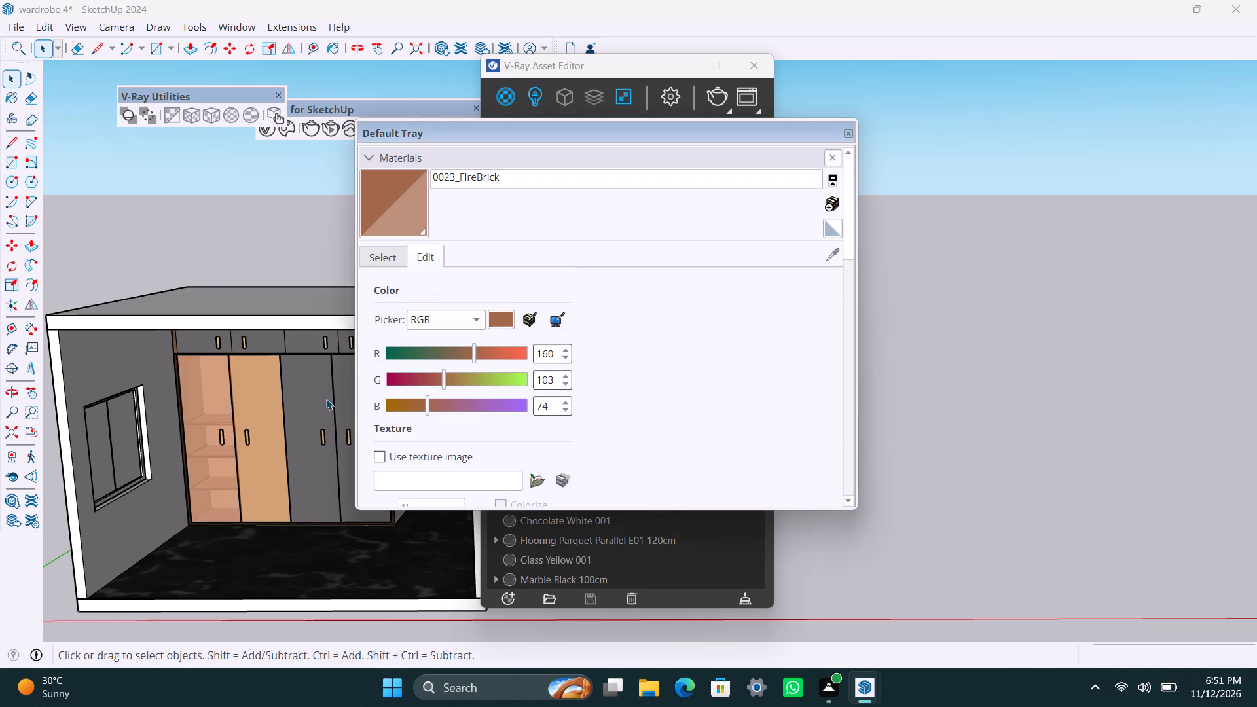
click(326, 399)
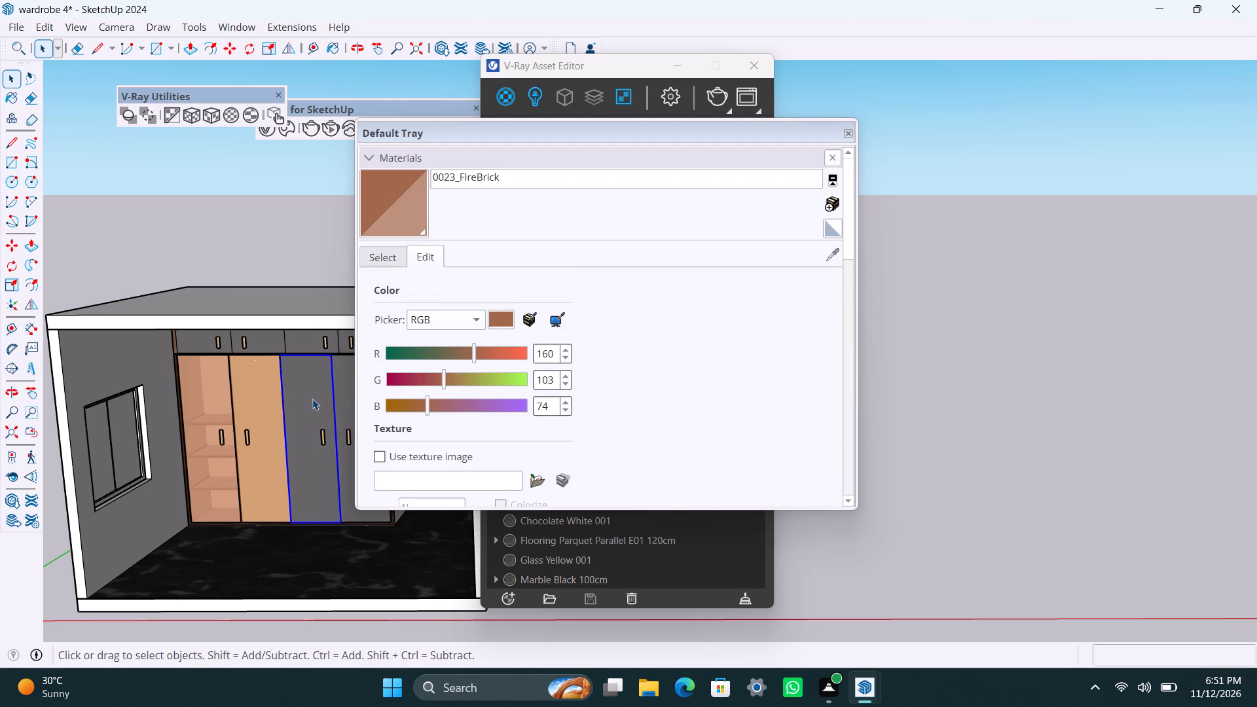
click(504, 328)
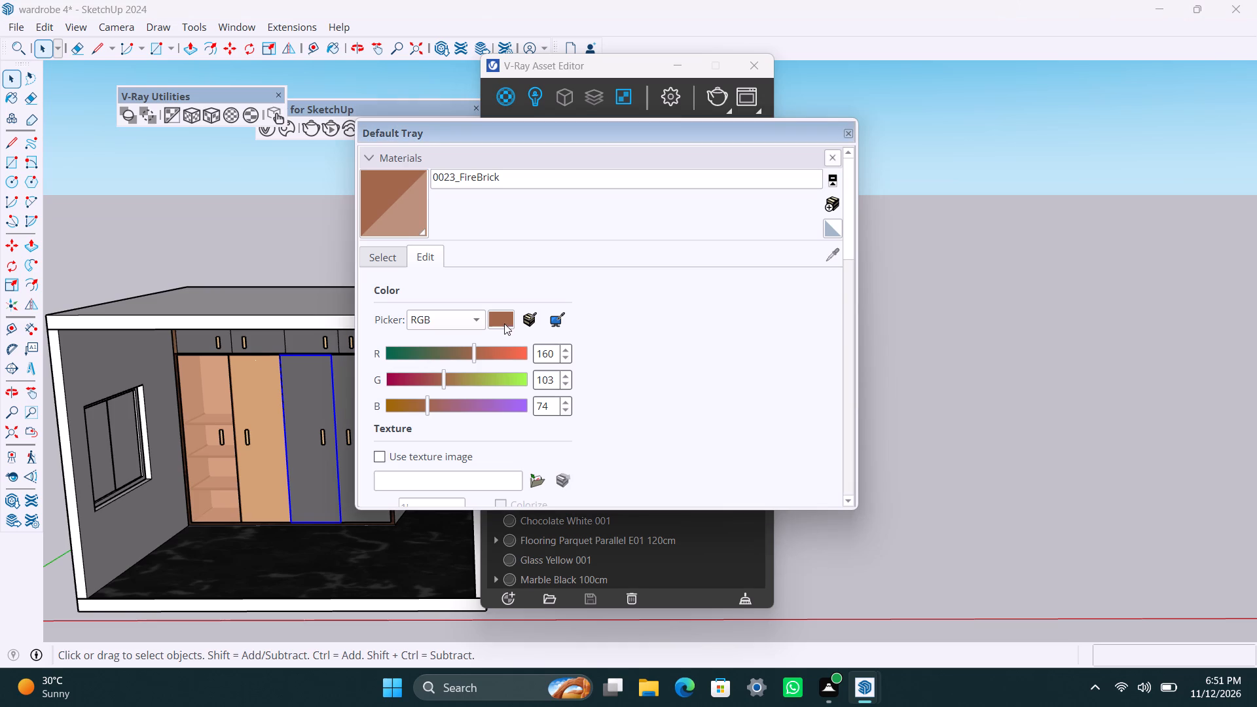
double_click(504, 322)
click(300, 429)
triple_click(321, 404)
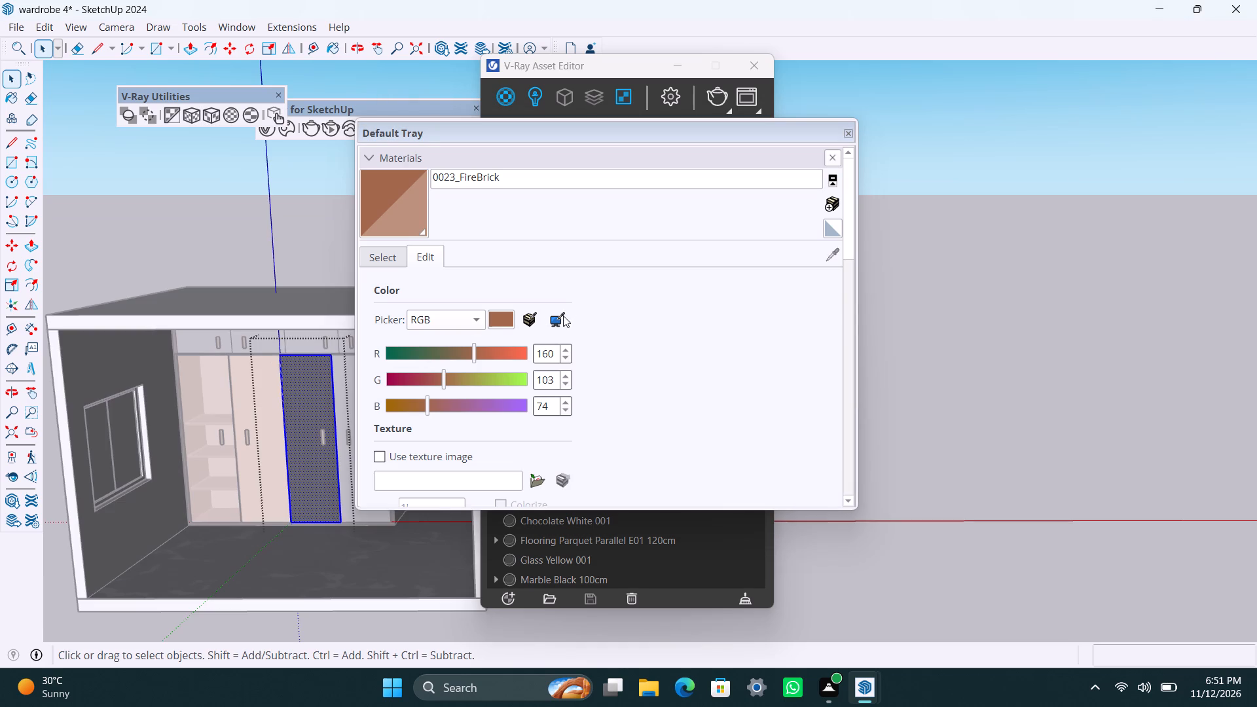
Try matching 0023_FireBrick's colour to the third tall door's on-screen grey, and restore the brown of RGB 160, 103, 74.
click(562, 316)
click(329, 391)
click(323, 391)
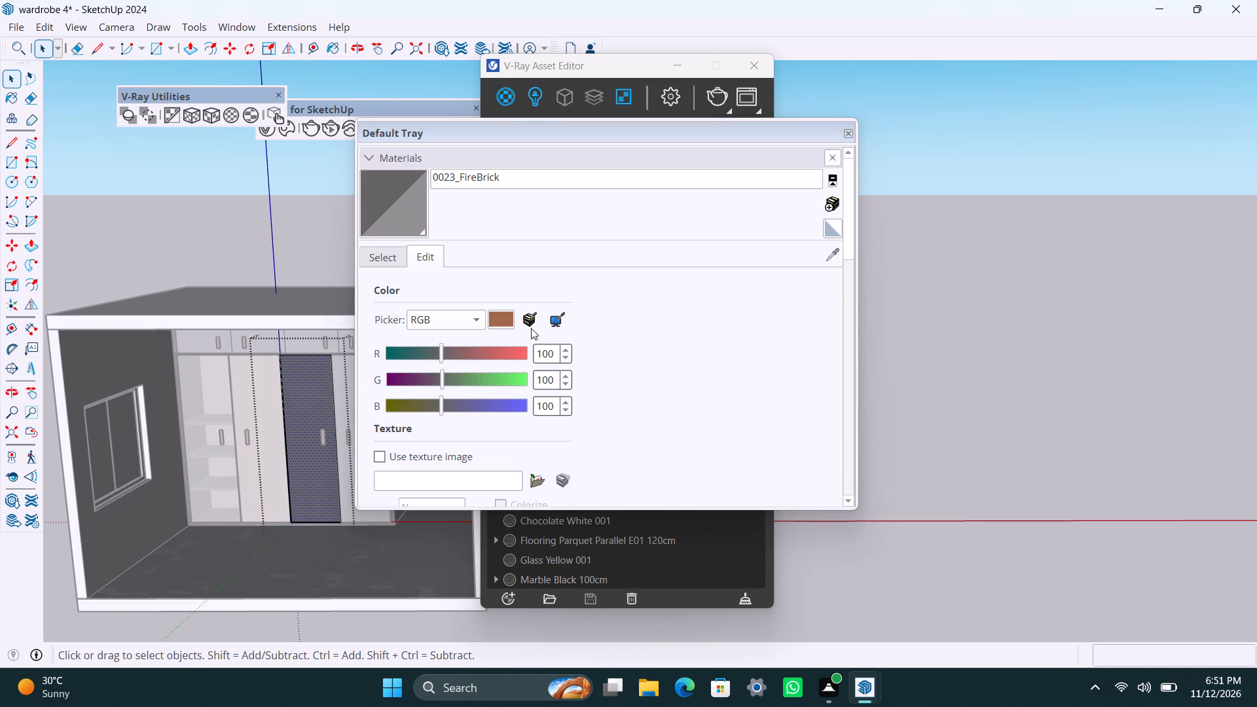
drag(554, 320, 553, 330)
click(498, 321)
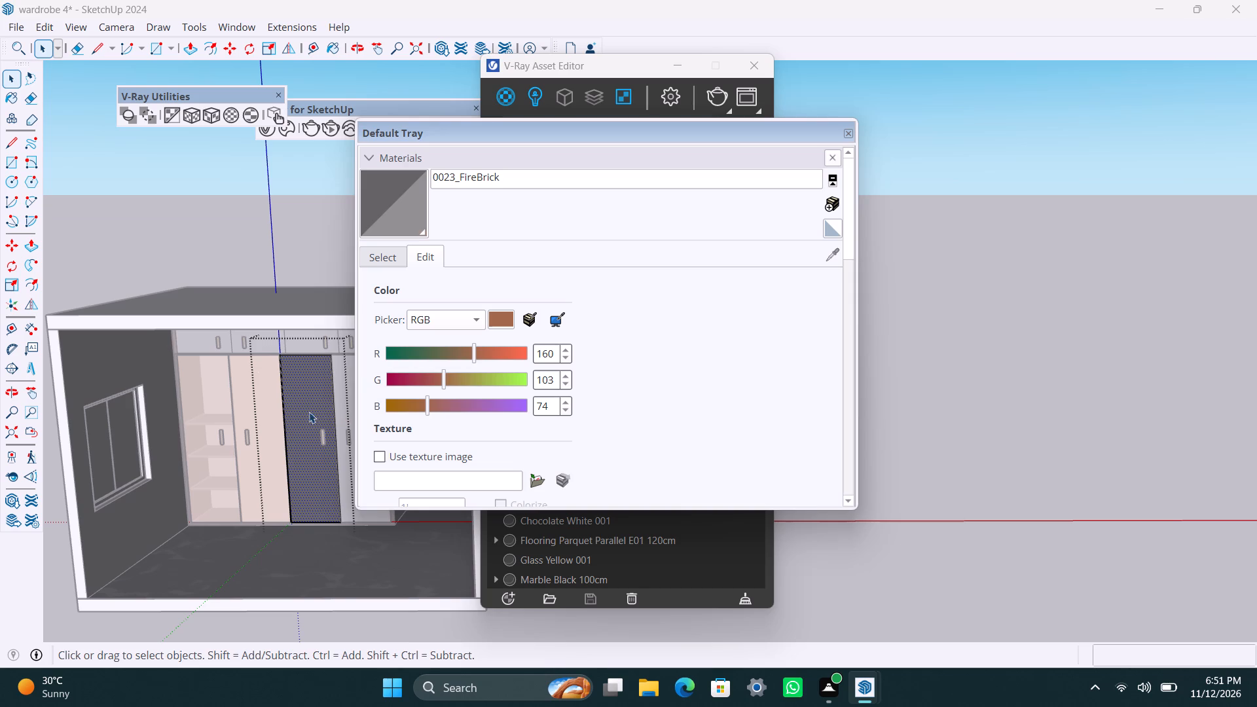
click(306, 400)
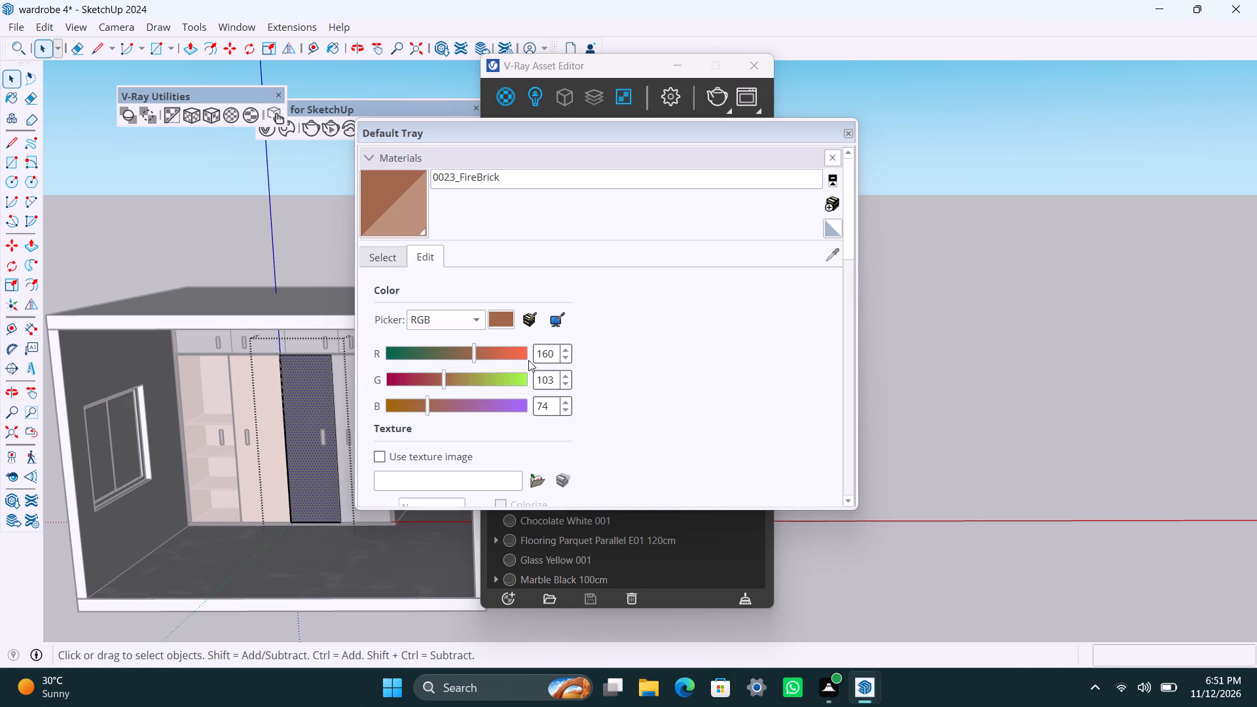
Set the 0023_FireBrick material's opacity to 100.
scroll(528, 360, down, 2)
scroll(478, 379, down, 2)
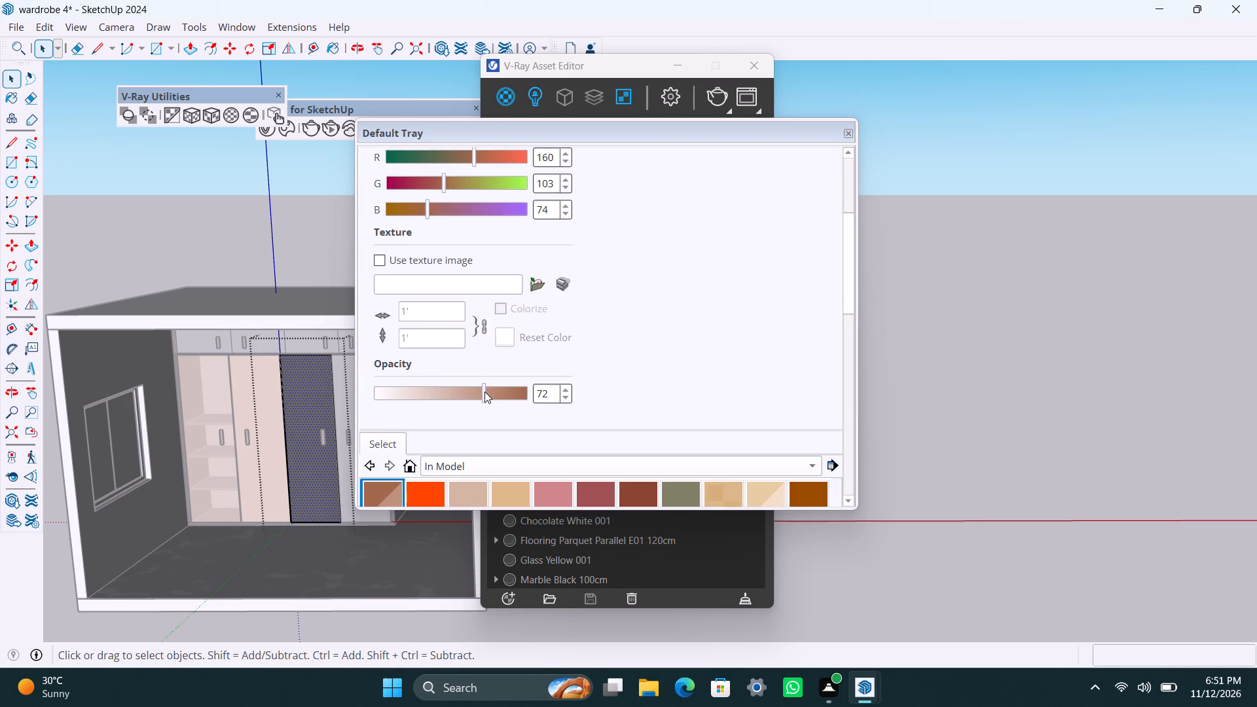
drag(483, 392, 530, 412)
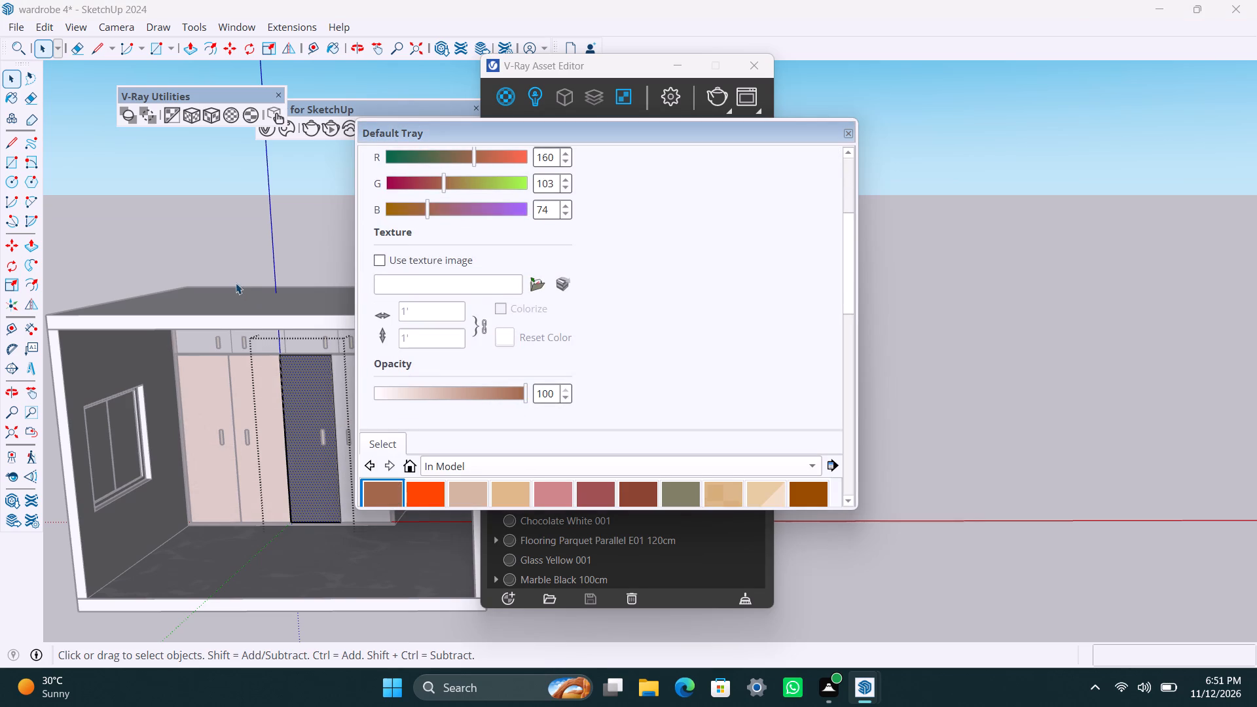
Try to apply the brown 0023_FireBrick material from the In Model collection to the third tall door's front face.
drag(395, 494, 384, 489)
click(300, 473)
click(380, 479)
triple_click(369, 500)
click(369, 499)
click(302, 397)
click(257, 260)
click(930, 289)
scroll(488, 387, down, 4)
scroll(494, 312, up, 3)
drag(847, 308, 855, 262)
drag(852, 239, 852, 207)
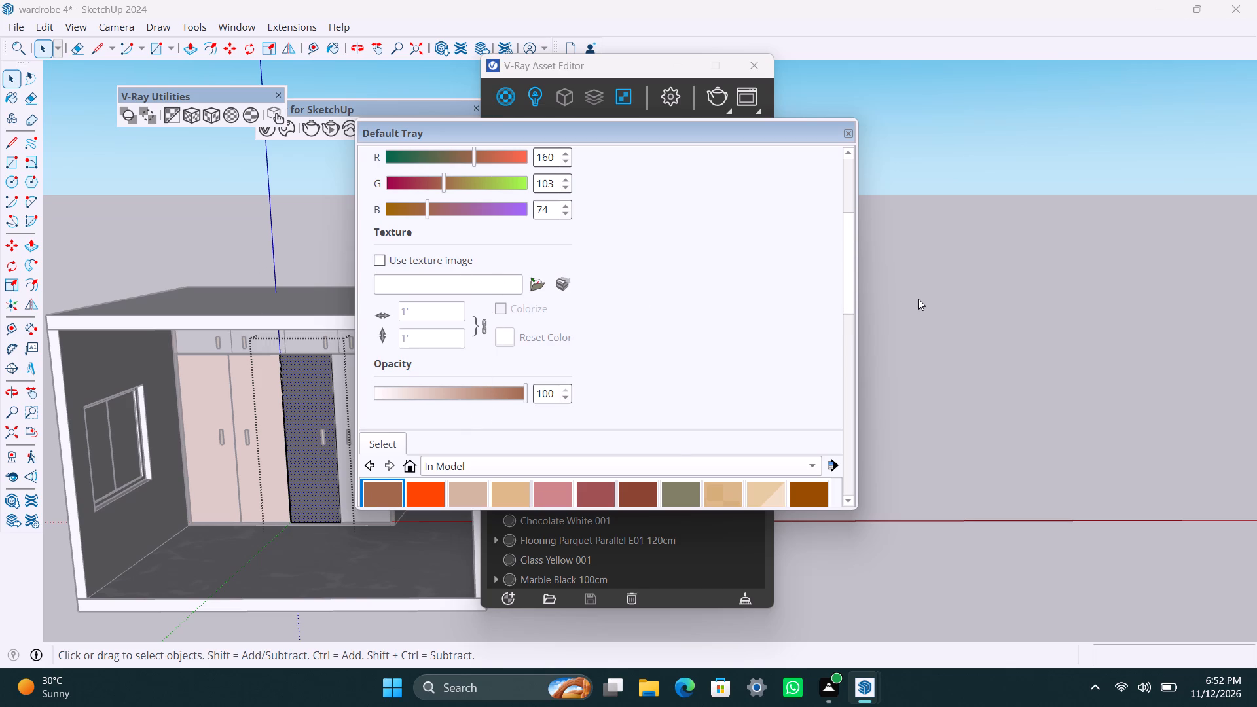
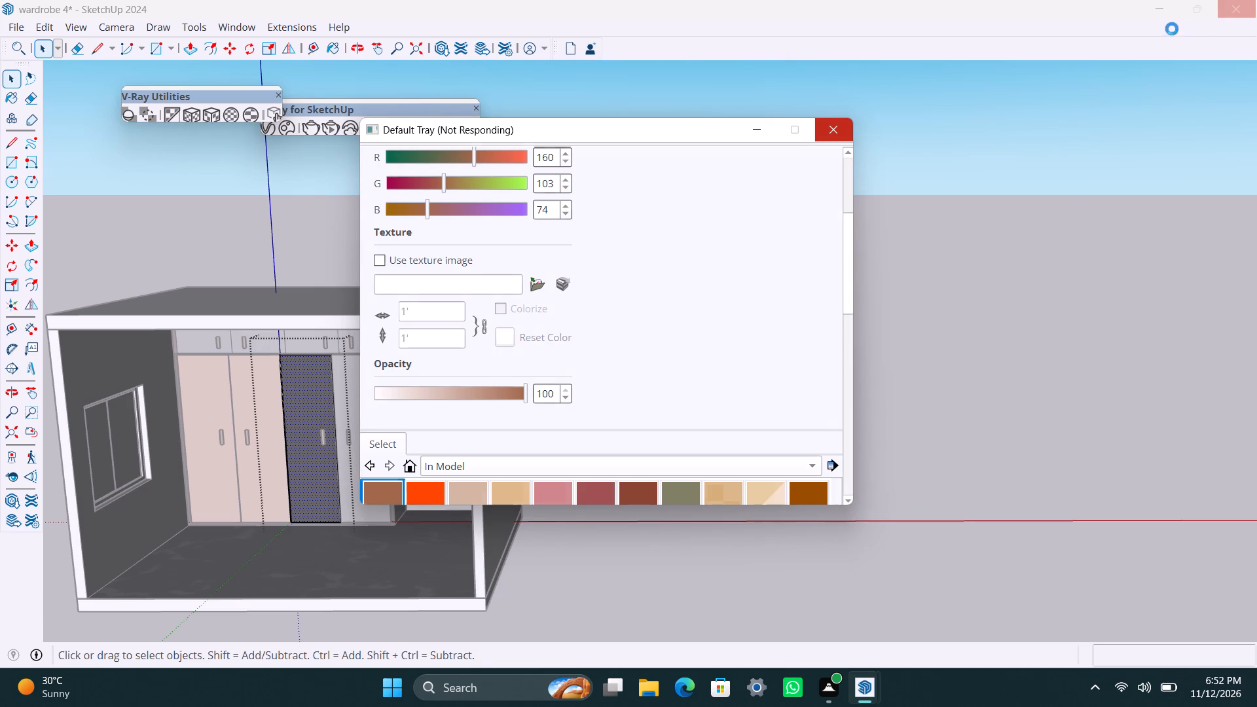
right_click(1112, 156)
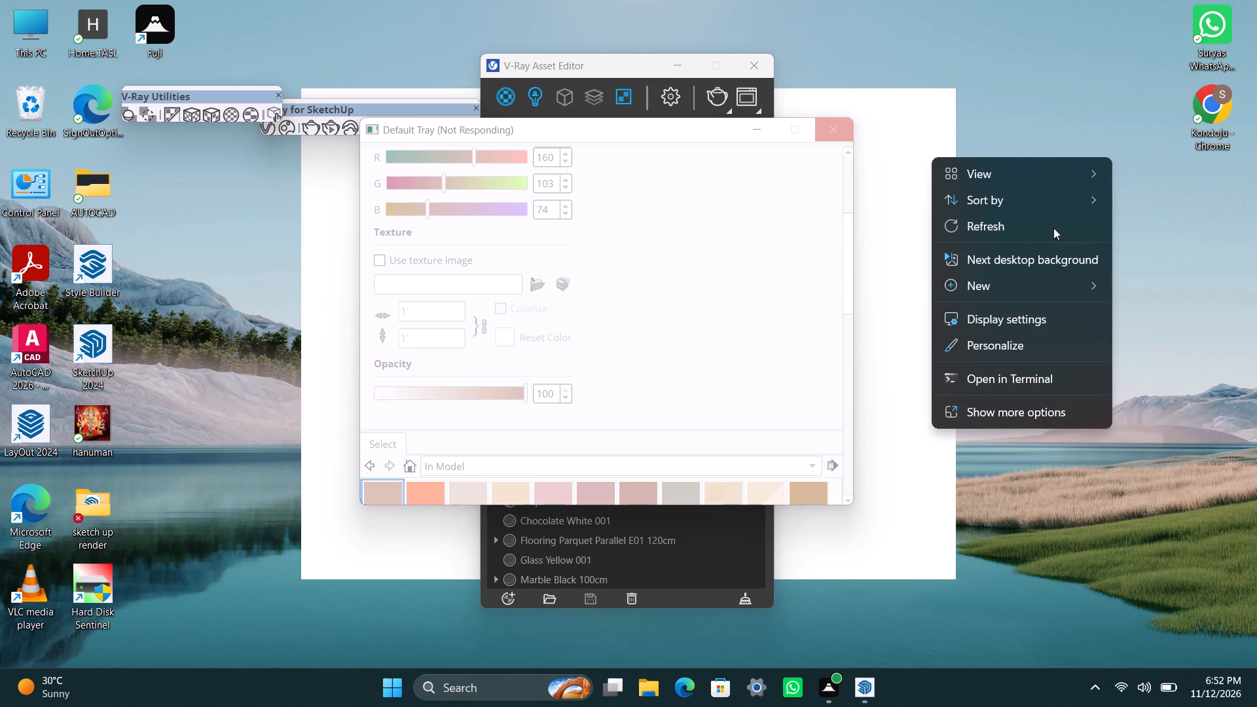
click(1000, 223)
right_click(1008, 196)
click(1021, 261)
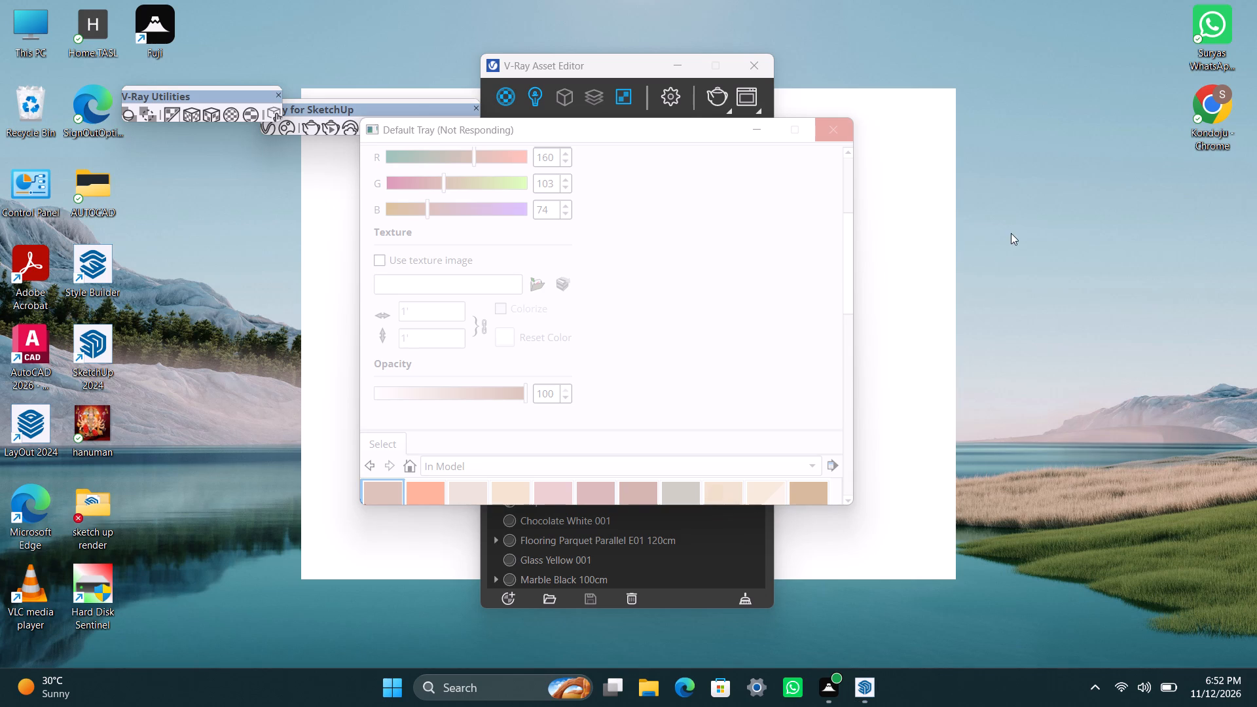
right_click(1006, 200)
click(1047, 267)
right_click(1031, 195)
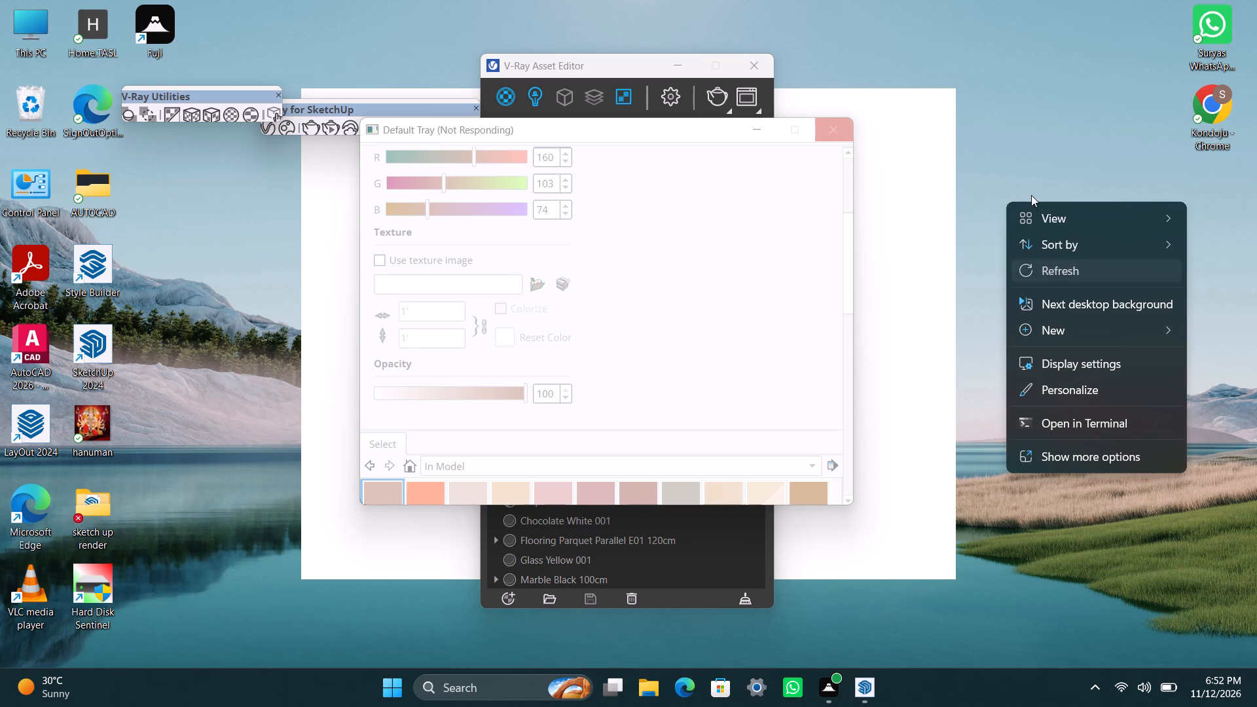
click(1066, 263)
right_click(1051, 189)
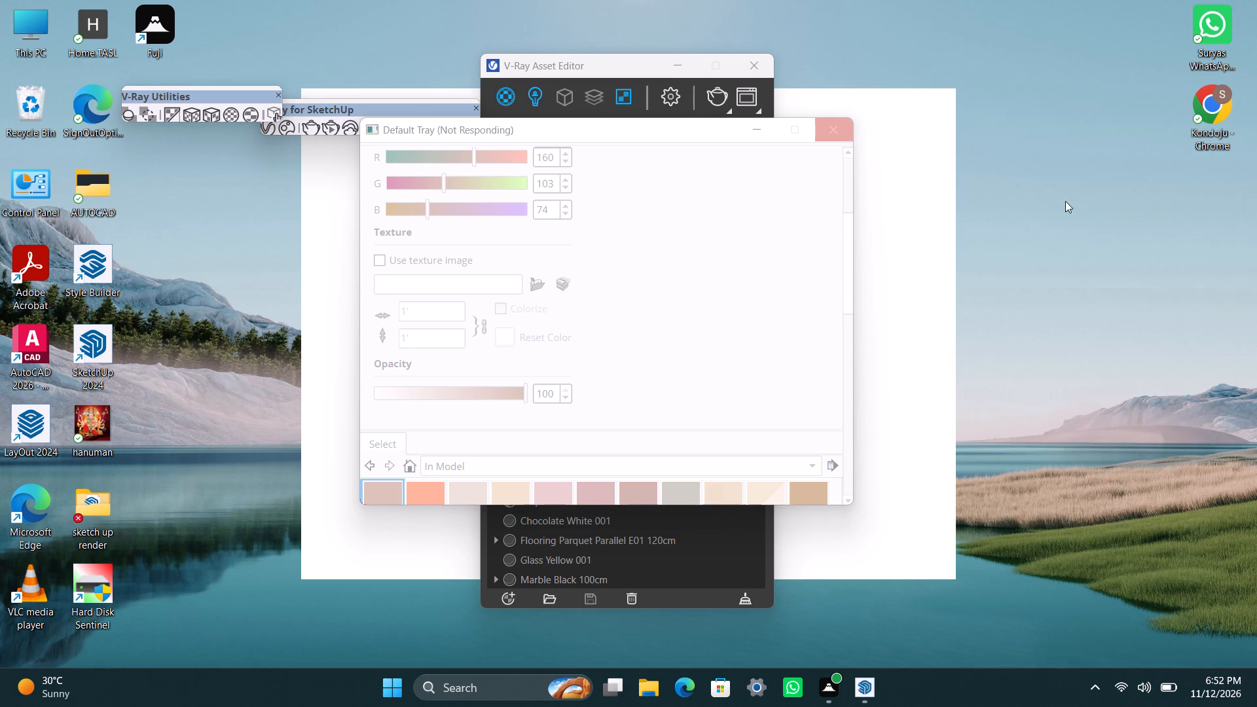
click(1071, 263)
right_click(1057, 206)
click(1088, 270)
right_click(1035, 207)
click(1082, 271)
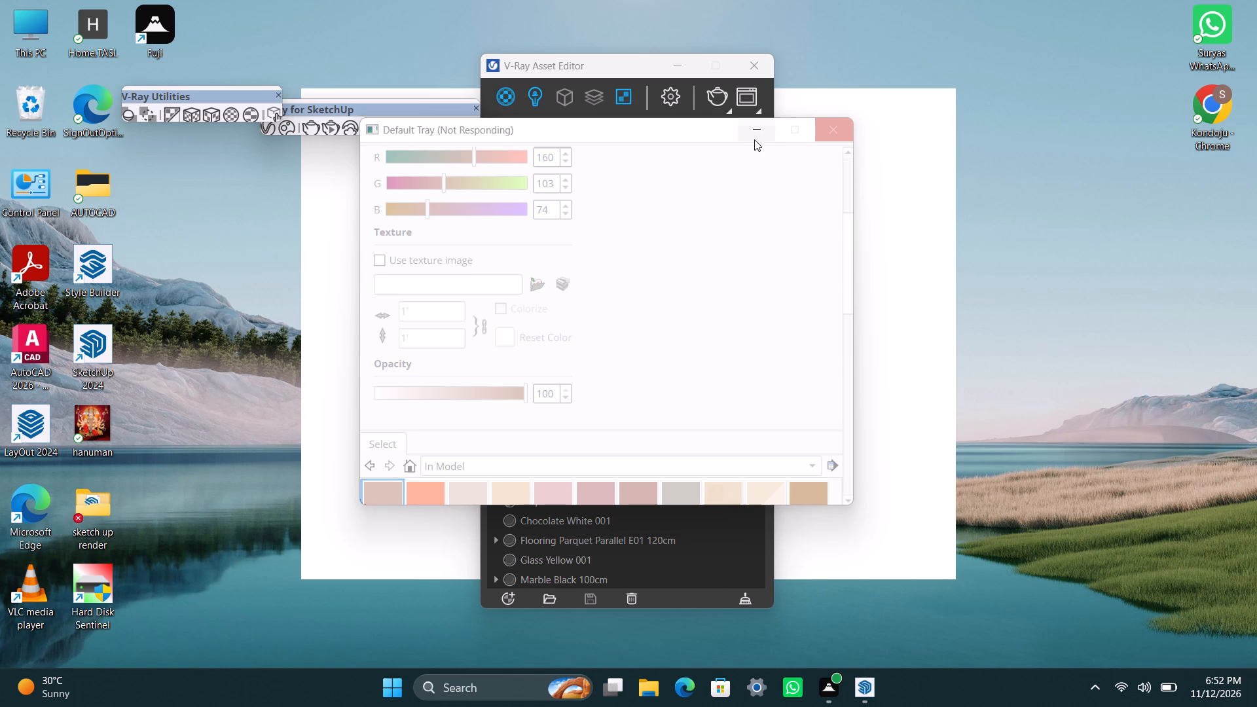
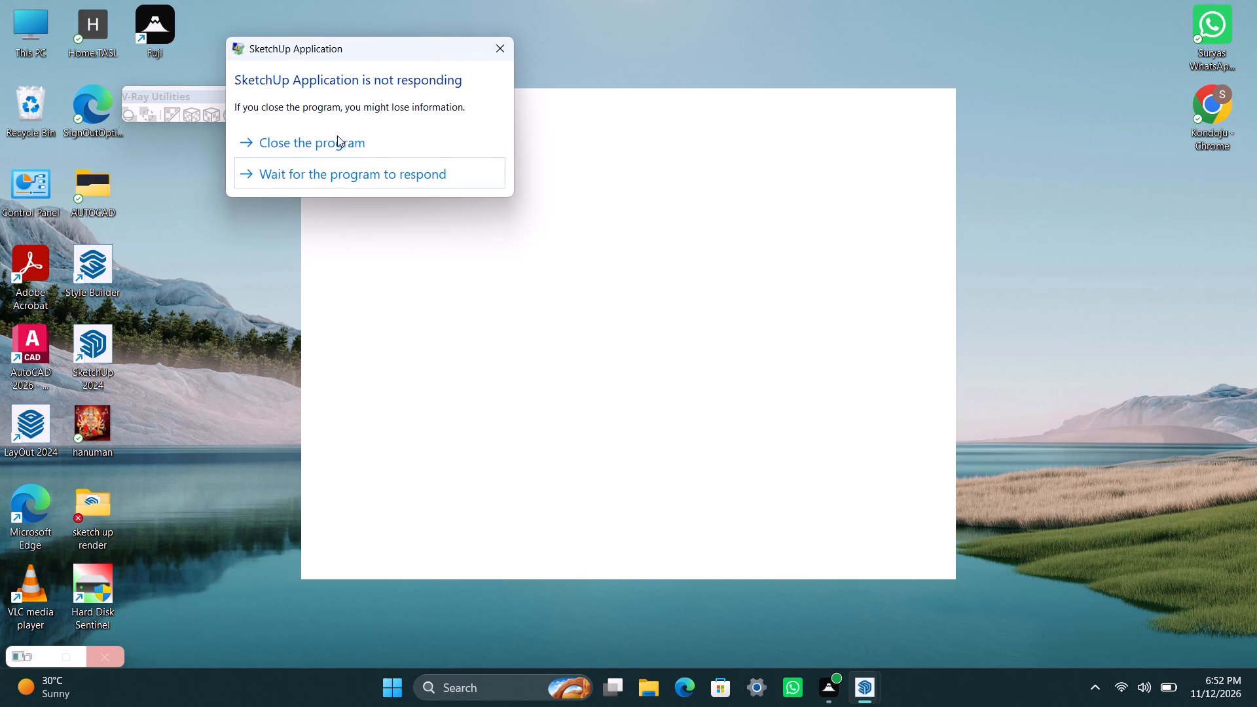
Dismiss the SketchUp not-responding dialog without choosing to close the program.
click(502, 48)
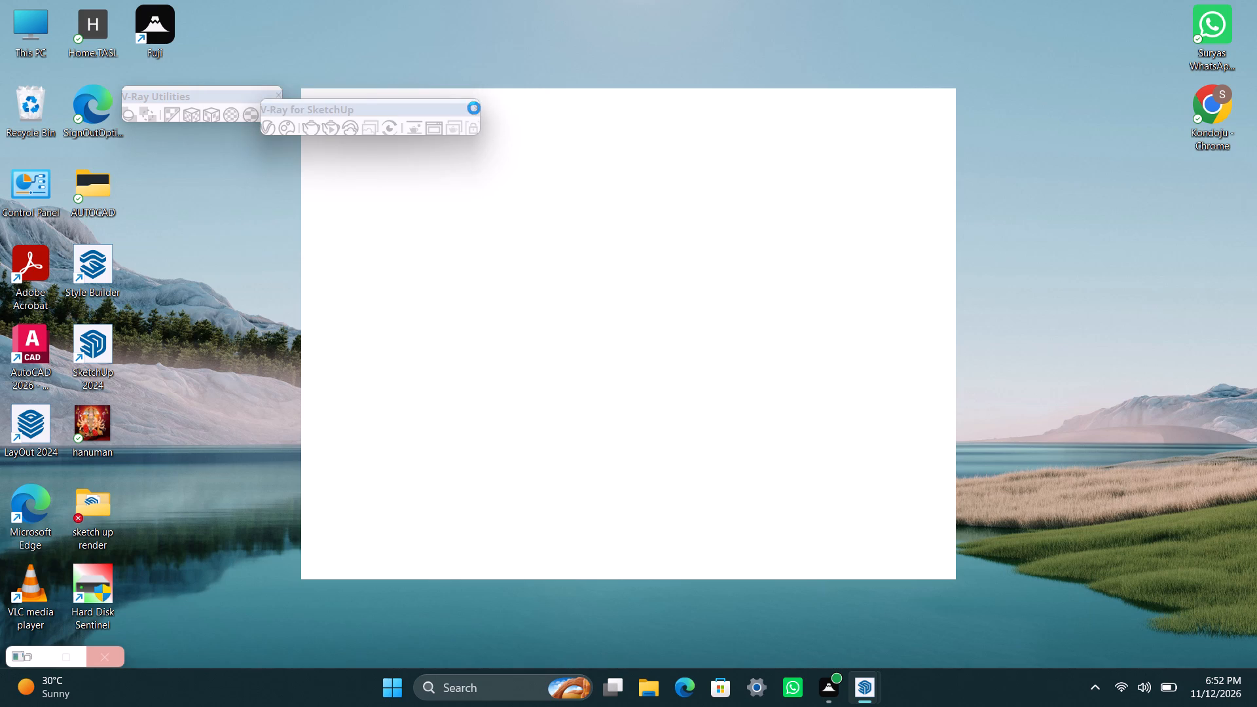
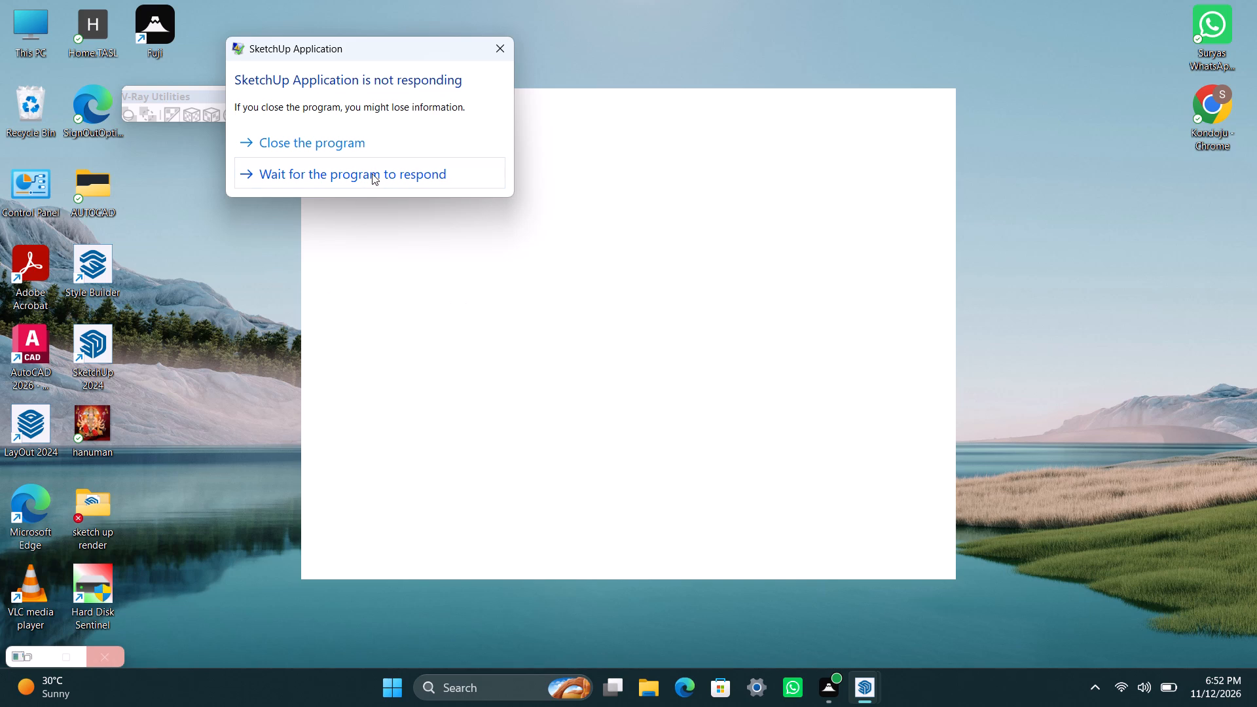
Dismiss the SketchUp not-responding dialog without choosing to close the program.
click(503, 49)
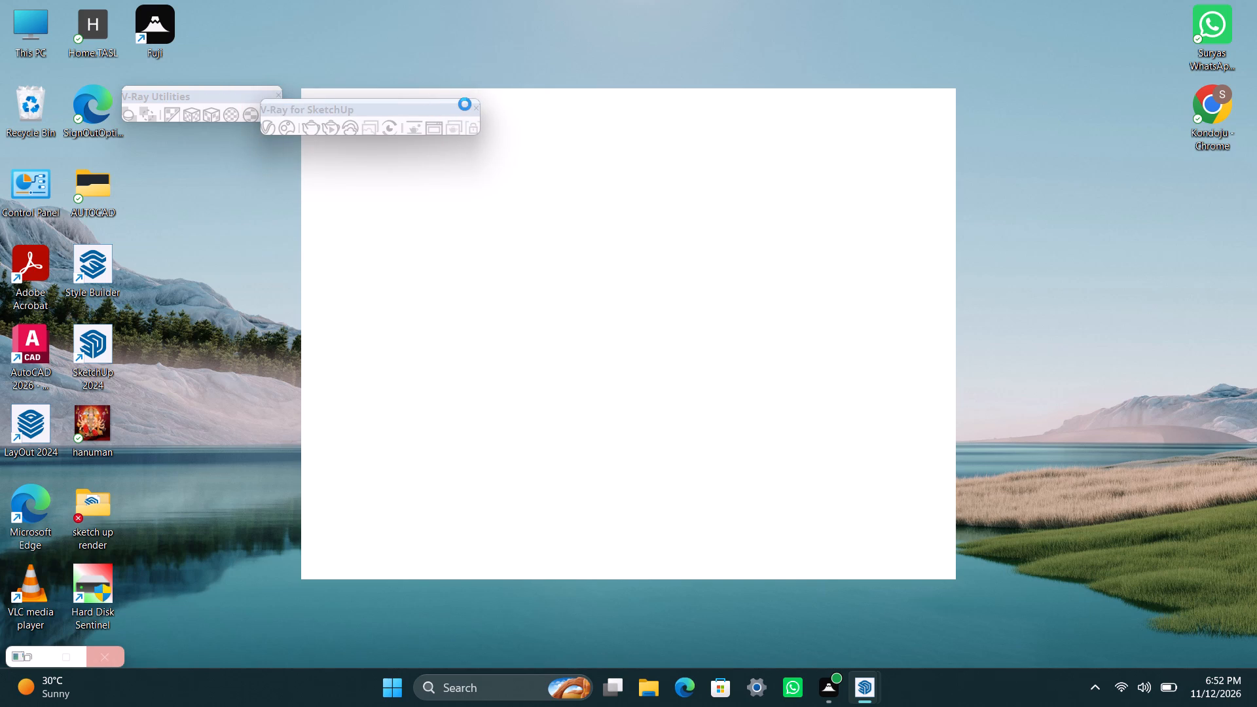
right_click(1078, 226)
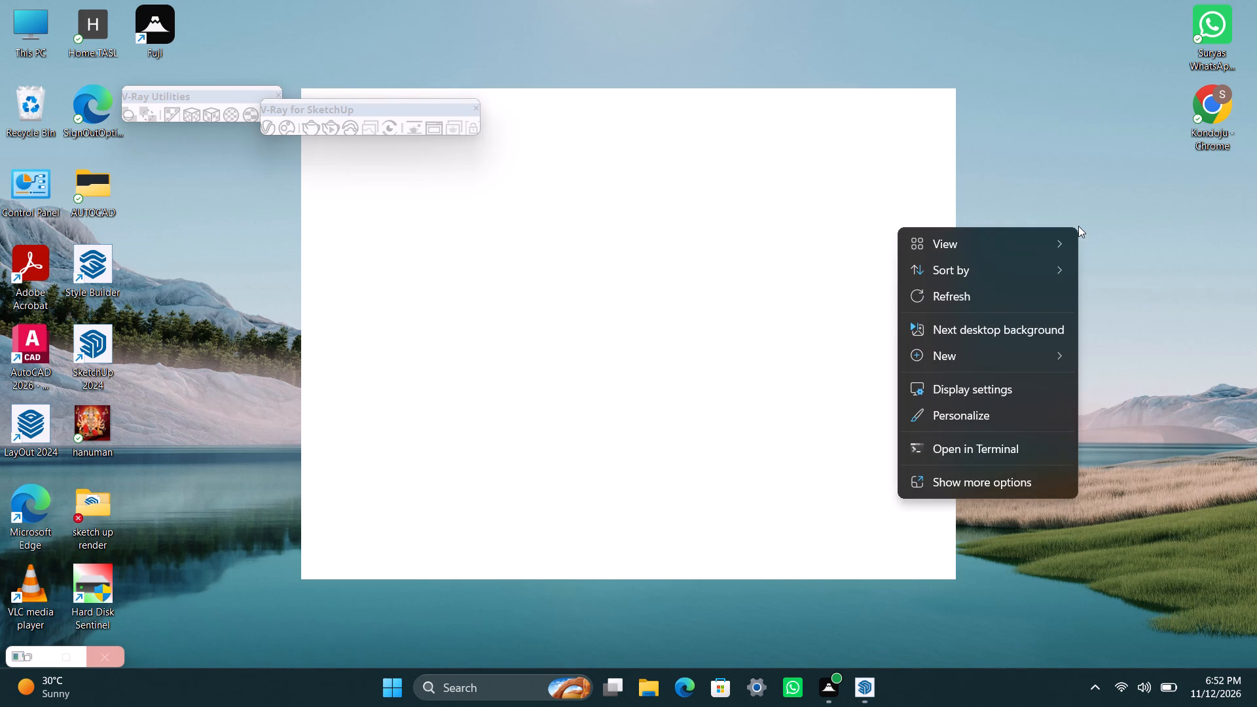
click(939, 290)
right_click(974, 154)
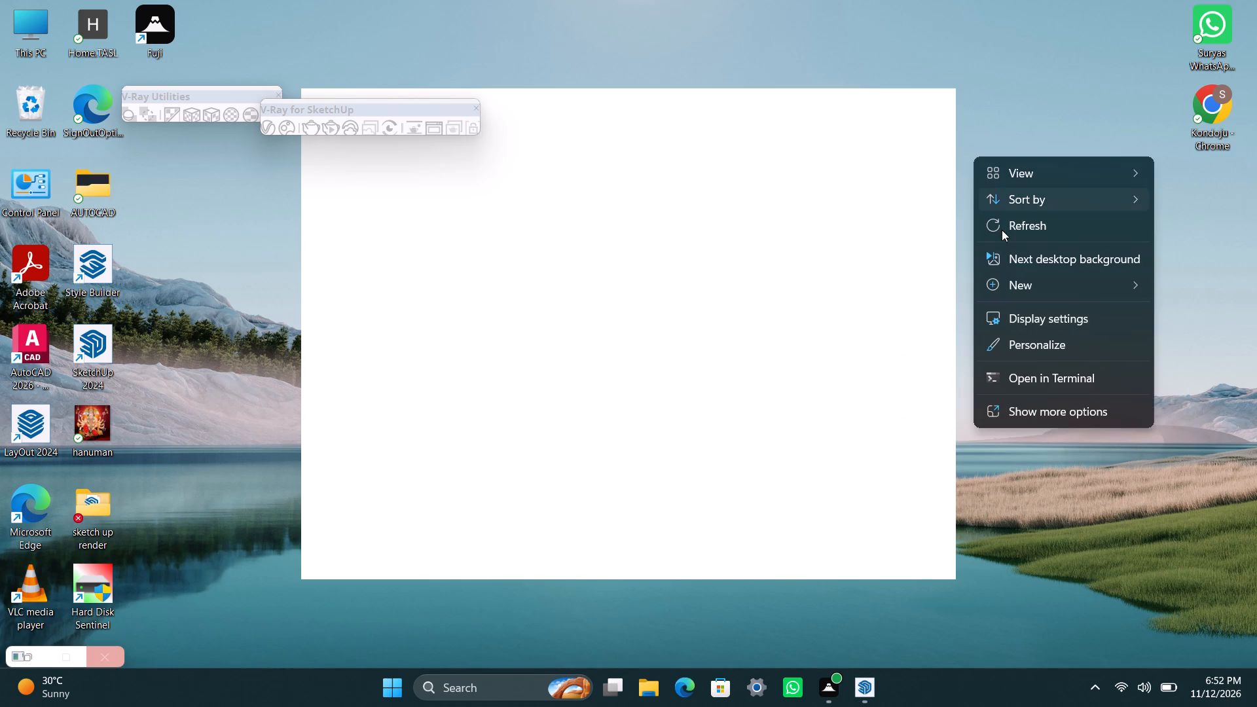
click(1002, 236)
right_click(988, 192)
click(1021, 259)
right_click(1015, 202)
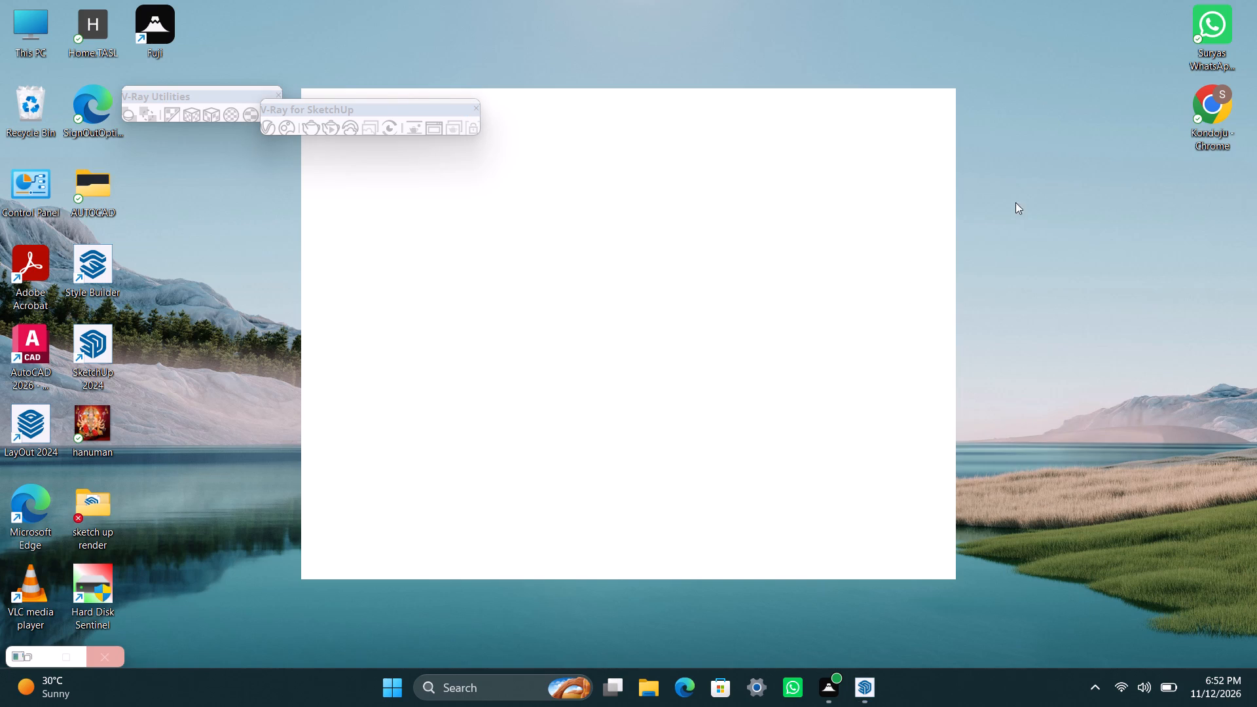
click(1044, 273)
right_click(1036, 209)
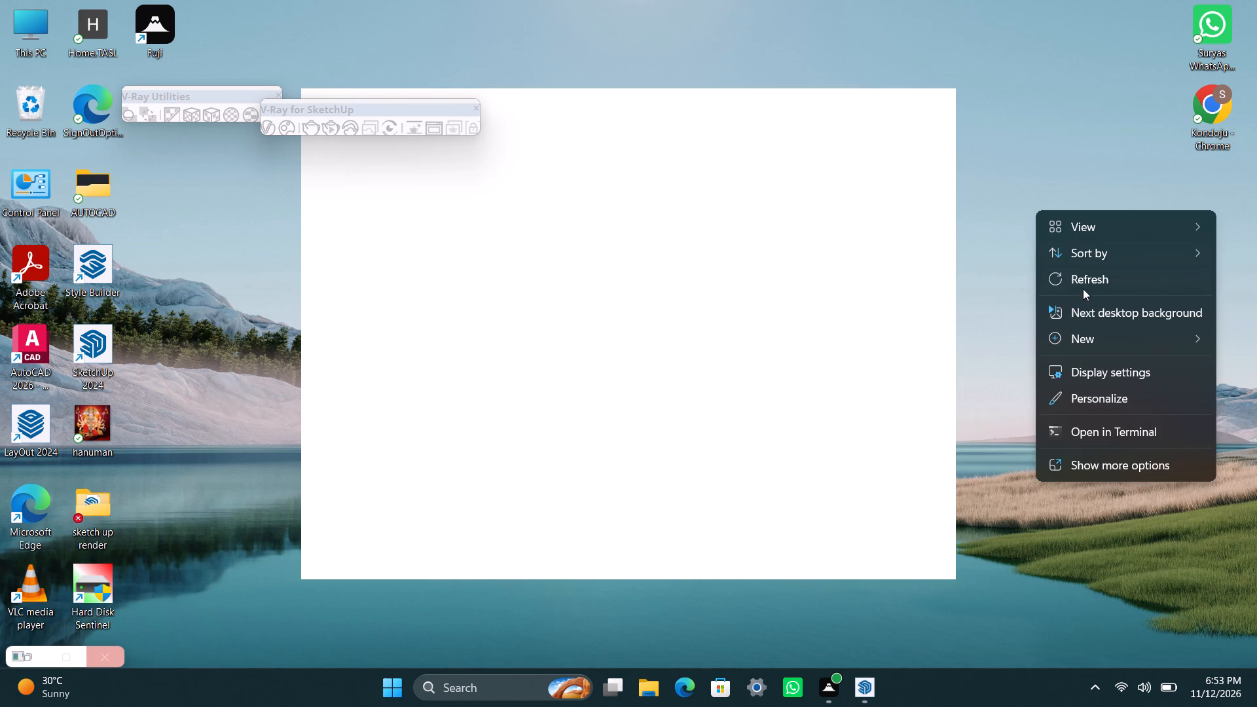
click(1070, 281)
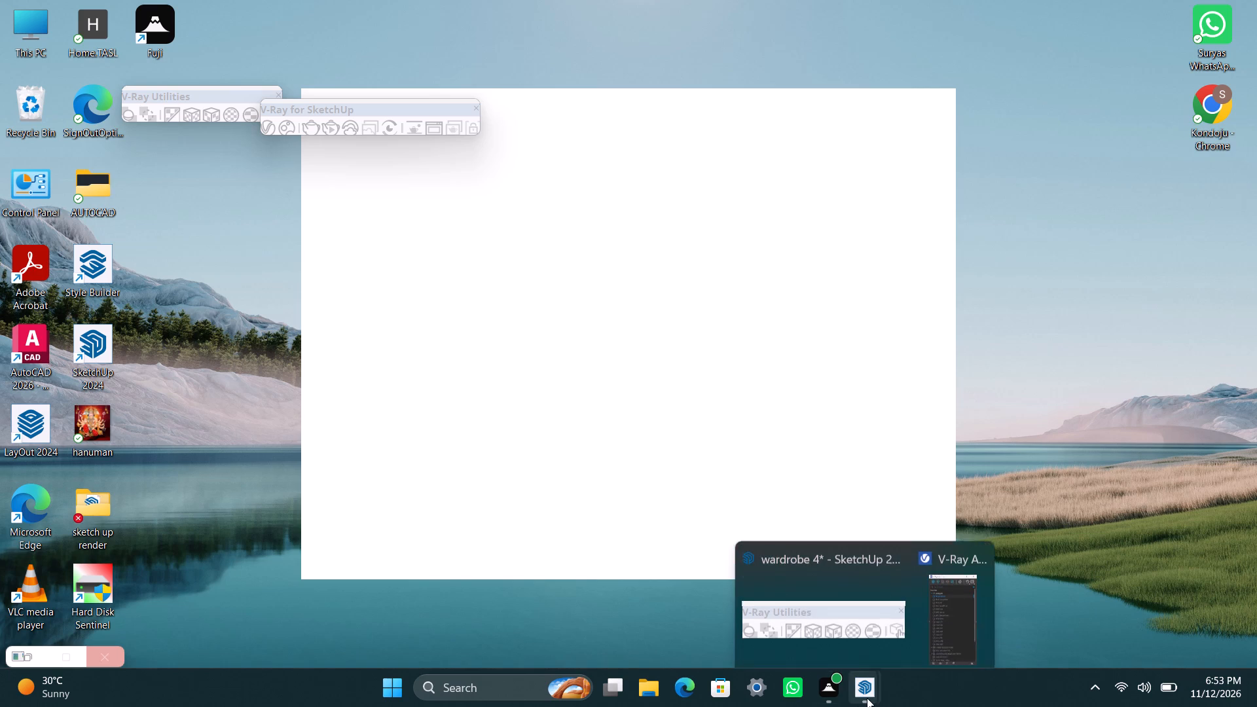
Switch back to the SketchUp window holding the wardrobe 4 model.
click(867, 697)
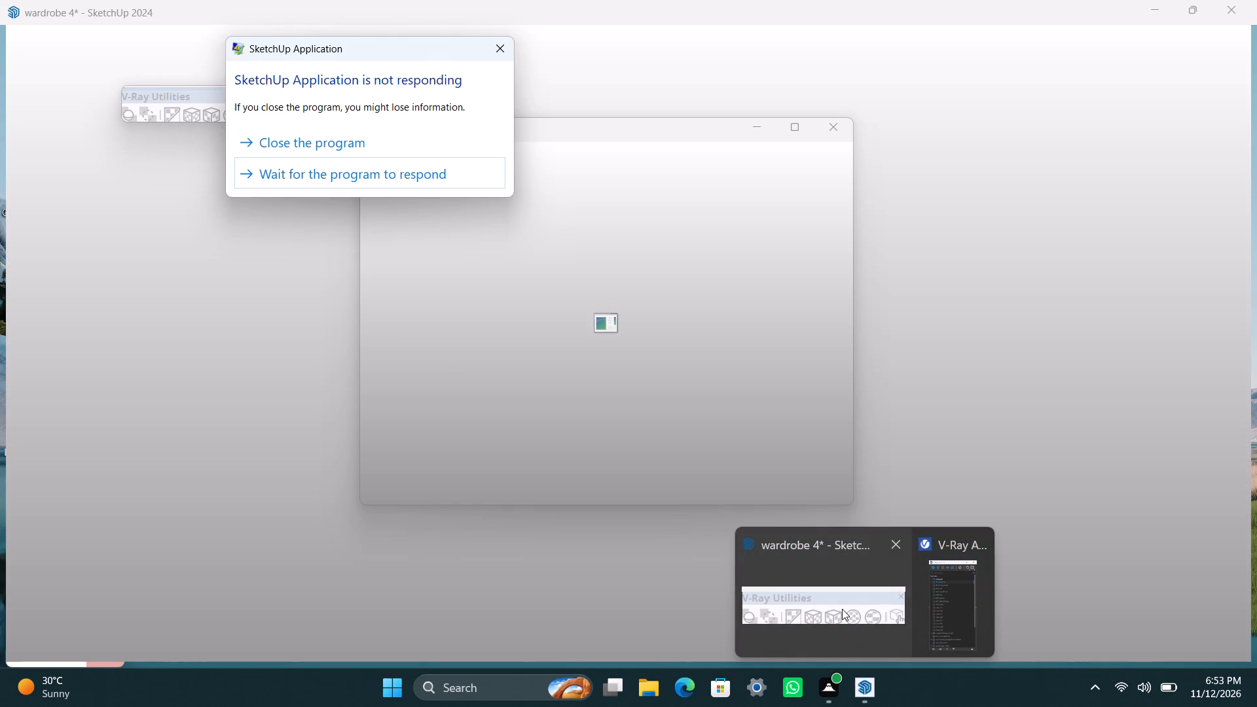
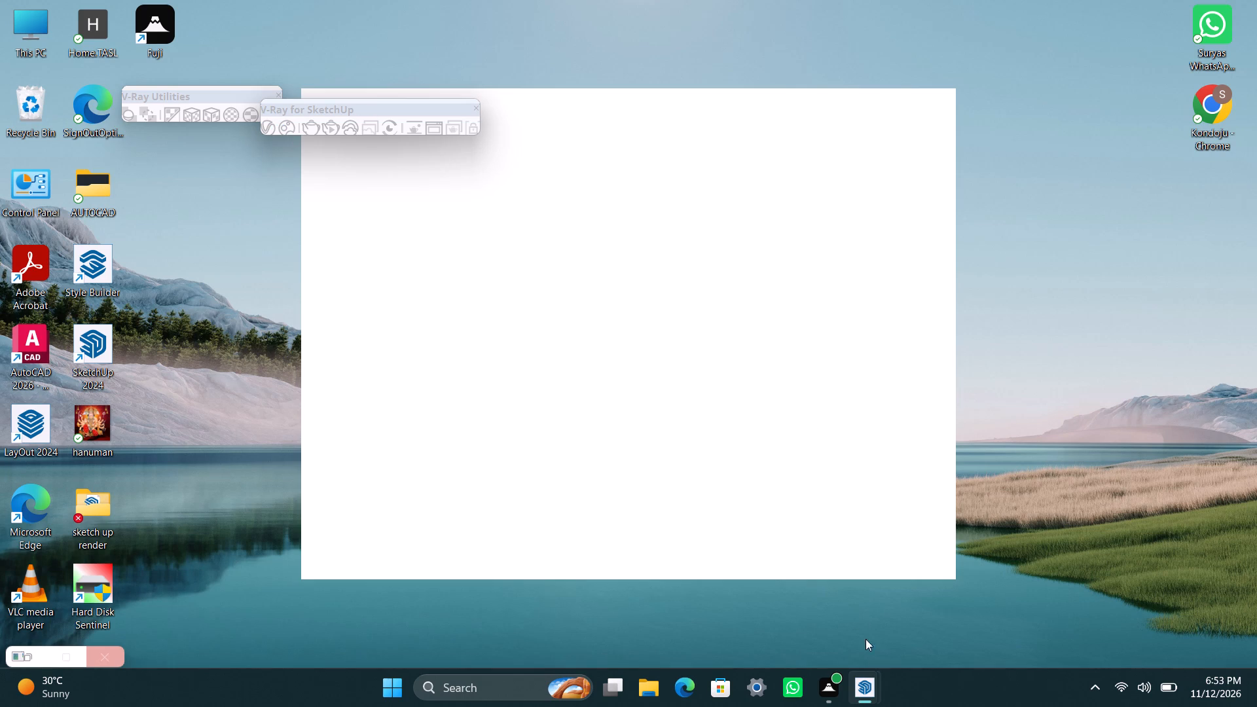
Bring up the open SketchUp windows to return to the wardrobe 4 model.
click(867, 695)
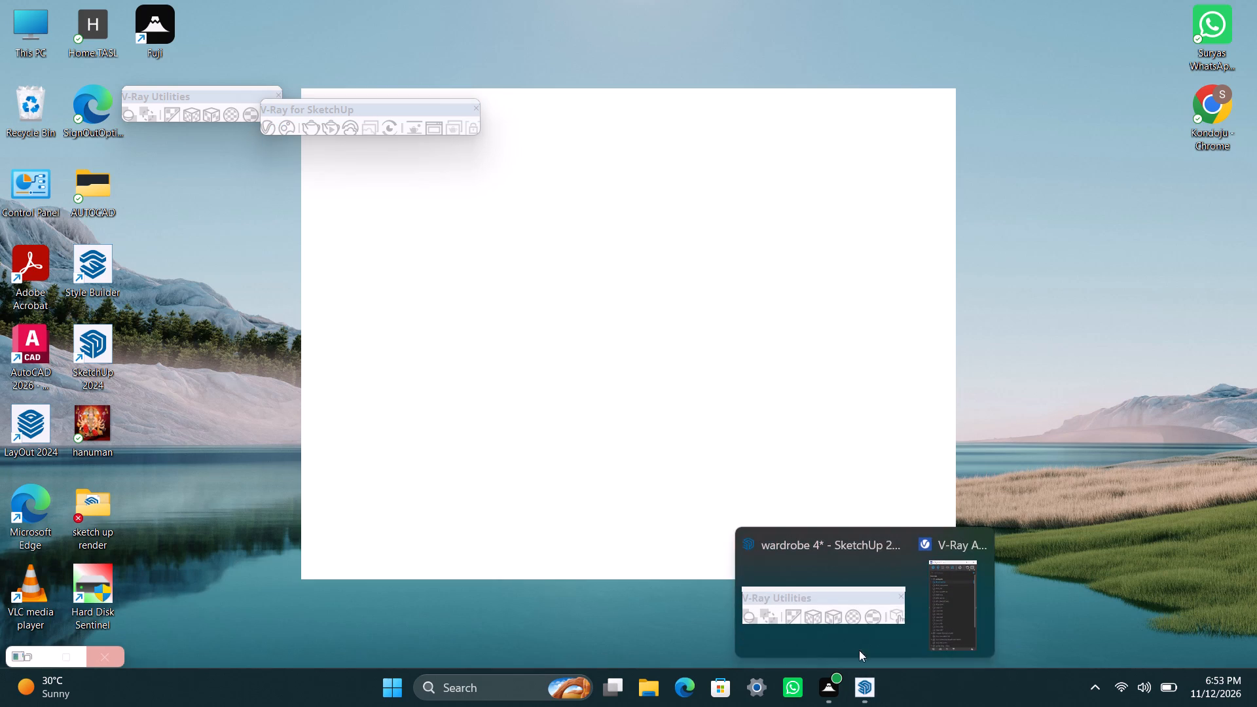
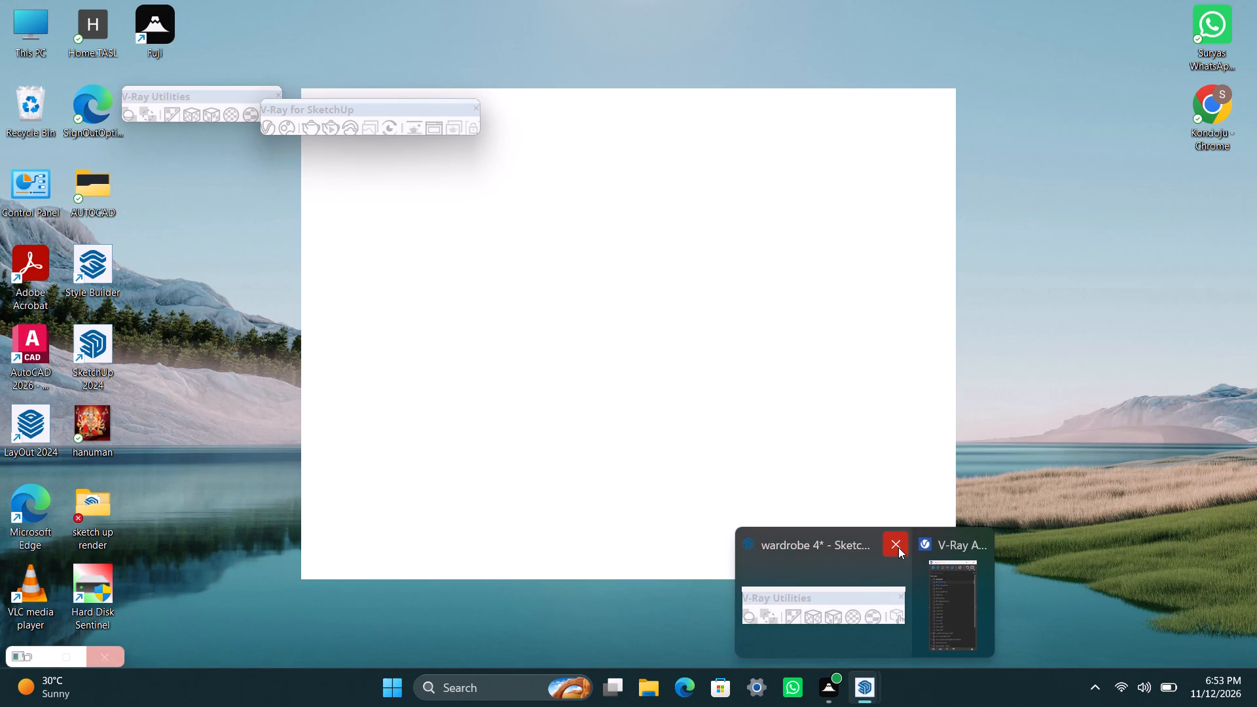
Force the unresponsive wardrobe 4 SketchUp window to close.
click(898, 547)
click(619, 361)
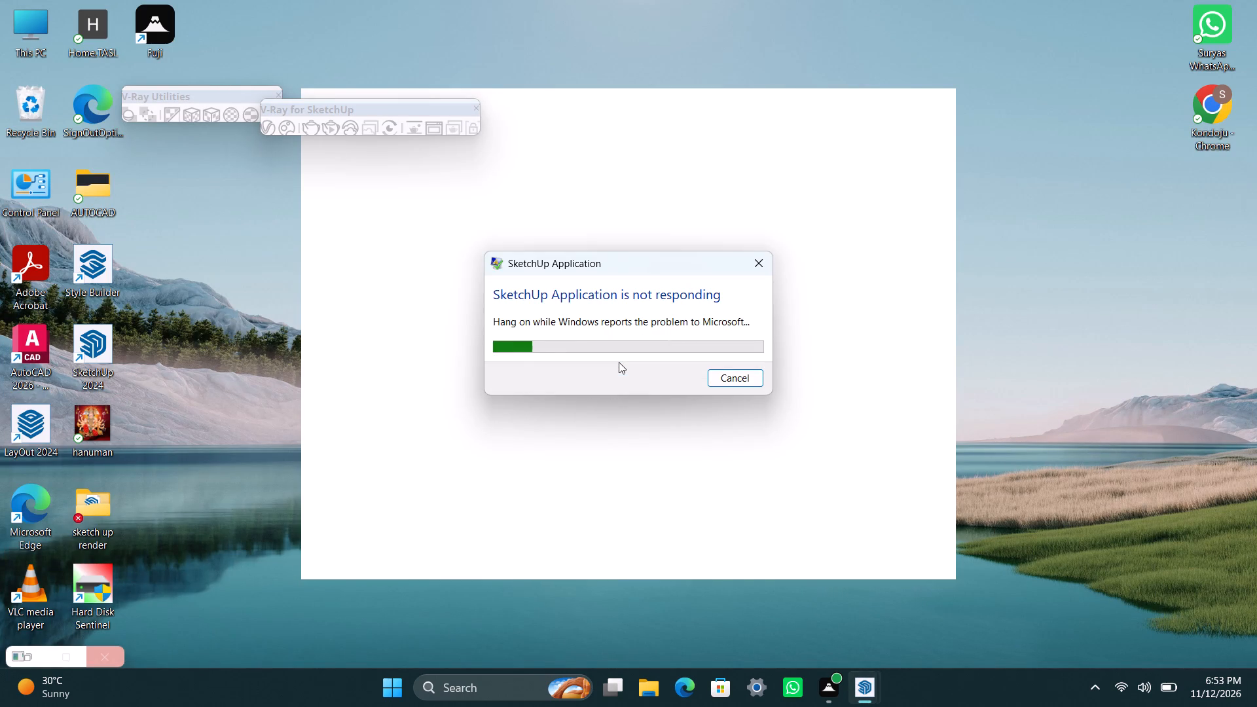
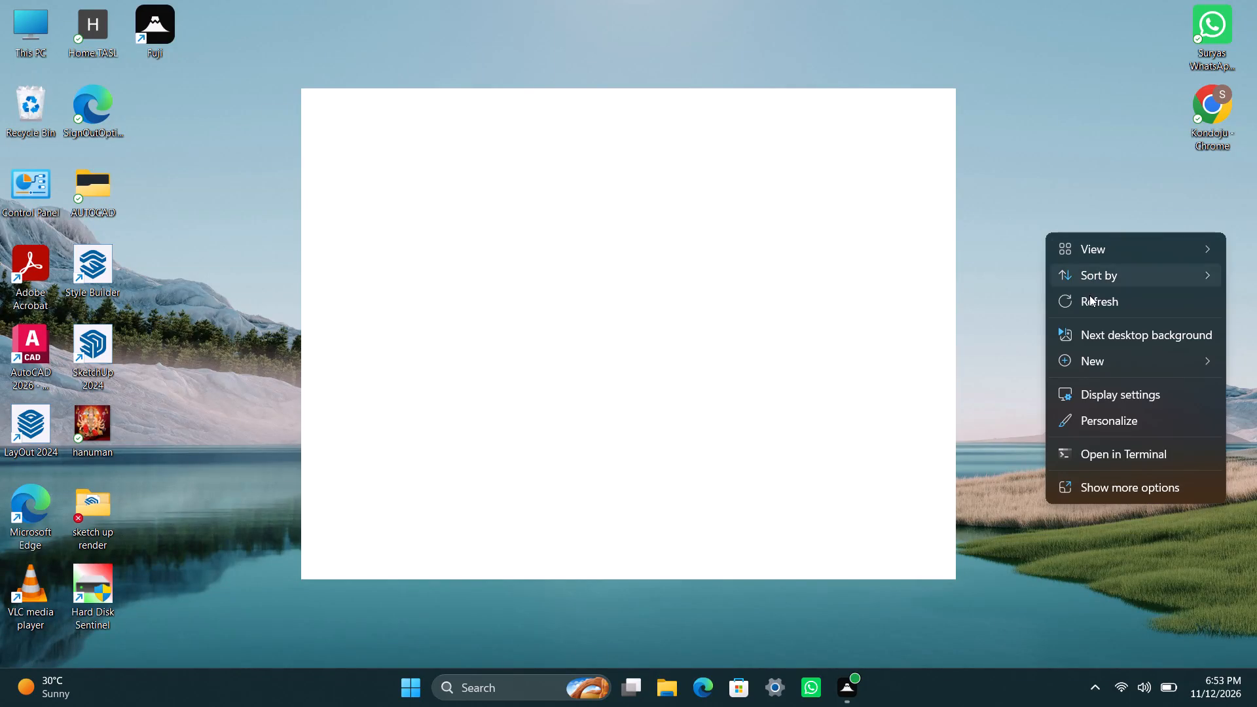
Refresh the desktop and launch SketchUp 2024 again.
click(1089, 295)
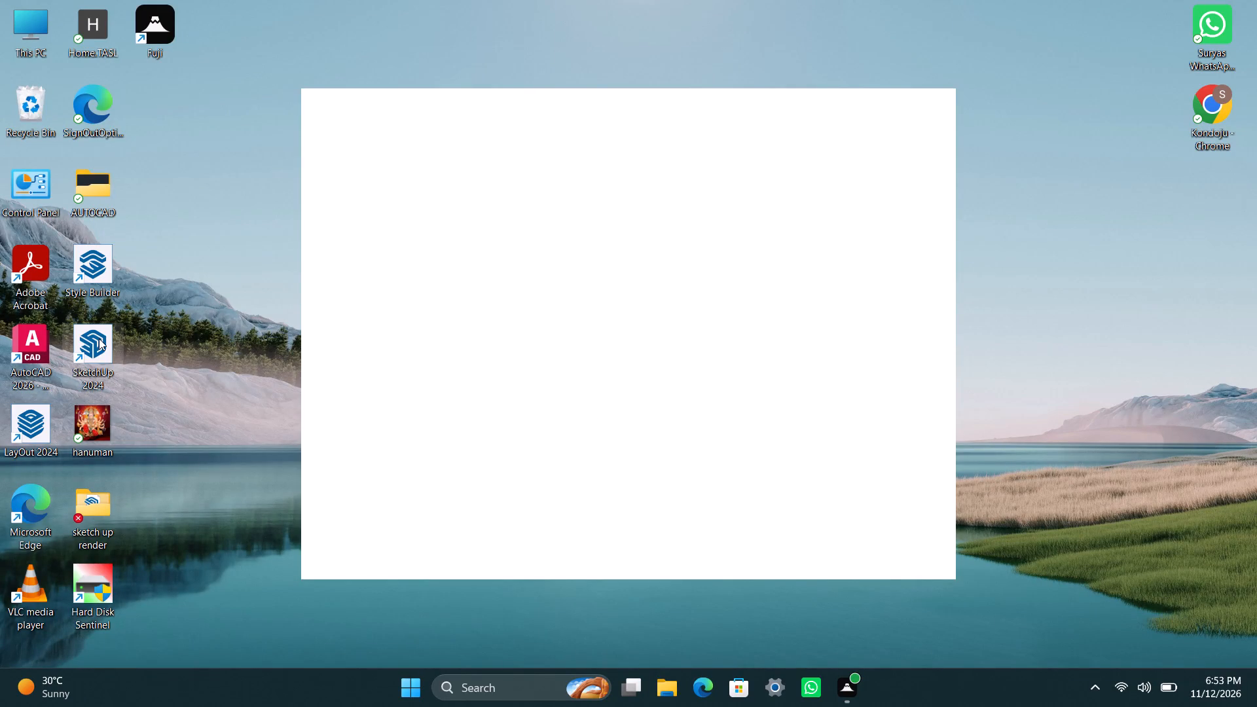
double_click(99, 338)
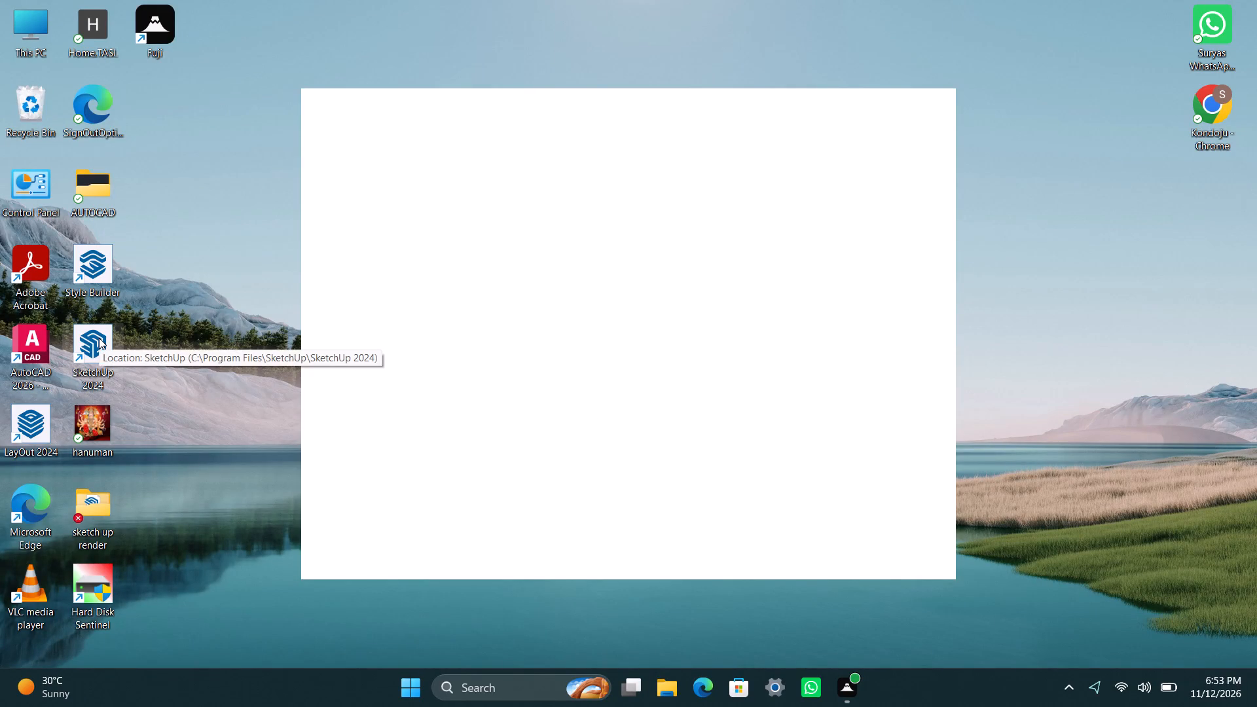
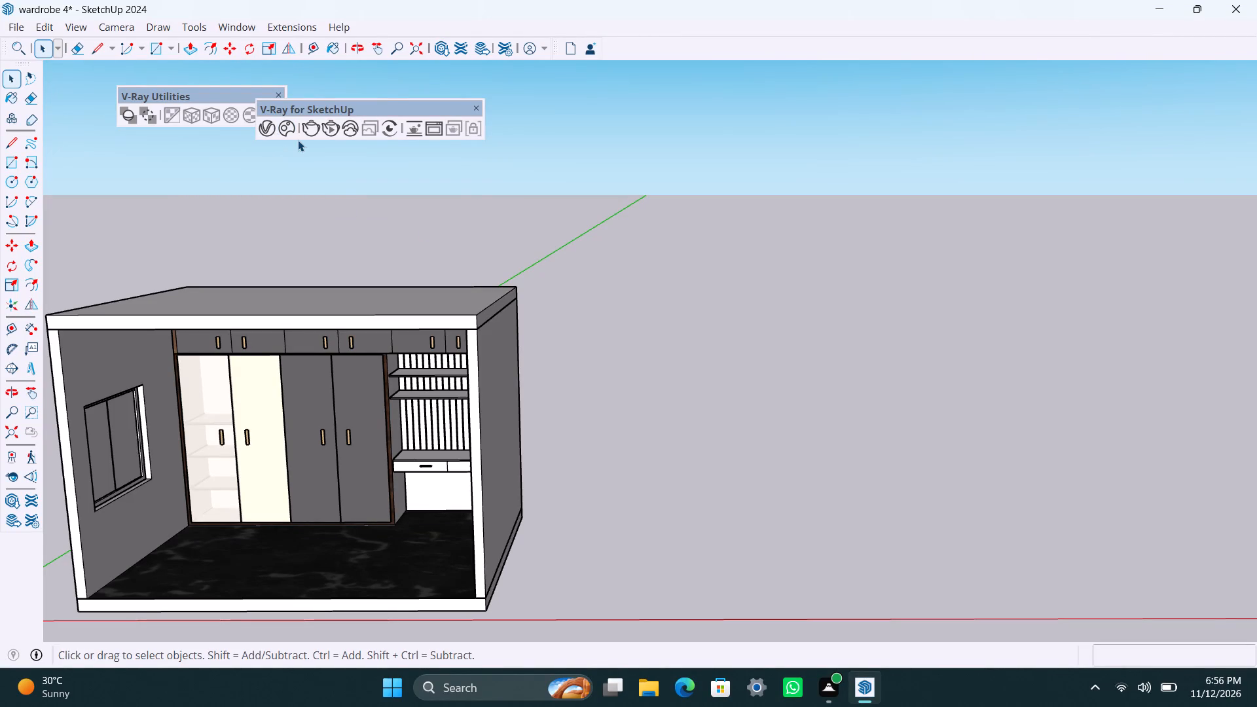
Edit the in-model material 0023_FireBrick on the wardrobe door and set its opacity to 100.
click(243, 28)
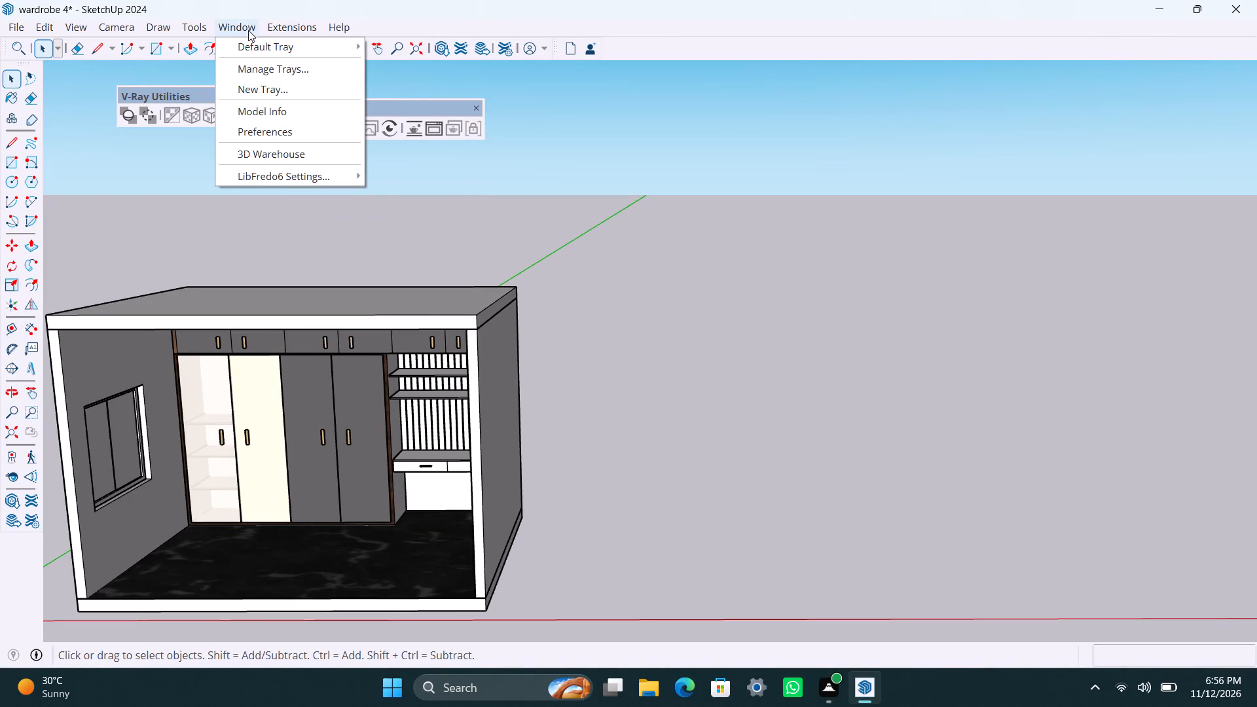
click(251, 39)
click(399, 86)
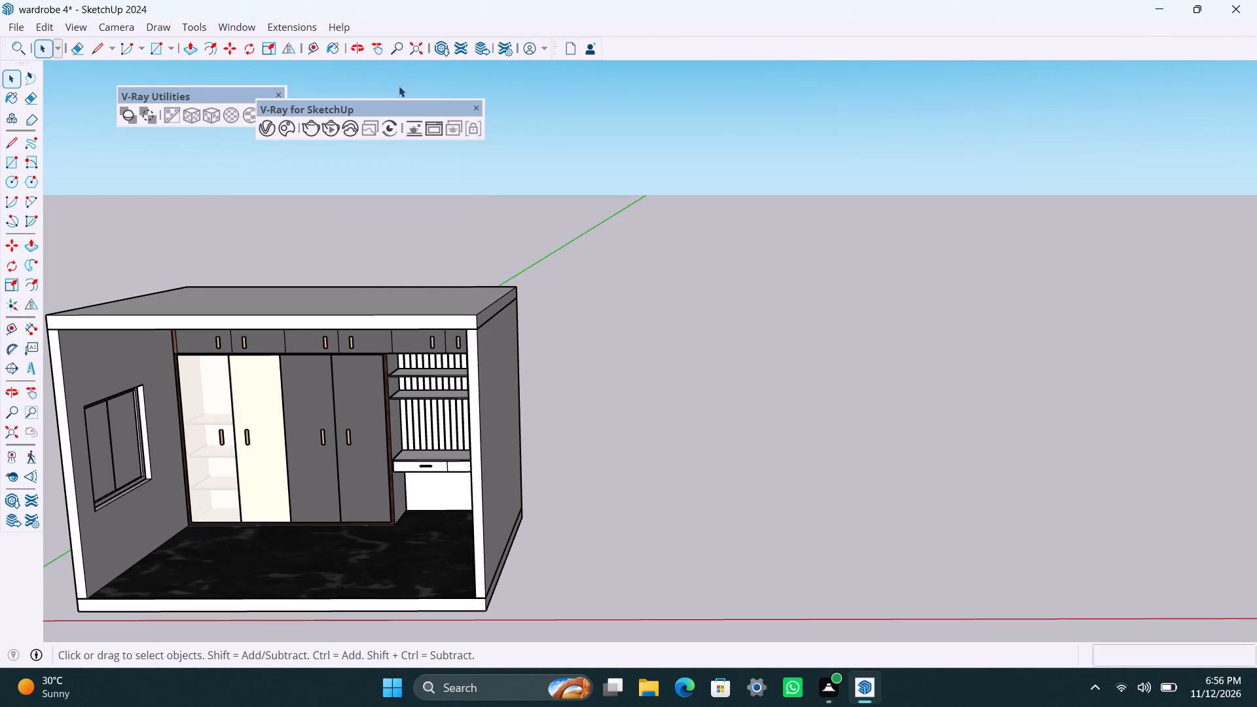
click(244, 27)
drag(260, 45, 407, 84)
click(407, 84)
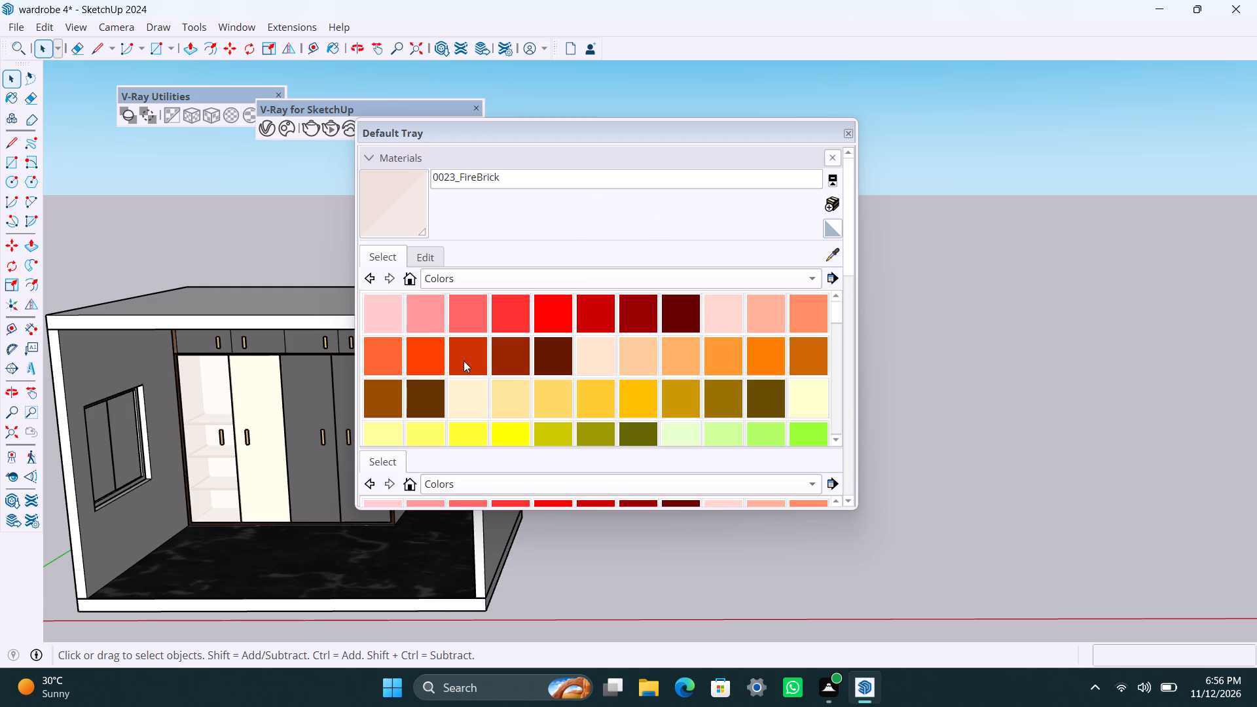
click(407, 280)
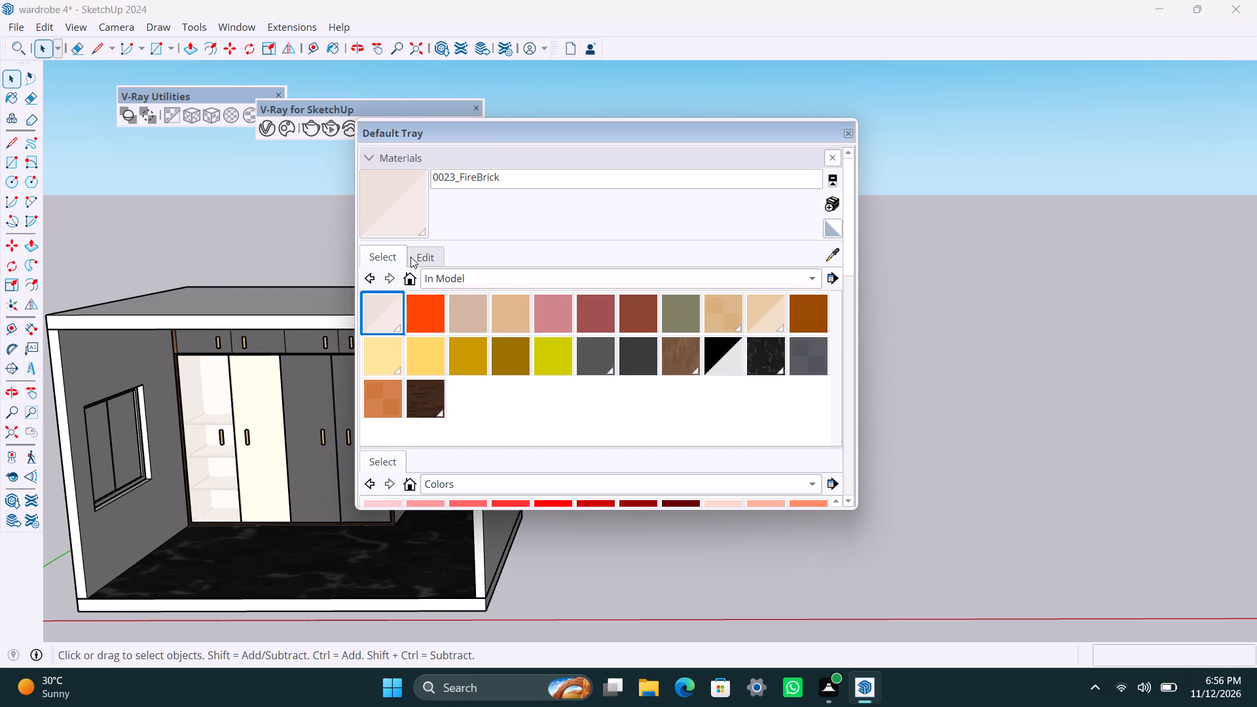
click(417, 256)
scroll(484, 408, down, 1)
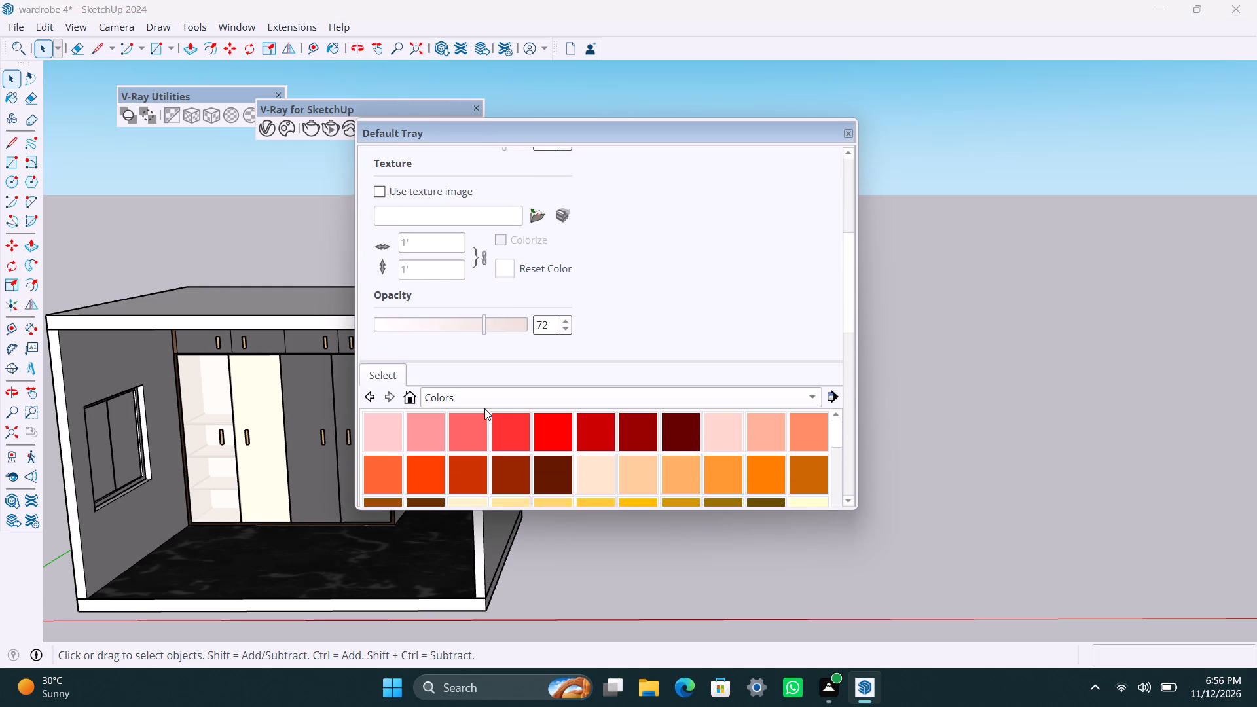
drag(482, 327, 515, 323)
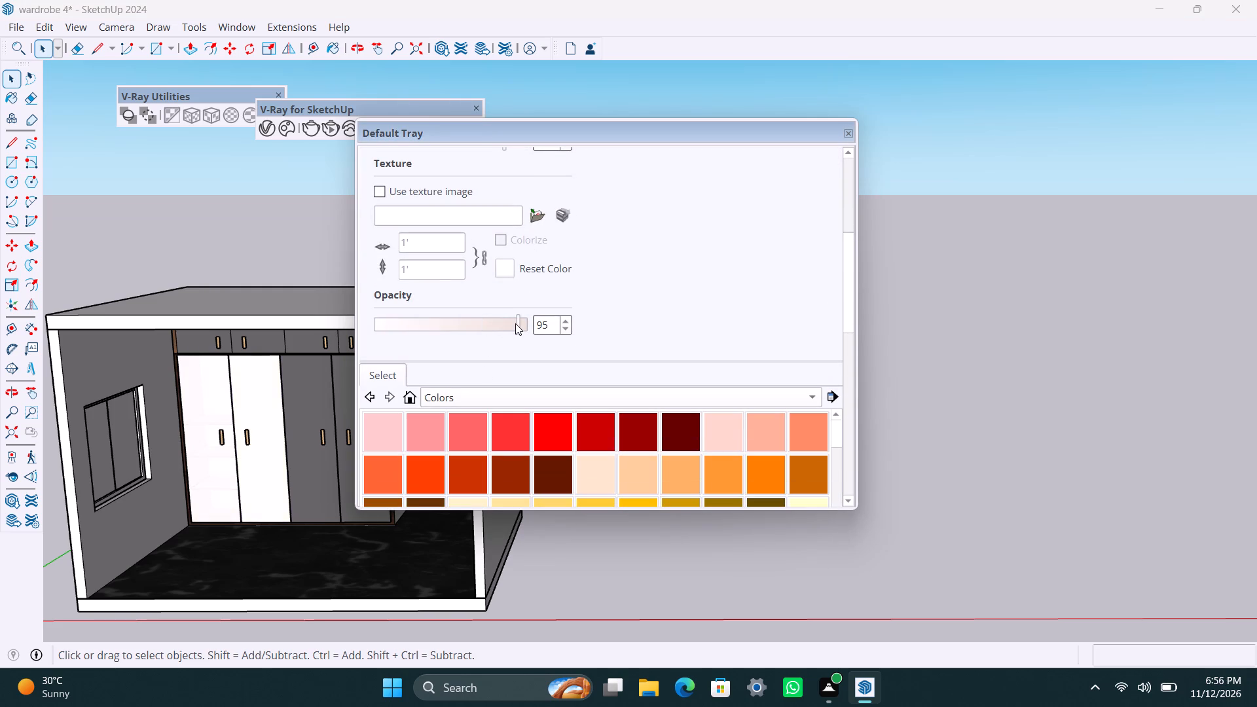
drag(515, 323, 530, 333)
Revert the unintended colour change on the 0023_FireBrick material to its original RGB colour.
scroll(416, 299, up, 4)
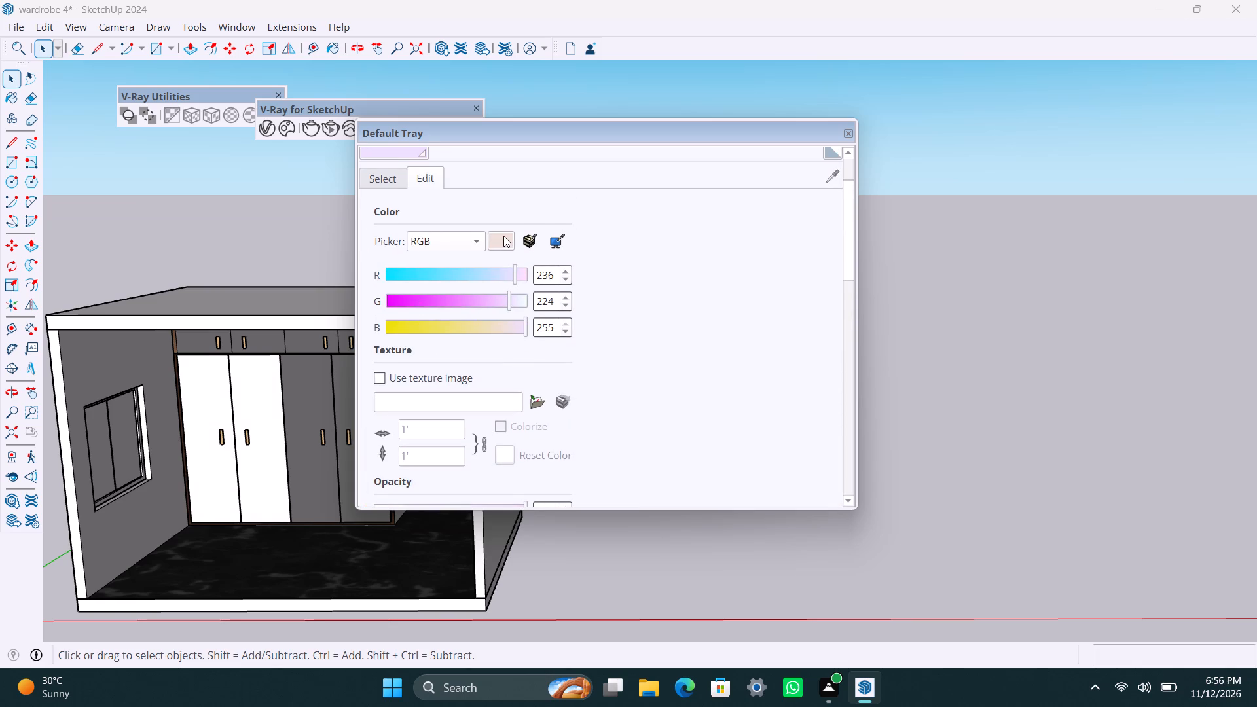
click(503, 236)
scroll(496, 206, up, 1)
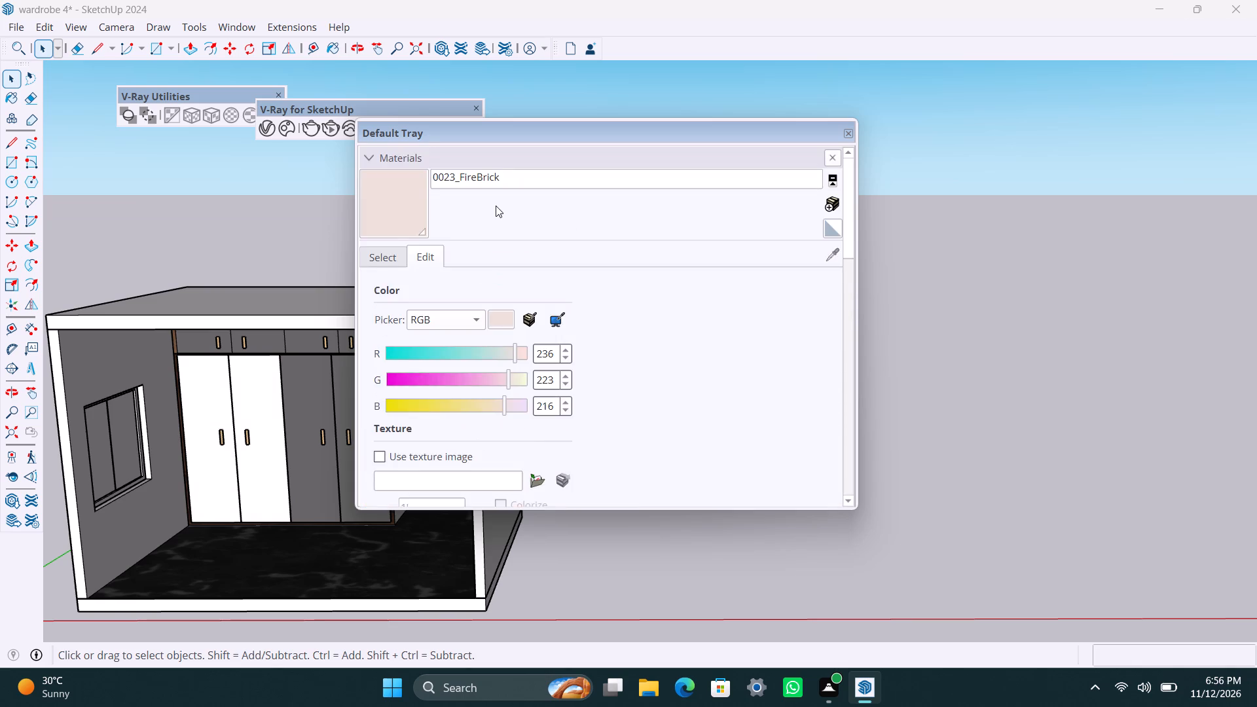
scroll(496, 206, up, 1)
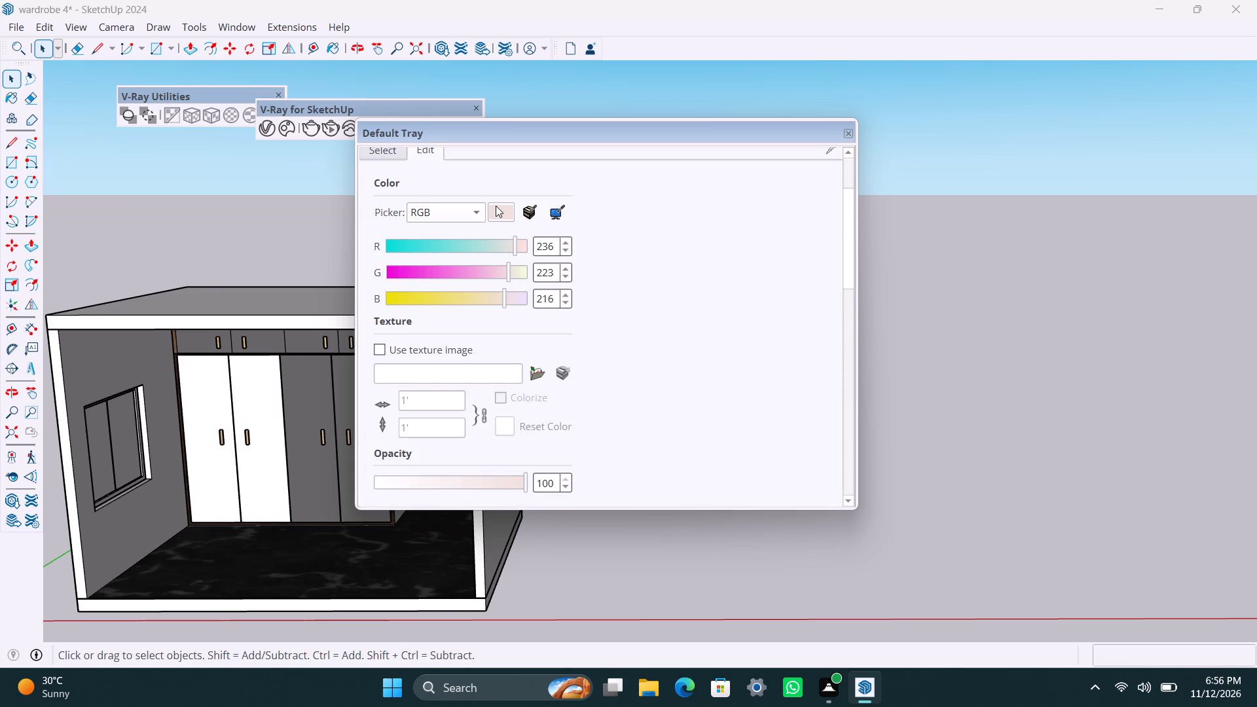
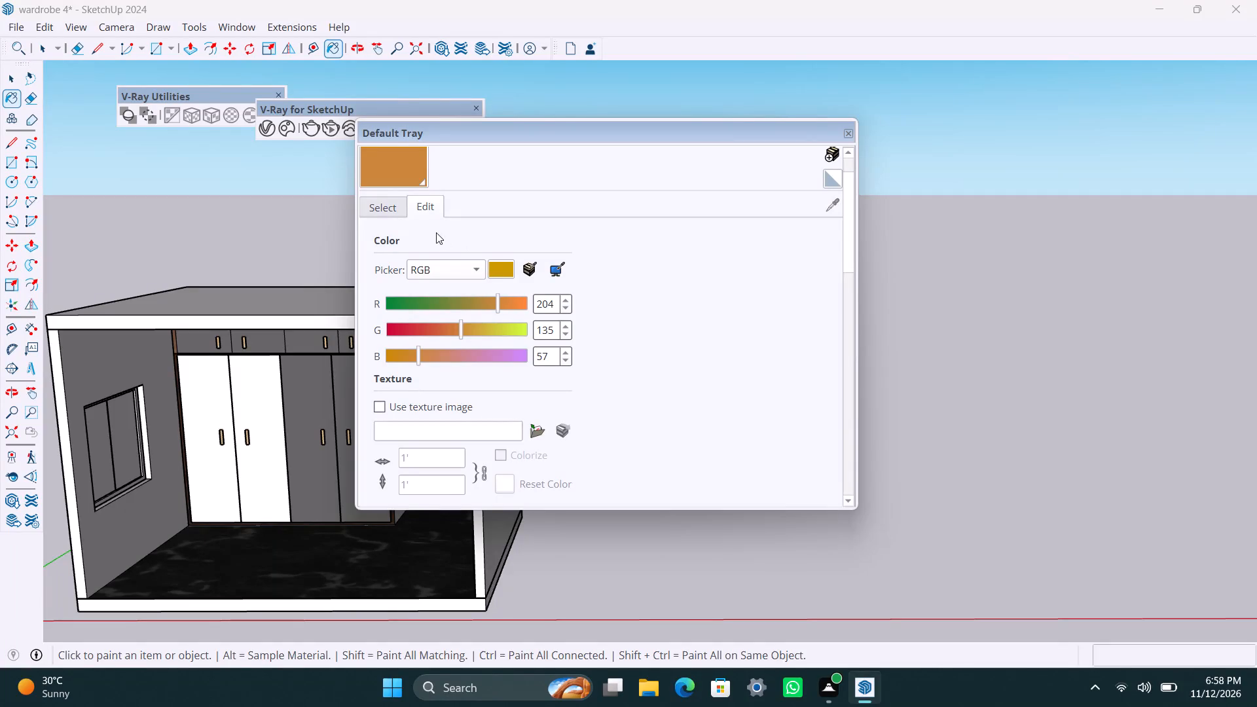
Adjust the RGB colour of material Color D06 to a muted brown of 157, 123, 68.
drag(460, 330, 459, 330)
drag(459, 330, 450, 331)
drag(499, 301, 509, 304)
drag(509, 304, 483, 302)
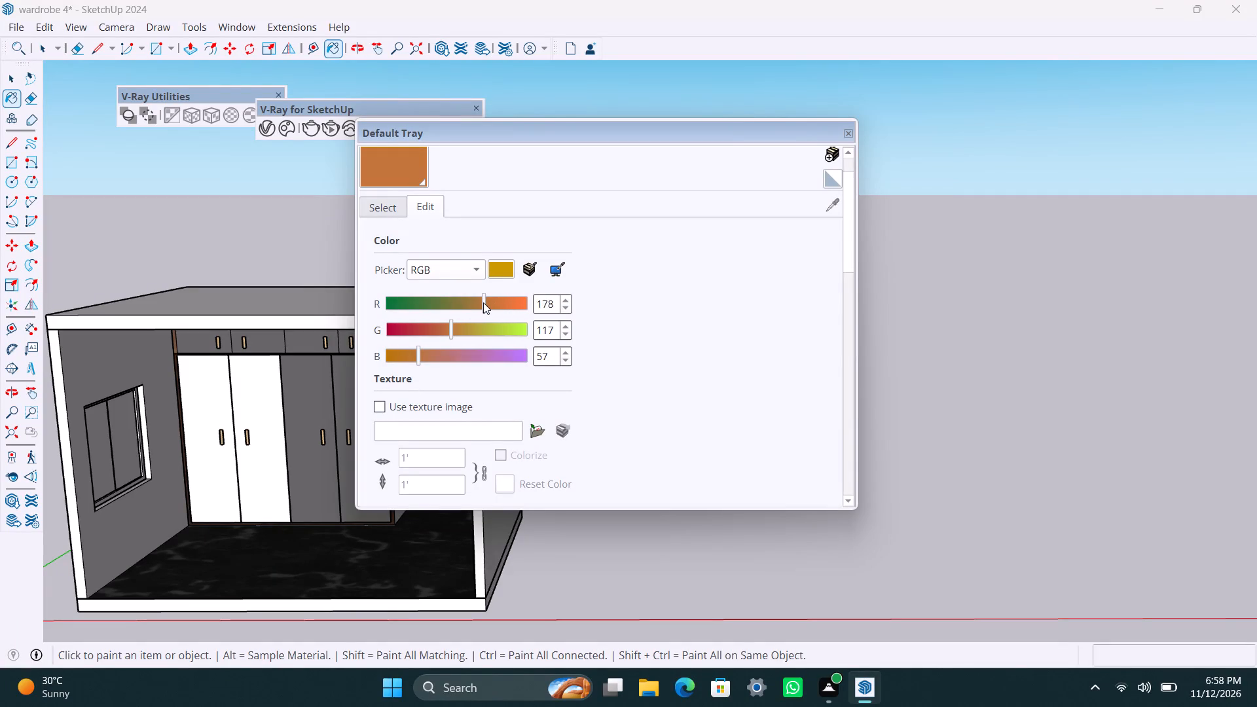
drag(483, 302, 500, 303)
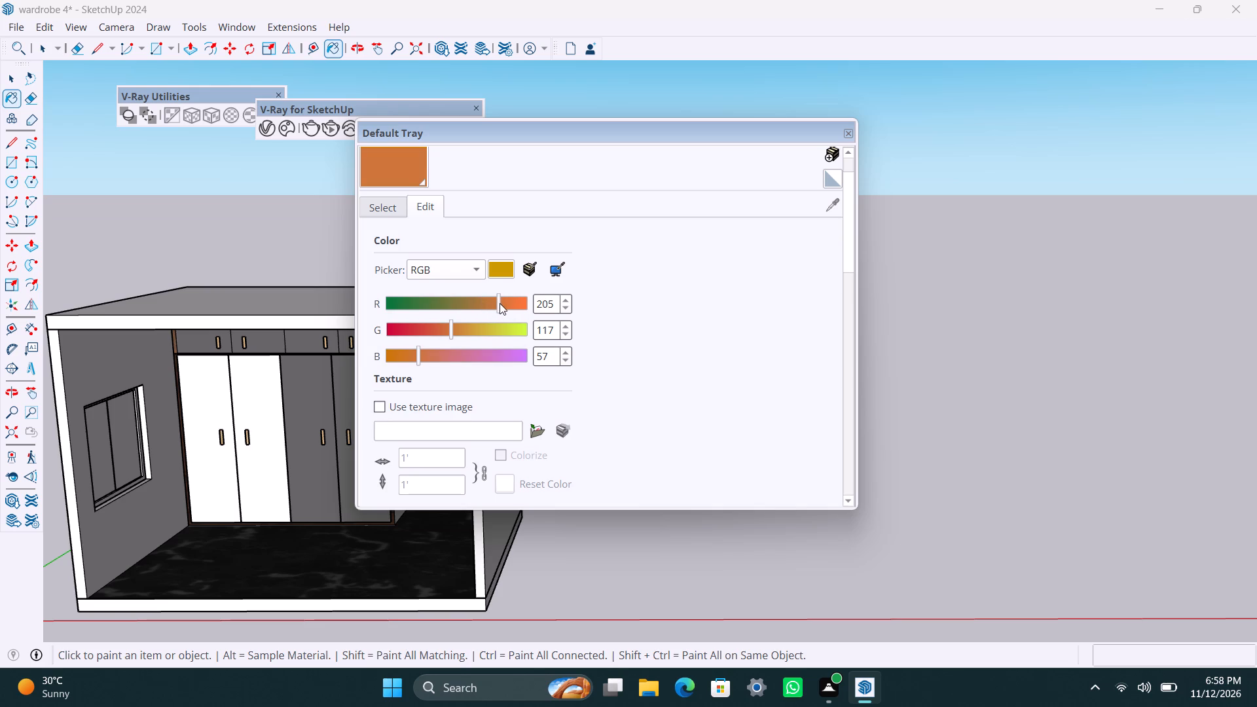
drag(418, 355, 412, 355)
drag(412, 355, 411, 355)
drag(452, 334, 462, 334)
drag(462, 334, 437, 337)
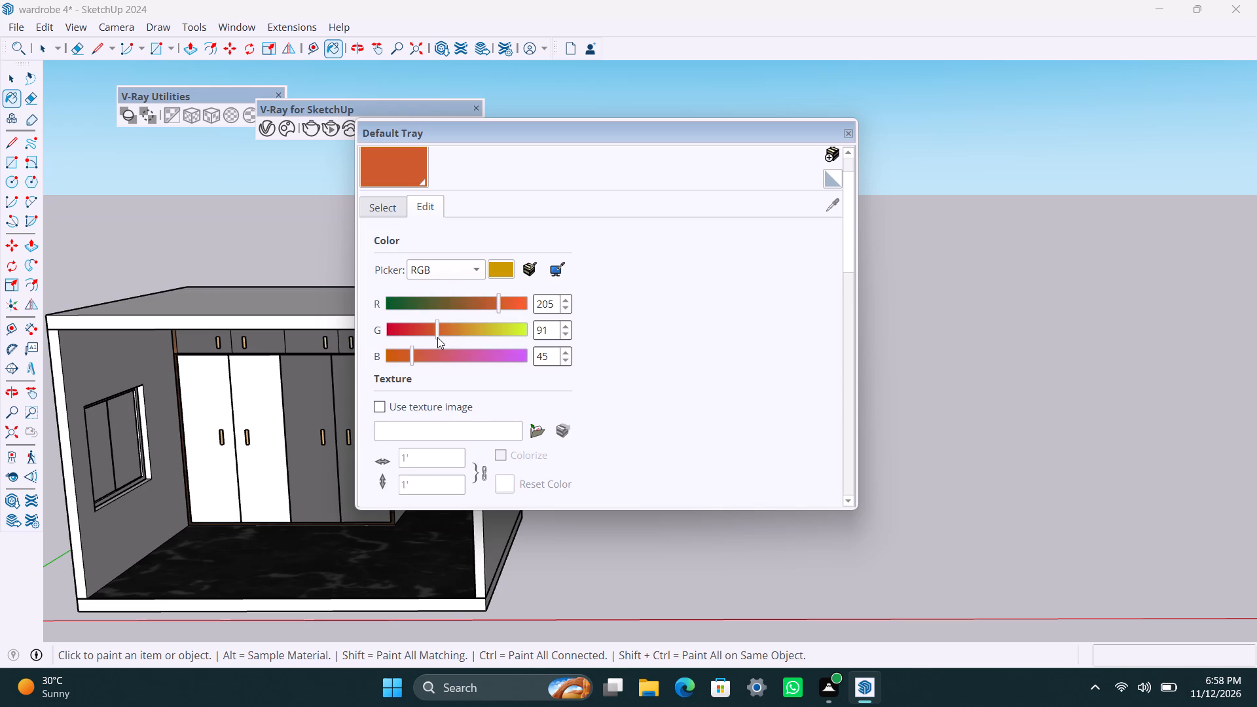
drag(437, 337, 441, 337)
drag(500, 300, 469, 299)
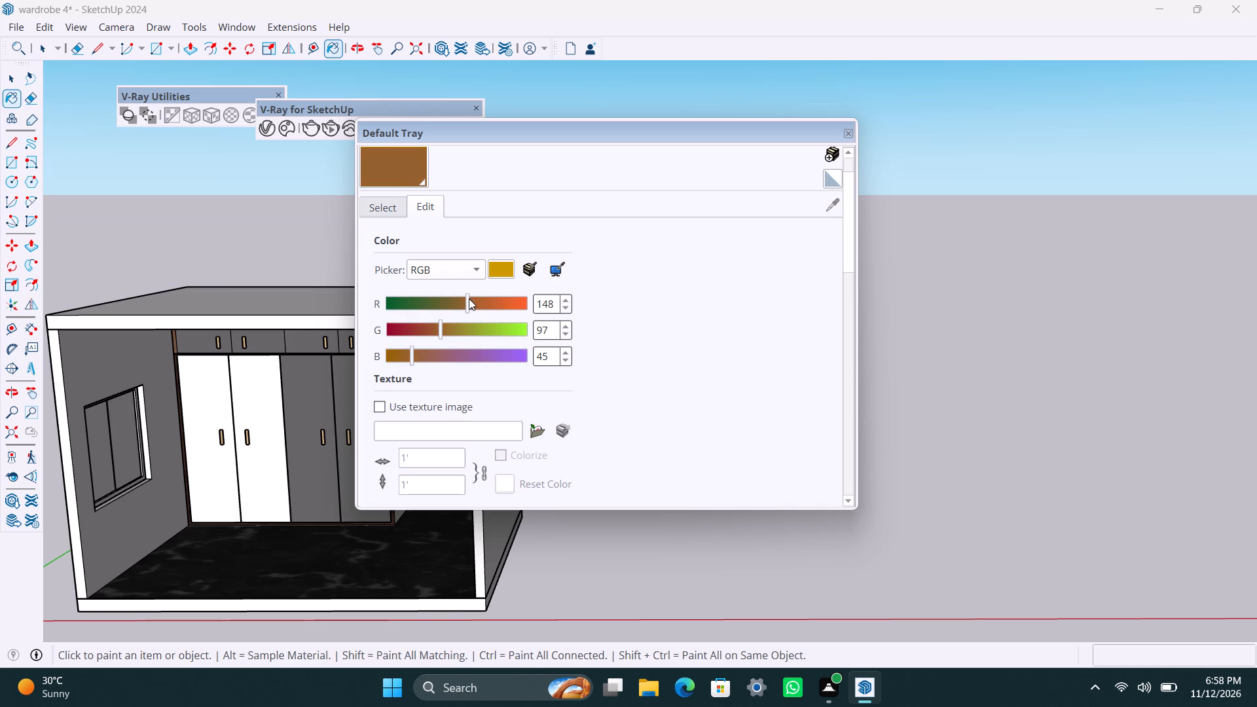
drag(469, 299, 474, 300)
drag(412, 355, 423, 362)
drag(438, 330, 458, 331)
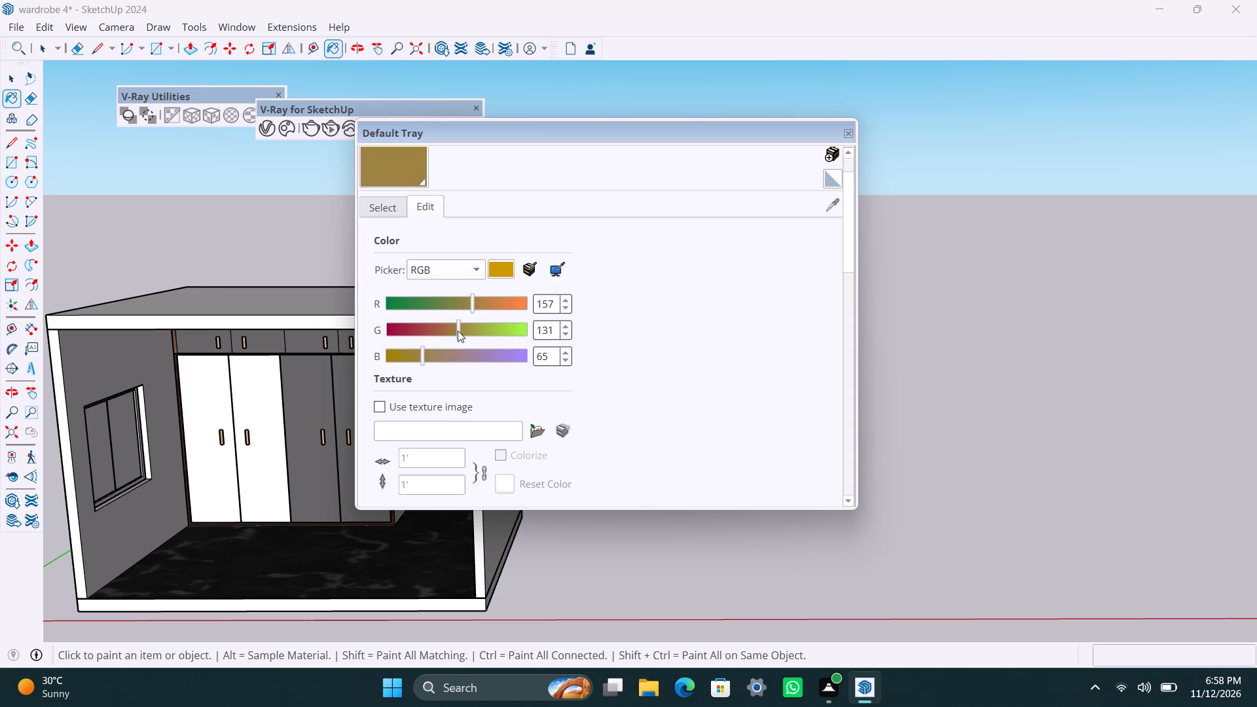
drag(458, 331, 454, 331)
scroll(421, 354, up, 1)
Save the wardrobe 4 model.
key(ctrl+s)
key(ctrl+s)
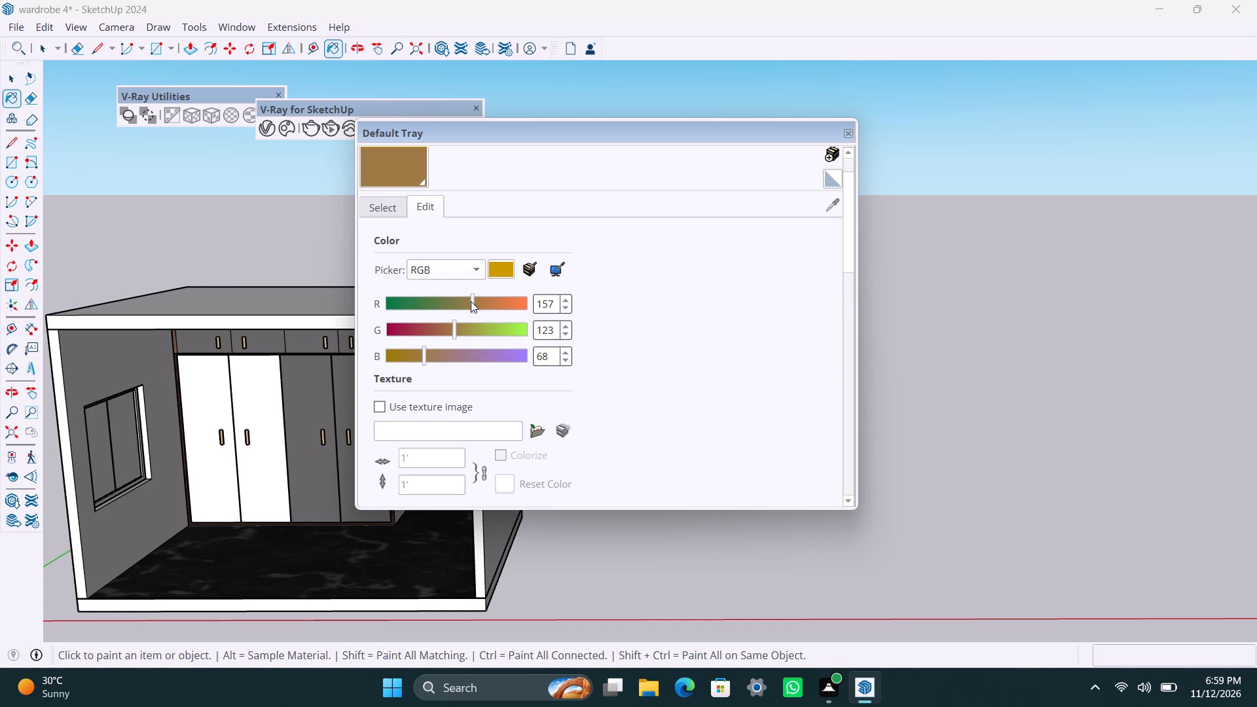
Set the red value of material Color D06 to 170.
drag(471, 301, 473, 302)
drag(473, 302, 486, 306)
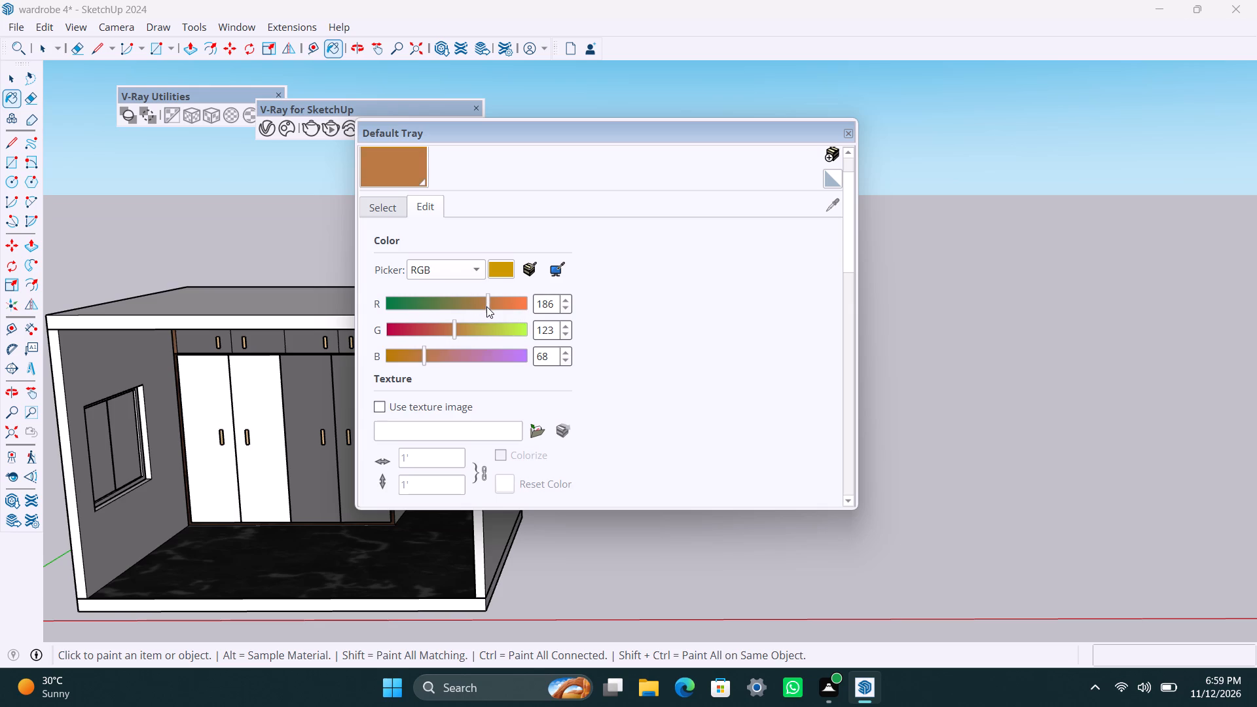
drag(486, 306, 483, 305)
drag(483, 305, 478, 302)
click(564, 300)
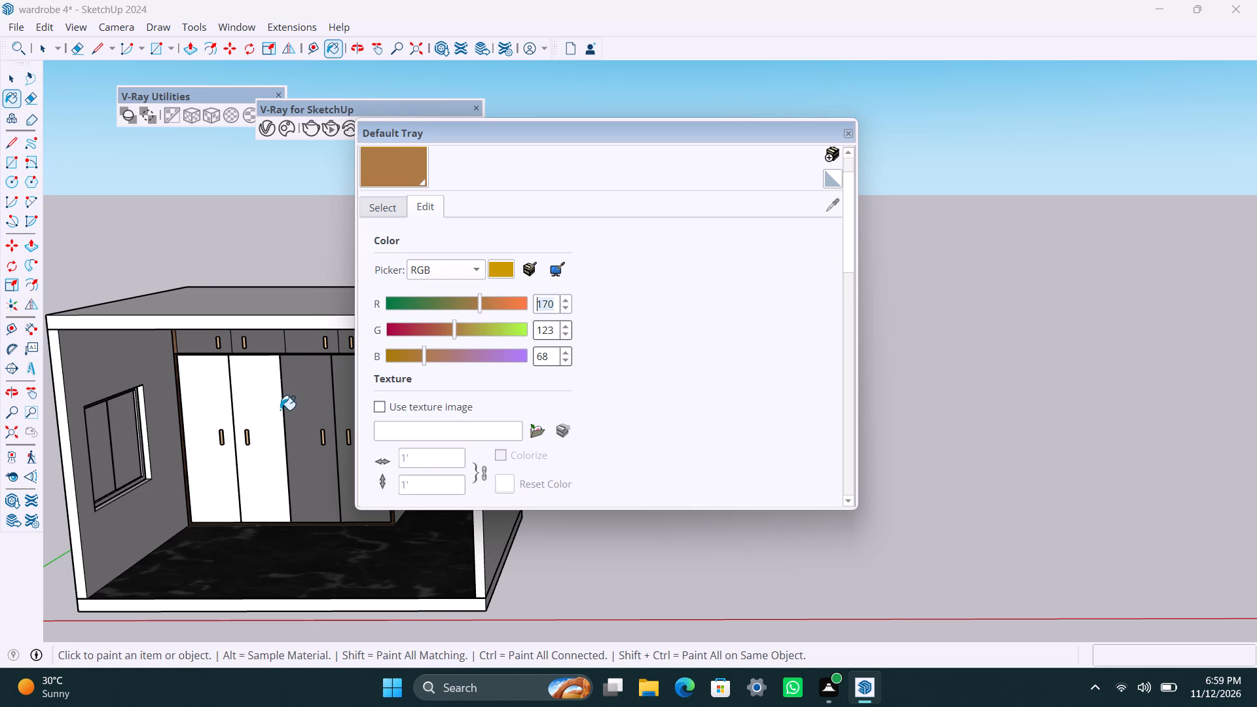
Open the second tall wardrobe door from the left for editing and paint its face with Color D06.
click(270, 407)
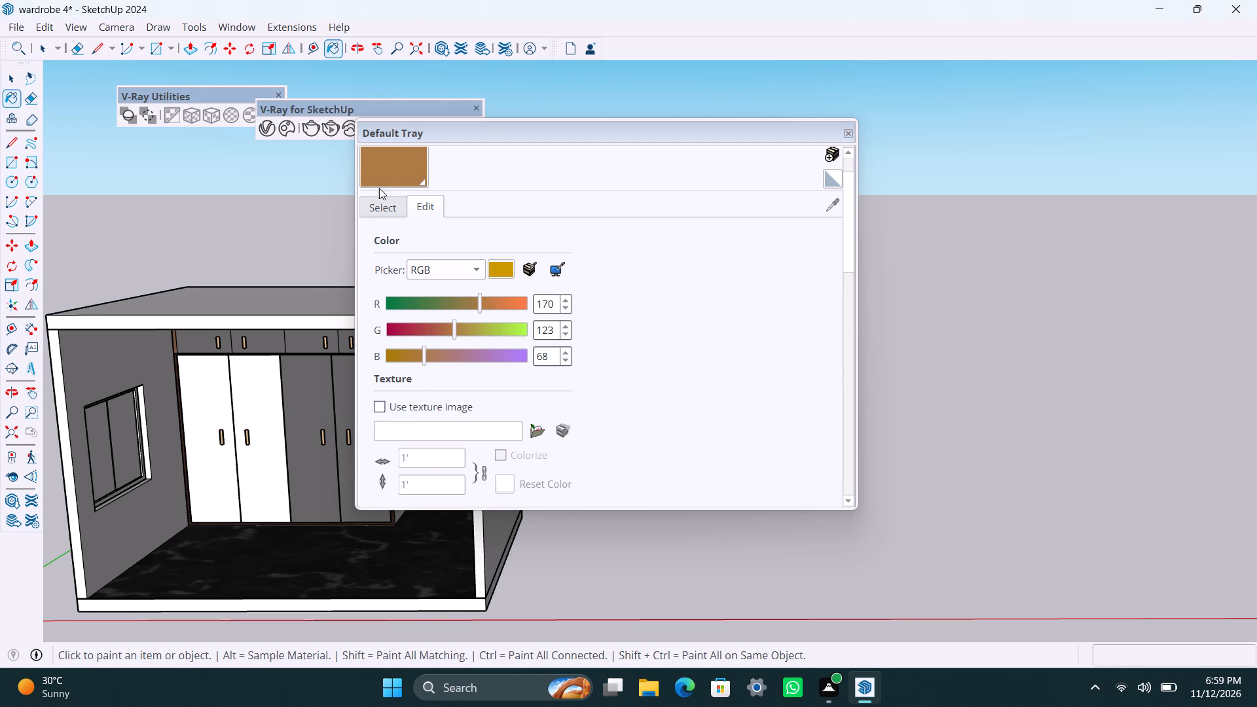
key(space)
click(382, 175)
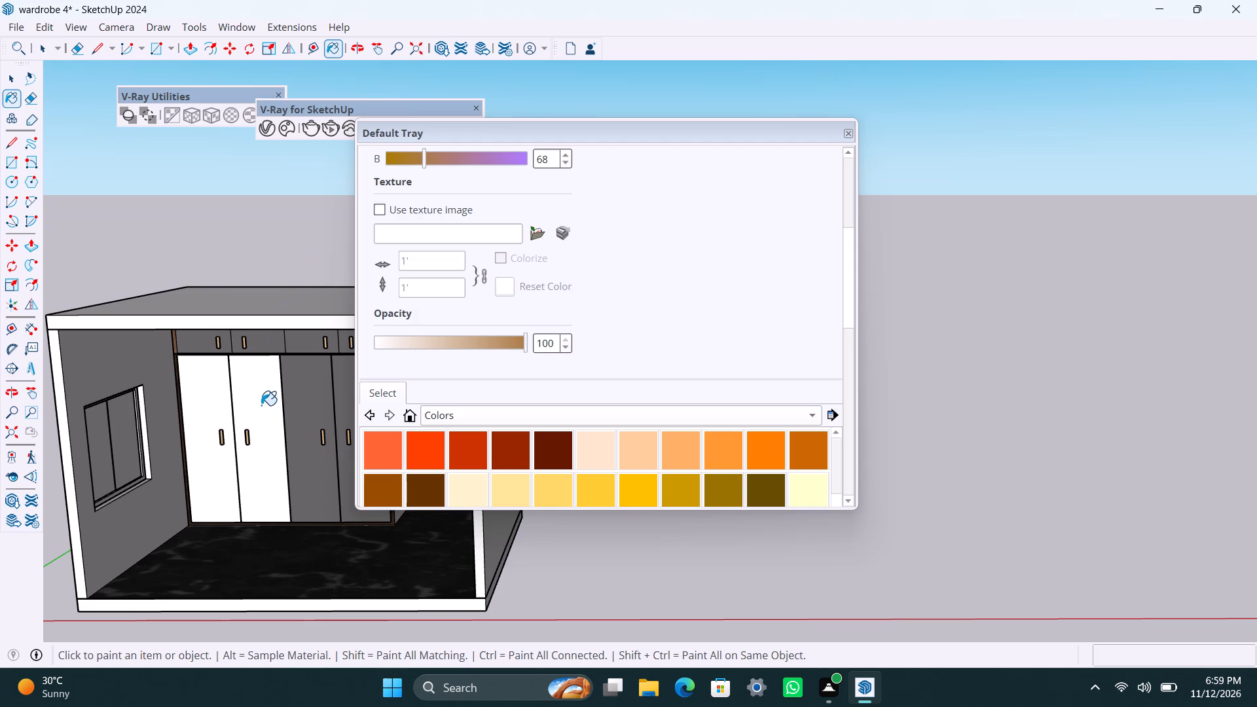
click(261, 405)
key(space)
double_click(261, 405)
click(261, 406)
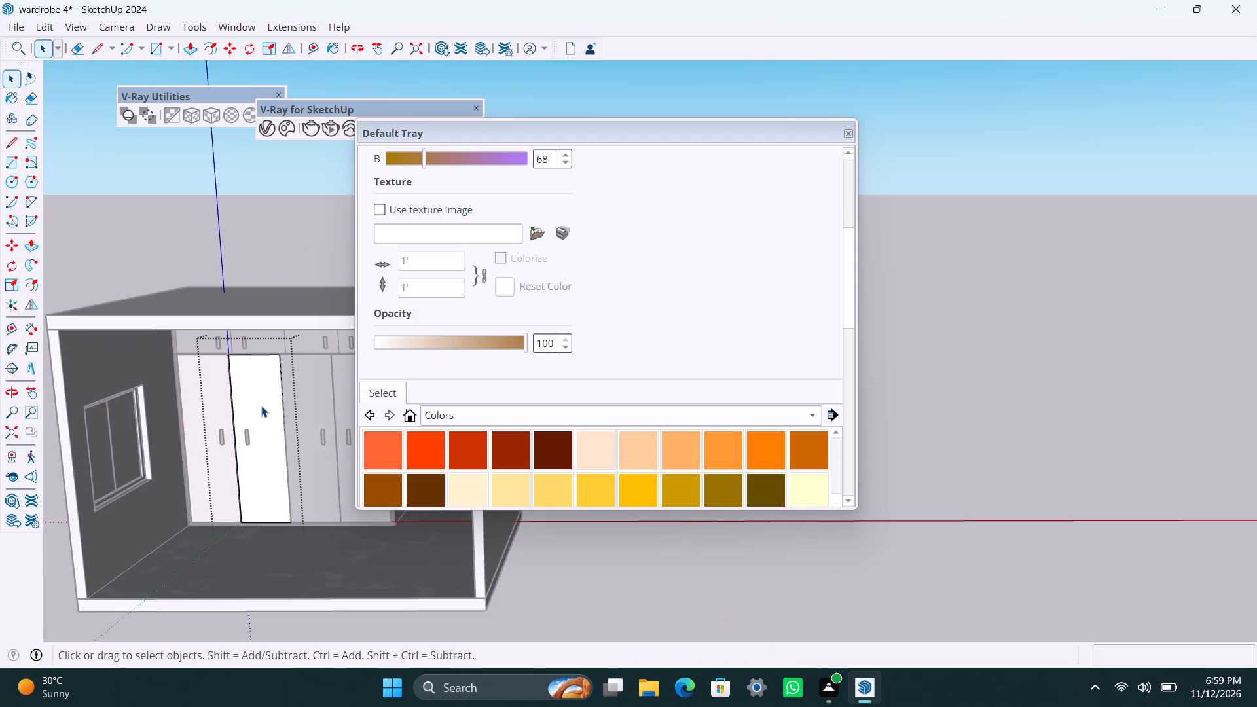
double_click(261, 406)
scroll(406, 307, up, 5)
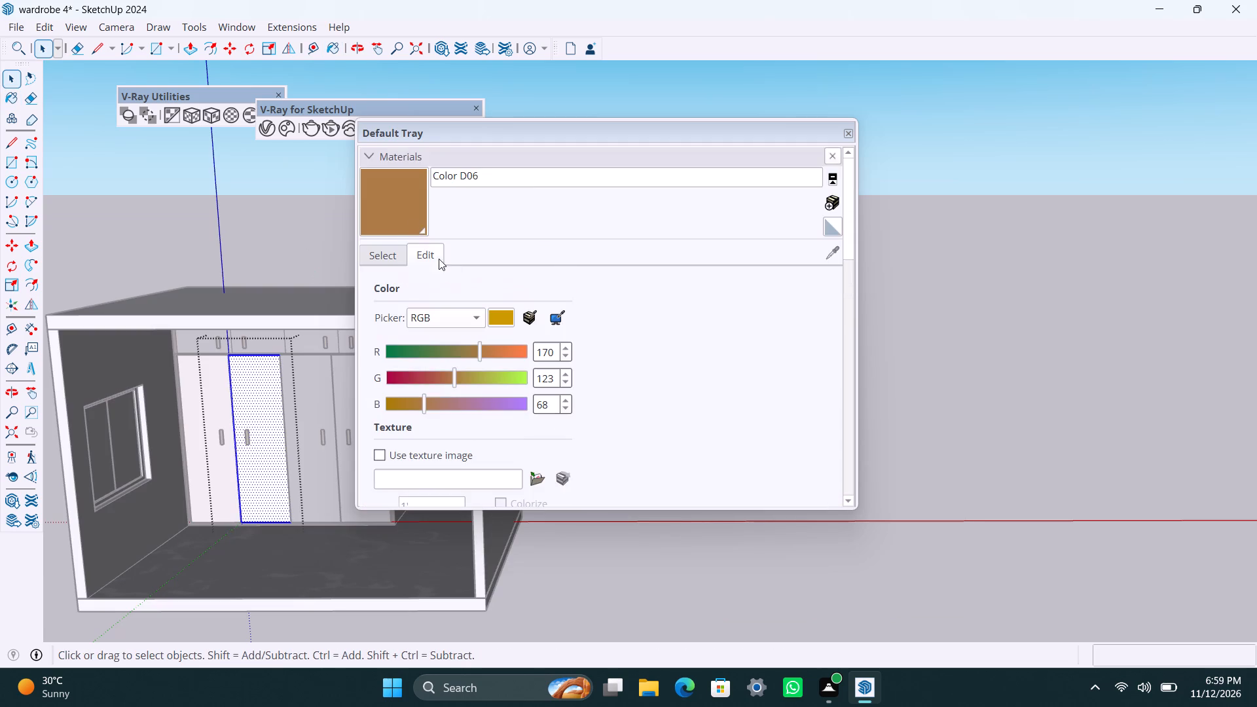
click(409, 213)
click(266, 406)
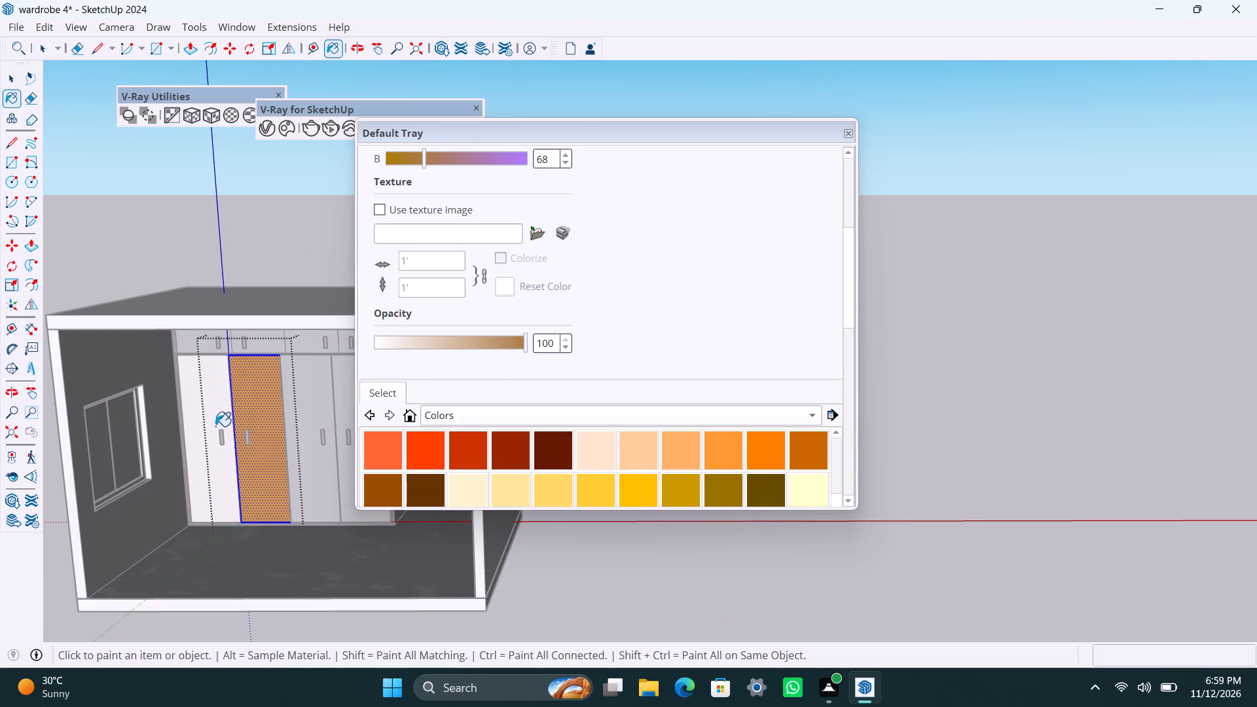
Paint the face of the leftmost tall wardrobe door with Color D06 inside its group, and close the group.
click(215, 426)
key(space)
triple_click(208, 396)
click(208, 396)
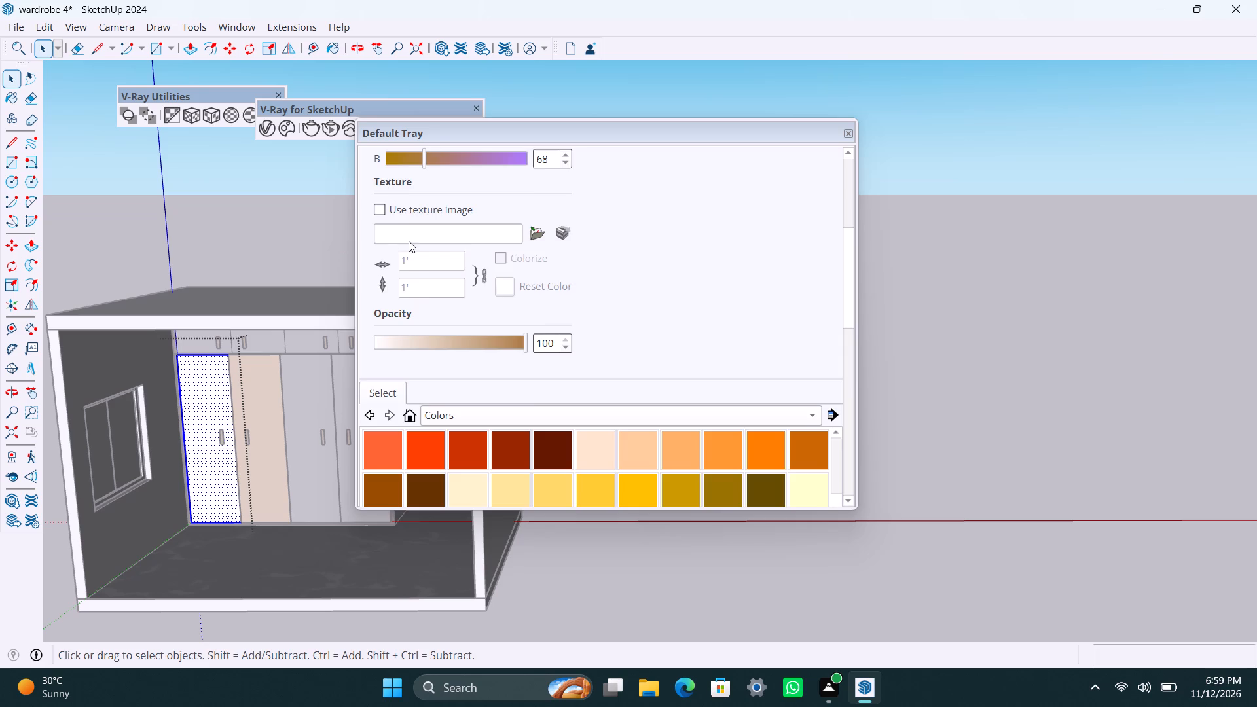
scroll(424, 297, up, 2)
scroll(414, 183, up, 3)
click(410, 189)
click(204, 393)
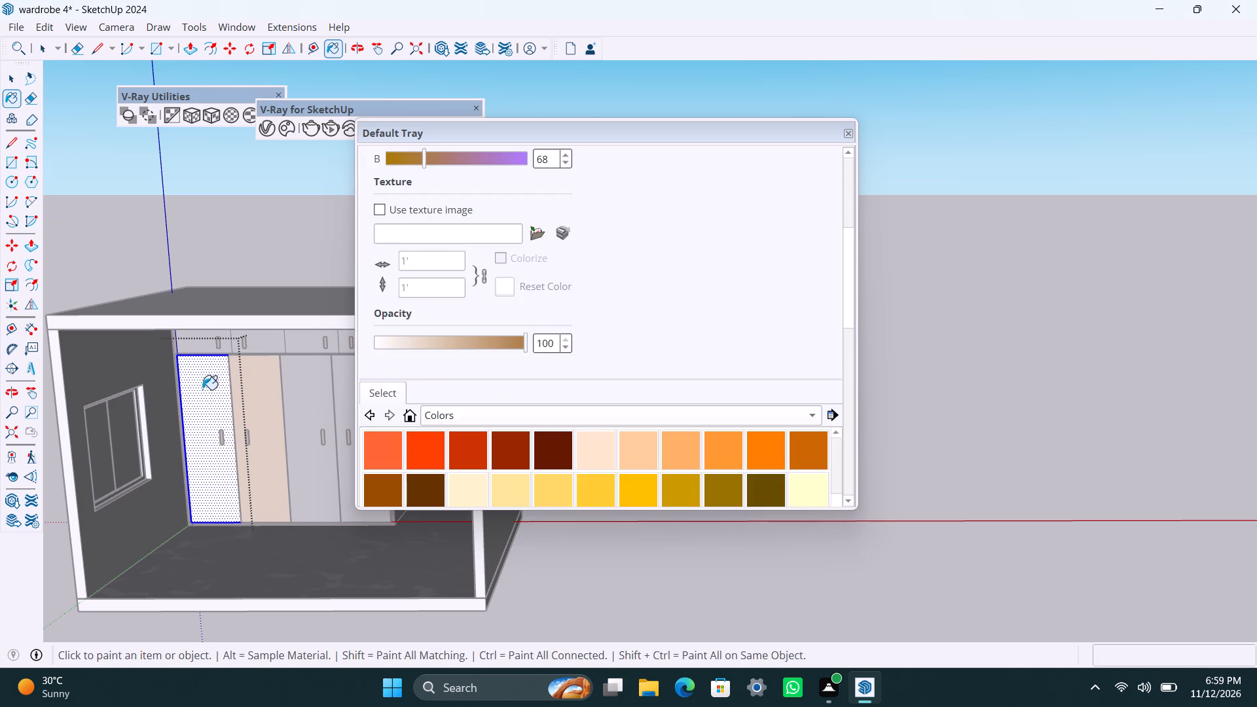
key(space)
click(248, 246)
Paint the face of the third tall wardrobe door from the left with Color D06 and close its group.
scroll(273, 385, down, 3)
scroll(285, 414, up, 2)
triple_click(313, 378)
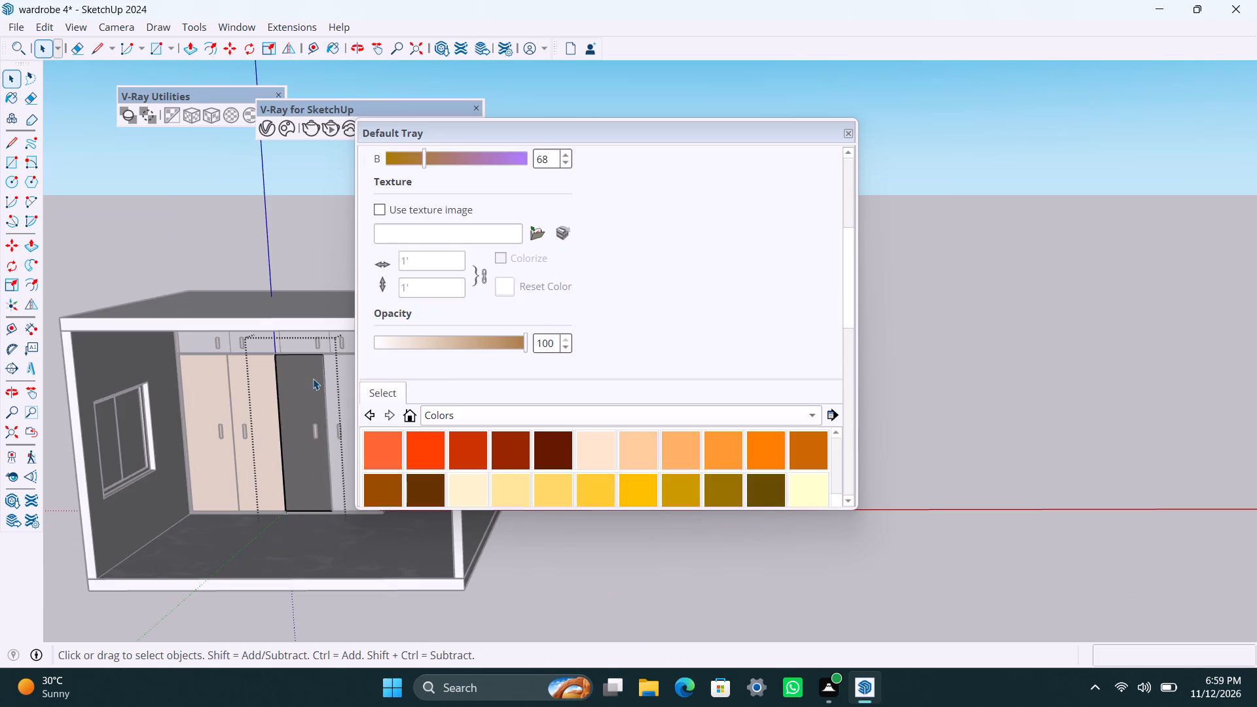
click(313, 378)
scroll(432, 268, up, 5)
click(396, 200)
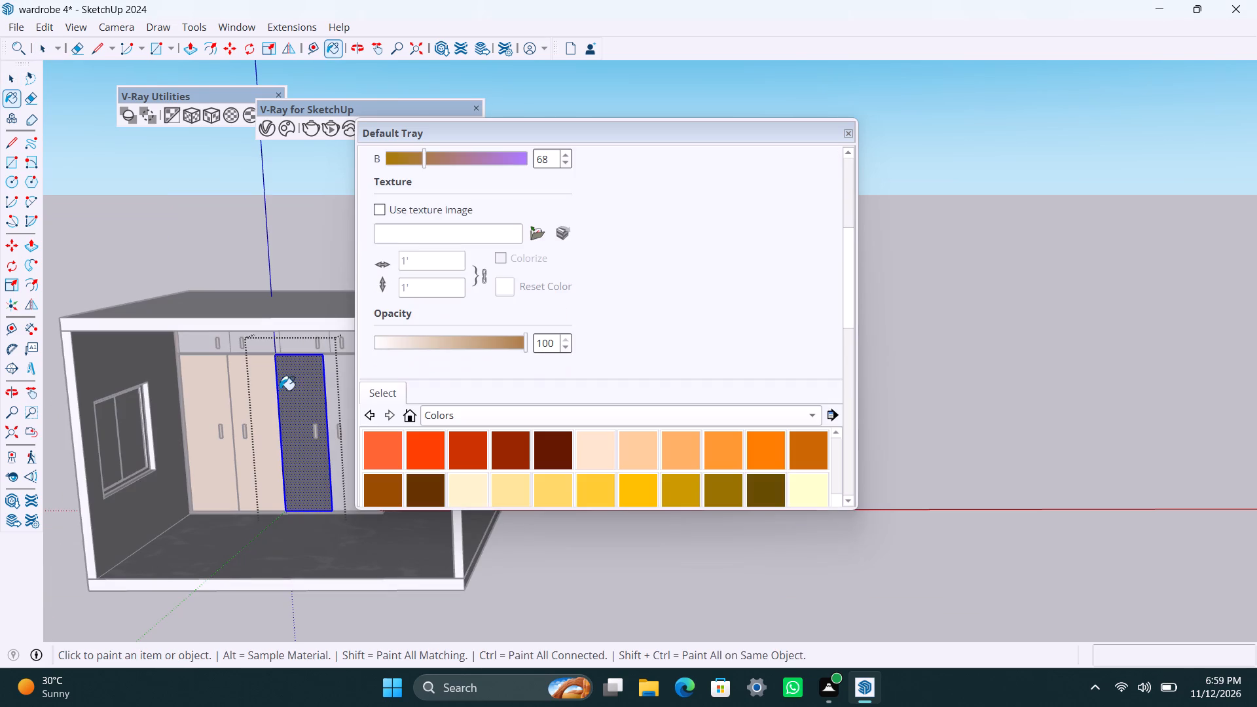
click(302, 391)
key(space)
click(304, 266)
Paint the face of the fourth tall wardrobe door, beside the desk unit, with Color D06 and close its group.
scroll(283, 395, down, 2)
middle_drag(287, 406, 226, 409)
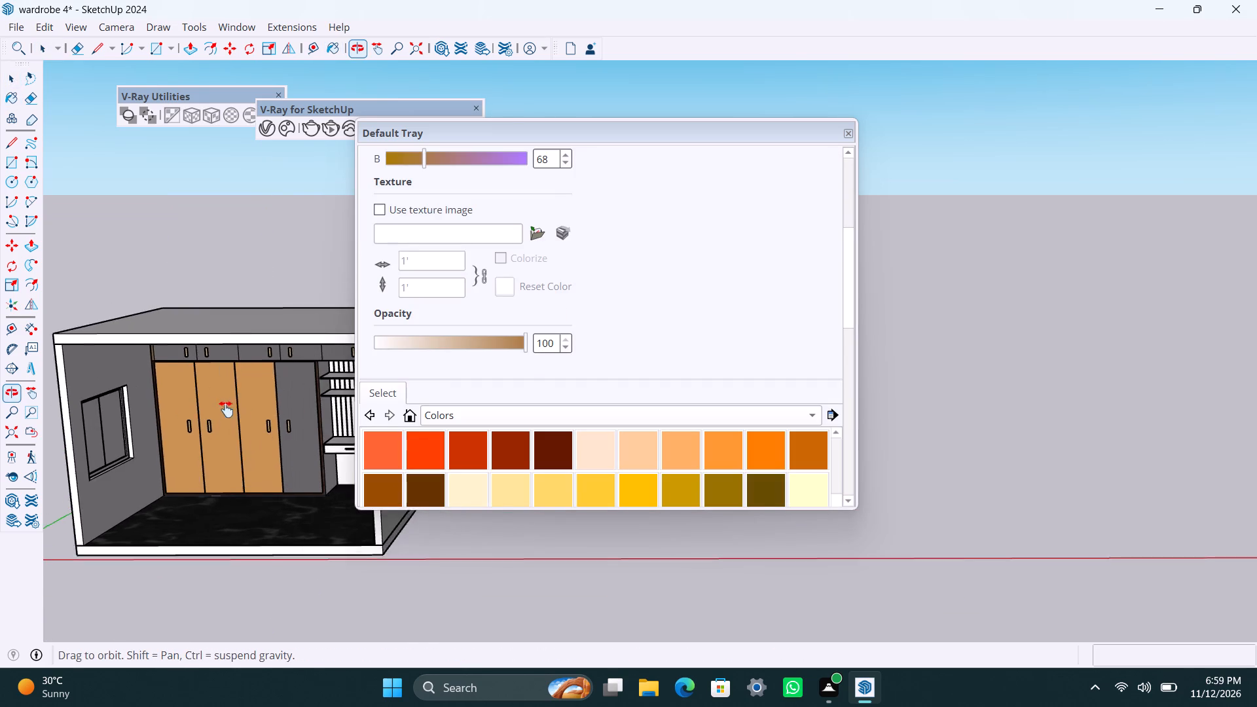
middle_drag(226, 409, 224, 410)
scroll(252, 410, up, 2)
triple_click(280, 391)
click(281, 391)
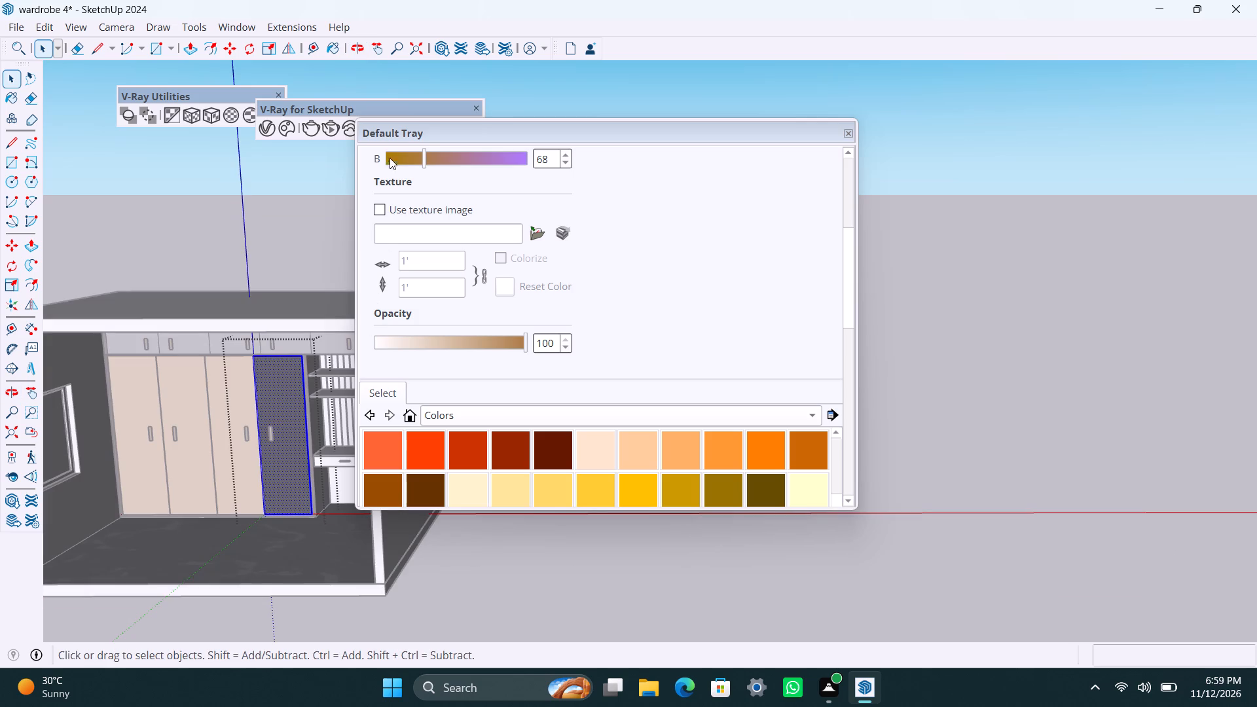
scroll(424, 252, up, 5)
click(403, 198)
click(276, 395)
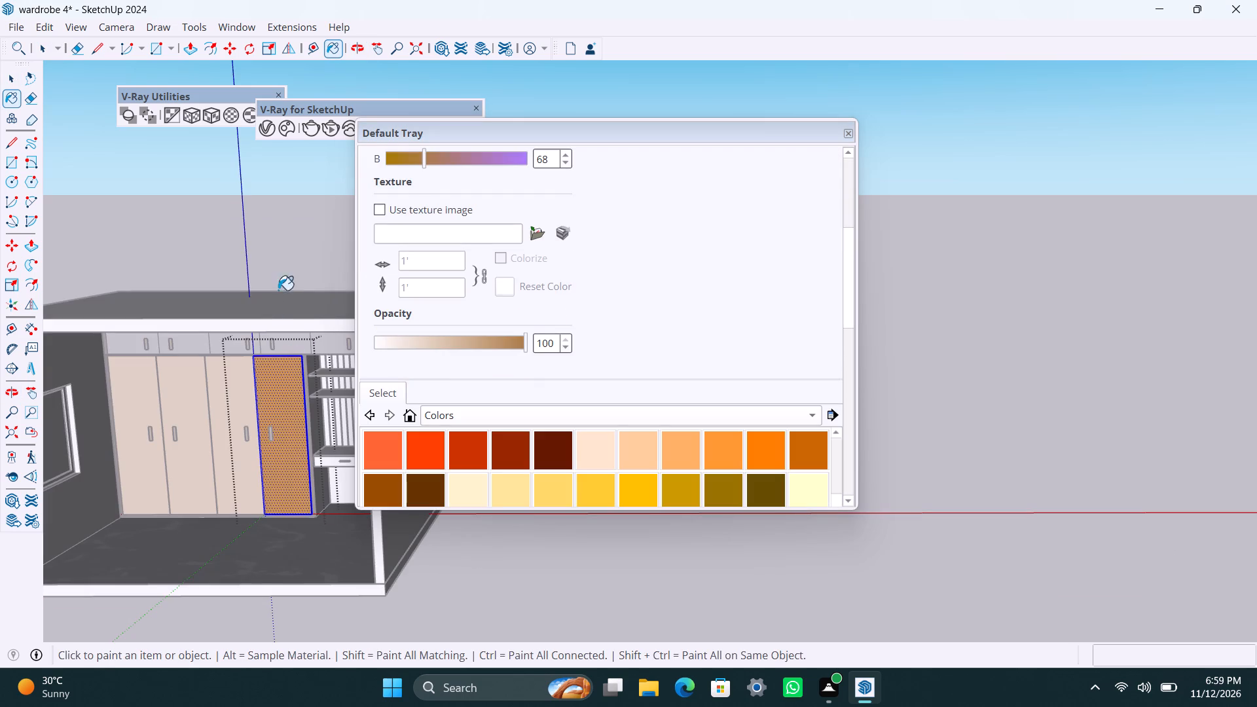
key(space)
click(281, 259)
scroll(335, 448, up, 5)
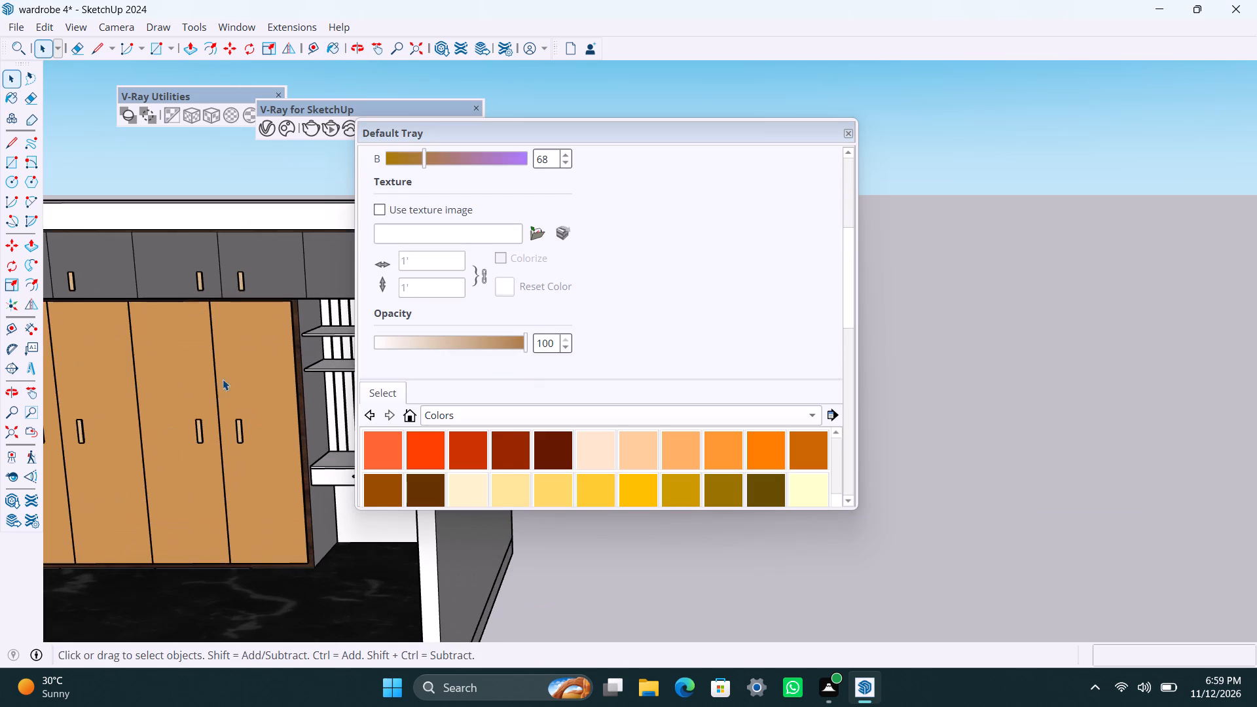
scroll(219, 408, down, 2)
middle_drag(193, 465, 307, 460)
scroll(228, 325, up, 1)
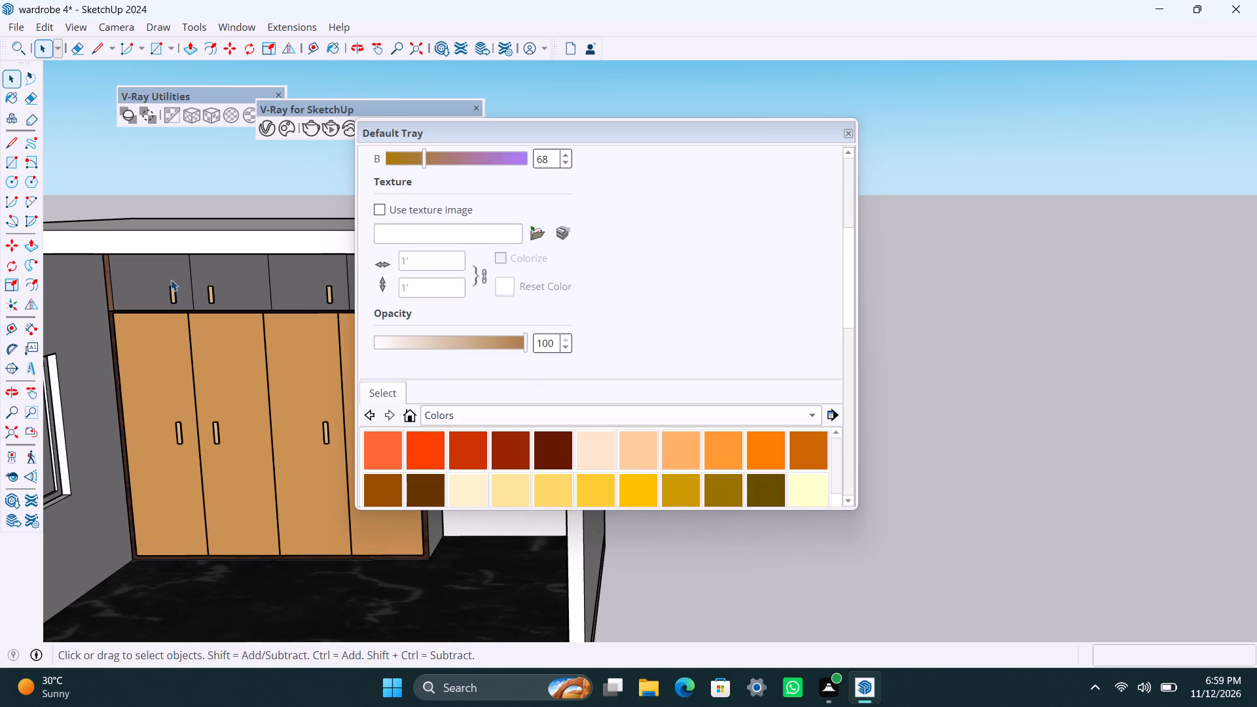
Open the overhead cabinet group and paint its leftmost door face with Color D06.
triple_click(171, 280)
click(173, 273)
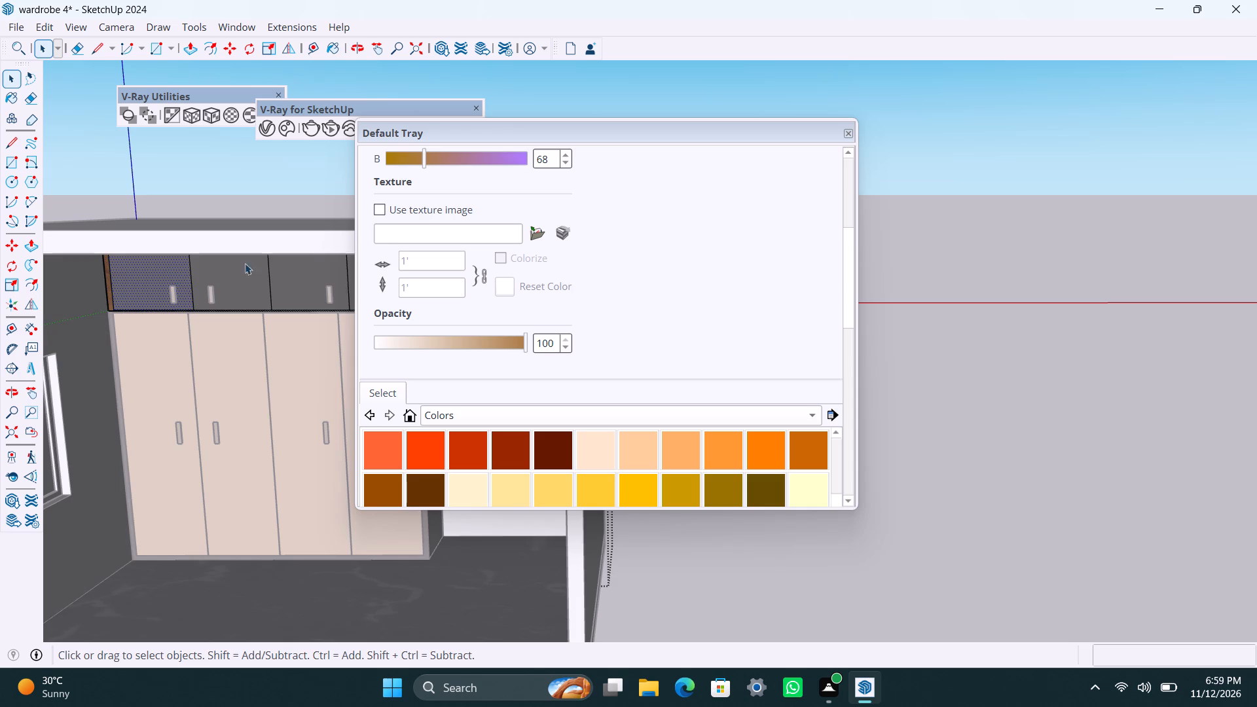
scroll(418, 230, up, 6)
click(410, 184)
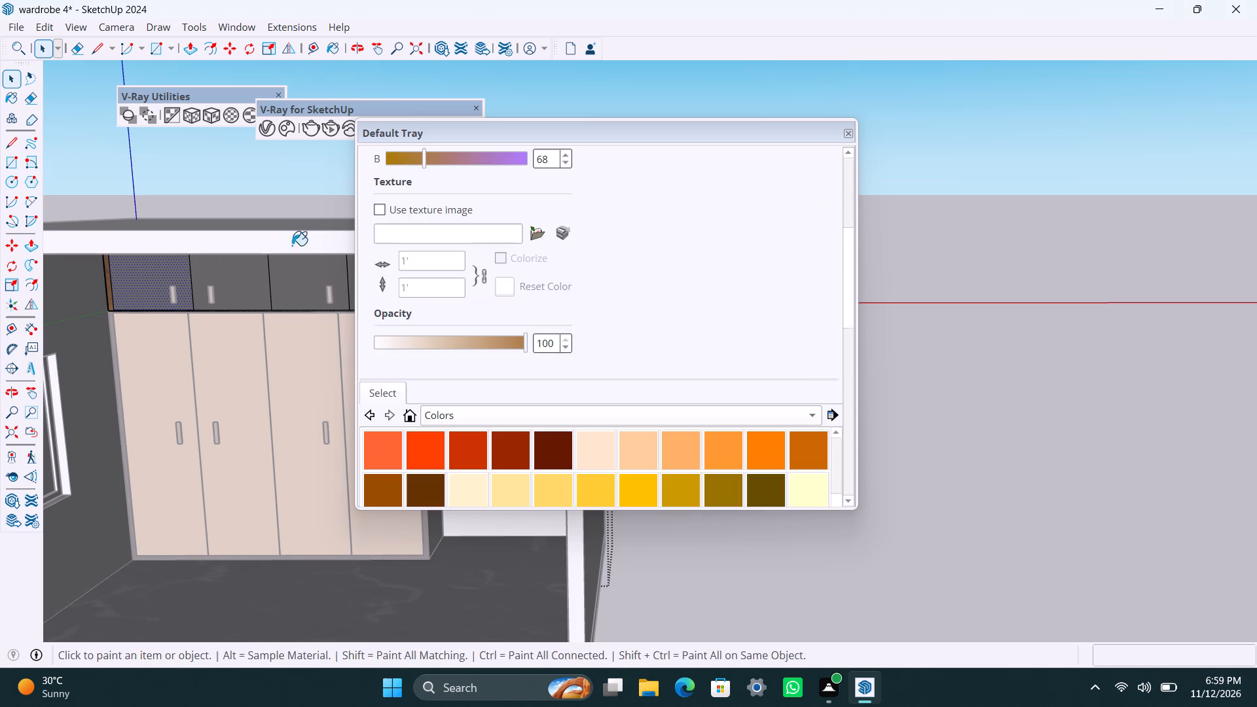
click(175, 277)
key(space)
Paint the second overhead door from the left with Color D06.
click(225, 278)
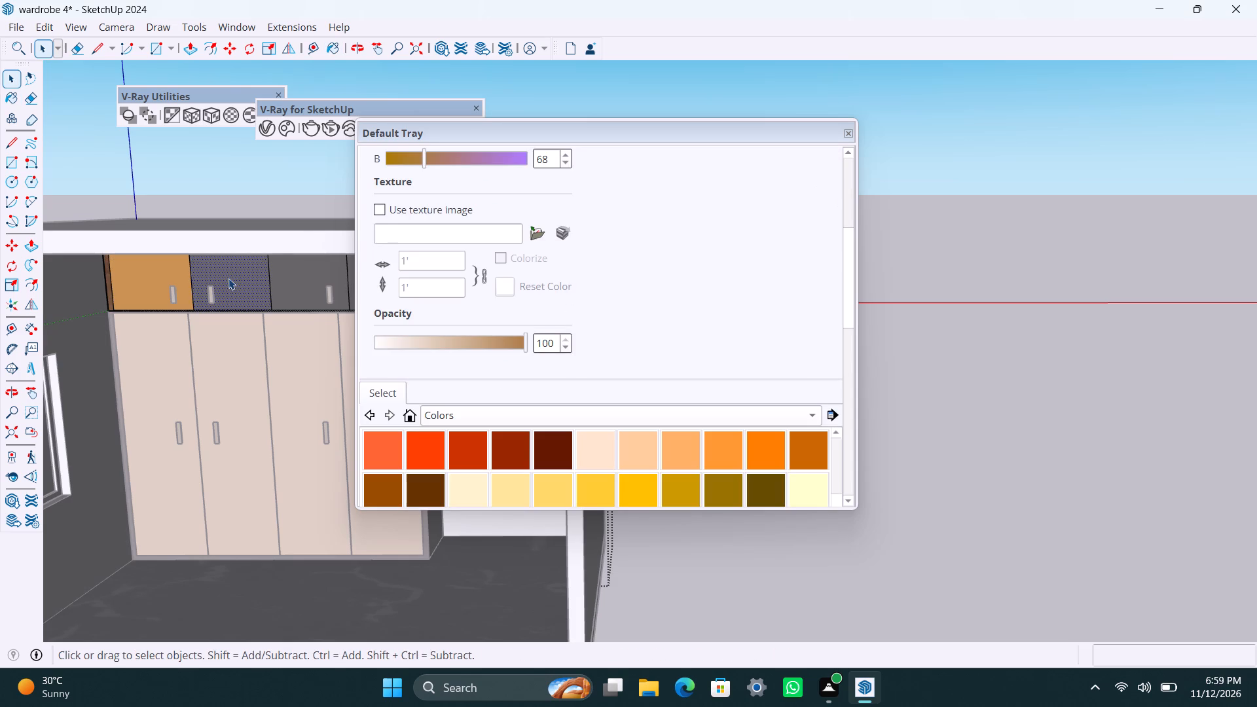
scroll(409, 242, up, 6)
click(403, 210)
click(261, 285)
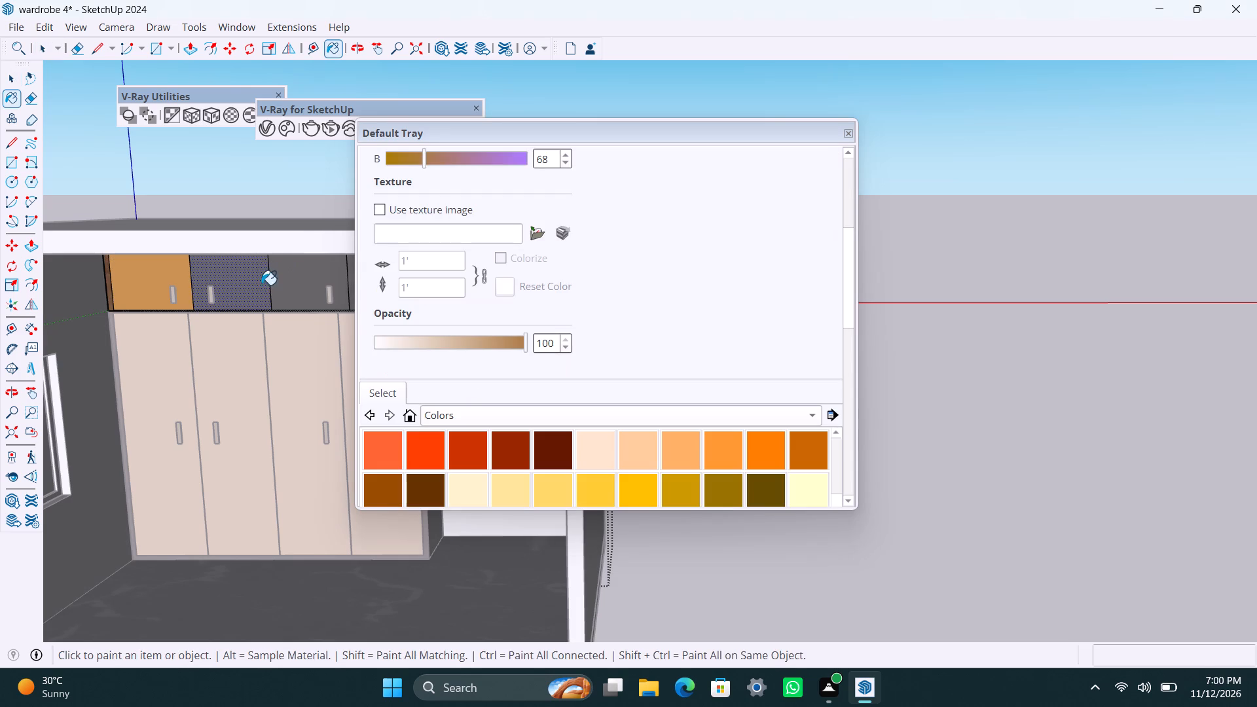
key(space)
Paint the third overhead door from the left with Color D06.
click(289, 276)
scroll(409, 302, up, 7)
scroll(390, 232, up, 1)
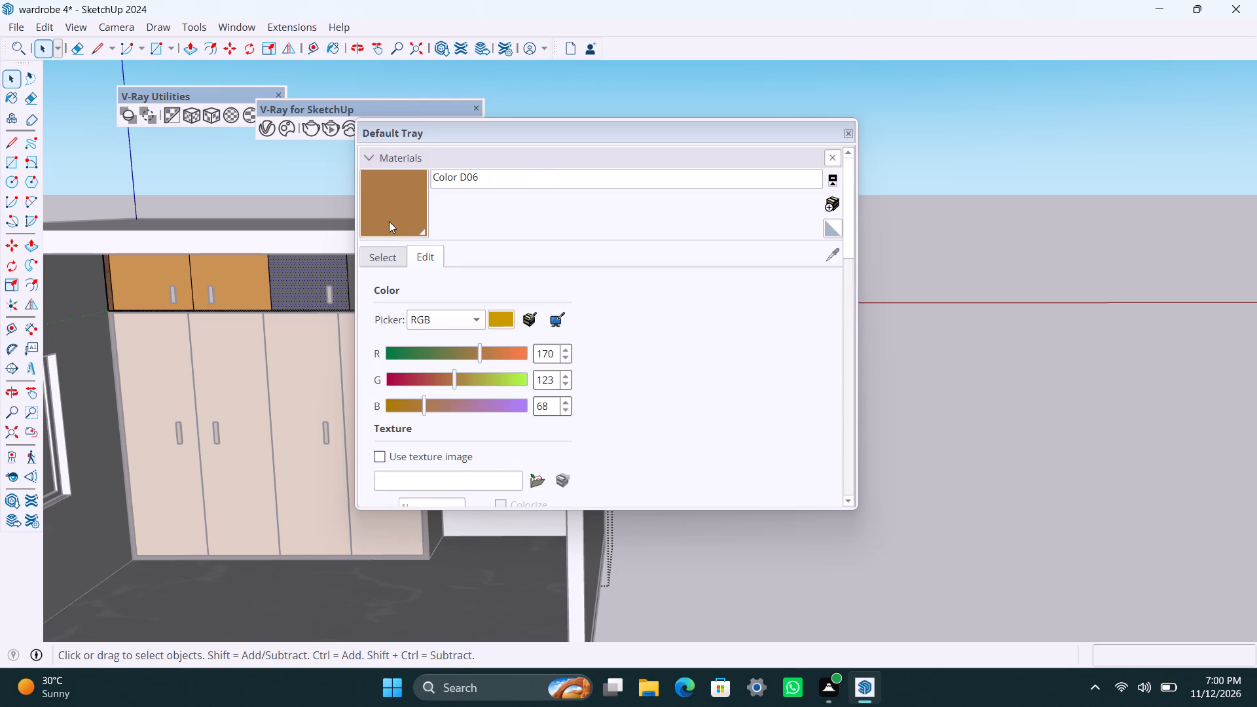
click(389, 221)
click(299, 281)
Paint the fourth overhead door from the left with Color D06.
scroll(226, 344, down, 6)
middle_drag(283, 388, 216, 392)
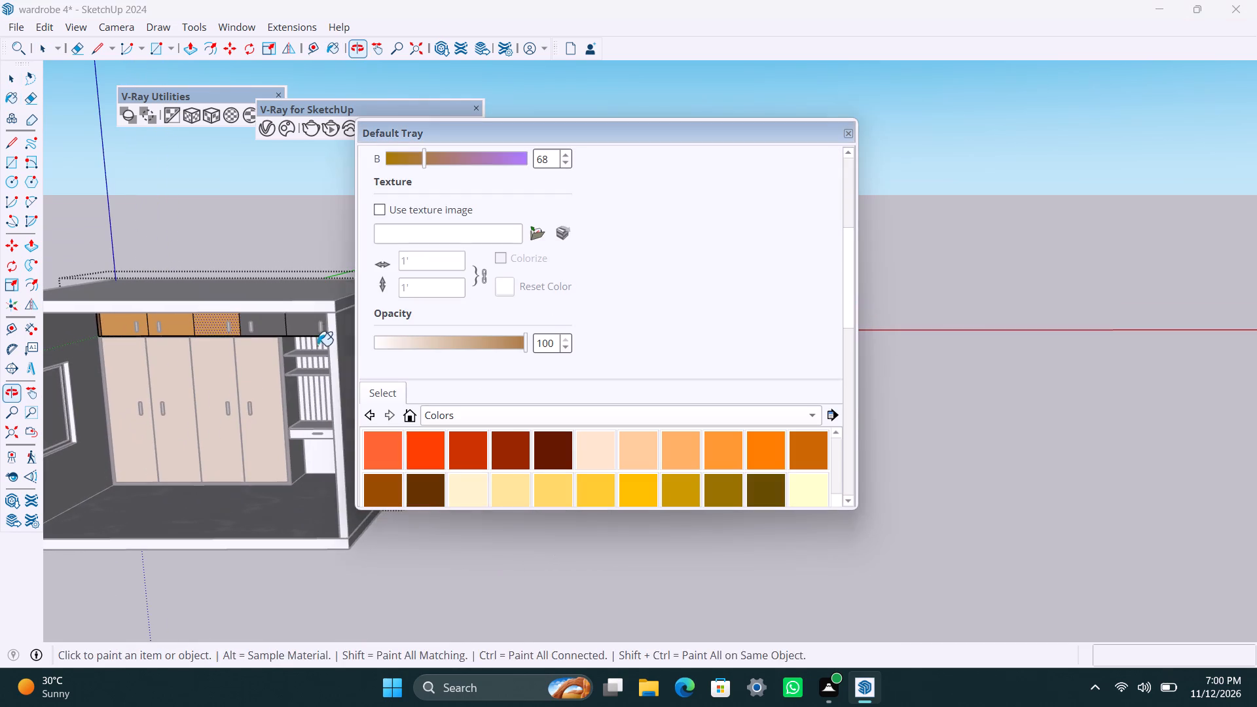
key(space)
scroll(262, 325, up, 2)
click(271, 324)
scroll(399, 267, up, 7)
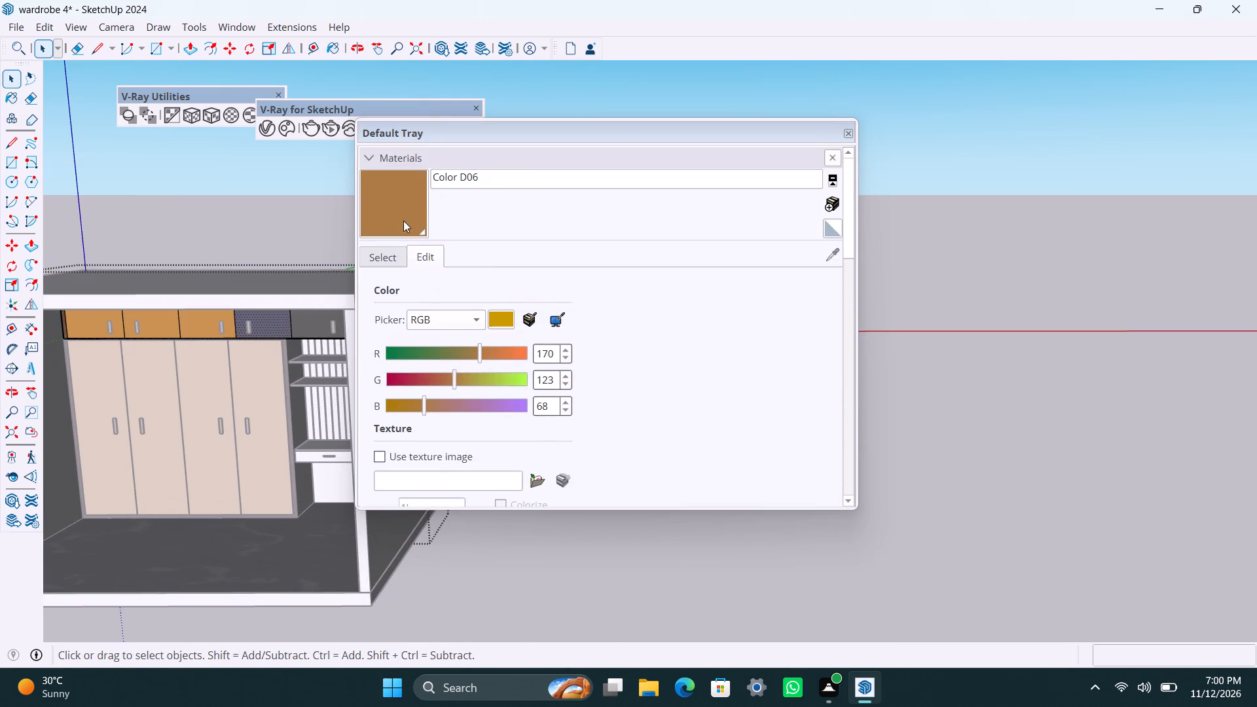
click(400, 220)
click(280, 336)
key(space)
Paint the fifth overhead door, the first one above the desk unit, with Color D06 and close the group.
click(298, 326)
scroll(412, 187, up, 1)
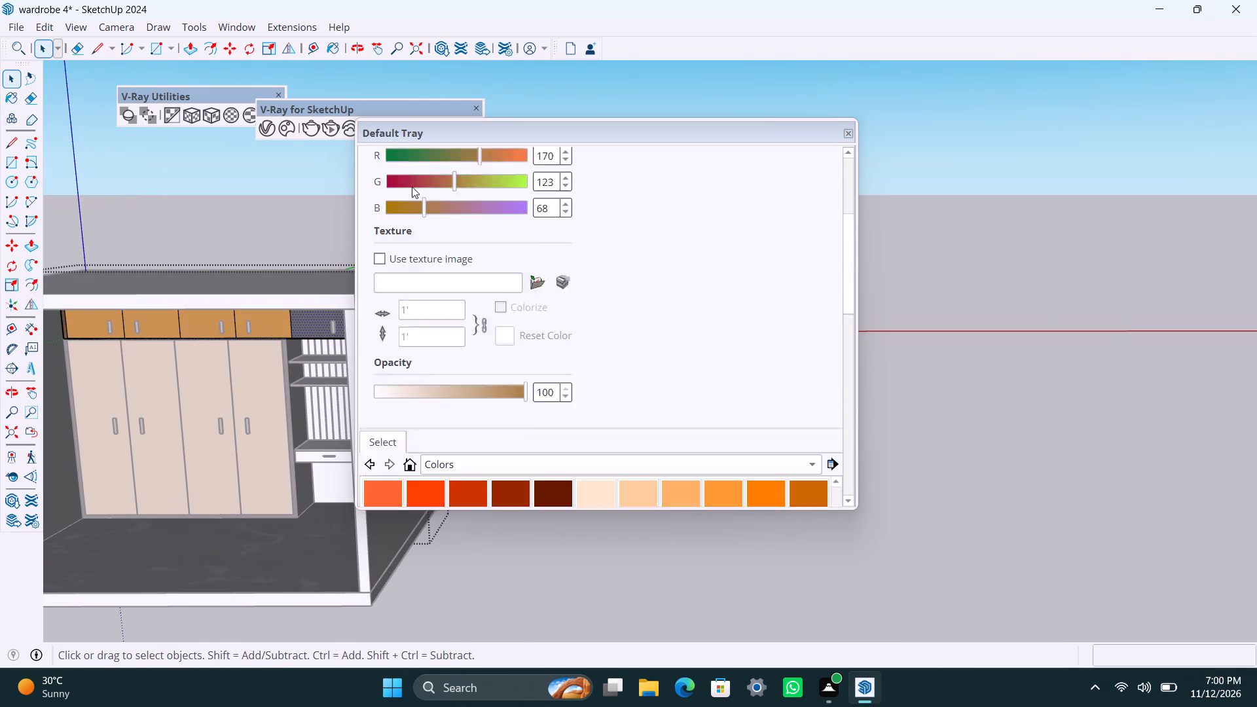
scroll(412, 187, up, 5)
click(394, 185)
click(301, 325)
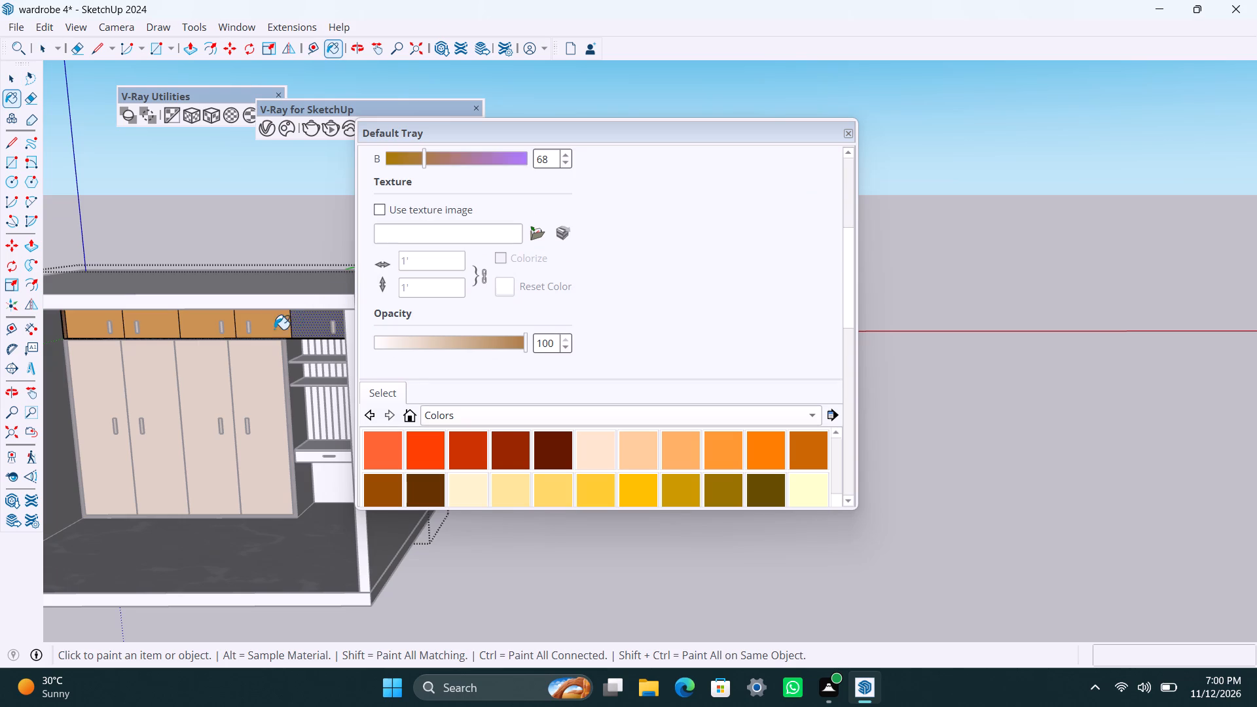
key(space)
click(299, 200)
Reopen the overhead cabinet group and paint the last unpainted door above the desk unit with Color D06.
scroll(242, 304, down, 2)
scroll(247, 388, up, 2)
middle_drag(247, 388, 271, 388)
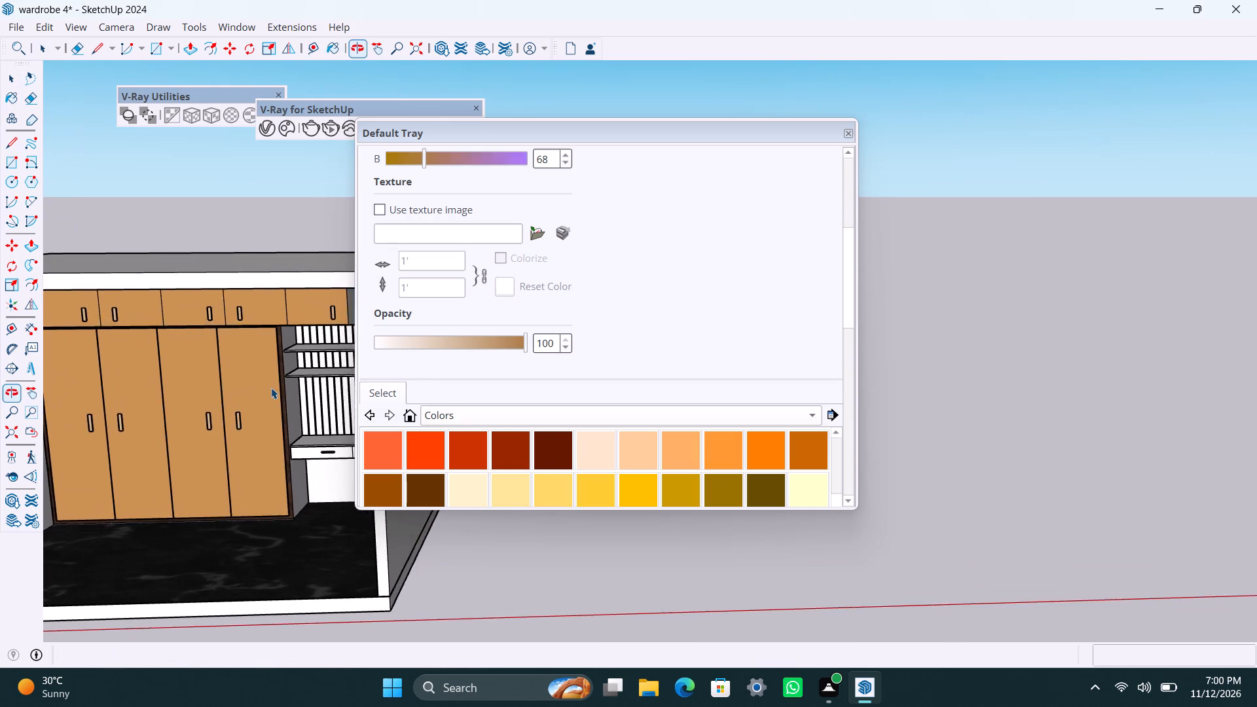
scroll(271, 388, up, 3)
shift+middle_drag(268, 395, 164, 386)
middle_drag(180, 398, 323, 403)
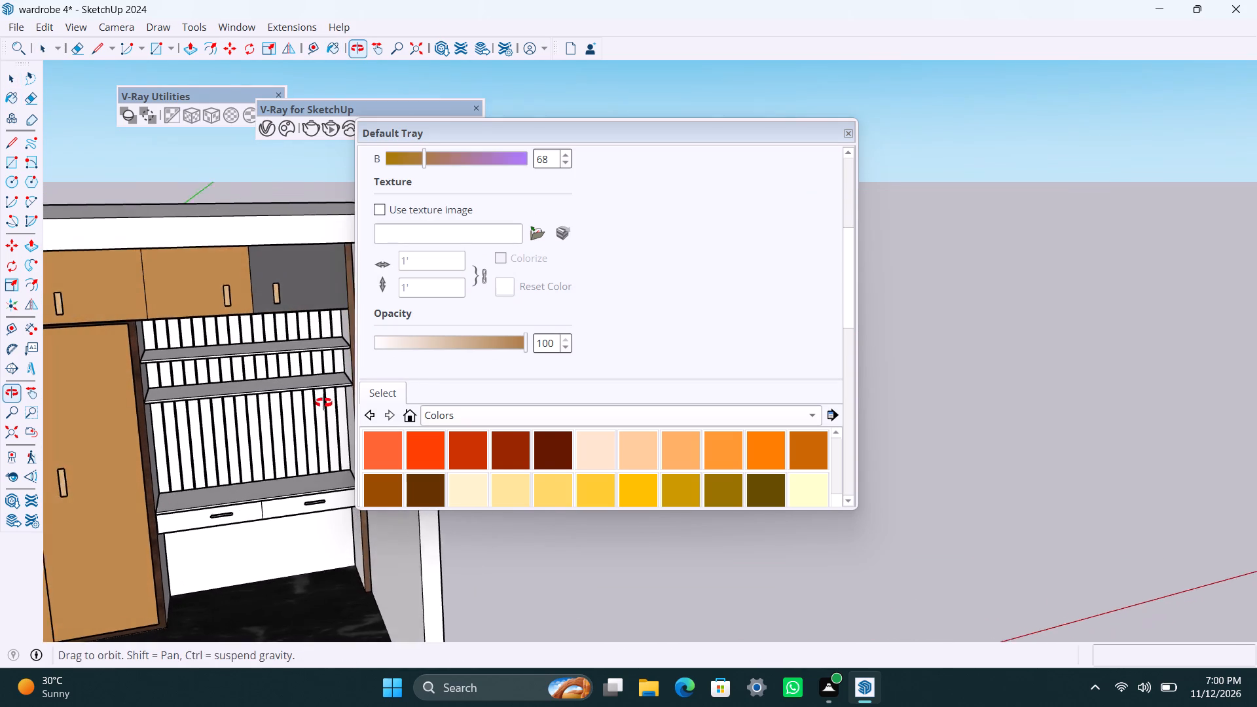
middle_drag(323, 403, 323, 394)
scroll(320, 316, up, 3)
click(323, 270)
triple_click(322, 249)
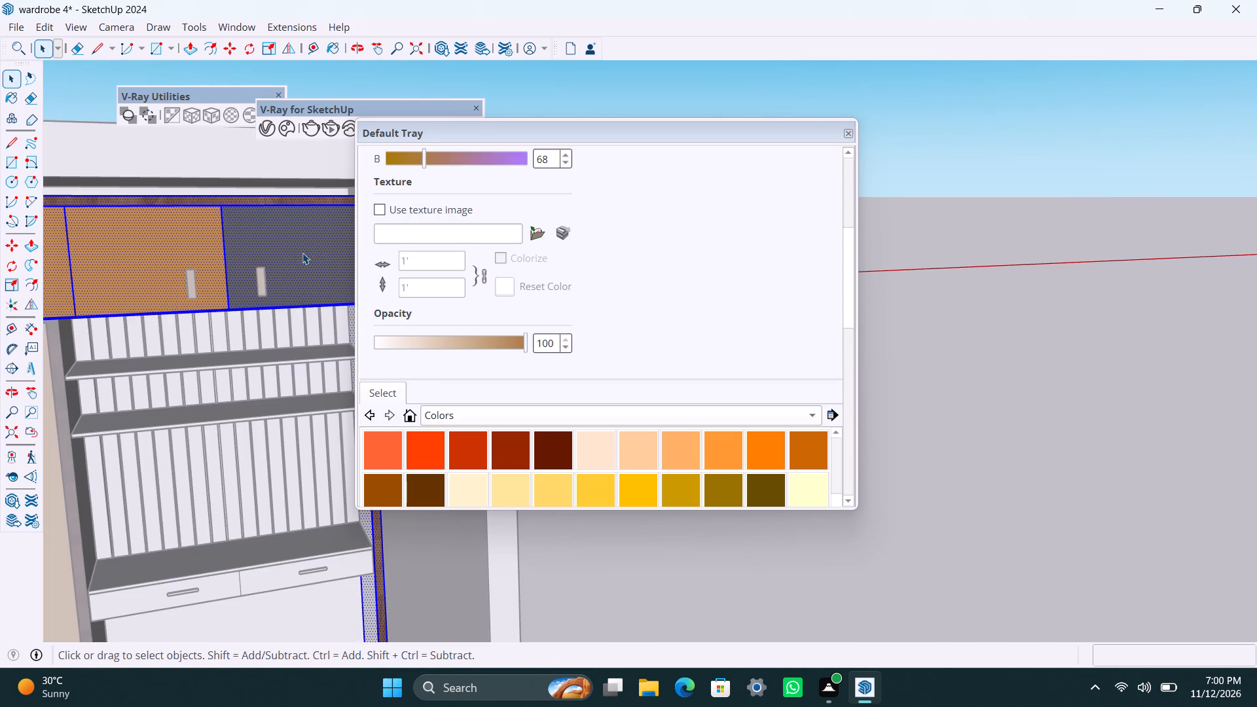
click(293, 252)
scroll(477, 321, up, 9)
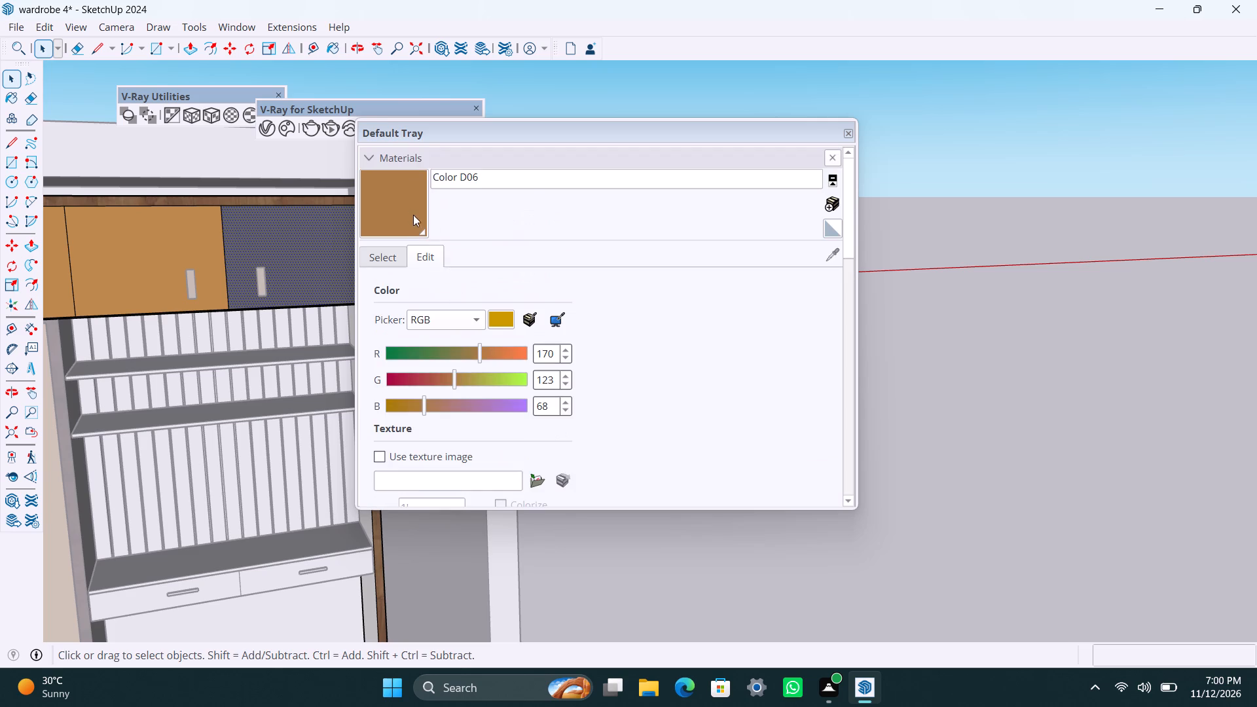
click(409, 213)
click(312, 274)
scroll(258, 416, down, 7)
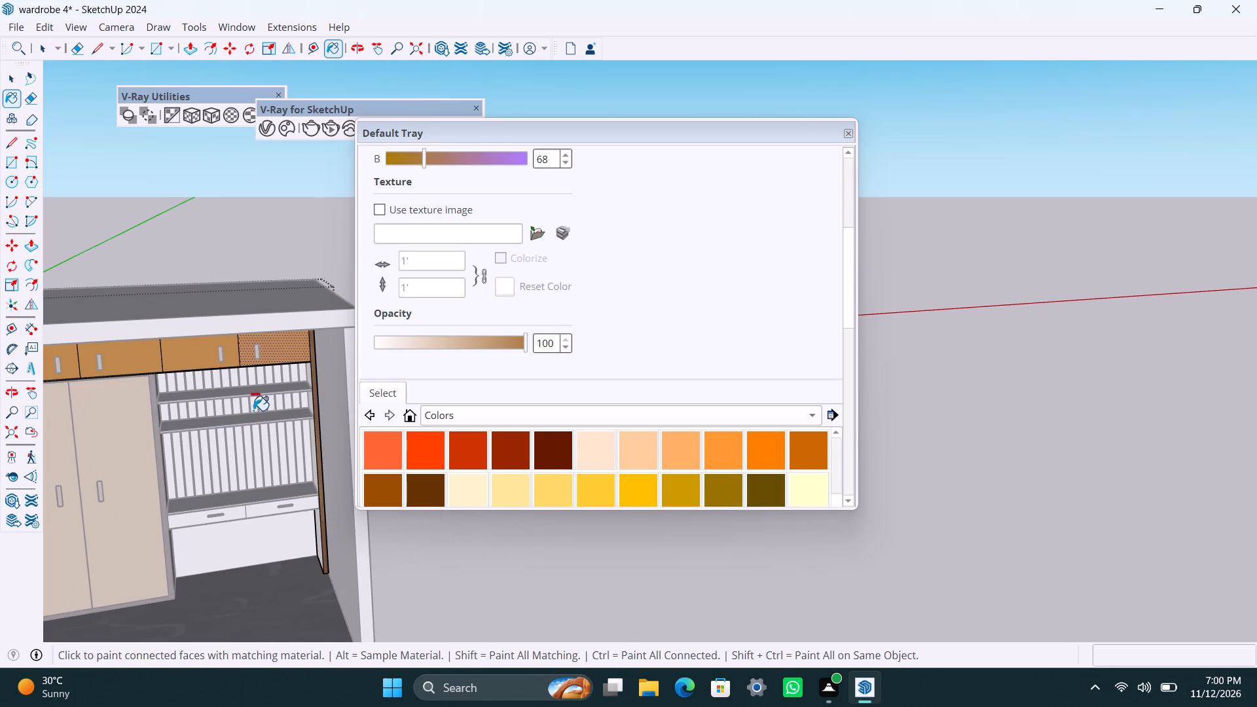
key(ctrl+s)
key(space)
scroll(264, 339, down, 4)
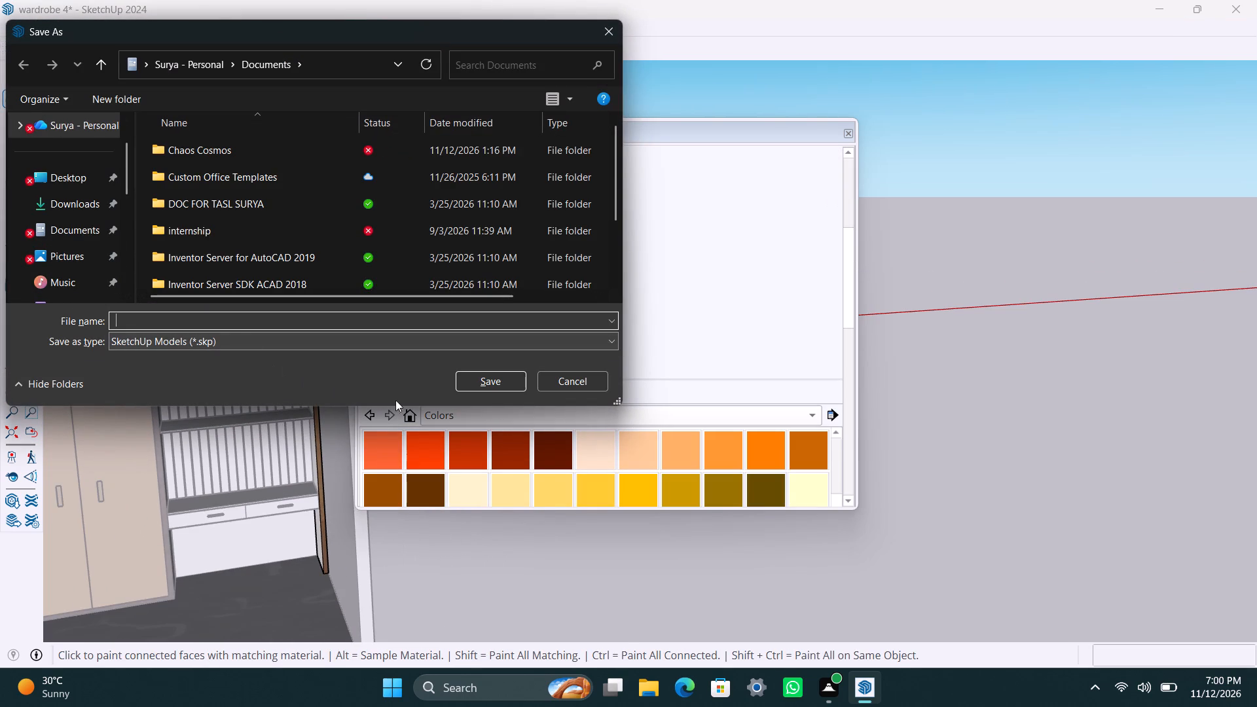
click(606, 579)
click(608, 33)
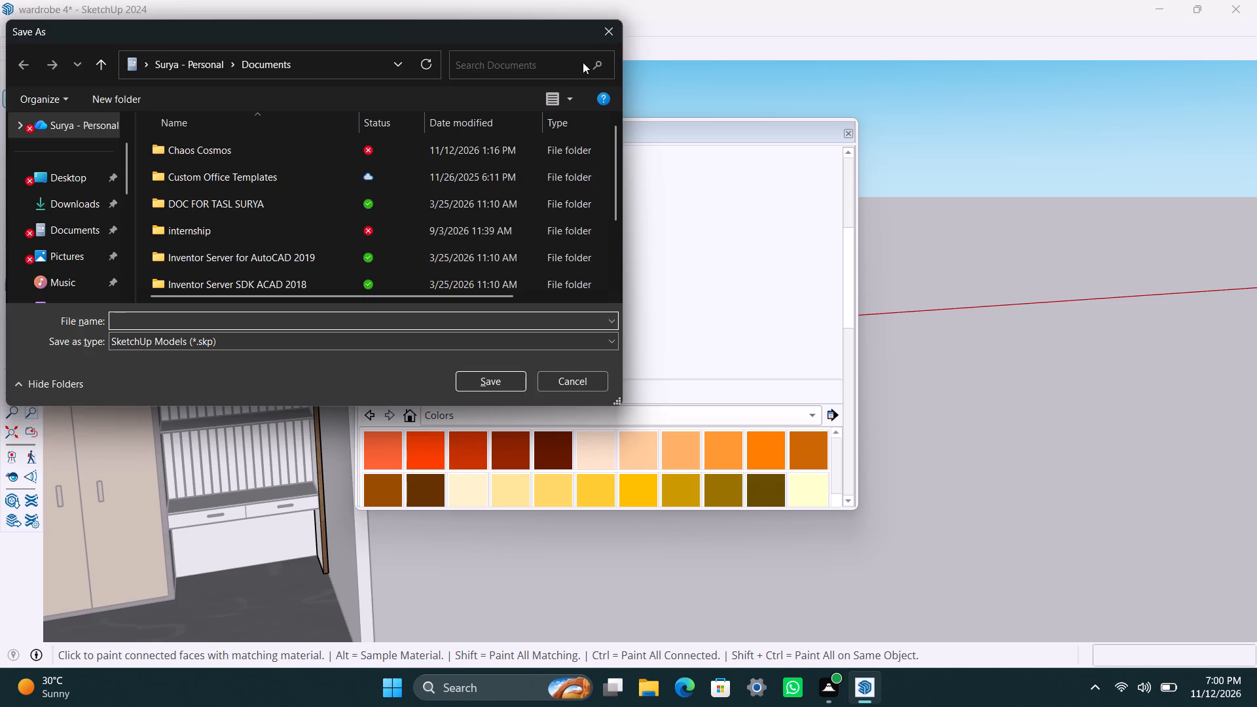
Save the model as wardrobe 4 in the Documents folder in SketchUp format.
key(ctrl+s)
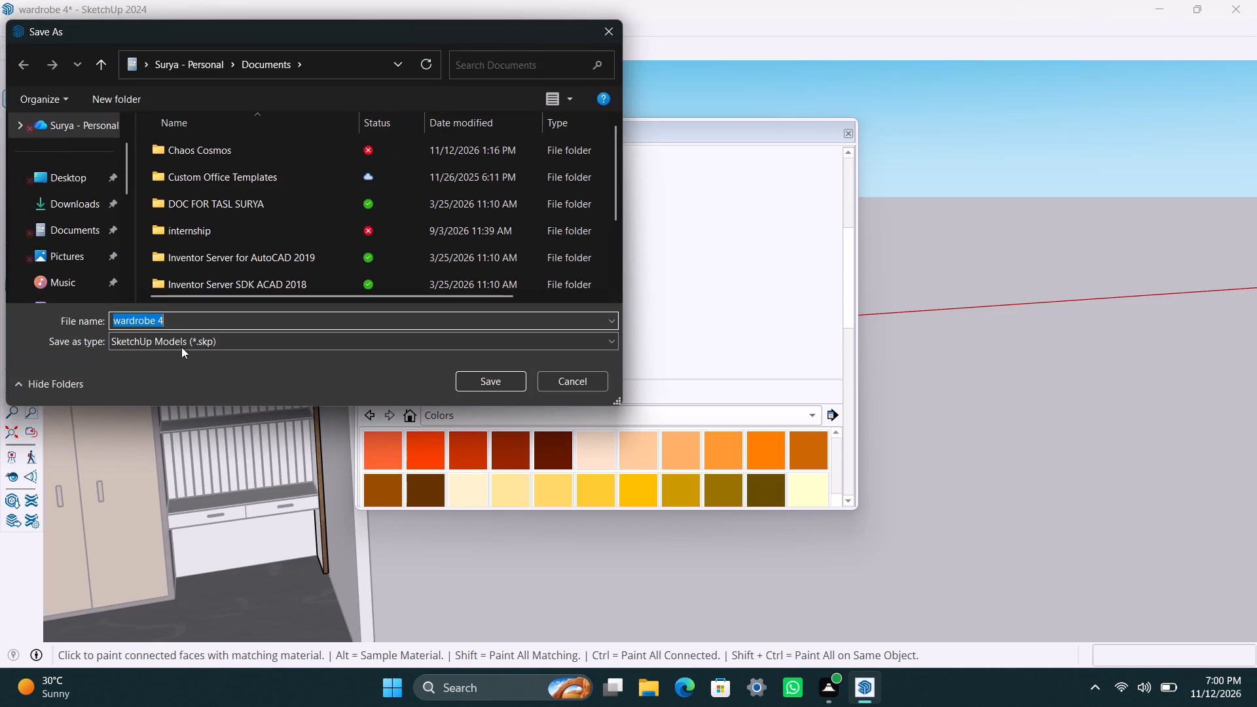
click(182, 319)
click(473, 385)
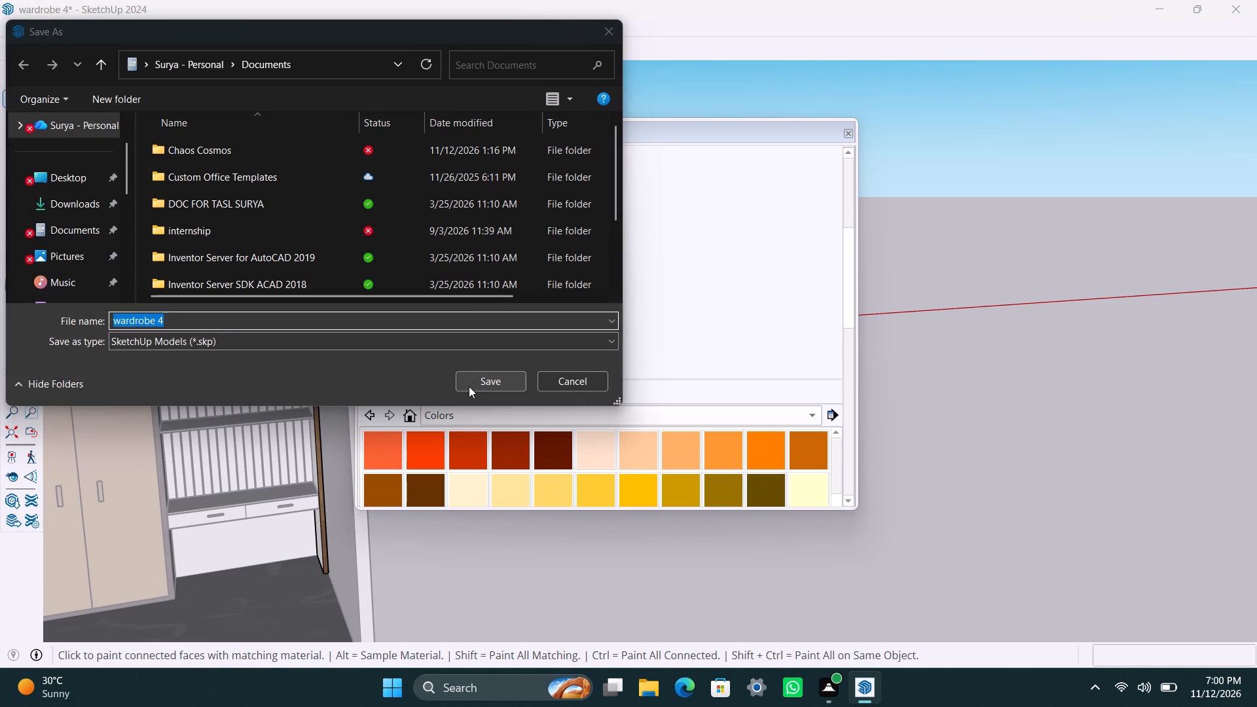
click(674, 342)
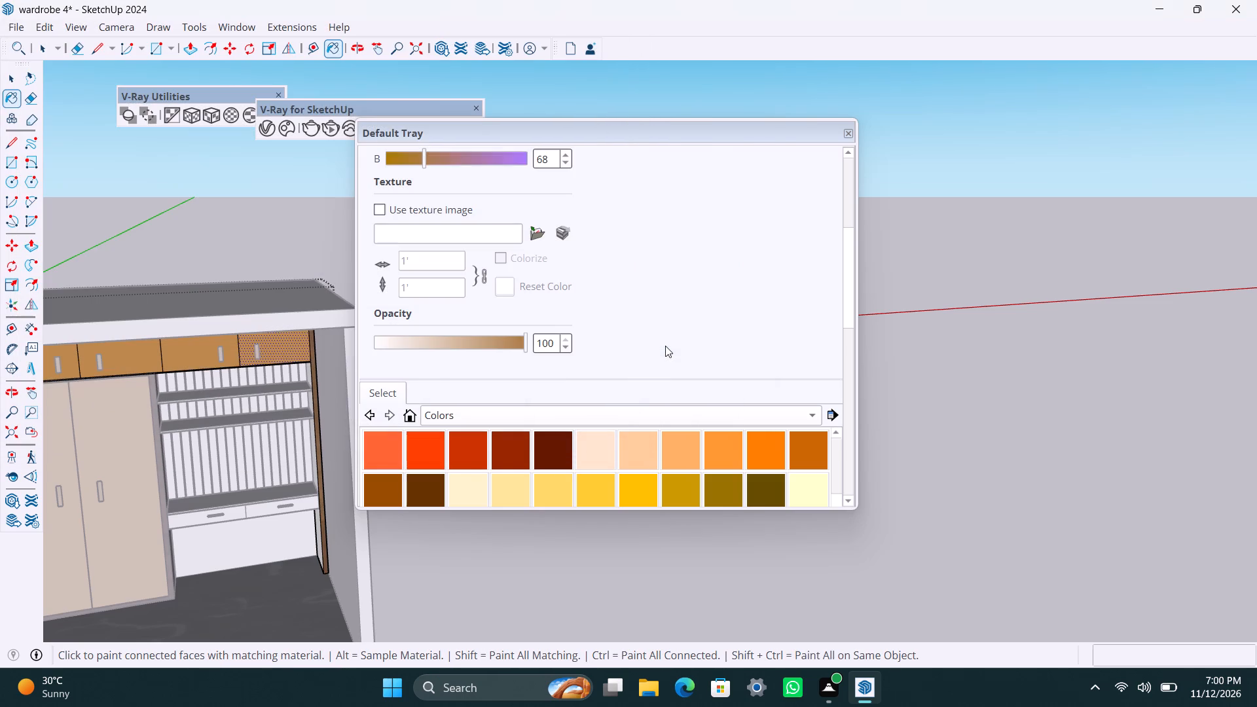
Close the overhead cabinet group and open the V-Ray Asset Editor, minimizing the Chaos Cosmos browser.
scroll(282, 426, down, 3)
scroll(233, 486, down, 8)
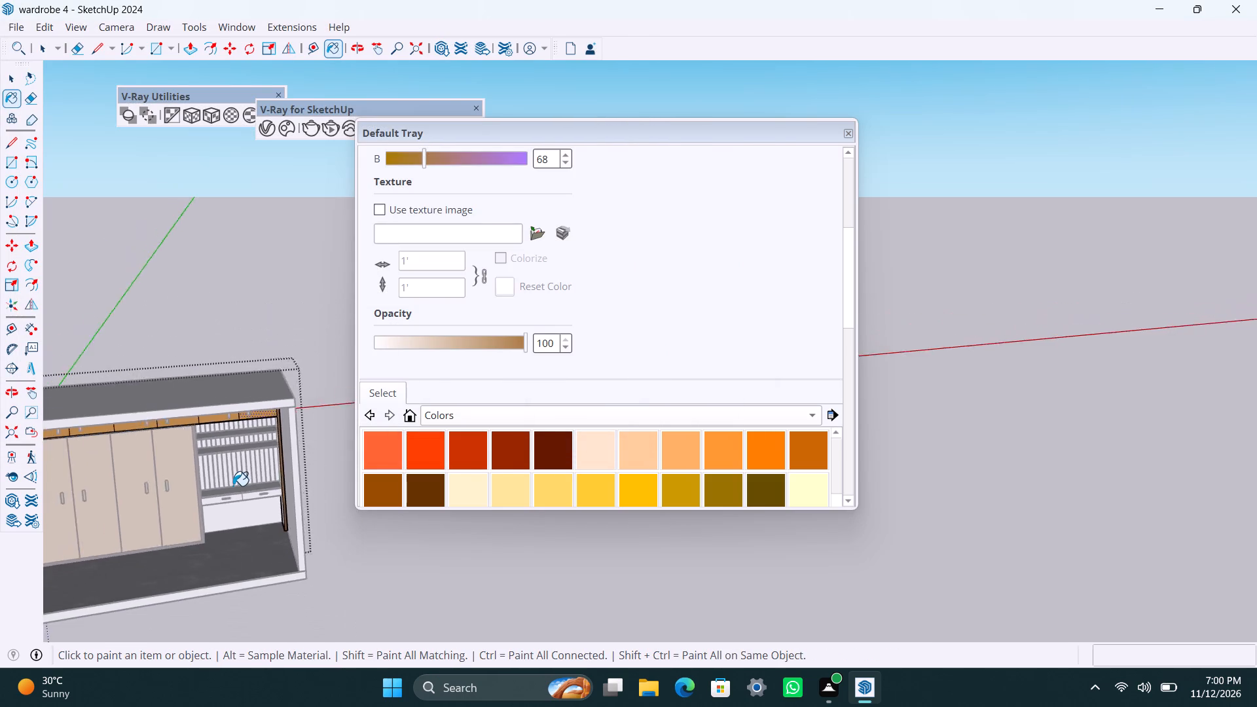
scroll(233, 486, down, 1)
shift+middle_drag(221, 509, 311, 479)
key(space)
click(312, 570)
scroll(223, 561, up, 2)
middle_drag(185, 545, 98, 508)
scroll(211, 441, up, 5)
middle_drag(238, 441, 213, 435)
scroll(263, 424, up, 3)
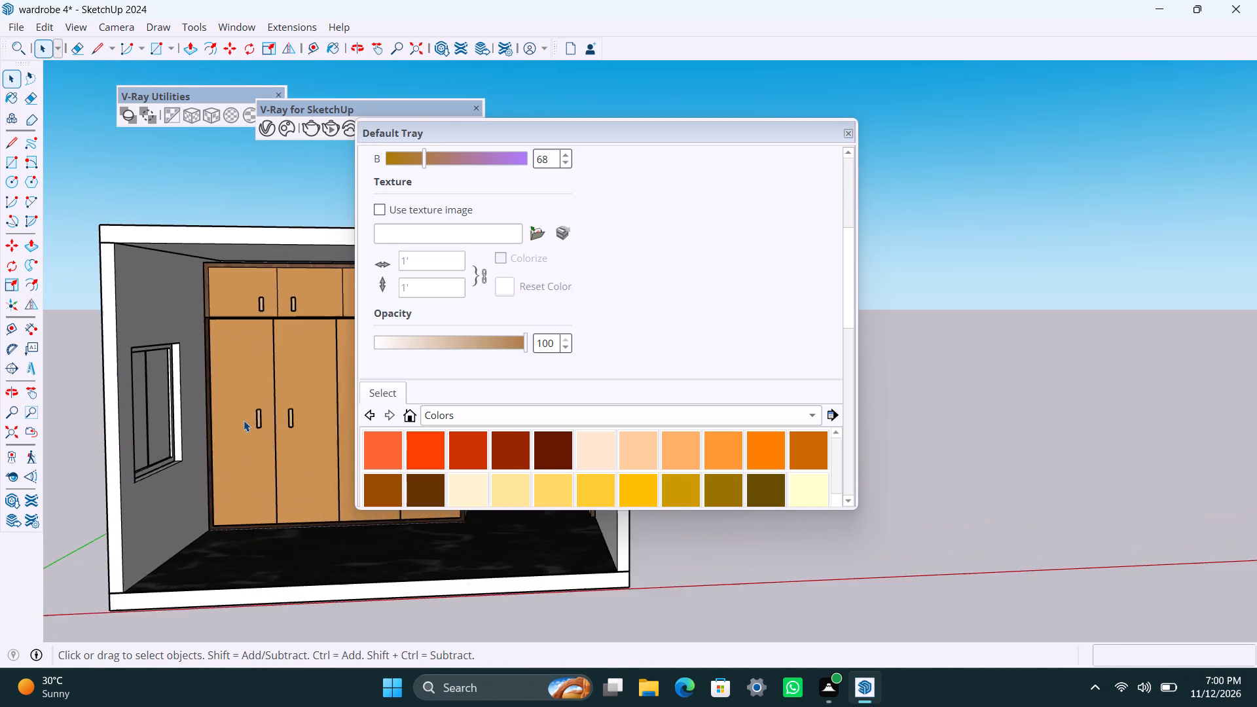
scroll(244, 420, up, 5)
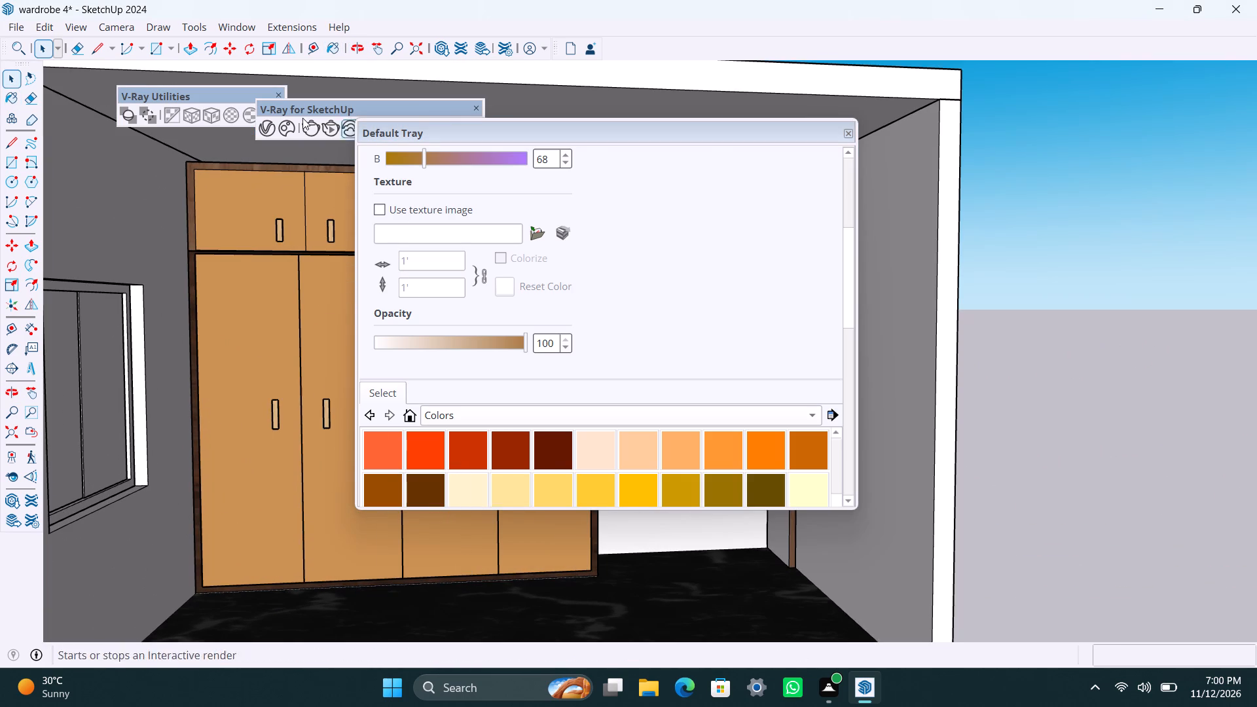
click(268, 121)
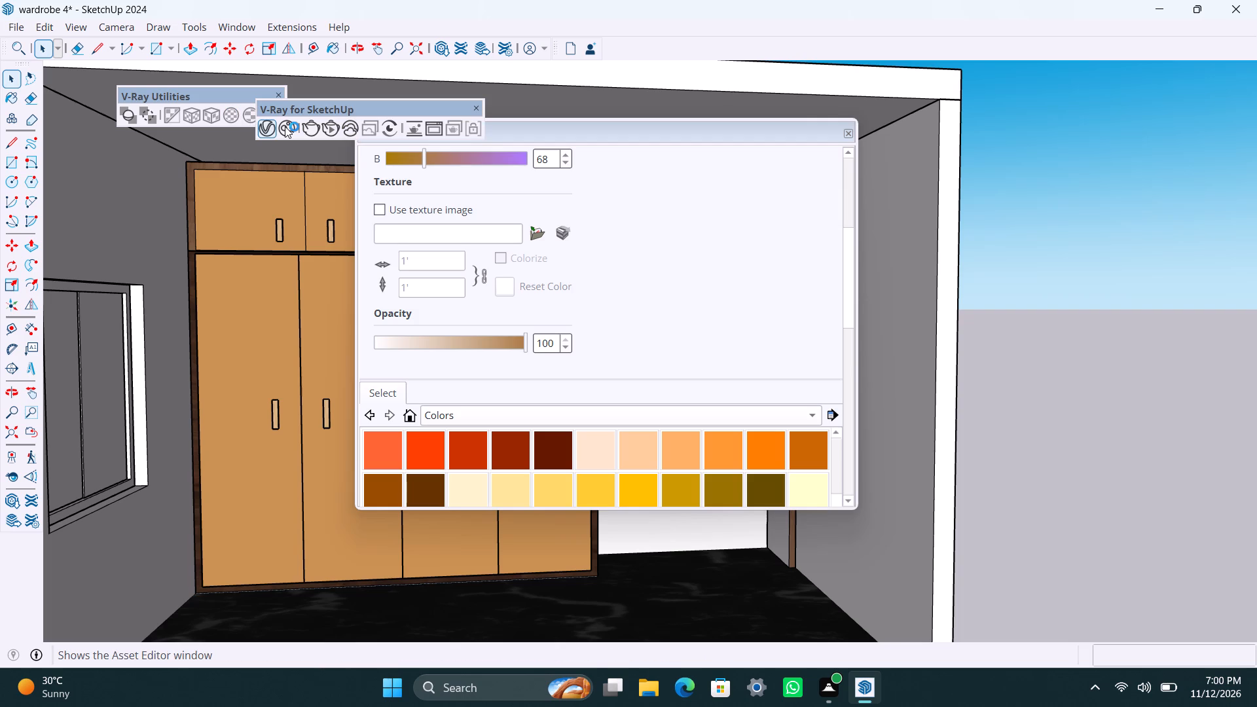
click(285, 126)
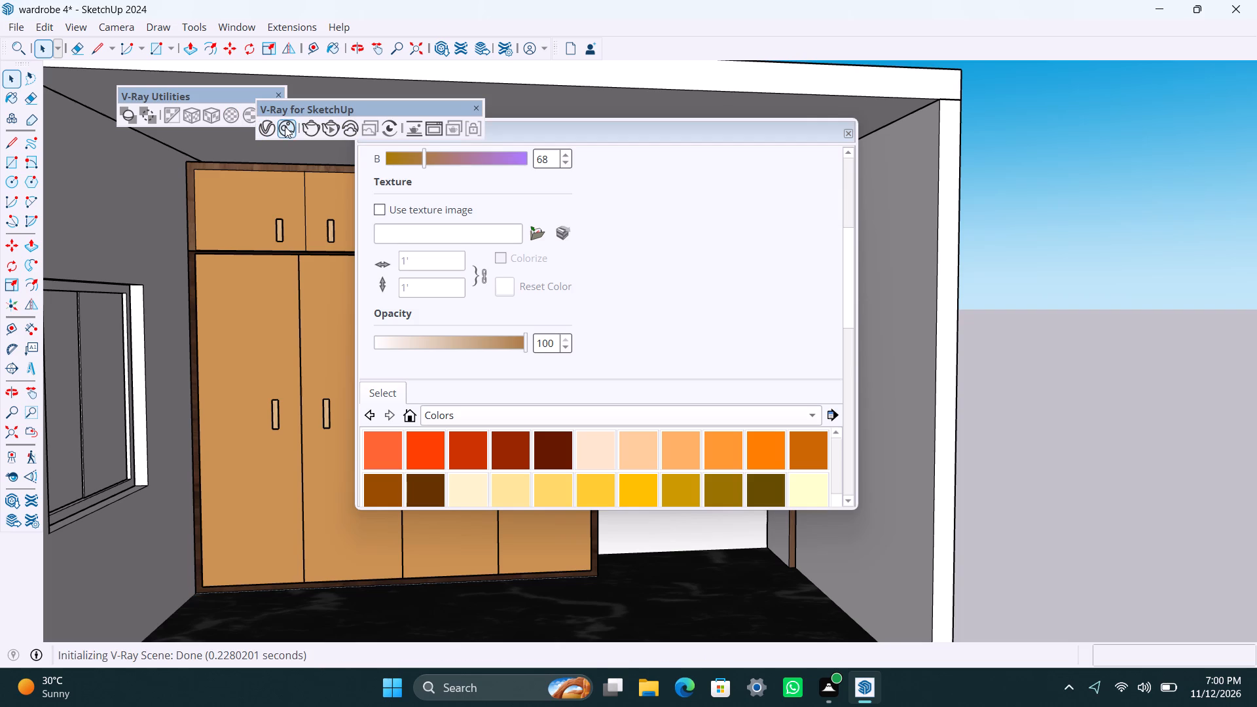
click(285, 128)
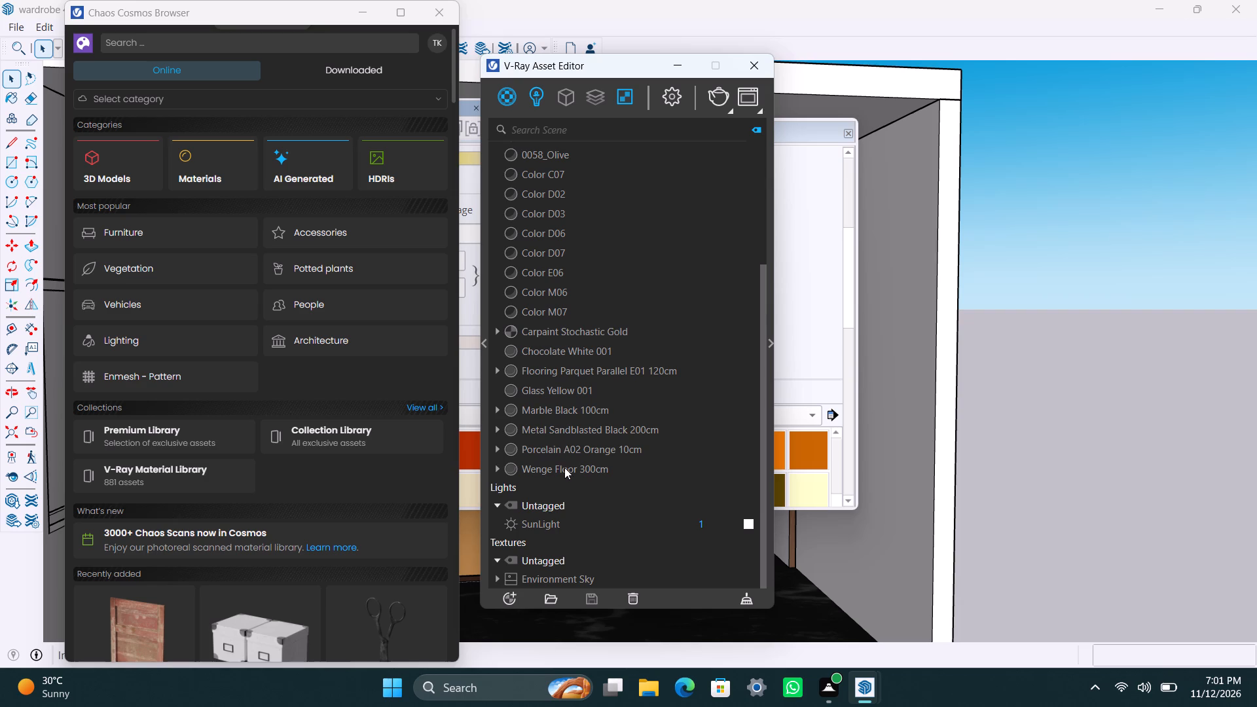
click(368, 8)
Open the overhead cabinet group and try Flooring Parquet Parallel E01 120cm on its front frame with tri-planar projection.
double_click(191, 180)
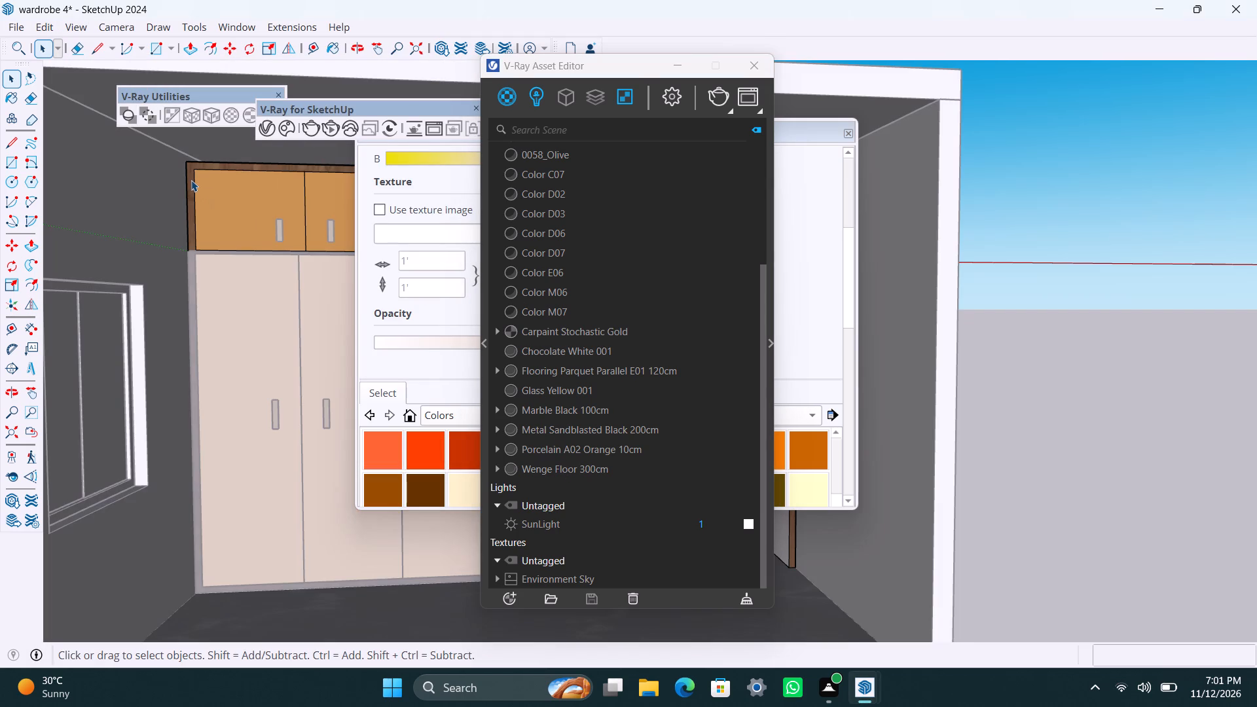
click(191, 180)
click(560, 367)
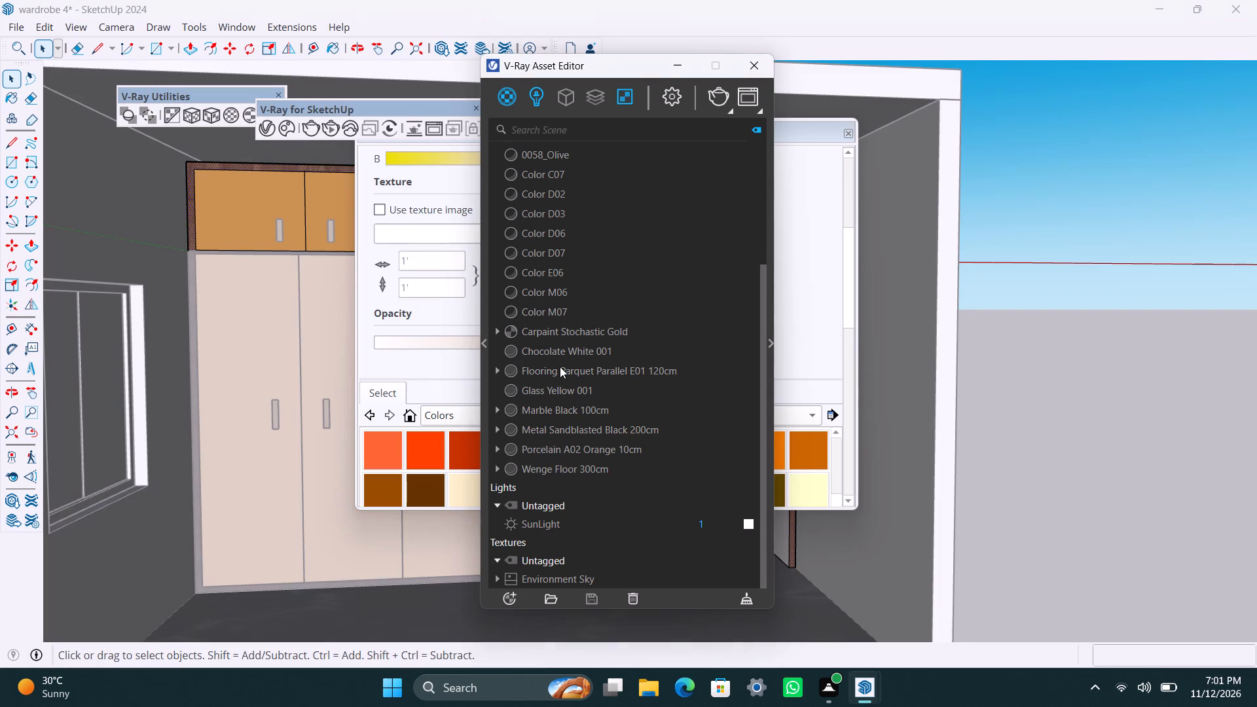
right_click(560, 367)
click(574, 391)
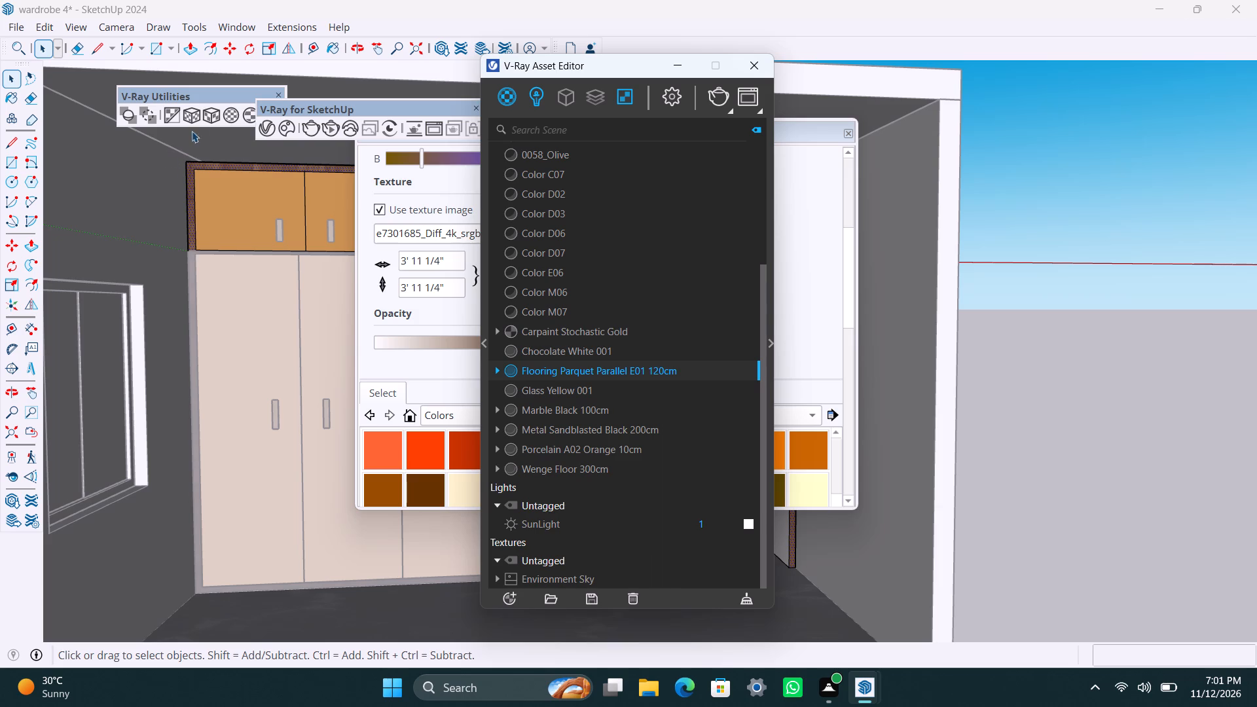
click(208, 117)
Apply Wenge Floor 300cm to the overhead cabinet's front frame with tri-planar projection, and close the group.
scroll(198, 293, up, 2)
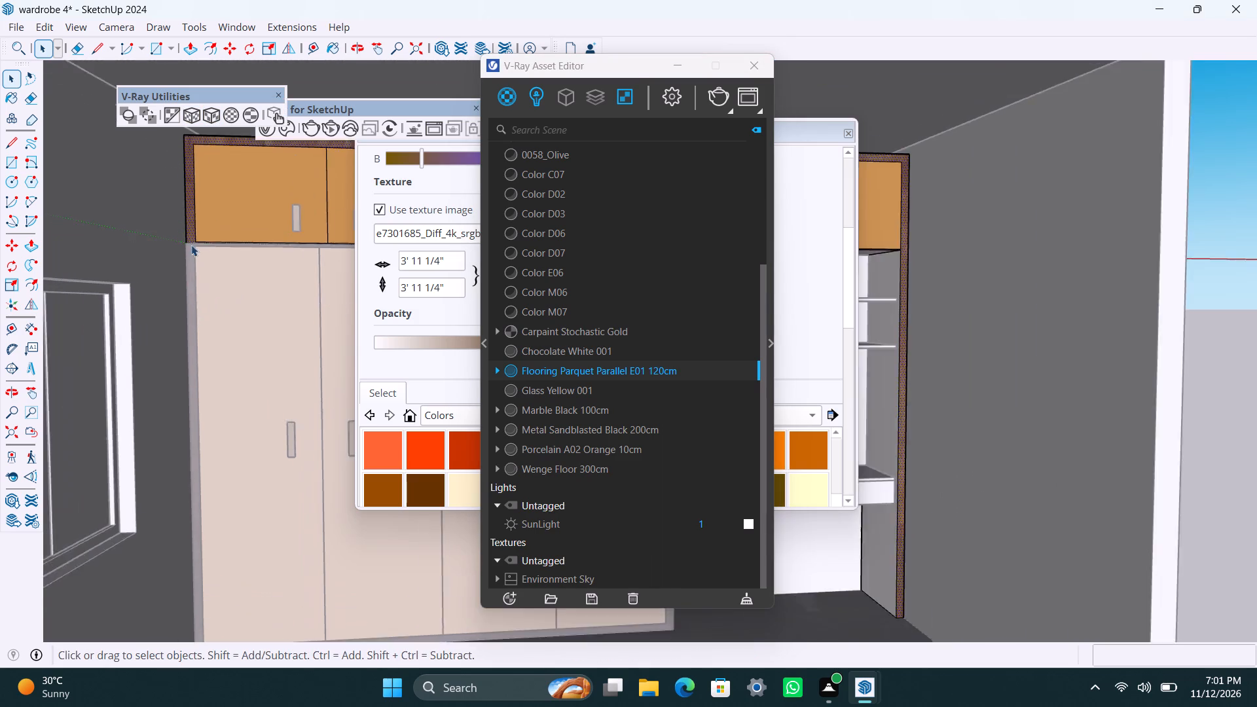
scroll(191, 245, up, 2)
click(191, 230)
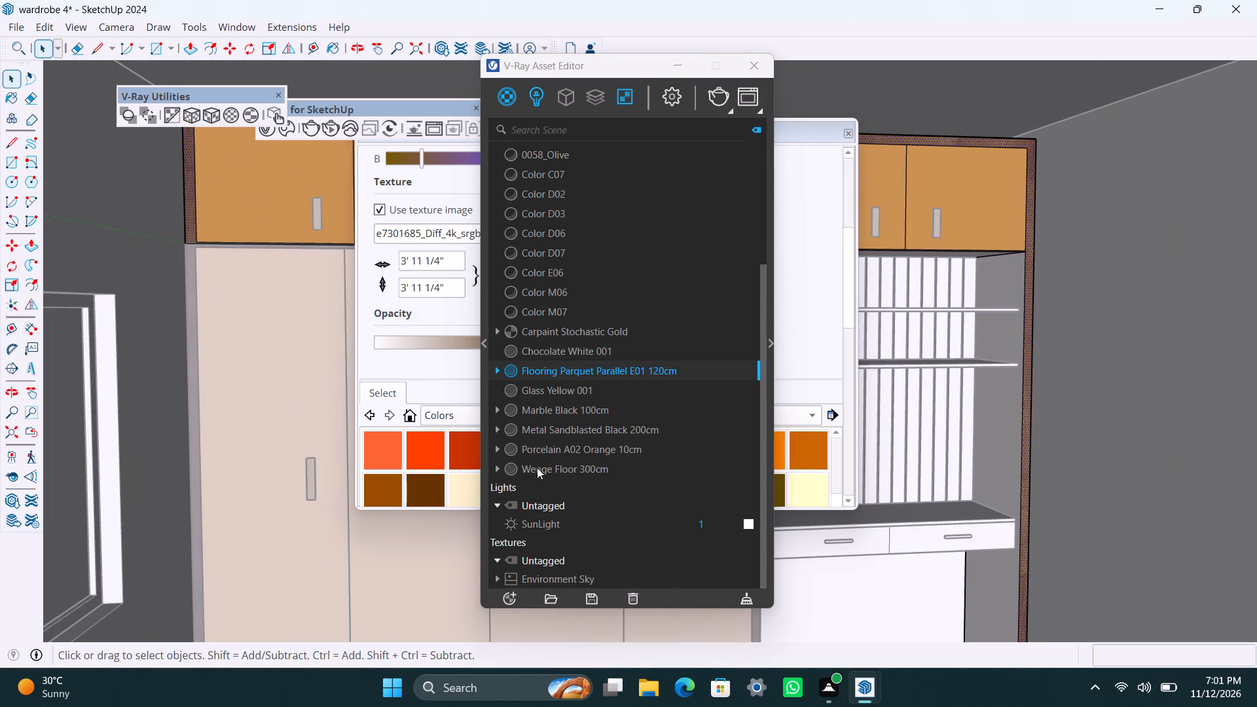
click(537, 467)
right_click(538, 467)
click(577, 289)
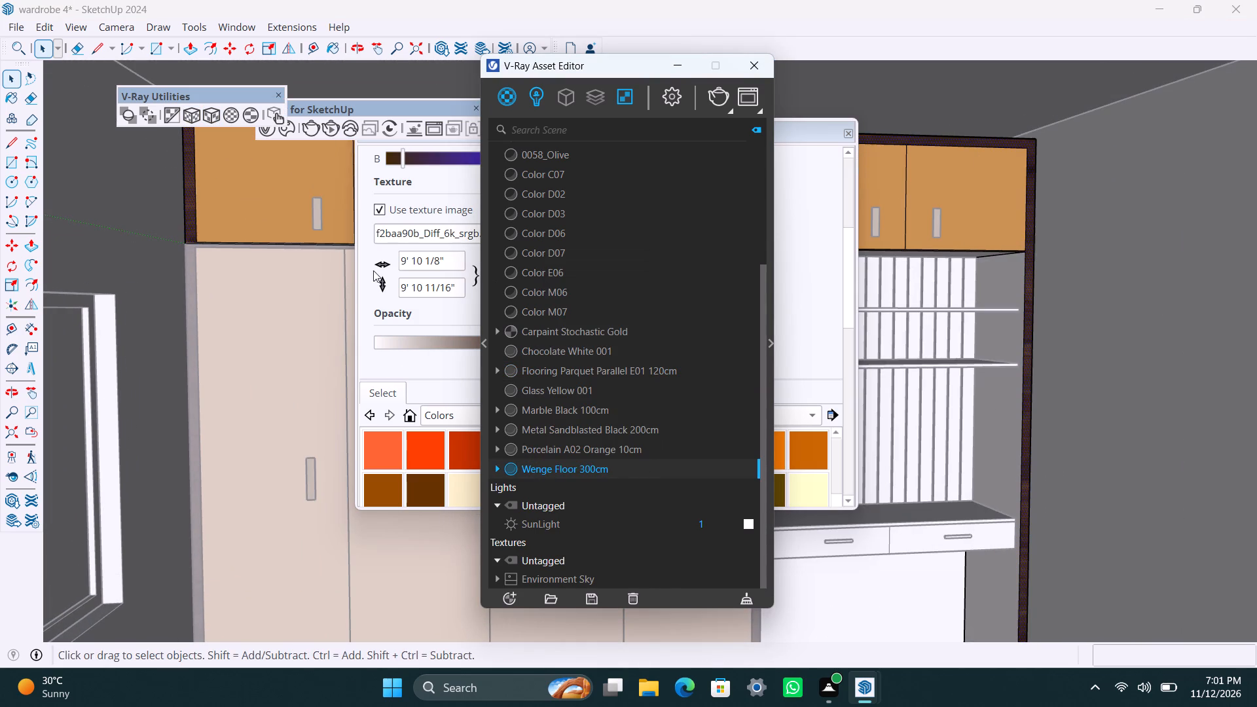
click(206, 114)
click(289, 369)
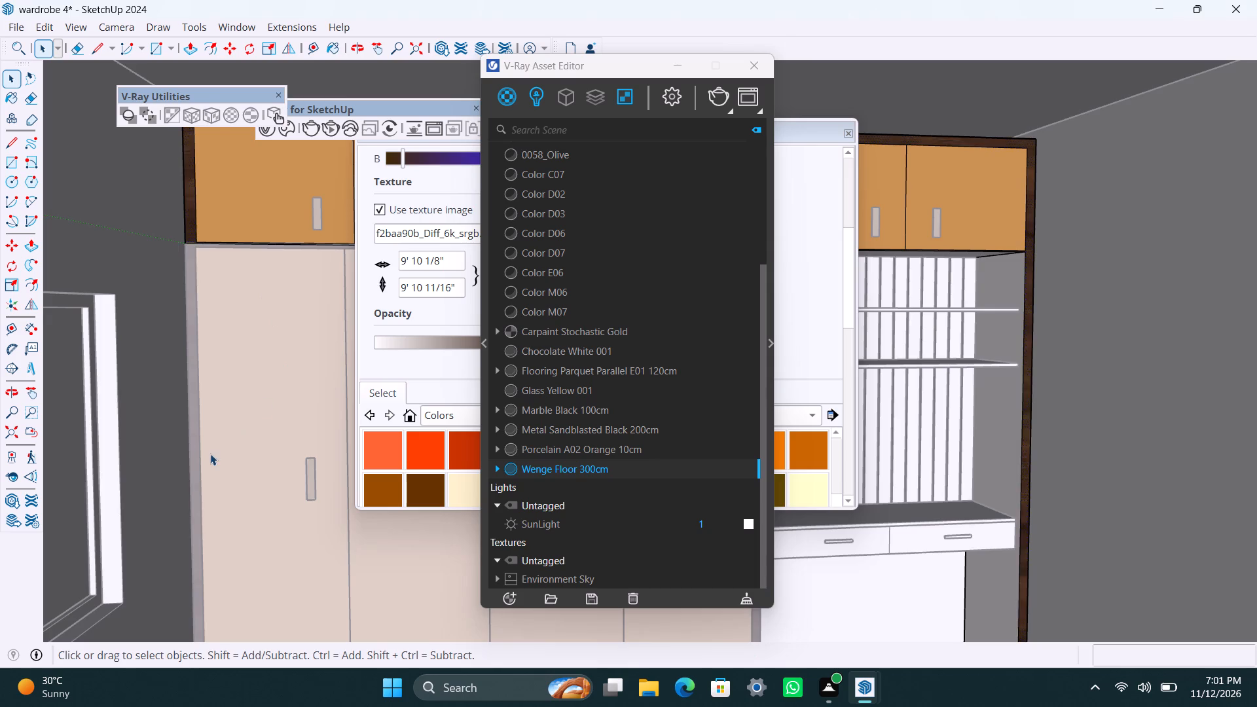
scroll(210, 454, down, 6)
key(space)
double_click(105, 173)
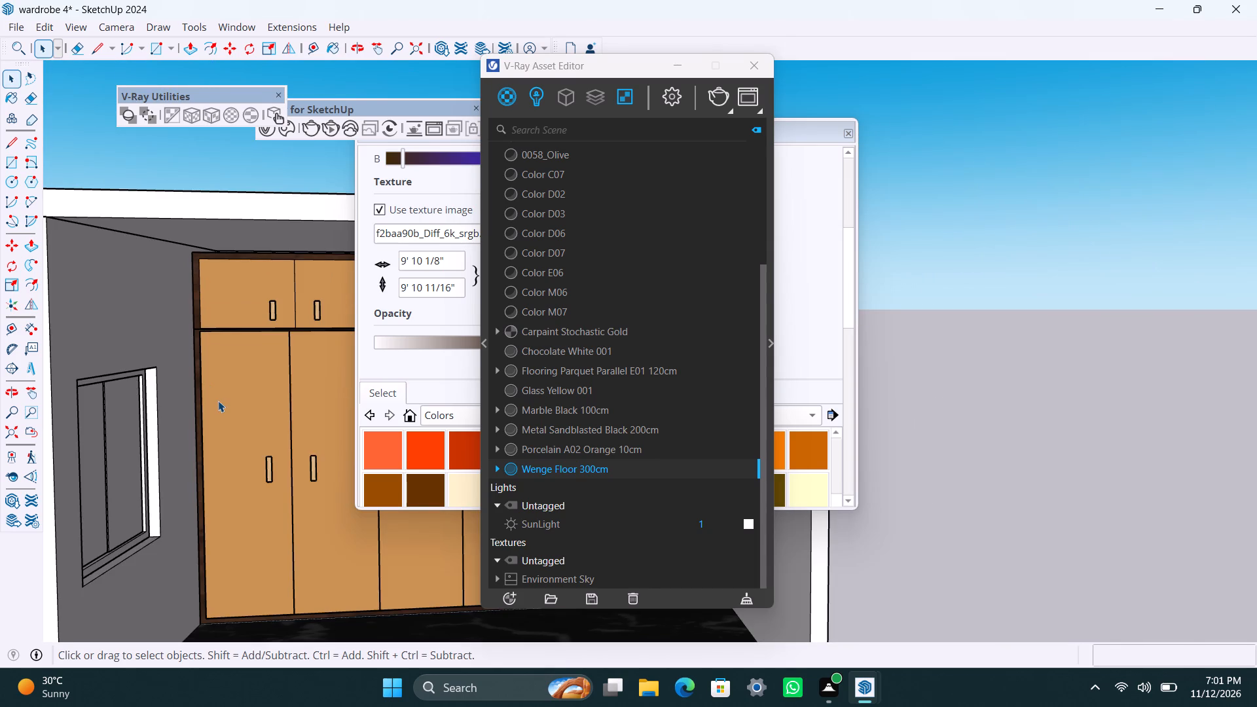
Apply Flooring Parquet Parallel E01 120cm to the overhead cabinet's front frame with cubic projection fitted to its bounding box, and close the group.
scroll(218, 401, up, 5)
scroll(187, 304, up, 5)
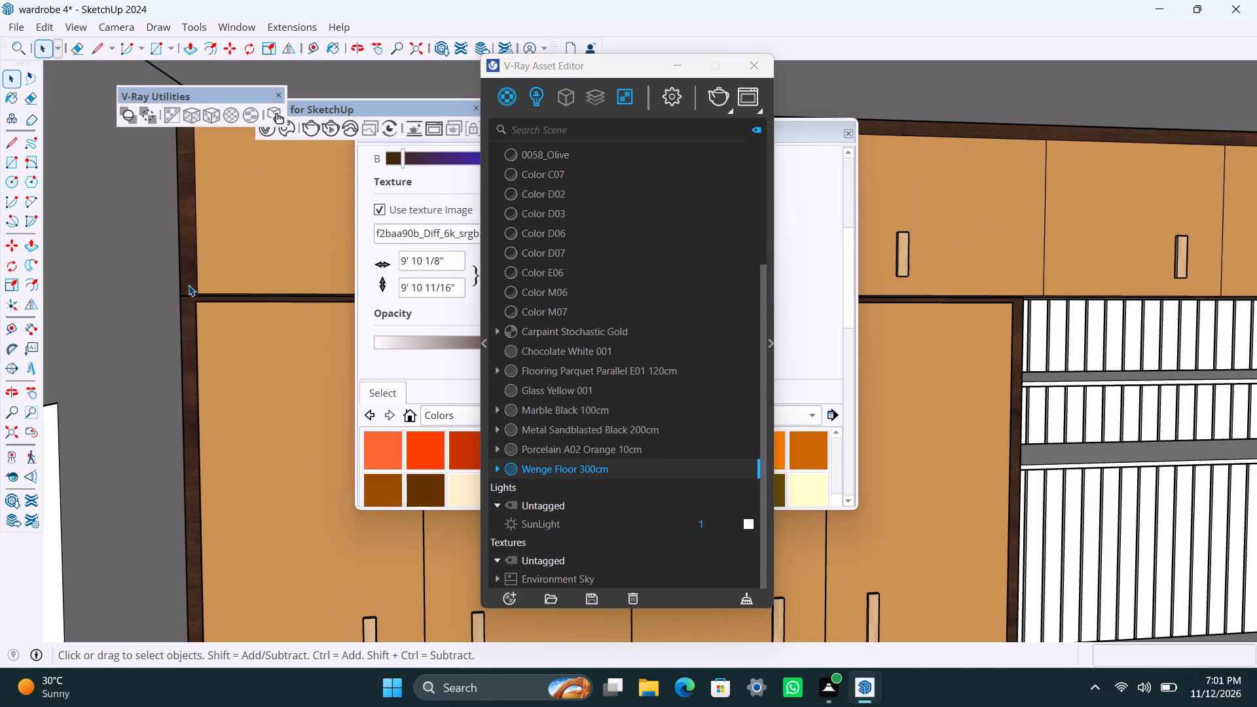
click(189, 284)
double_click(189, 284)
click(189, 283)
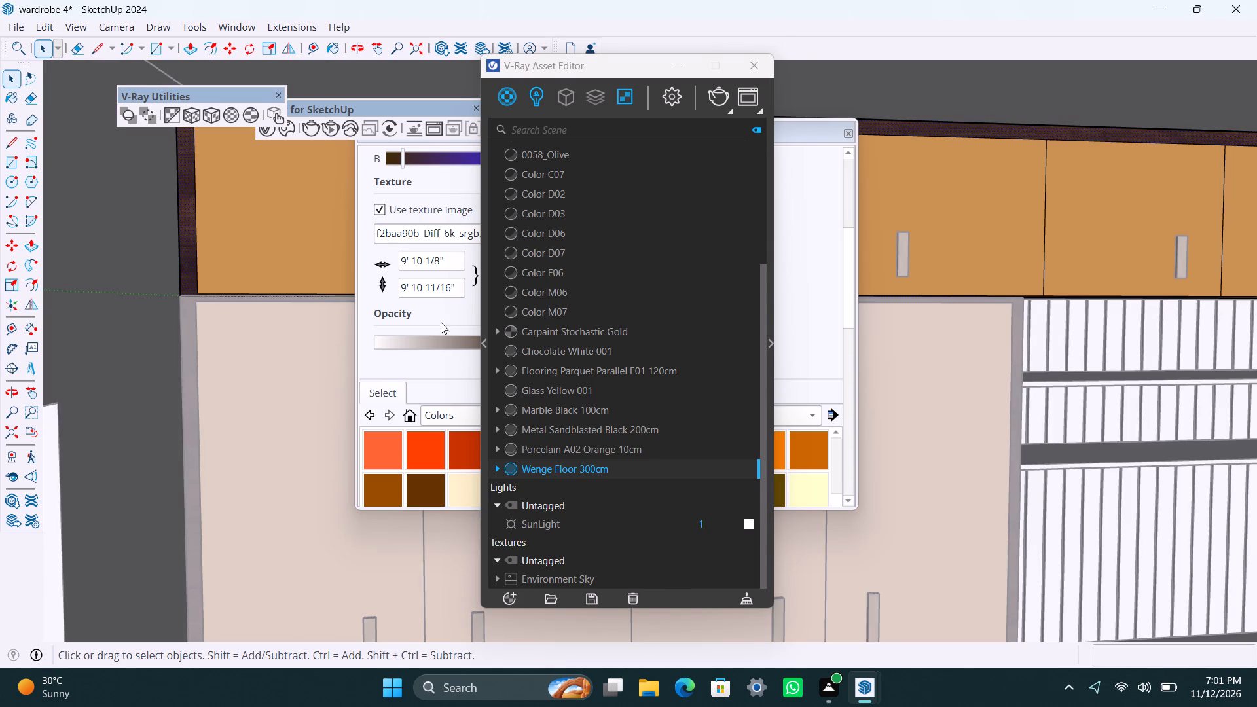
click(555, 364)
right_click(556, 366)
click(562, 392)
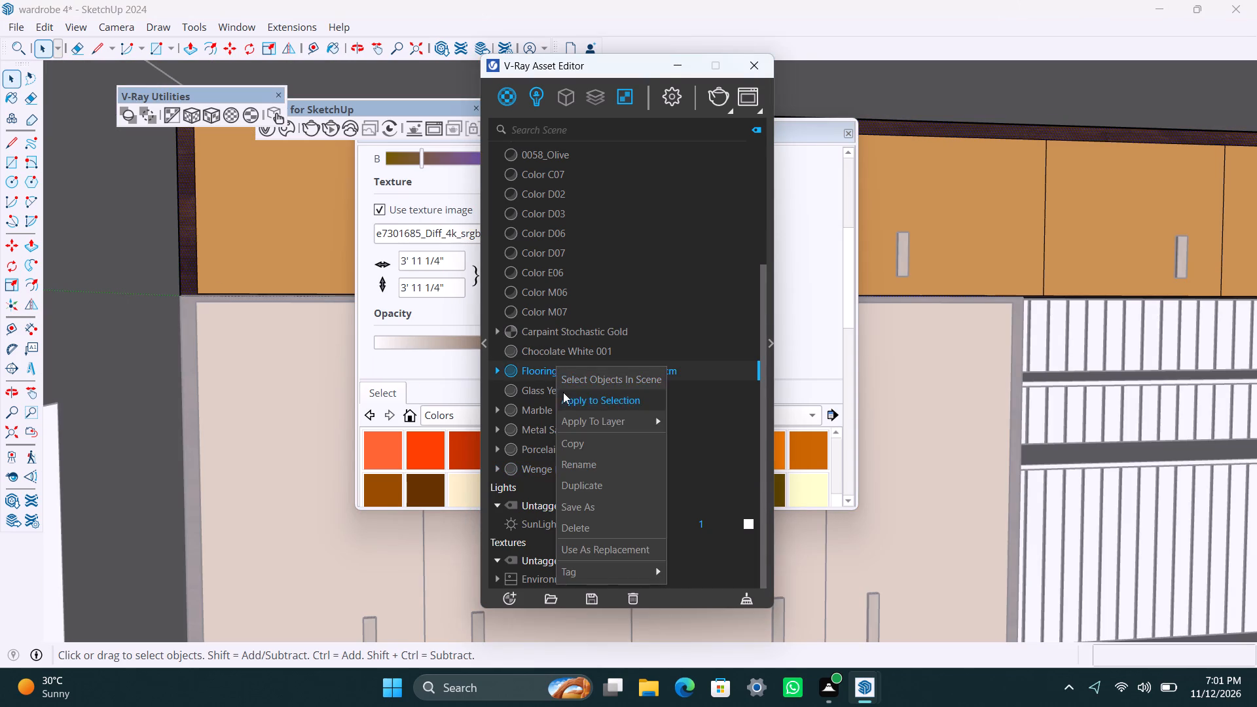
click(208, 115)
click(158, 213)
key(space)
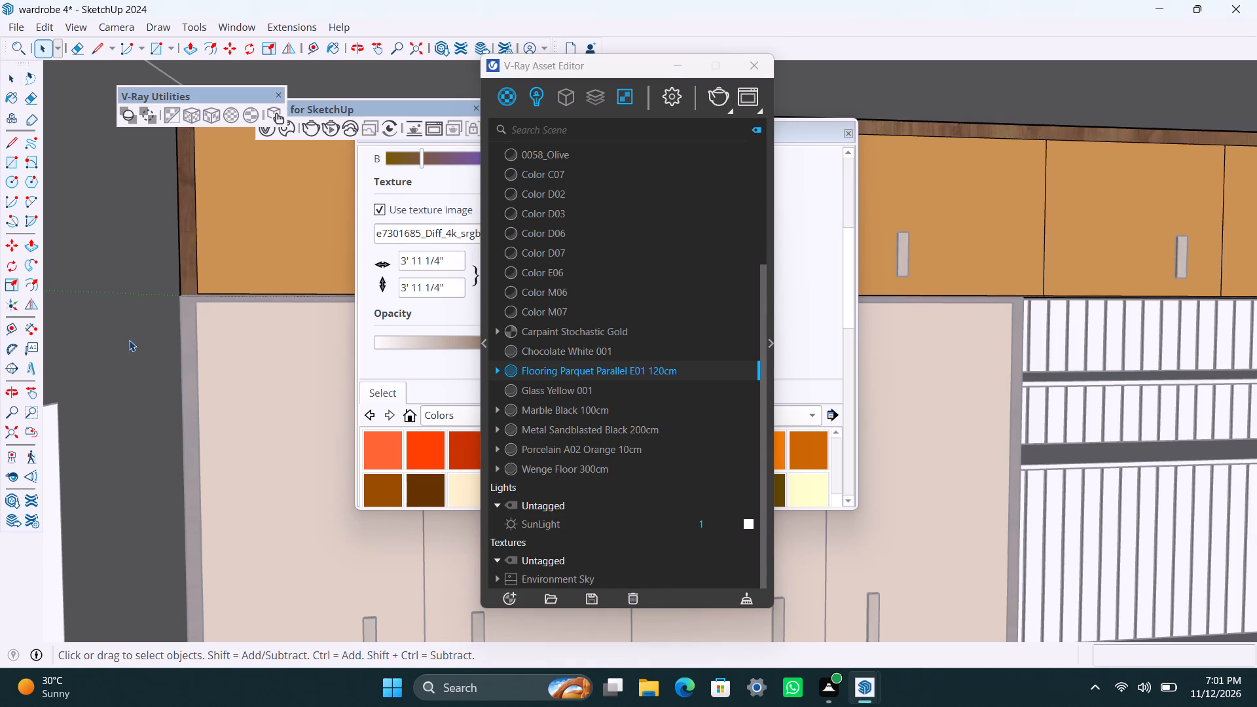
scroll(129, 346, down, 10)
scroll(143, 294, down, 4)
click(75, 131)
Apply Flooring Parquet Parallel E01 120cm to the lower wardrobe's front frame with the same fitted cubic projection, and close the group.
scroll(166, 367, up, 1)
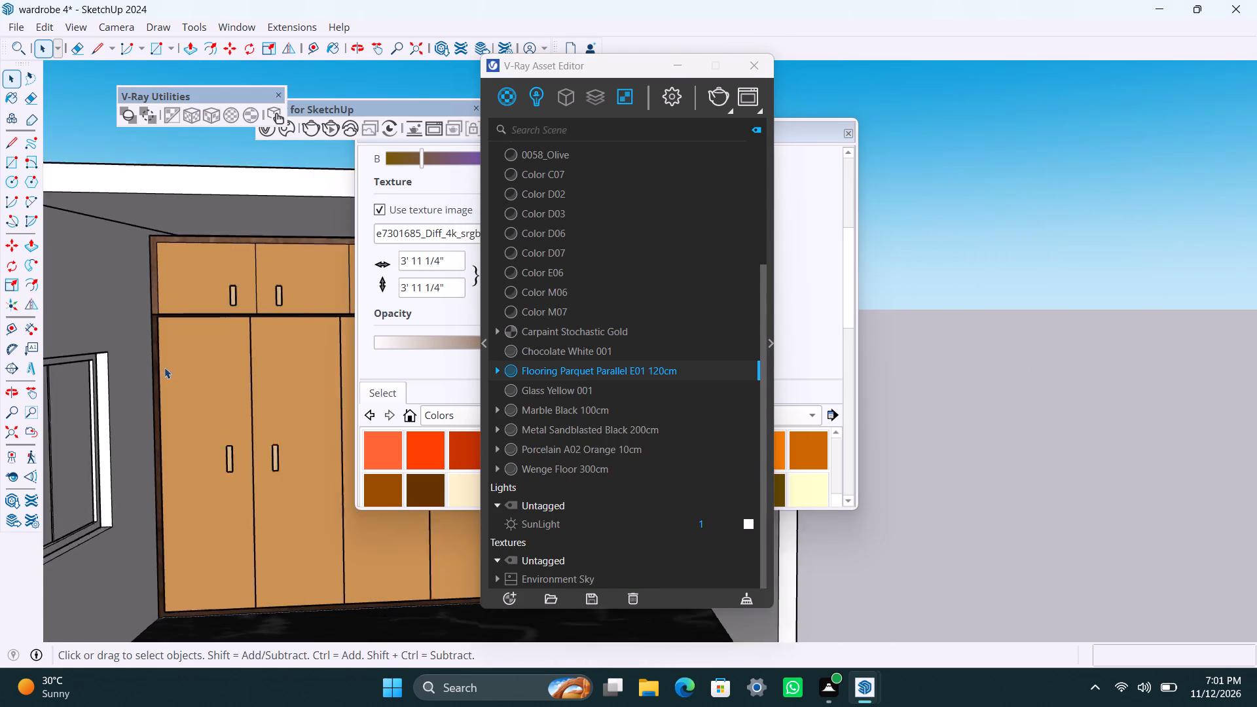
scroll(164, 367, up, 4)
triple_click(157, 321)
click(158, 321)
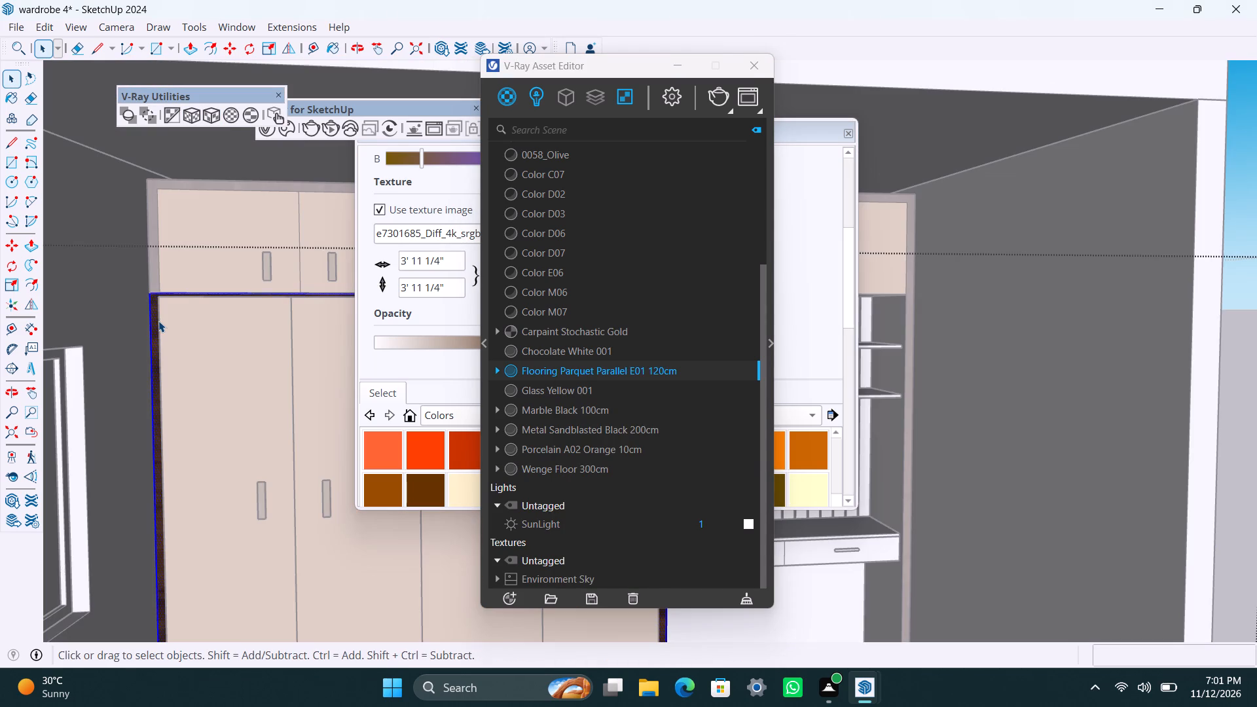
click(157, 315)
scroll(156, 314, up, 3)
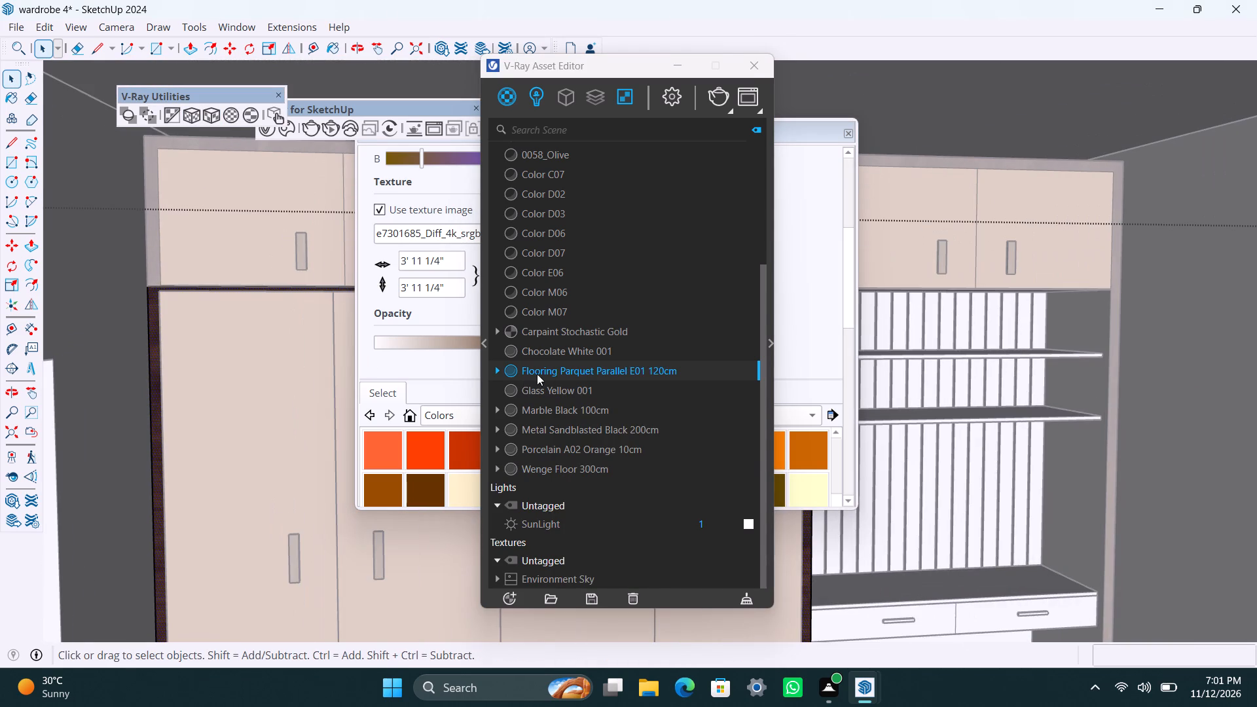
right_click(537, 372)
click(568, 395)
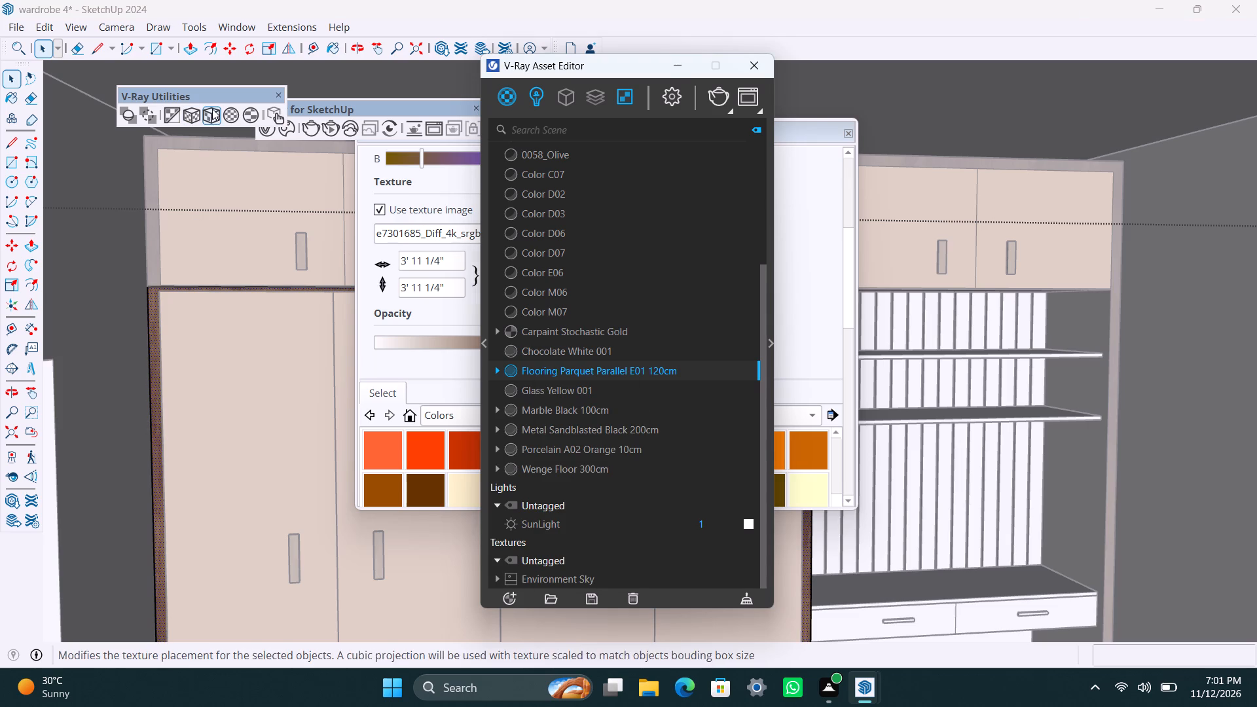
click(212, 109)
scroll(190, 374, down, 14)
click(130, 220)
Examine the wardrobe frames and the open shelving unit beside them from several angles.
scroll(198, 352, up, 2)
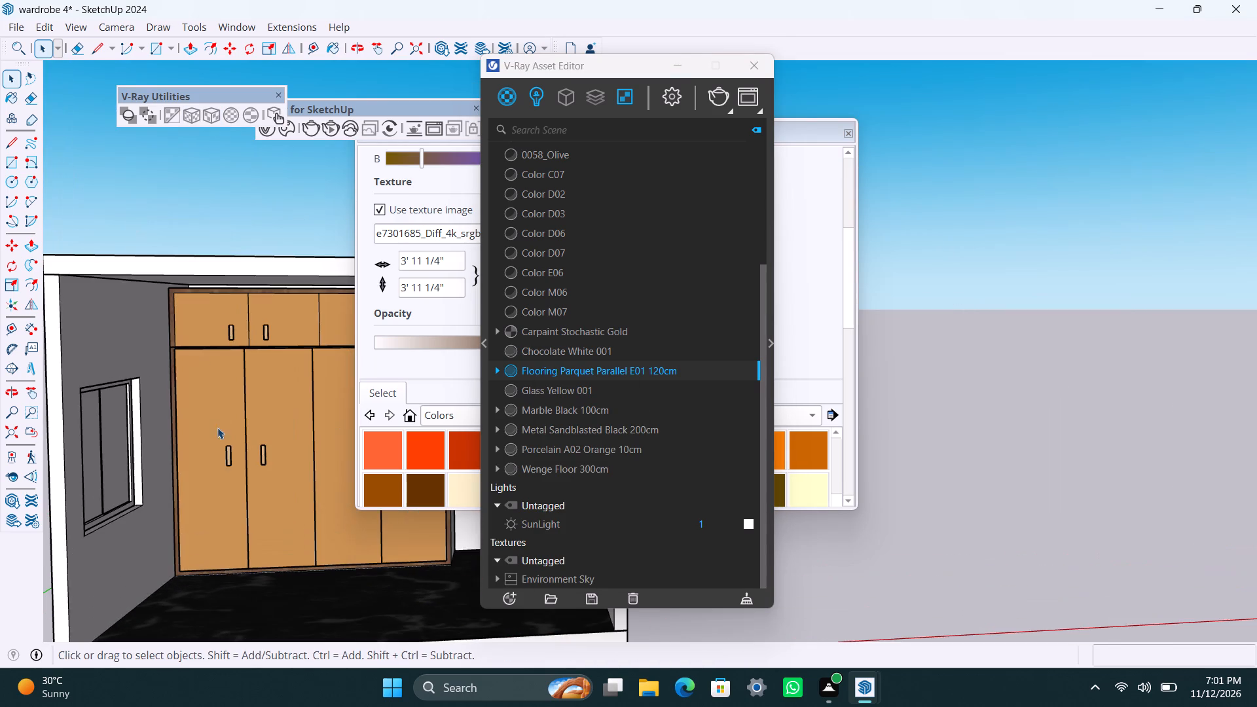
middle_drag(245, 437, 155, 454)
scroll(155, 462, down, 2)
shift+middle_drag(225, 524, 154, 509)
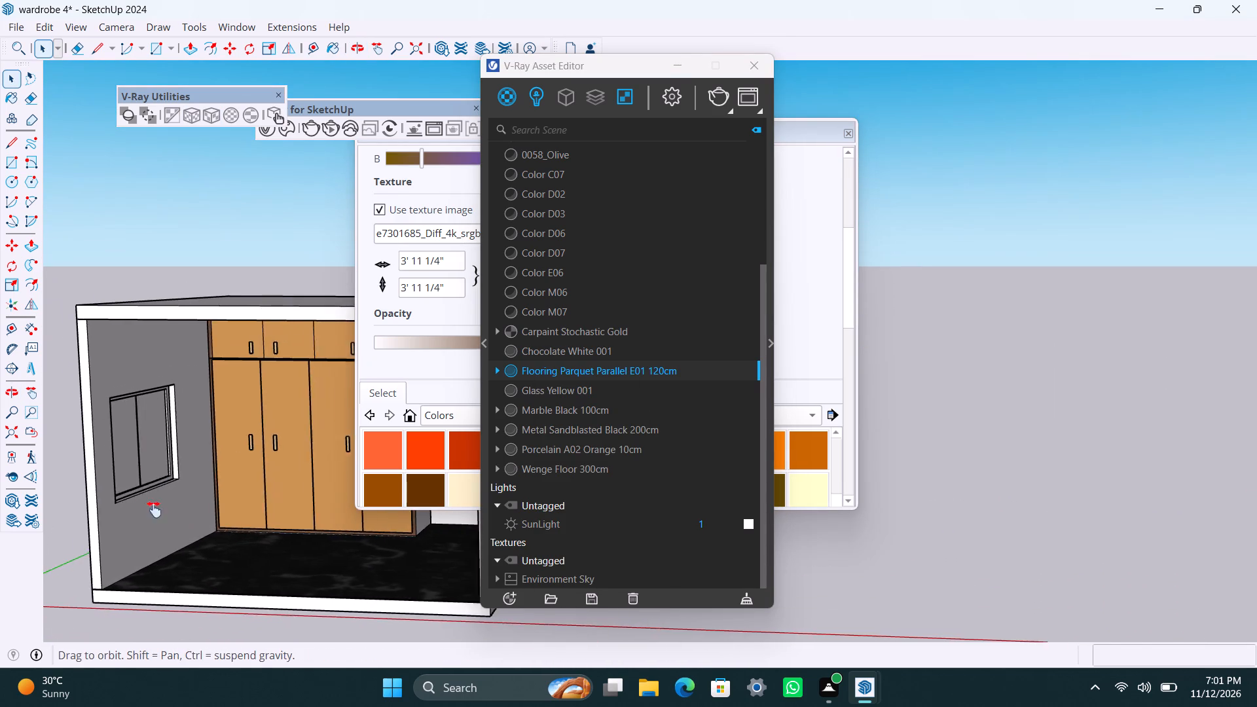
shift+middle_drag(154, 509, 85, 490)
scroll(223, 484, up, 3)
middle_drag(249, 532, 369, 553)
scroll(321, 517, up, 1)
shift+middle_drag(302, 510, 276, 507)
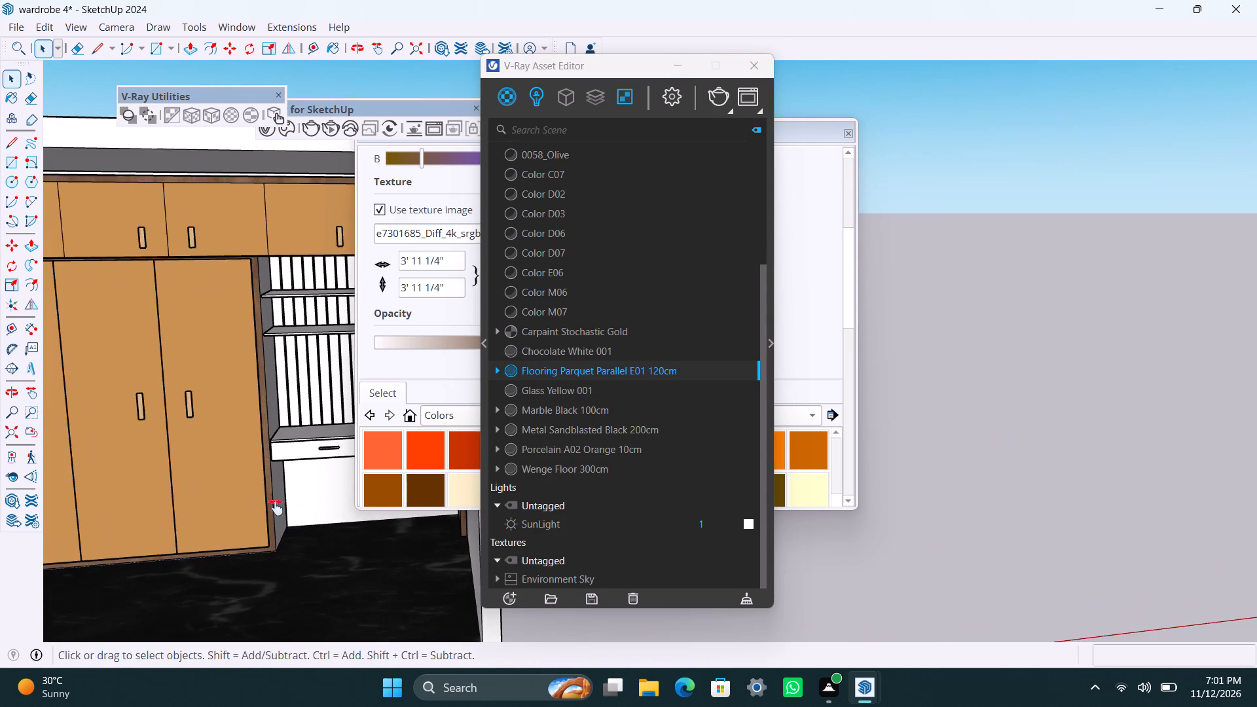
shift+middle_drag(276, 507, 177, 505)
scroll(257, 471, up, 2)
middle_drag(255, 472, 283, 479)
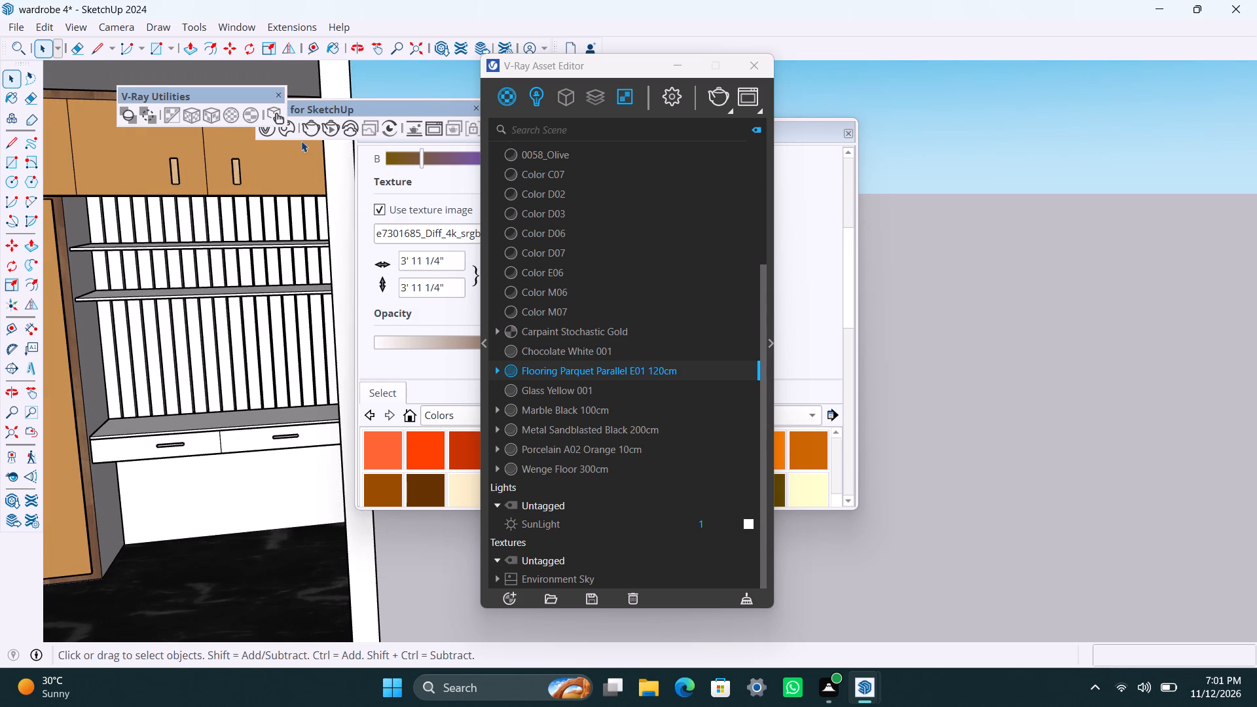
Import Wood Tiles Dark Shiny 02 100cm from the Chaos Cosmos Wood flooring materials into the scene, and minimize the browser.
click(295, 132)
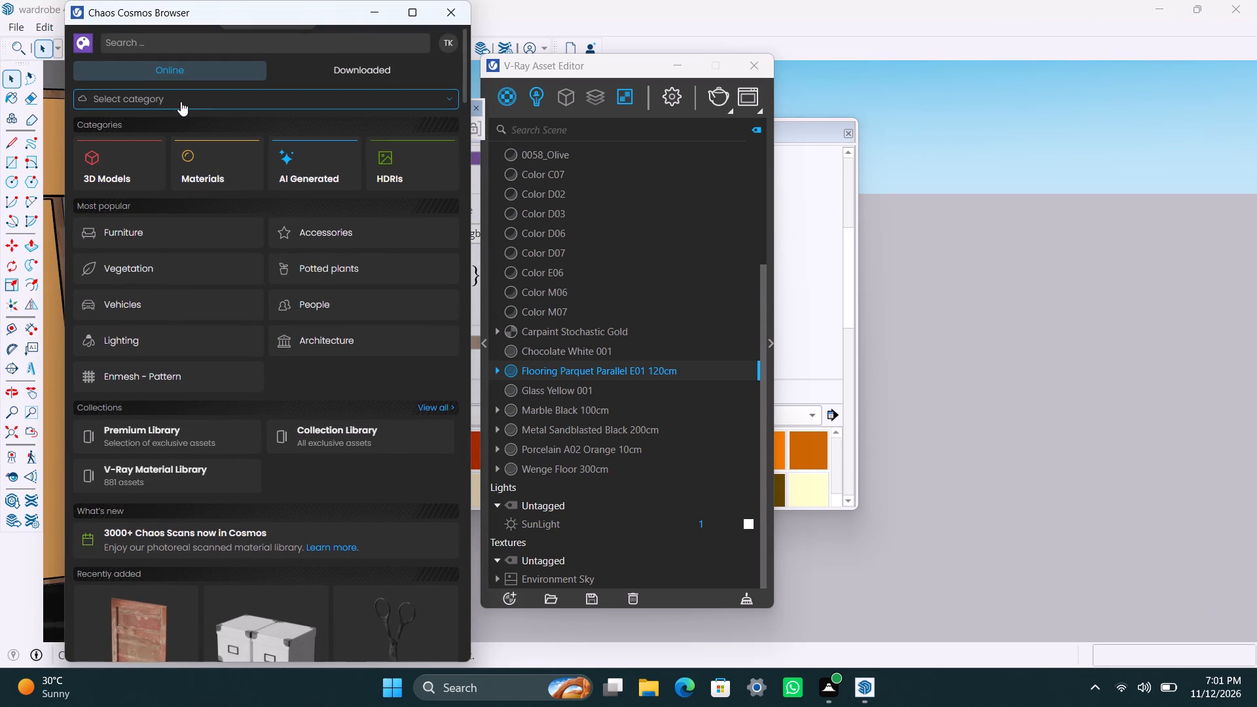
click(181, 101)
click(143, 151)
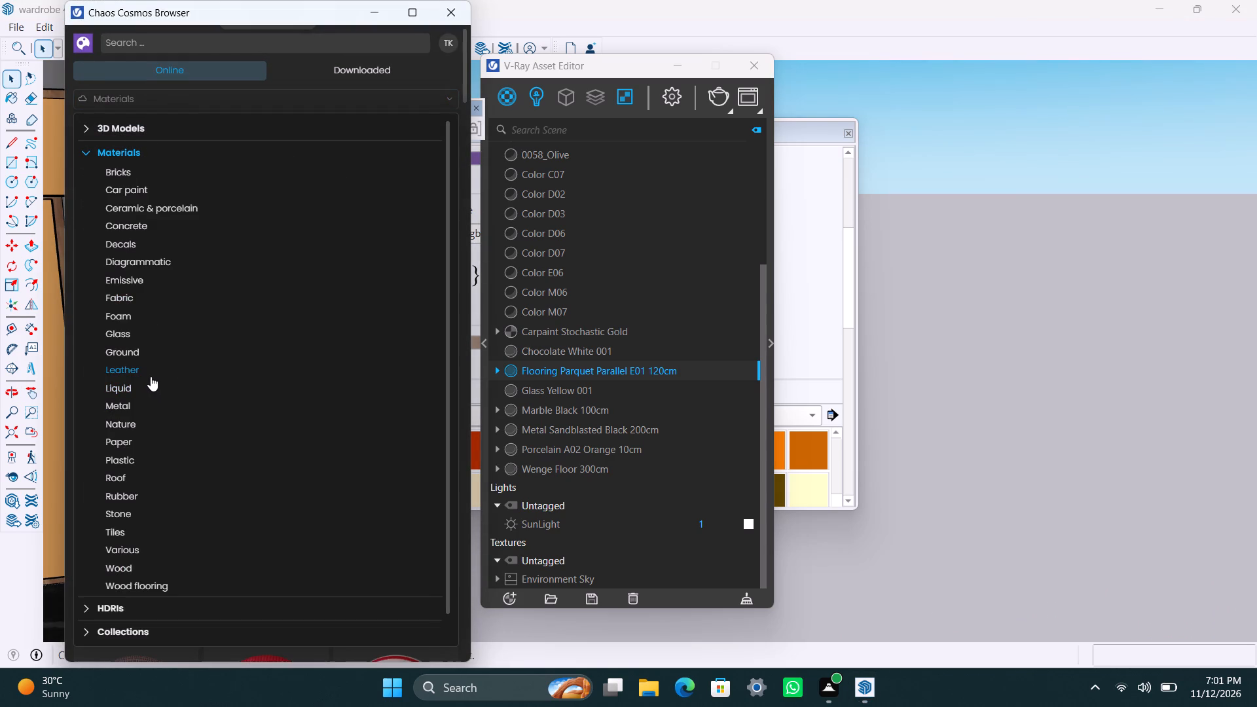
click(122, 578)
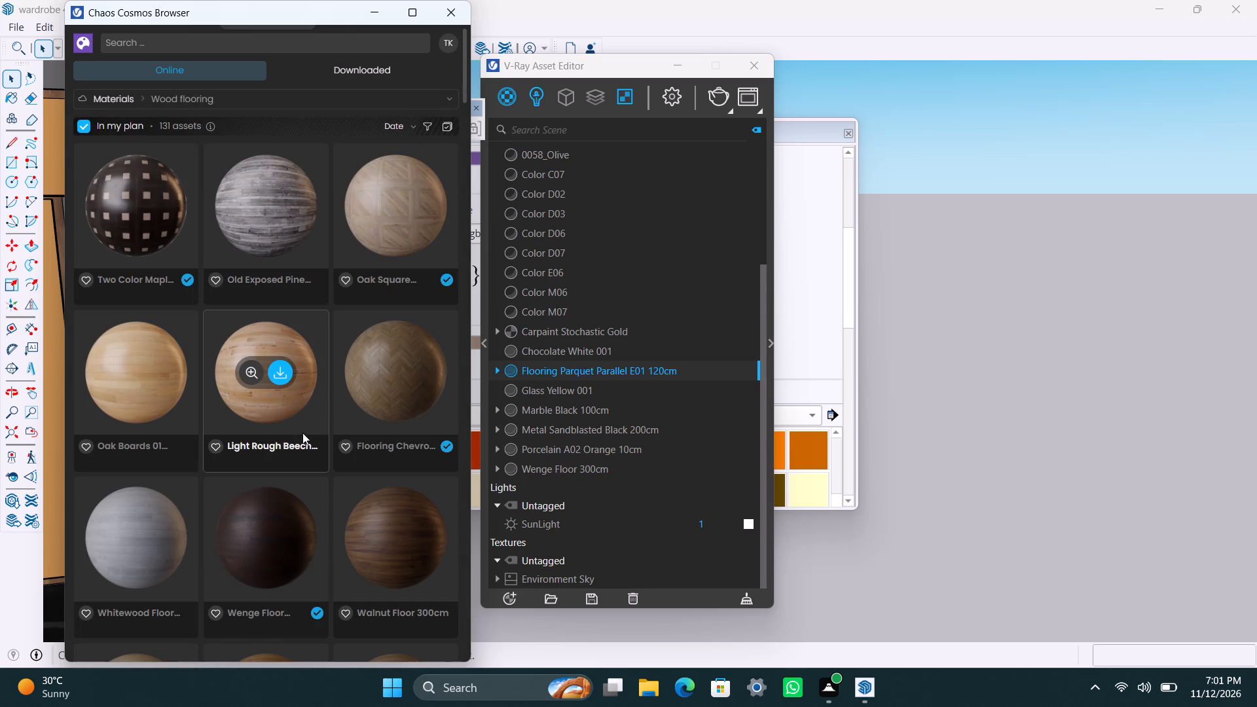
drag(302, 433, 284, 436)
scroll(415, 601, down, 3)
scroll(297, 539, down, 4)
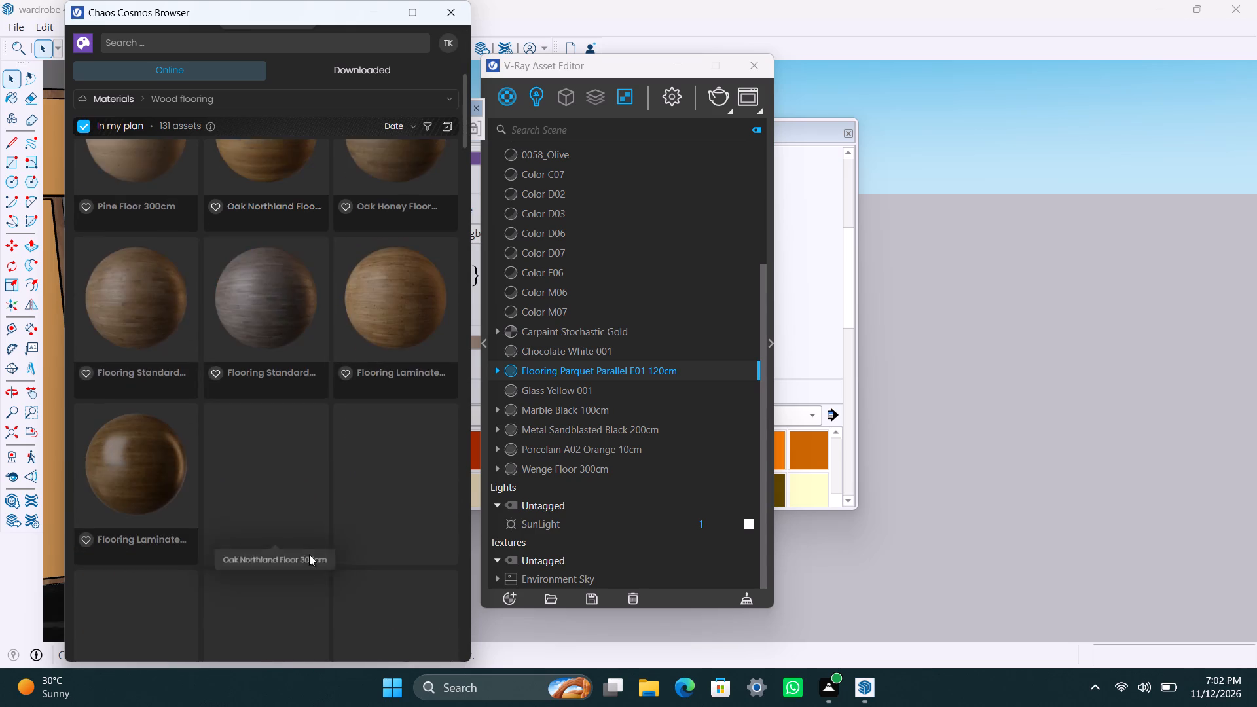
scroll(309, 554, down, 3)
scroll(371, 439, down, 3)
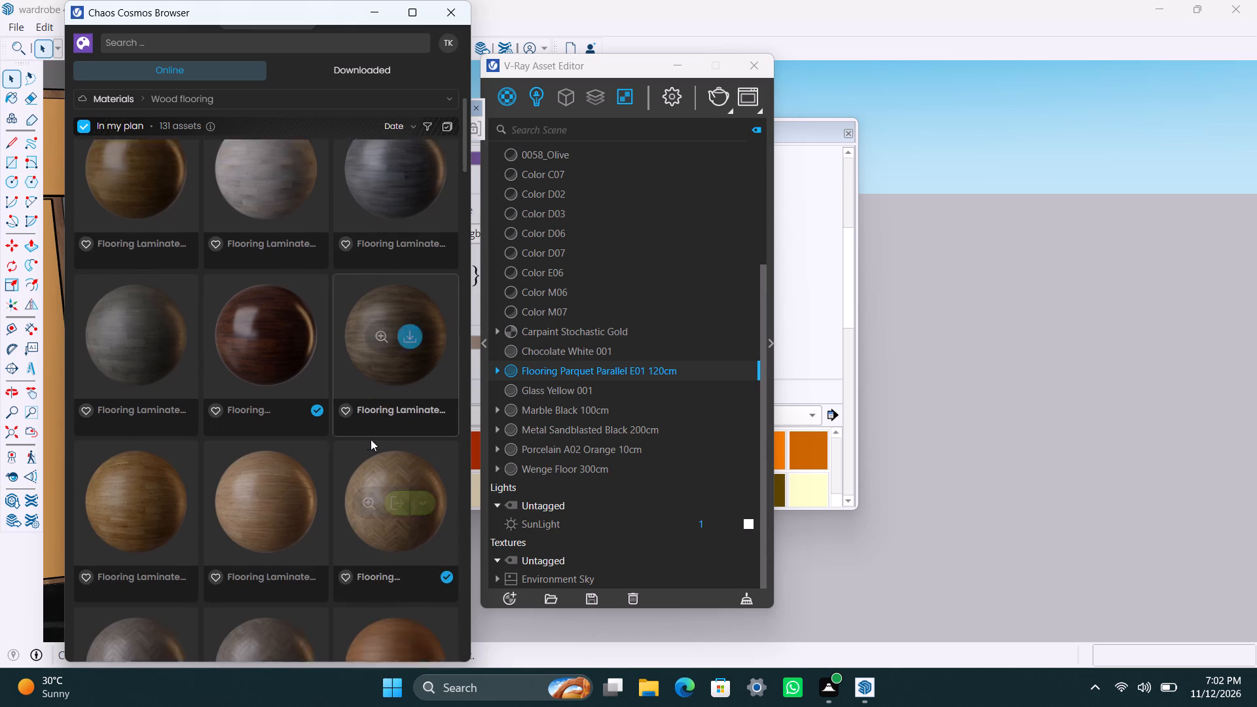
scroll(299, 509, down, 15)
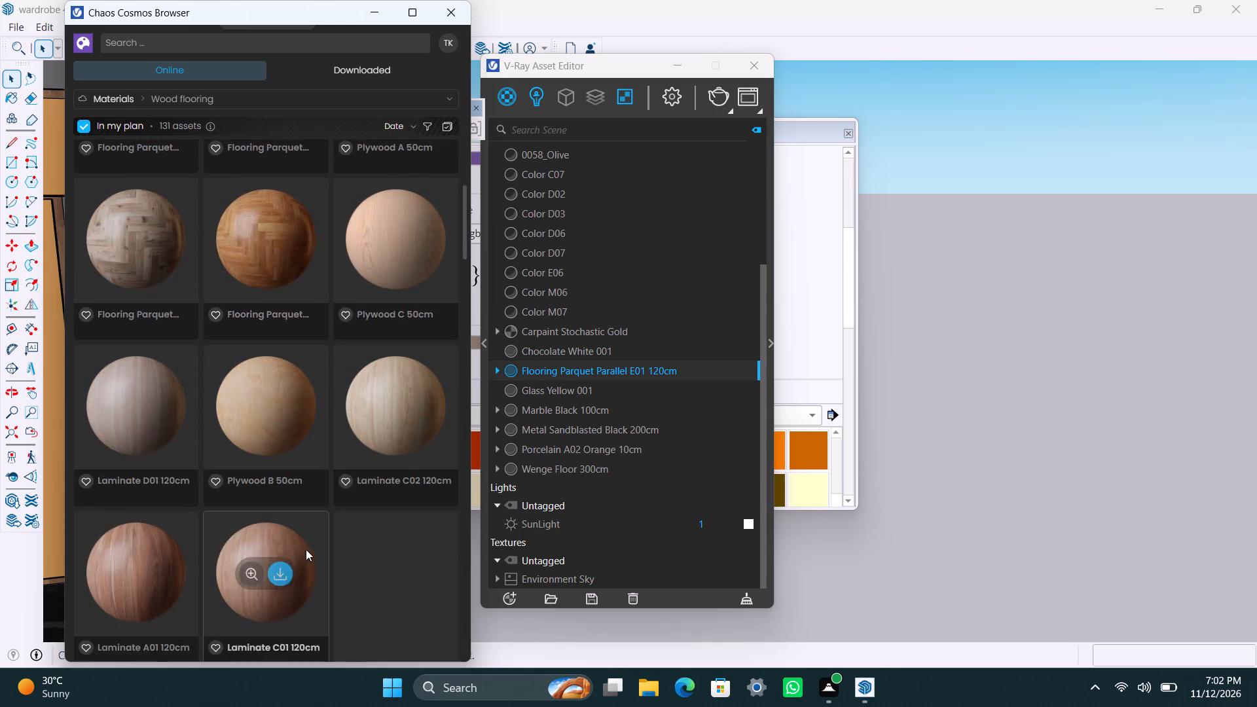
scroll(318, 538, down, 9)
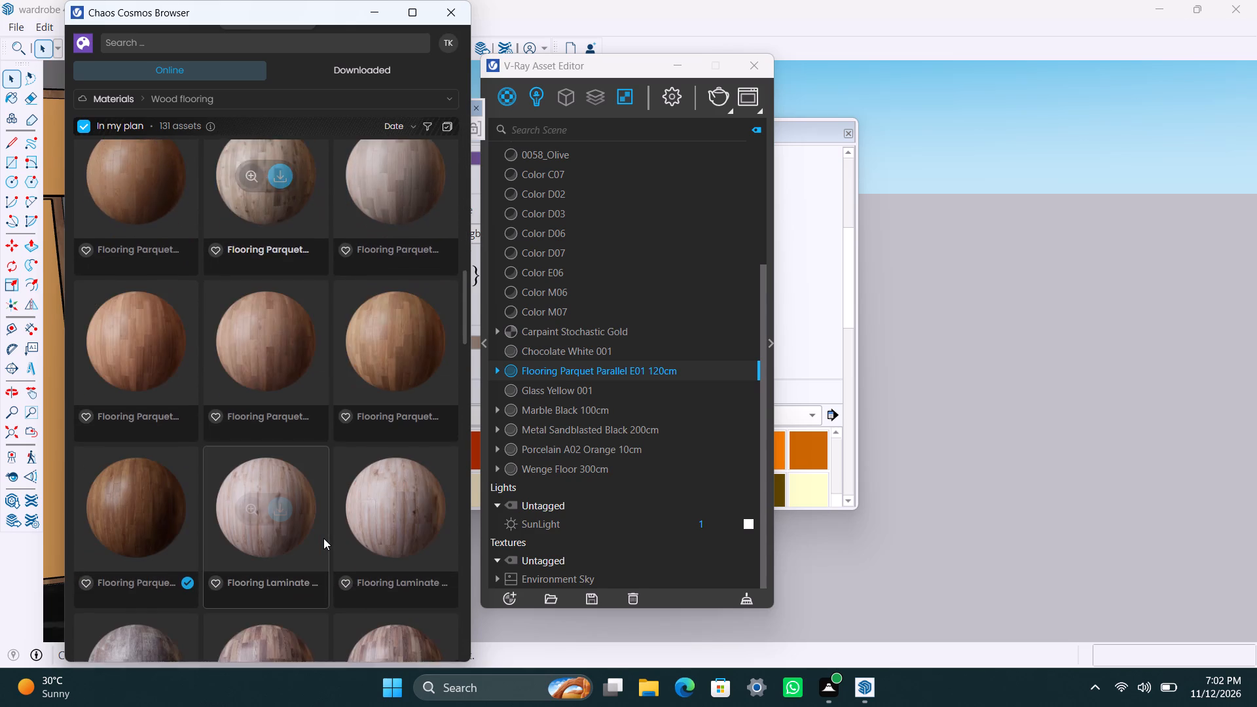
scroll(323, 538, down, 7)
scroll(378, 521, down, 8)
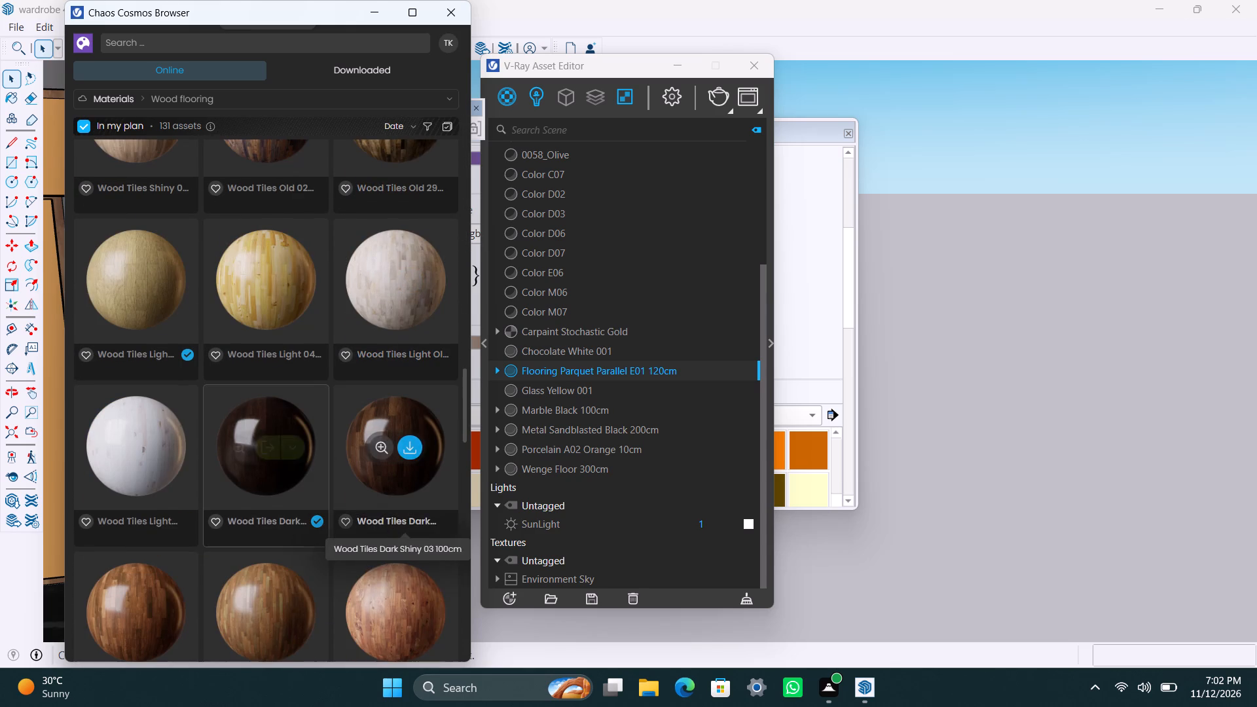
click(271, 450)
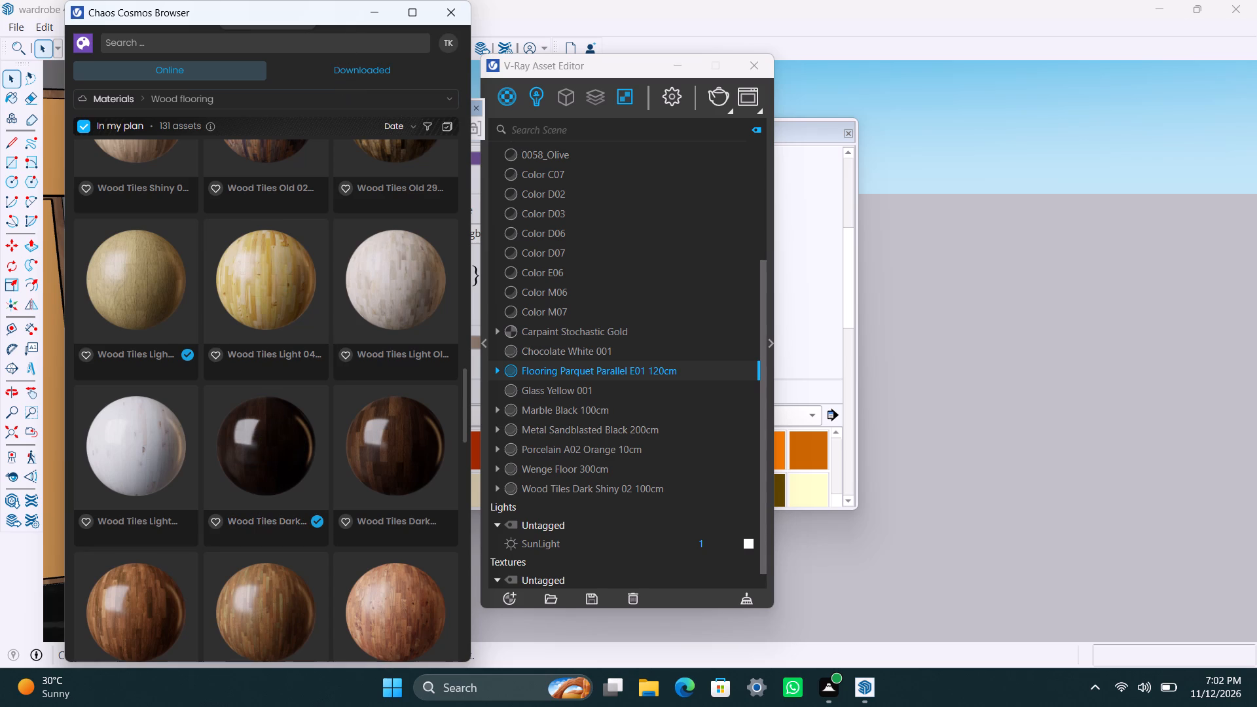
click(361, 14)
Apply Wood Tiles Dark Shiny 02 100cm to the leftmost strip of the shelving unit's back panel with fitted cubic projection.
scroll(128, 346, up, 1)
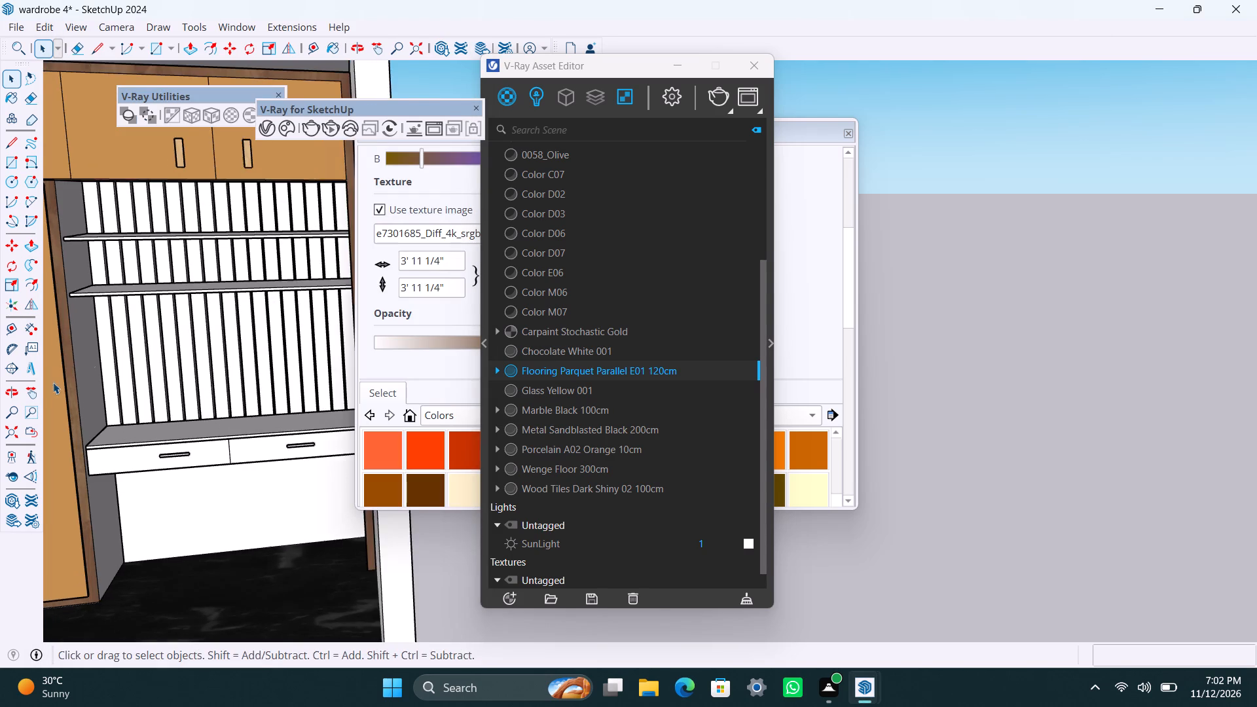
scroll(53, 382, up, 1)
shift+middle_drag(139, 412, 217, 417)
scroll(215, 395, up, 3)
click(191, 356)
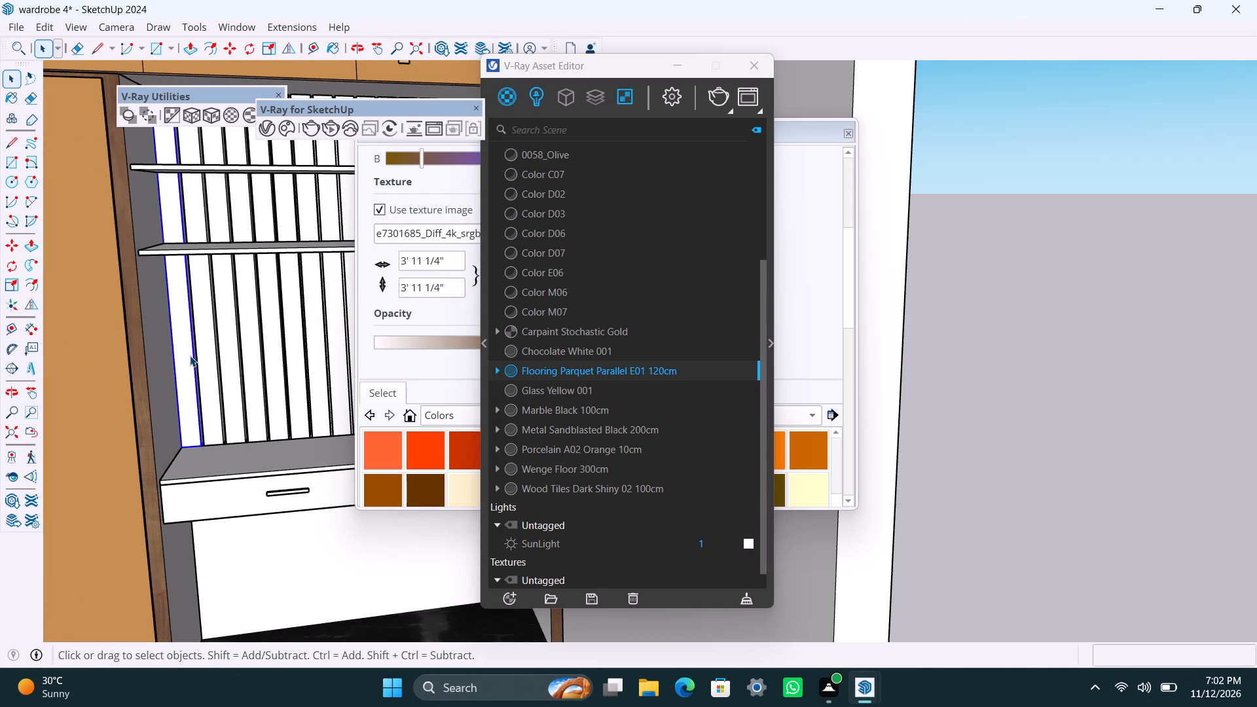
right_click(587, 369)
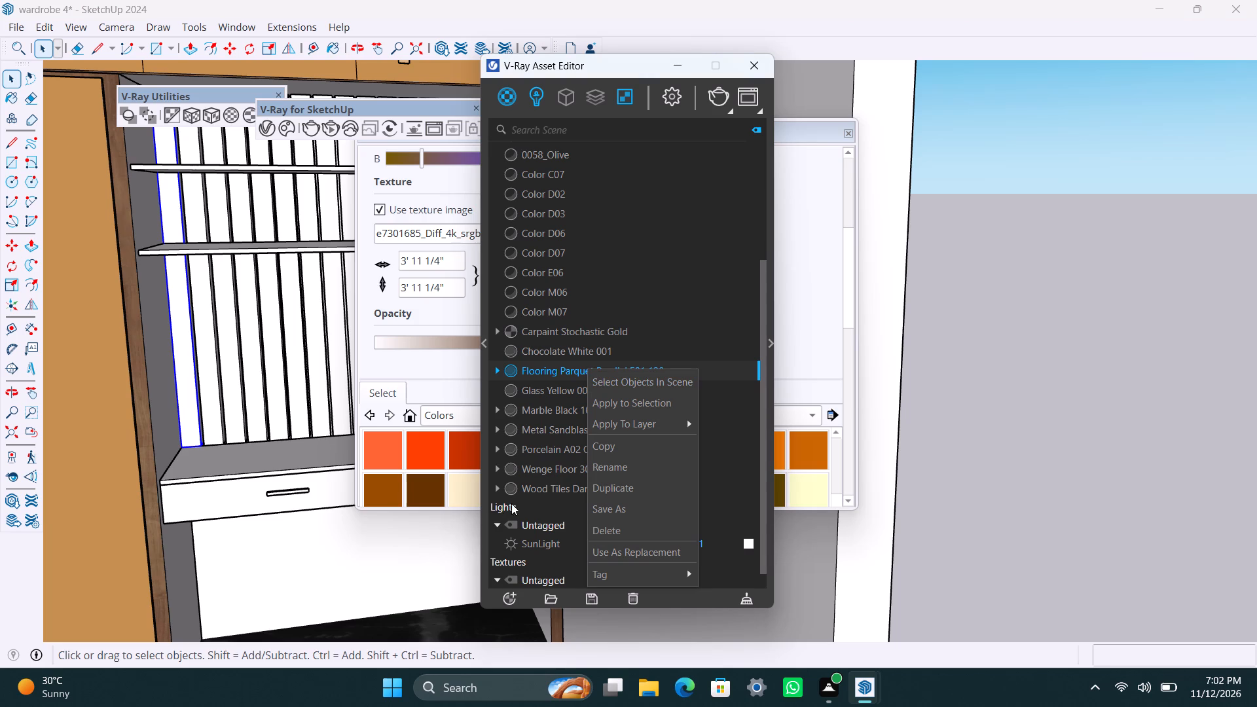
click(558, 488)
right_click(558, 486)
click(647, 297)
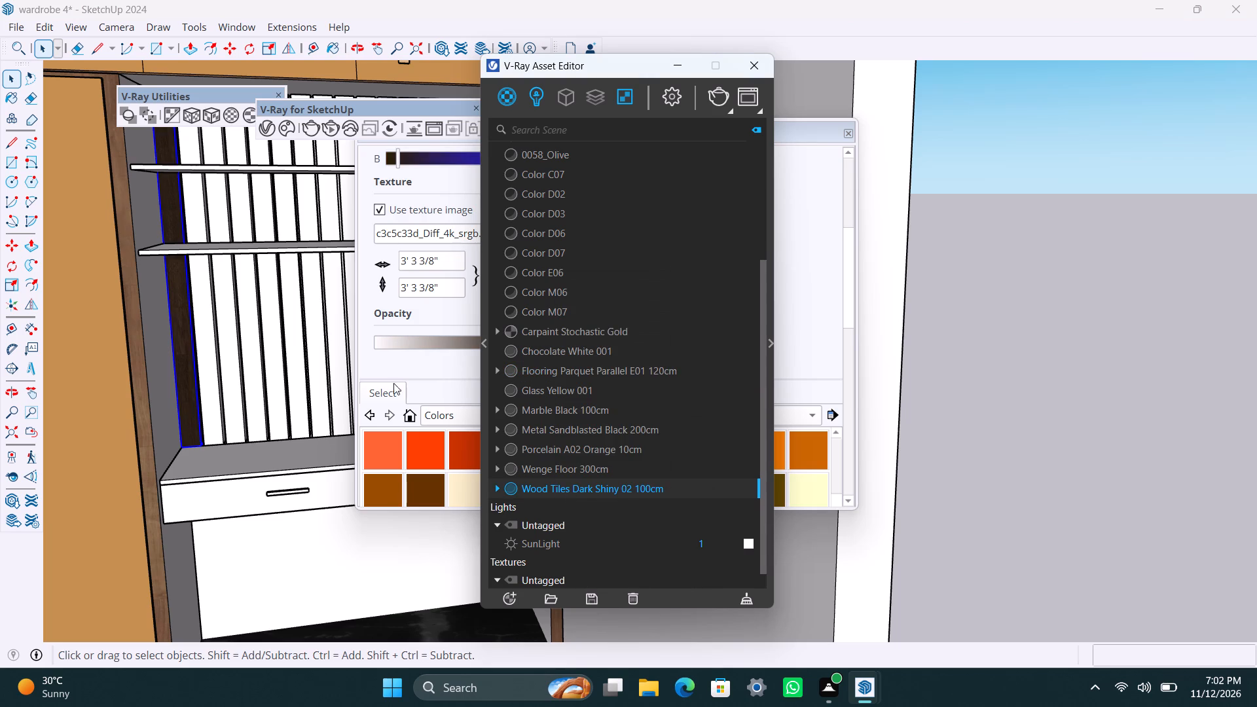
click(210, 112)
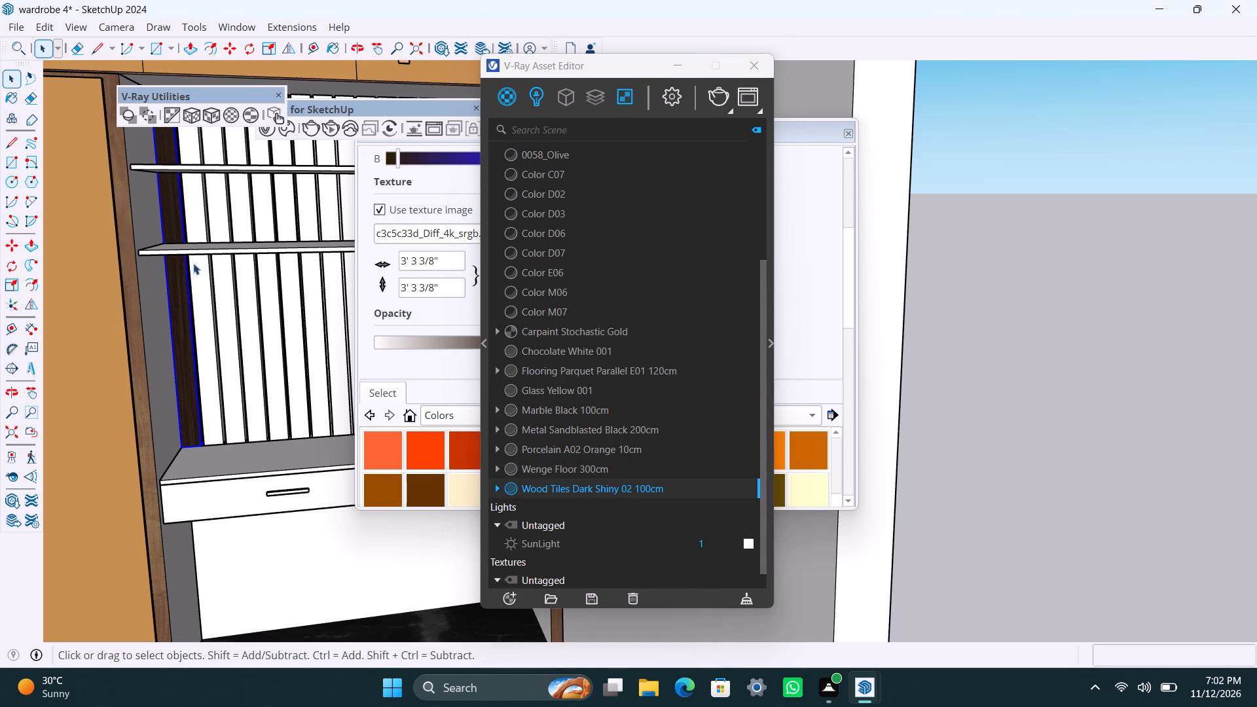
Apply Wood Tiles Dark Shiny 02 100cm with fitted cubic projection to the second, third and fourth back-panel strips, one at a time.
click(200, 276)
right_click(581, 494)
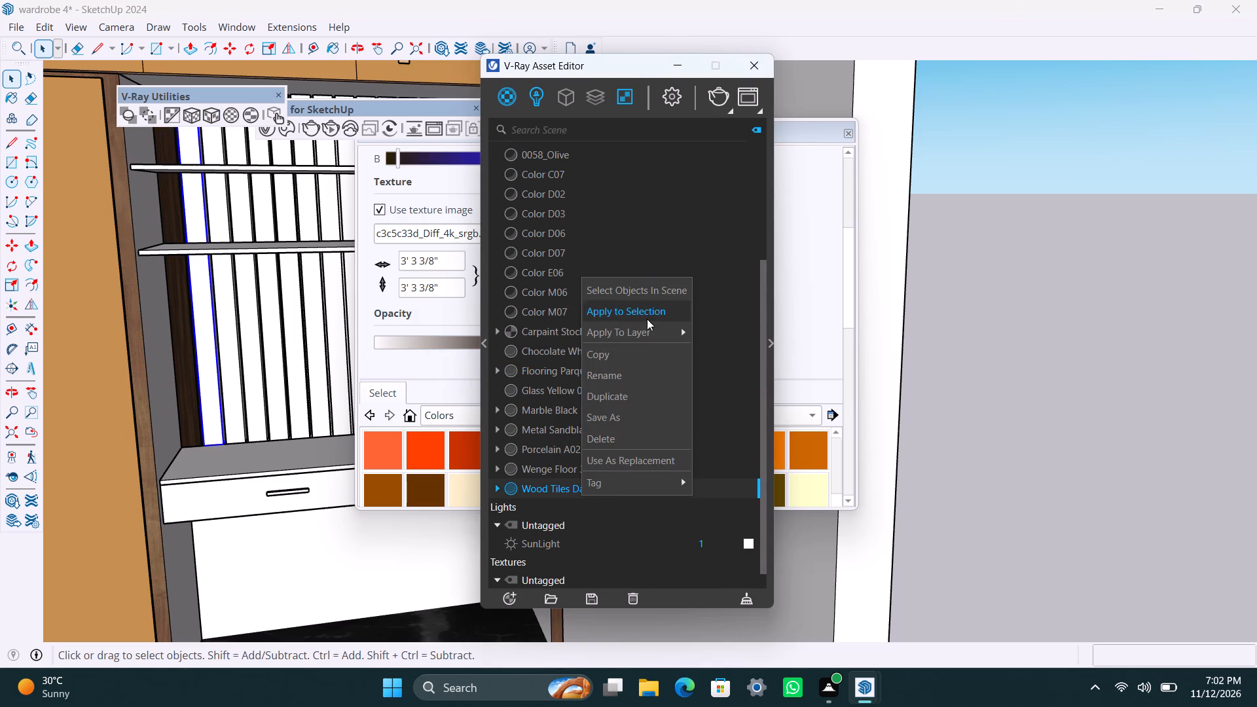
click(647, 319)
click(212, 111)
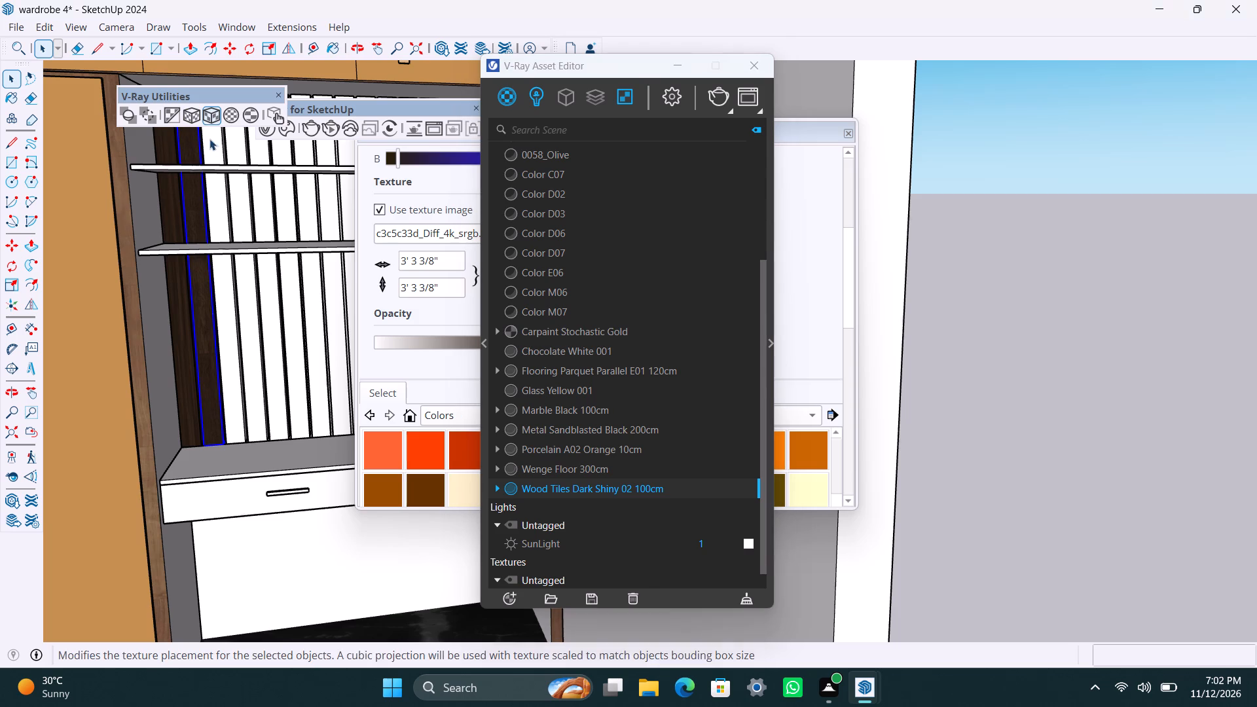
click(228, 325)
right_click(542, 494)
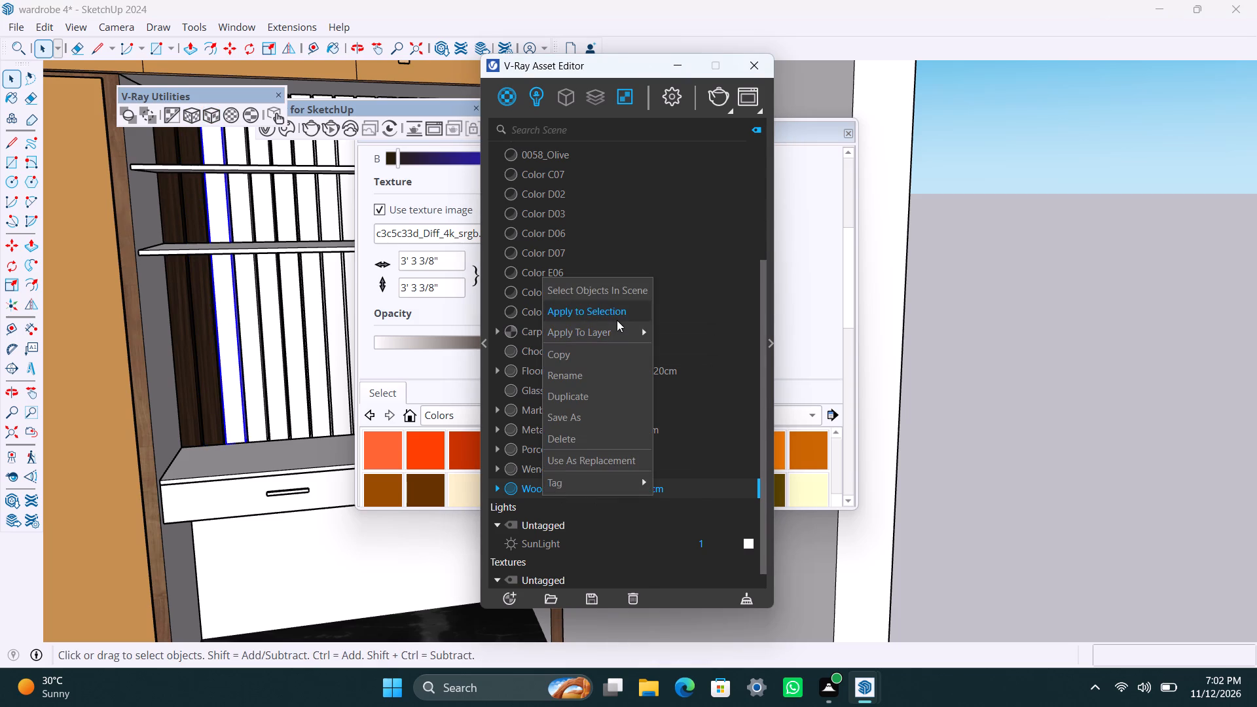
click(617, 320)
click(211, 113)
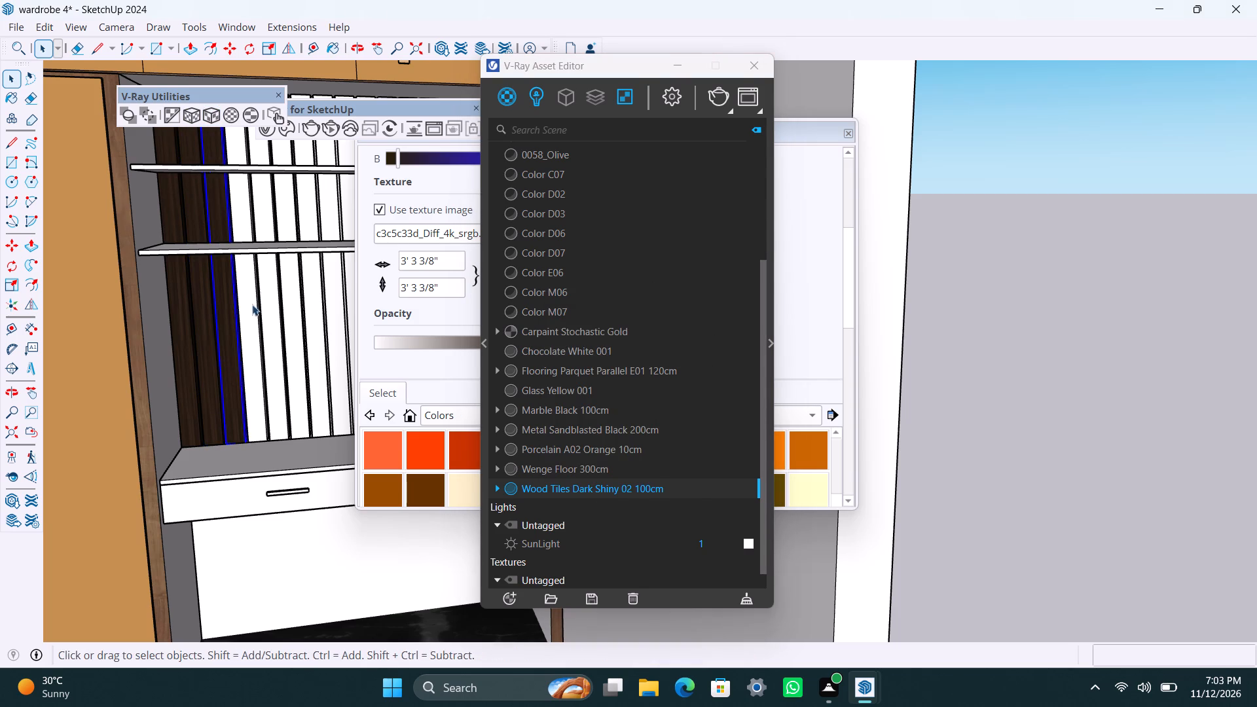
click(249, 308)
right_click(602, 489)
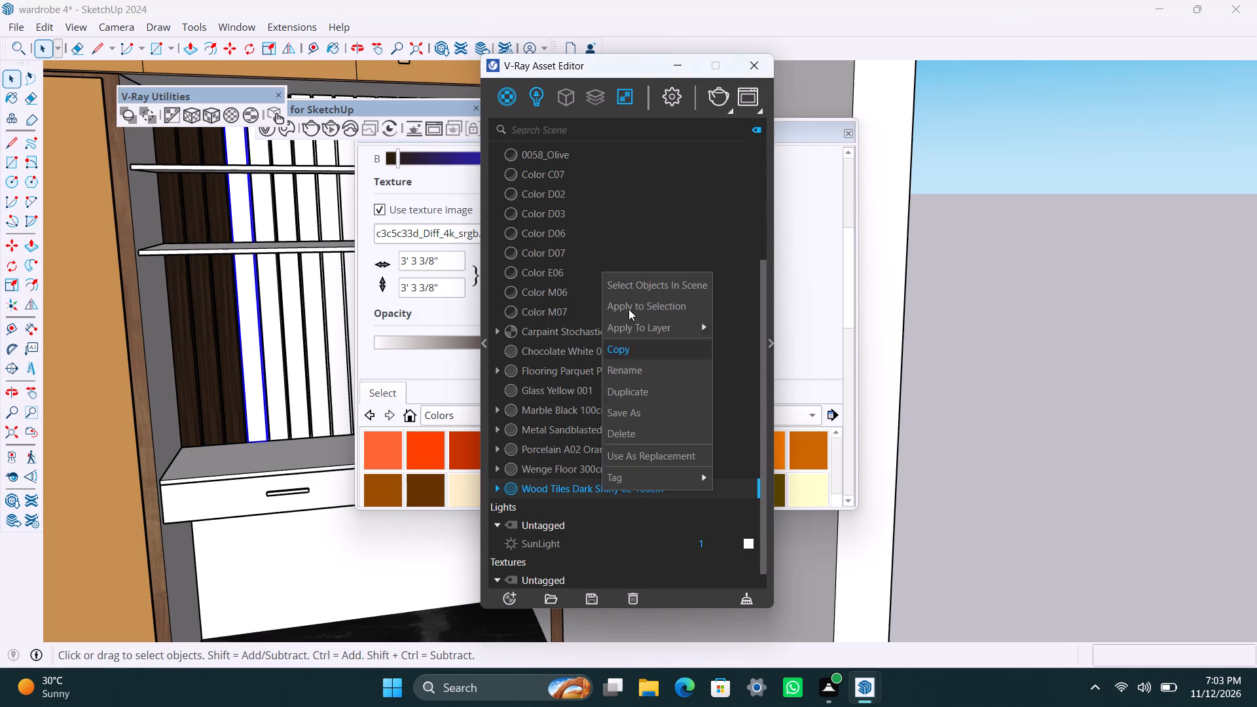
click(632, 296)
click(215, 118)
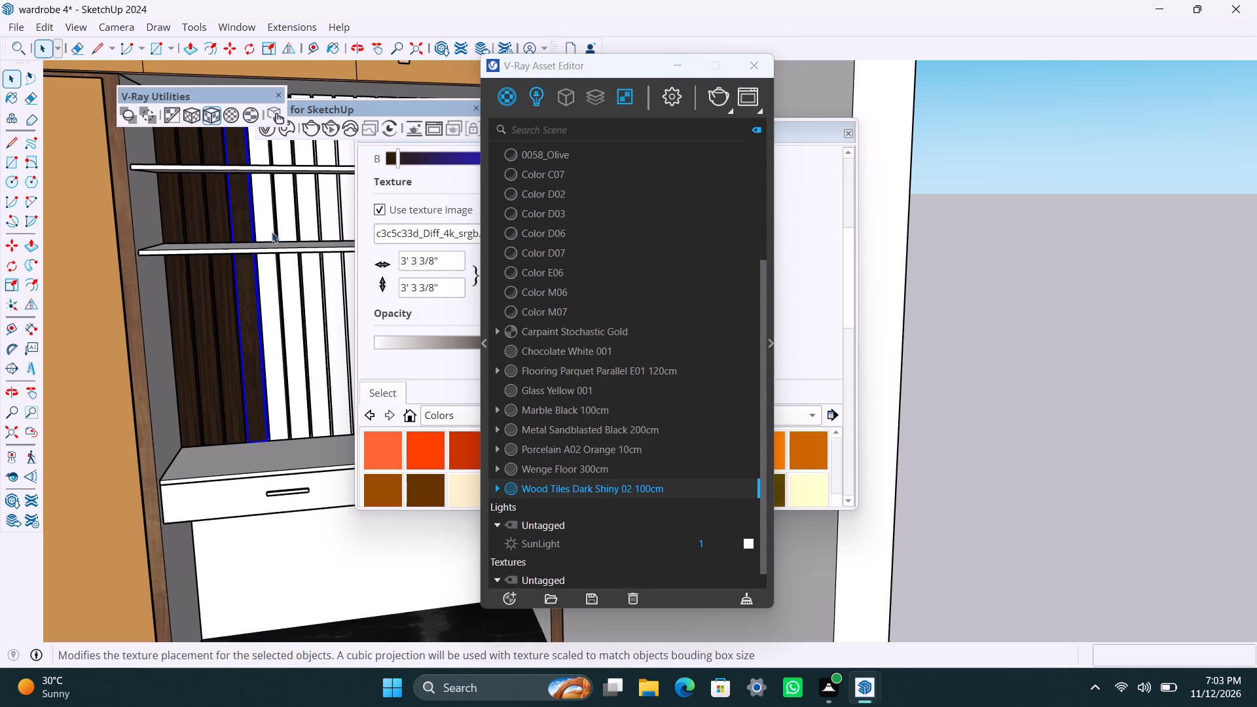
Apply Wood Tiles Dark Shiny 02 100cm with fitted cubic projection to the fifth and sixth back-panel strips, one at a time.
click(276, 325)
right_click(603, 485)
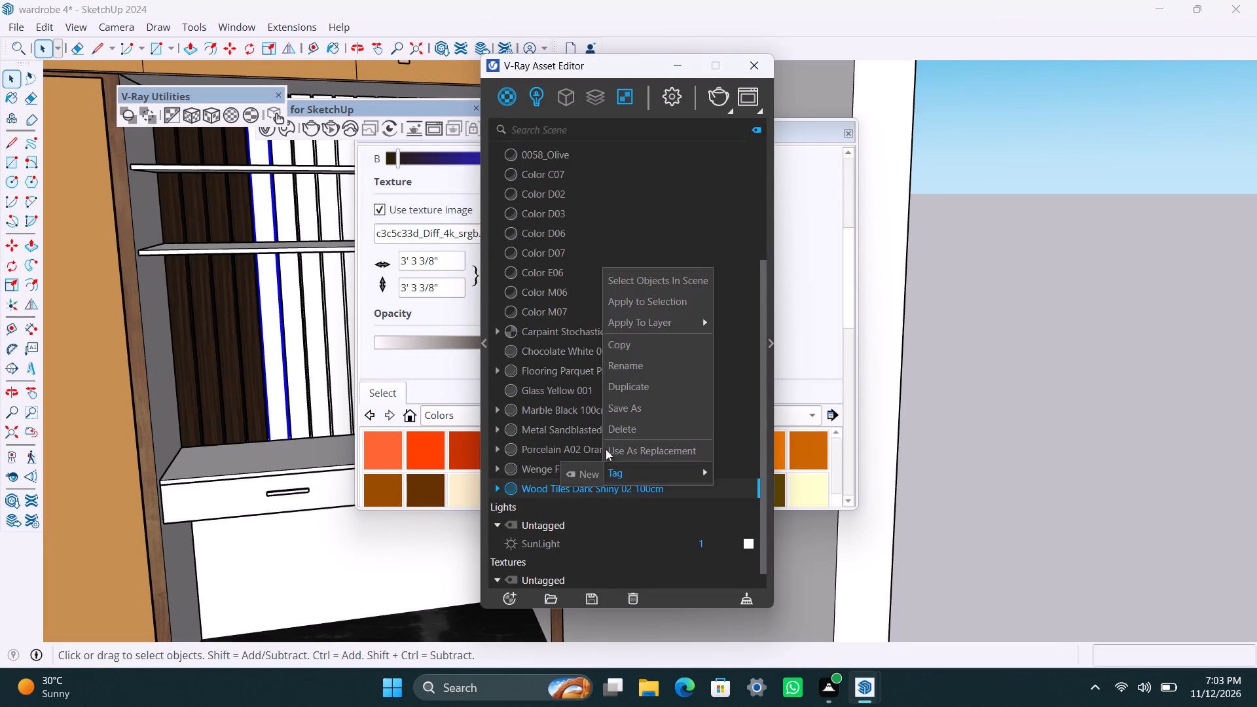
click(619, 306)
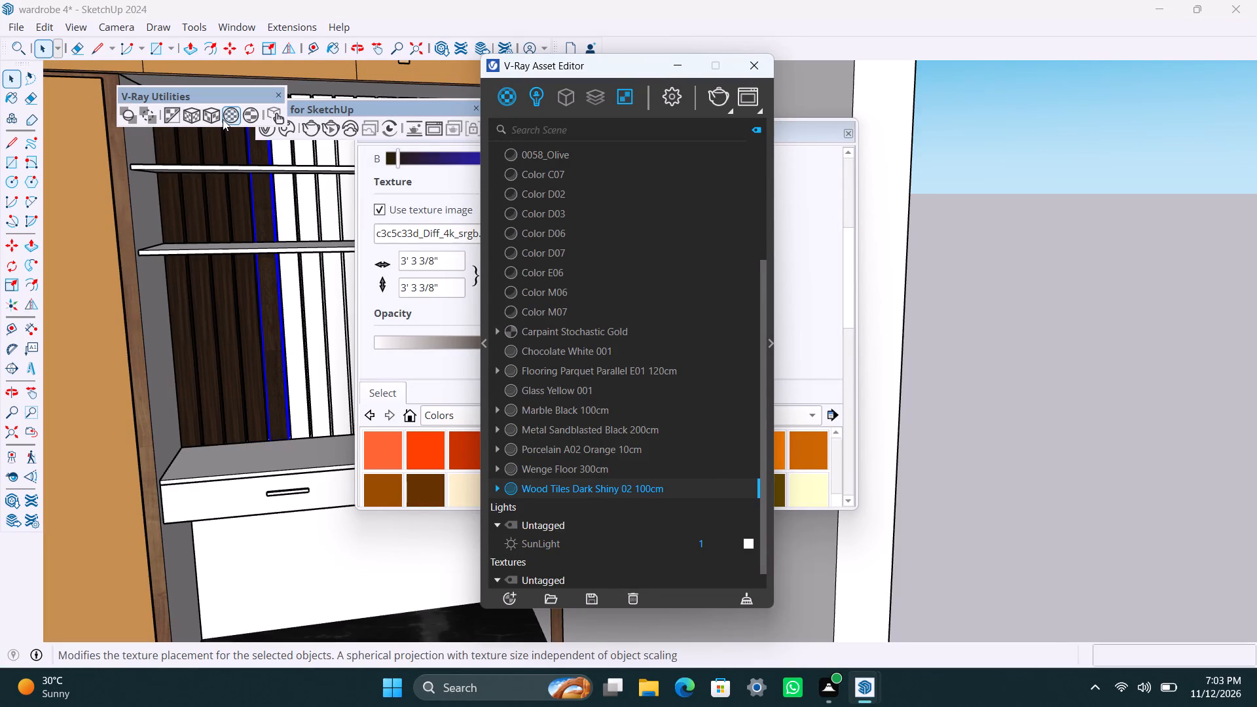
click(216, 118)
click(292, 312)
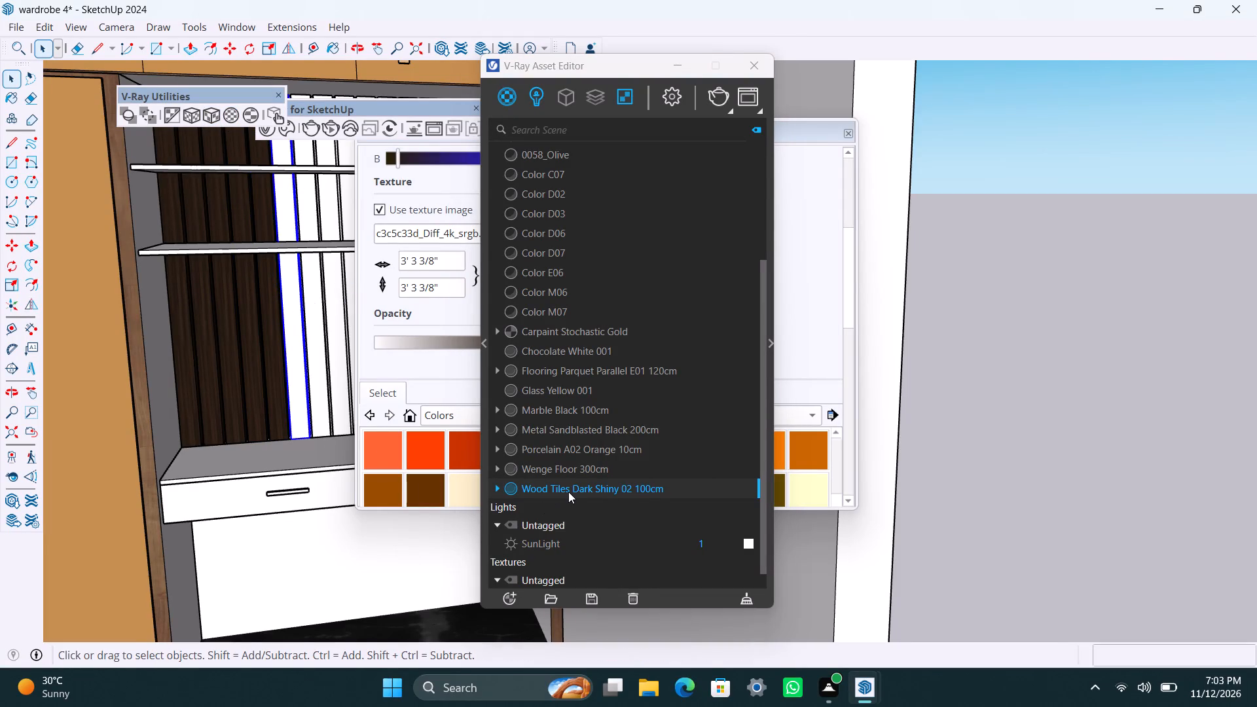
right_click(568, 492)
click(616, 300)
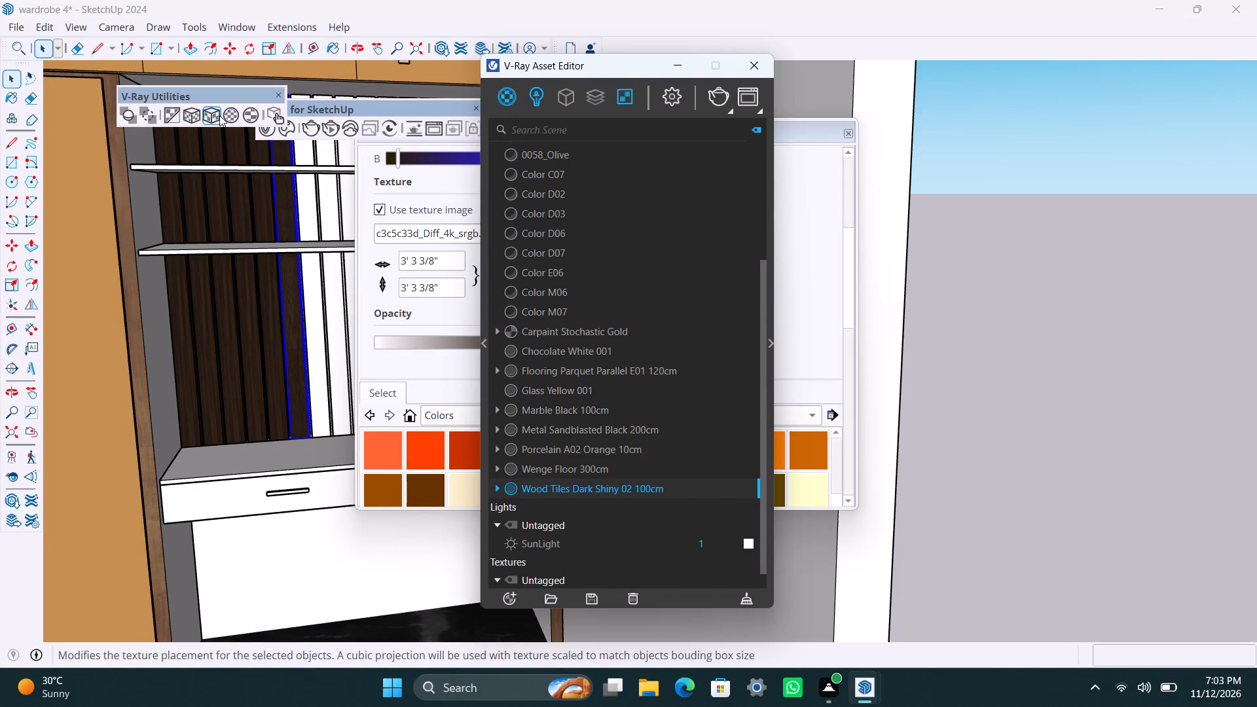
click(219, 115)
Apply Wood Tiles Dark Shiny 02 100cm with fitted cubic projection to the seventh and eighth back-panel strips, one at a time.
scroll(239, 350, down, 2)
shift+middle_drag(256, 373, 200, 373)
scroll(239, 401, up, 2)
click(253, 403)
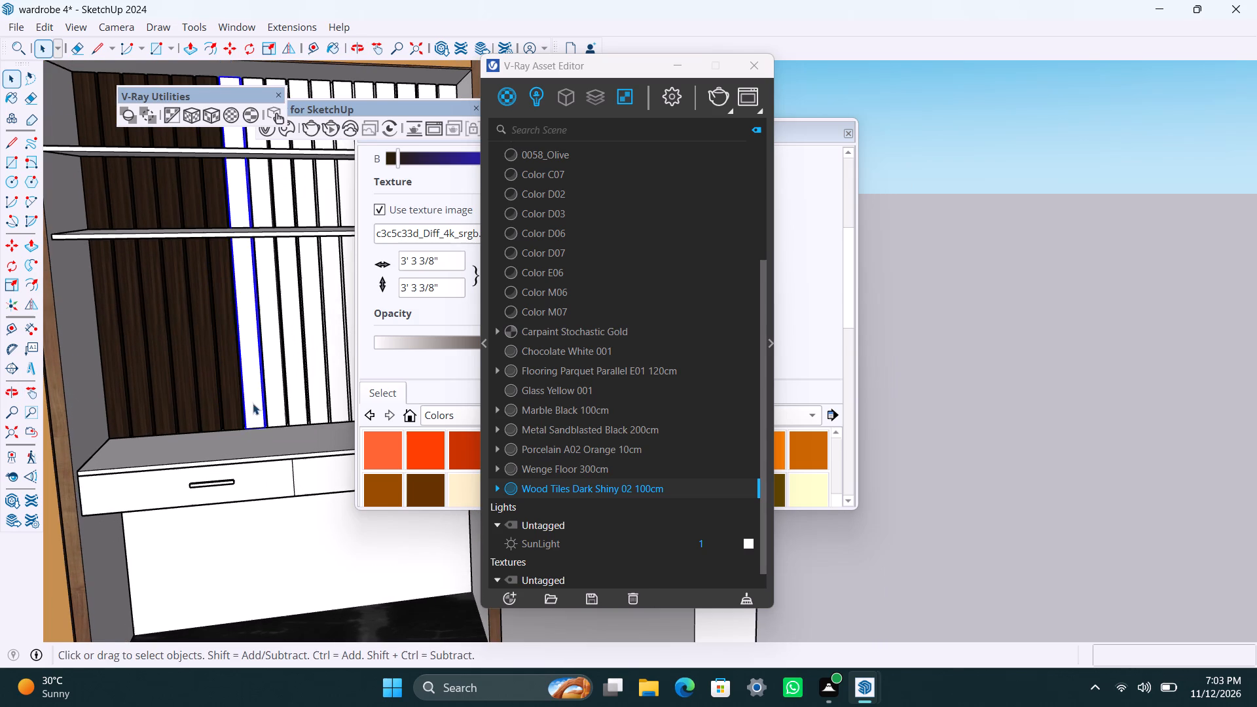
right_click(540, 494)
click(596, 306)
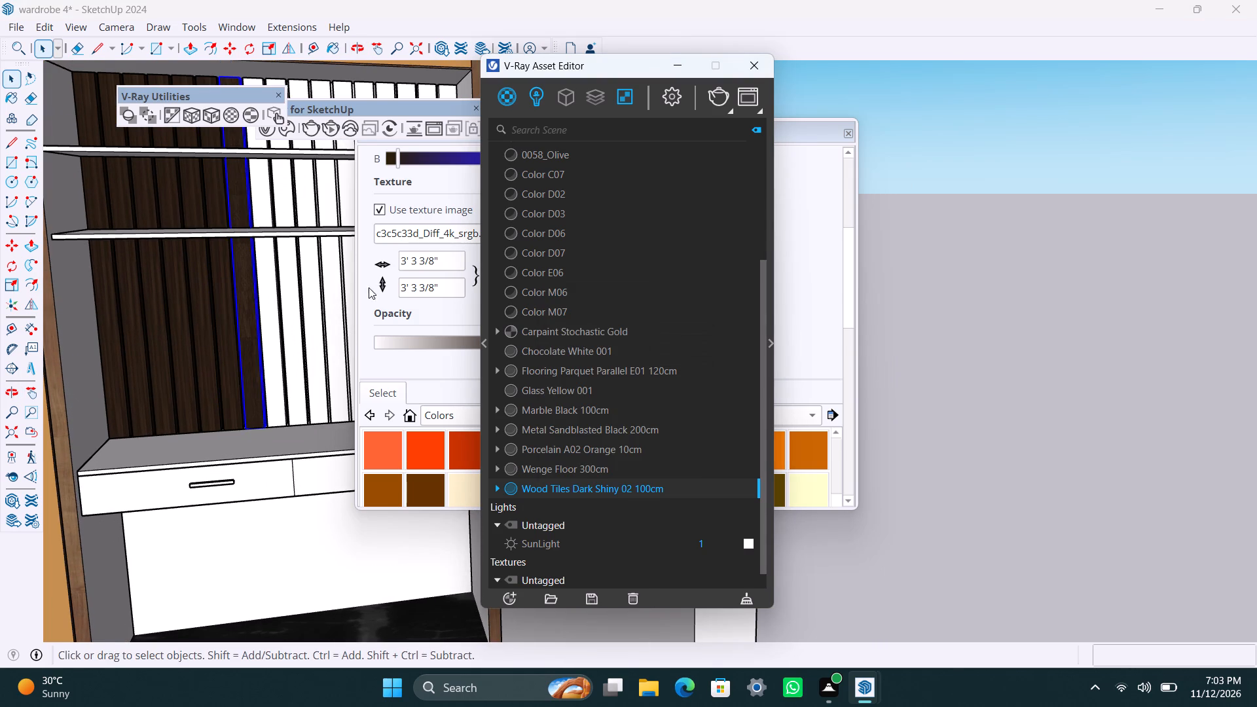
drag(211, 111, 212, 119)
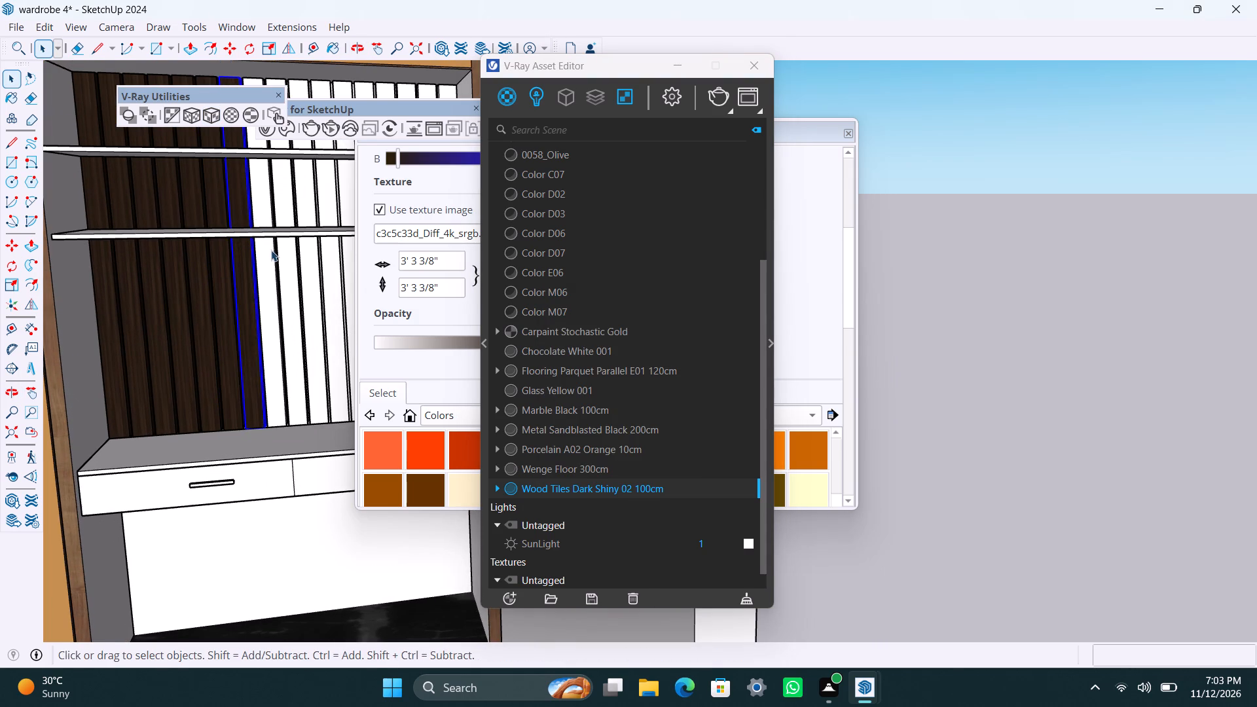
click(271, 250)
right_click(602, 482)
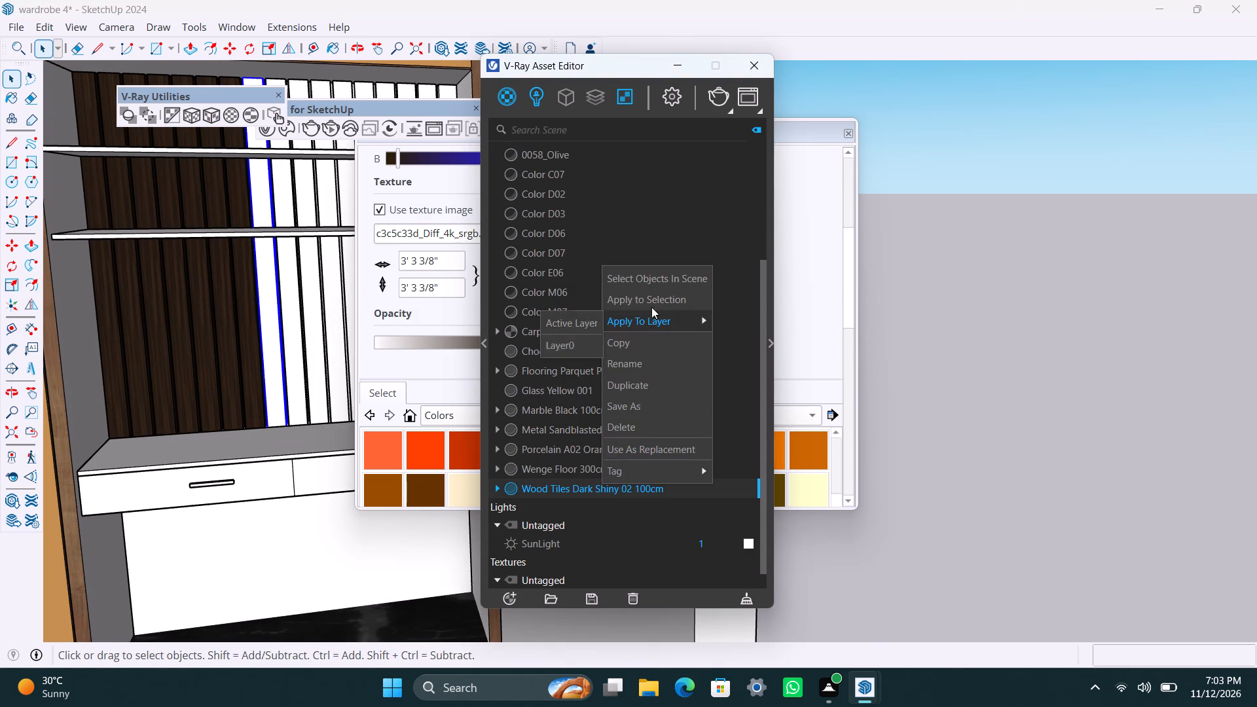
click(650, 294)
click(206, 119)
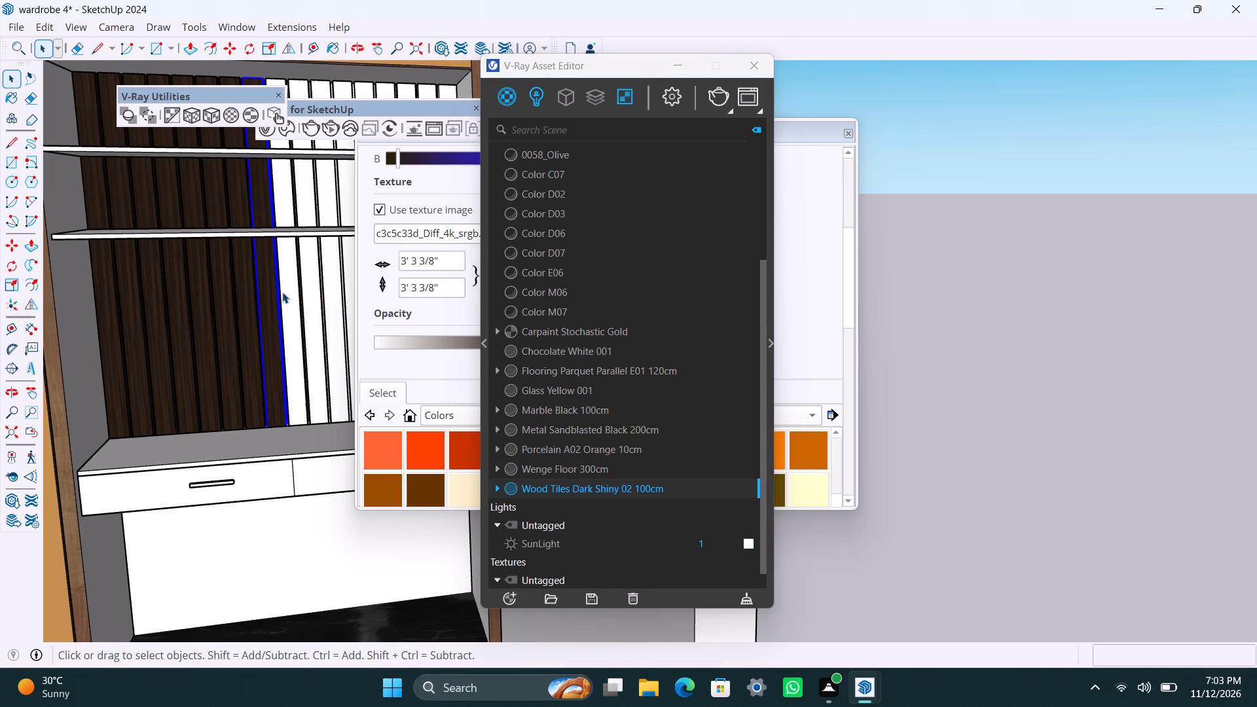
Apply Wood Tiles Dark Shiny 02 100cm with fitted cubic projection to the ninth, tenth and eleventh back-panel strips, one at a time.
click(293, 292)
right_click(547, 490)
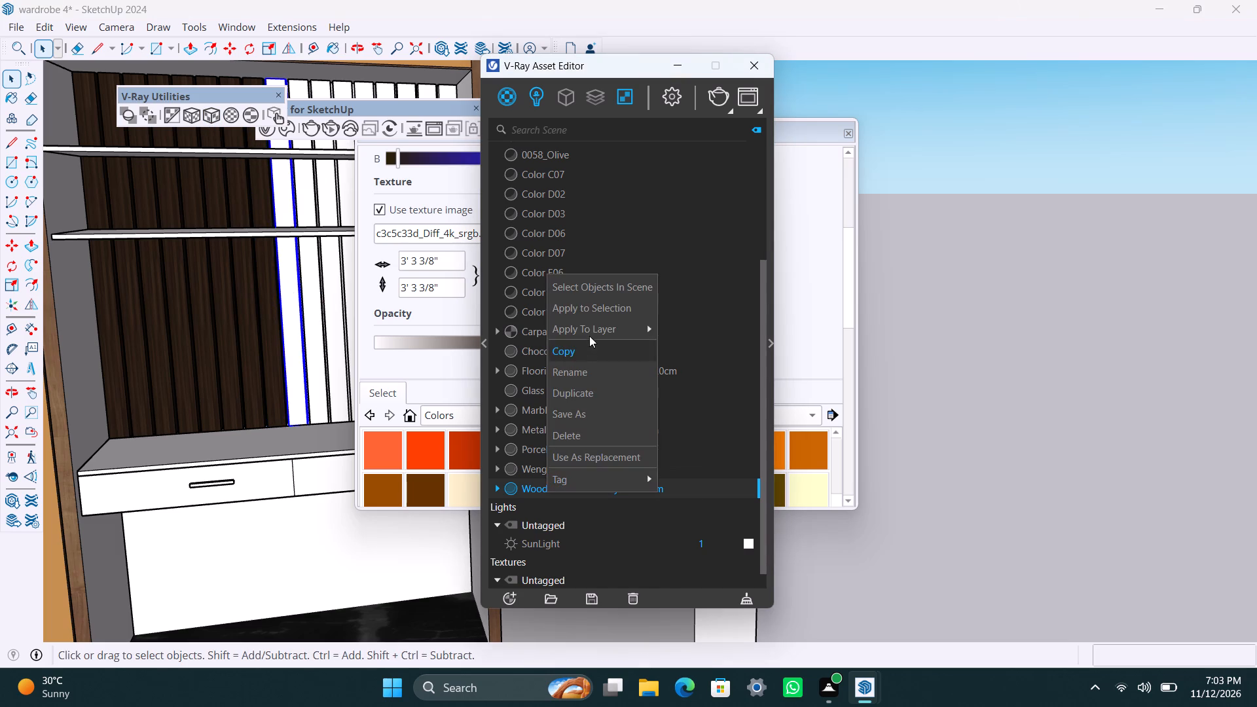
click(592, 304)
click(204, 117)
click(305, 258)
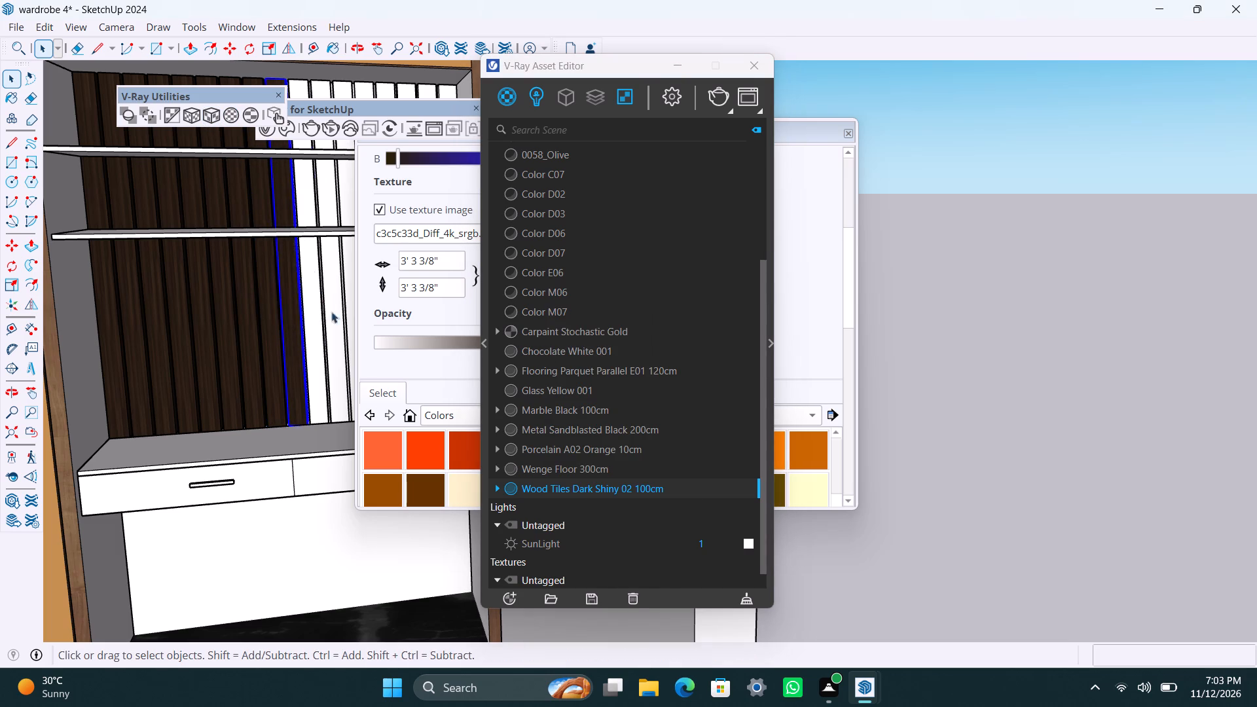
right_click(577, 493)
click(642, 305)
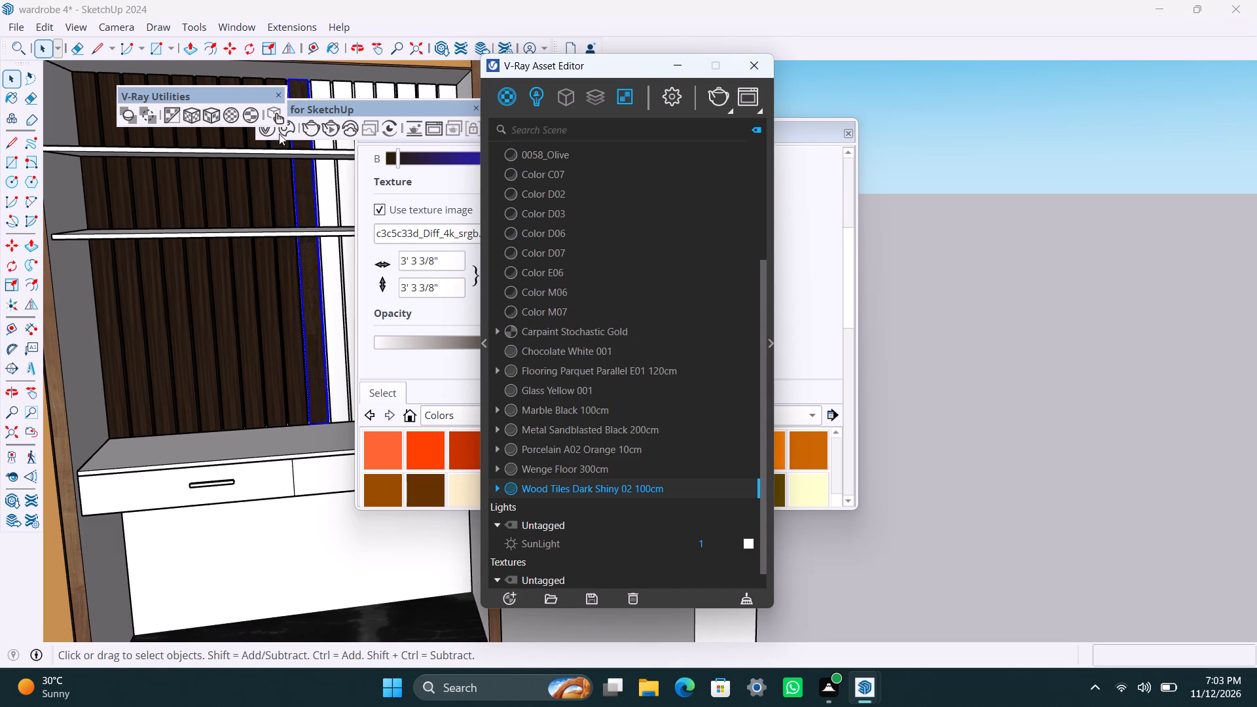
click(211, 117)
click(327, 309)
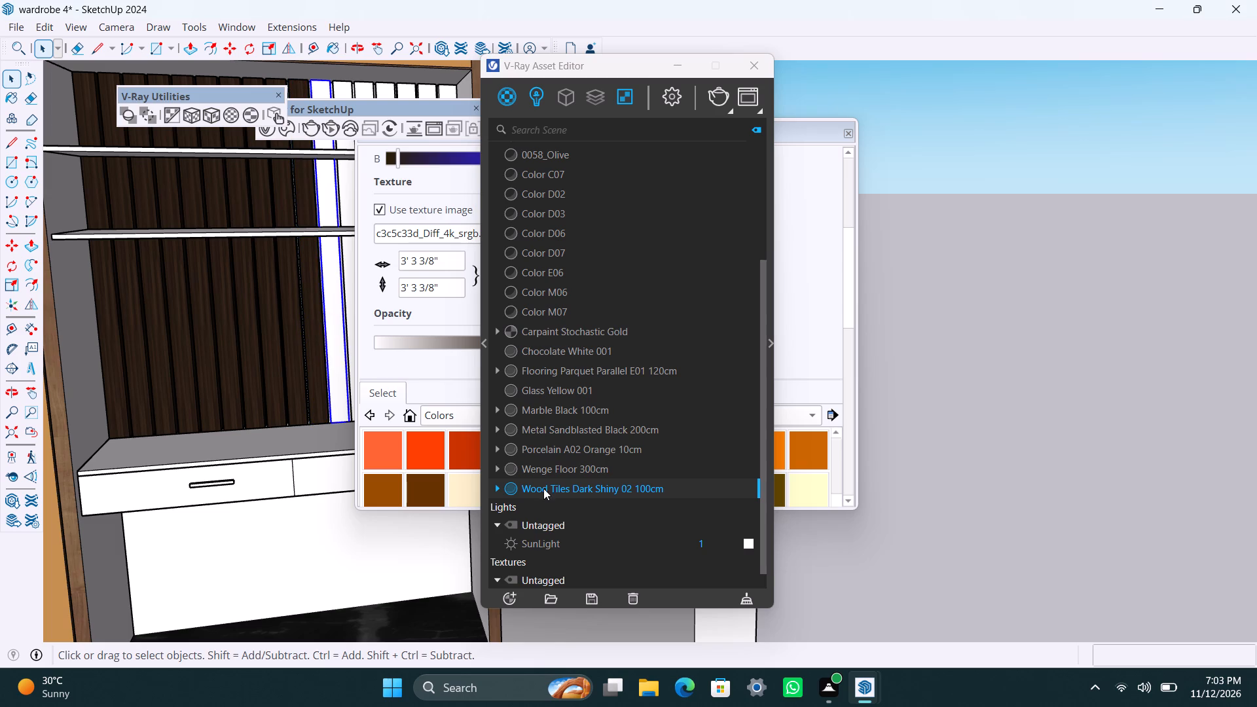
right_click(543, 488)
click(596, 296)
click(220, 118)
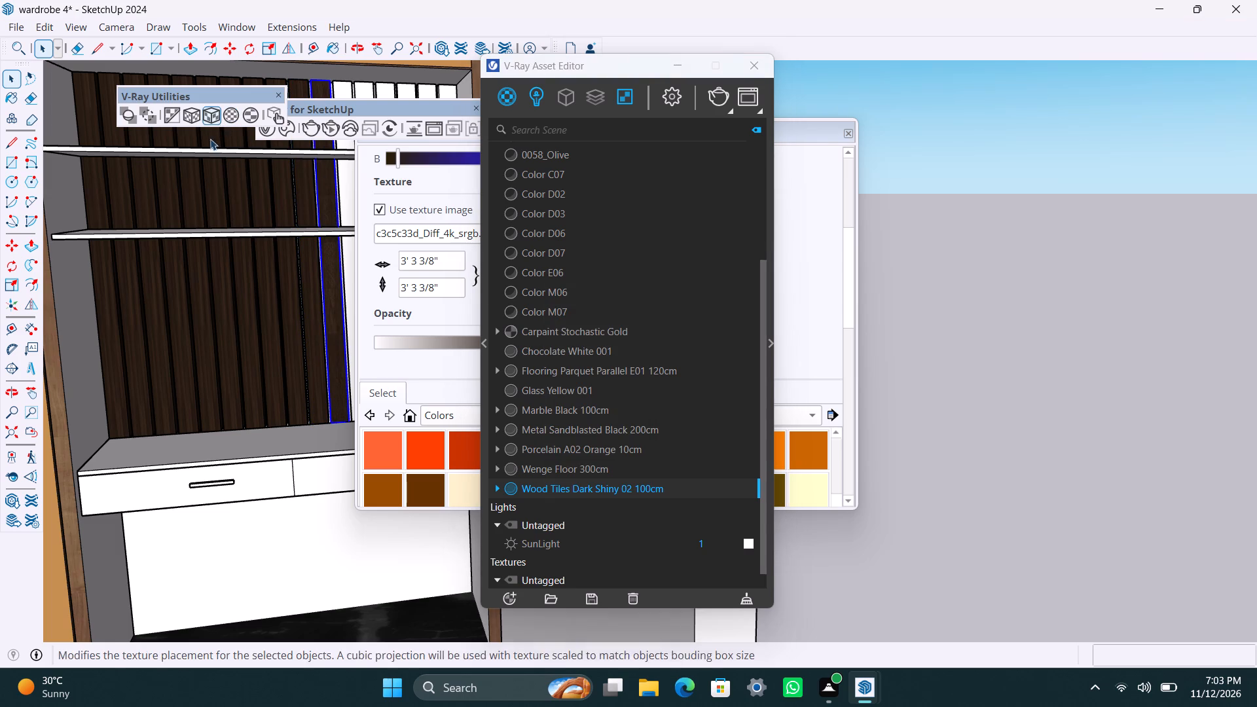
Apply Wood Tiles Dark Shiny 02 100cm with fitted cubic projection to the twelfth back-panel strip, the first one still white.
scroll(220, 359, down, 3)
shift+middle_drag(223, 371, 132, 376)
scroll(172, 389, up, 2)
click(255, 356)
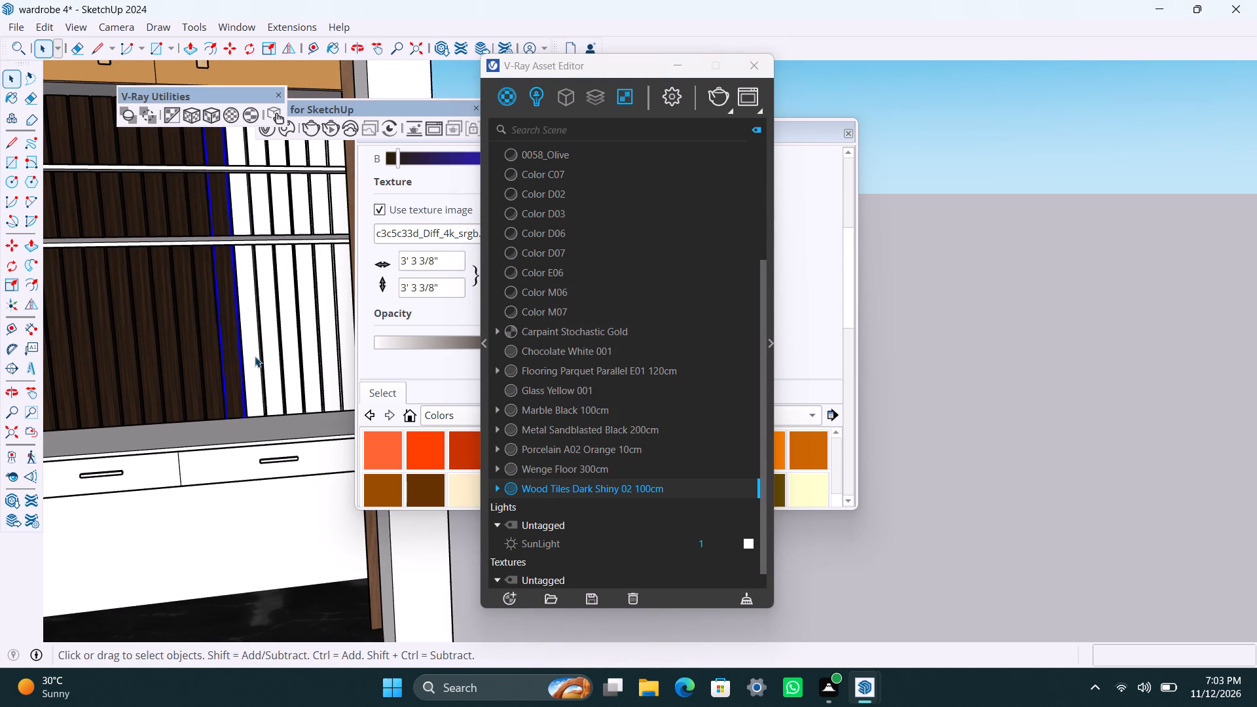
right_click(565, 485)
click(577, 289)
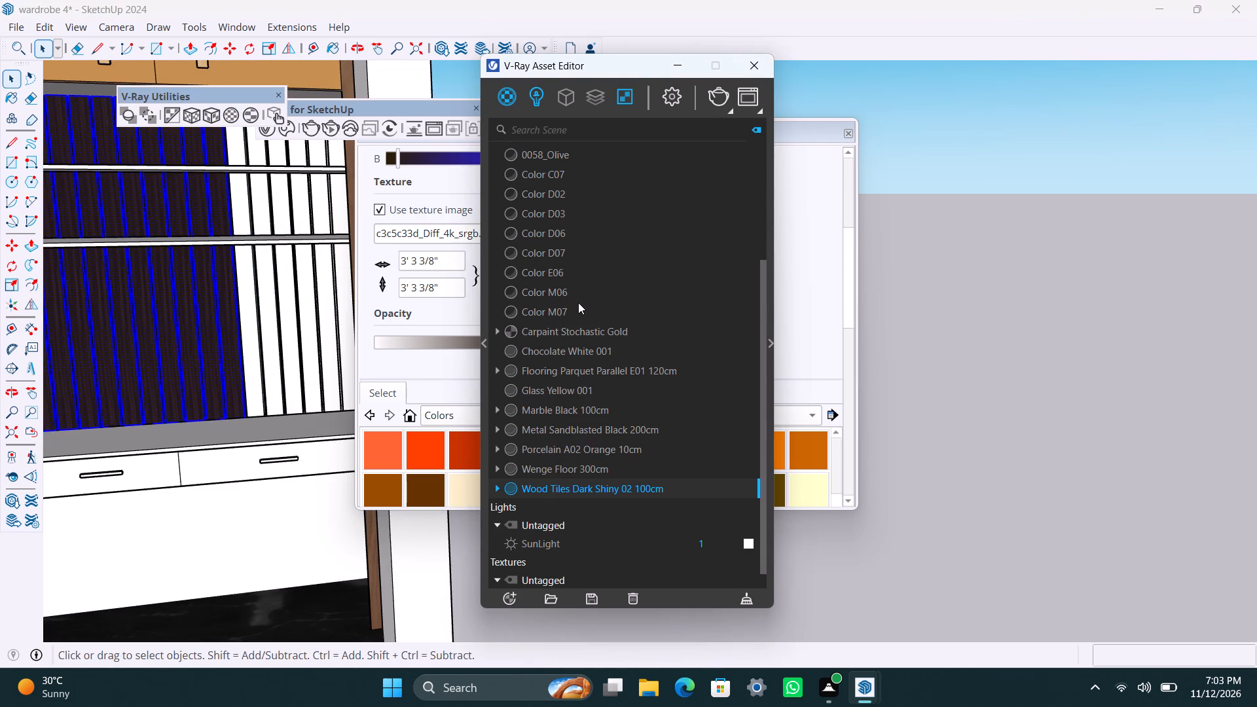
click(253, 269)
click(249, 283)
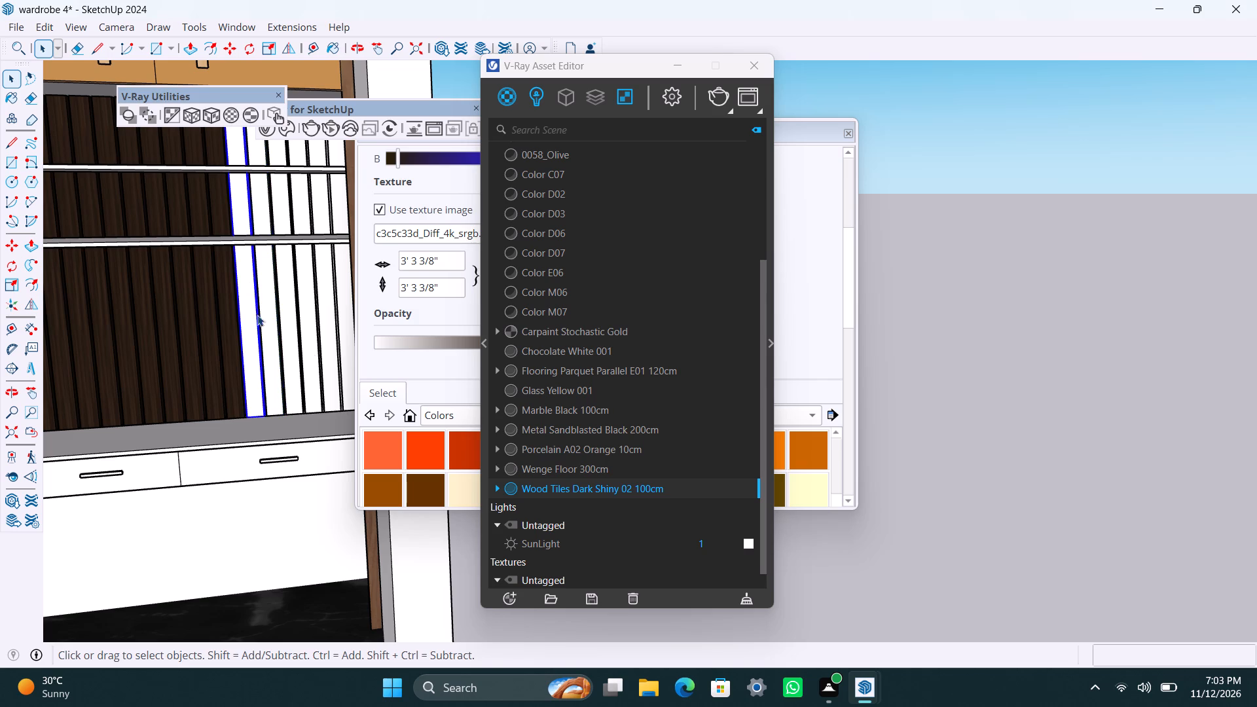
right_click(563, 487)
click(619, 302)
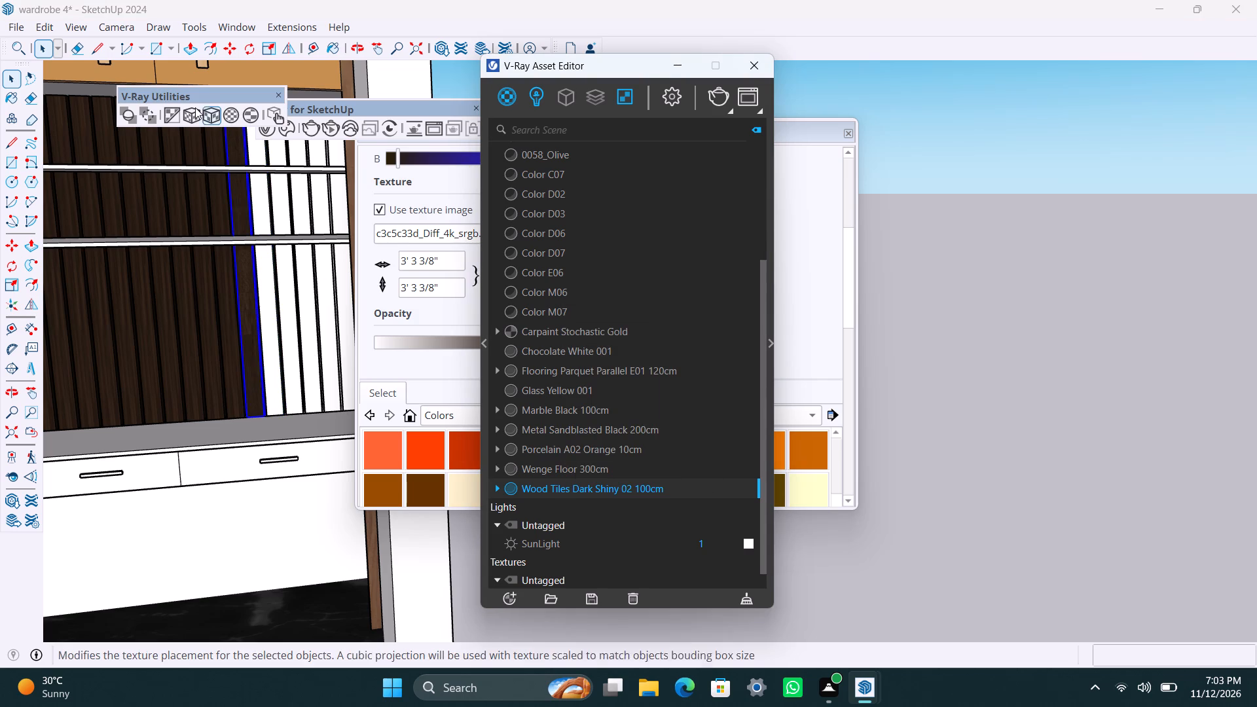
click(205, 107)
Apply Wood Tiles Dark Shiny 02 100cm with fitted cubic projection to the thirteenth and fourteenth back-panel strips, one at a time.
click(266, 306)
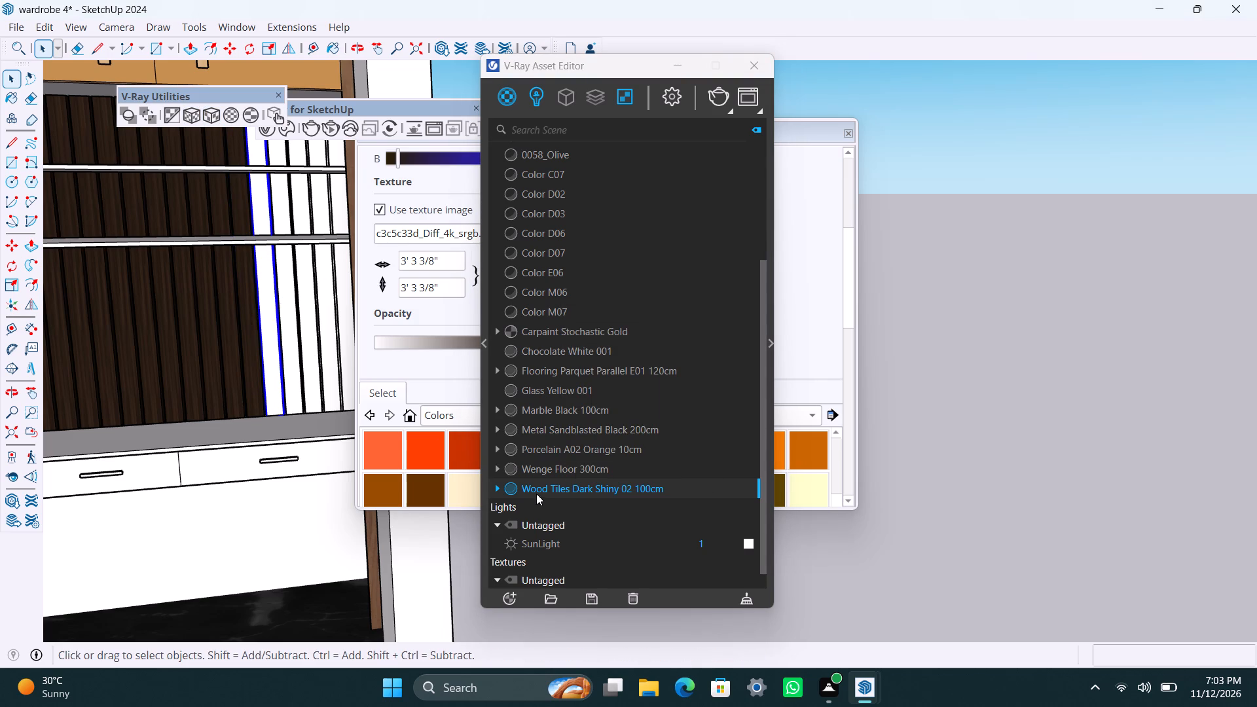
right_click(539, 496)
click(578, 306)
click(203, 111)
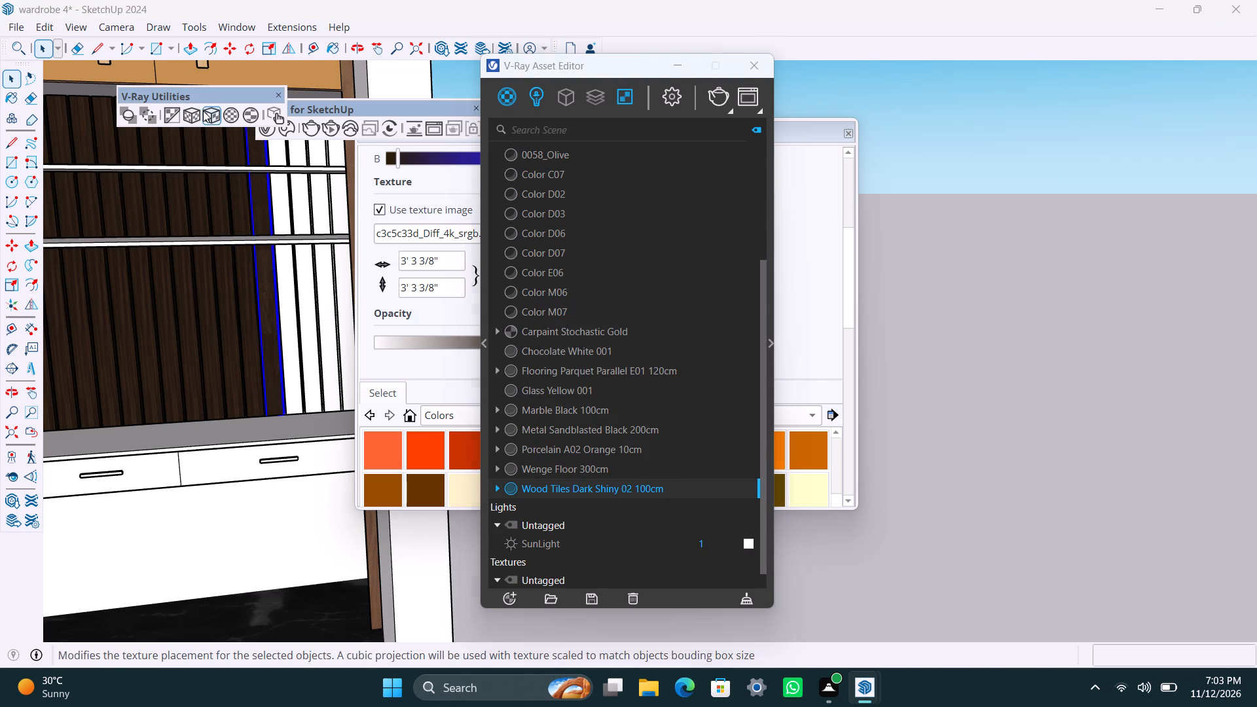
click(289, 251)
right_click(530, 483)
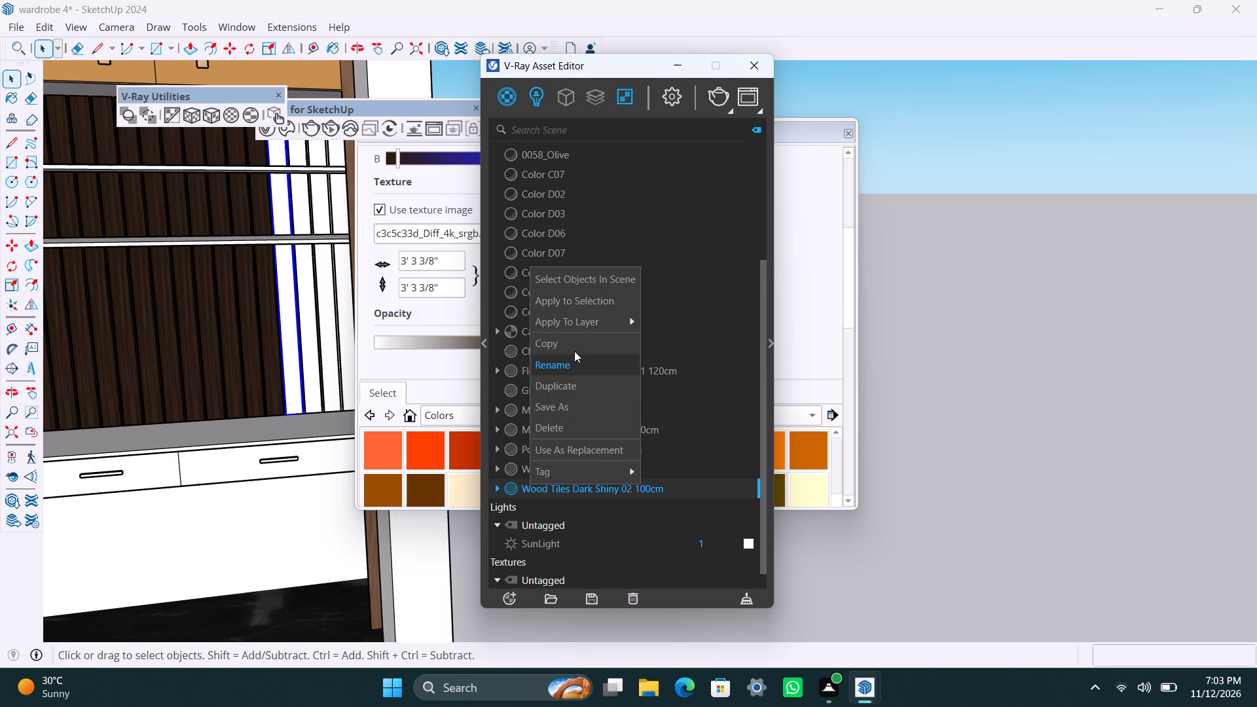
click(589, 293)
drag(209, 120, 212, 128)
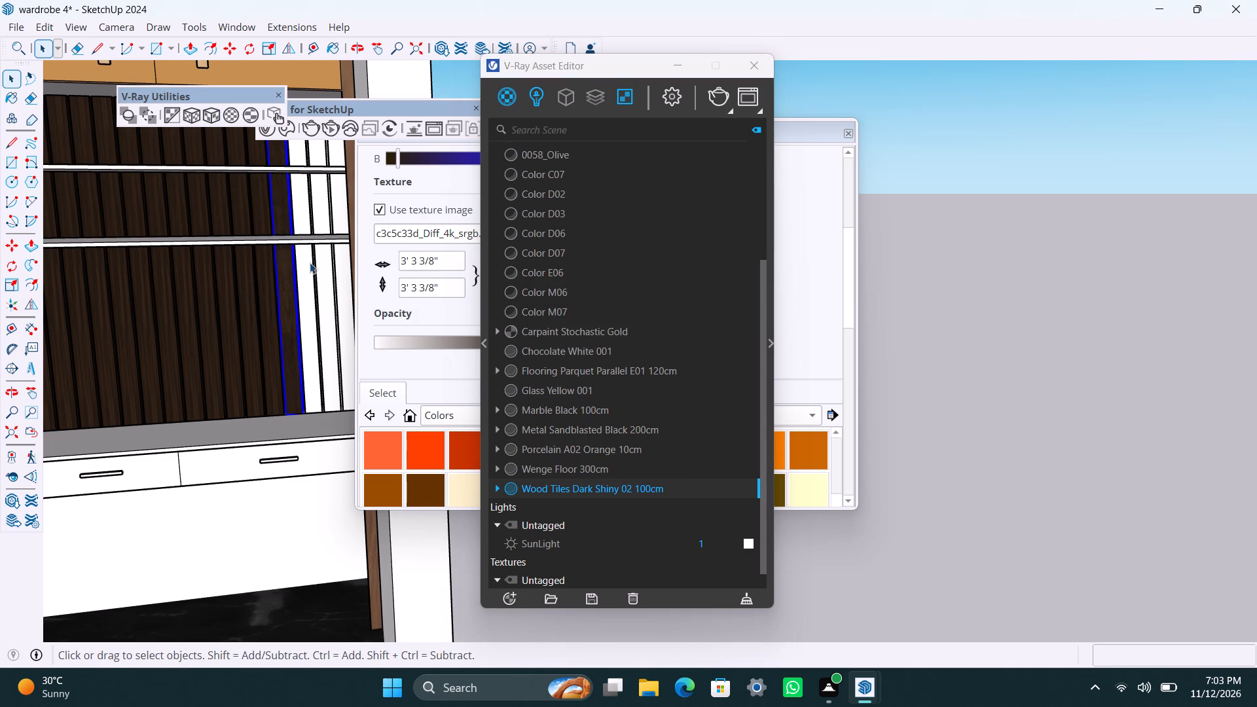
Apply Wood Tiles Dark Shiny 02 100cm with fitted cubic projection to the fifteenth back-panel strip, and set the same projection on the fourteenth.
click(310, 263)
right_click(546, 492)
click(585, 318)
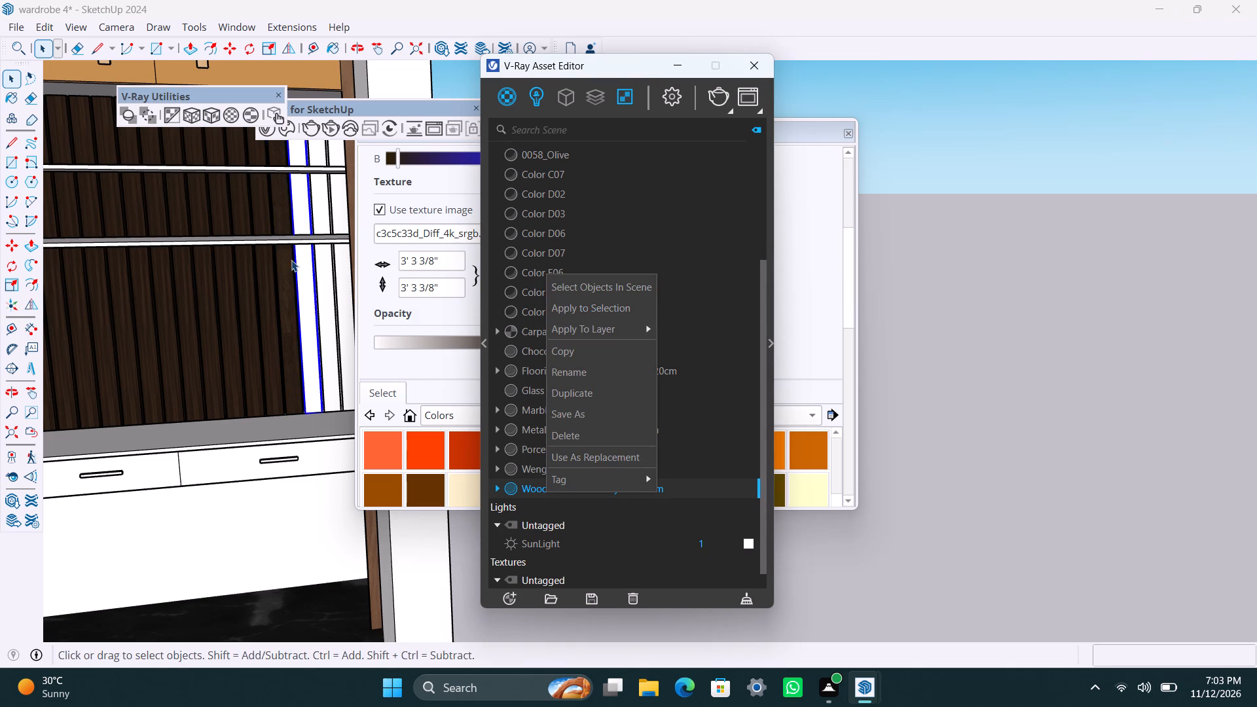
click(579, 297)
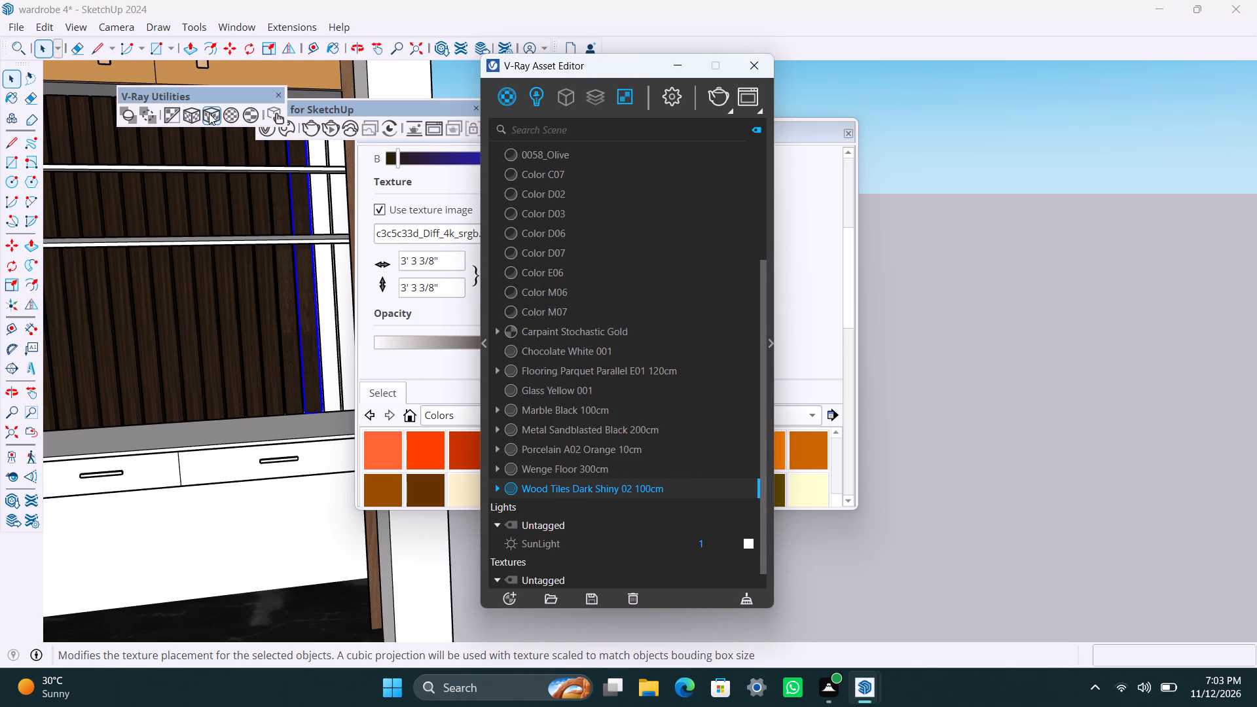
drag(209, 113, 213, 124)
click(293, 314)
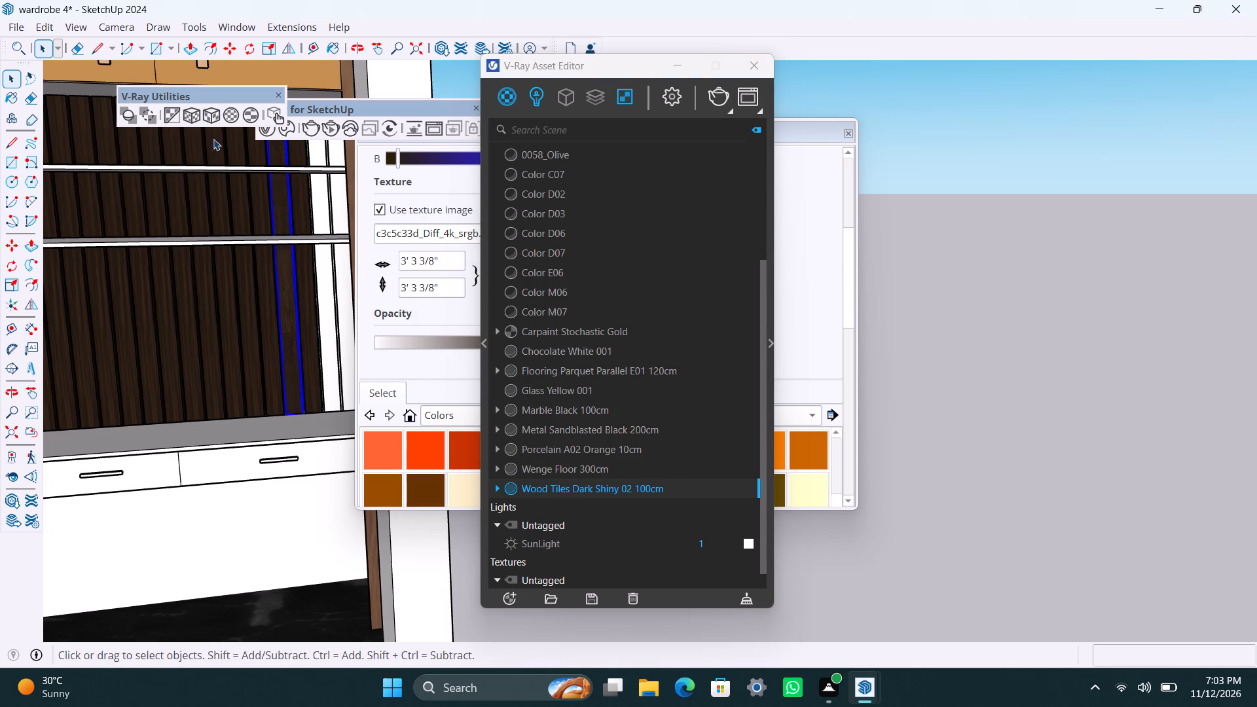
click(213, 116)
Apply Wood Tiles Dark Shiny 02 100cm with fitted cubic projection to the last two white back-panel strips, one at a time.
click(323, 221)
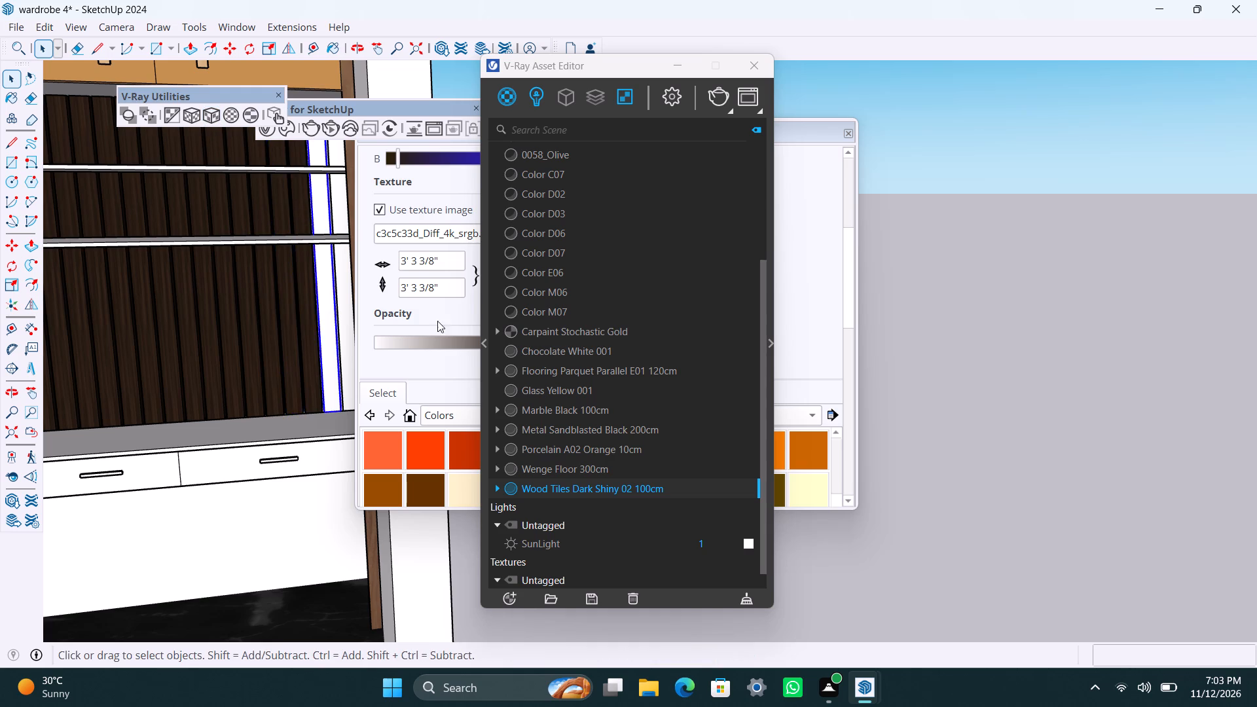
right_click(534, 484)
click(586, 302)
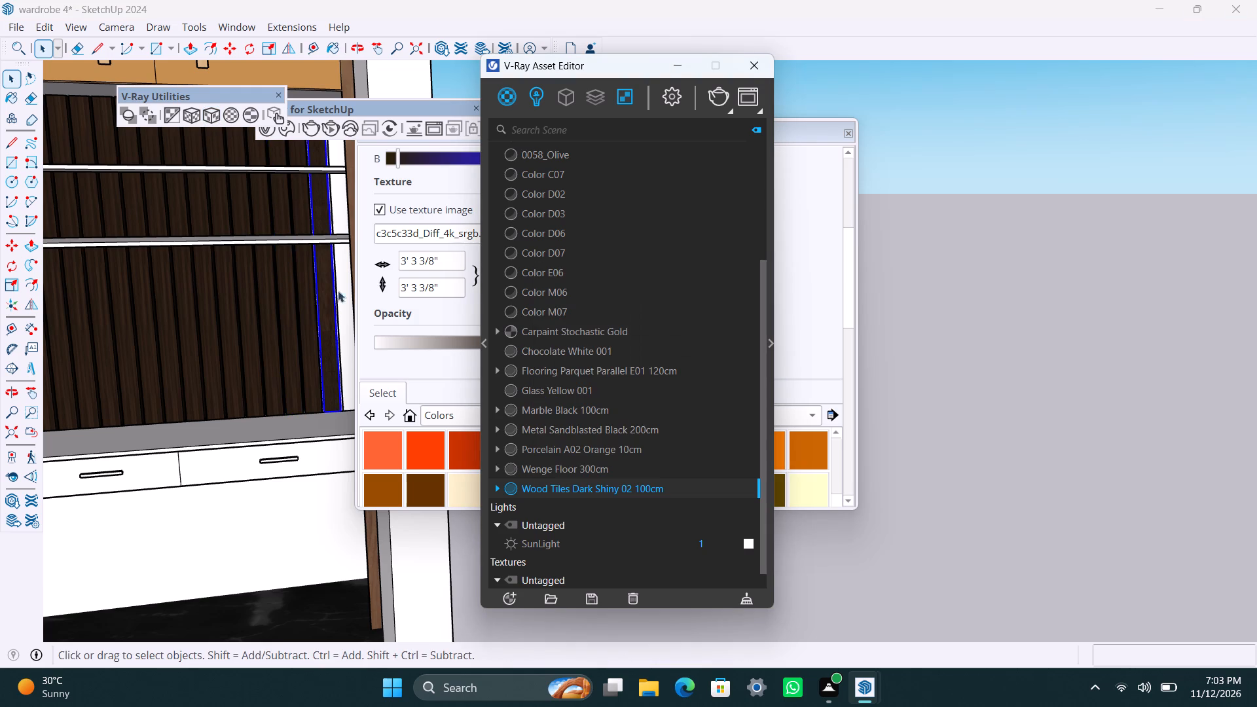
click(219, 111)
click(337, 219)
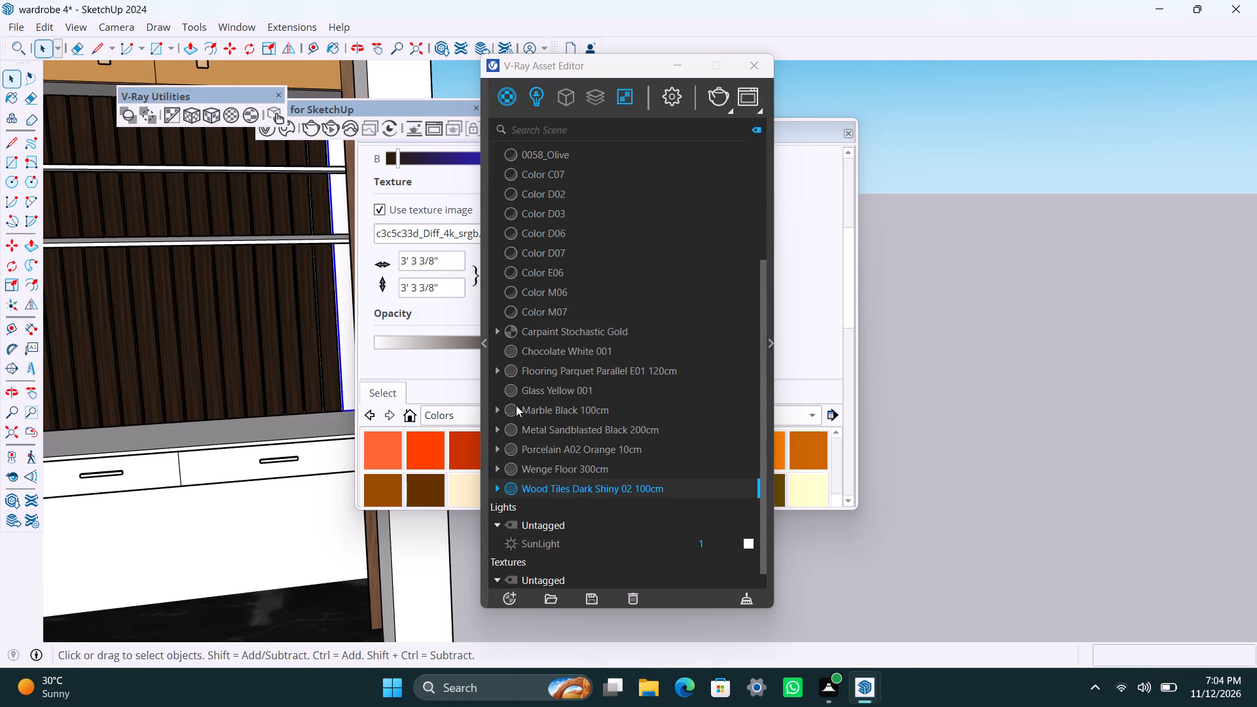
right_click(570, 484)
click(587, 300)
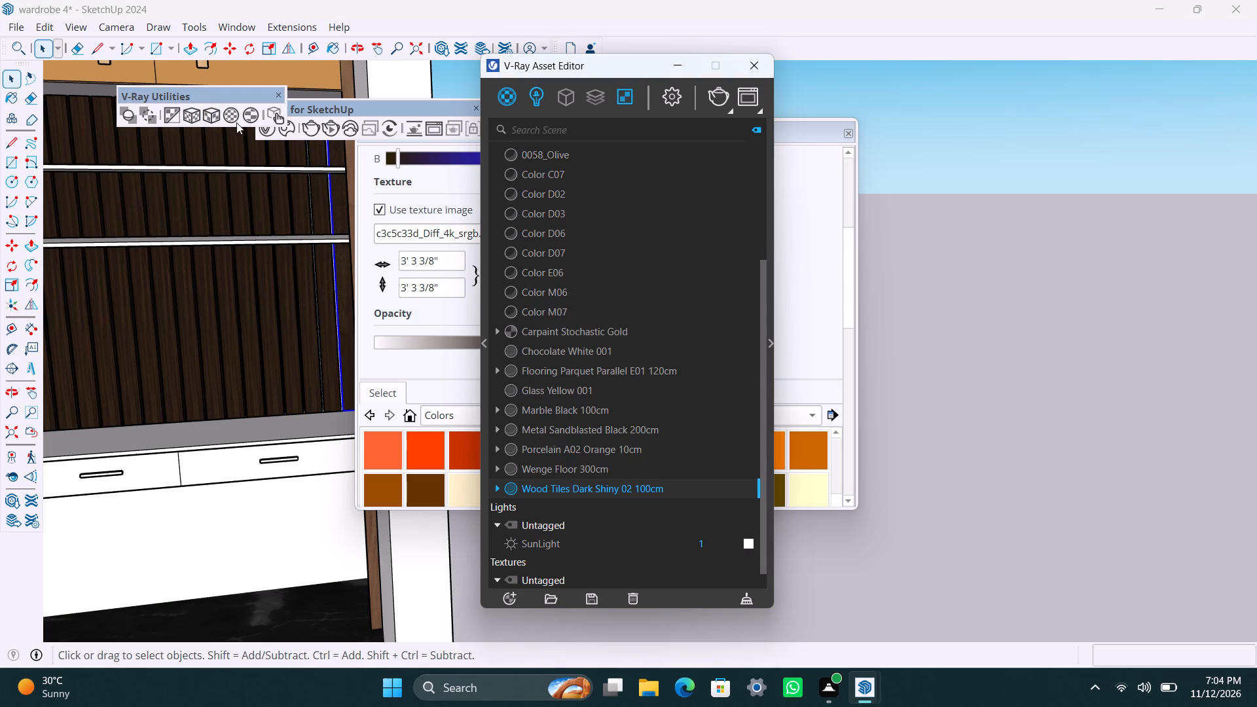
click(236, 113)
click(209, 112)
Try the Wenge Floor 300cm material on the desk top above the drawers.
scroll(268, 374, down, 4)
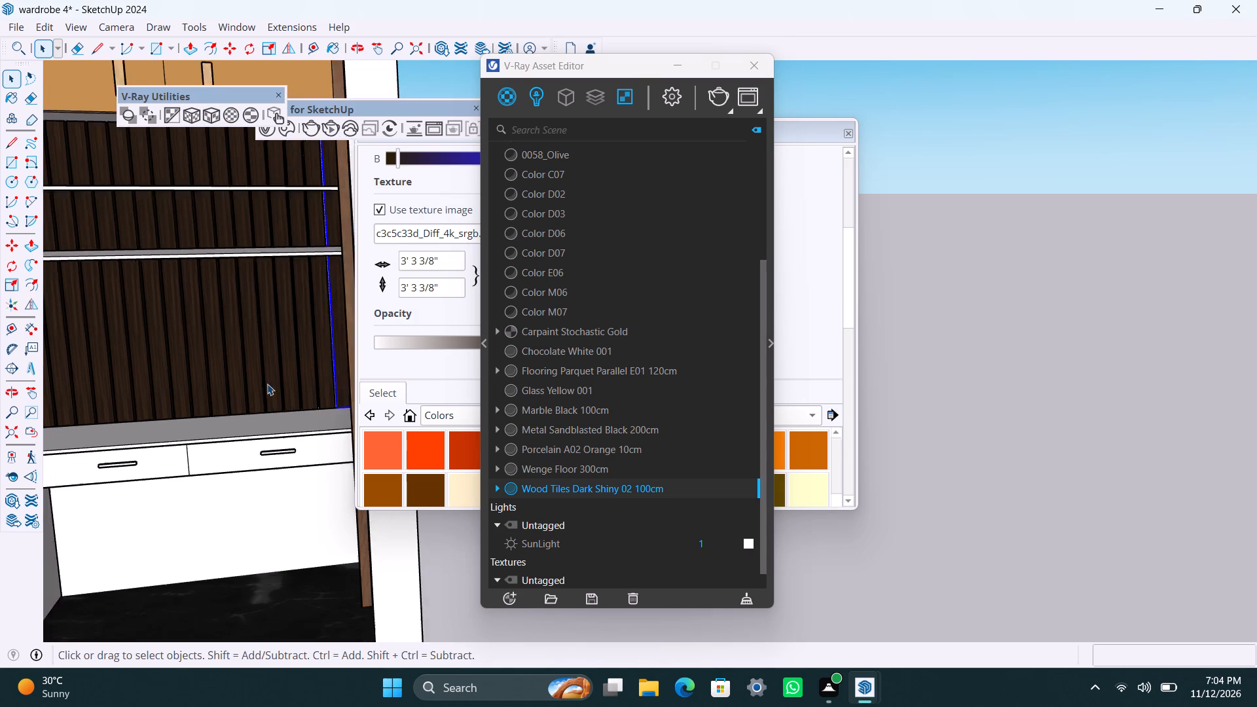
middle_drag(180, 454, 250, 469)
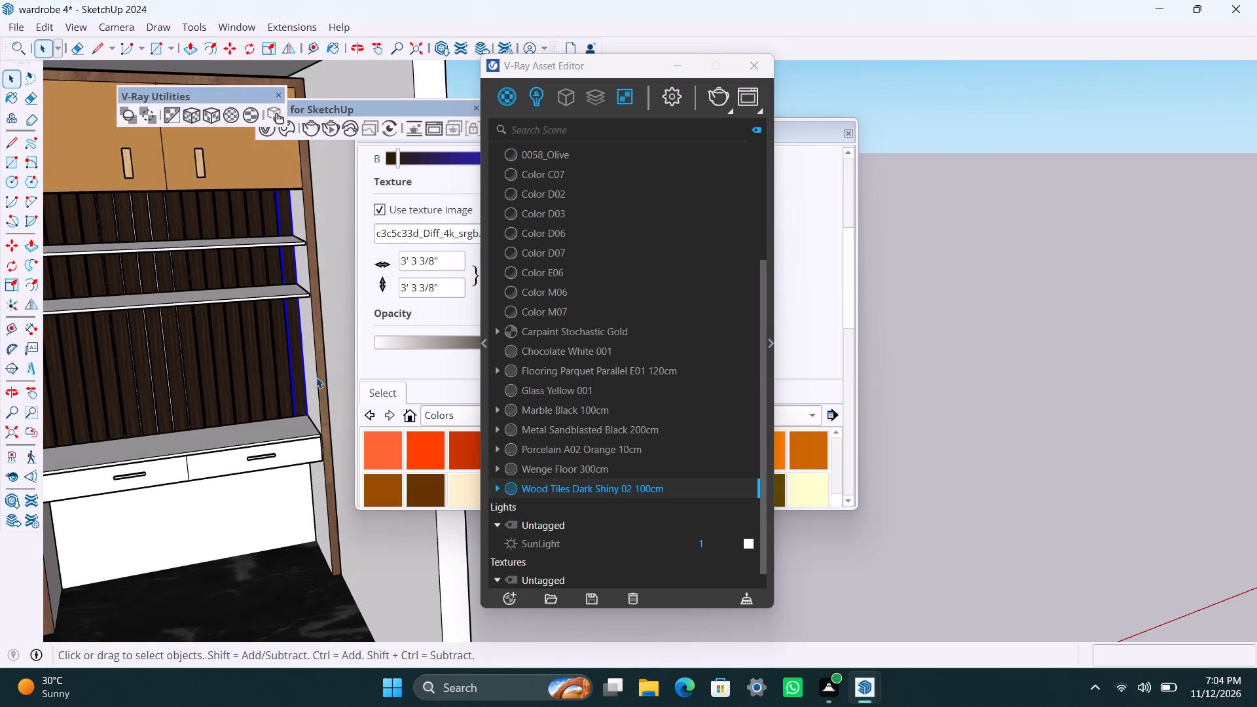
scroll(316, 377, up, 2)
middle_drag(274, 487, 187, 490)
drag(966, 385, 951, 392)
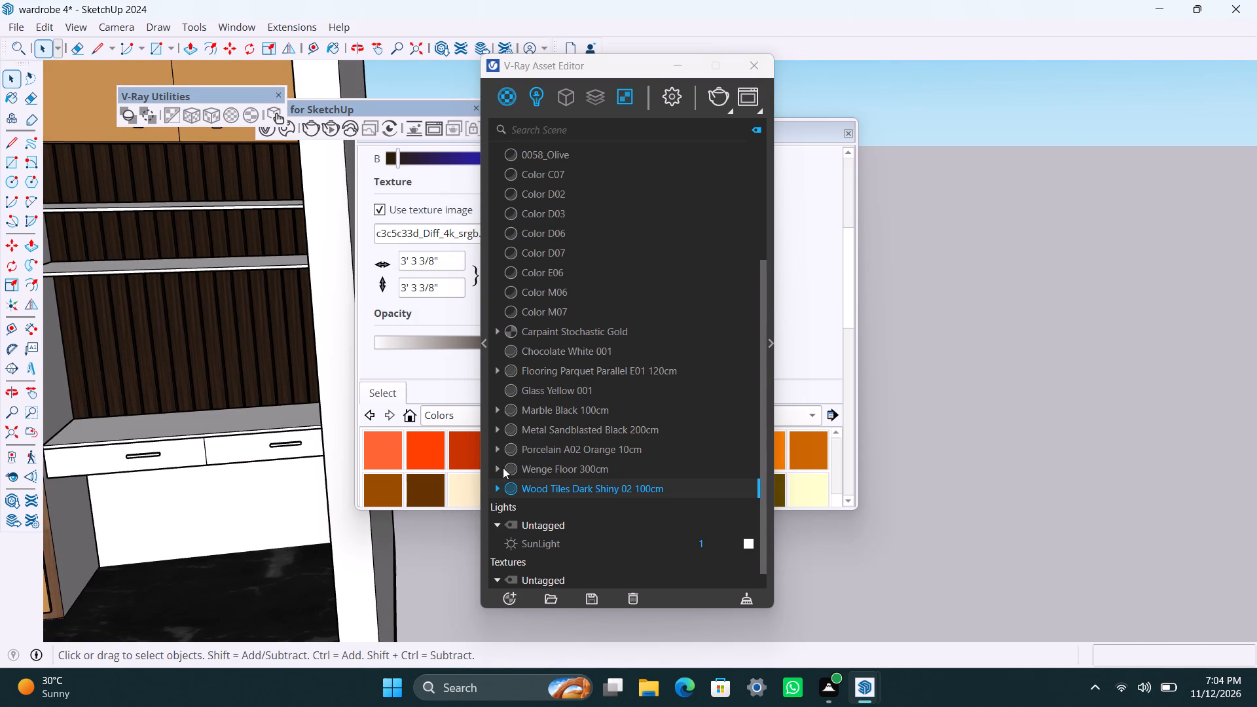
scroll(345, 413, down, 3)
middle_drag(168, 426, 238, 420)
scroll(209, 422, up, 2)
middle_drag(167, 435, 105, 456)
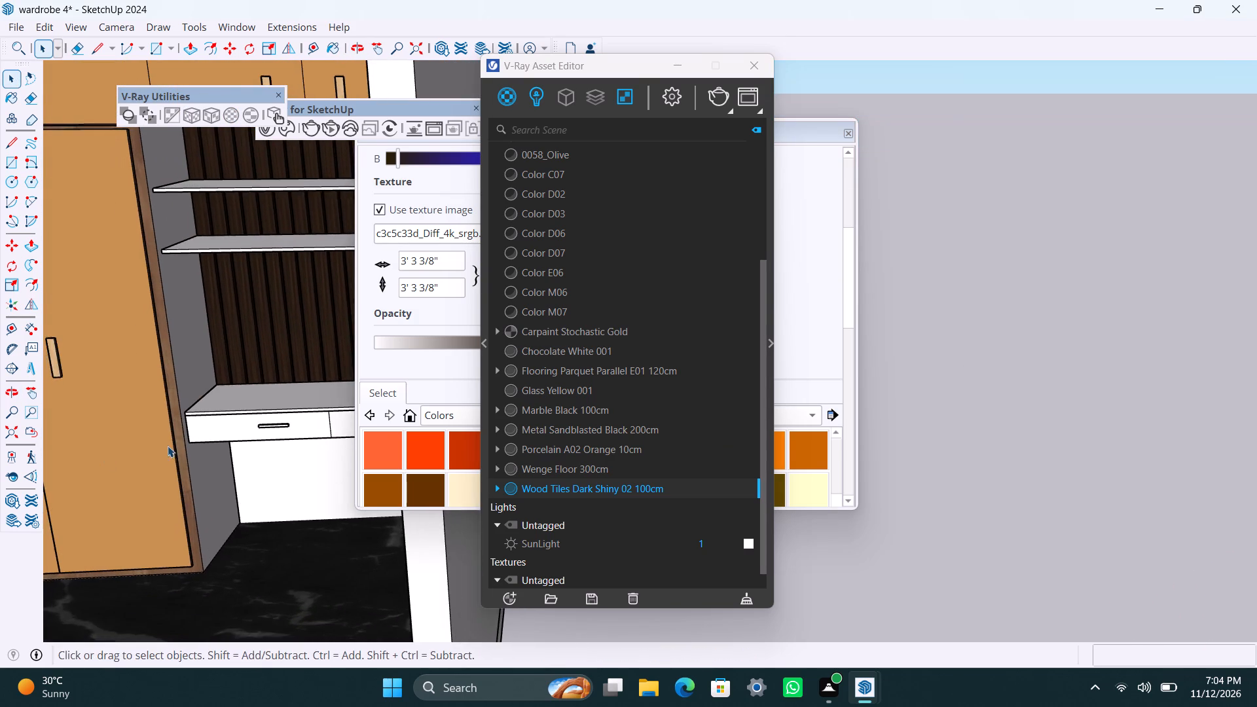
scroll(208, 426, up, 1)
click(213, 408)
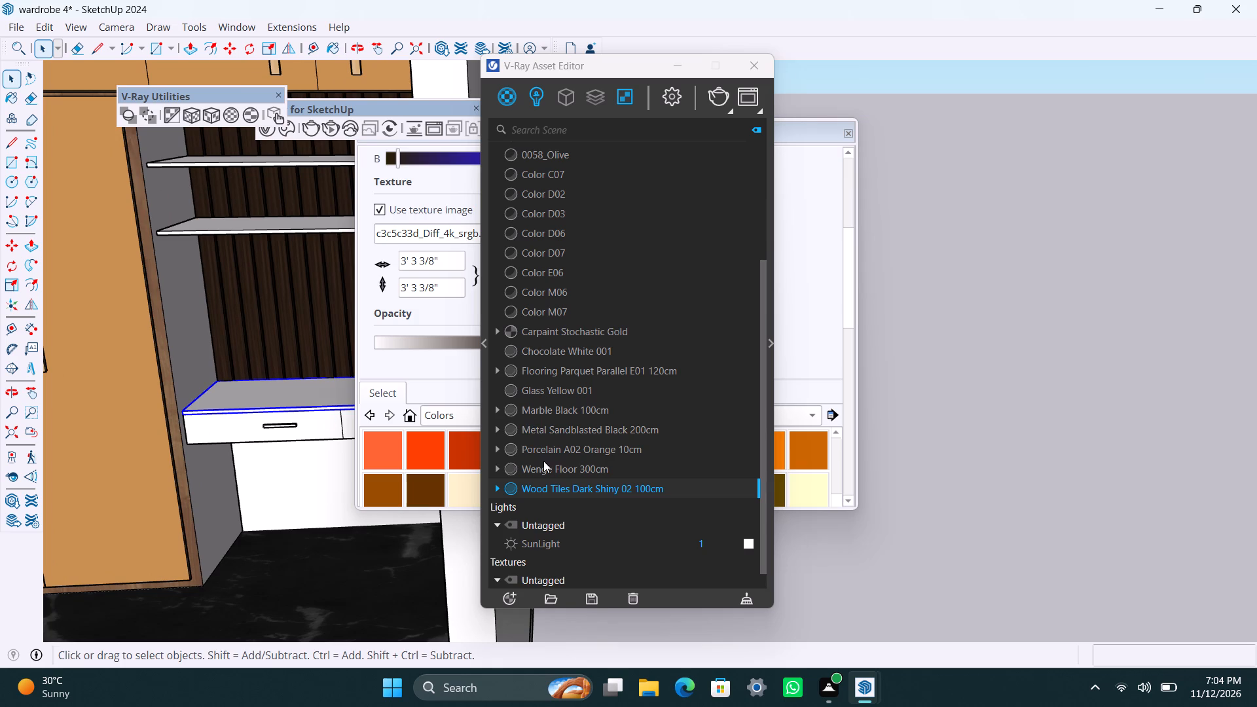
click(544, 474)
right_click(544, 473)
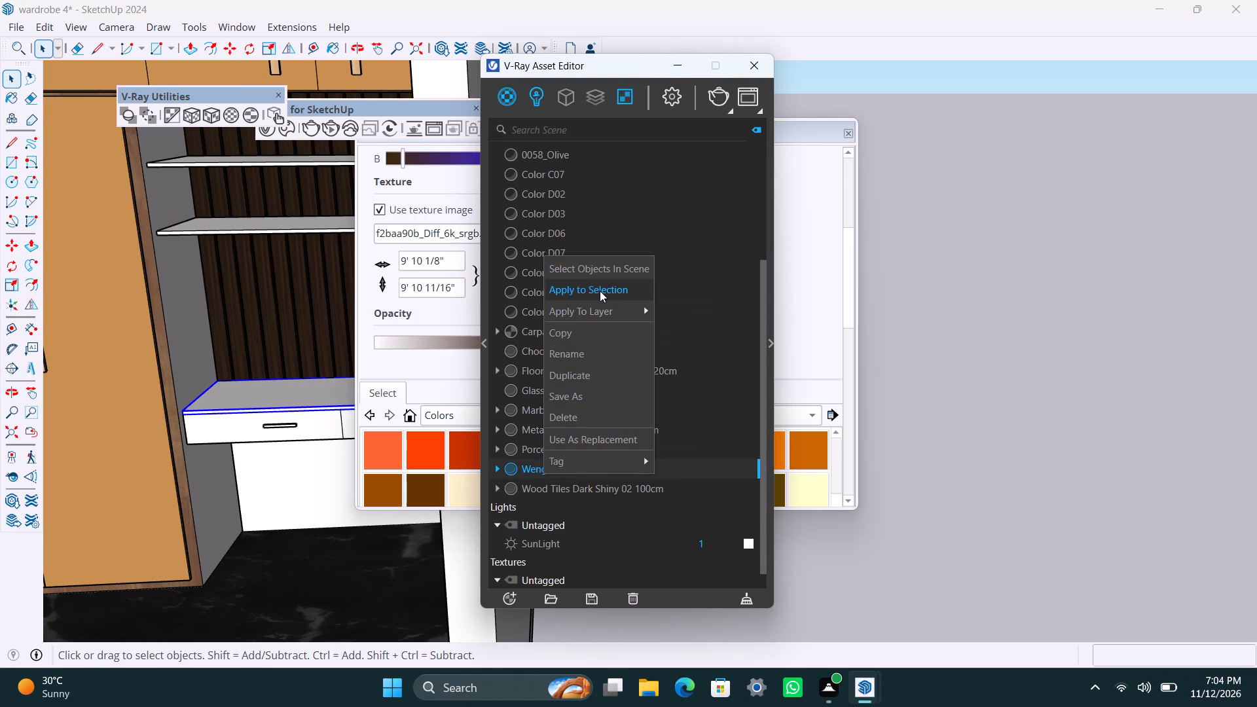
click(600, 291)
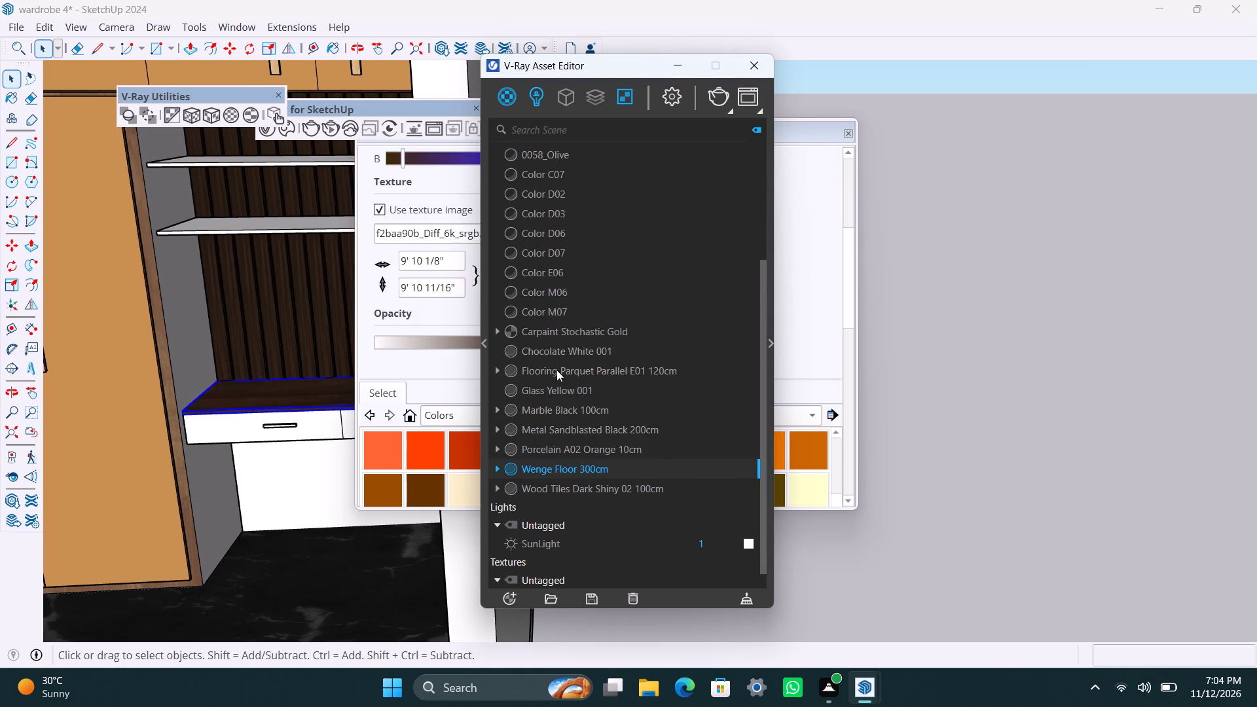
Apply Flooring Parquet Parallel E01 120cm with fitted cubic projection to the desk top.
click(556, 371)
right_click(554, 368)
click(570, 393)
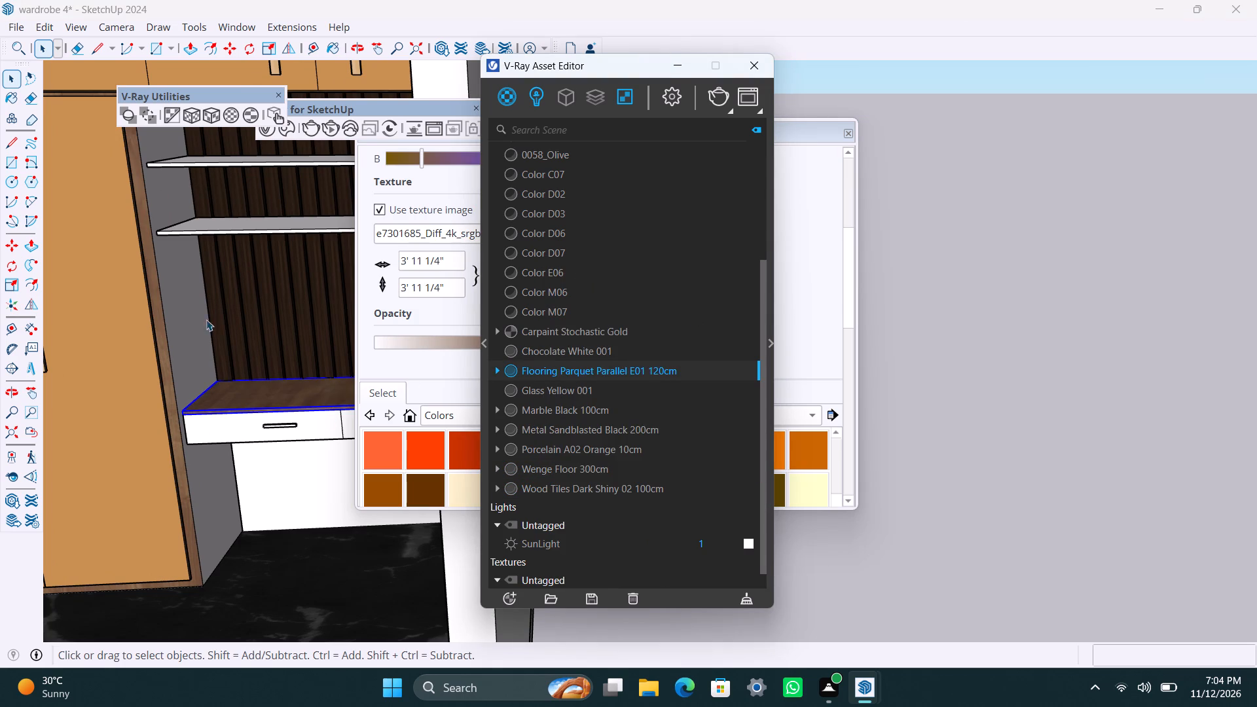
click(209, 109)
Apply Flooring Parquet Parallel E01 120cm with fitted cubic projection to the upper and lower open shelves, one at a time.
click(209, 166)
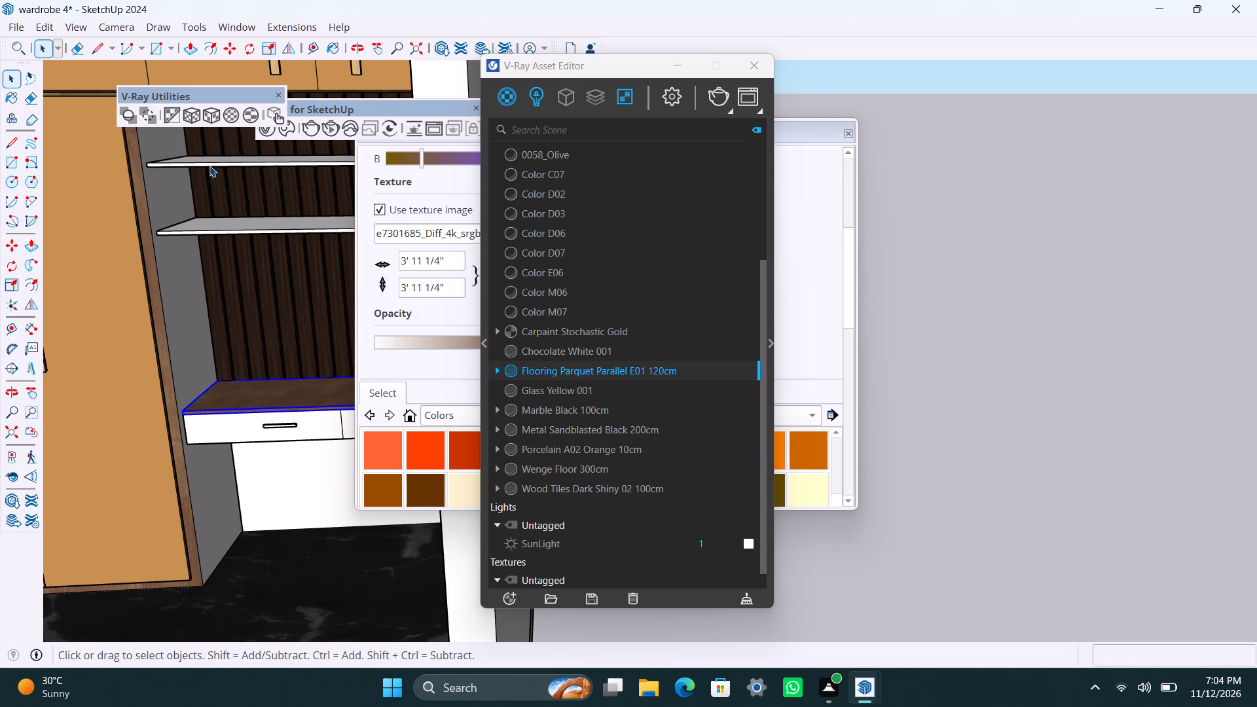
right_drag(566, 366, 566, 372)
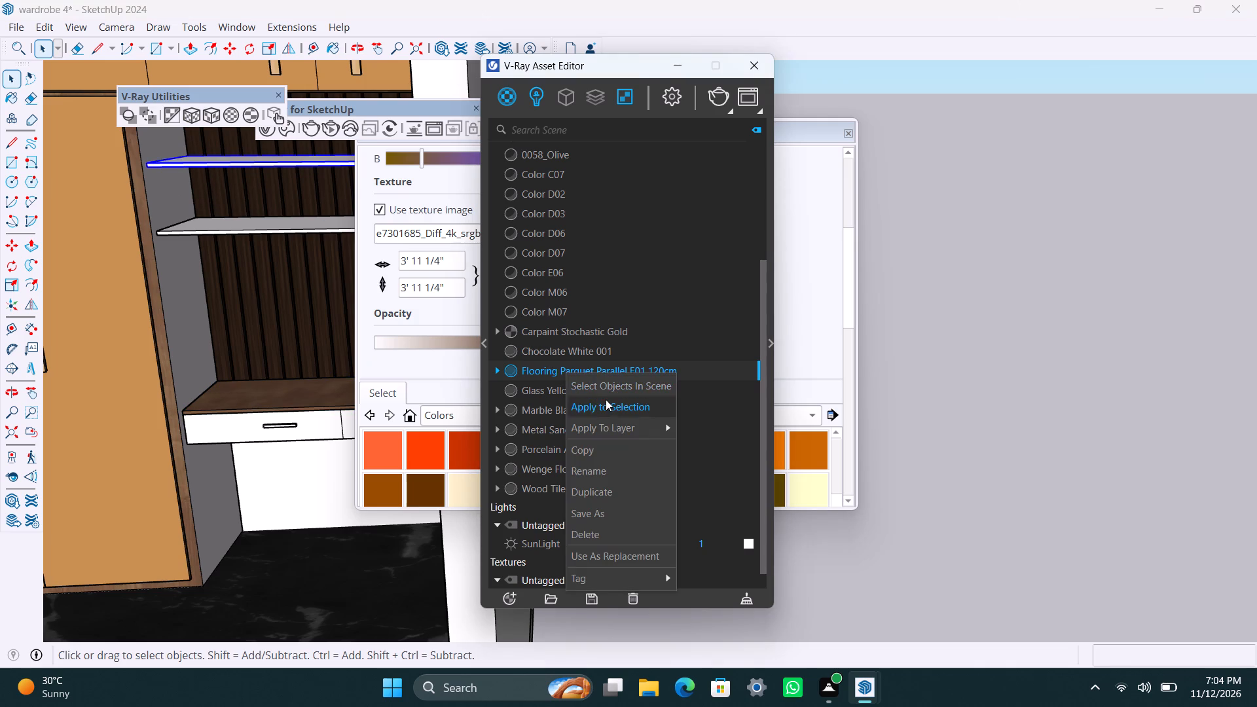
click(606, 400)
click(203, 122)
click(232, 220)
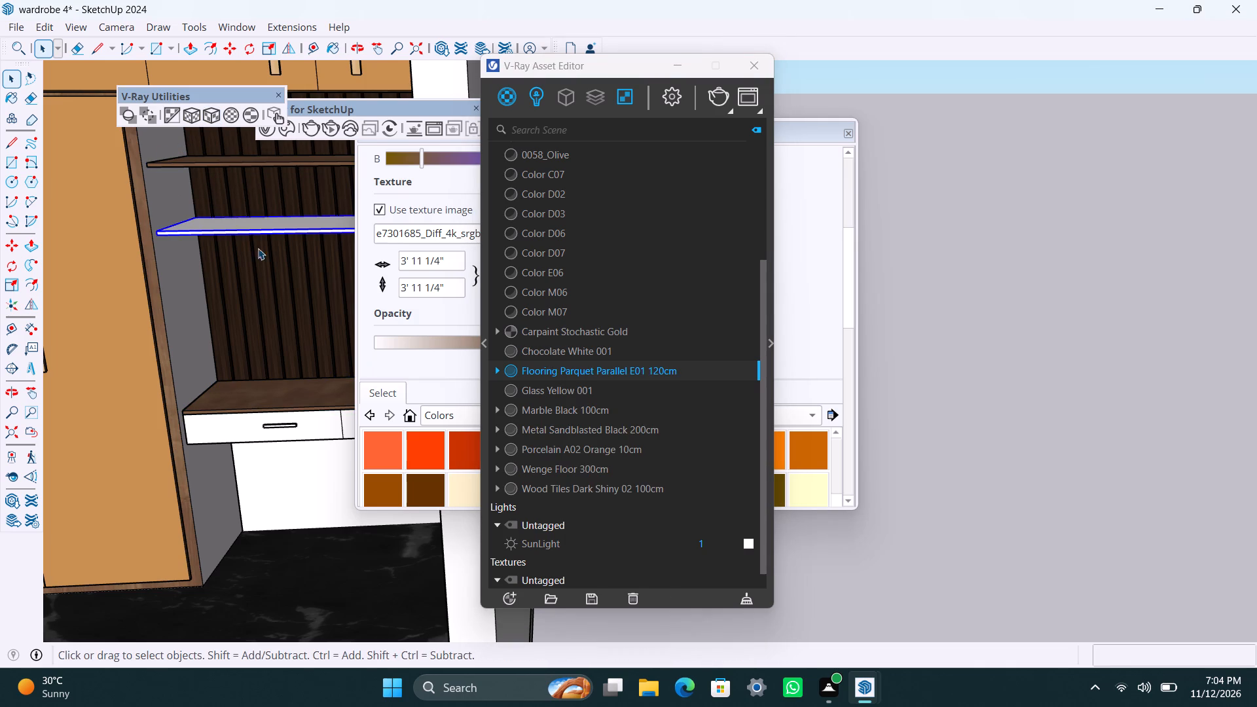
right_click(598, 372)
click(641, 402)
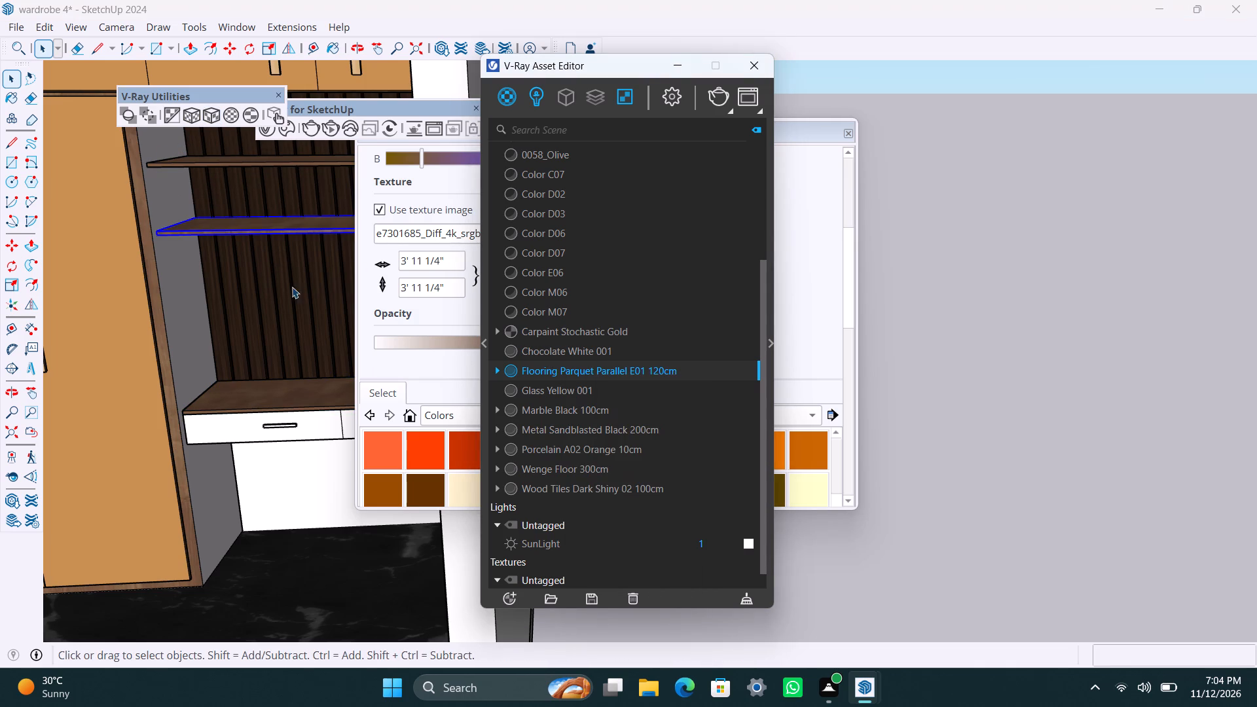
click(205, 116)
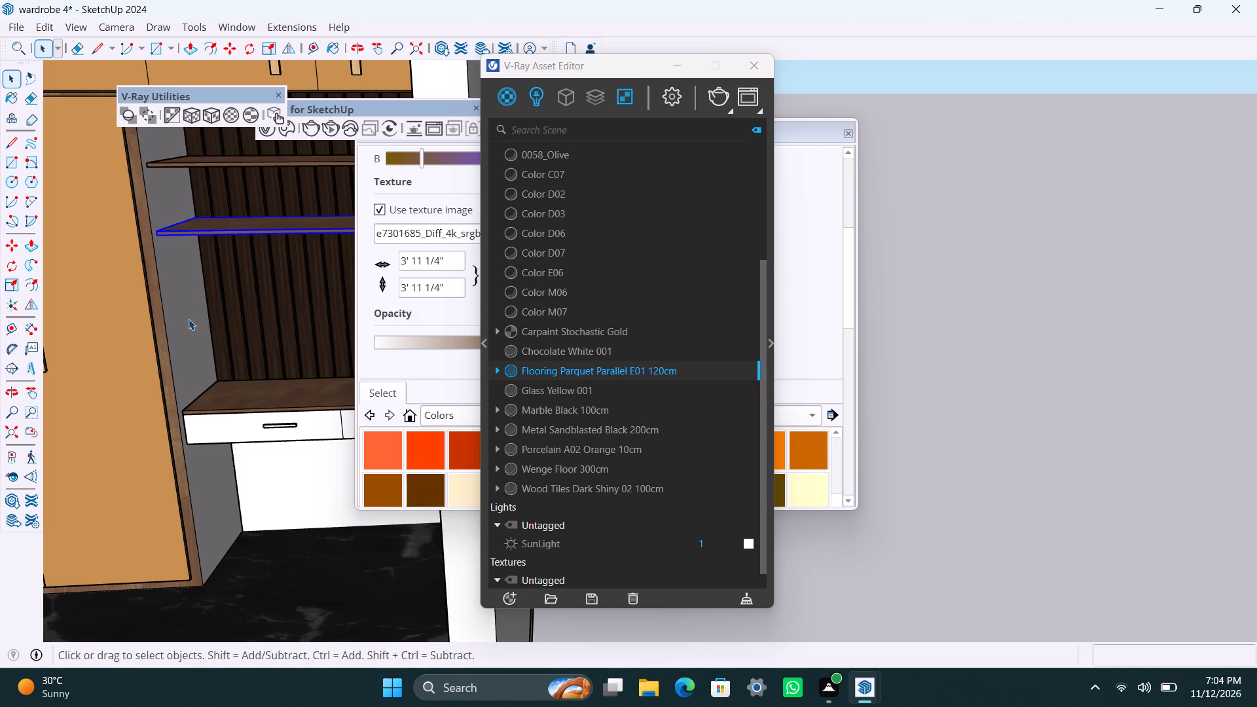
Inside the cabinet frame group, paint the side face toward the desk niche with the in-model Color D06, and leave the group.
click(189, 319)
click(189, 321)
double_click(189, 321)
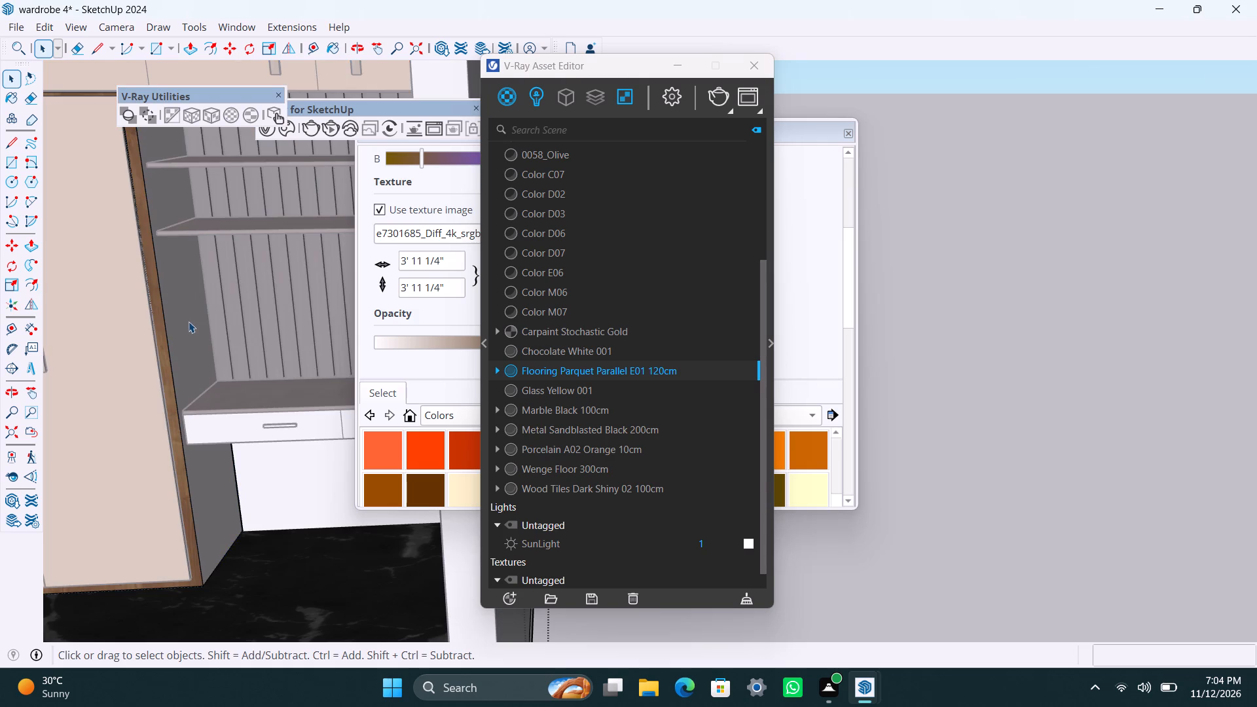
click(189, 321)
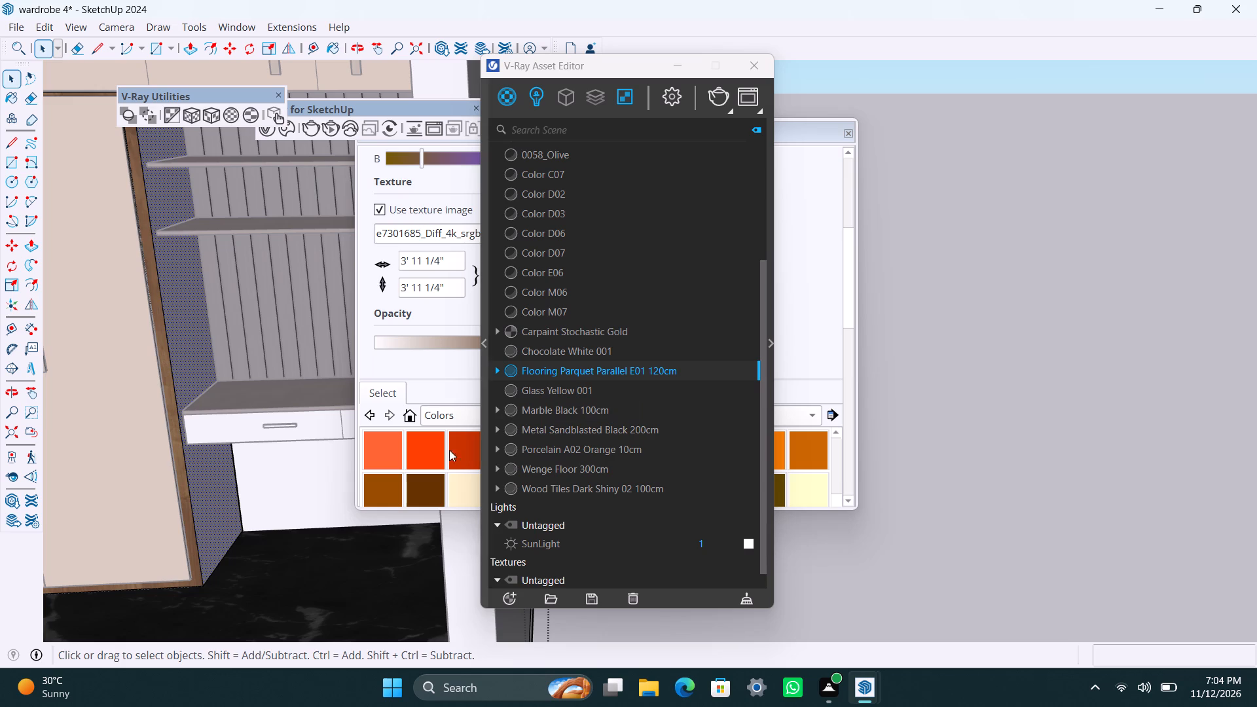
scroll(400, 256, up, 6)
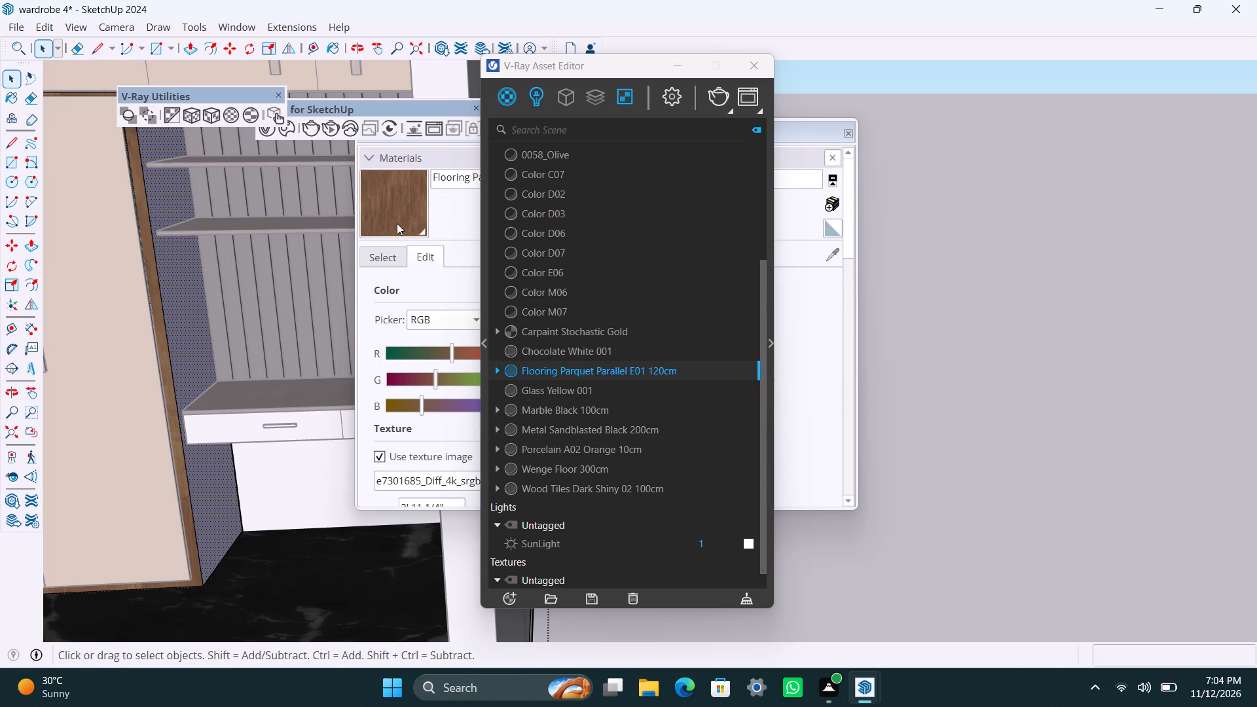
scroll(397, 229, up, 2)
scroll(402, 387, down, 1)
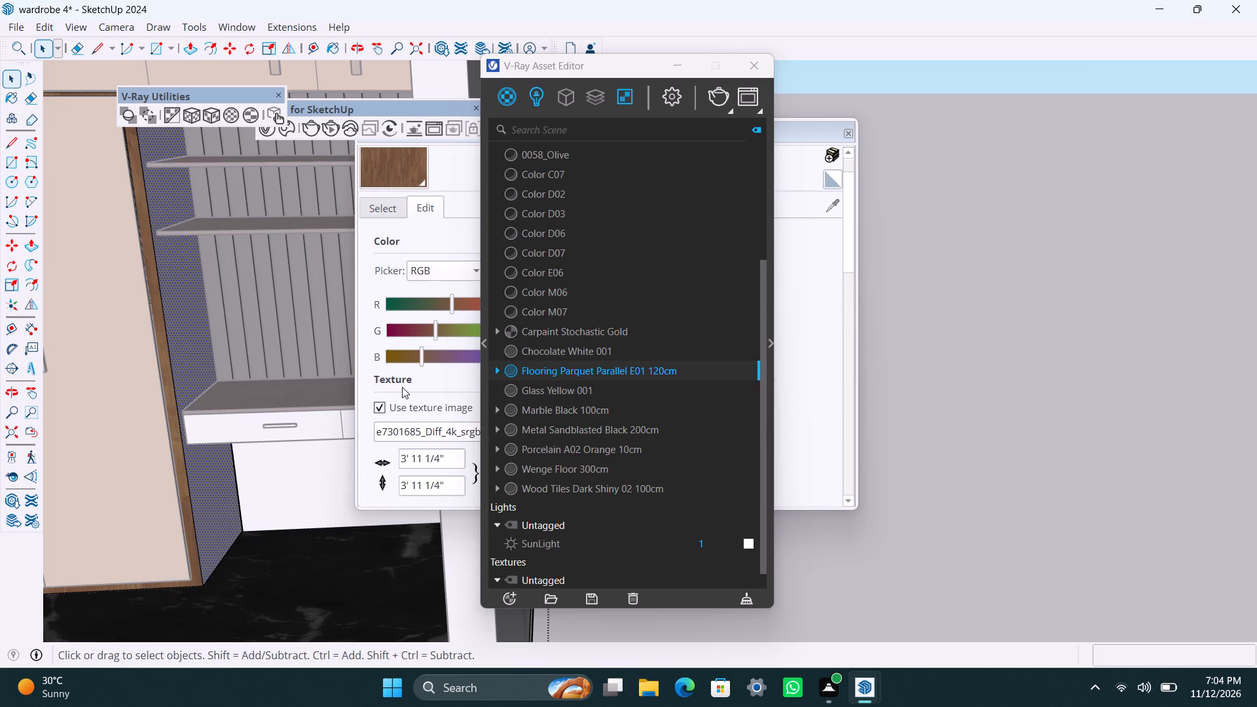
scroll(403, 389, down, 6)
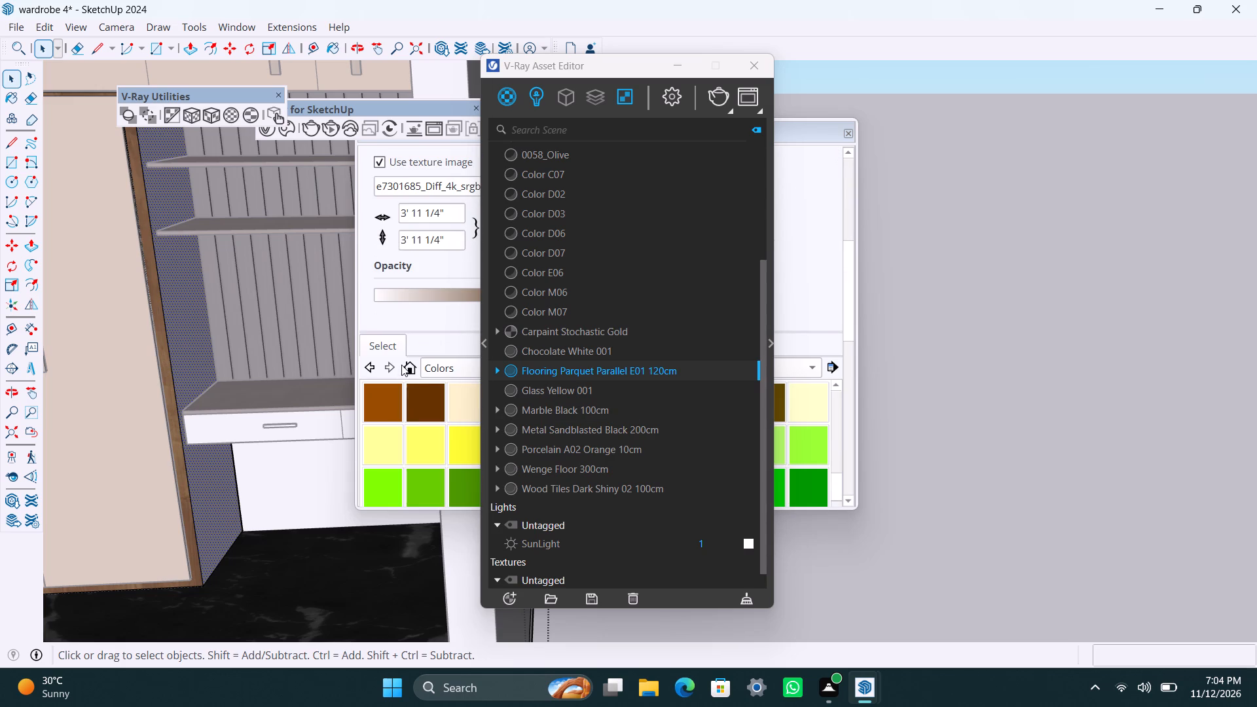
click(403, 366)
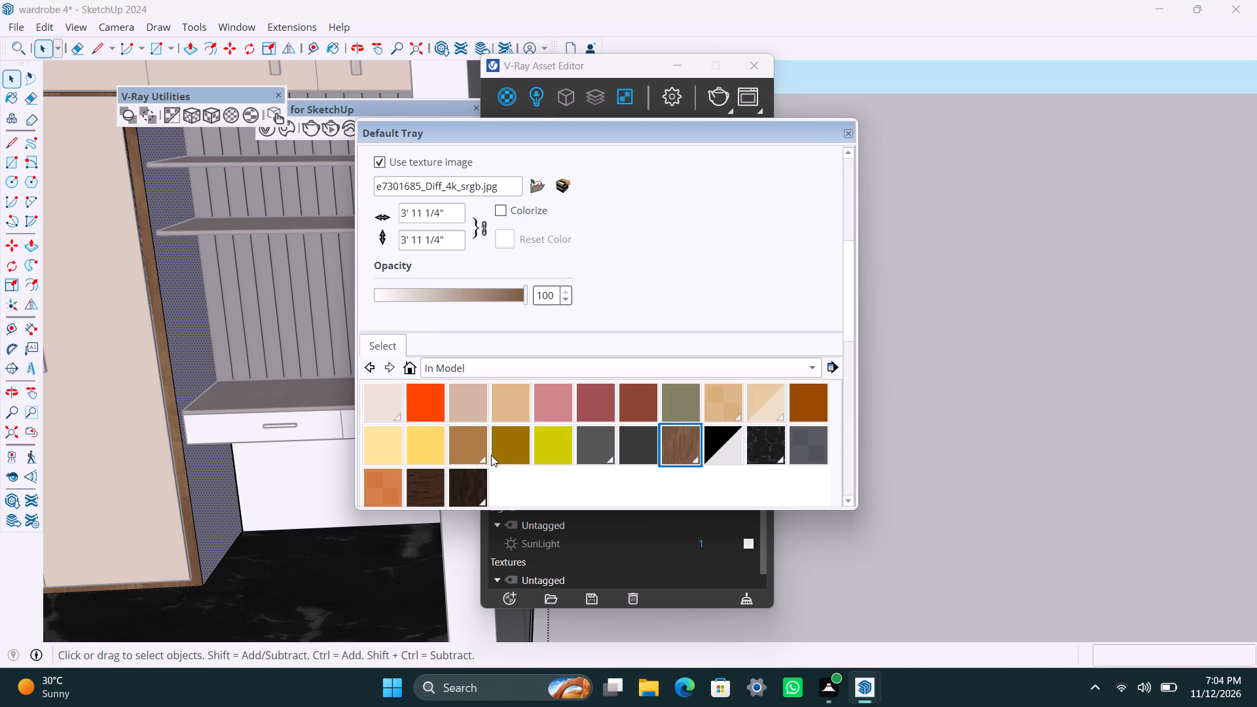
click(469, 447)
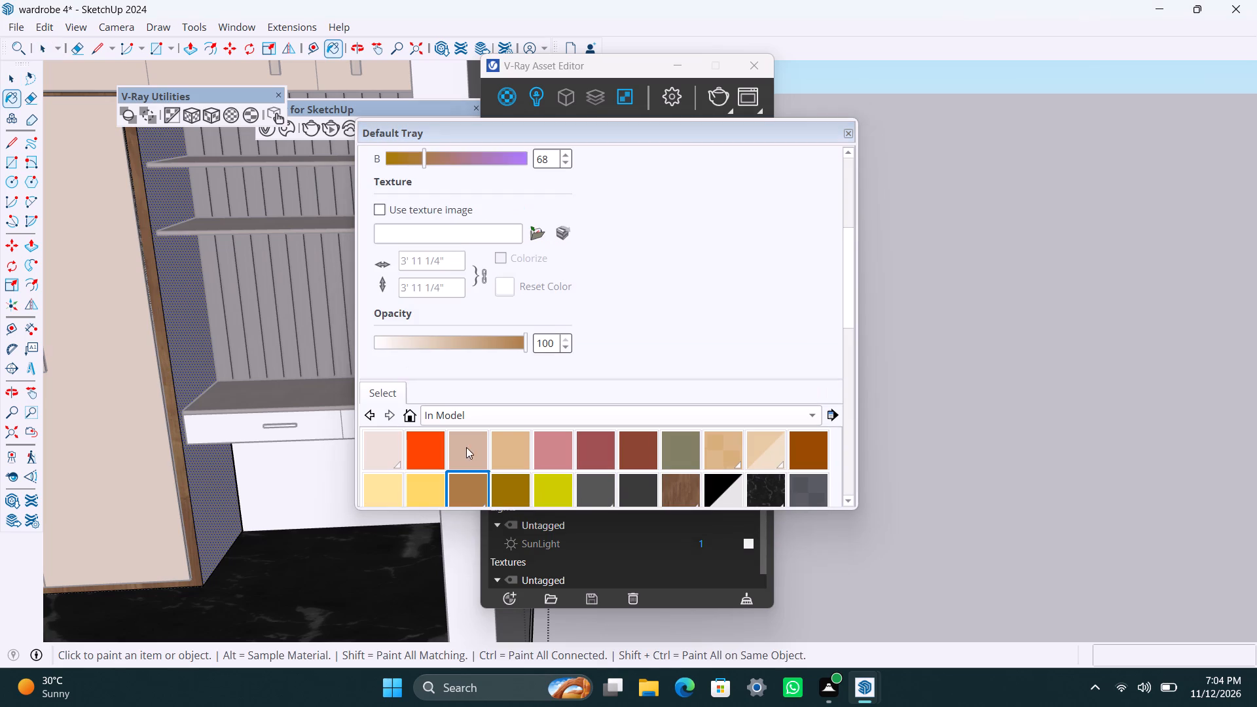
click(187, 356)
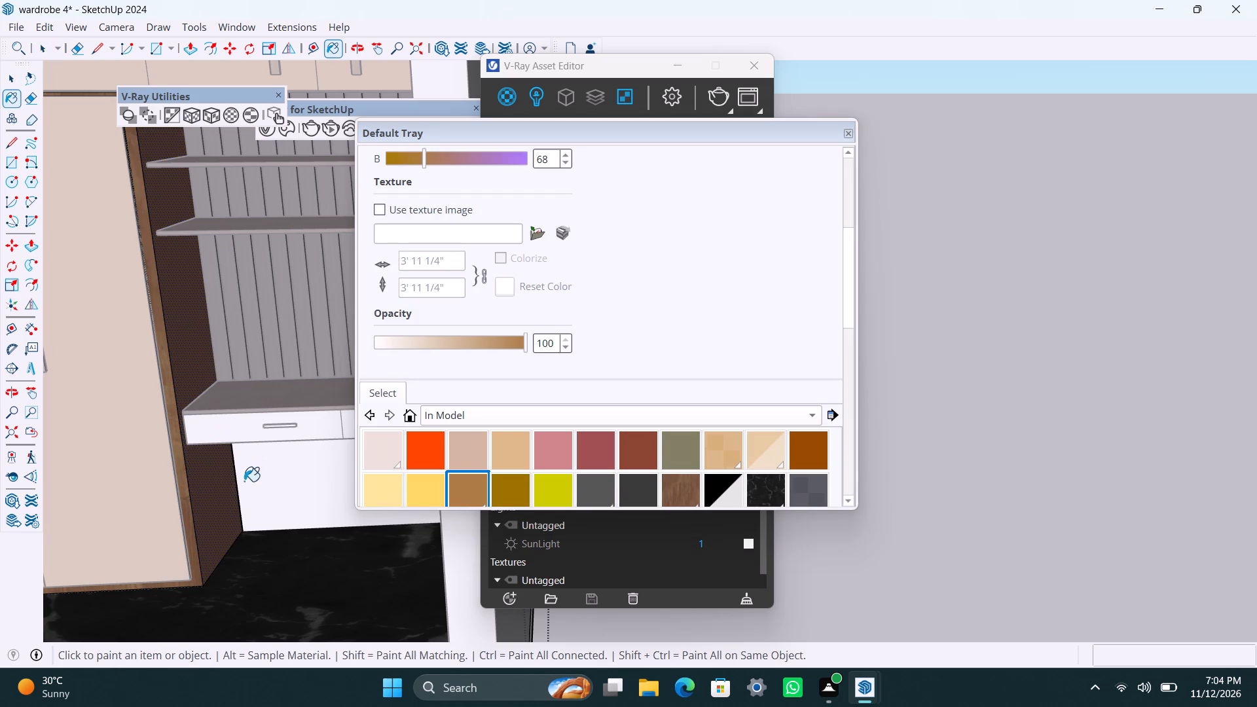
key(space)
scroll(238, 541, down, 6)
click(1008, 342)
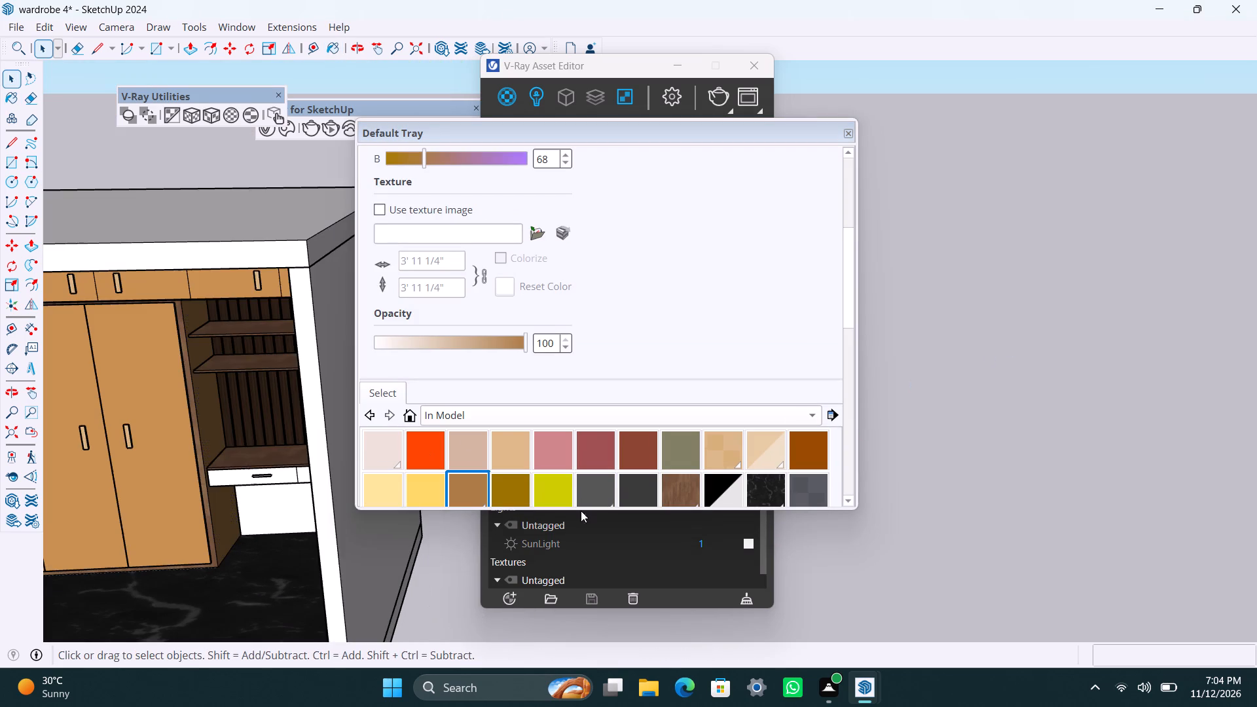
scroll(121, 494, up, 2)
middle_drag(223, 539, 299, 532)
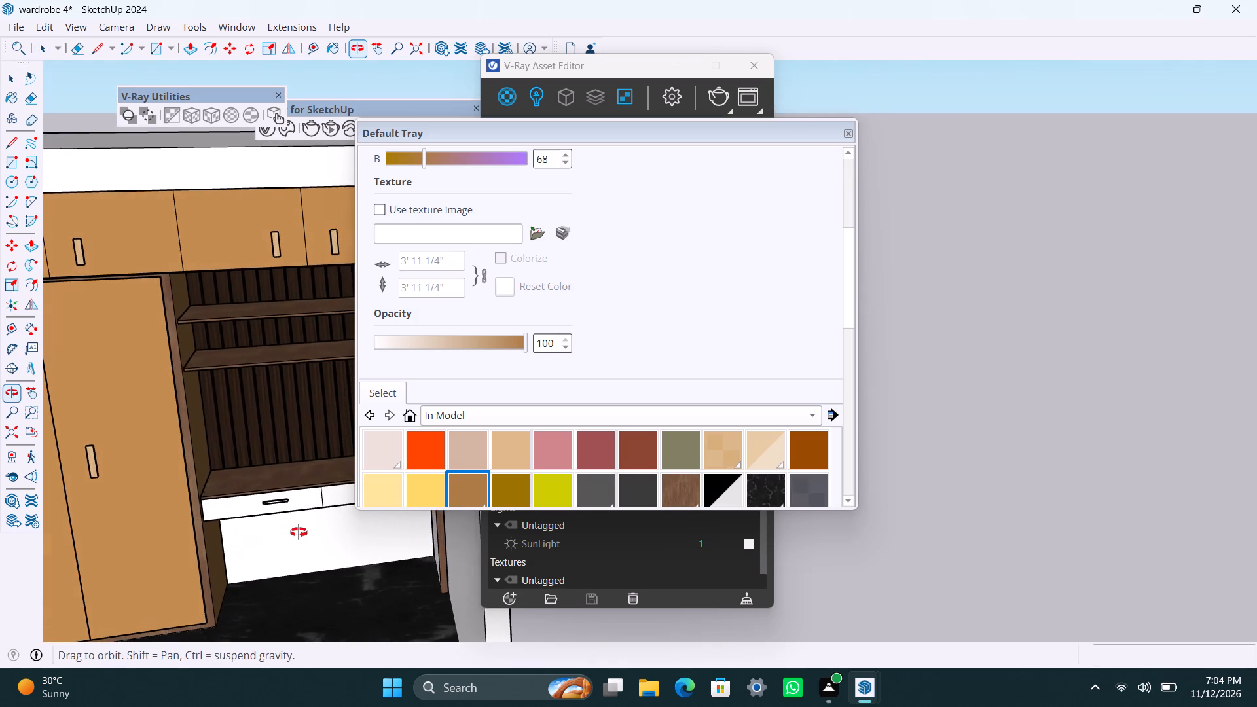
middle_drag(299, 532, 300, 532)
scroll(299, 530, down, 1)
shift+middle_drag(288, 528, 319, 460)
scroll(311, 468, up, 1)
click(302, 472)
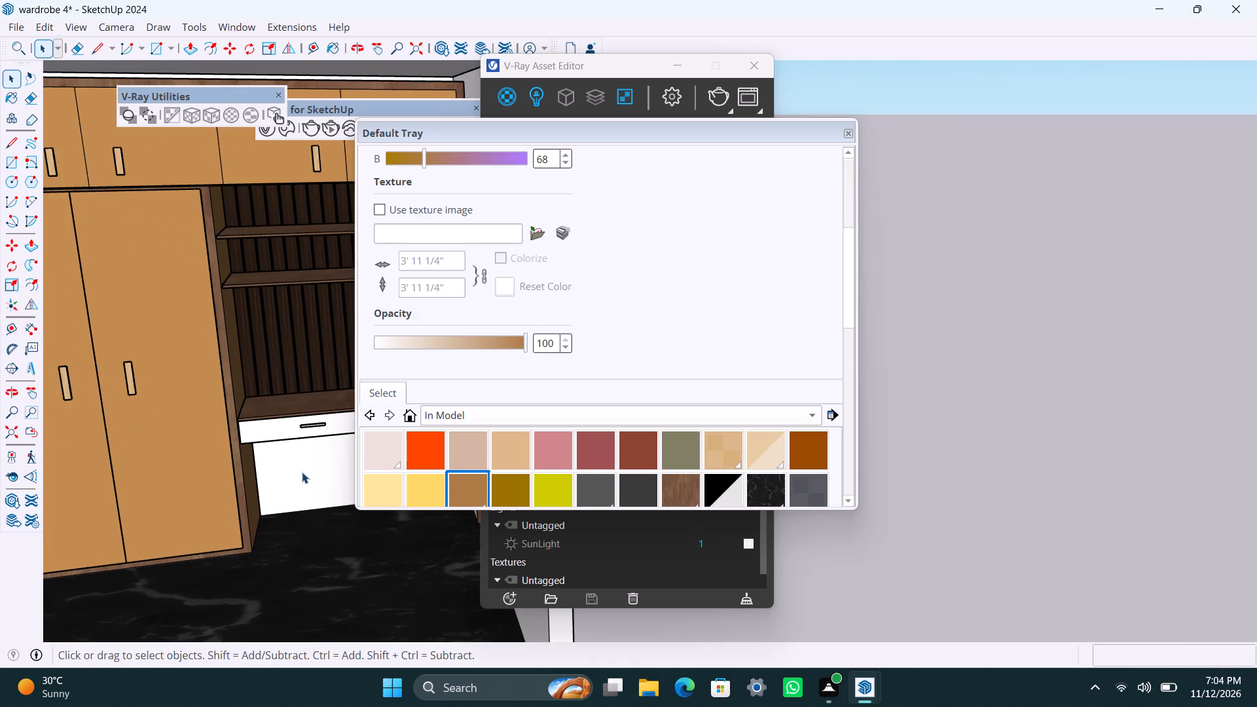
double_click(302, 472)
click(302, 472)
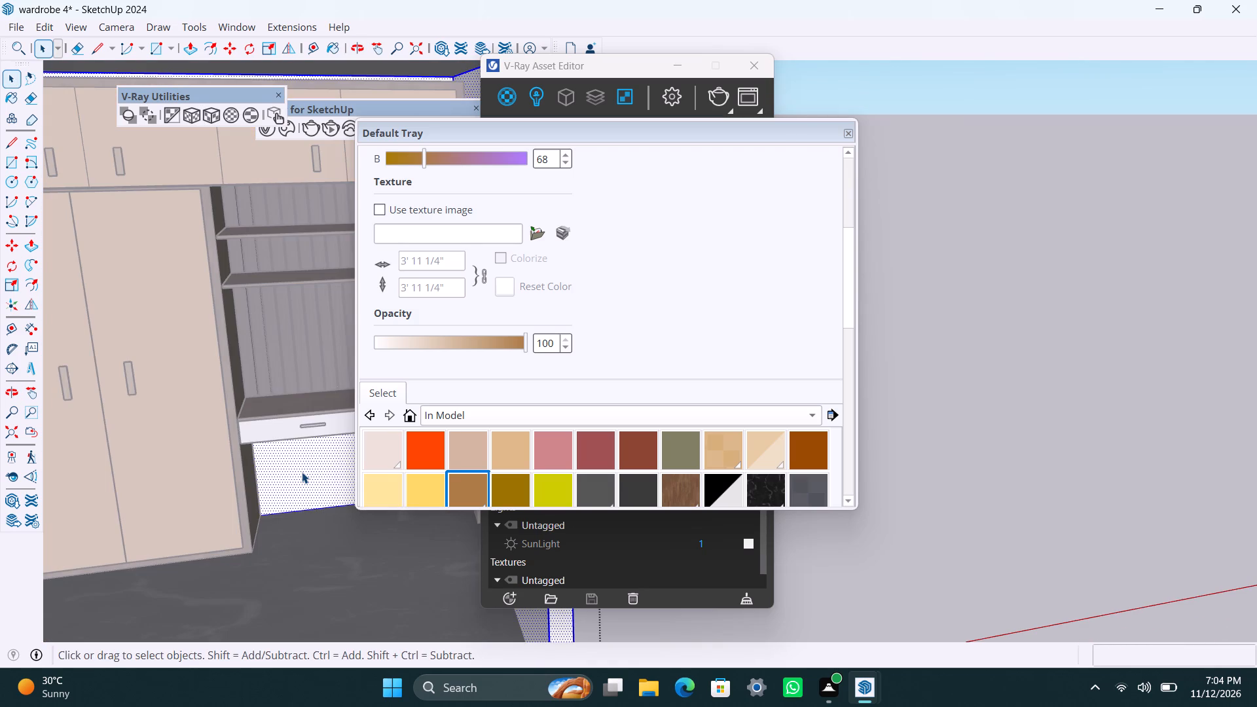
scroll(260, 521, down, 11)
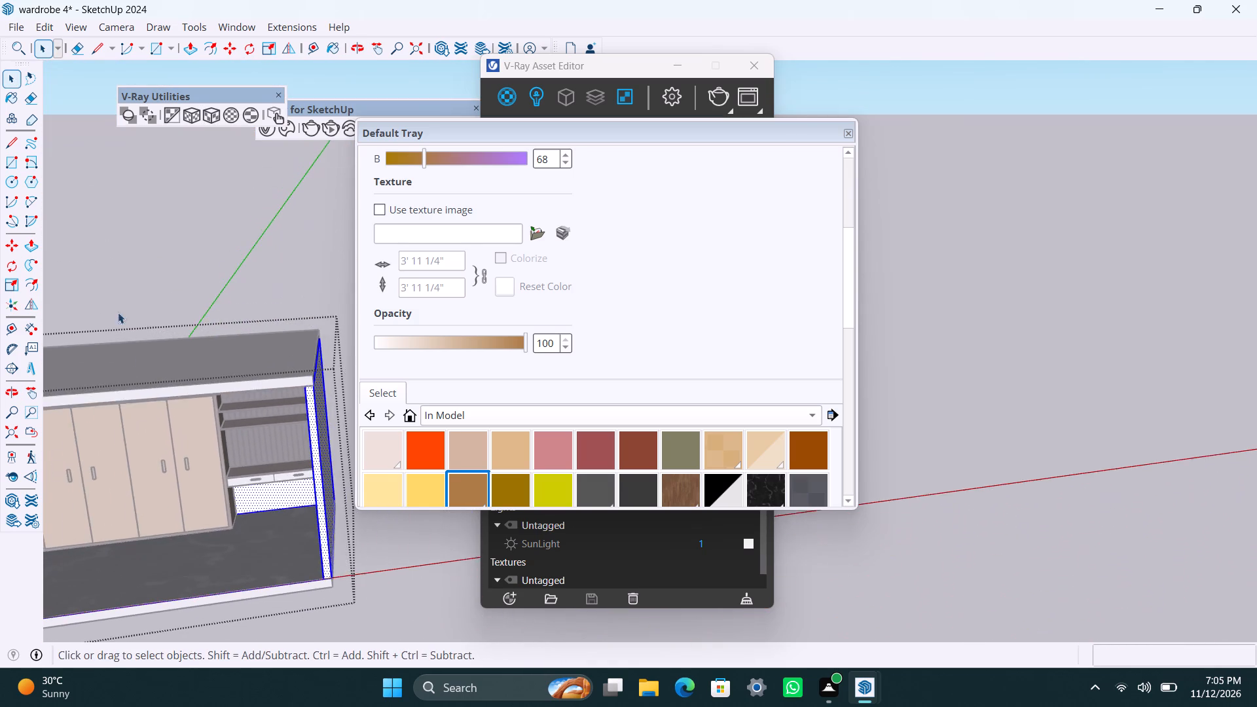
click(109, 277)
With a tall-door handle selected, browse the 3d Printing and Wood material collections for a handle finish.
scroll(153, 489, down, 3)
middle_drag(166, 520, 85, 520)
scroll(137, 477, up, 5)
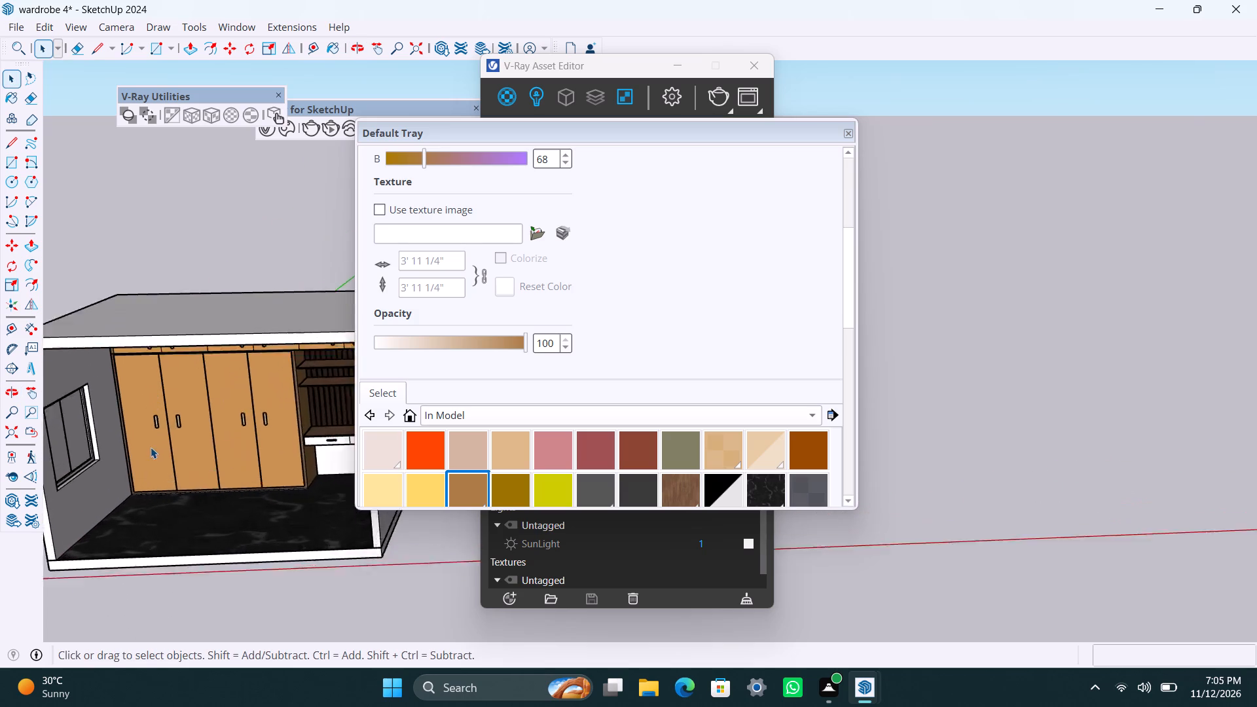
scroll(151, 447, up, 12)
click(162, 397)
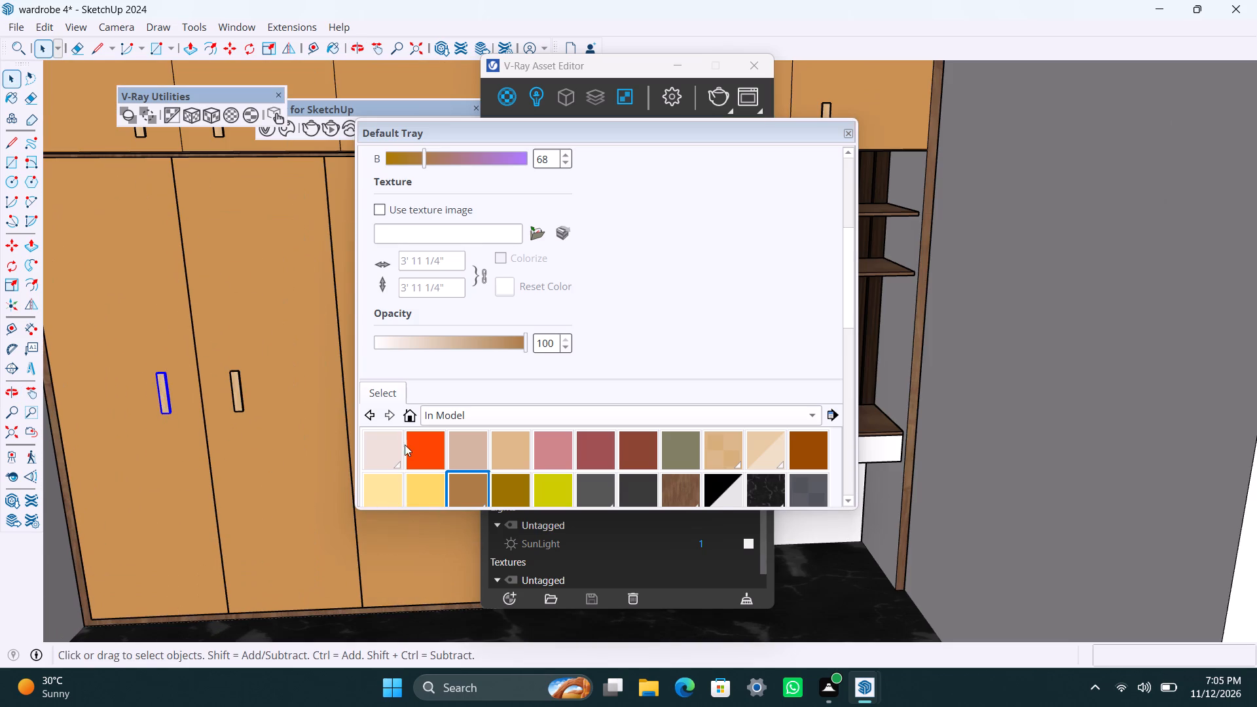
scroll(494, 462, down, 3)
click(485, 420)
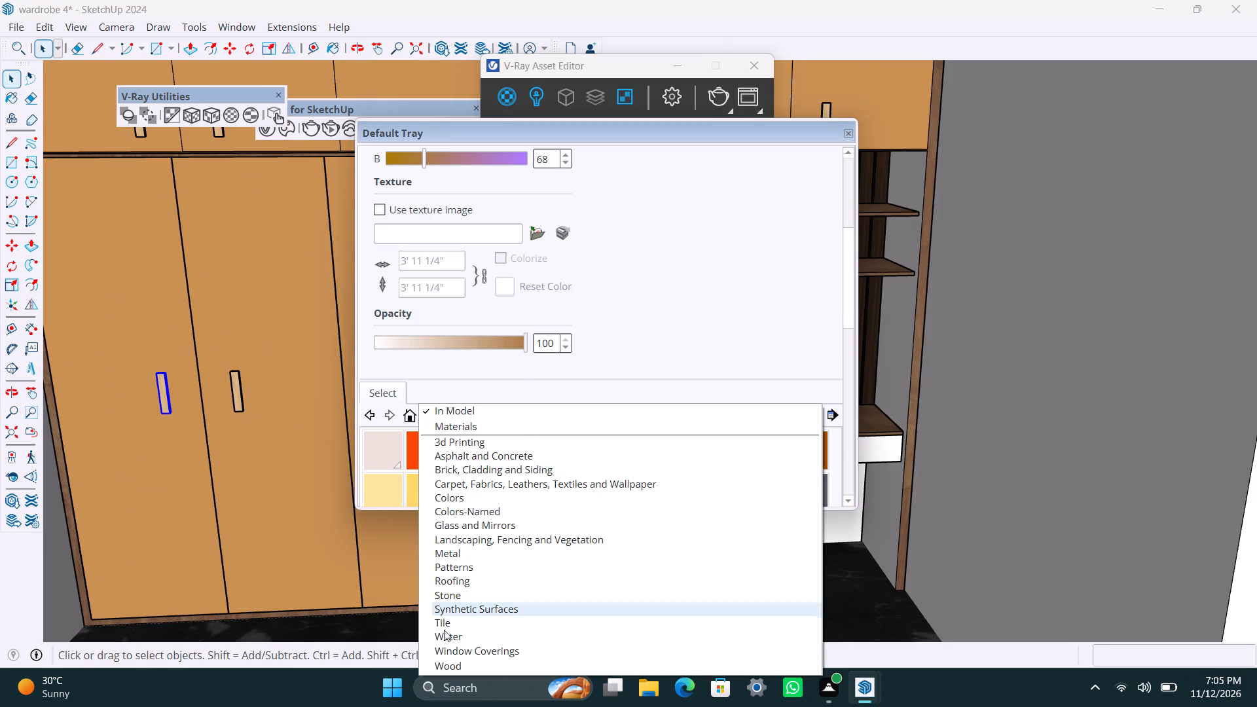
click(457, 438)
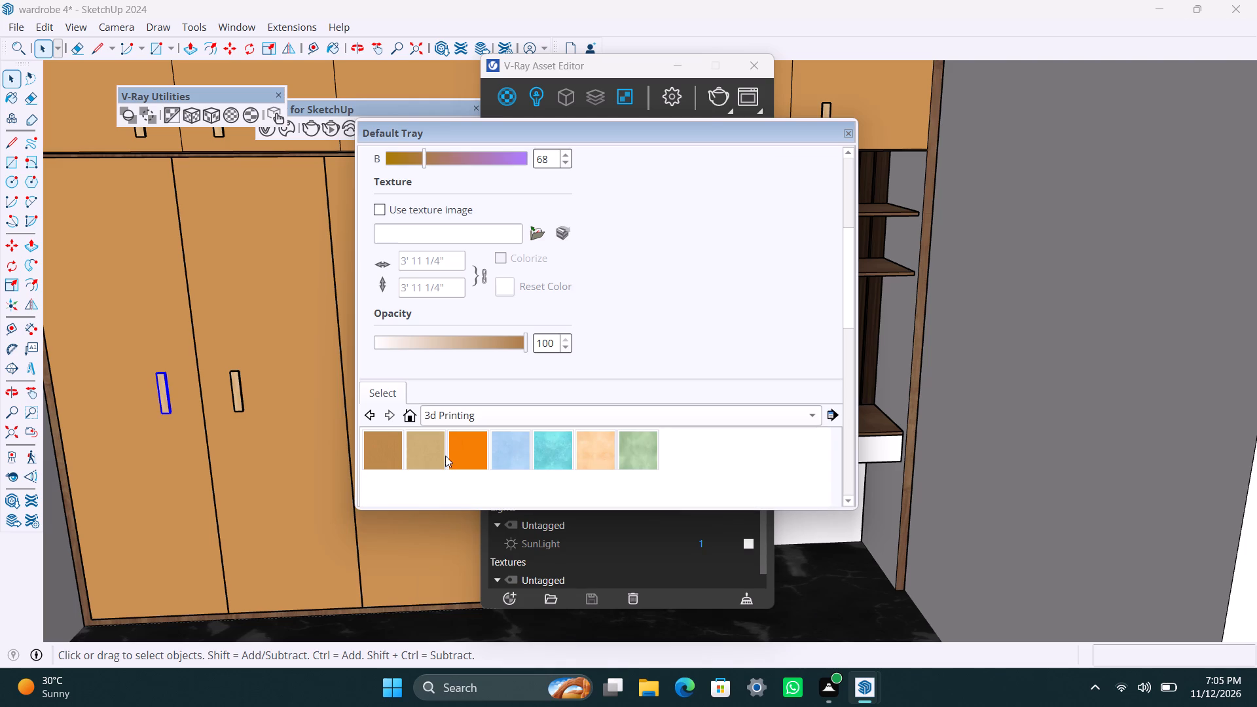
click(368, 446)
scroll(479, 368, up, 9)
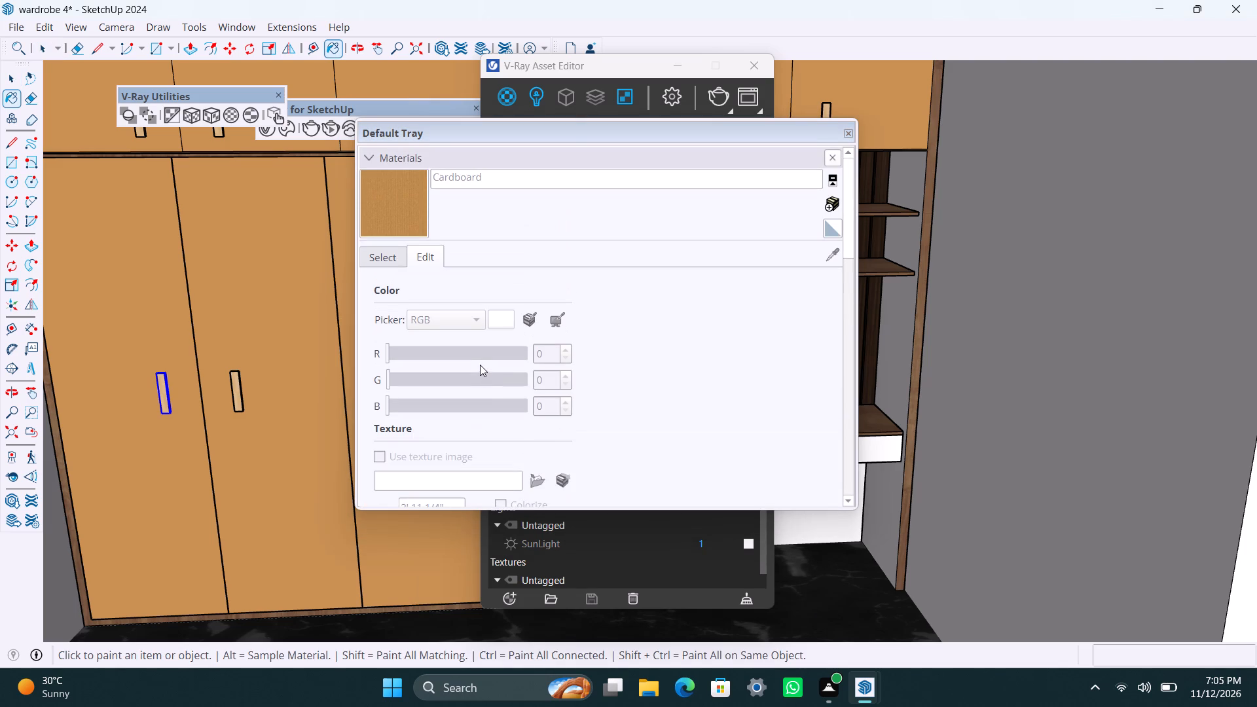
scroll(480, 365, down, 7)
click(462, 318)
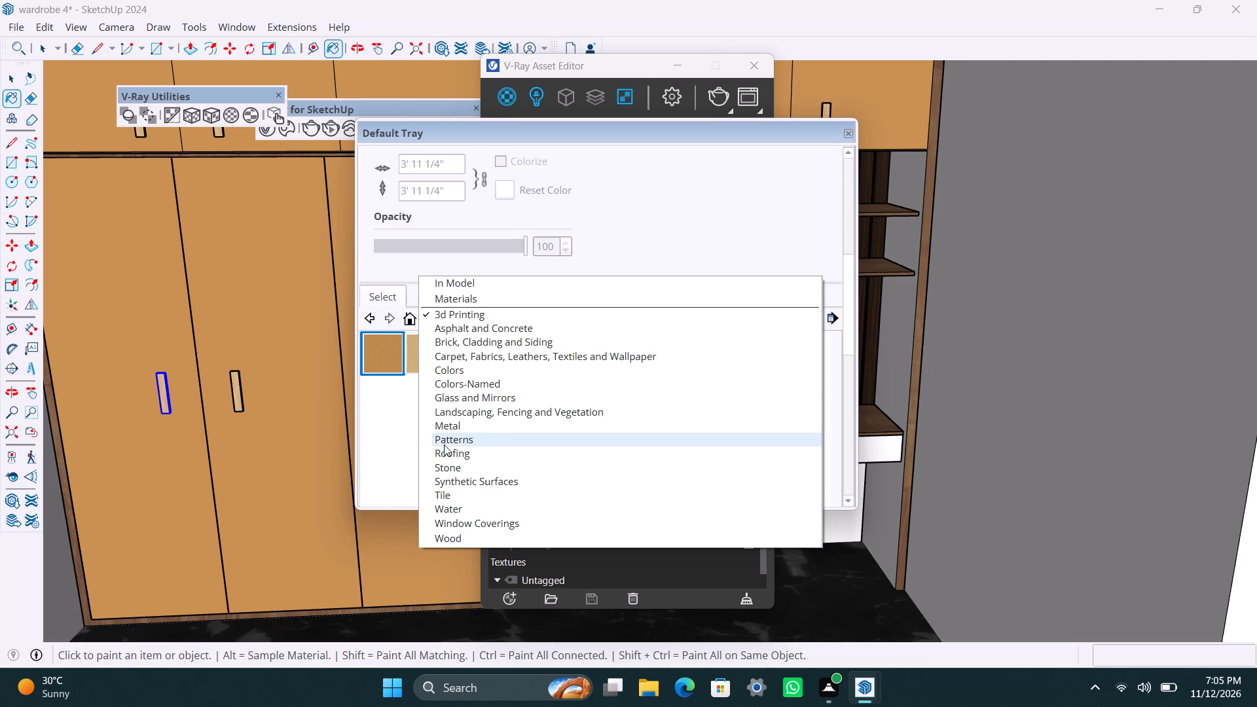
click(448, 537)
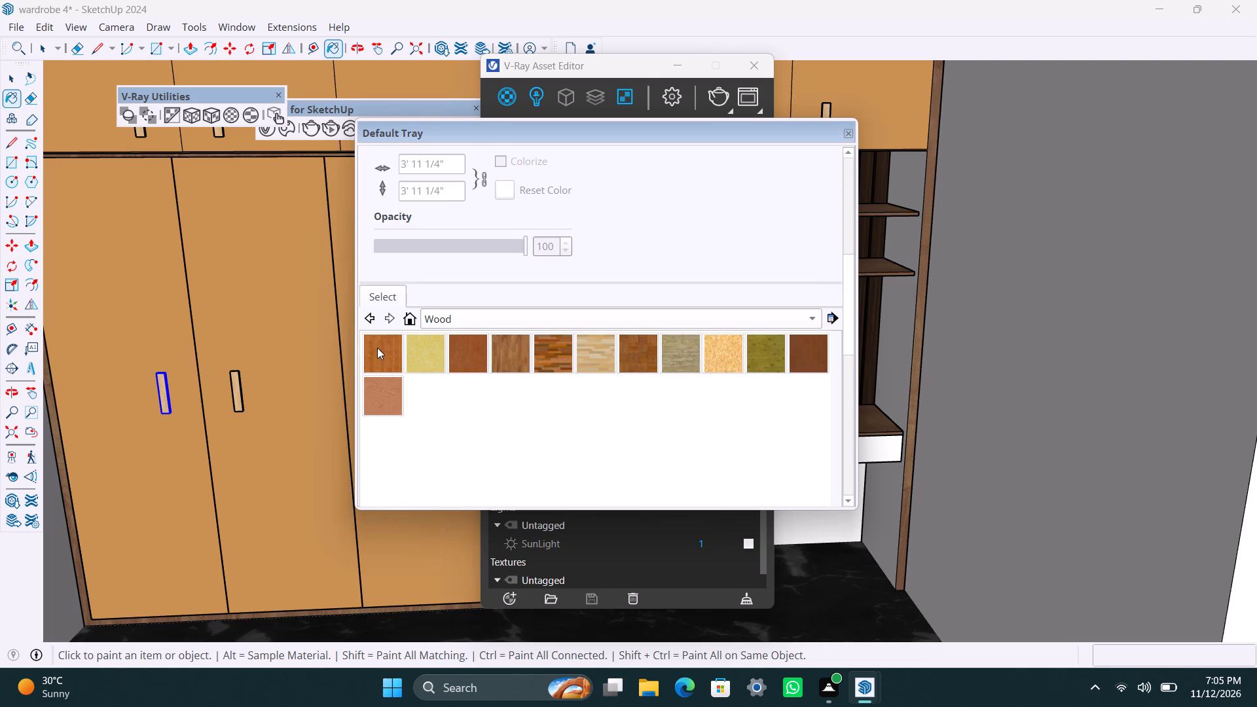
click(506, 353)
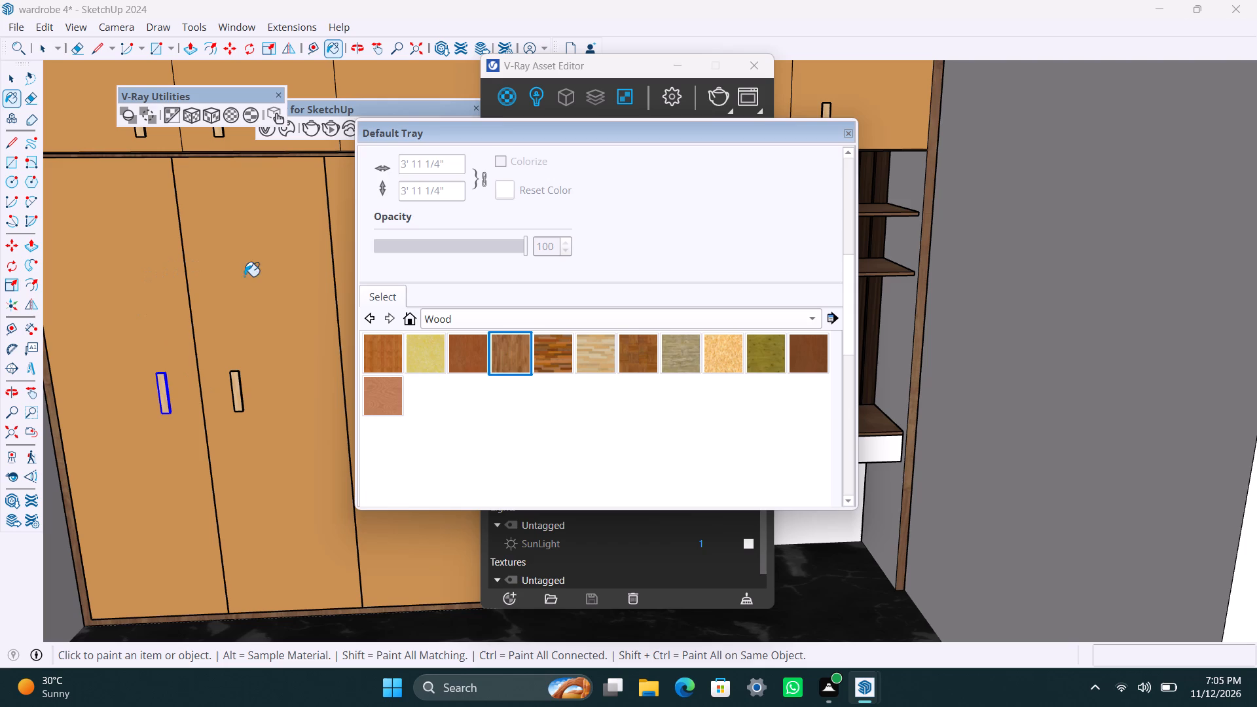
click(378, 346)
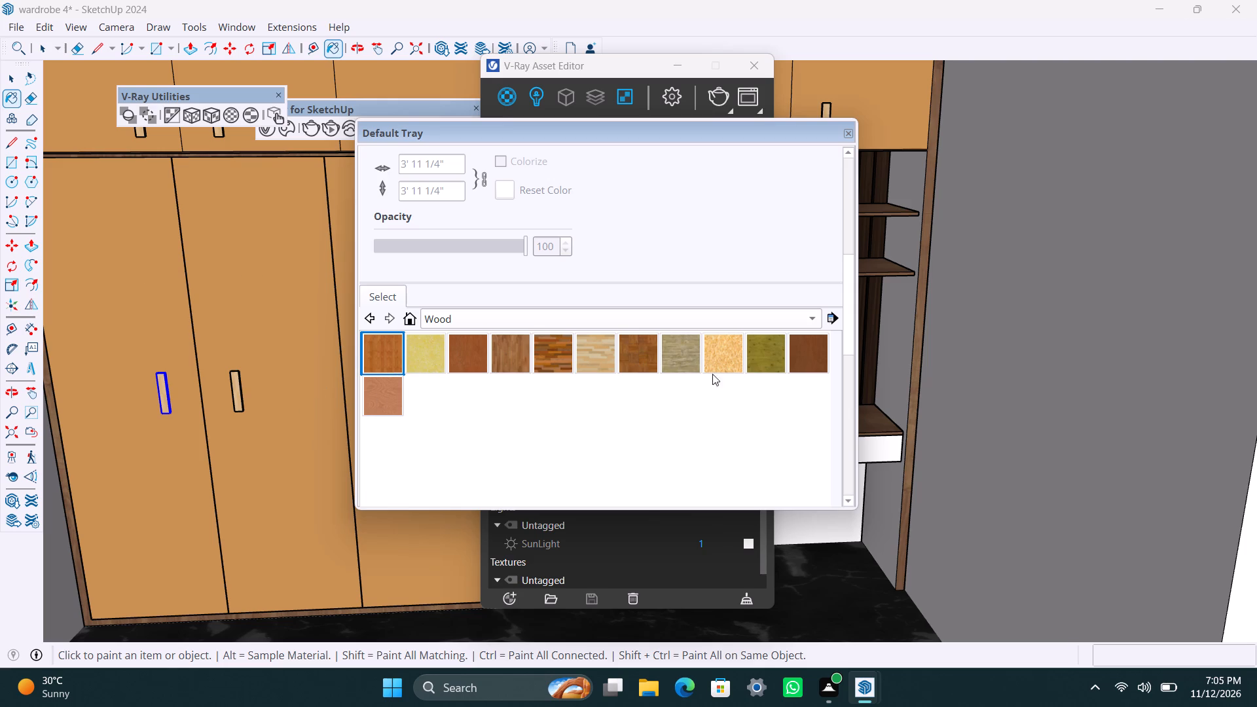
click(518, 352)
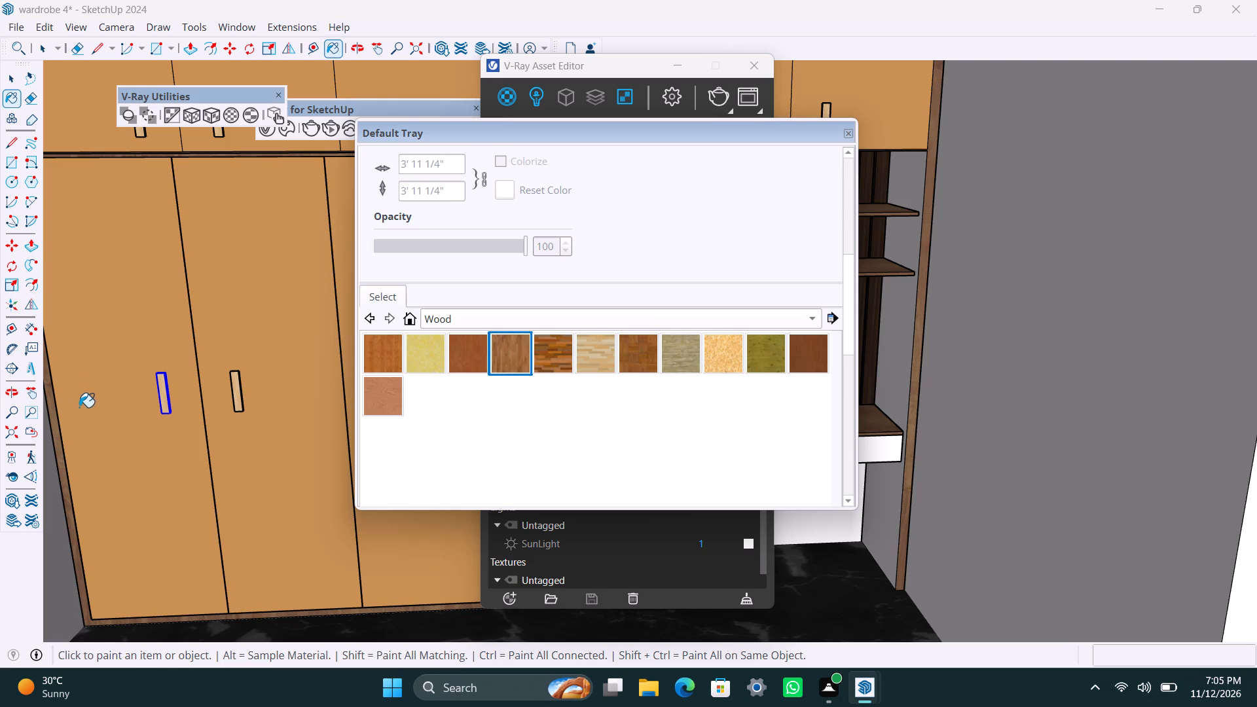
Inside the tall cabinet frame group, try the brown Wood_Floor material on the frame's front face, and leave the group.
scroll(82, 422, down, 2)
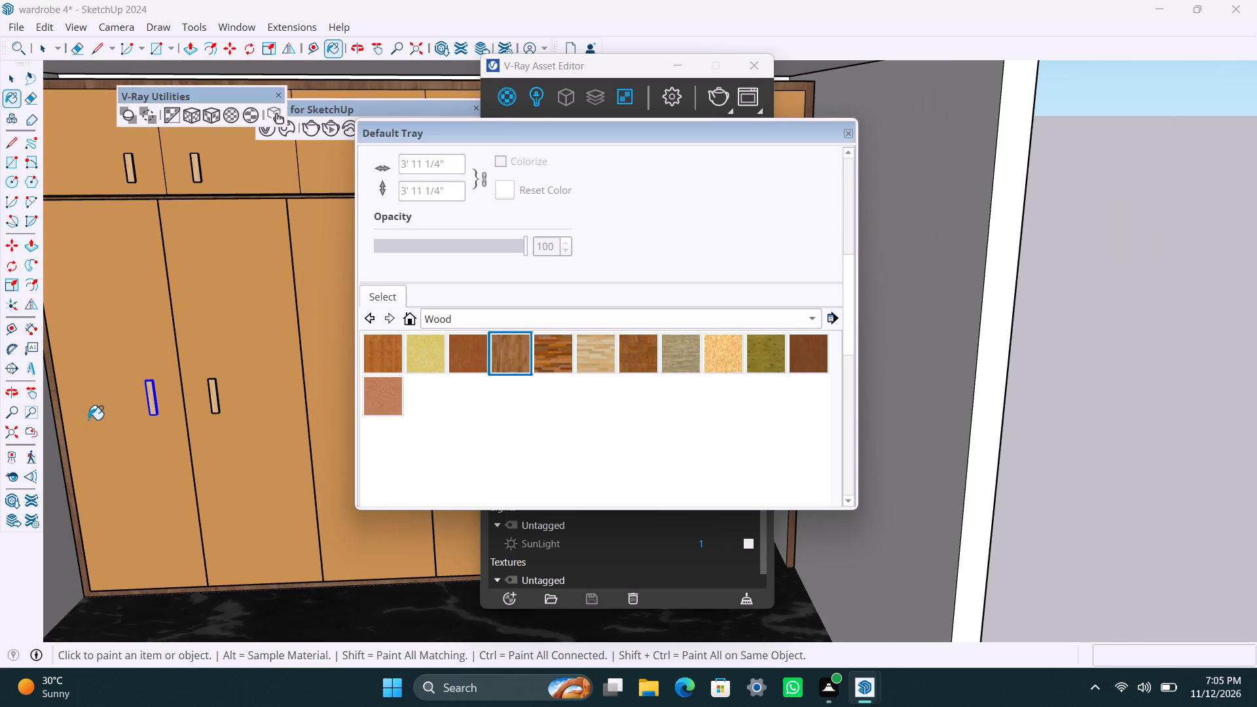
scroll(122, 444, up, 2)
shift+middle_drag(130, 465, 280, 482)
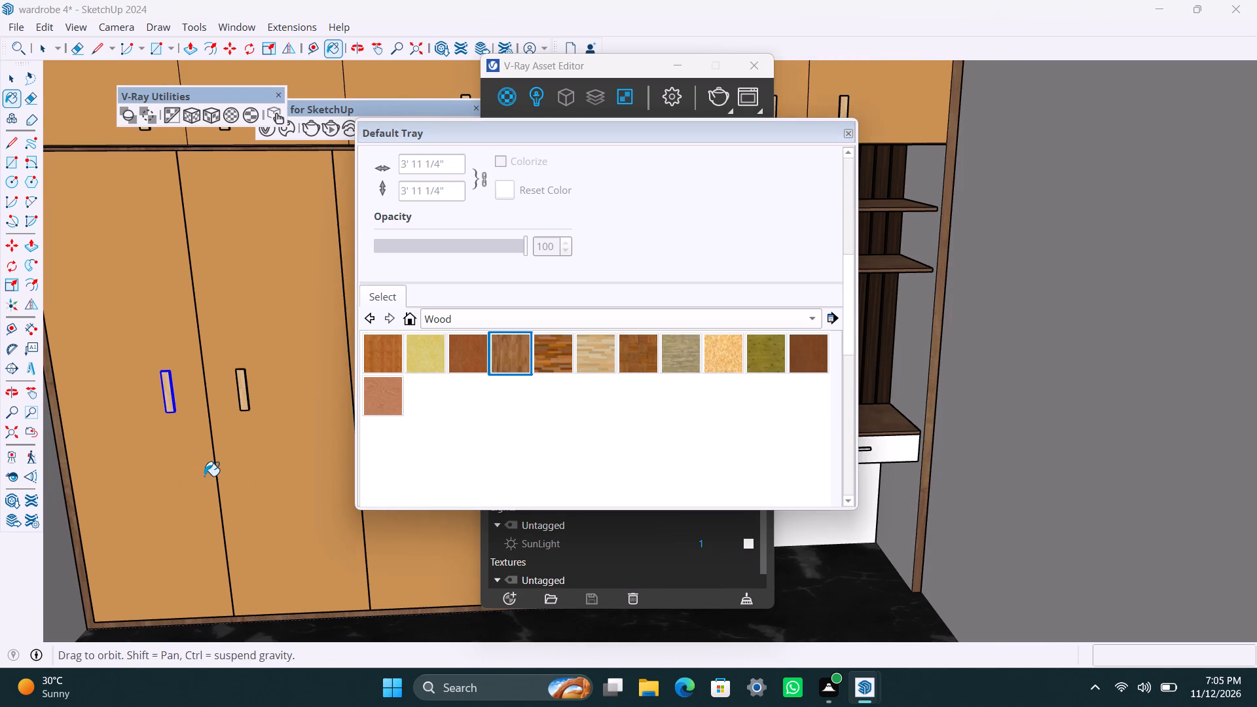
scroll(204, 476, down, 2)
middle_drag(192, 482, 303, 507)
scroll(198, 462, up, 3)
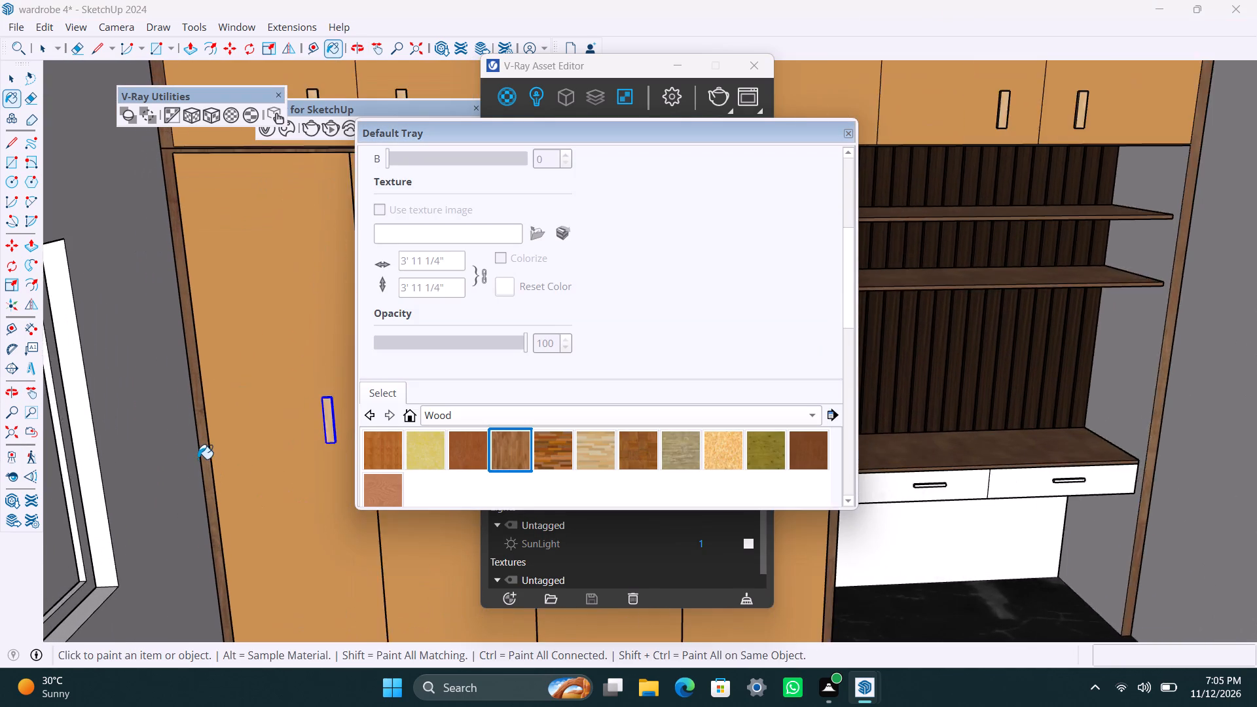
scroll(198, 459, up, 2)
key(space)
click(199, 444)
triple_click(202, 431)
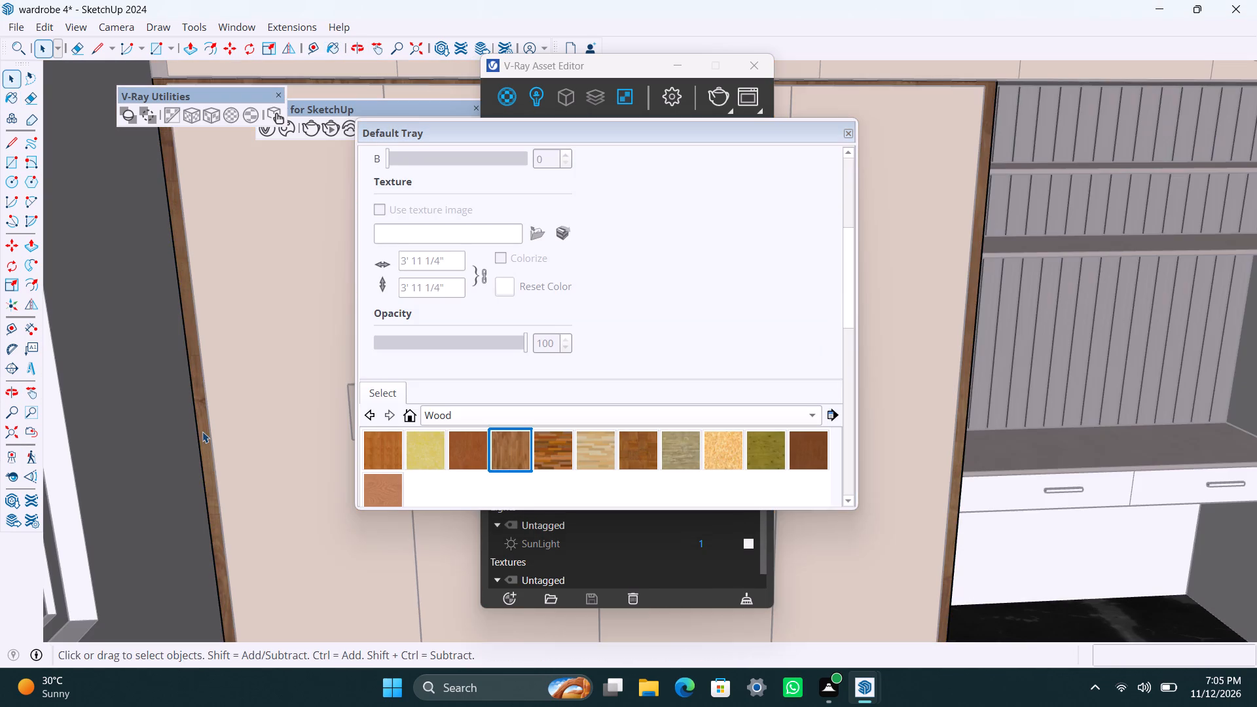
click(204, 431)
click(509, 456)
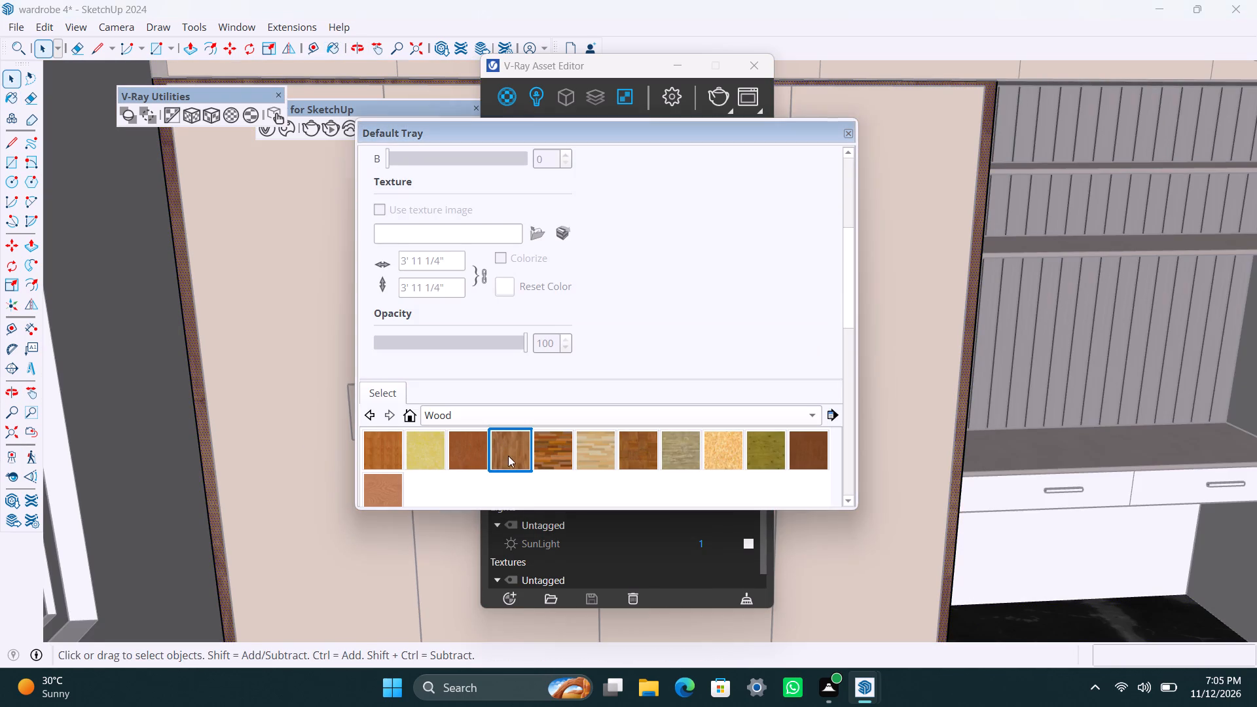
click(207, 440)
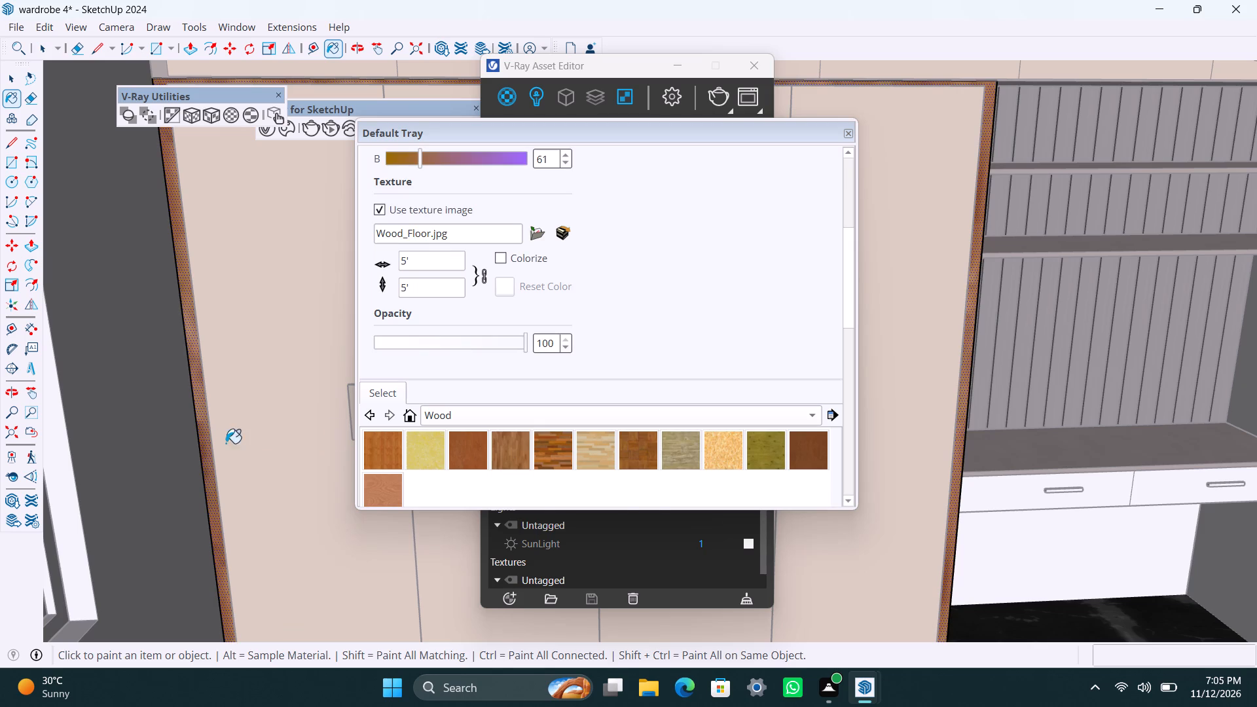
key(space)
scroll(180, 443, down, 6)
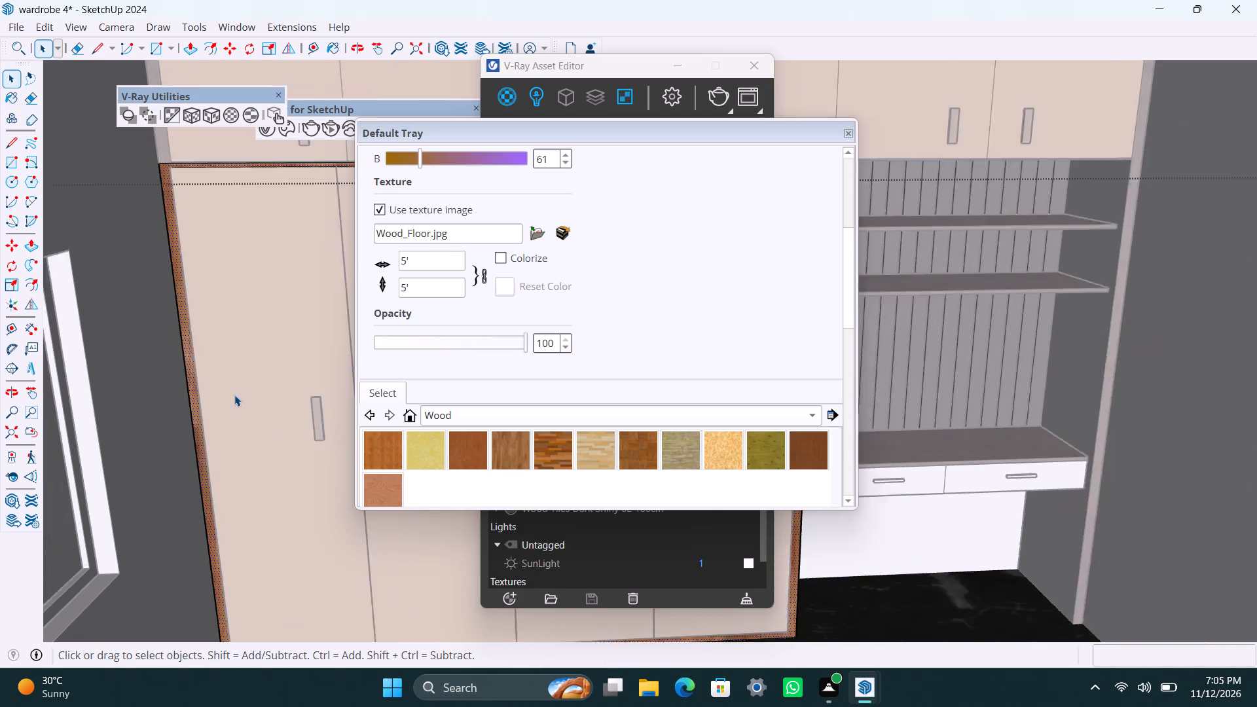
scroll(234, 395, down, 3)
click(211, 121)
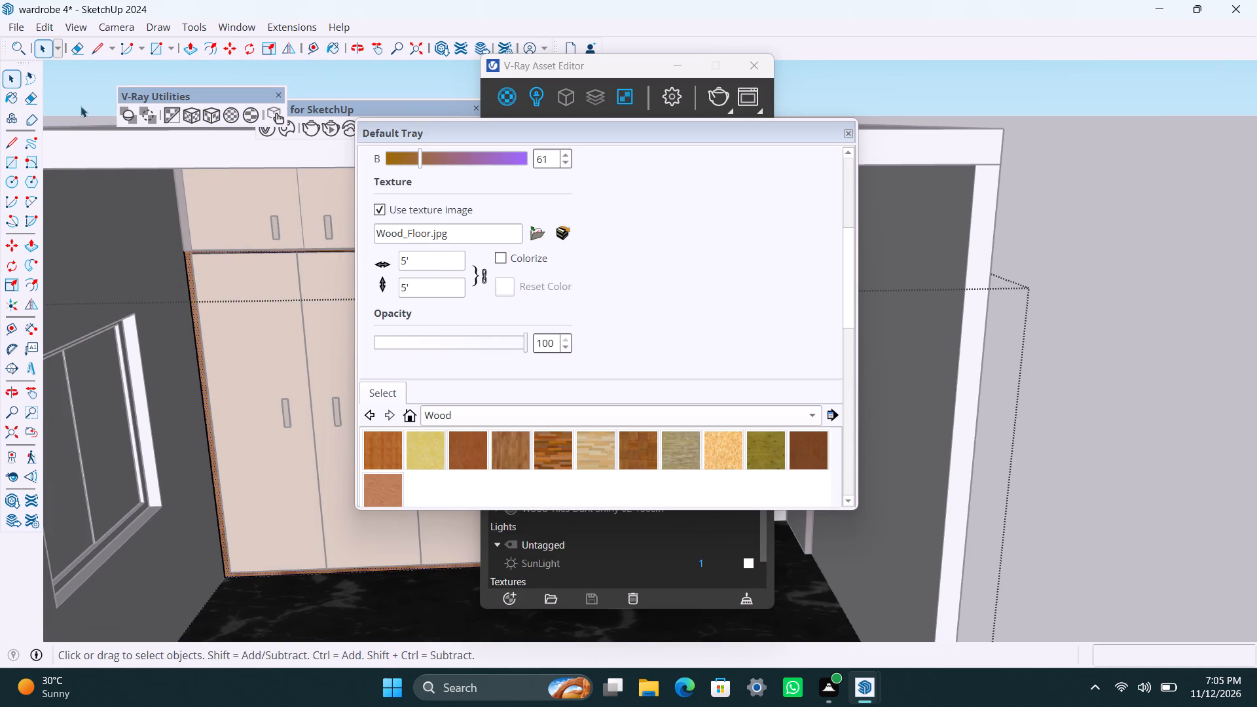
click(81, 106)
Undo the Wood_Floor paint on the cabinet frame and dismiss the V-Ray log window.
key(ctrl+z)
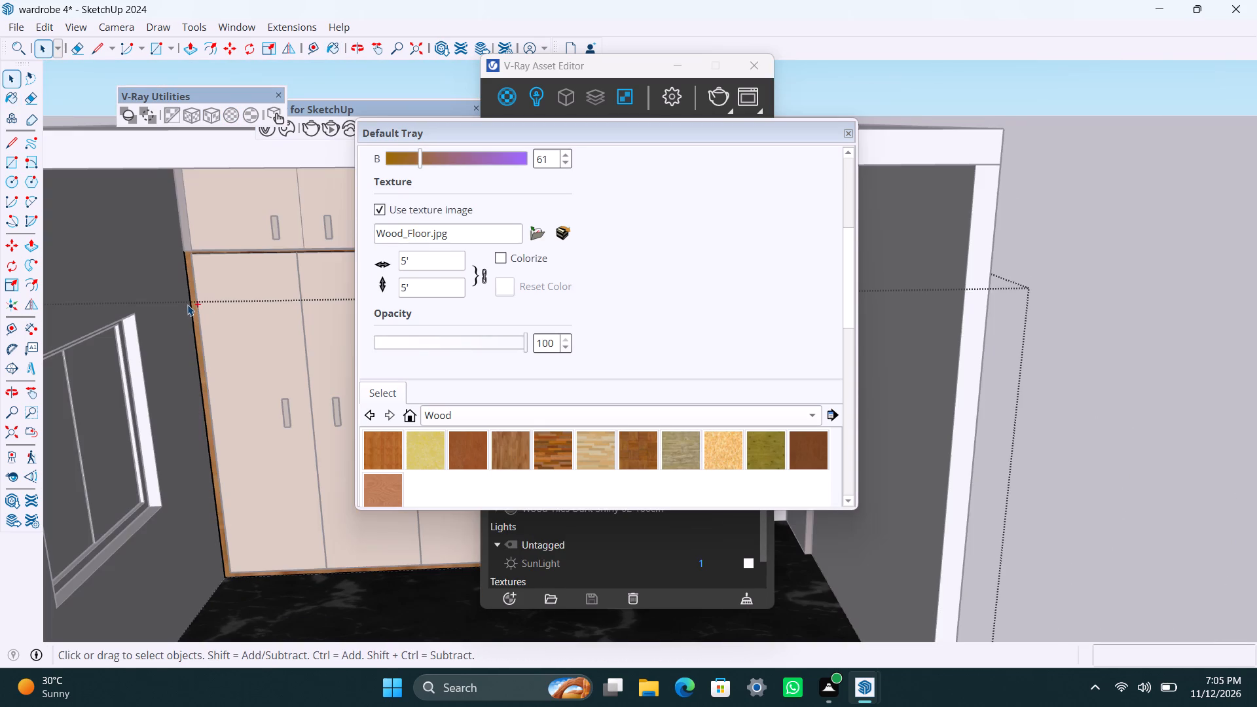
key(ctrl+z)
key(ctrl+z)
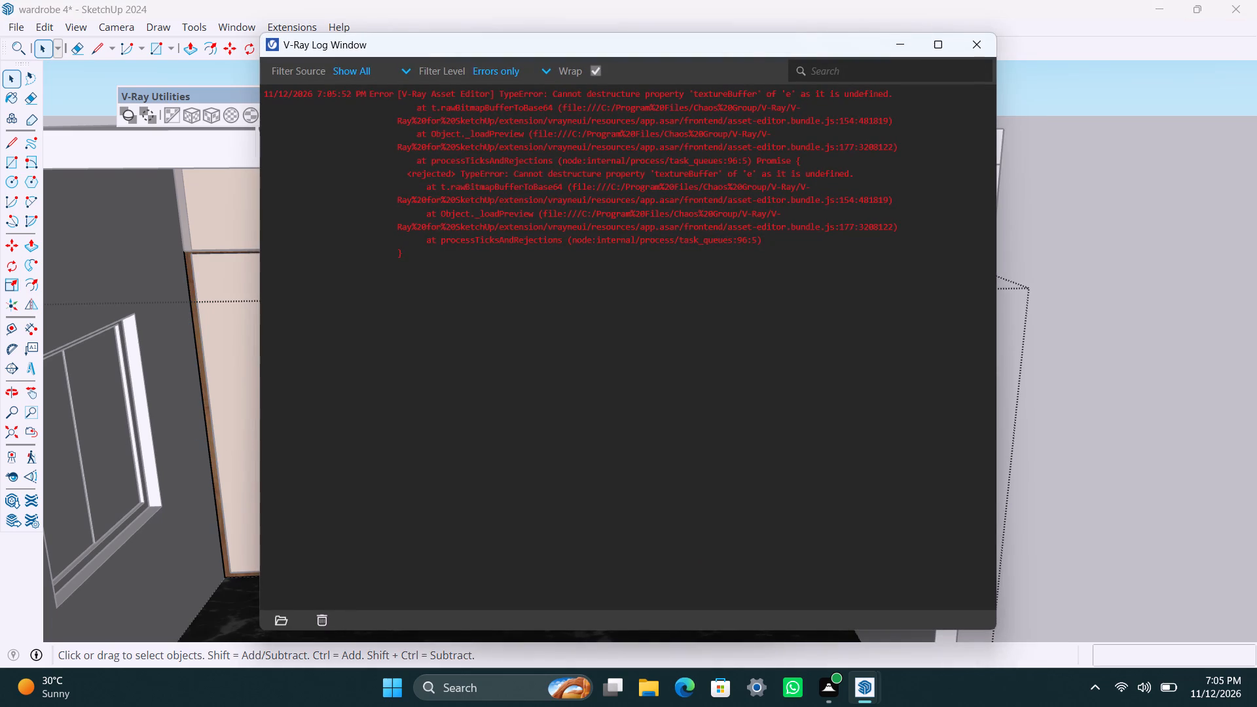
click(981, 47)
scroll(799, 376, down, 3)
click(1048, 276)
Browse the Colors-Named material collection for a wall colour.
scroll(396, 432, down, 3)
scroll(234, 431, down, 3)
middle_drag(233, 431, 205, 449)
scroll(455, 412, up, 1)
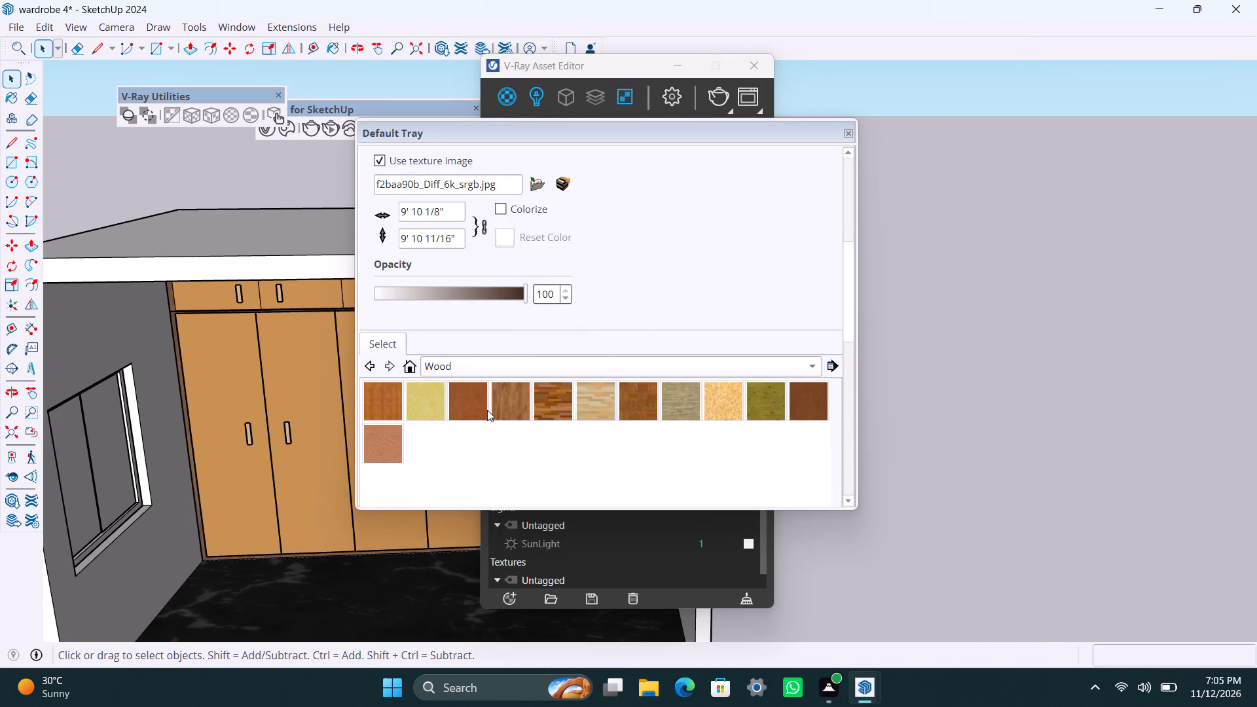
scroll(487, 410, up, 4)
shift+middle_drag(308, 482, 266, 485)
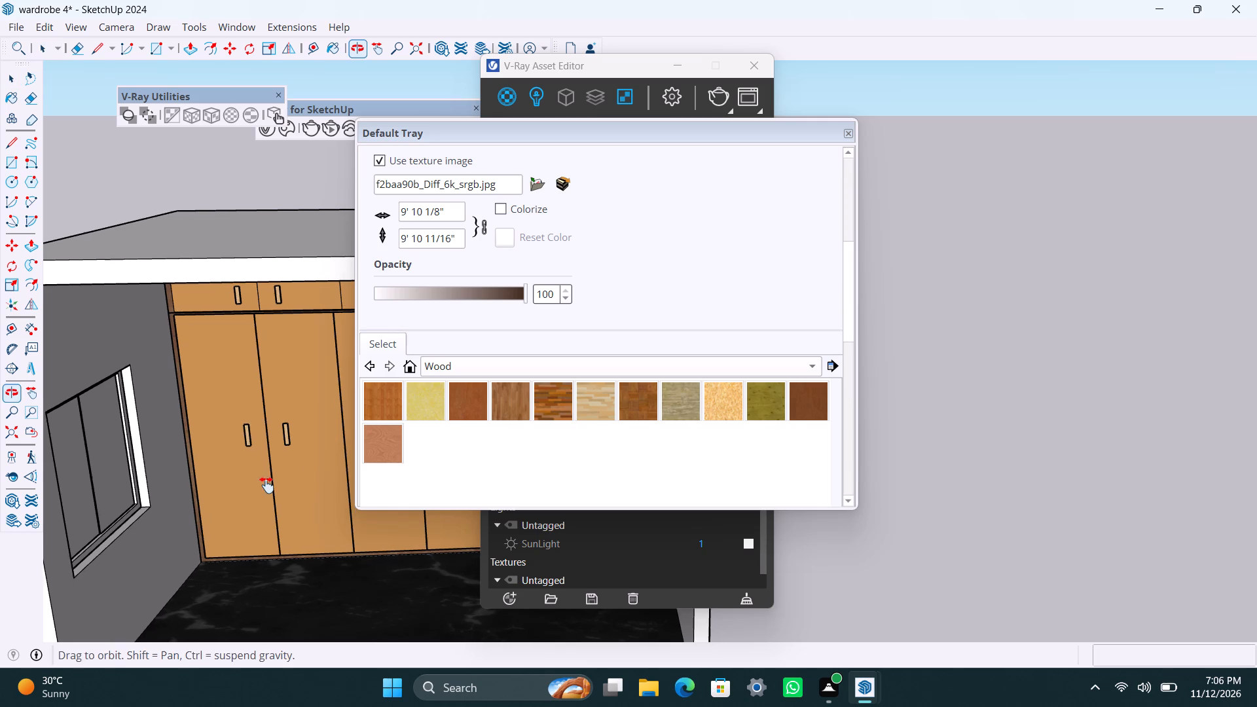
shift+middle_drag(266, 485, 227, 482)
click(465, 367)
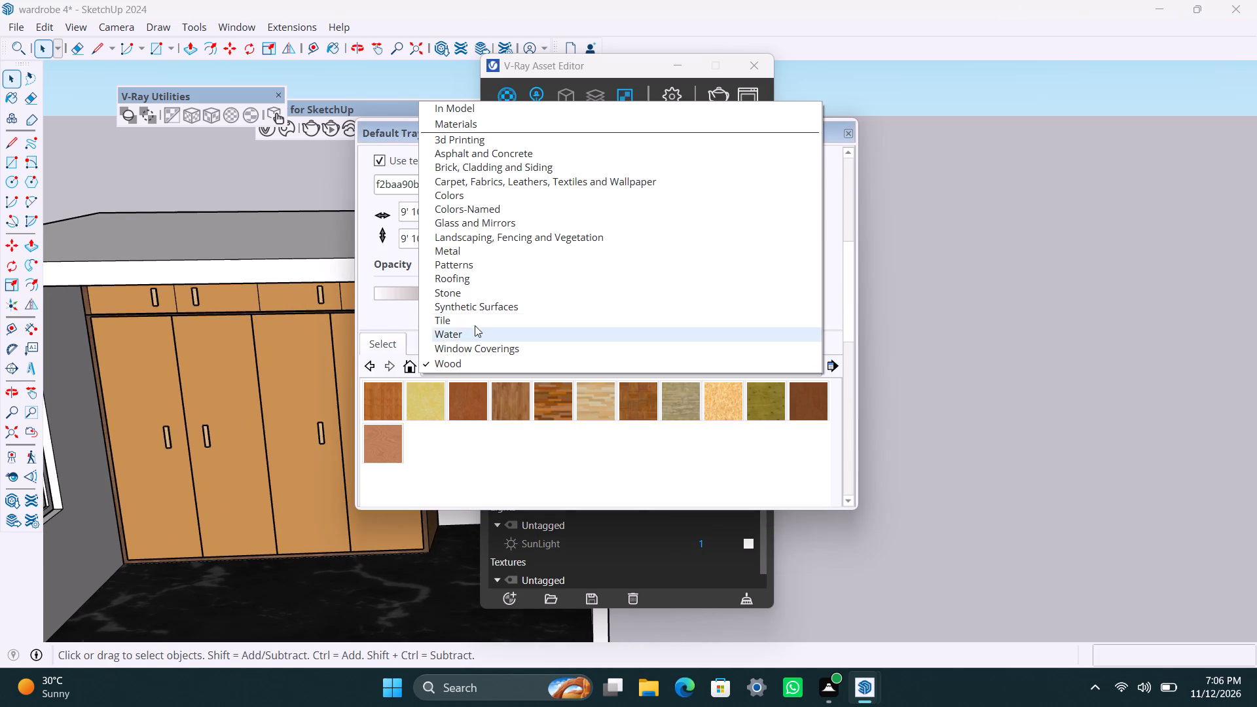
click(471, 213)
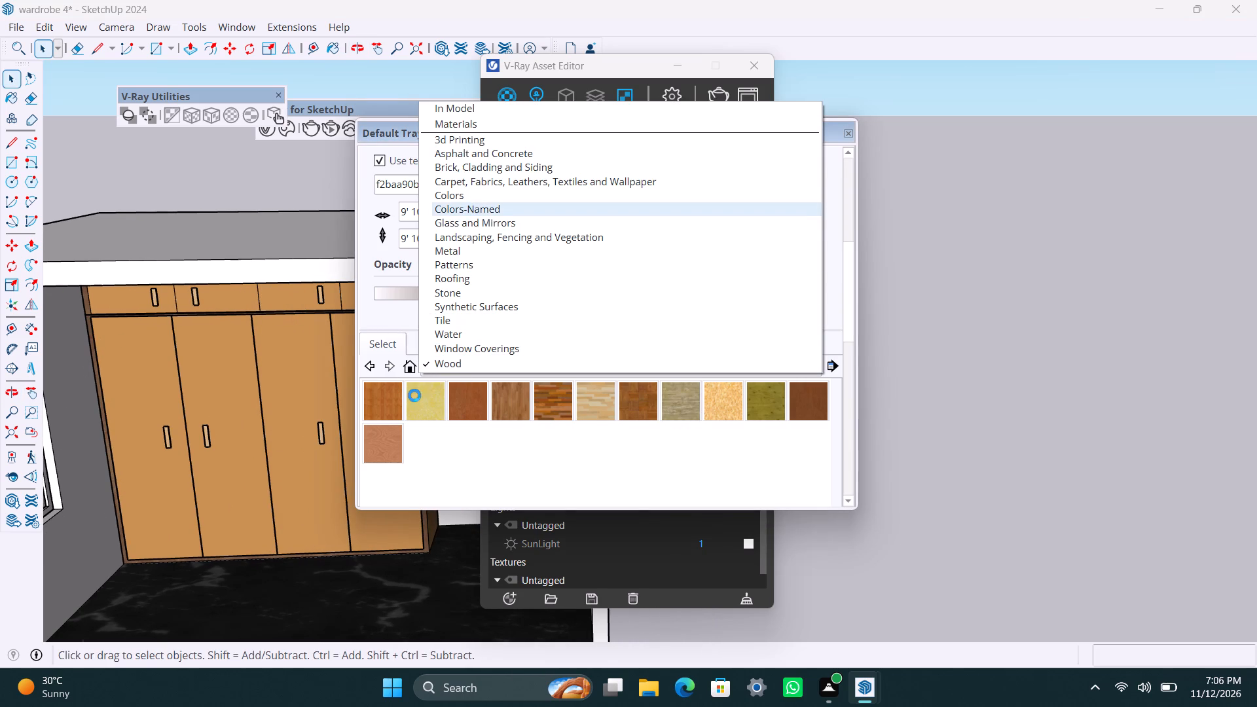
scroll(481, 497, down, 2)
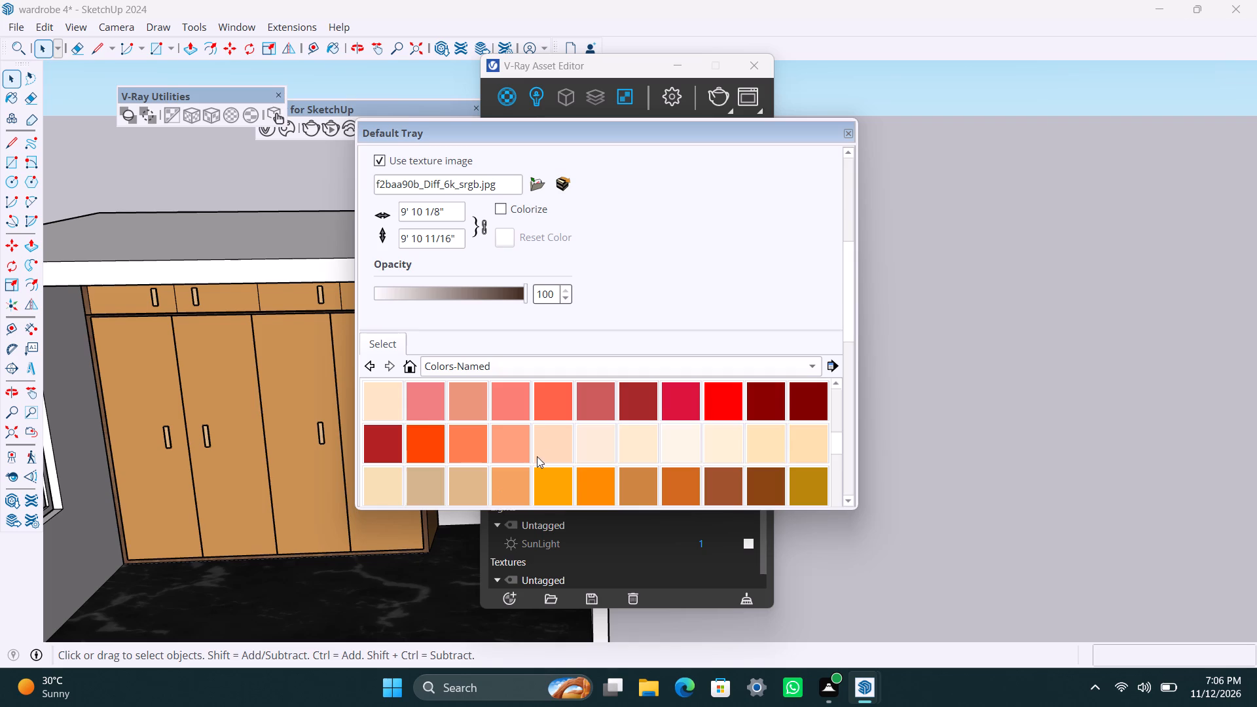
scroll(537, 456, down, 1)
scroll(488, 484, down, 2)
scroll(57, 610, down, 2)
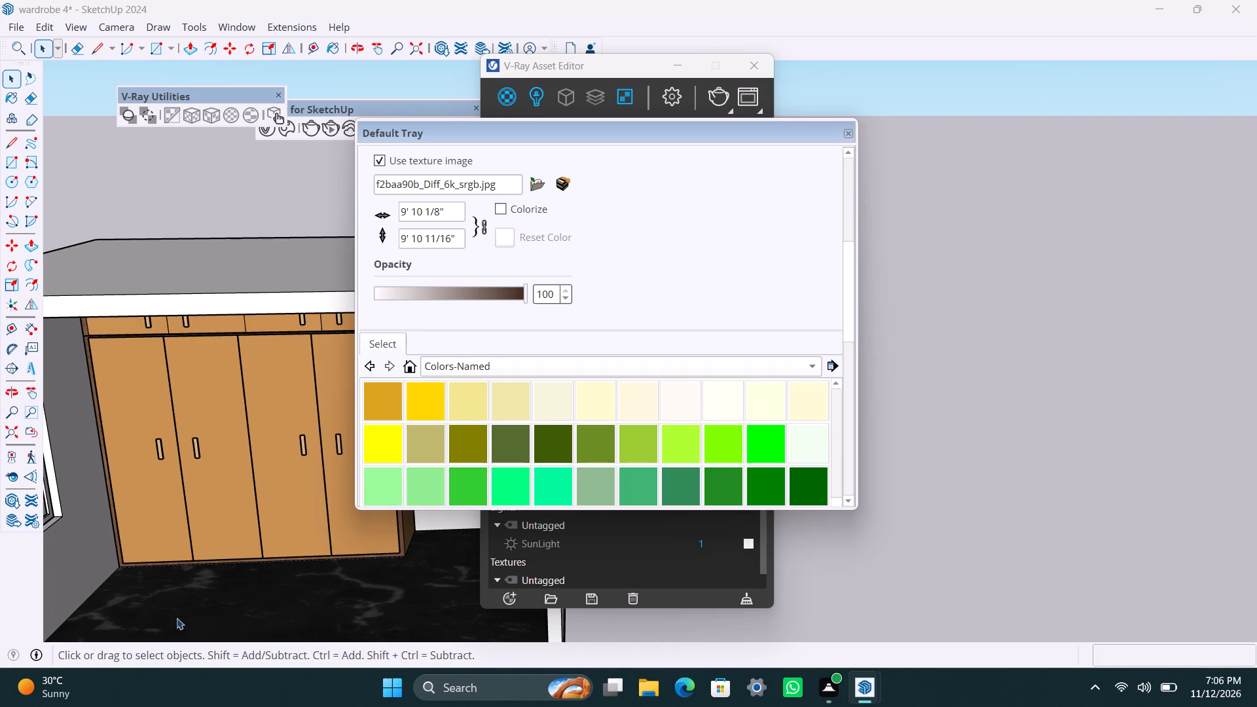
Inside the window wall group, paint the wall's inner face with the pale yellow Colors-Named swatch.
scroll(177, 617, down, 2)
shift+middle_drag(157, 583, 288, 448)
click(217, 453)
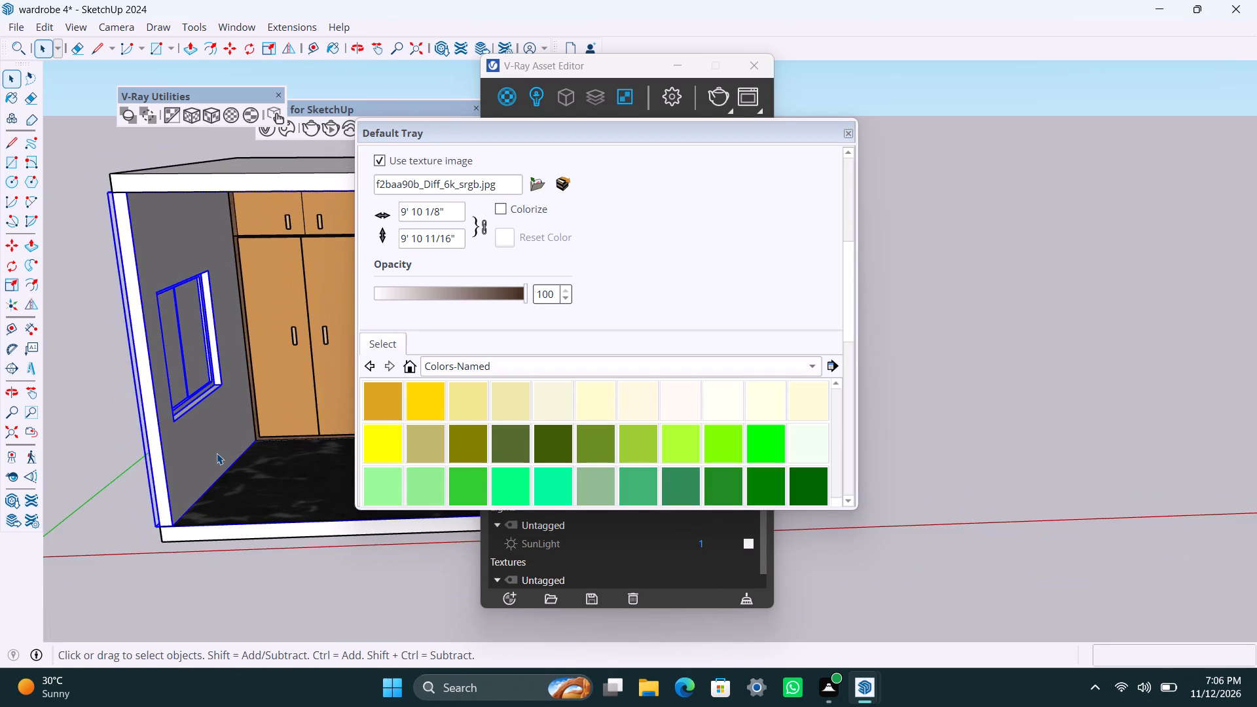
double_click(217, 453)
click(217, 453)
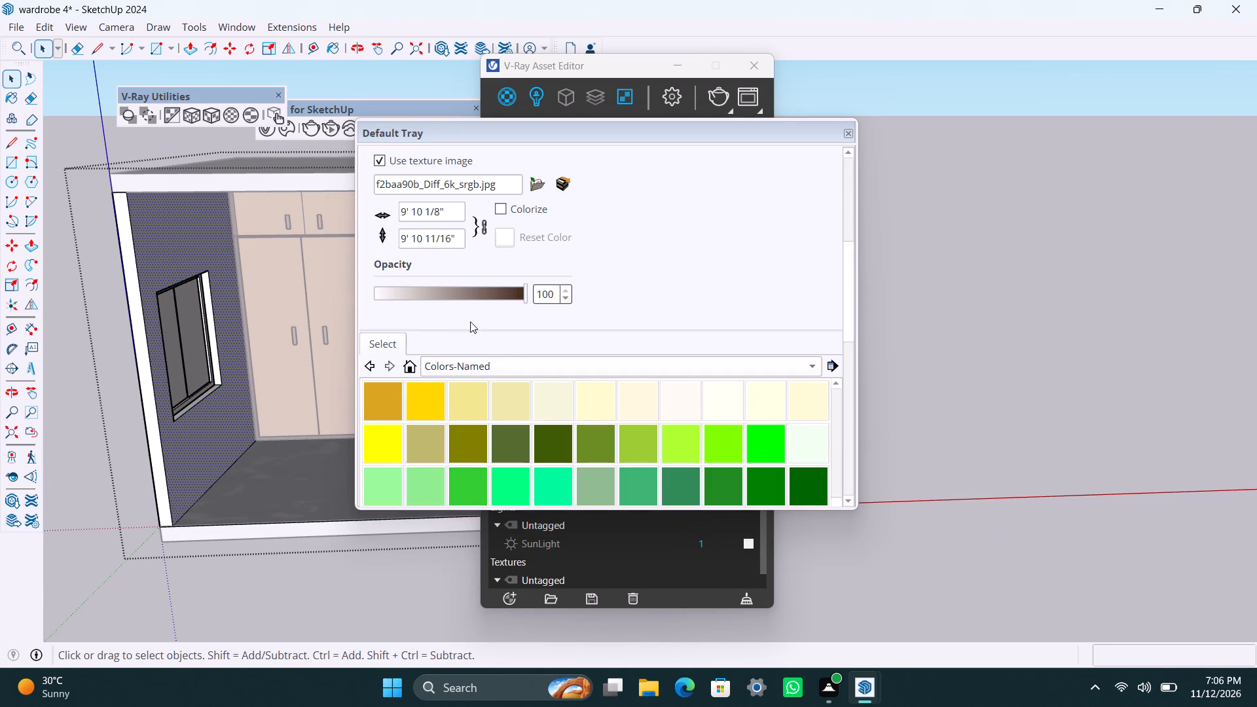
click(520, 414)
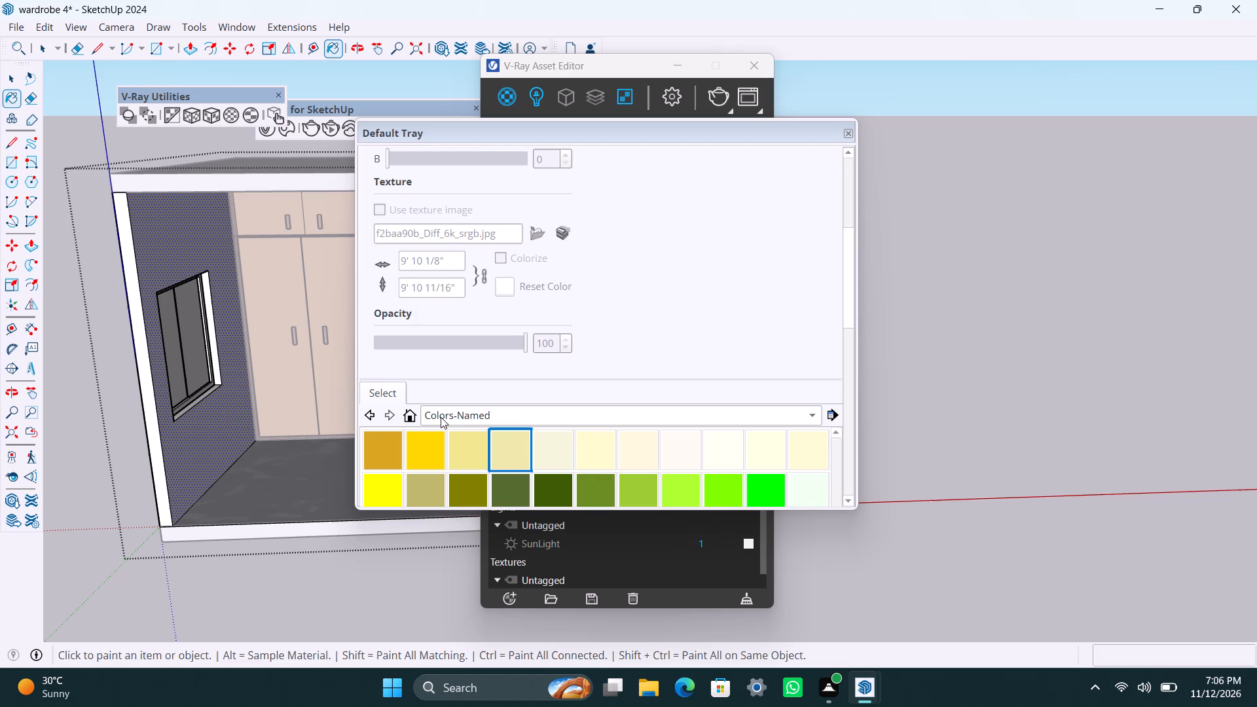
click(218, 426)
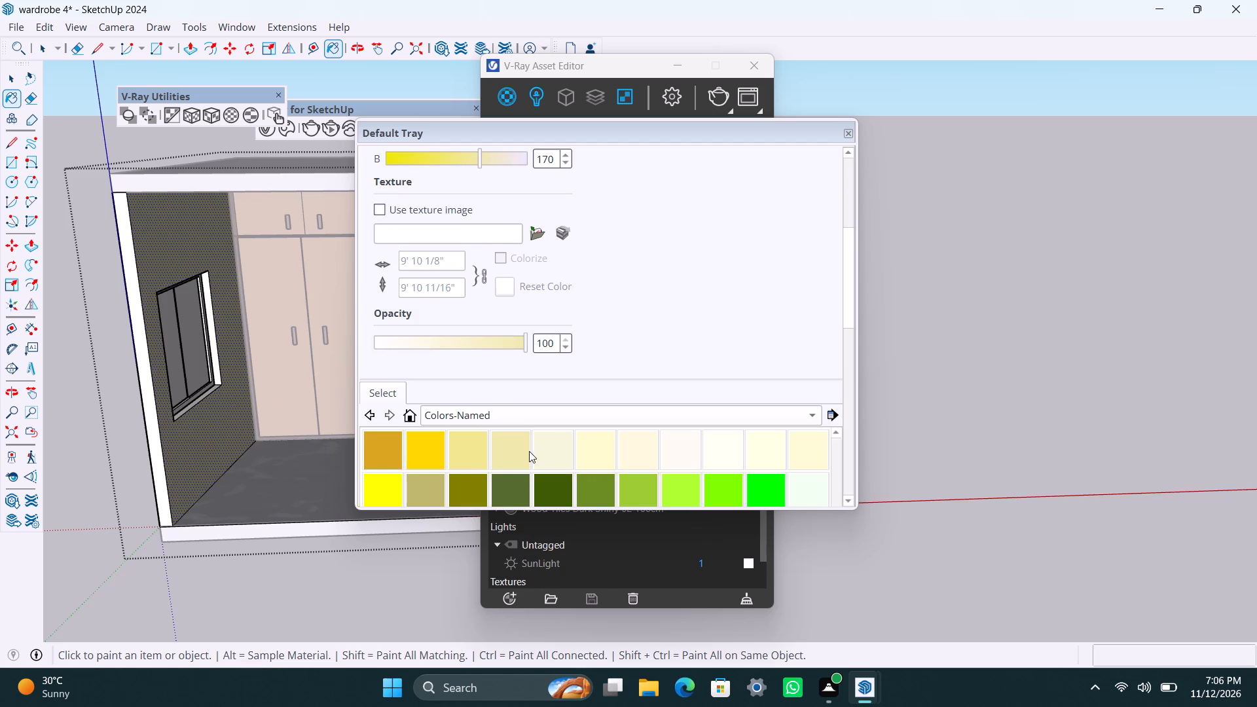
Try the lighter beige Colors-Named swatch beside the pale yellow one on the window wall's inner face.
drag(553, 451, 541, 451)
click(219, 443)
click(556, 453)
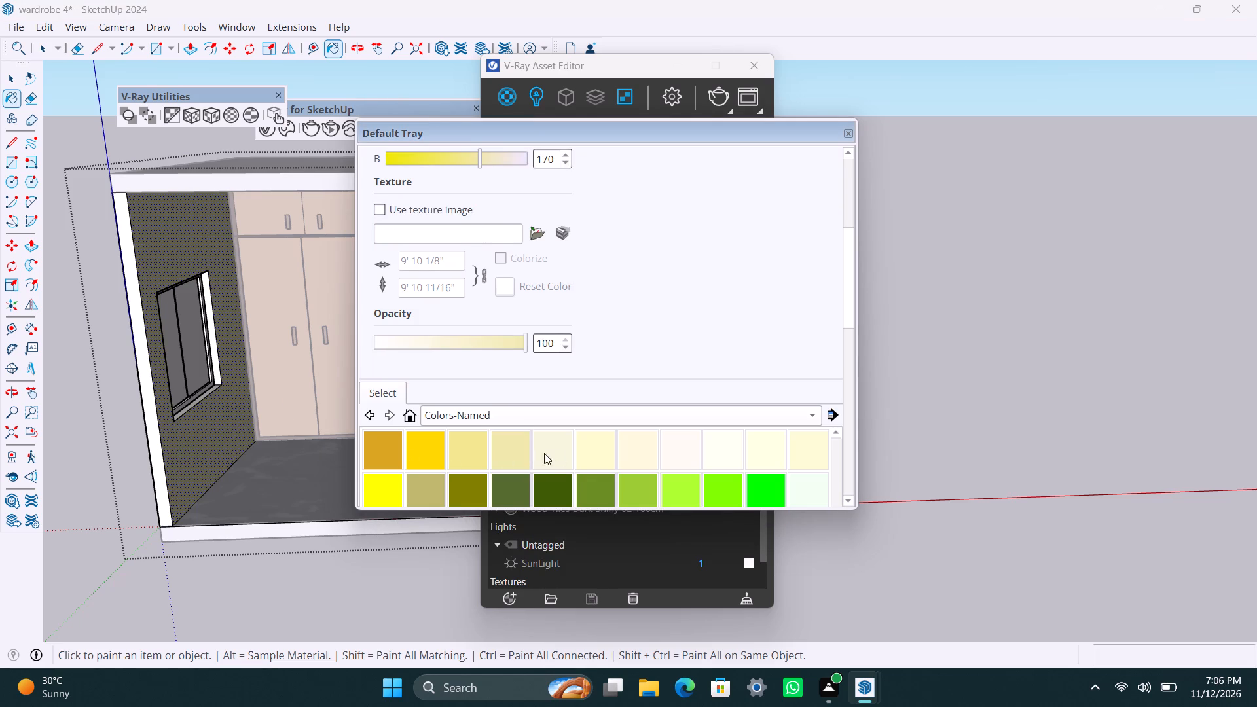
click(216, 456)
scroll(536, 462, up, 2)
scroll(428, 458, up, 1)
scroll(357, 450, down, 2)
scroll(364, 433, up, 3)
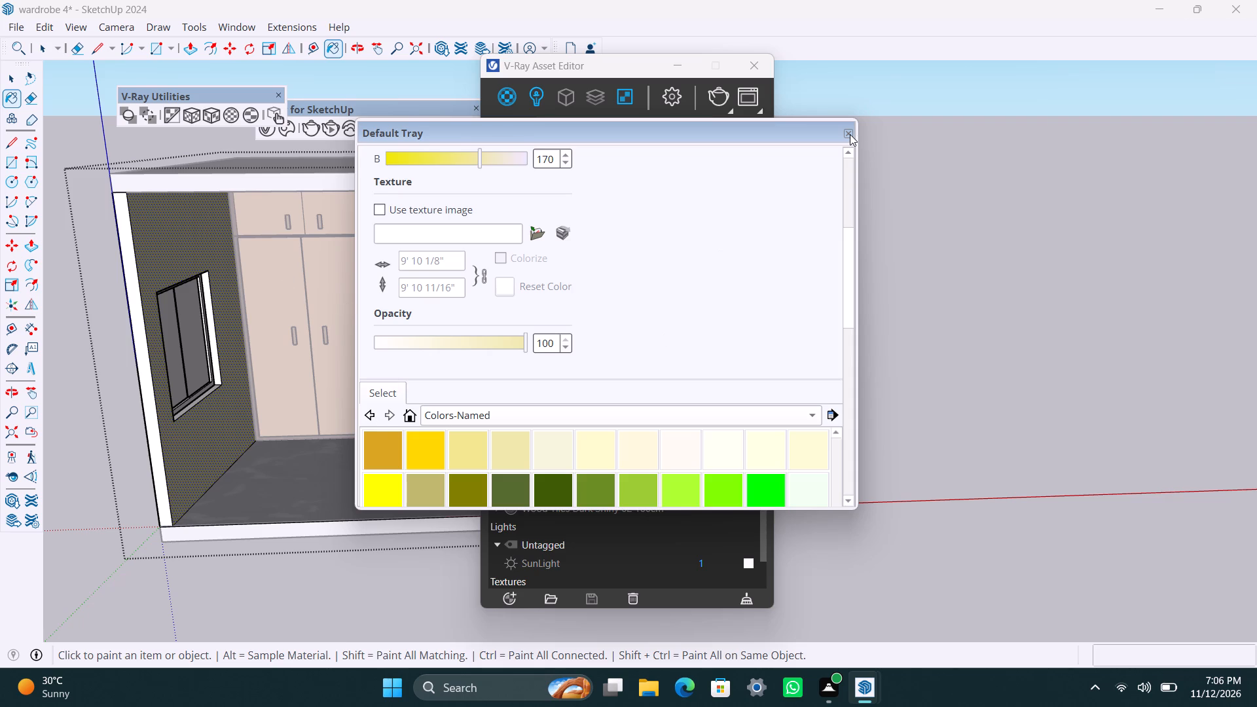
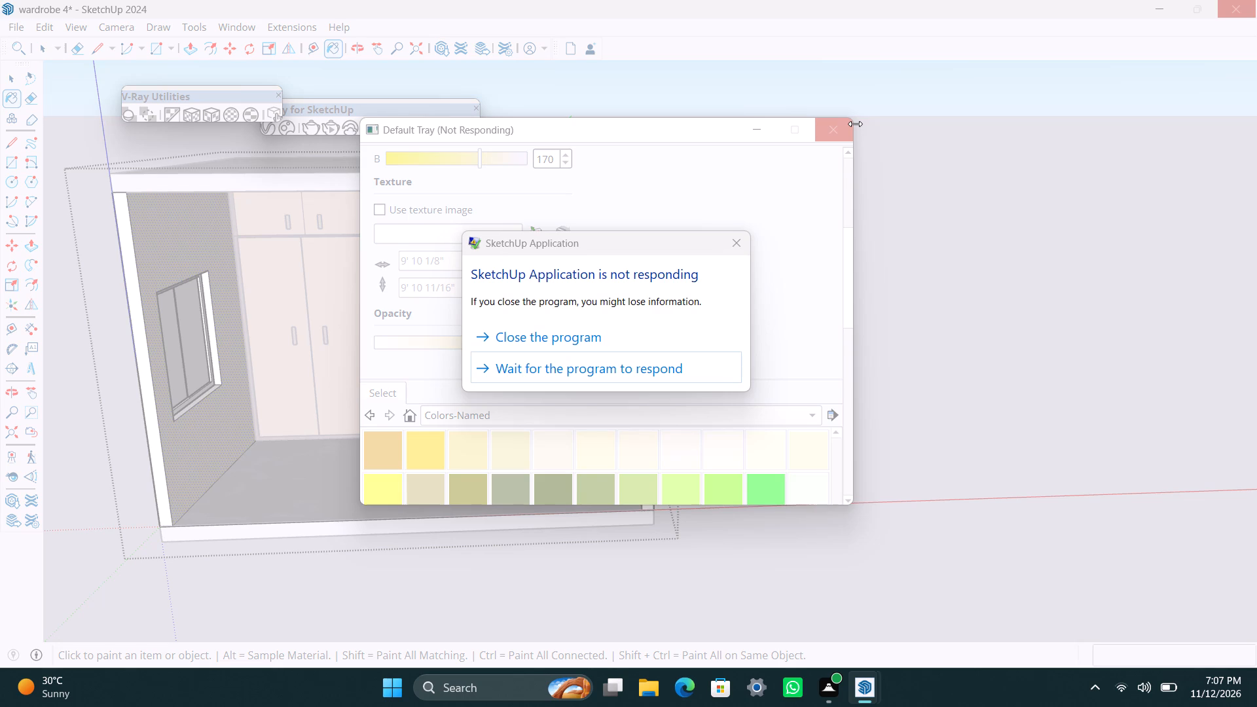
Close the unresponsive SketchUp program instead of waiting for it to respond.
click(612, 330)
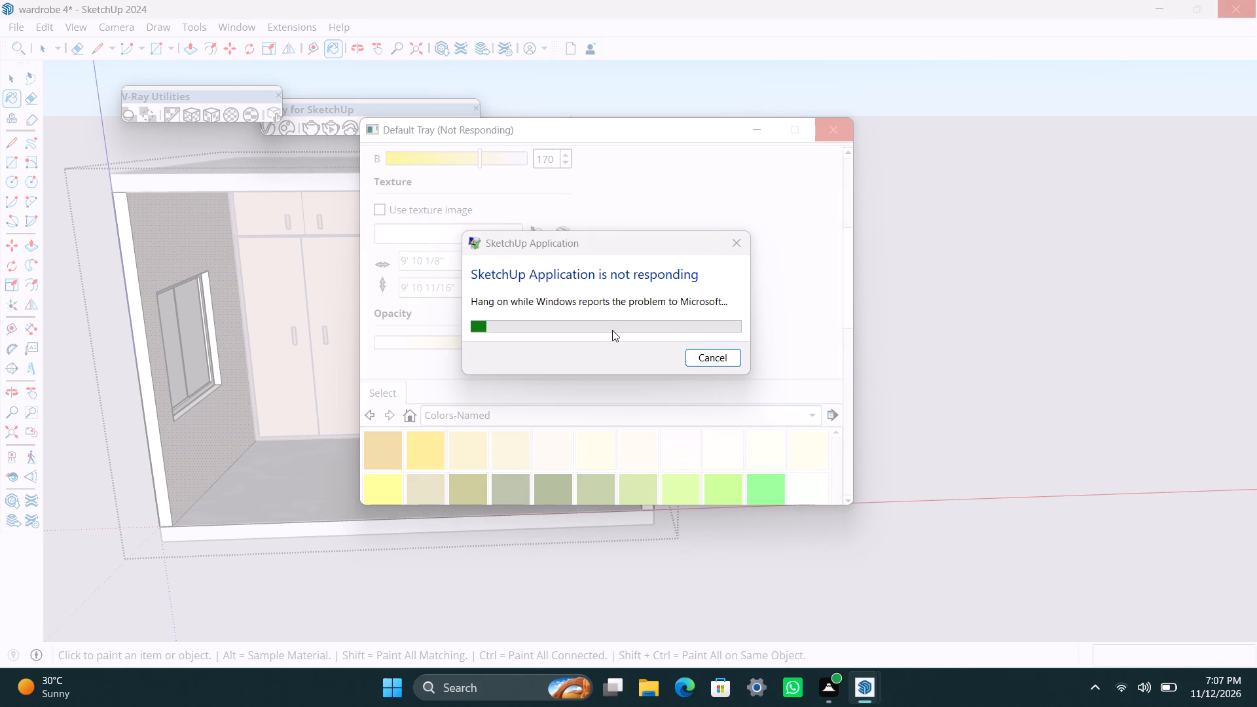
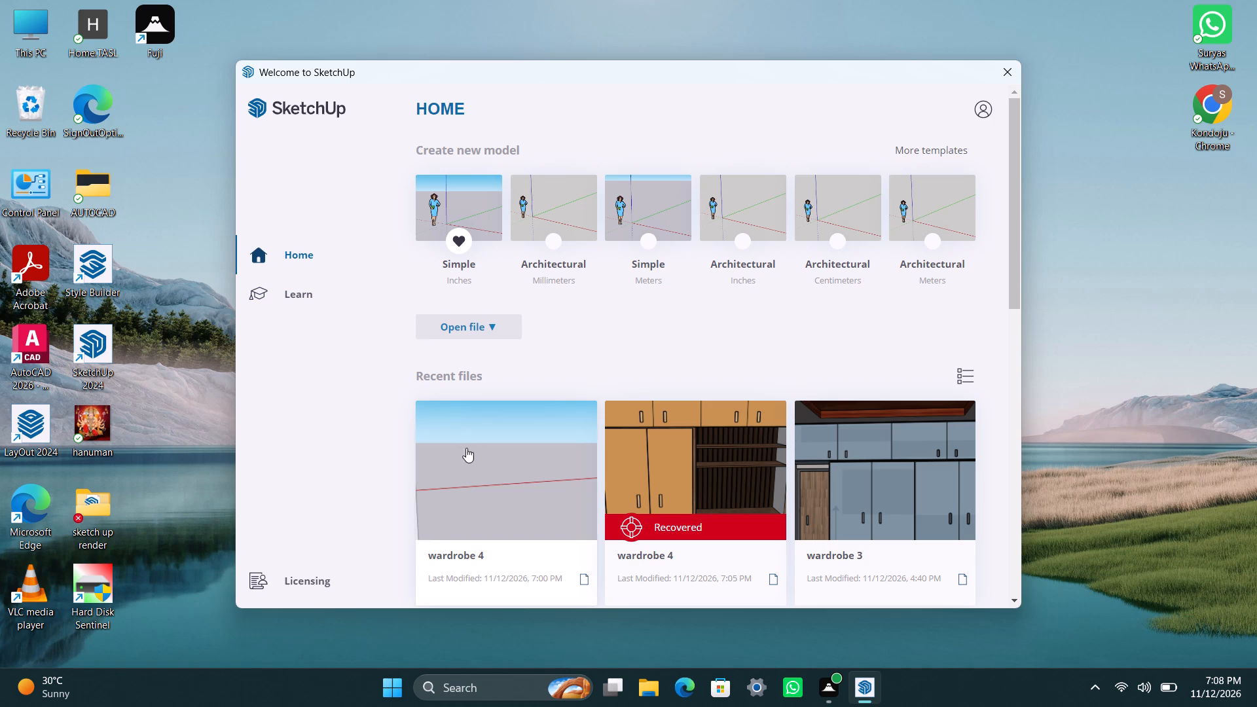
Open the recovered wardrobe 4 model from the recent files.
click(669, 478)
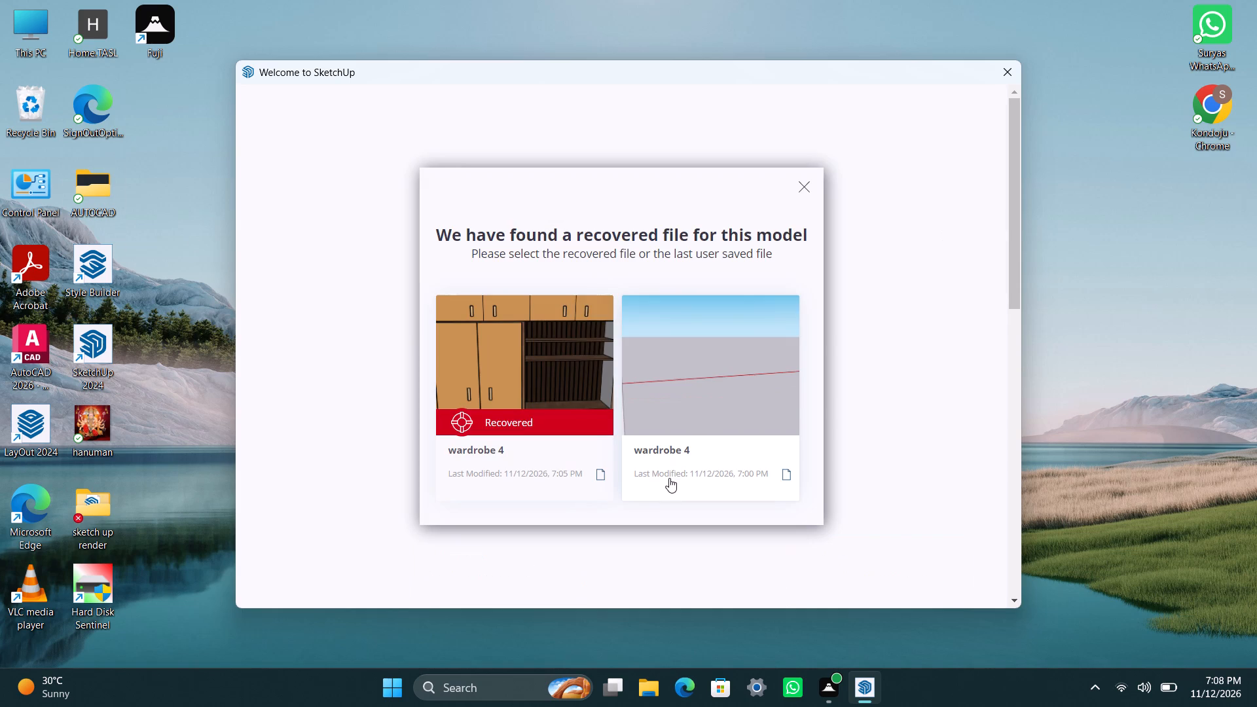
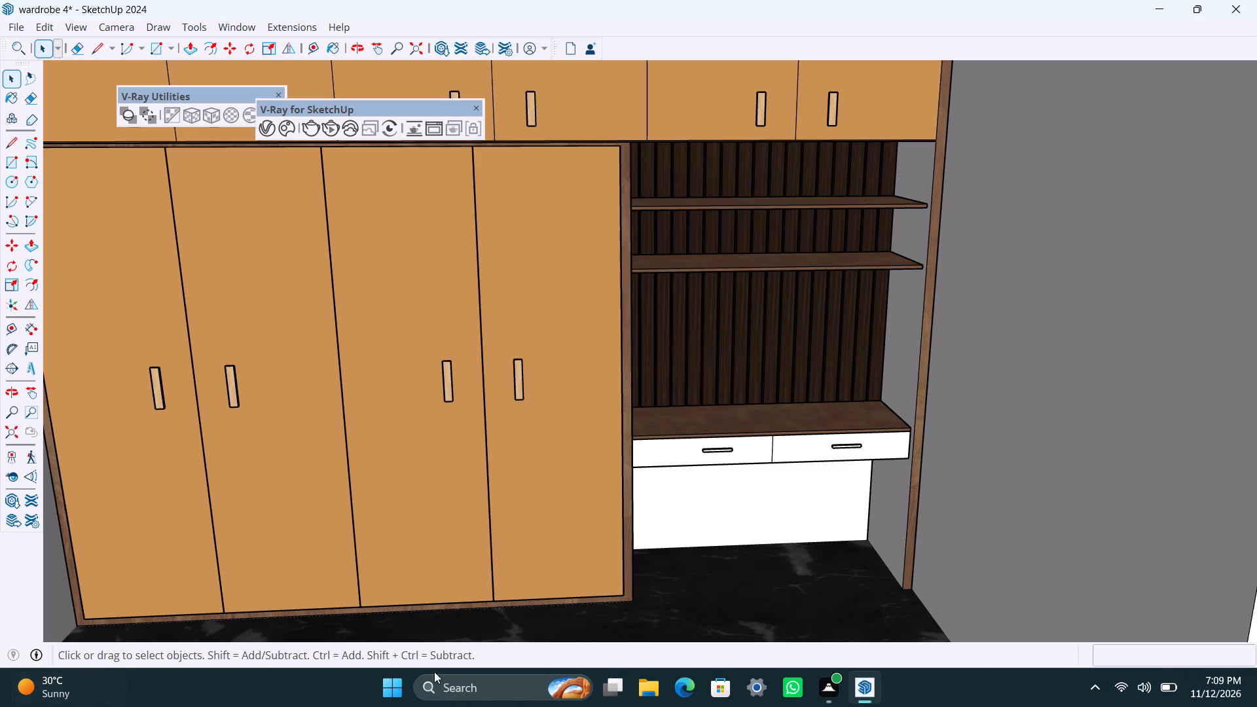
Open the desk's drawer group, select its drawer-front geometry, and open the V-Ray Asset Editor.
scroll(654, 538, down, 2)
middle_drag(661, 535, 511, 495)
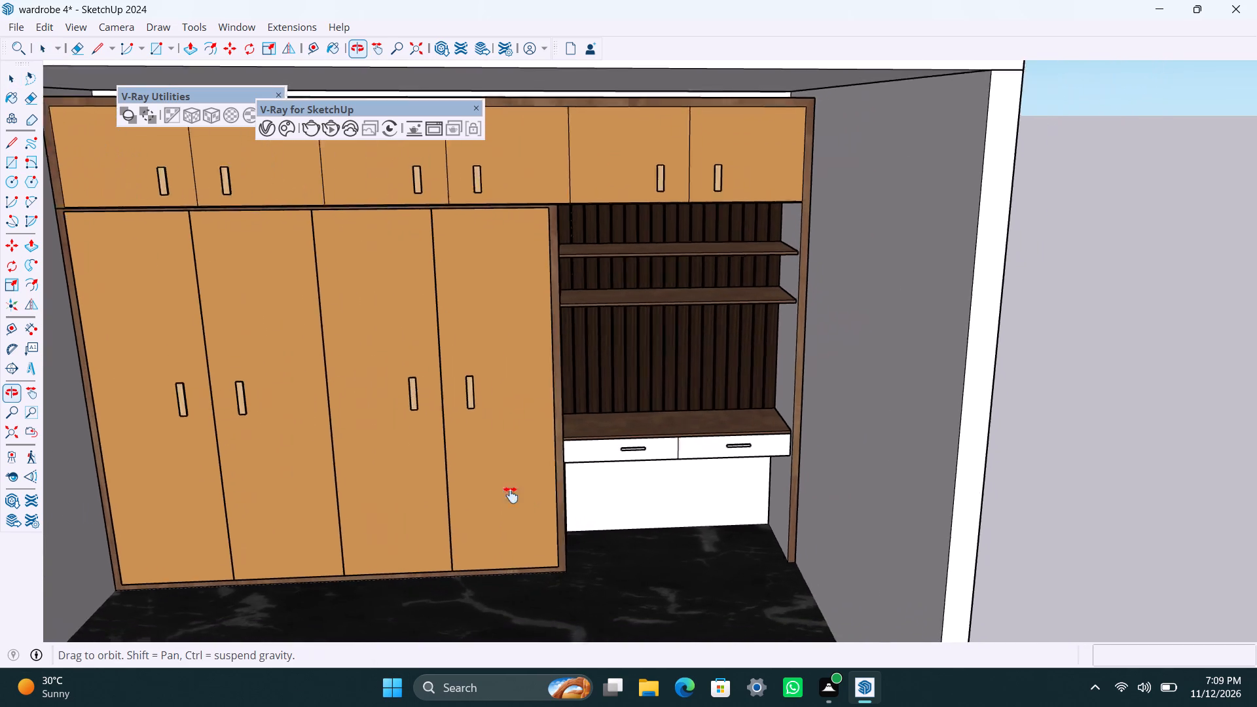
middle_drag(511, 495, 505, 494)
shift+scroll(505, 494, down, 1)
scroll(505, 471, up, 6)
click(473, 406)
double_click(466, 410)
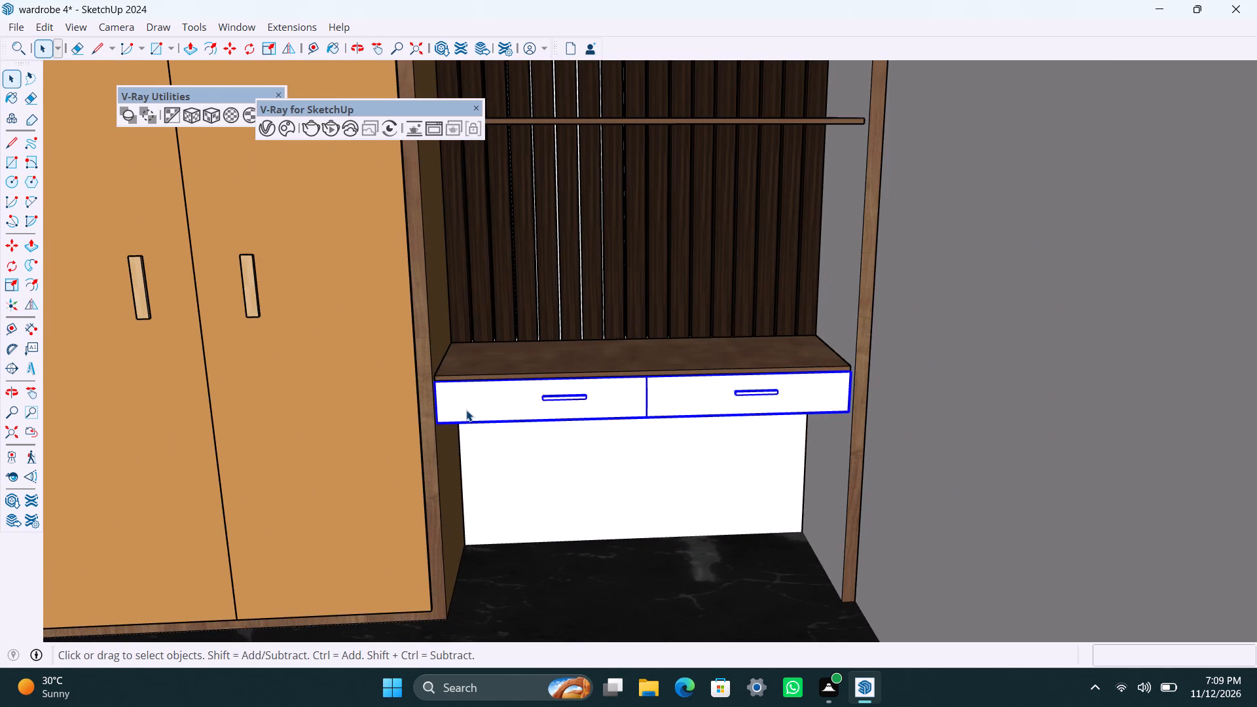
click(466, 410)
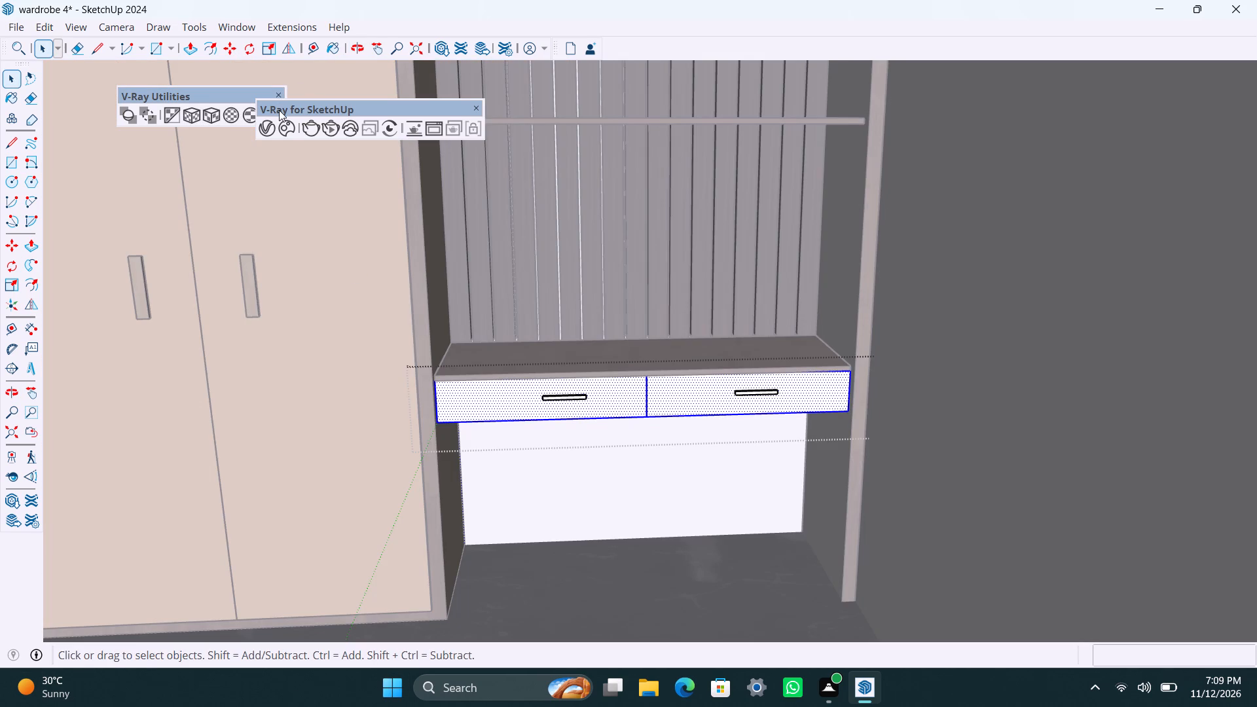
click(285, 128)
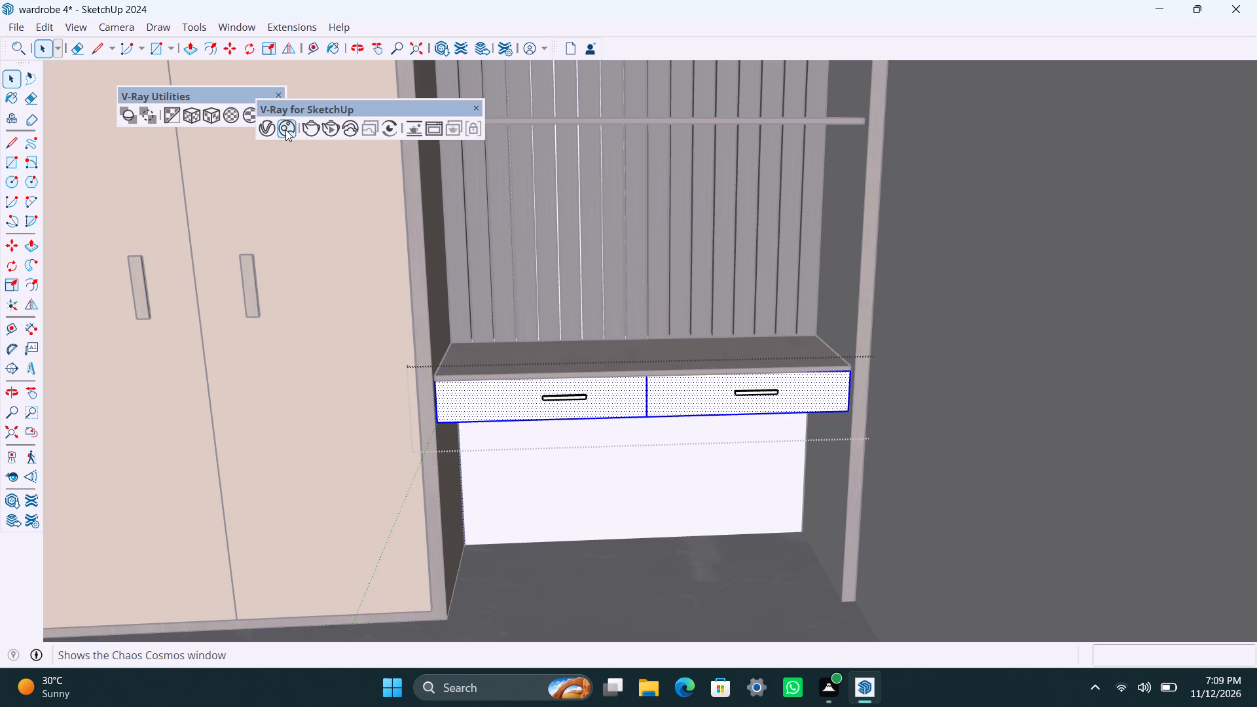
click(273, 131)
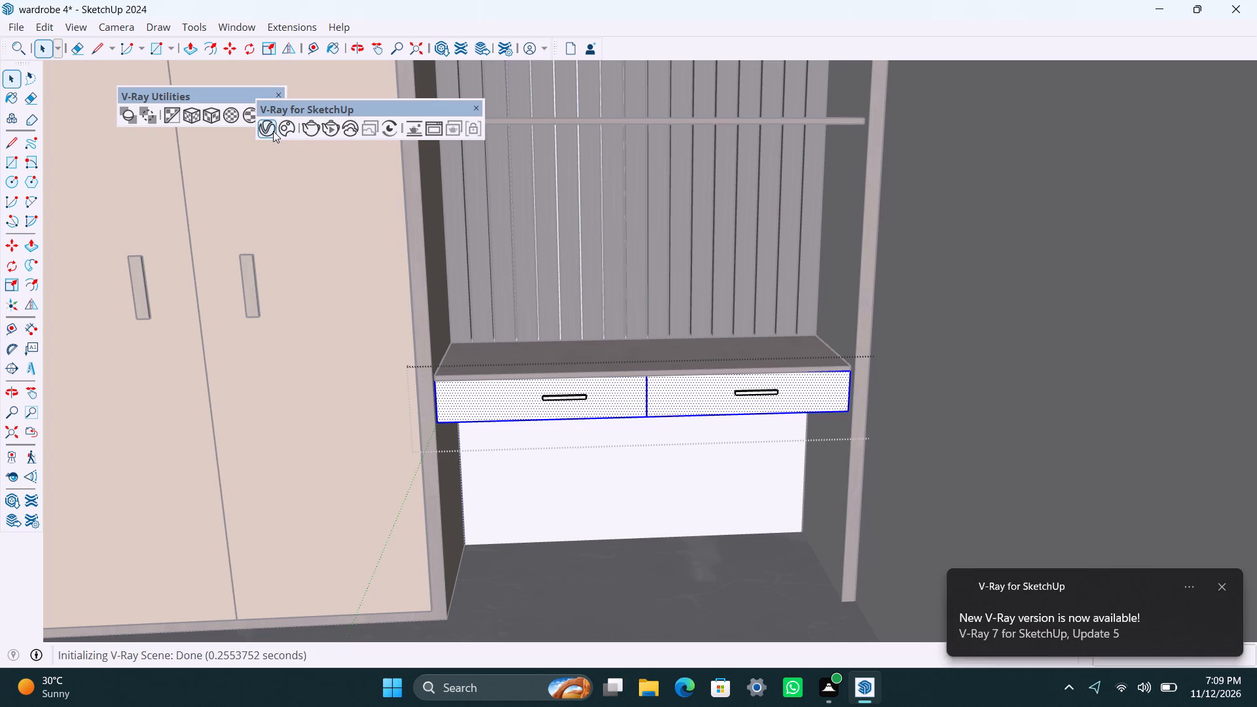
click(267, 130)
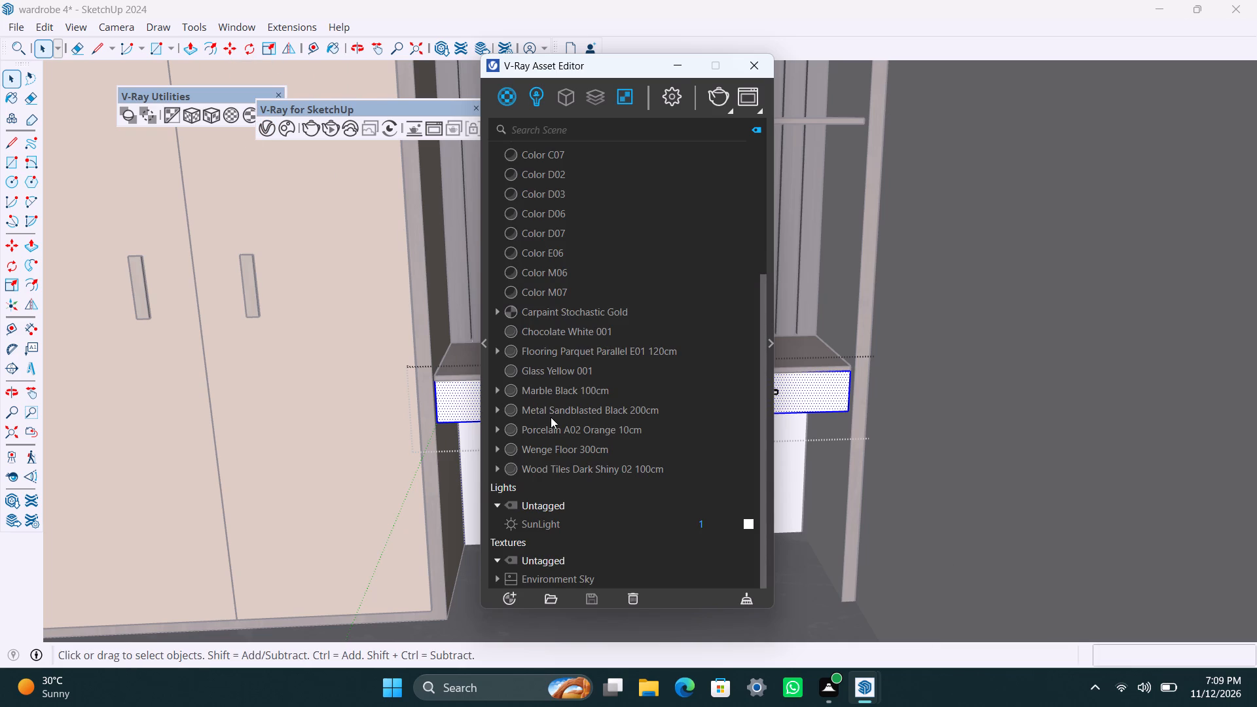
scroll(397, 541, down, 2)
shift+middle_drag(350, 556, 306, 556)
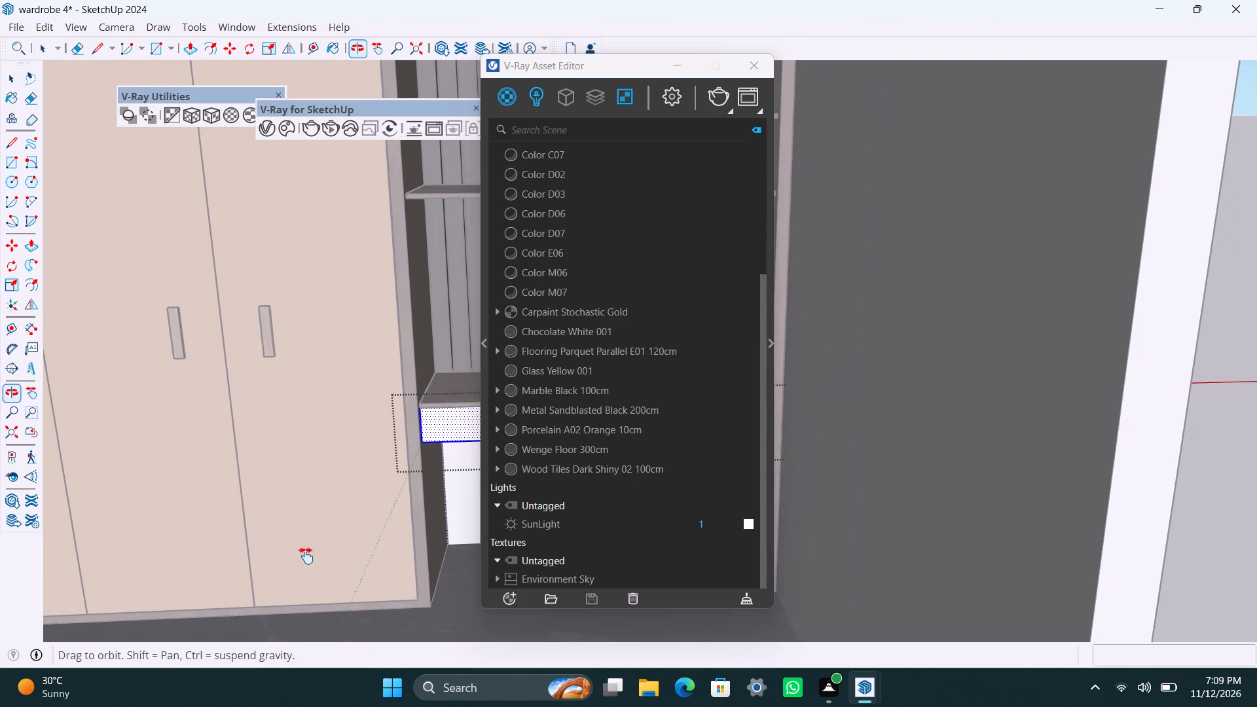
shift+middle_drag(306, 556, 220, 555)
scroll(314, 490, up, 2)
scroll(384, 496, up, 1)
middle_drag(377, 539, 409, 554)
scroll(409, 554, up, 1)
scroll(397, 529, down, 5)
scroll(349, 558, down, 2)
shift+middle_drag(352, 551, 321, 547)
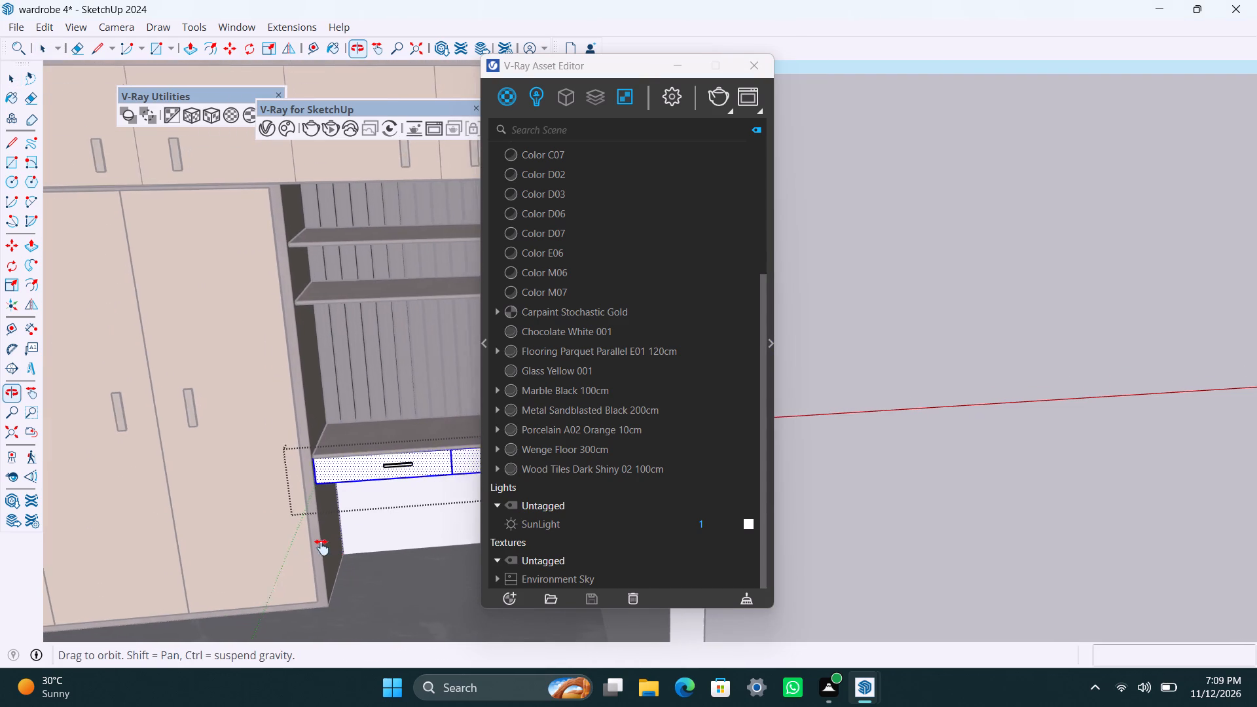
shift+middle_drag(321, 547, 316, 547)
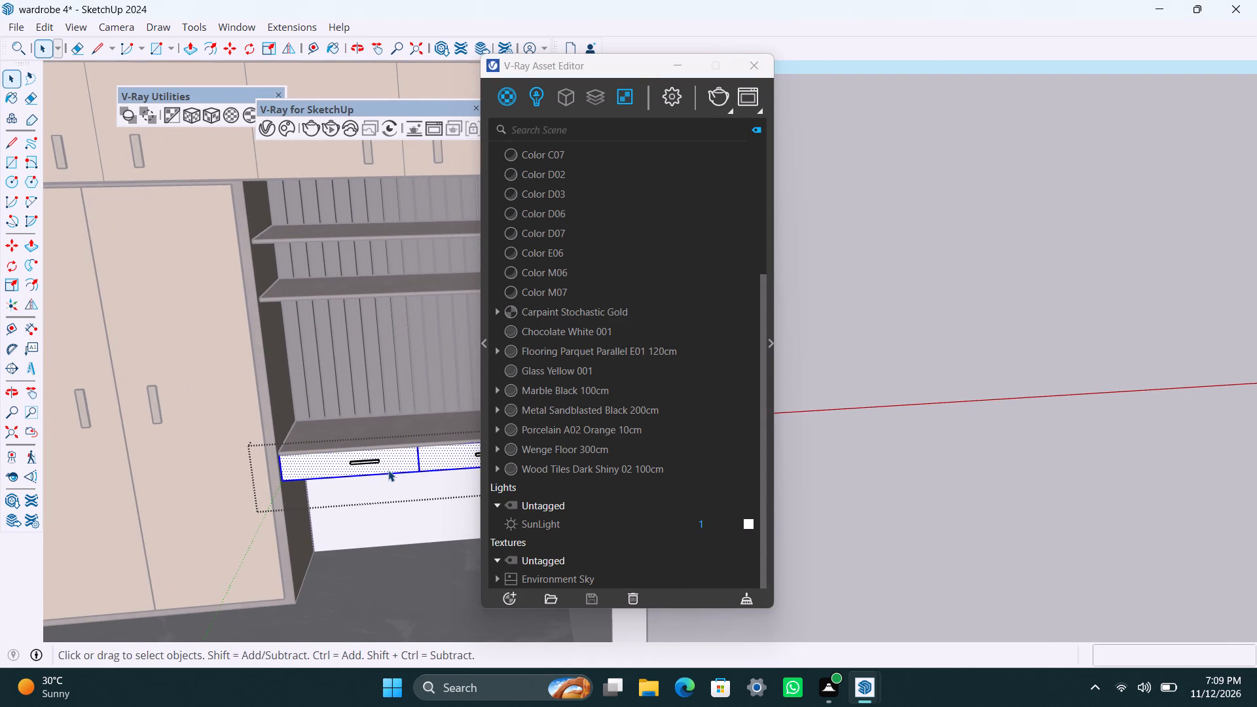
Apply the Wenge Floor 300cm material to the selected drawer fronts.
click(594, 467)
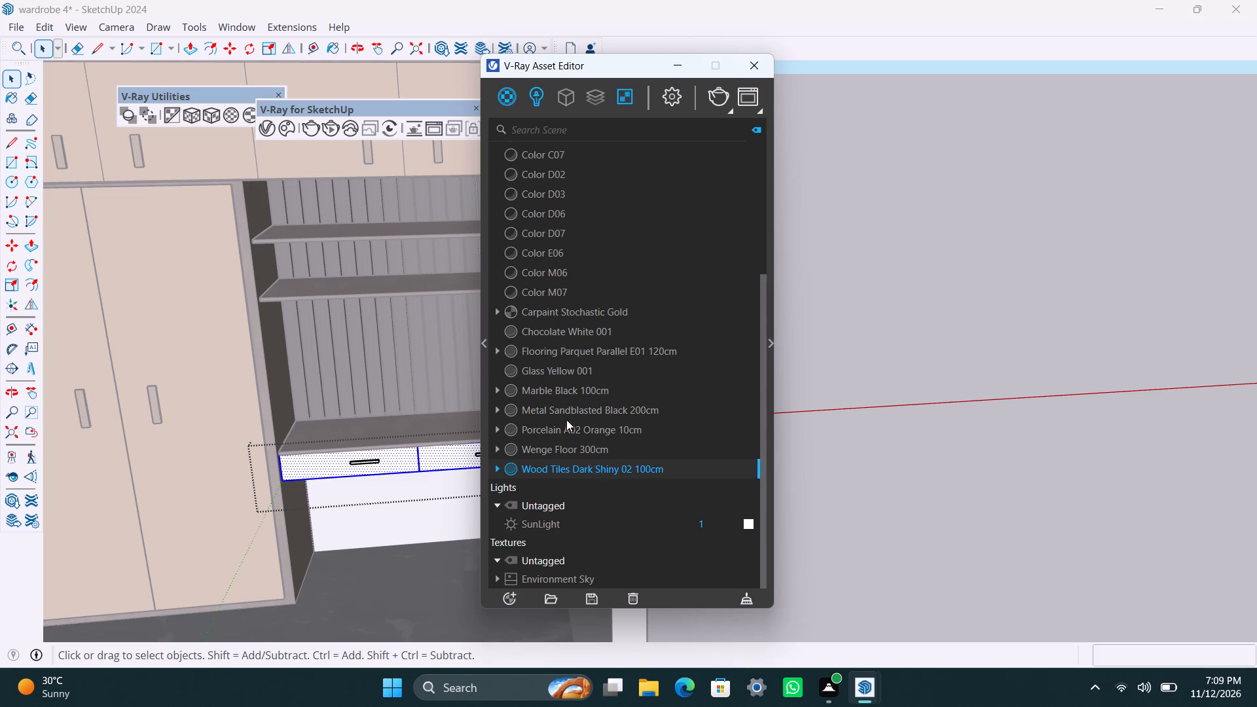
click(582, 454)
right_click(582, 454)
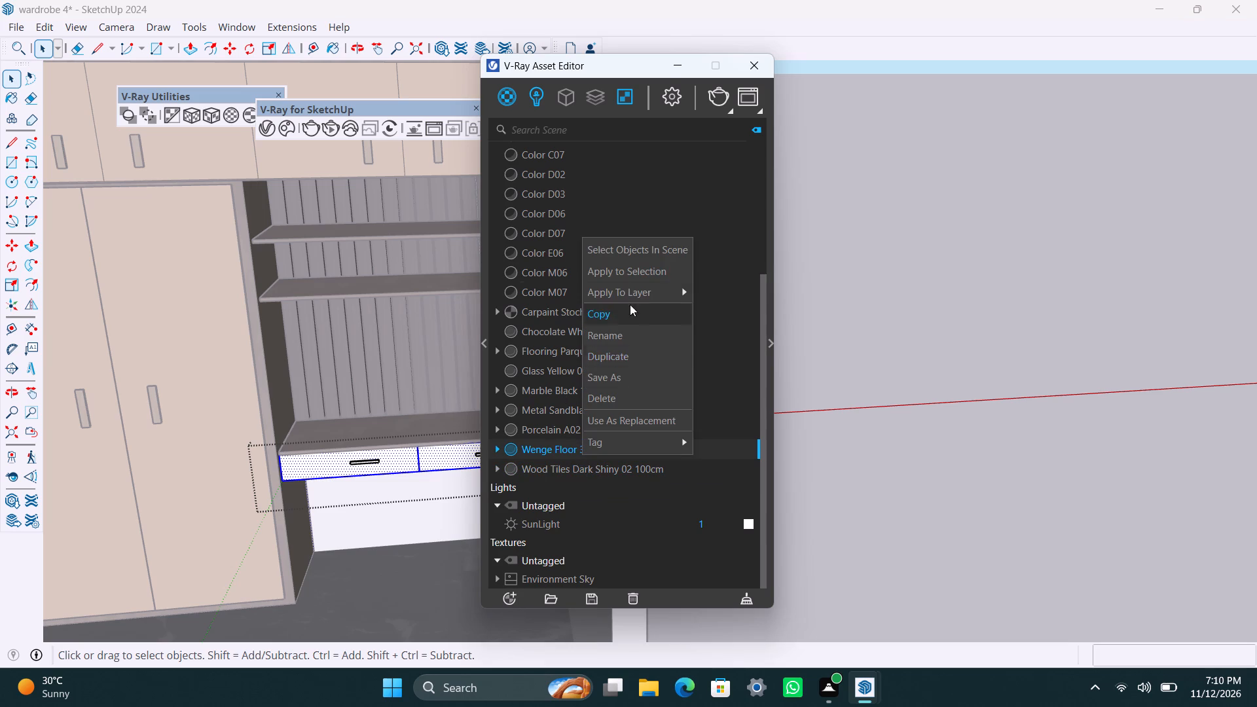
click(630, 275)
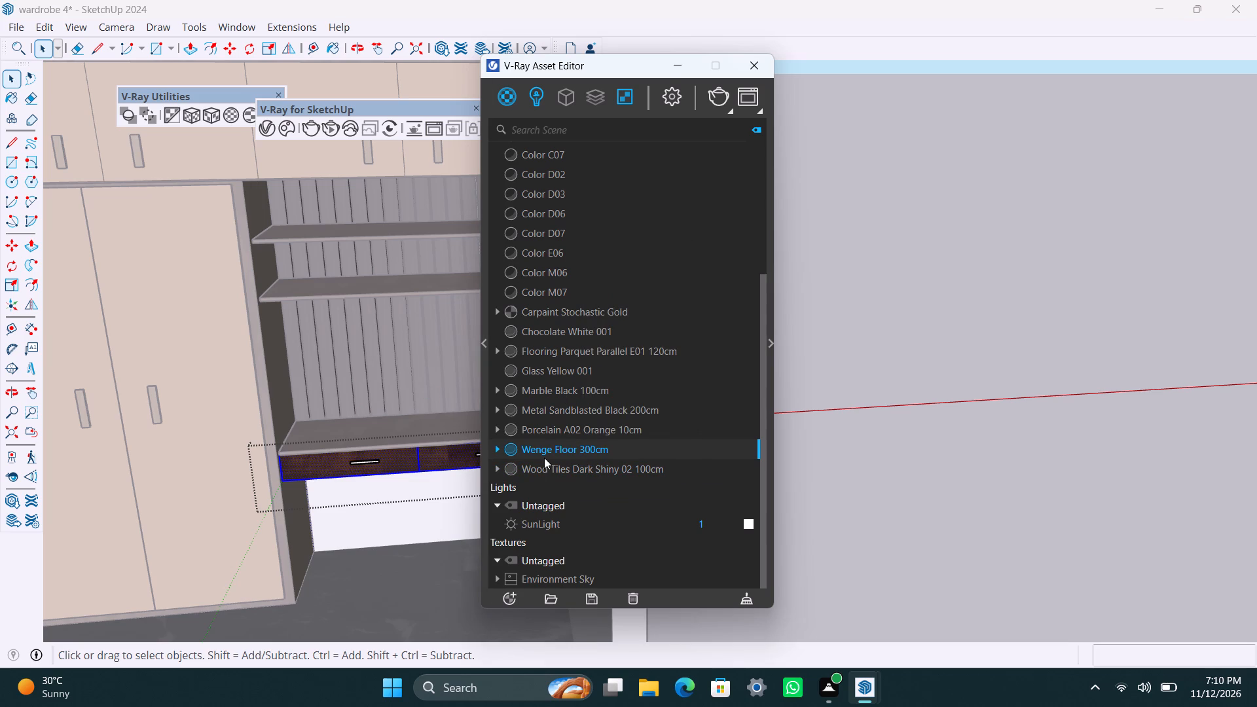
Apply Flooring Parquet Parallel E01 120cm to the selected drawer fronts with cubic projection fitted to the bounding box, and leave the group.
click(534, 353)
right_click(534, 353)
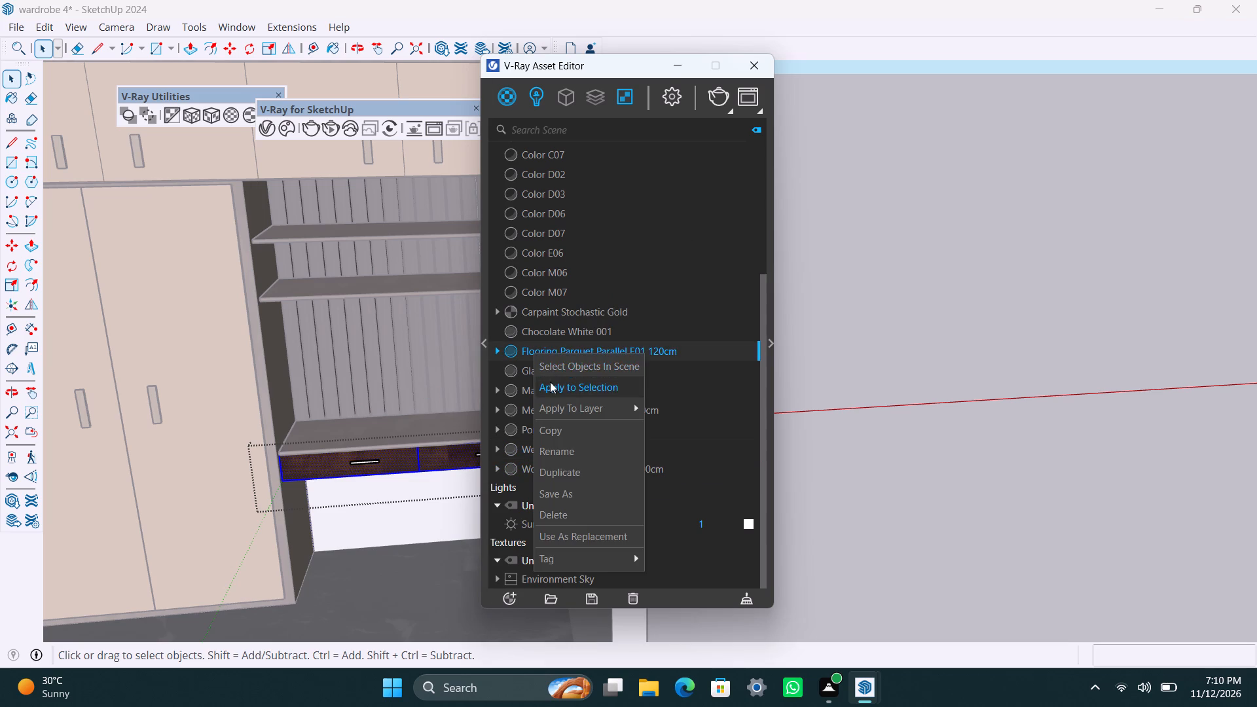
click(551, 382)
click(214, 105)
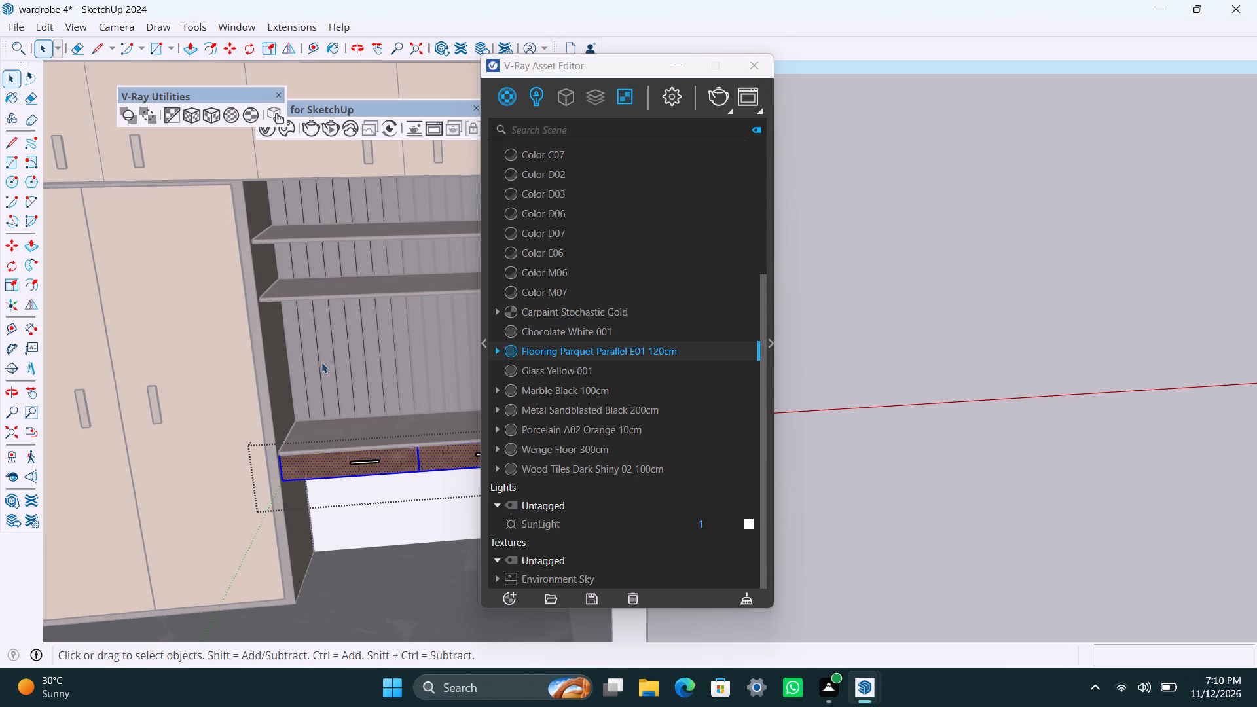
key(space)
click(848, 356)
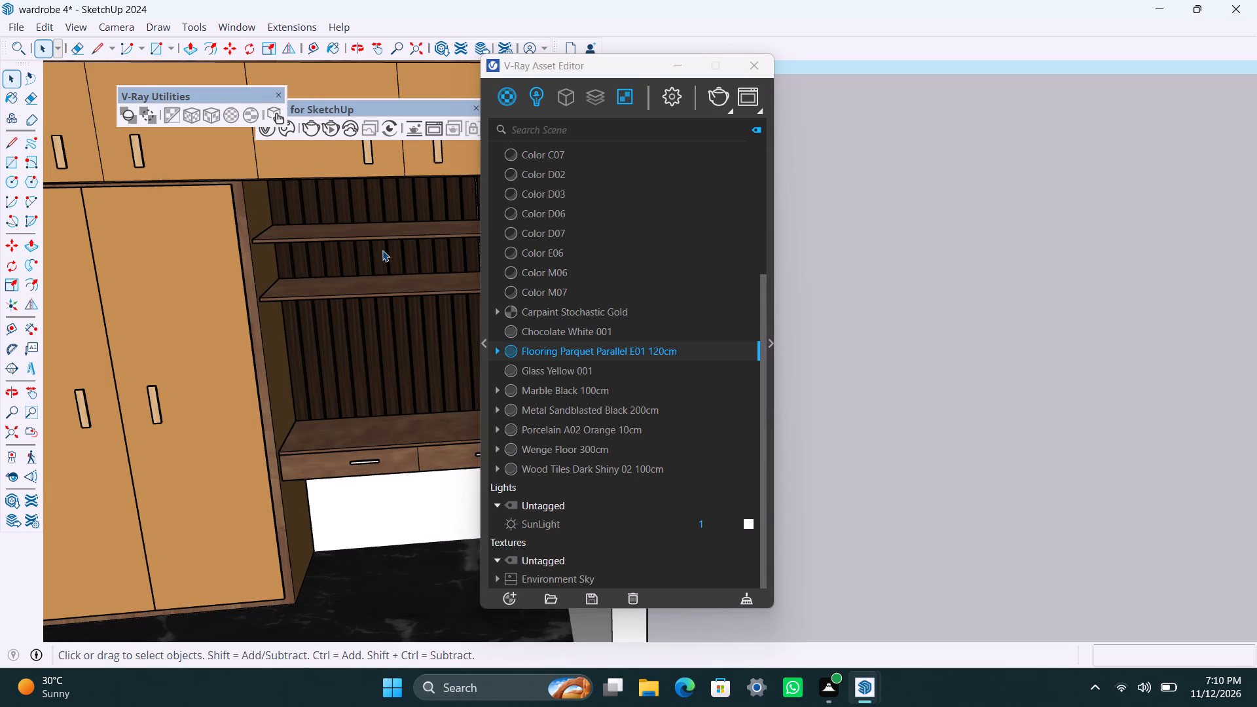
Apply Metal Sandblasted Black 200cm to the window's frame geometry, using cubic projection fitted to the bounding box.
scroll(318, 530, down, 5)
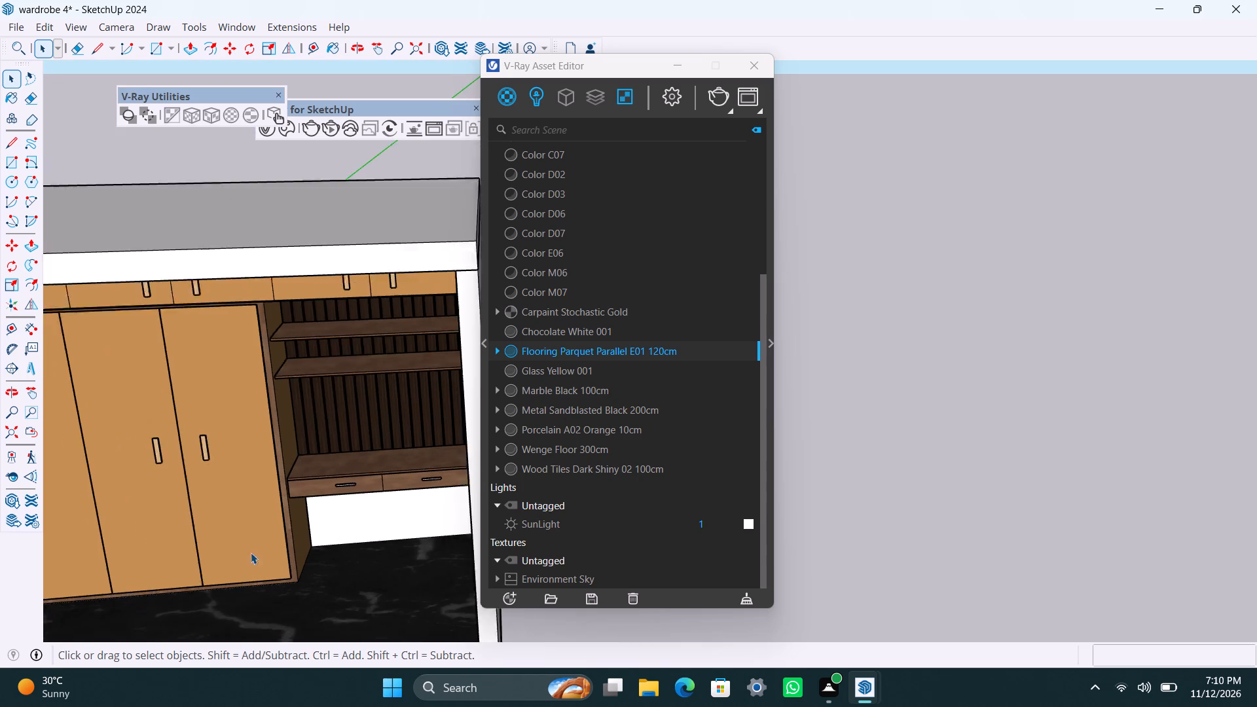
middle_drag(239, 562, 496, 497)
scroll(220, 556, up, 1)
middle_drag(183, 585, 90, 597)
scroll(86, 490, up, 3)
click(121, 494)
triple_click(120, 490)
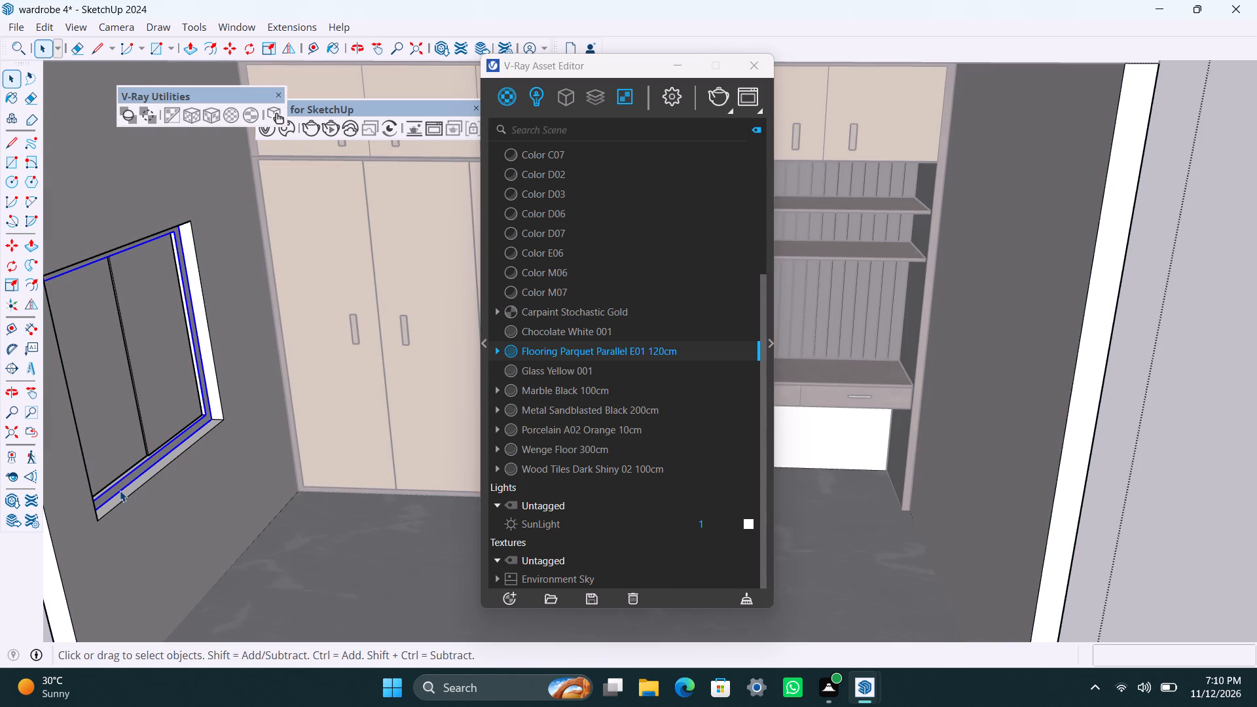
triple_click(119, 489)
click(119, 489)
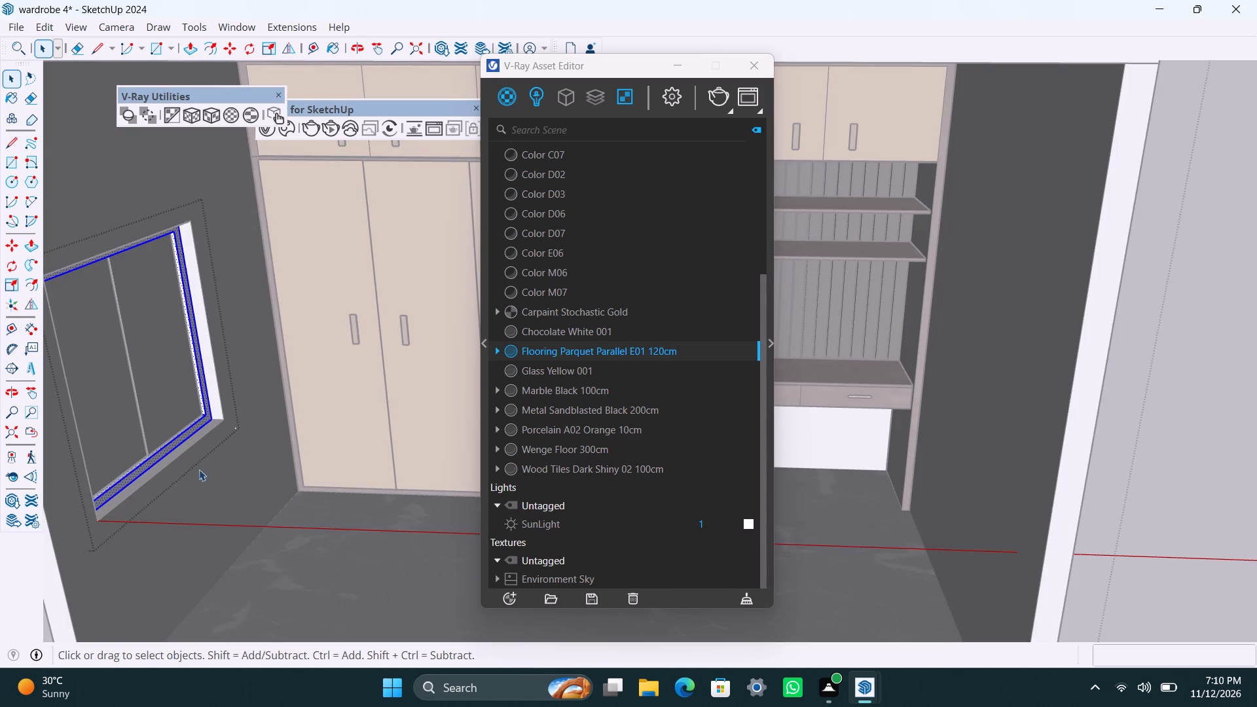
click(550, 409)
right_click(550, 409)
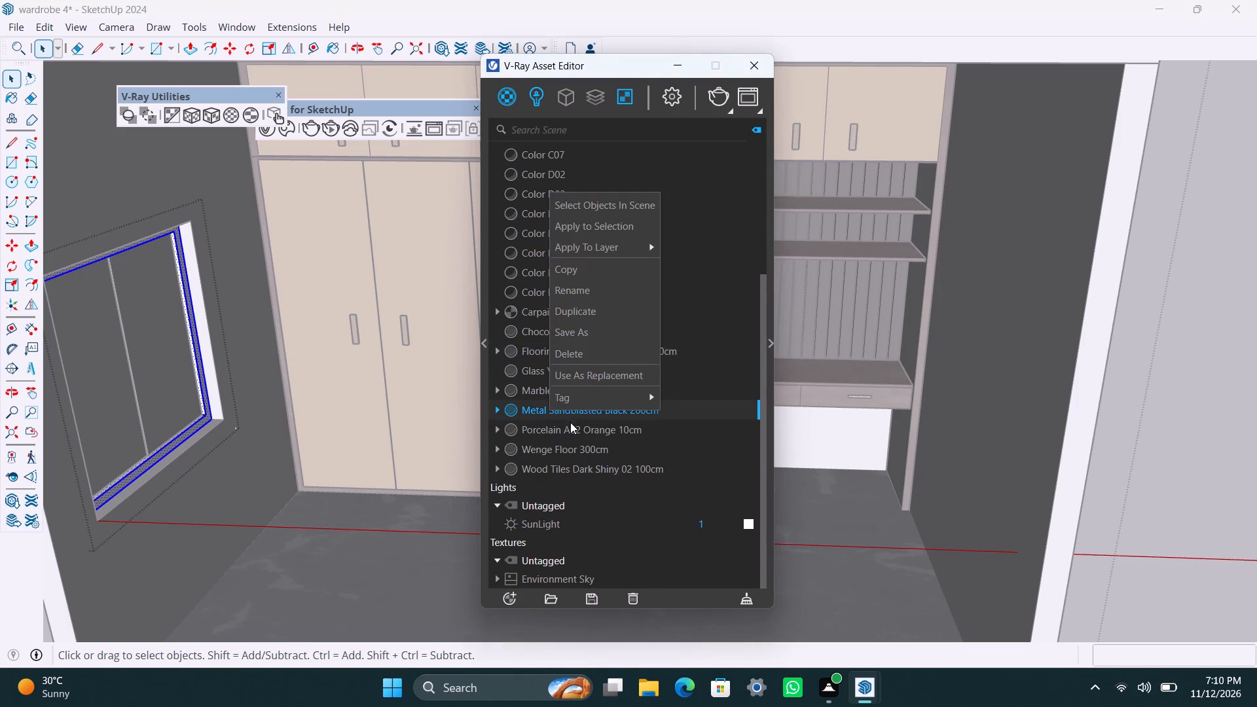
click(582, 223)
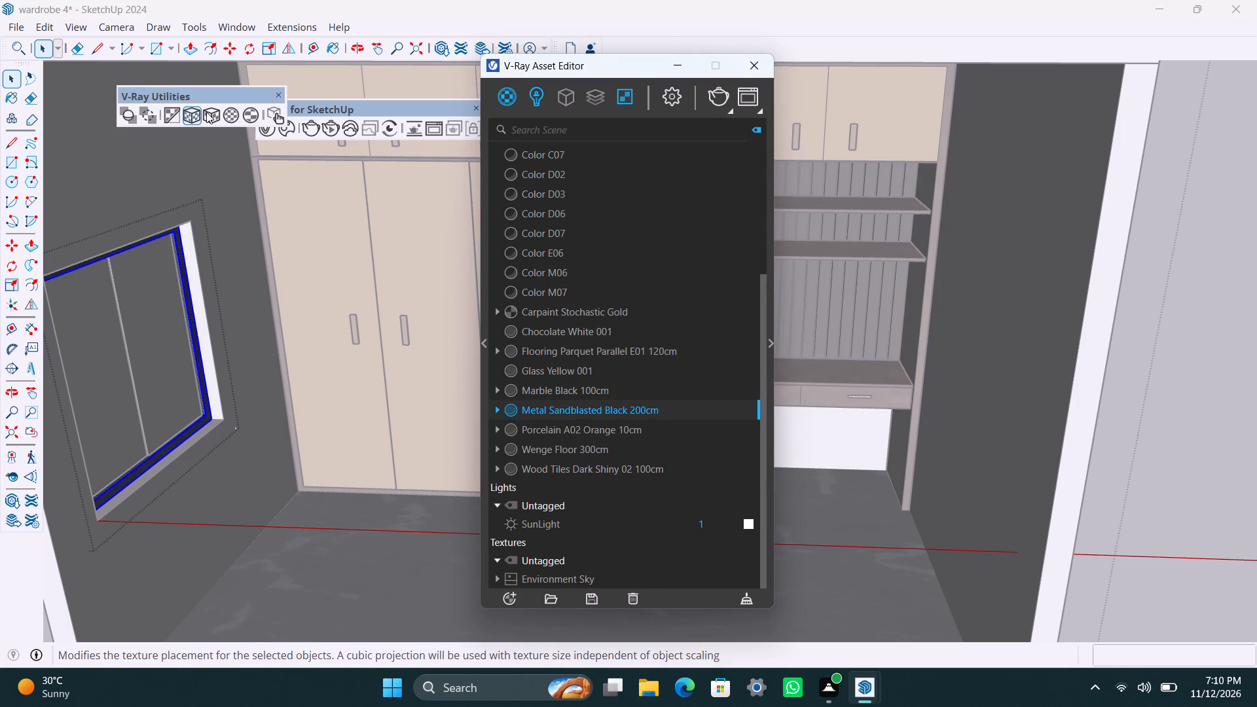
click(206, 112)
Apply Metal Sandblasted Black 200cm to the first tall wardrobe door's handle, with cubic projection fitted to its bounding box.
triple_click(355, 327)
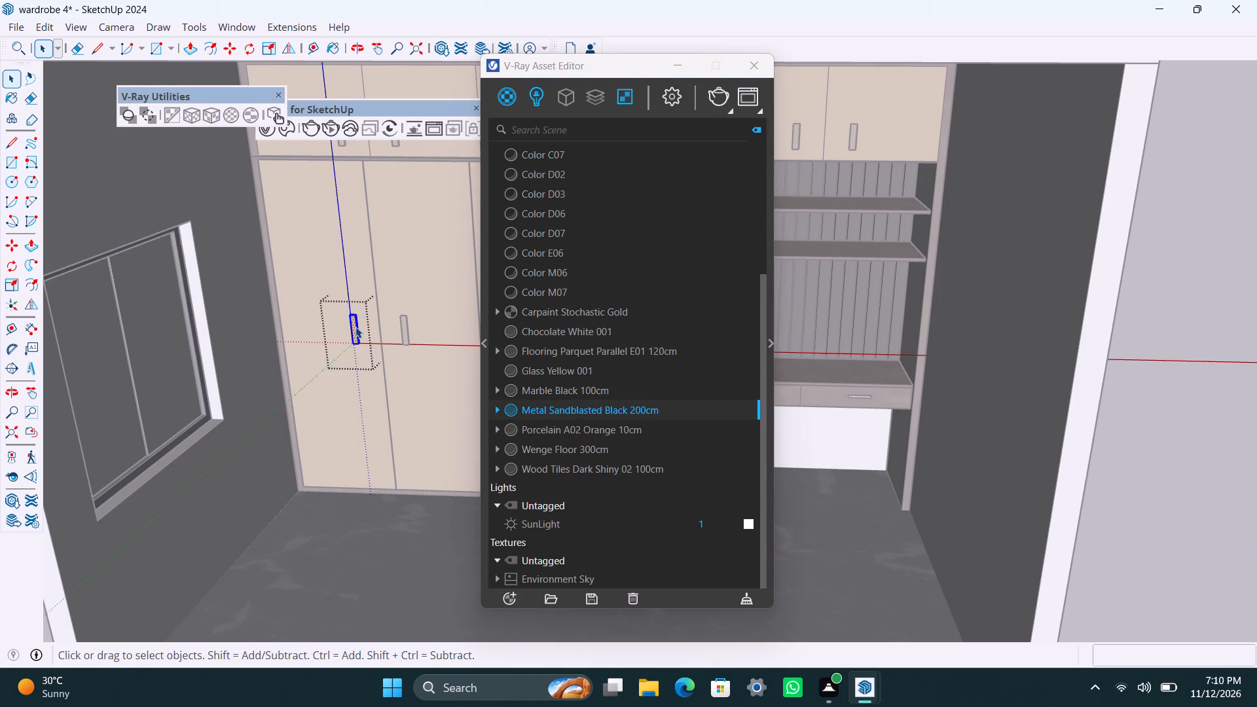
right_drag(567, 407, 572, 415)
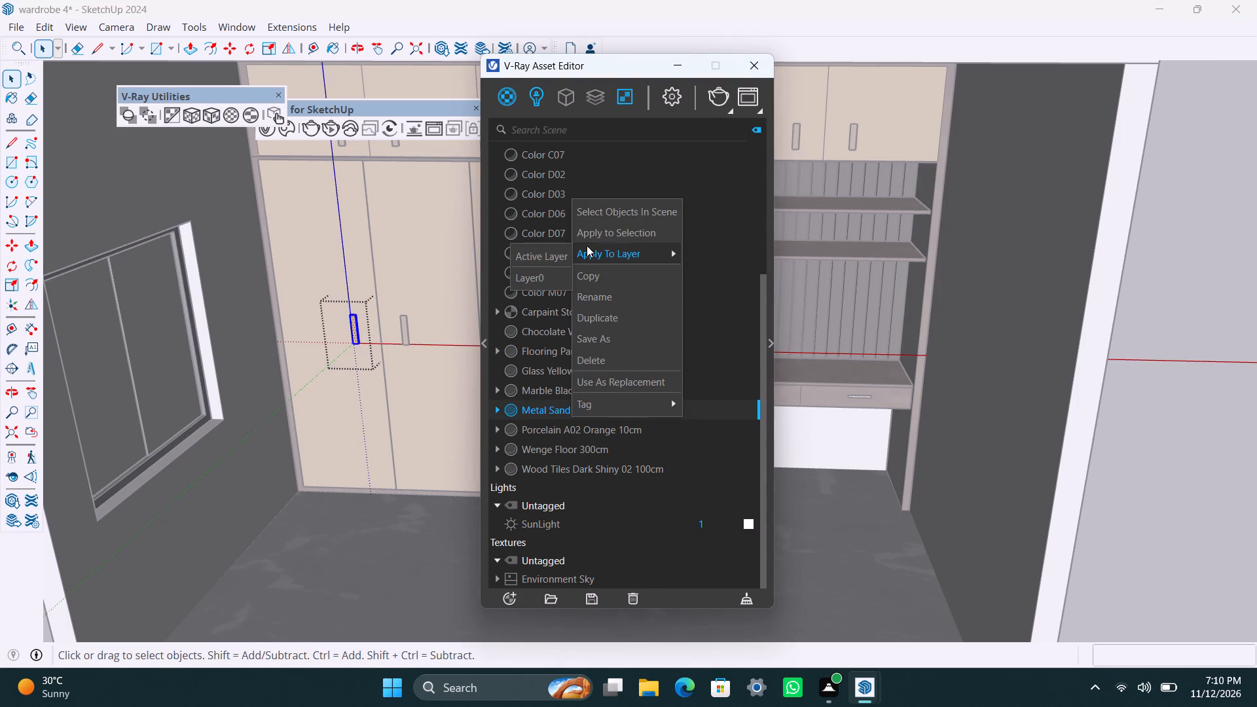
click(587, 236)
click(205, 115)
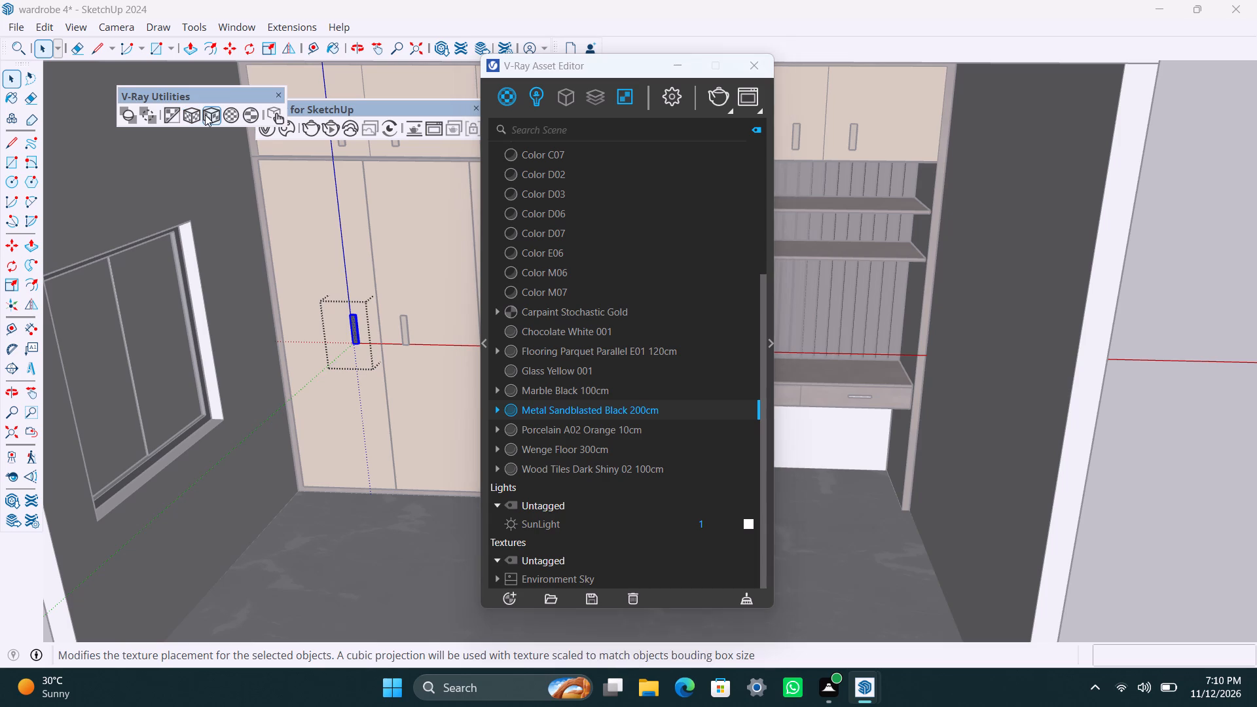
click(354, 265)
Apply Metal Sandblasted Black 200cm to the second tall wardrobe door's handle, with cubic projection fitted to its bounding box.
scroll(435, 339, up, 4)
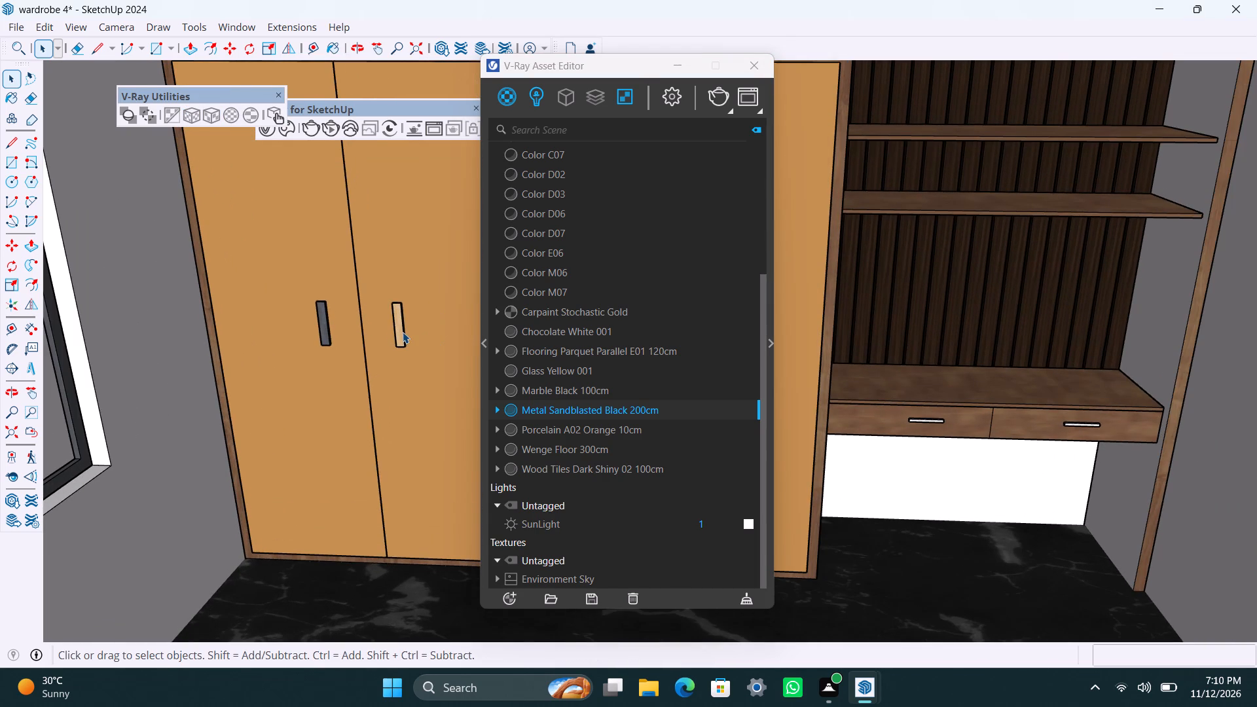
triple_click(403, 332)
right_click(557, 411)
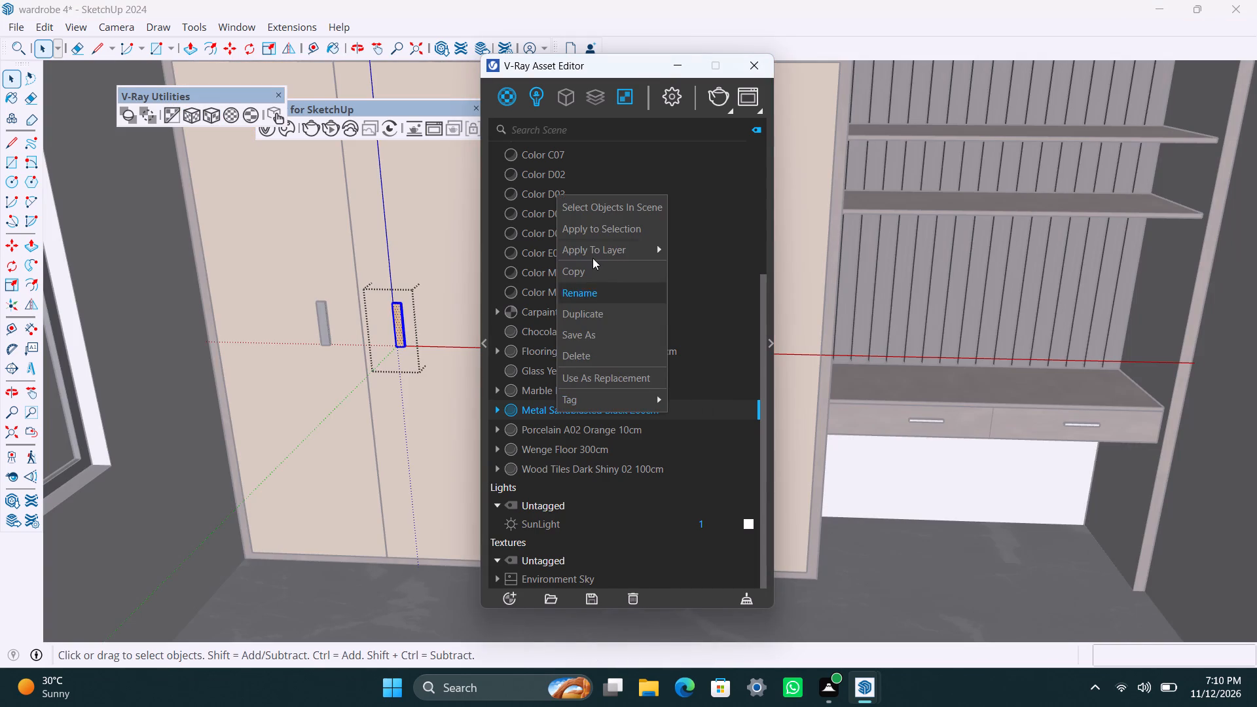
click(596, 227)
click(210, 115)
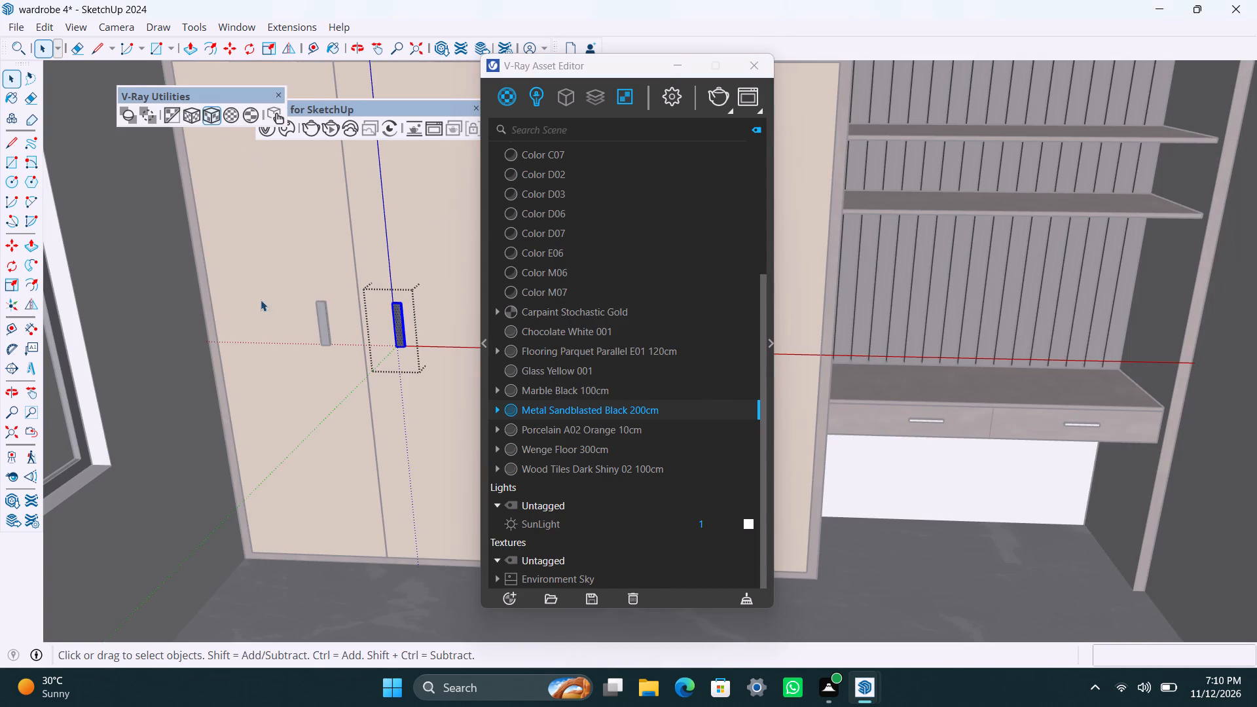
Reapply Metal Sandblasted Black 200cm to the first tall door's handle and leave its group.
triple_click(321, 317)
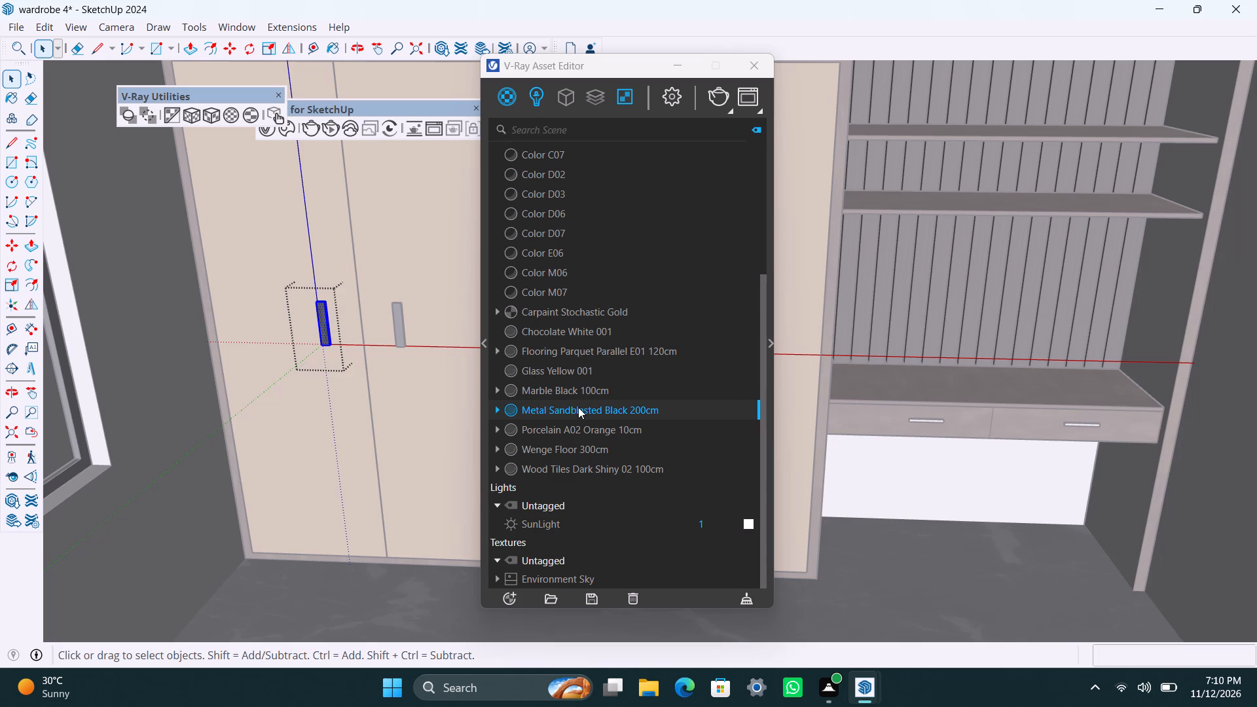
right_click(578, 408)
click(610, 230)
click(284, 239)
Apply Metal Sandblasted Black 200cm to the geometry of the third tall door's handle, with cubic projection fitted to its bounding box.
scroll(335, 431, down, 1)
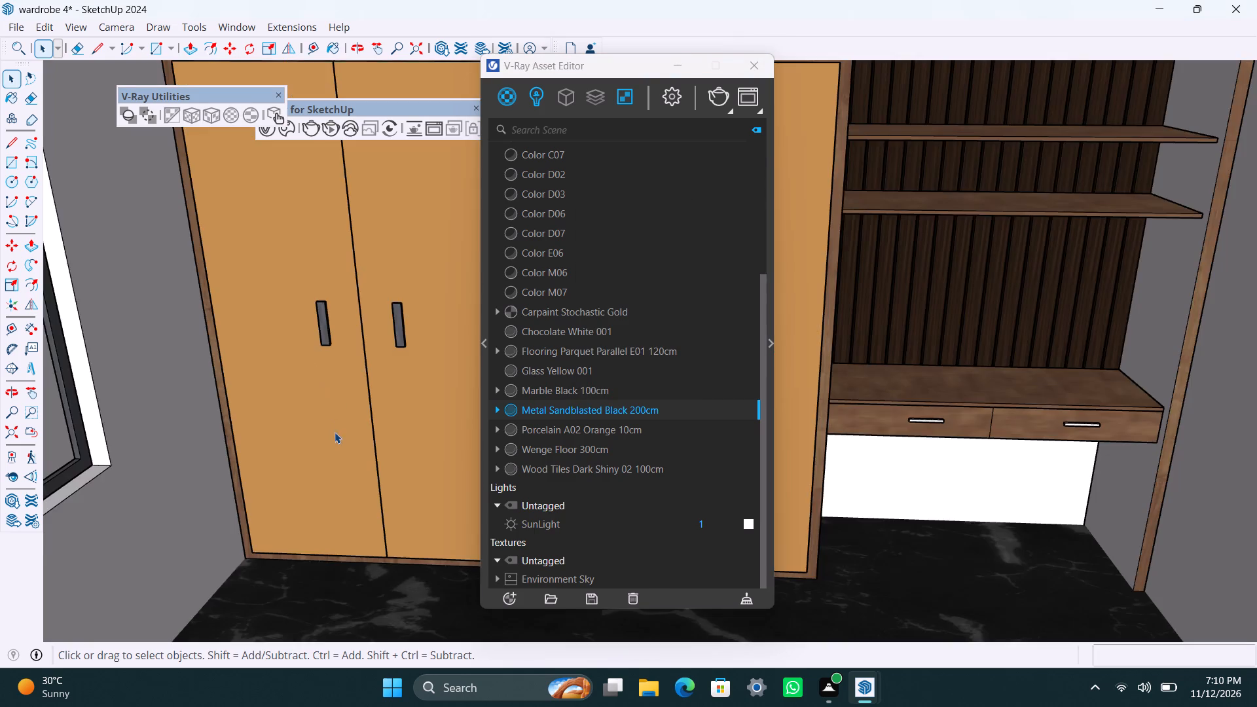
scroll(335, 432, down, 5)
shift+middle_drag(348, 453, 253, 435)
scroll(393, 378, up, 4)
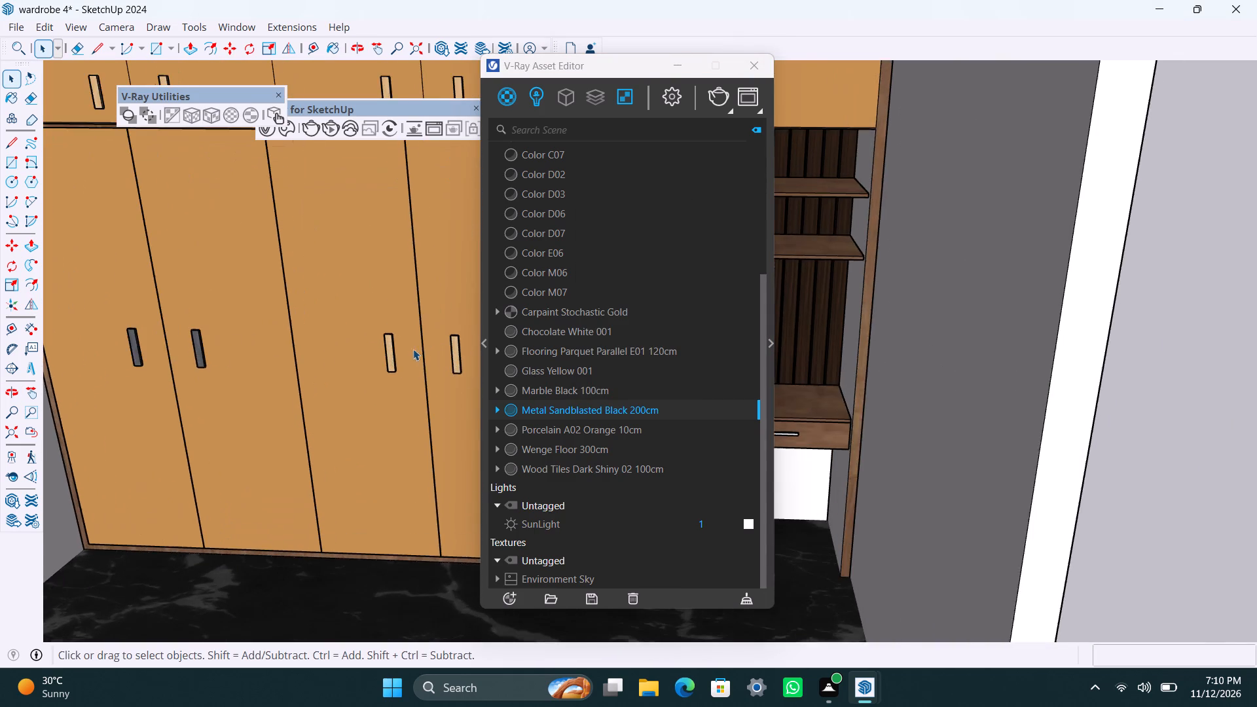
scroll(386, 370, up, 3)
click(393, 337)
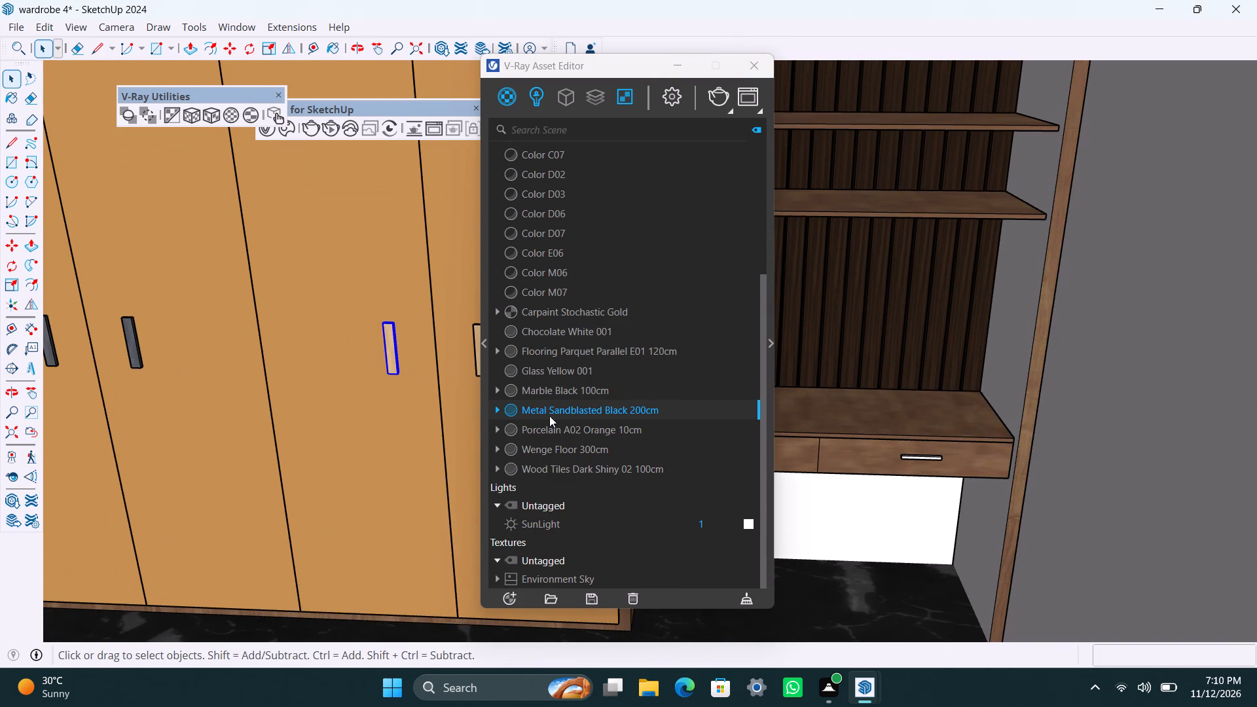
right_click(555, 416)
click(587, 229)
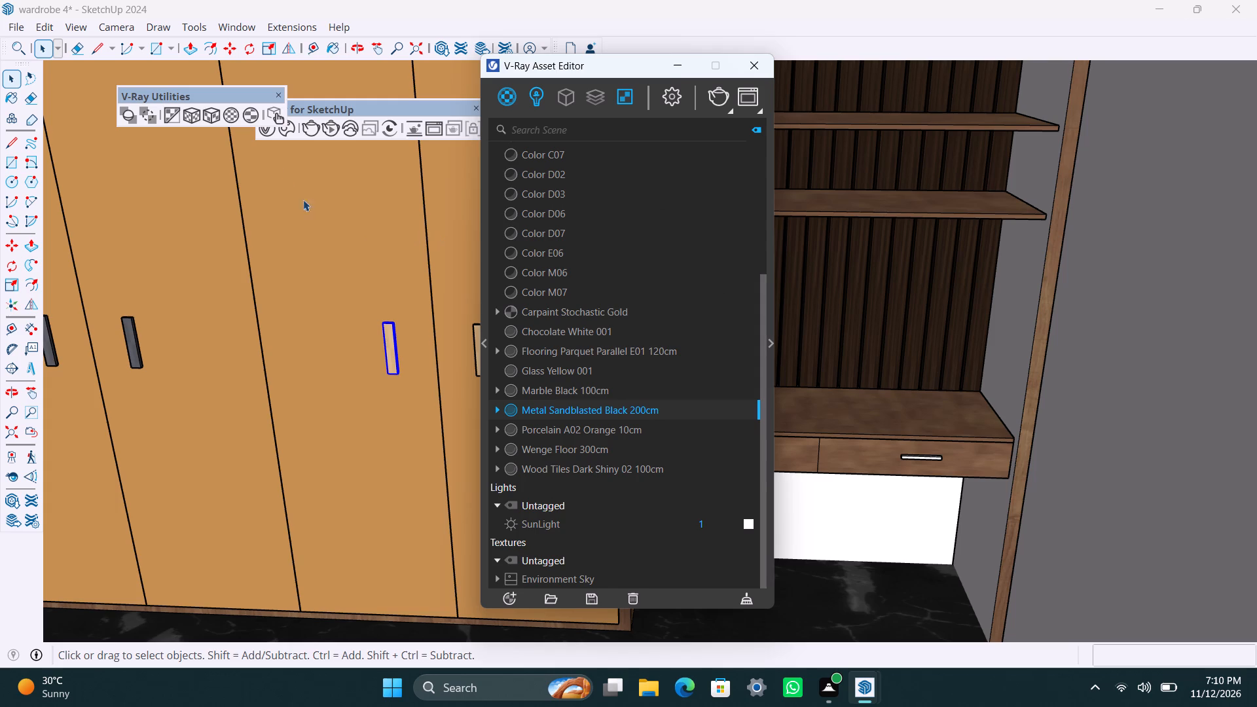
triple_click(389, 337)
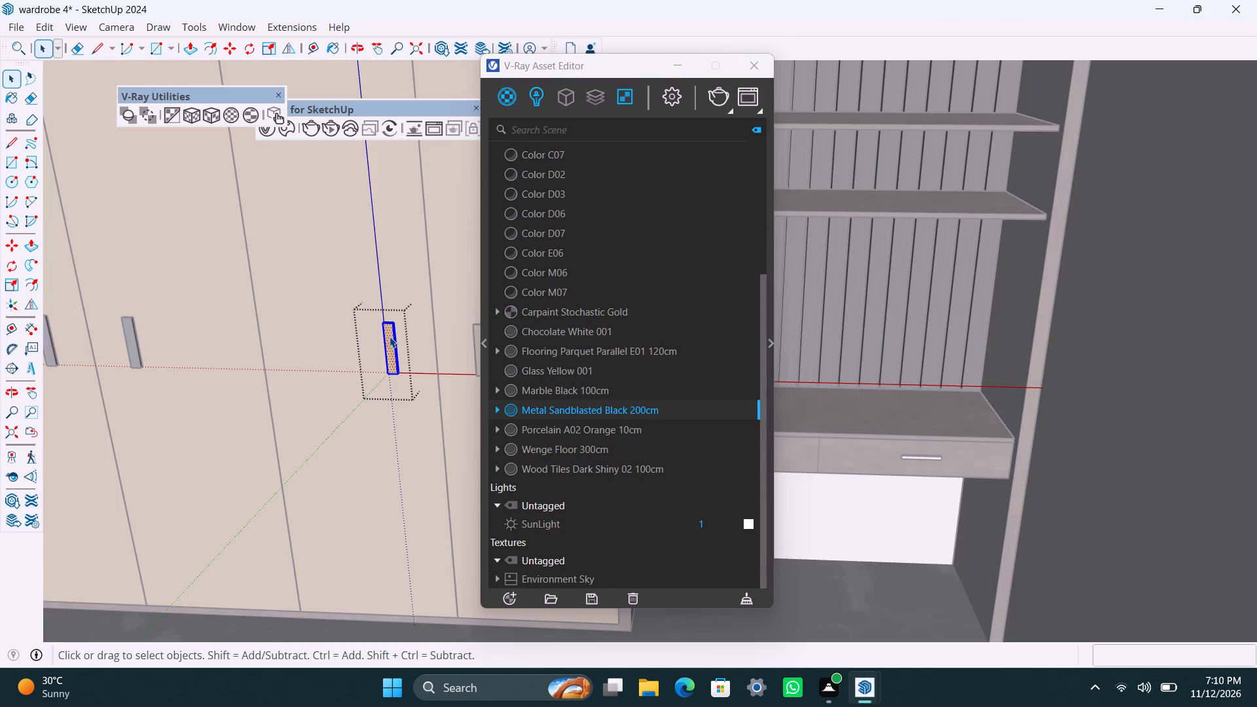
right_click(583, 410)
click(600, 223)
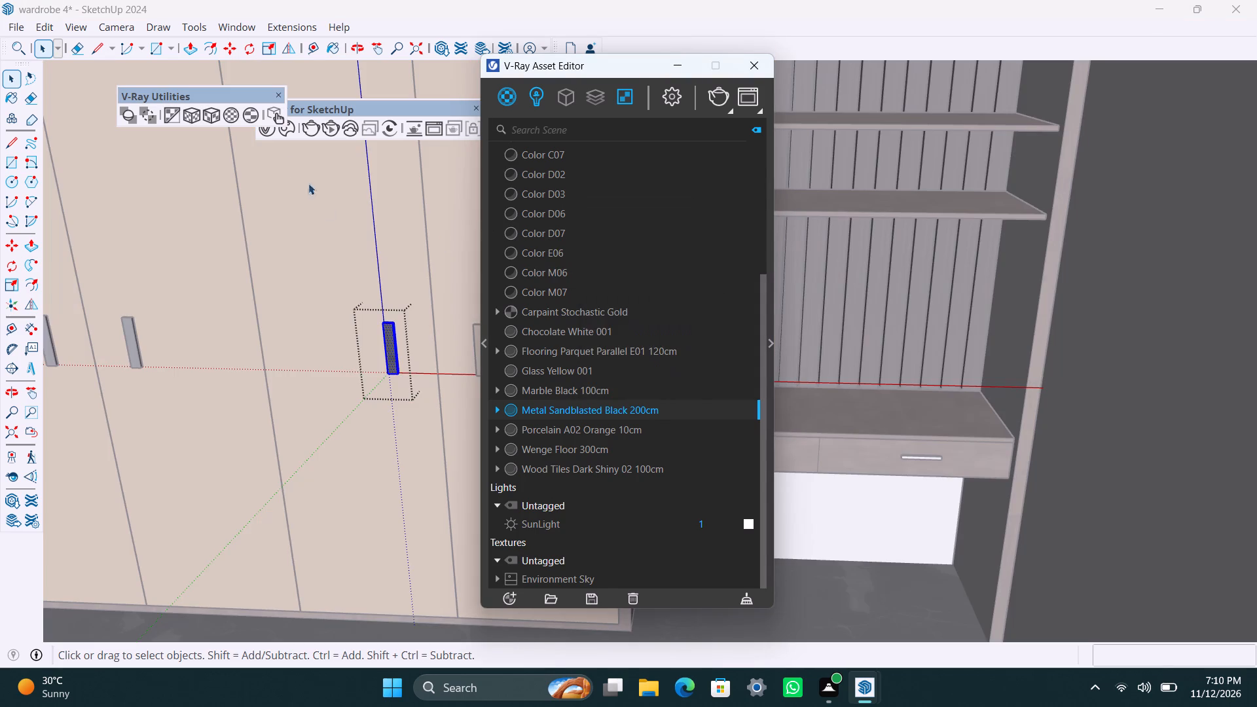
click(216, 114)
Apply Metal Sandblasted Black 200cm to the fourth tall door's handle, with cubic projection fitted to its bounding box, and leave its group.
scroll(218, 346, down, 4)
shift+middle_drag(278, 439, 187, 432)
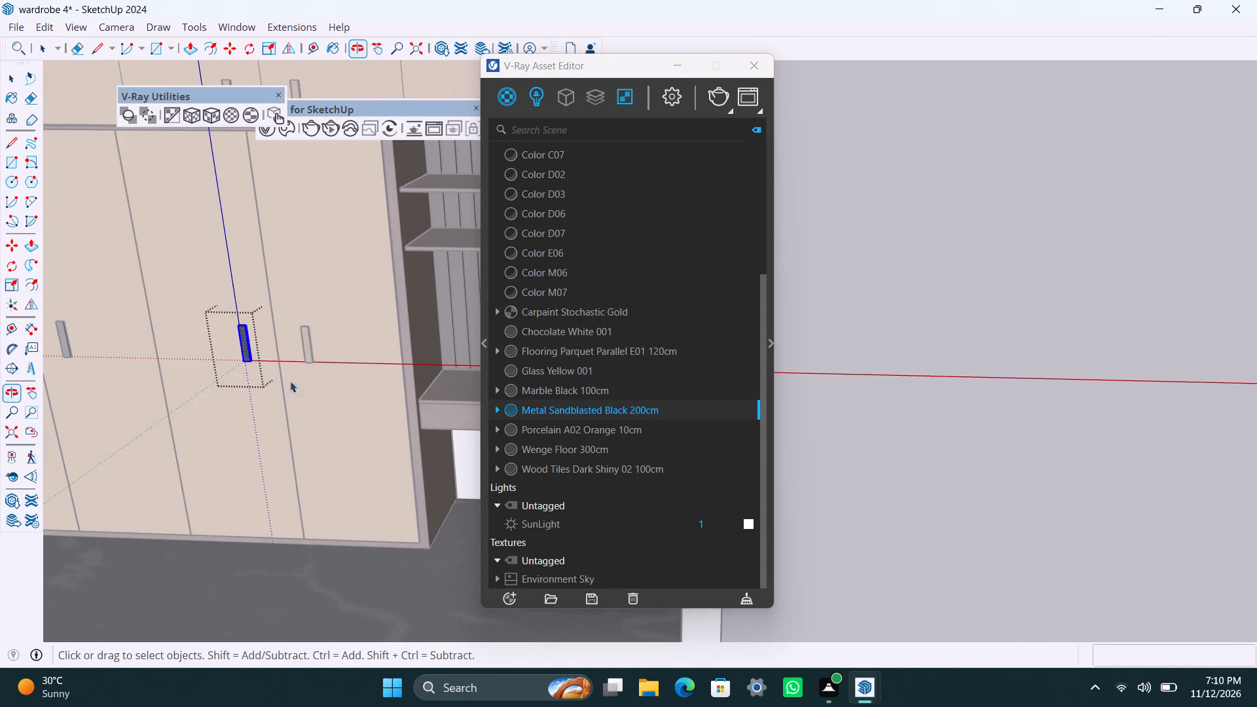
scroll(315, 353, up, 2)
triple_click(303, 346)
click(305, 346)
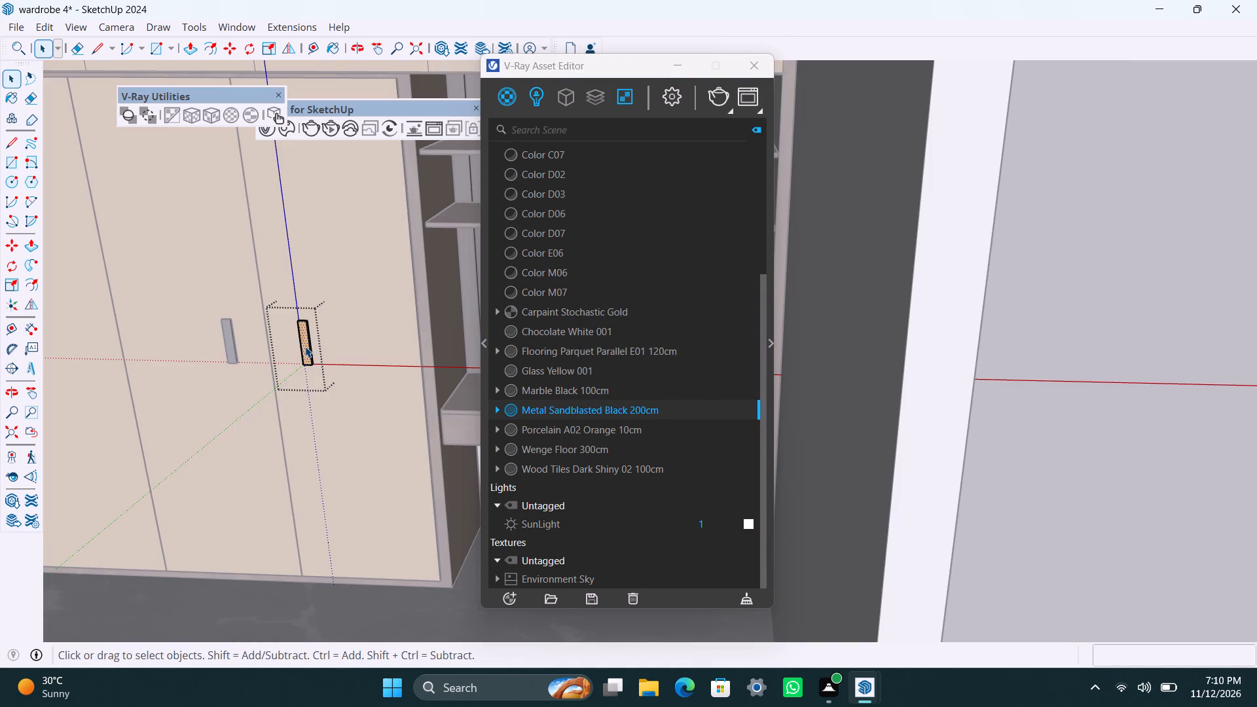
double_click(305, 346)
right_click(562, 410)
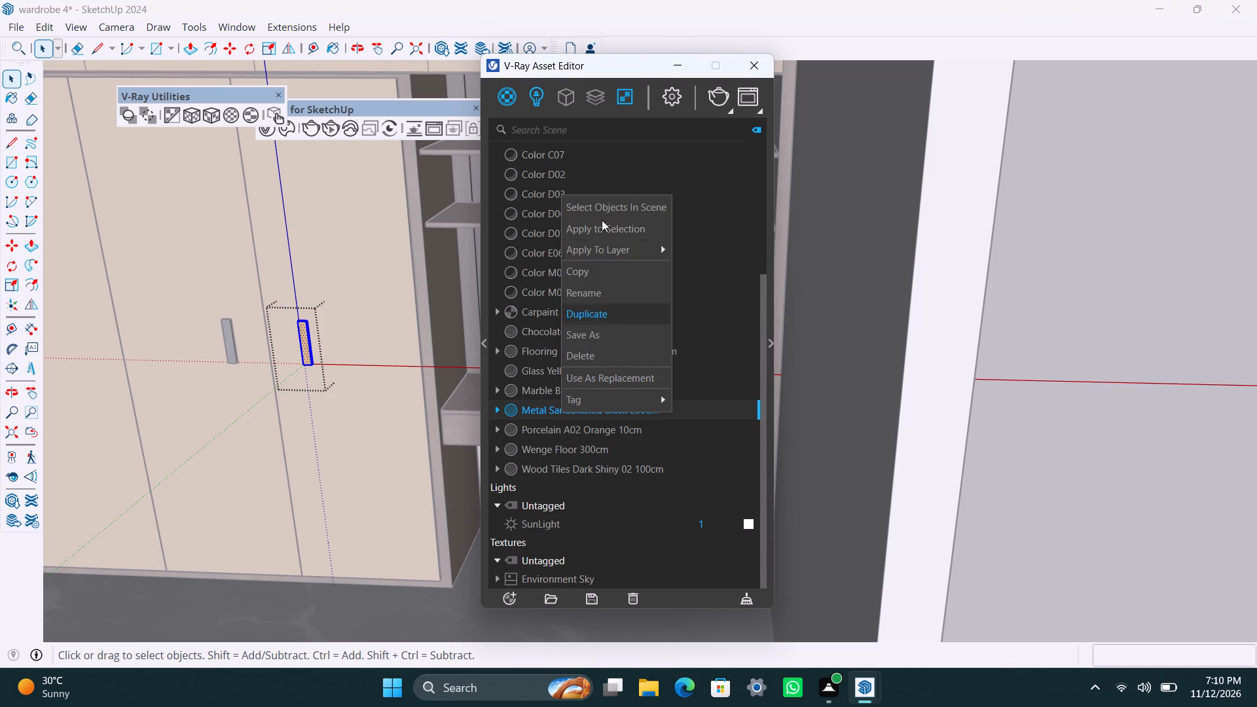
click(608, 225)
click(208, 109)
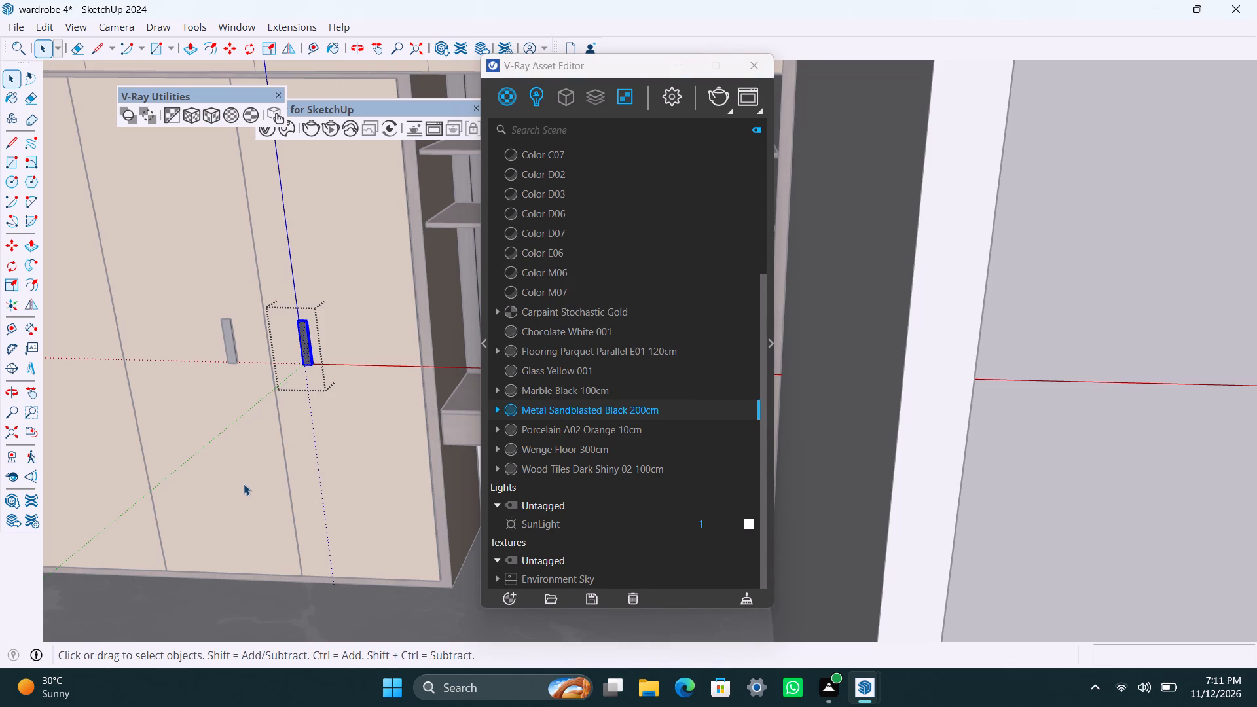
scroll(197, 502, down, 7)
click(280, 569)
Apply Metal Sandblasted Black 200cm to the geometry of the first upper cabinet door's handle.
scroll(180, 520, down, 4)
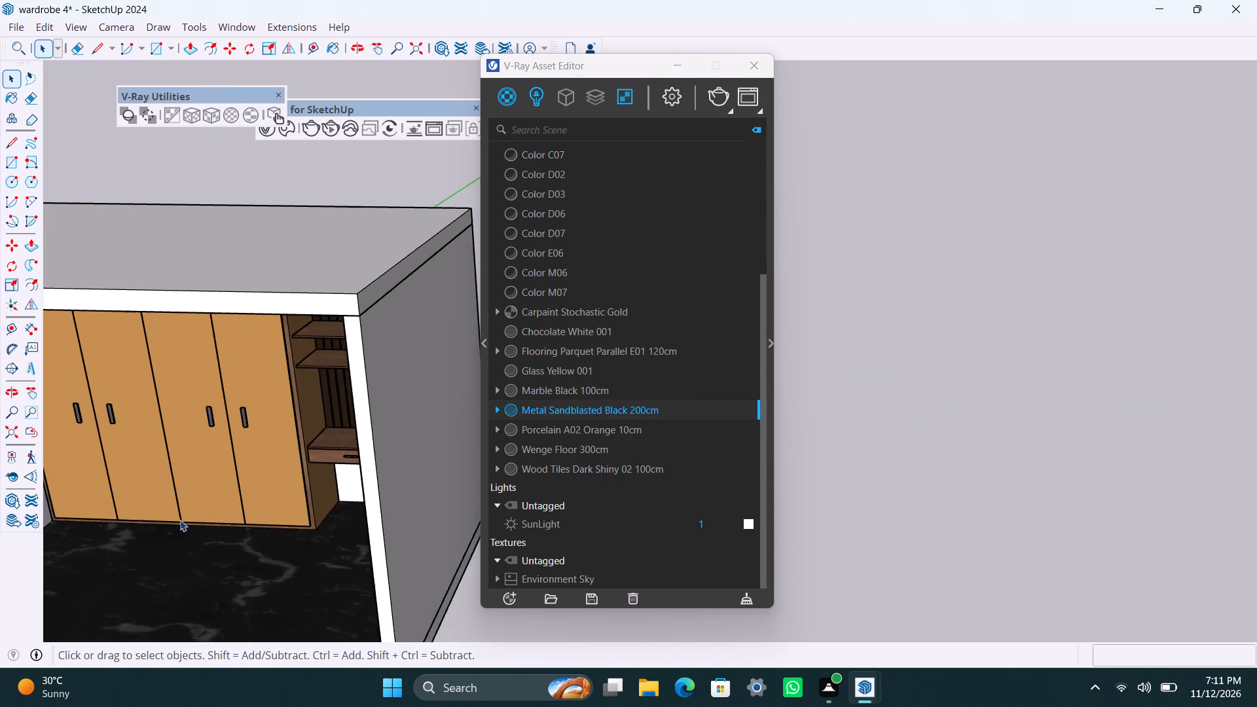
middle_drag(175, 527, 342, 520)
scroll(251, 469, up, 2)
middle_drag(236, 420, 236, 316)
scroll(185, 293, up, 8)
double_click(167, 293)
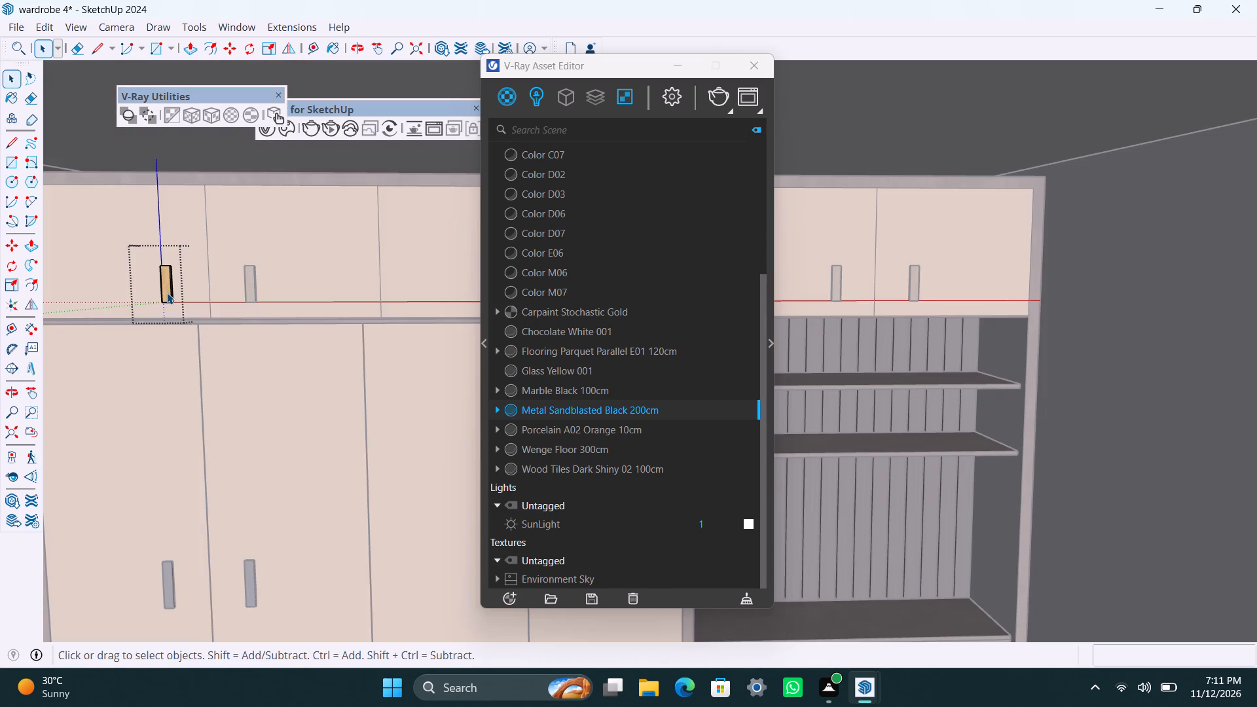
click(167, 293)
right_click(539, 408)
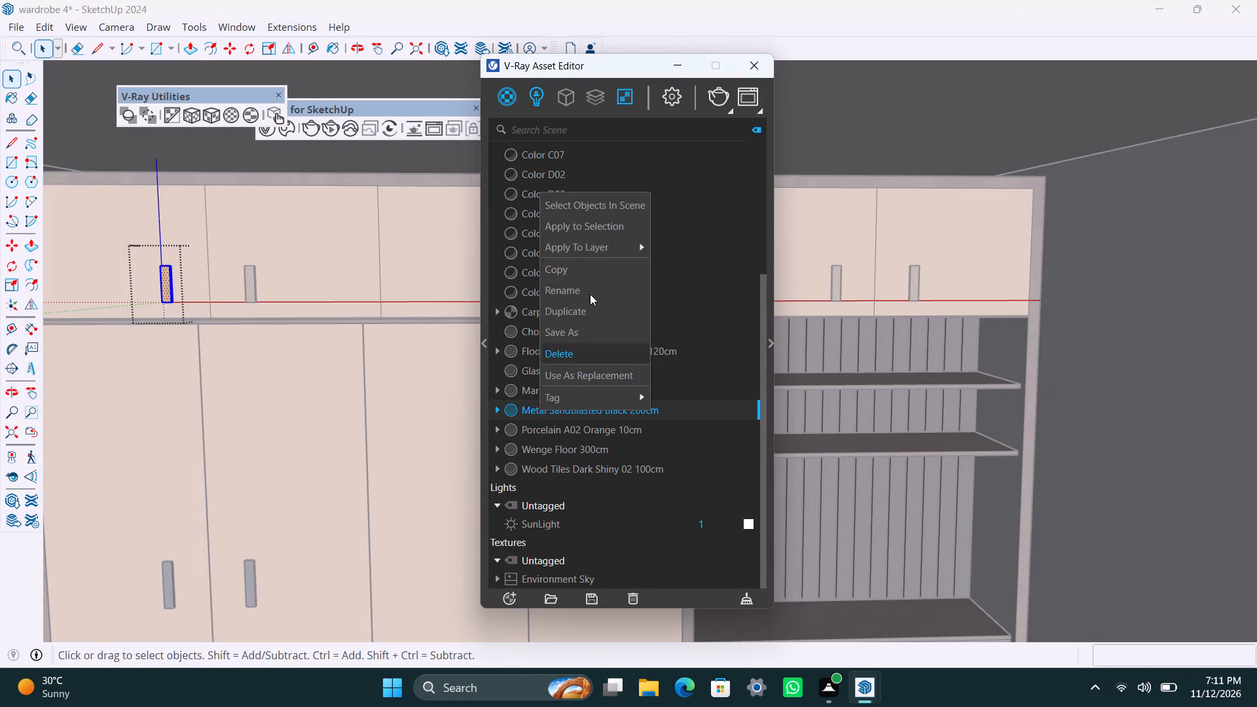
click(583, 230)
drag(207, 117, 216, 175)
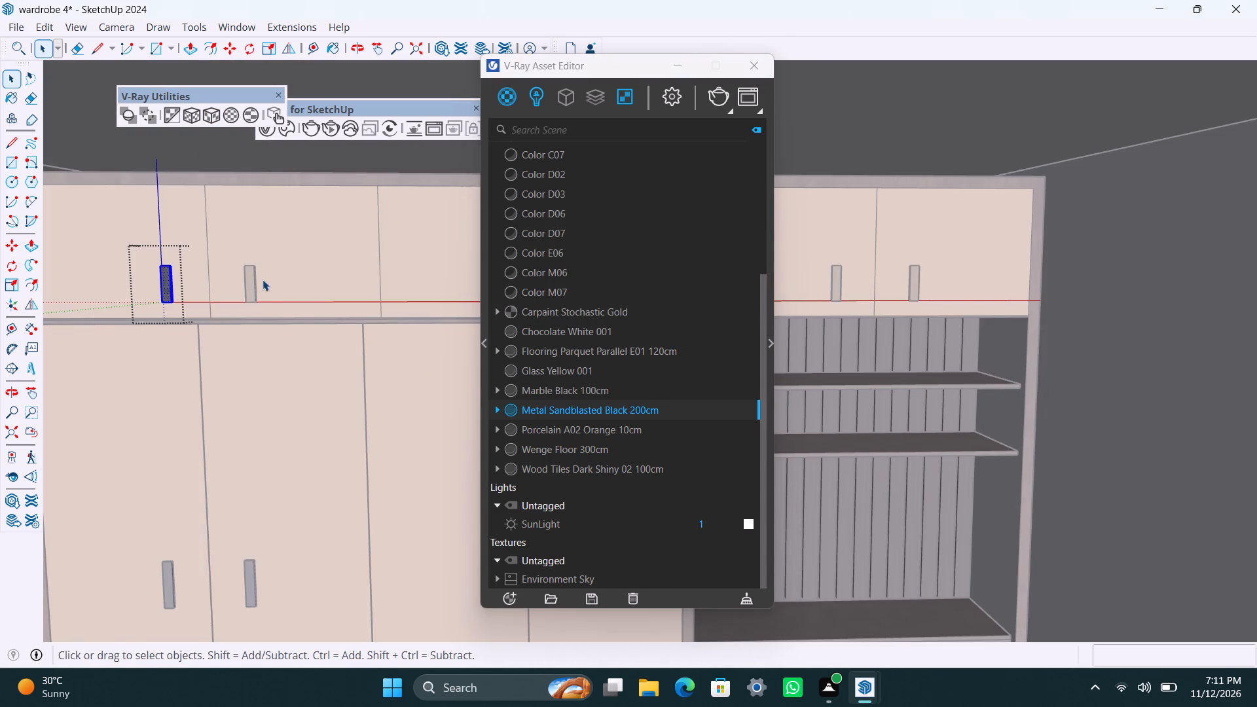
Apply Metal Sandblasted Black 200cm to the second upper door's handle, with cubic projection fitted to its bounding box, and leave its group.
double_click(255, 278)
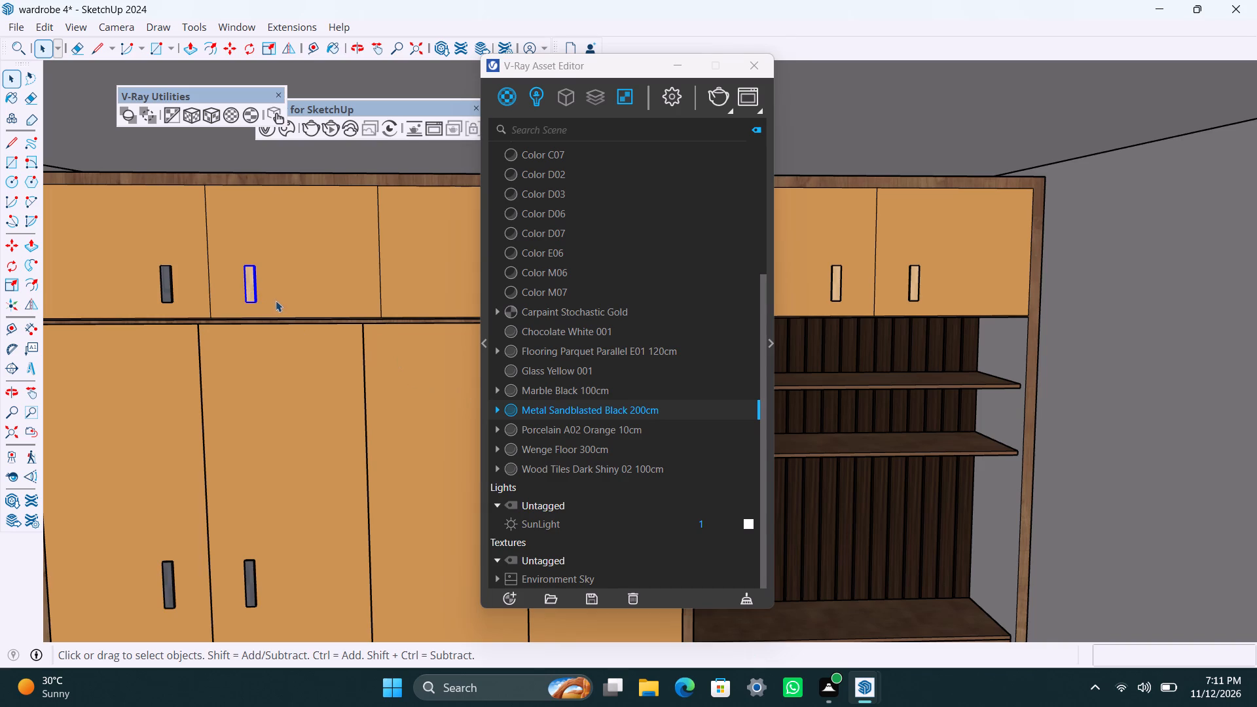
scroll(264, 306, up, 5)
triple_click(243, 276)
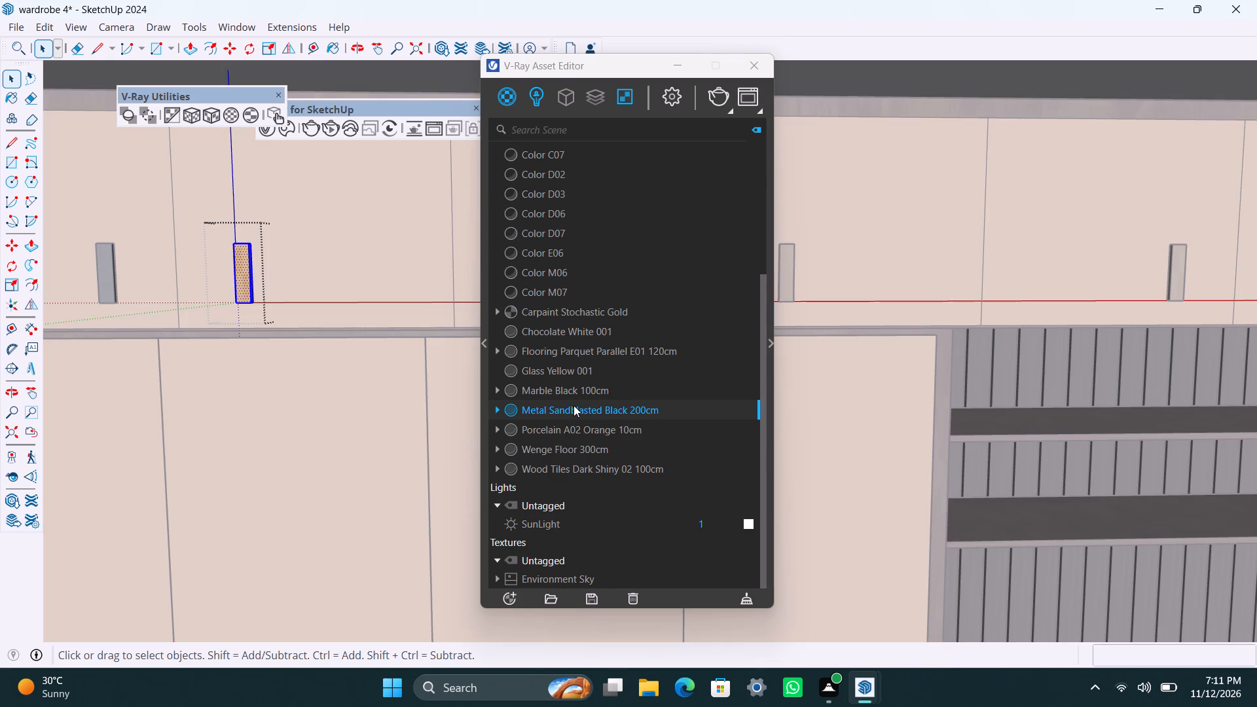
right_click(574, 405)
click(592, 230)
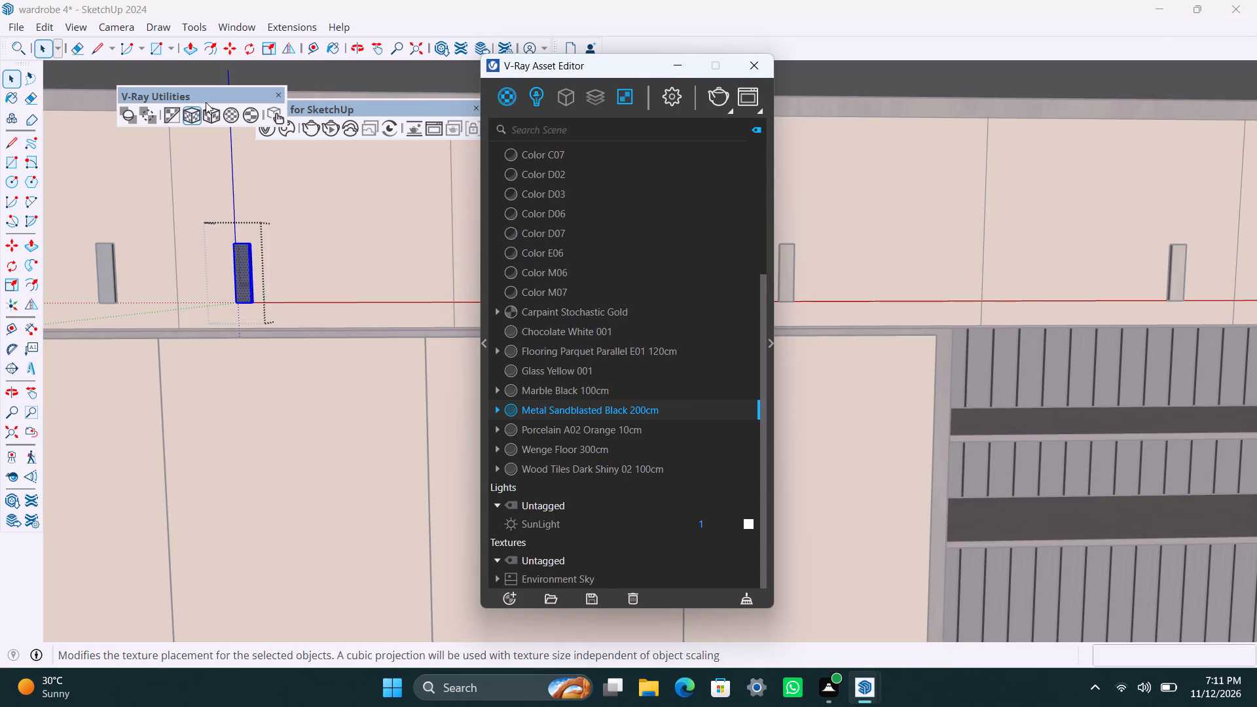
click(213, 115)
click(376, 265)
Apply Metal Sandblasted Black 200cm to the third upper door's handle, with cubic projection fitted to its bounding box.
scroll(293, 348, down, 8)
middle_drag(337, 403, 332, 403)
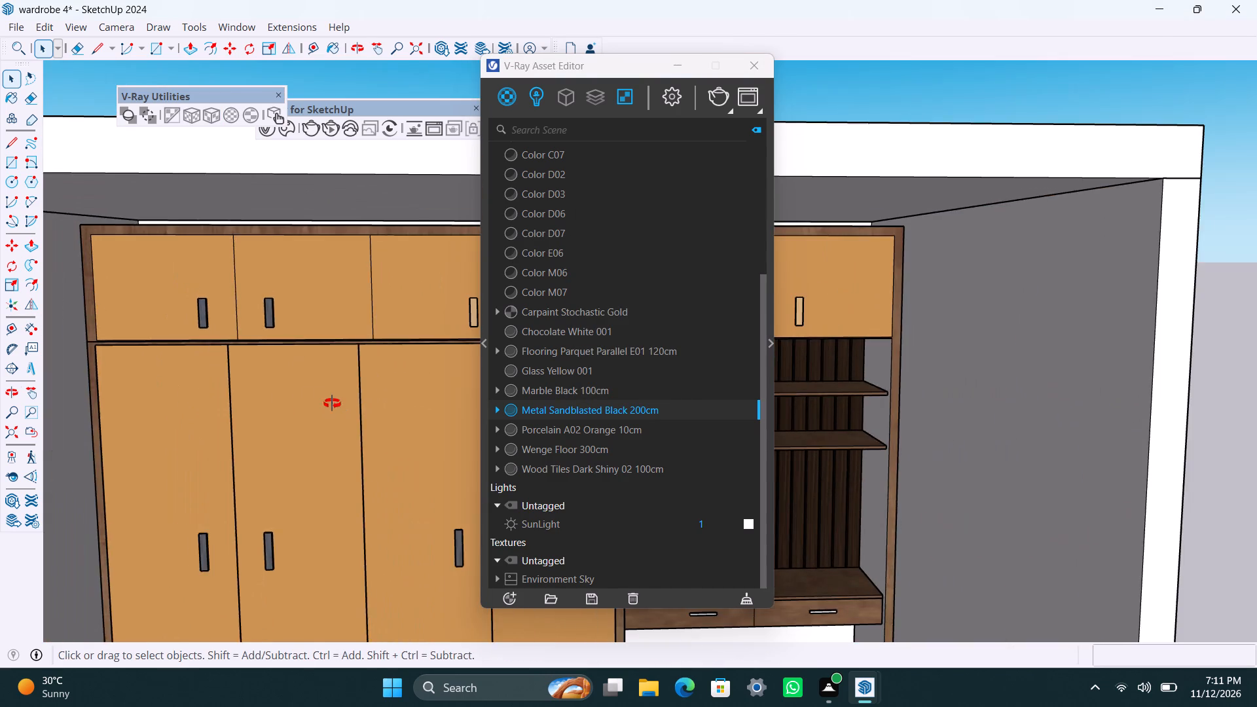
middle_drag(332, 403, 257, 405)
scroll(399, 344, up, 4)
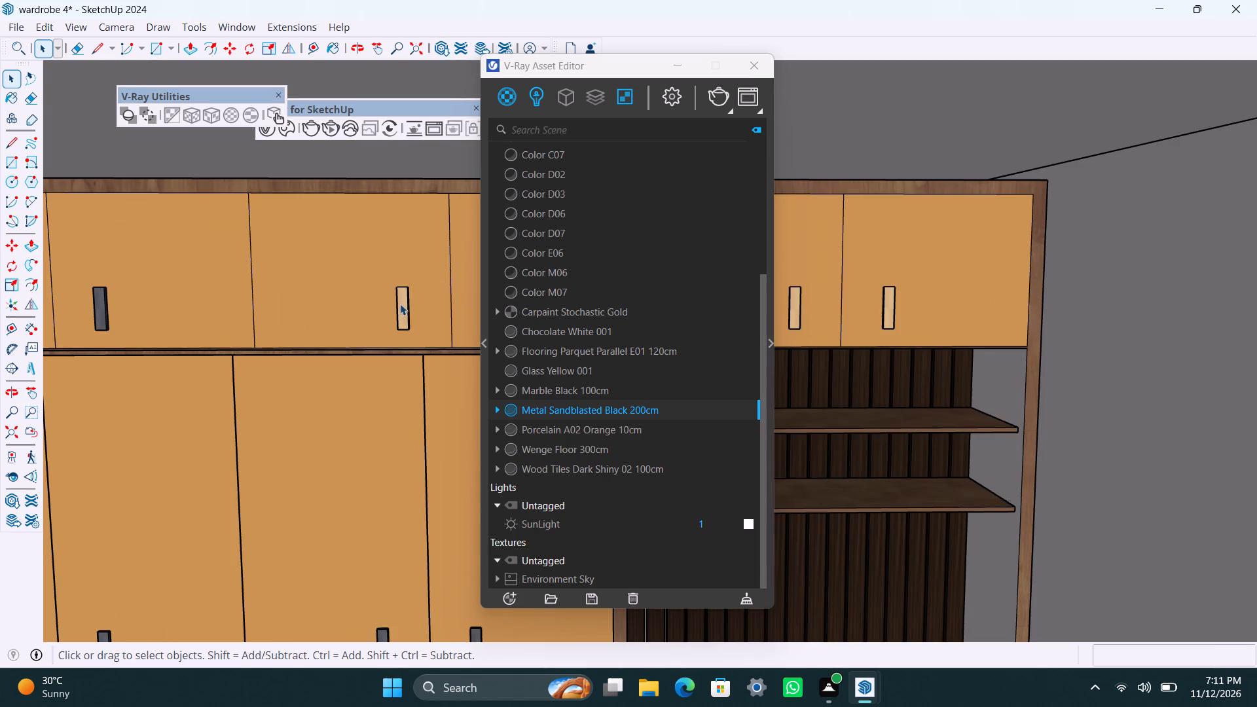
click(402, 301)
double_click(402, 301)
right_click(598, 415)
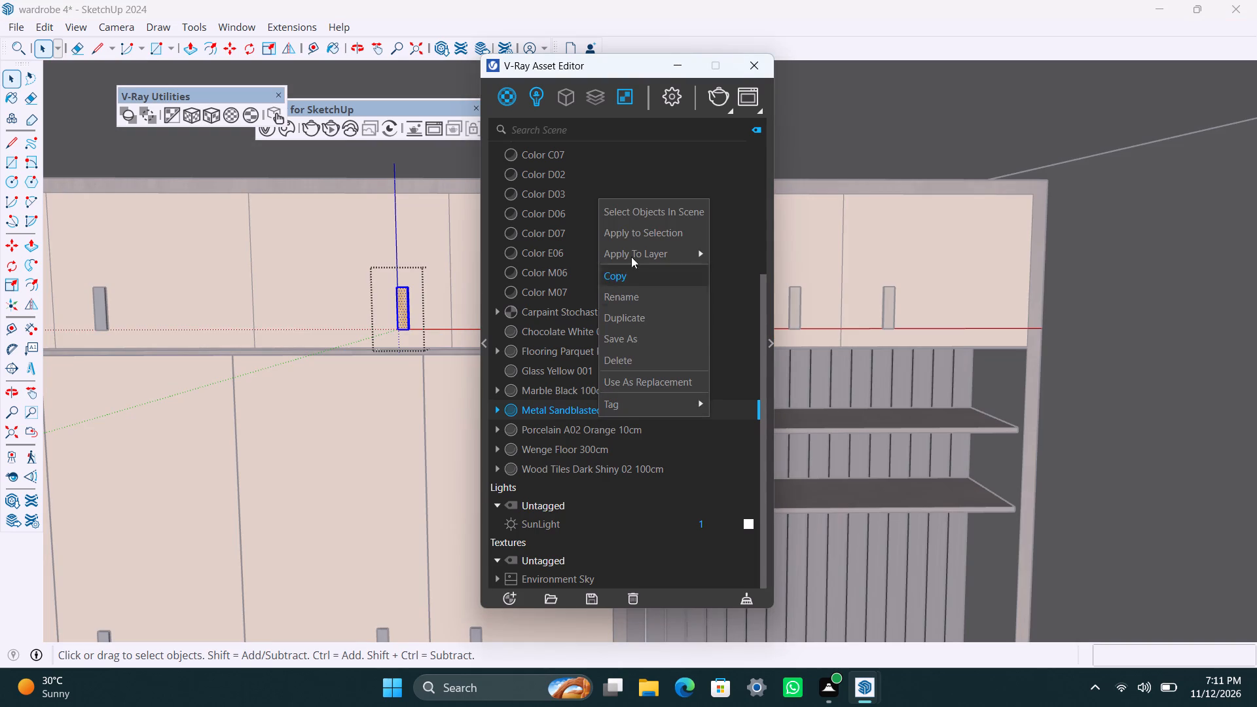
click(642, 232)
click(211, 114)
Apply Metal Sandblasted Black 200cm to the fourth upper door's handle, with cubic projection fitted to its bounding box.
scroll(225, 358, down, 2)
middle_drag(293, 350, 209, 359)
click(363, 325)
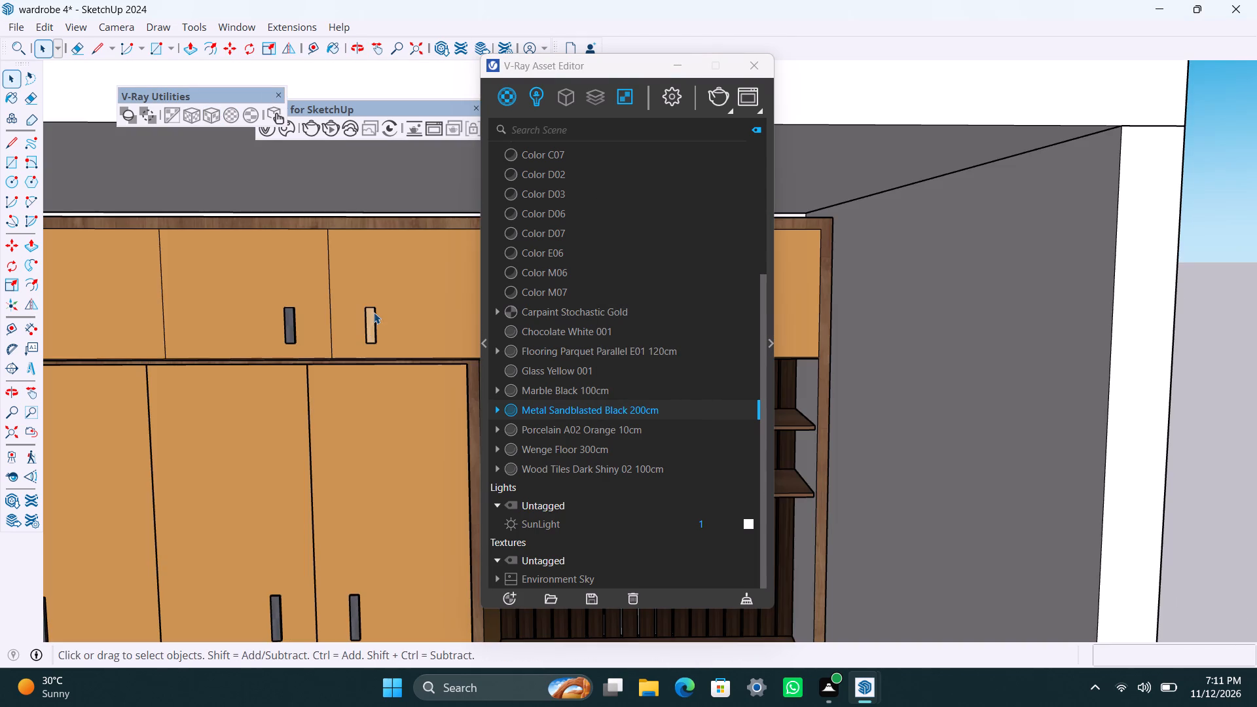
double_click(374, 312)
triple_click(370, 314)
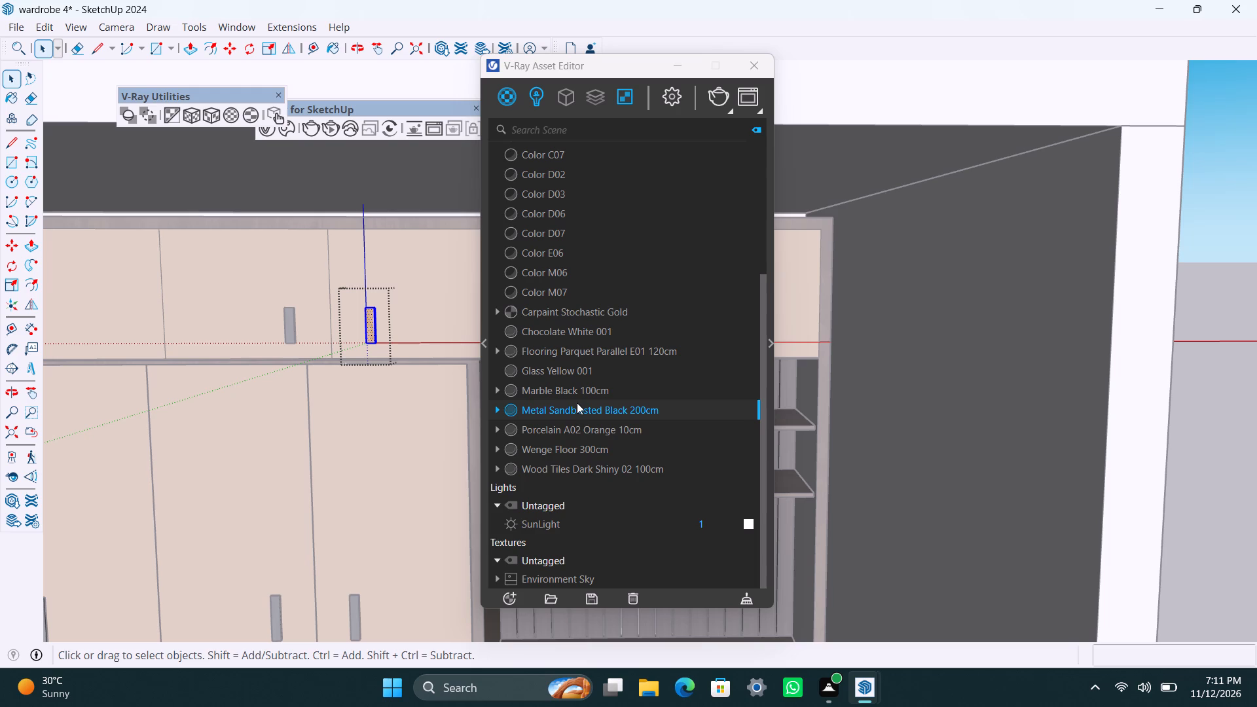
right_click(577, 408)
click(631, 232)
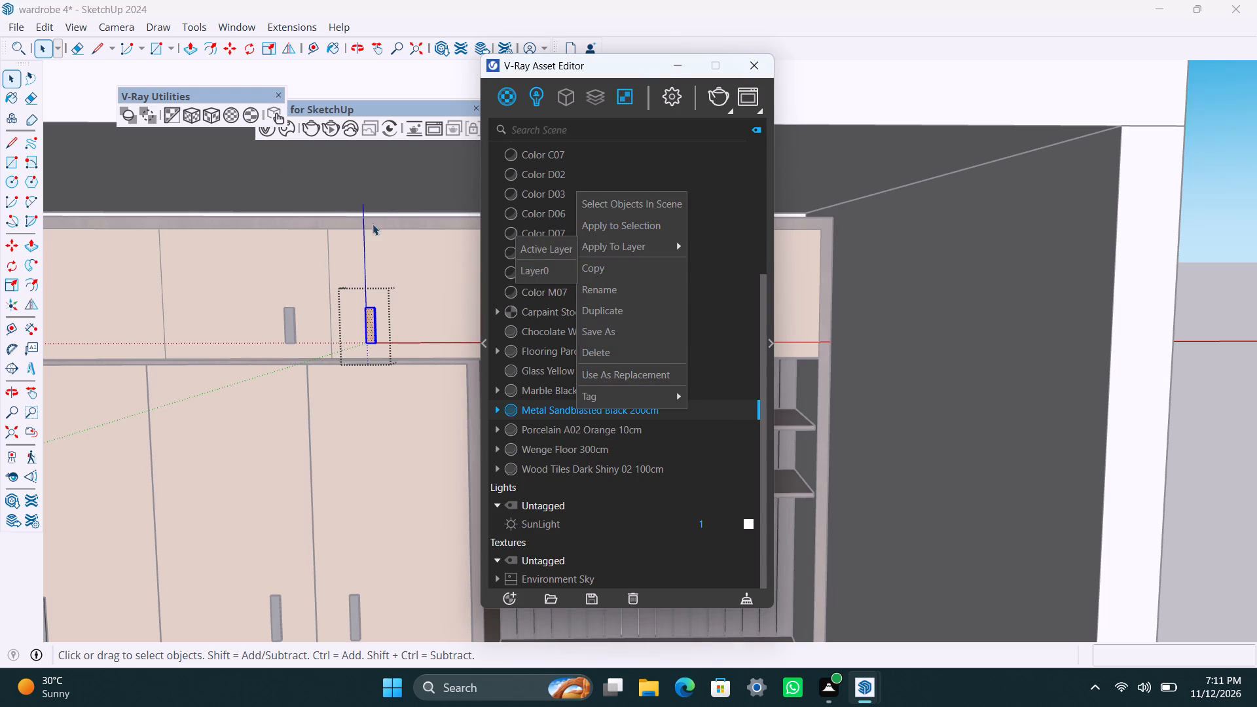
click(613, 234)
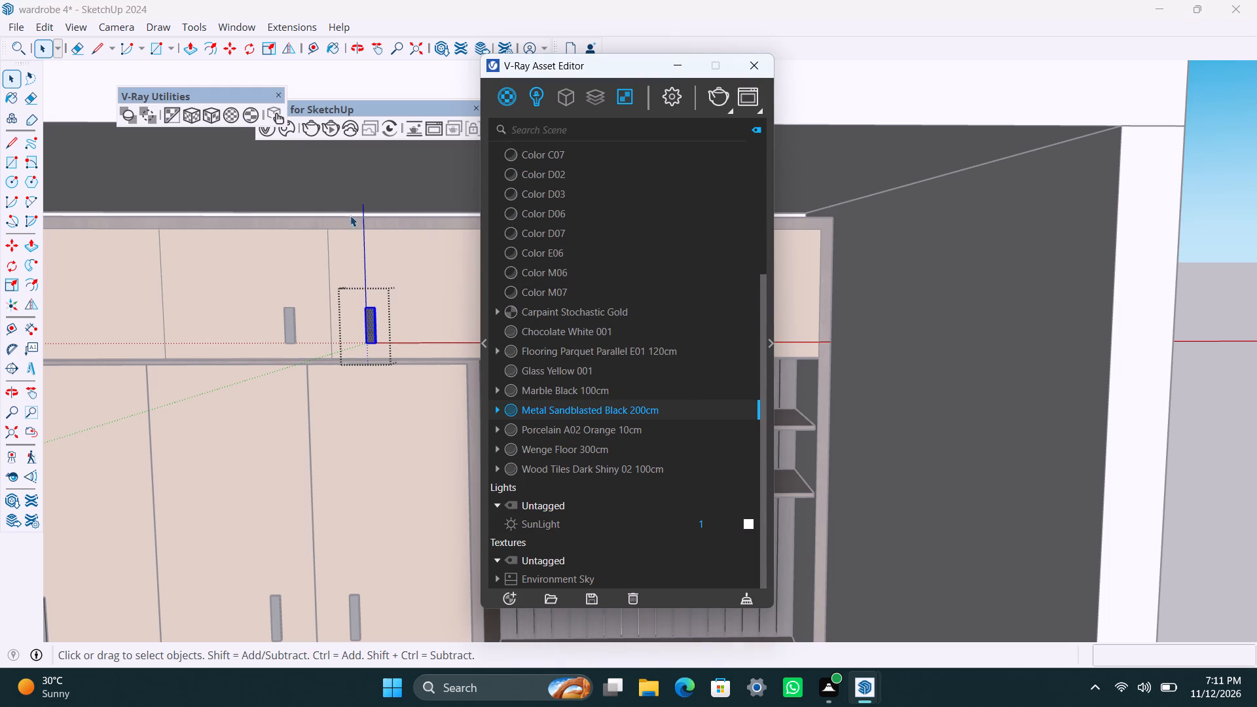
click(220, 114)
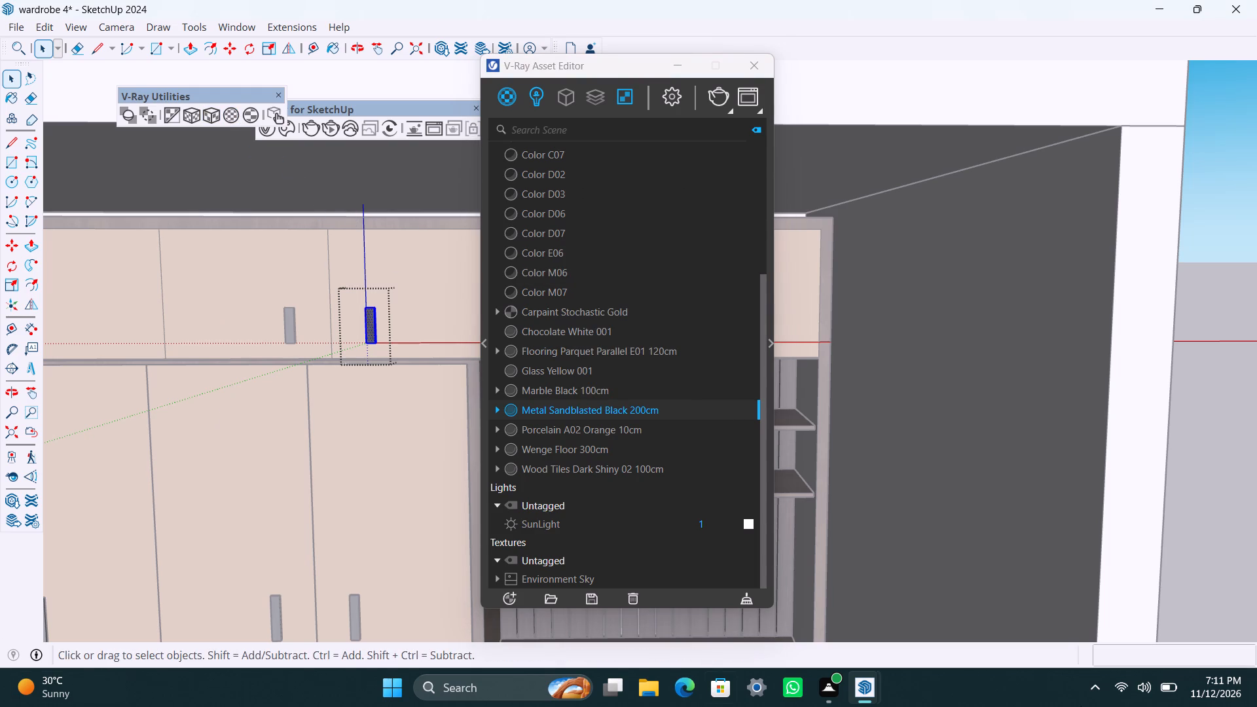
Apply Metal Sandblasted Black 200cm to the fifth upper door's handle, above the open shelves, with cubic projection fitted to its bounding box.
scroll(364, 472, down, 5)
shift+middle_drag(448, 466, 361, 464)
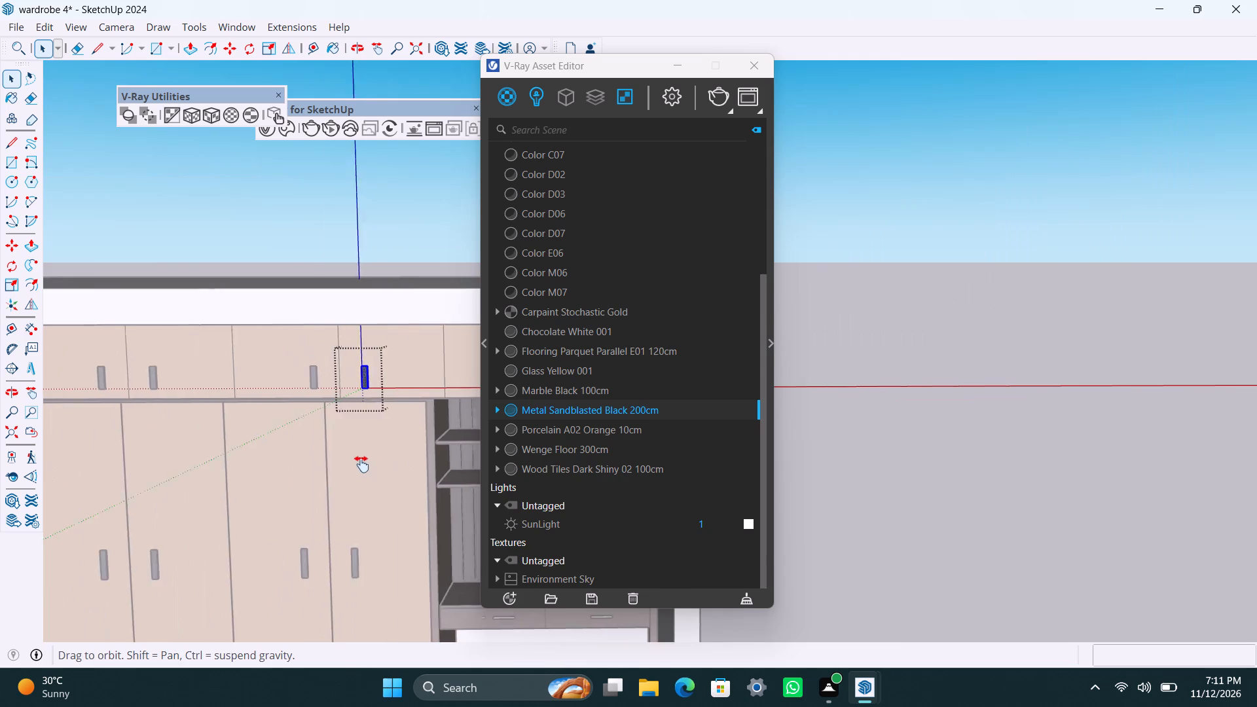
shift+middle_drag(361, 464, 337, 464)
scroll(432, 410, up, 8)
triple_click(405, 353)
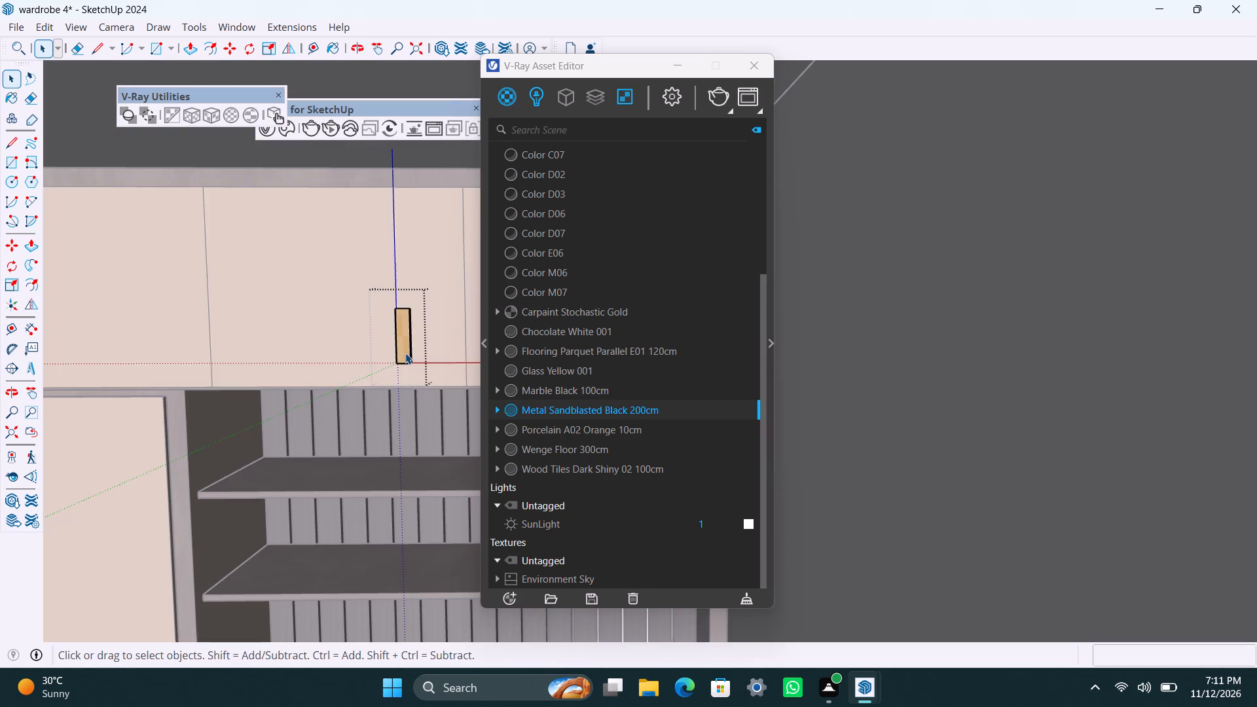
right_click(545, 409)
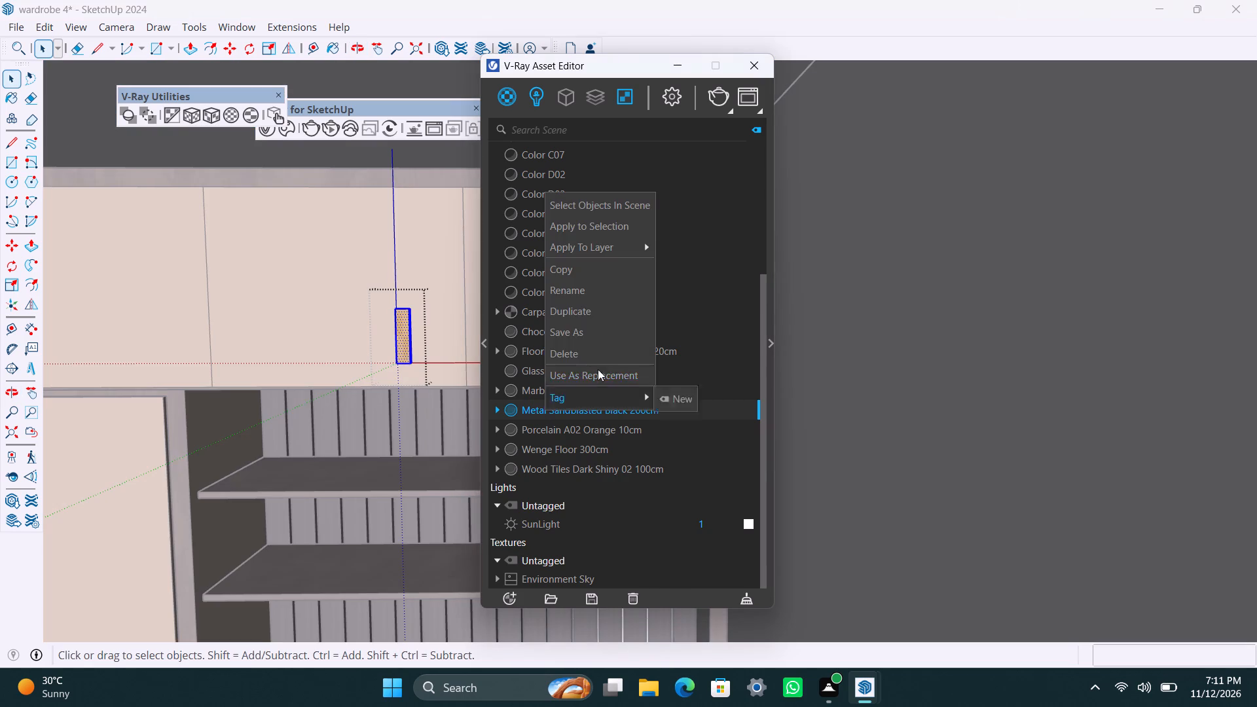
click(622, 234)
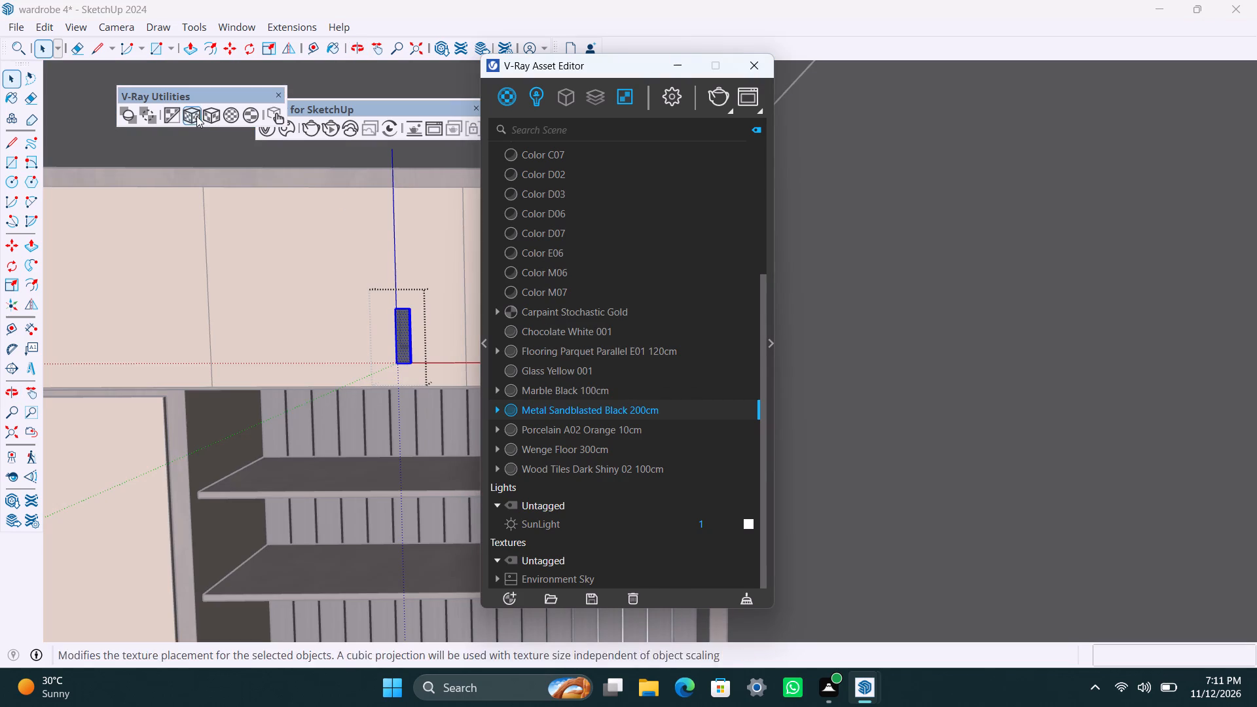
click(206, 108)
Apply Metal Sandblasted Black 200cm to the sixth upper door's handle, with cubic projection fitted to its bounding box, and leave its group.
scroll(255, 342, down, 4)
shift+middle_drag(313, 346, 274, 369)
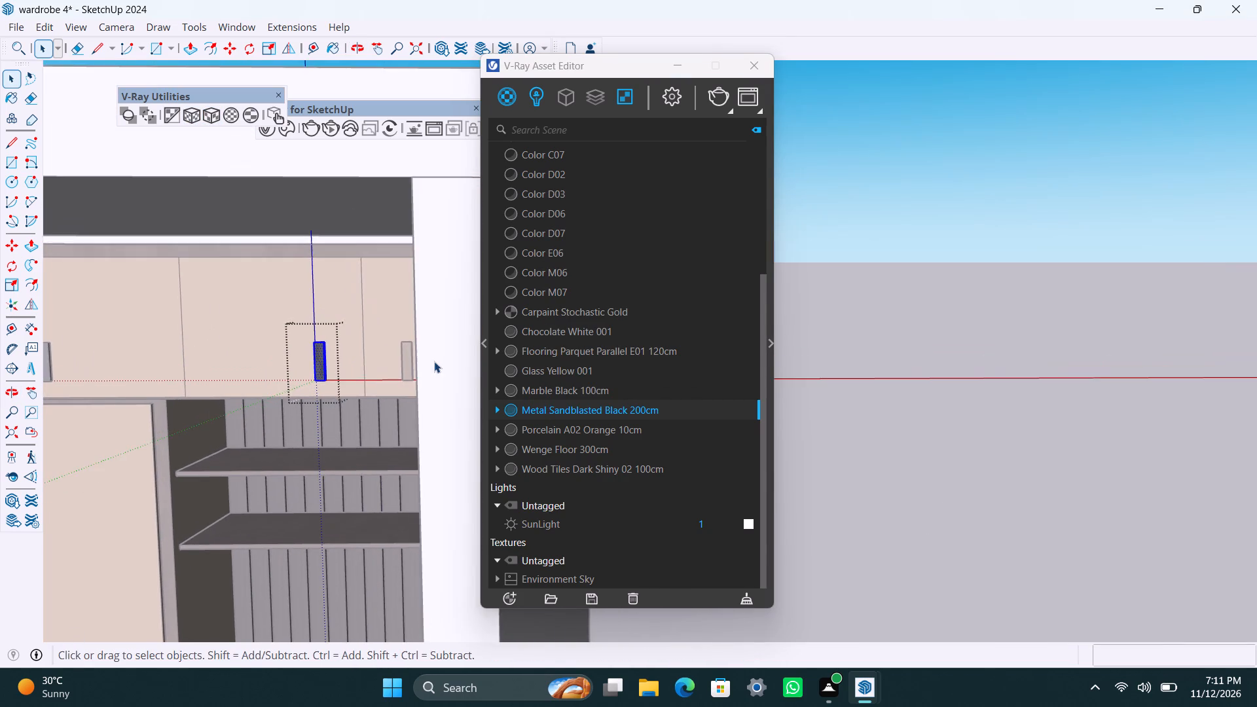
scroll(431, 361, up, 3)
middle_drag(405, 372, 450, 384)
scroll(422, 372, up, 3)
triple_click(422, 371)
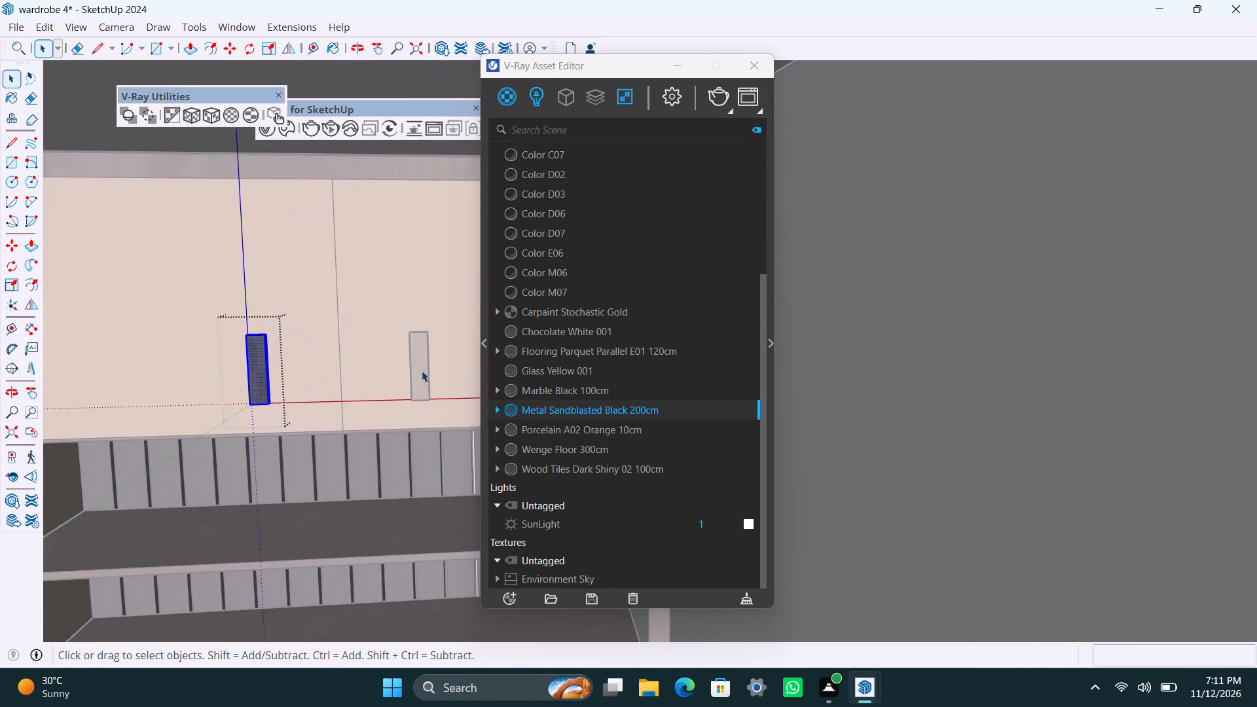
right_click(550, 406)
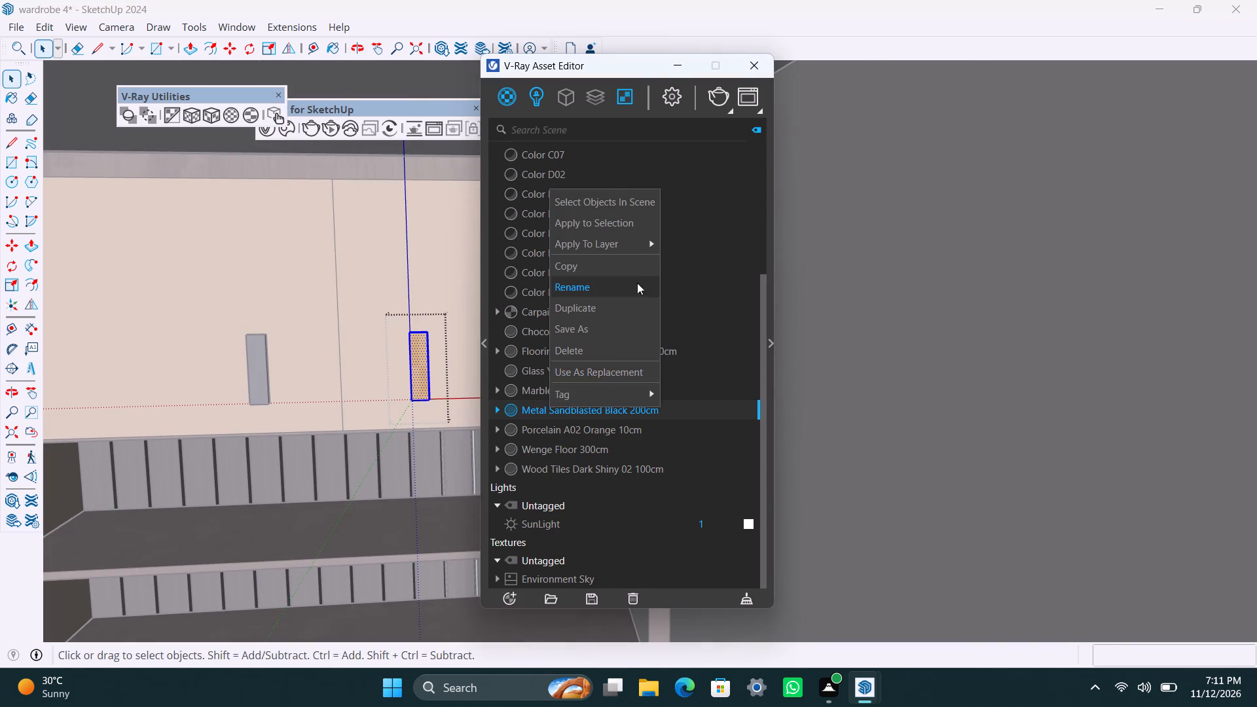
click(619, 228)
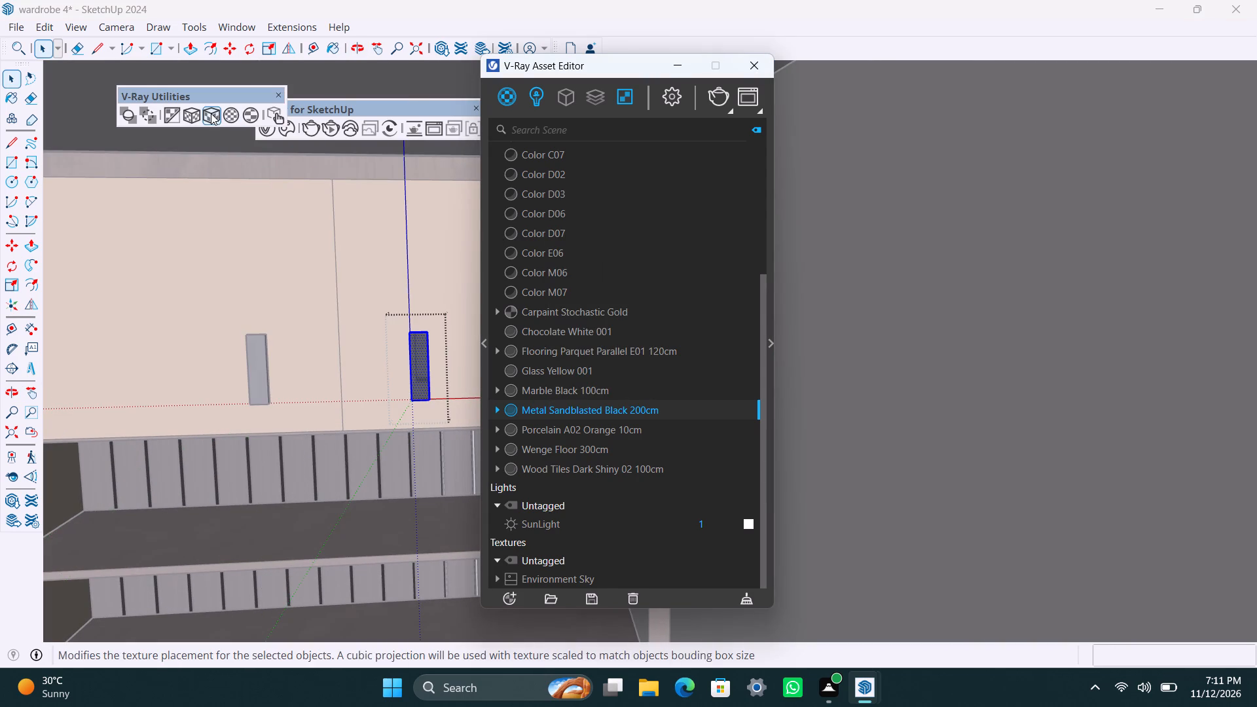
click(211, 113)
click(1063, 299)
Apply Metal Sandblasted Black 200cm to the first desk drawer's handle inside the drawer group, with cubic projection fitted to its bounding box.
scroll(403, 406, down, 15)
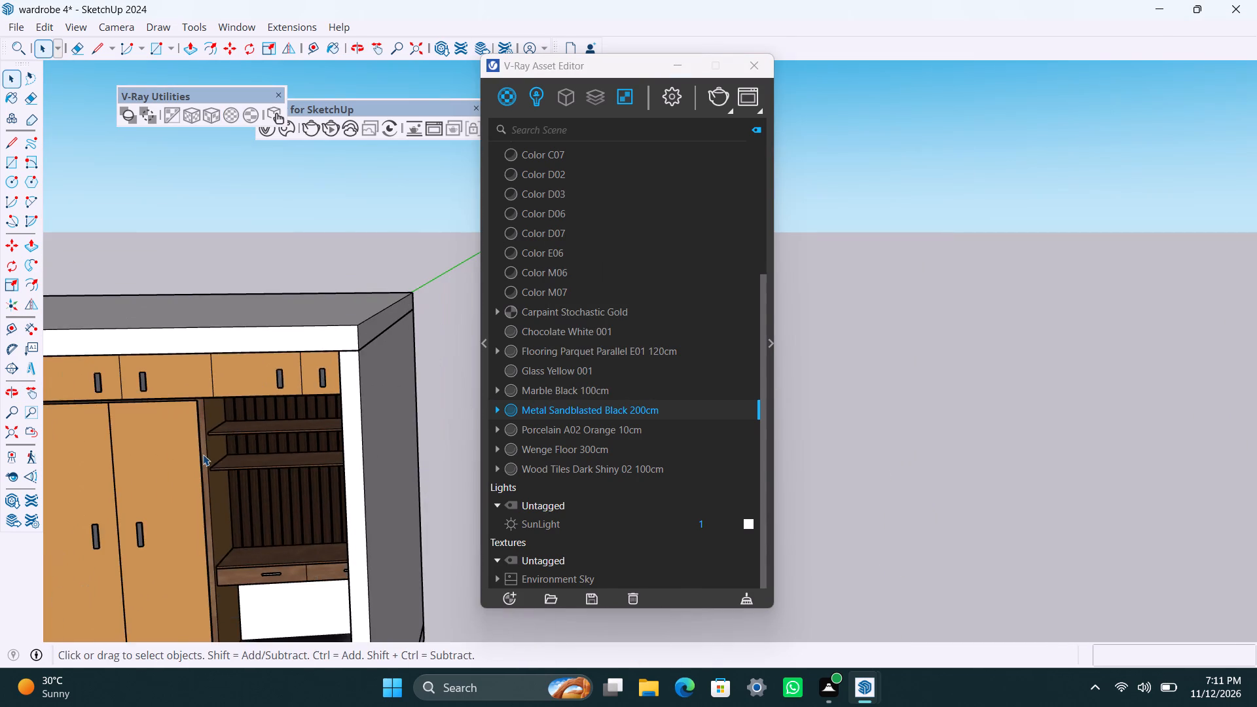
shift+middle_drag(203, 454, 319, 331)
scroll(408, 448, up, 10)
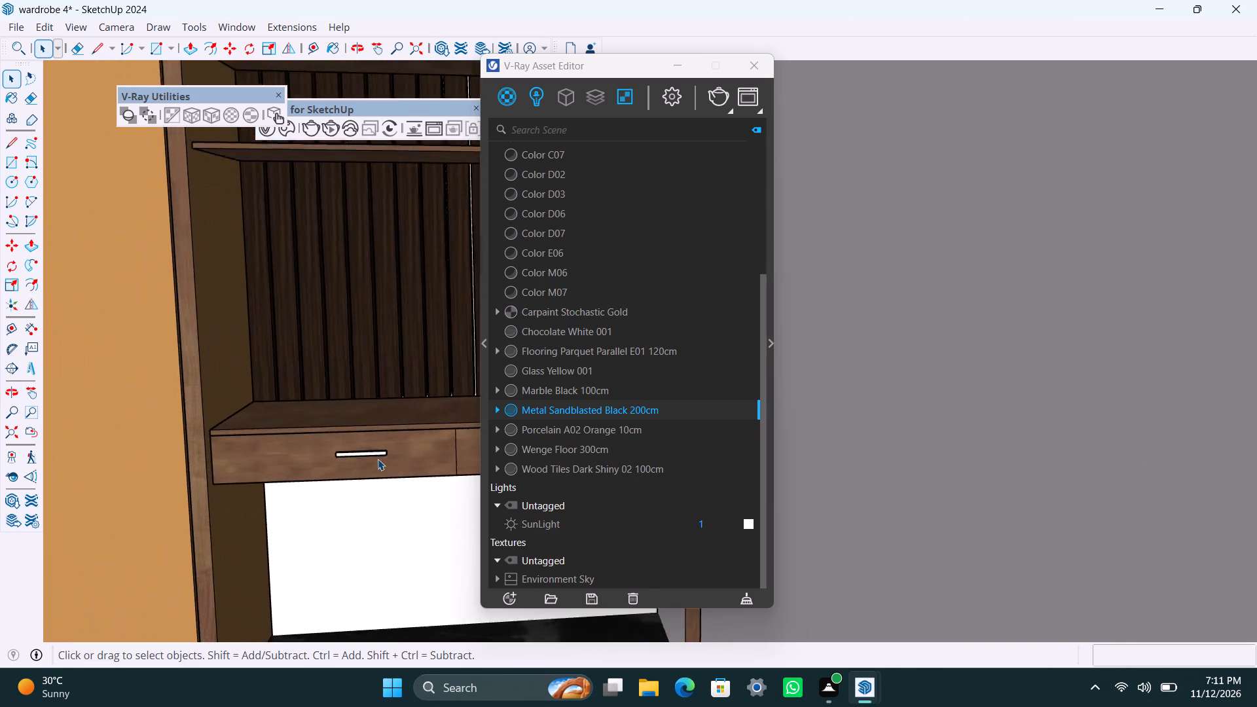
scroll(378, 459, up, 4)
click(363, 451)
double_click(363, 451)
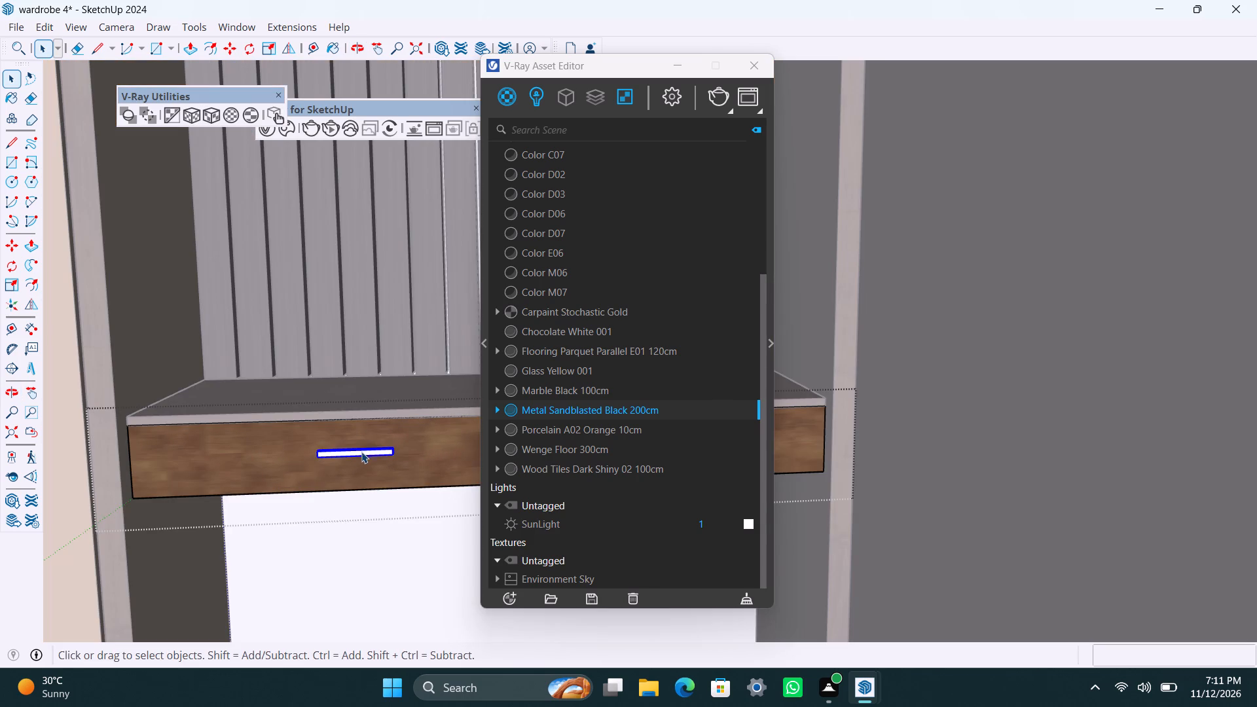
right_click(632, 412)
click(685, 227)
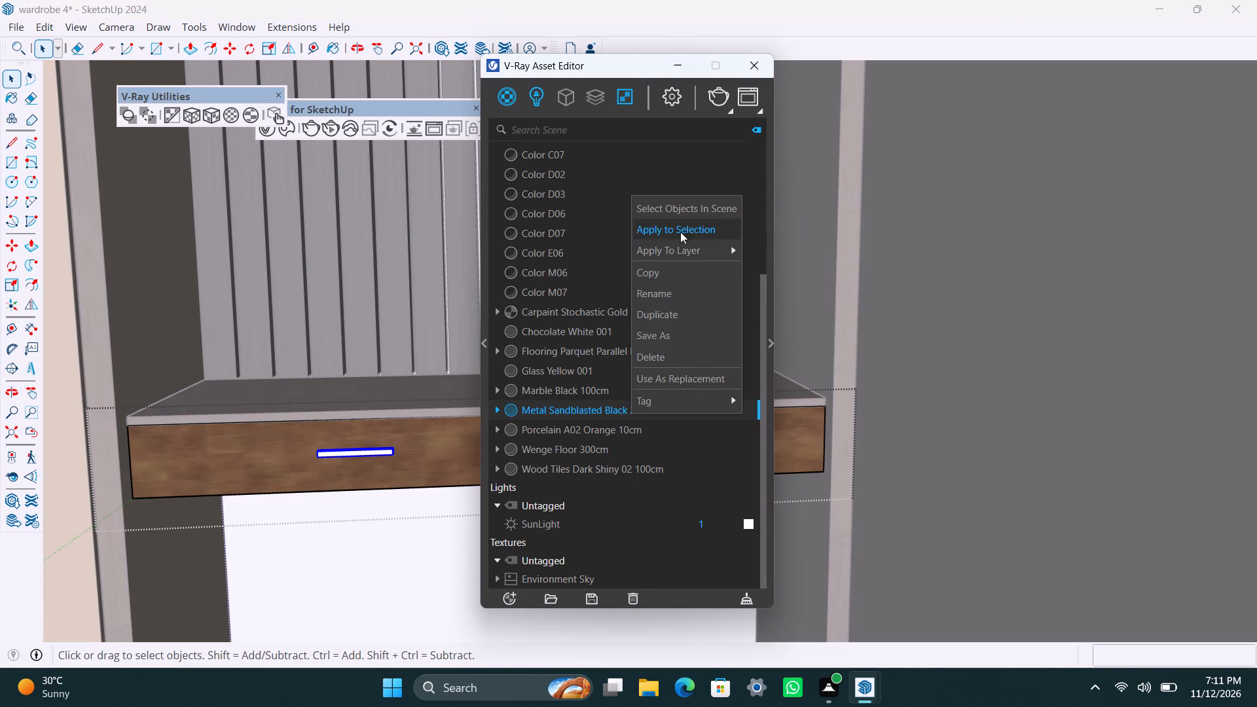
click(213, 115)
Apply Metal Sandblasted Black 200cm to the second desk drawer's handle, with cubic projection.
scroll(259, 381, down, 3)
shift+middle_drag(296, 420, 184, 436)
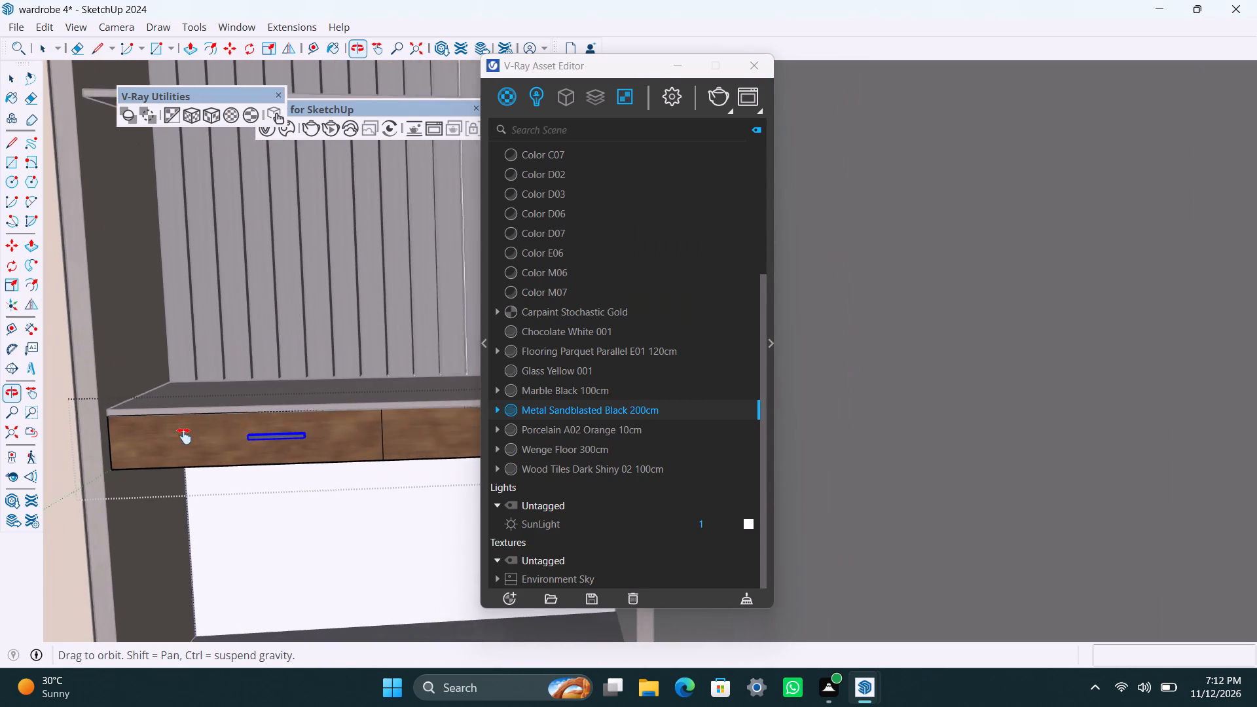
shift+middle_drag(184, 436, 129, 452)
scroll(319, 452, up, 5)
click(435, 456)
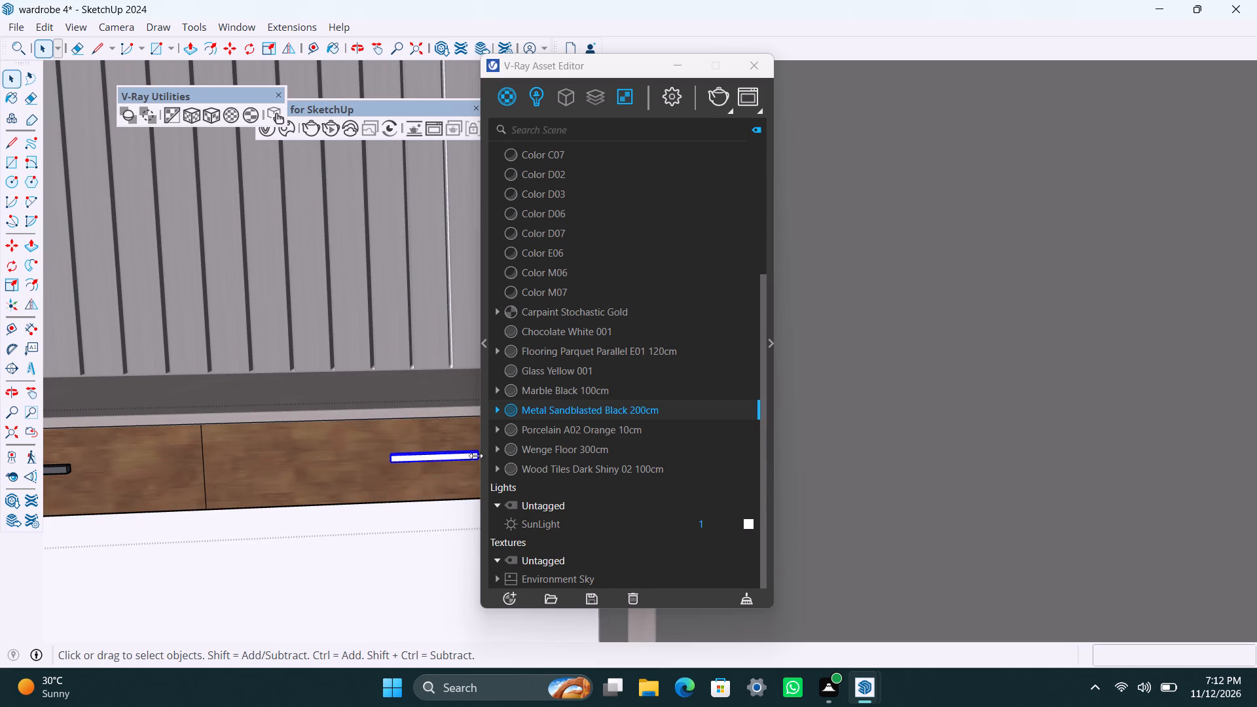
right_click(598, 408)
click(649, 223)
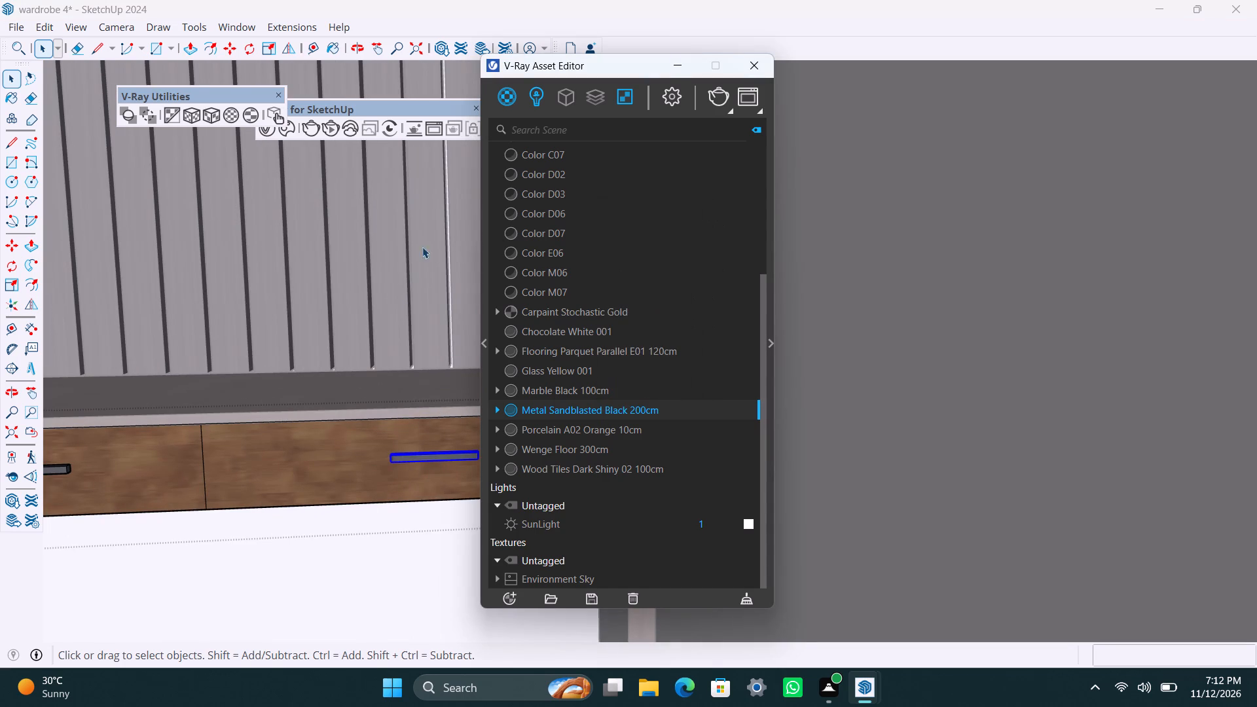
click(203, 113)
scroll(294, 455, down, 16)
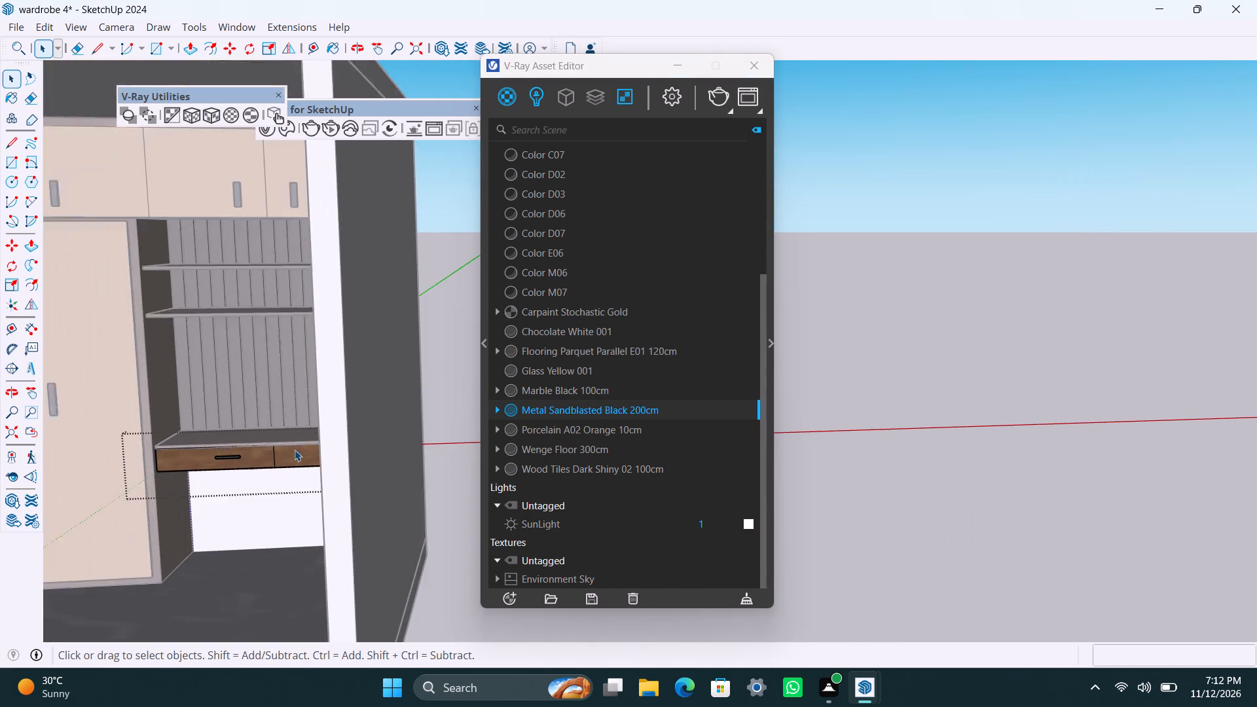
Leave the drawer group and save the model as wardrobe 4 in the Documents folder.
click(442, 366)
scroll(206, 441, down, 4)
shift+middle_drag(177, 462, 360, 464)
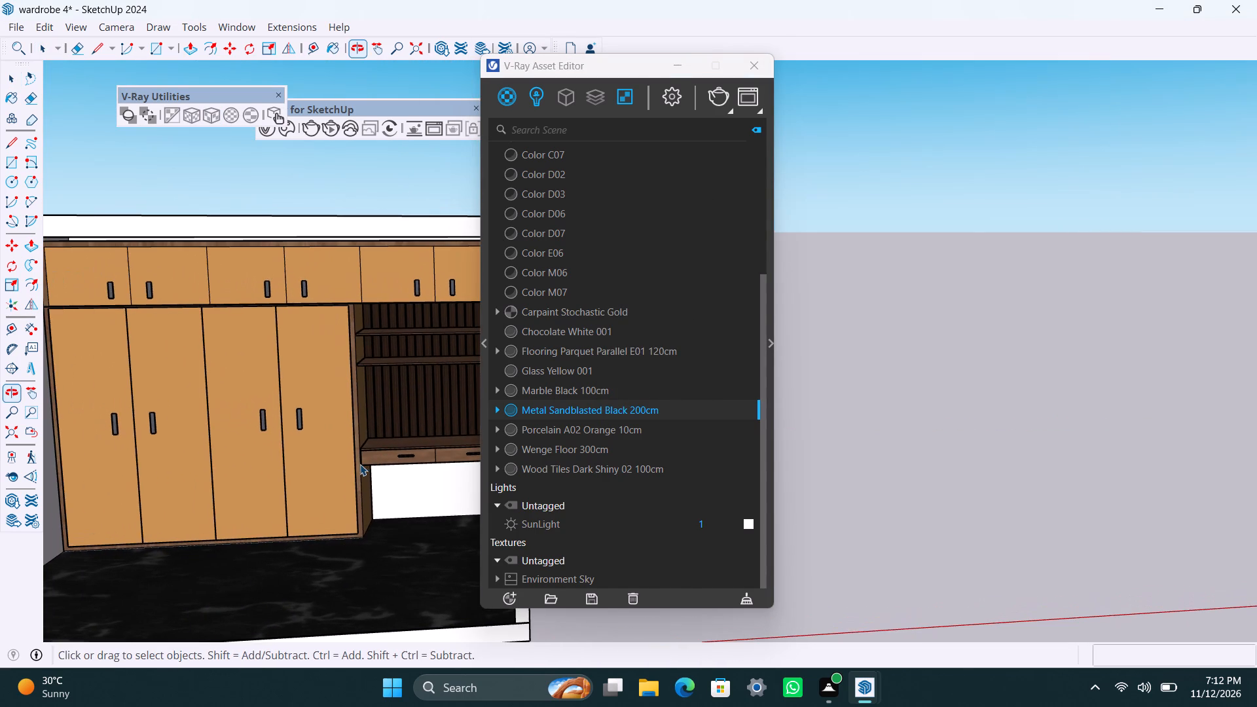
key(ctrl+s)
scroll(355, 462, down, 4)
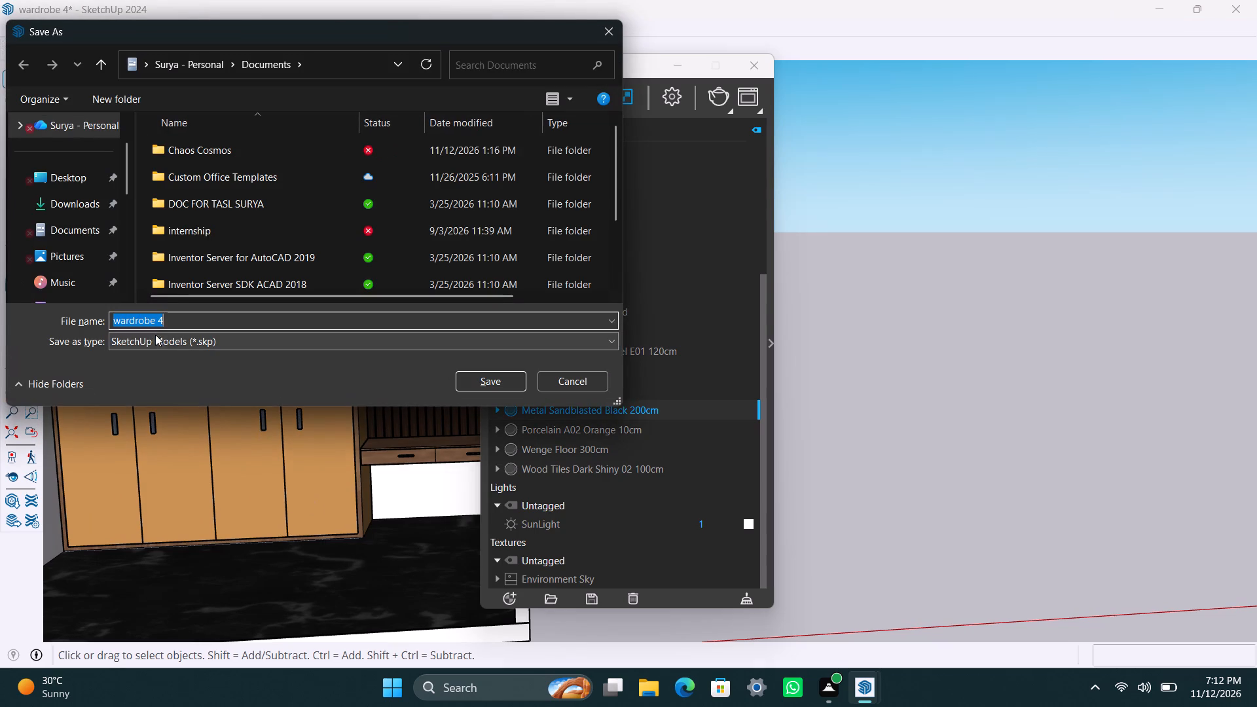
click(501, 384)
click(676, 348)
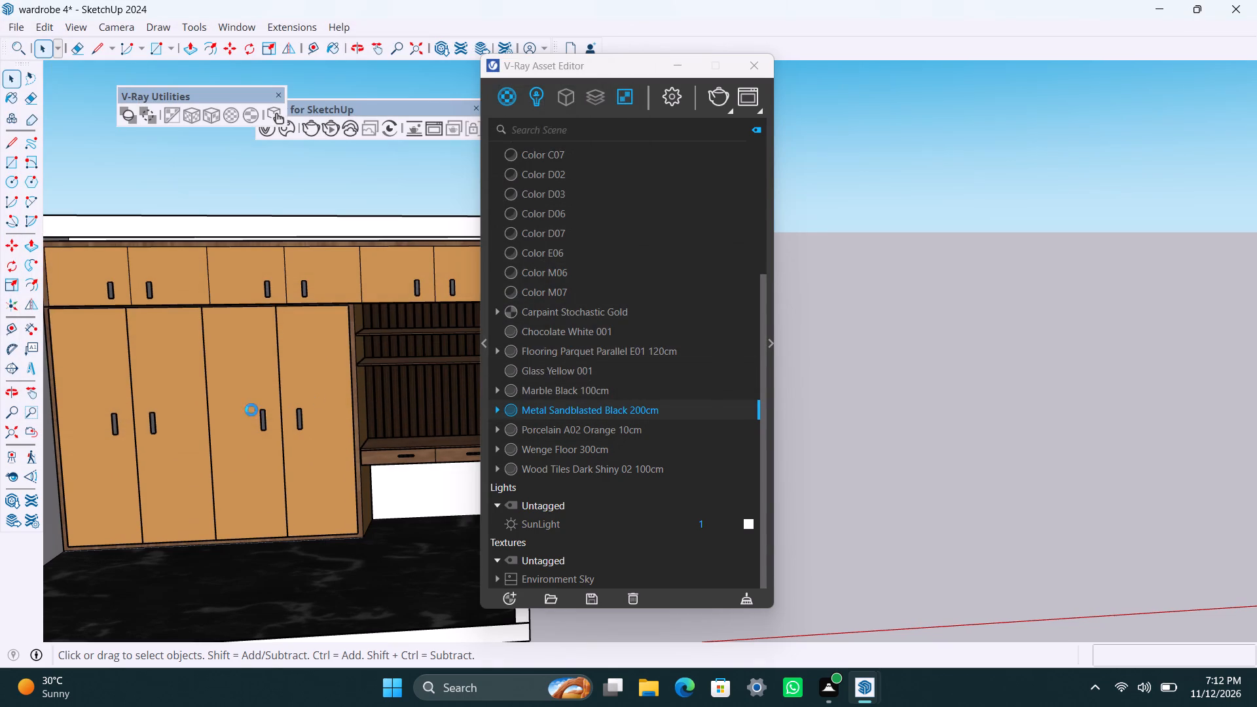
key(ctrl+s)
Apply Glass Yellow 001 to the glass of the side wall's window inside the room group, and leave the group.
scroll(355, 523, down, 4)
middle_drag(354, 539, 289, 543)
scroll(220, 516, up, 2)
middle_drag(191, 512, 264, 458)
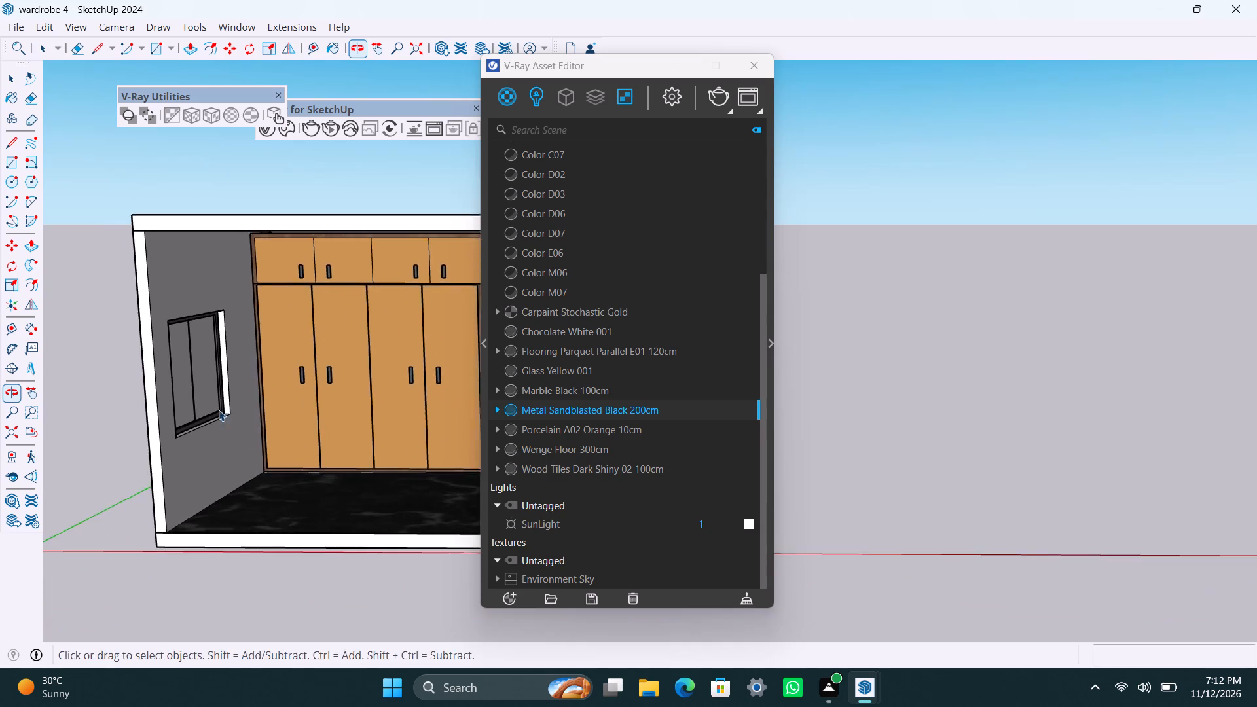
scroll(219, 408, up, 4)
middle_drag(212, 399, 187, 451)
scroll(192, 410, up, 4)
click(196, 394)
double_click(190, 404)
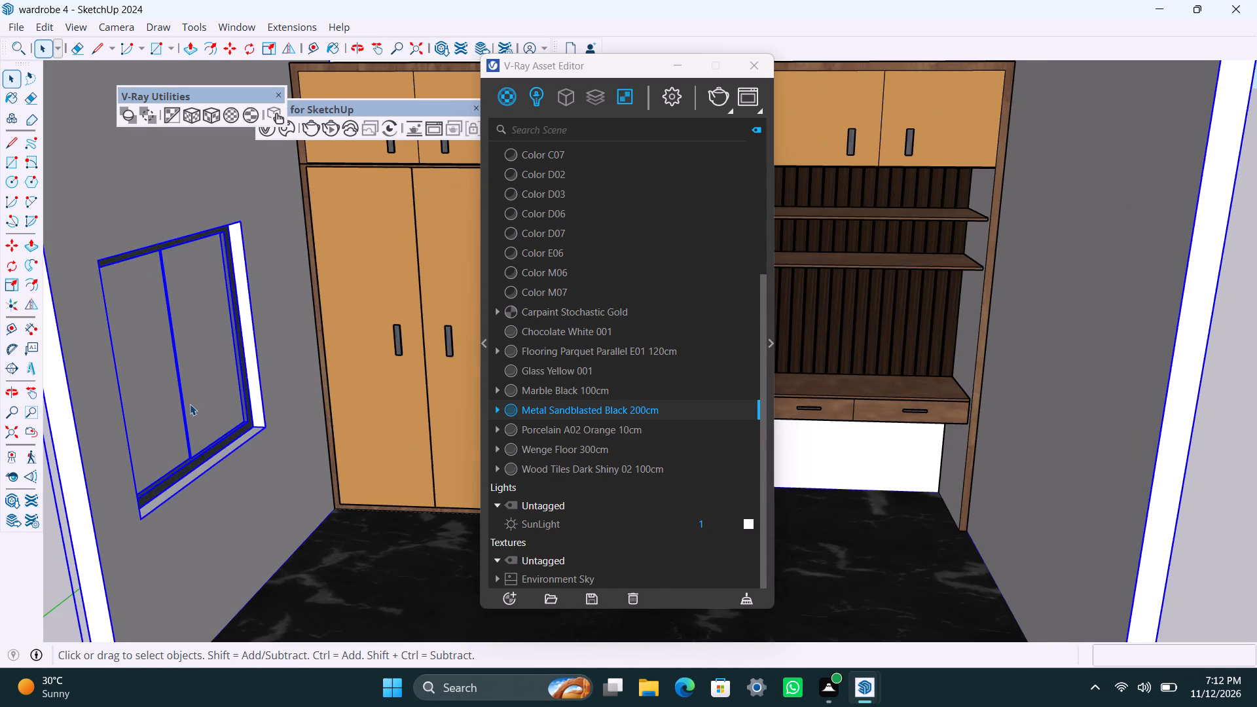
click(206, 404)
shift+click(164, 438)
scroll(577, 413, up, 1)
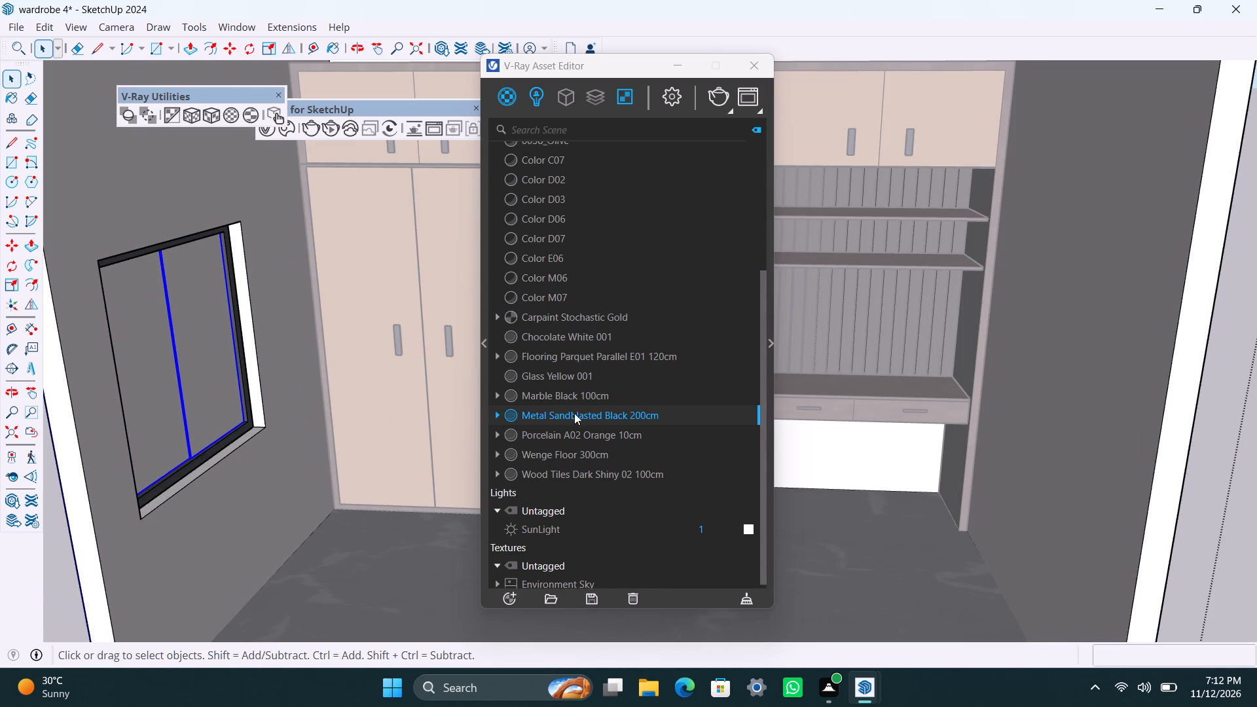
scroll(574, 413, up, 1)
scroll(545, 585, down, 1)
click(555, 451)
right_click(554, 453)
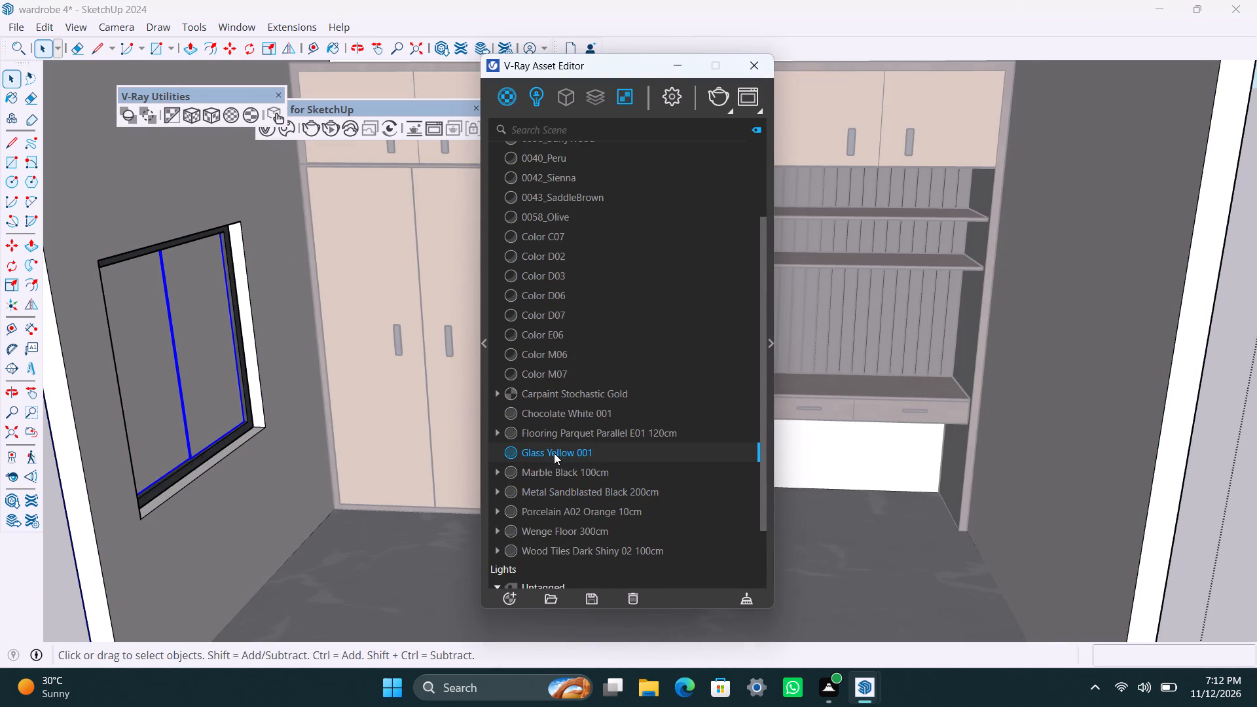
click(594, 274)
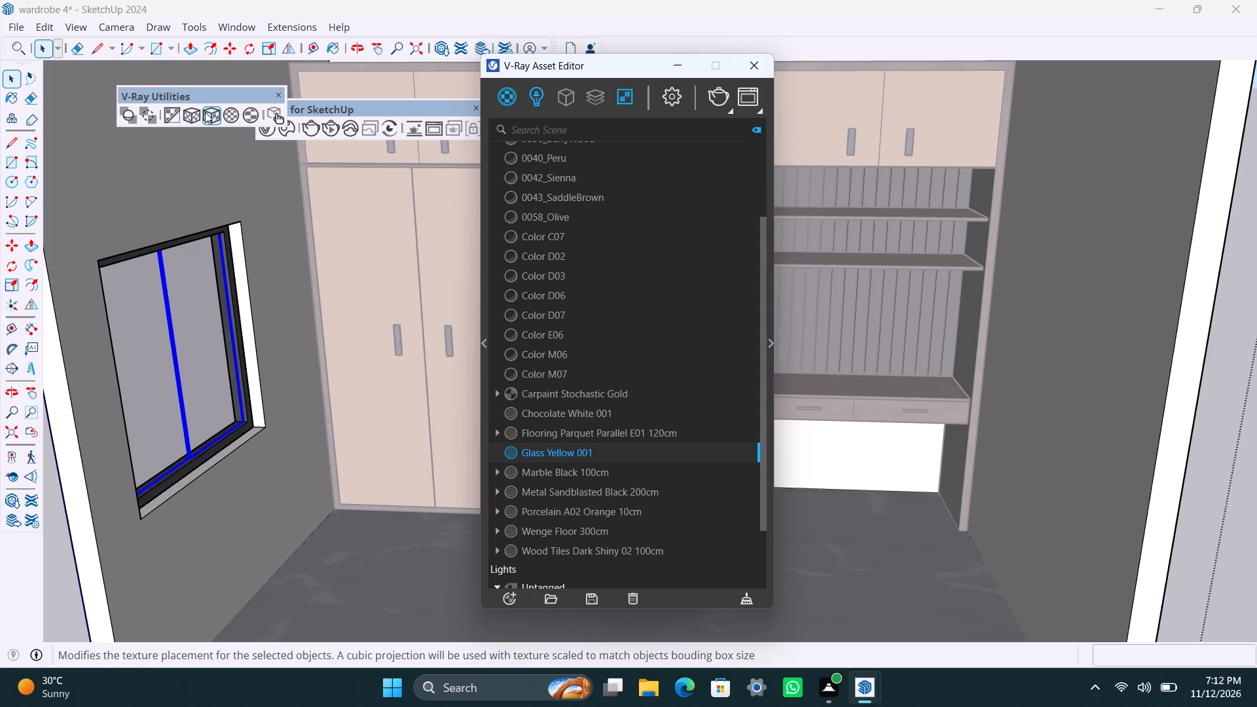
click(289, 439)
scroll(232, 562, down, 4)
scroll(348, 517, up, 2)
middle_drag(274, 525, 370, 390)
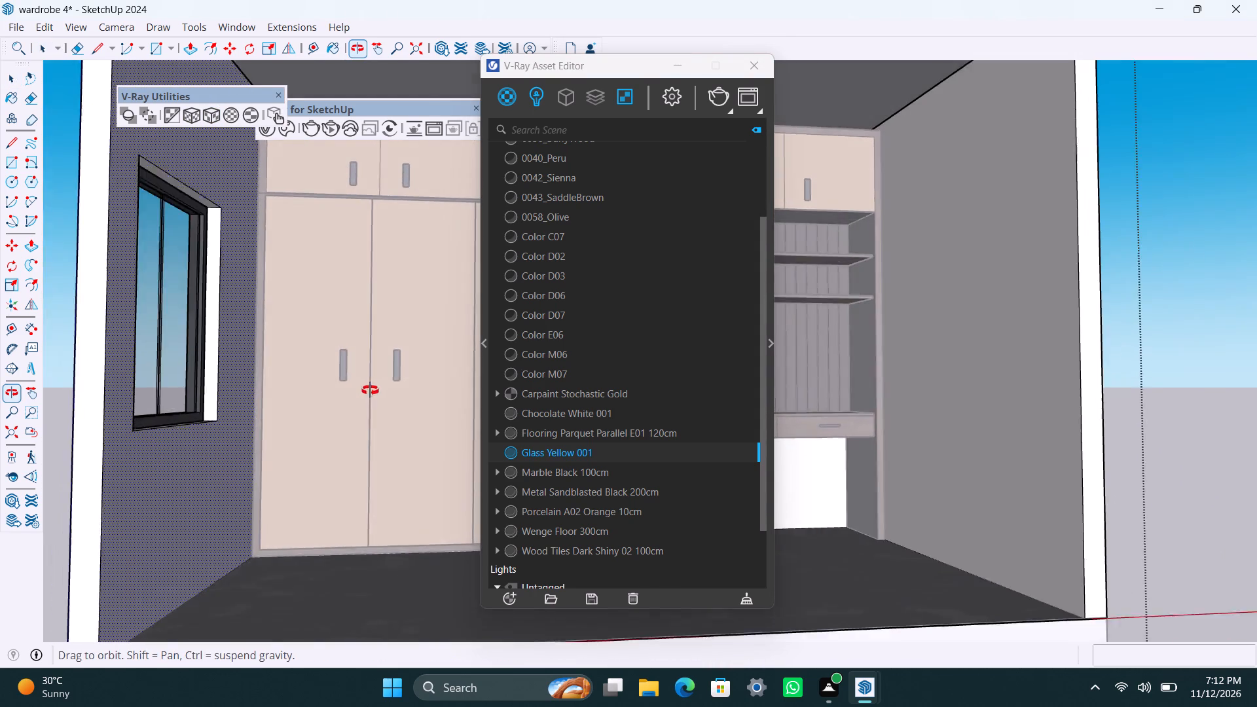
middle_drag(370, 390, 364, 423)
scroll(338, 536, down, 2)
shift+middle_drag(376, 551, 361, 546)
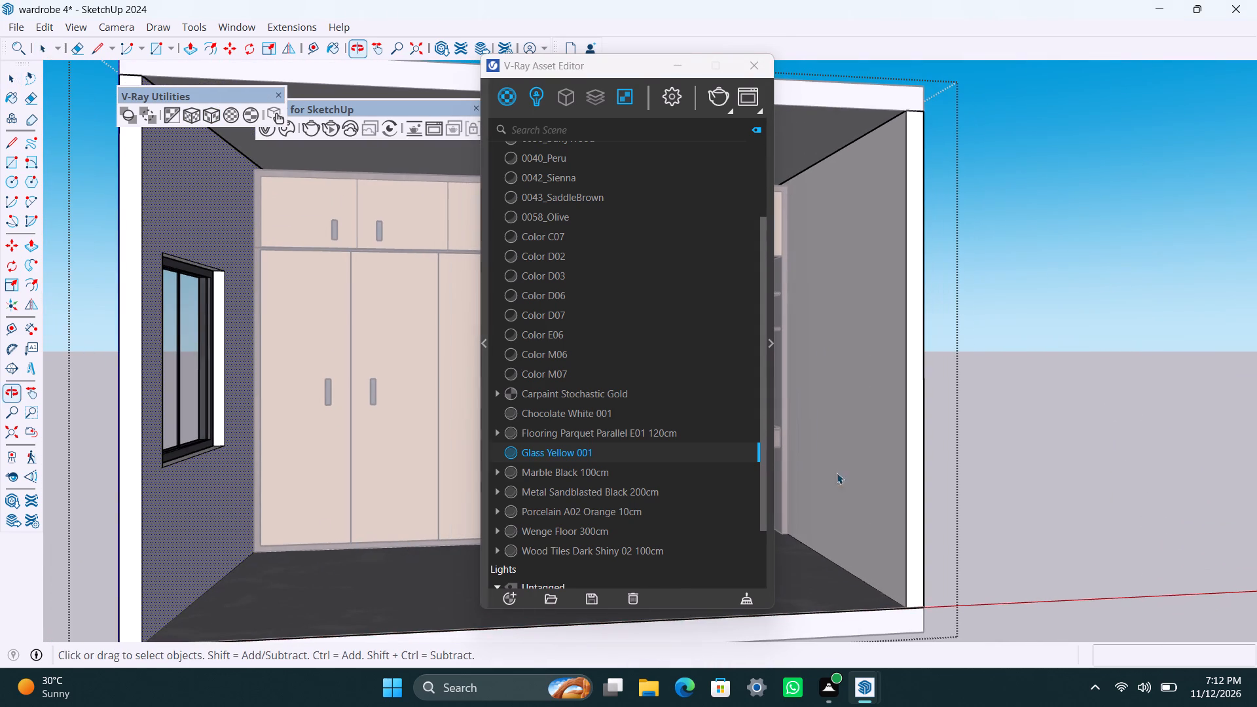
click(1056, 424)
double_click(1047, 430)
scroll(297, 453, down, 3)
middle_drag(303, 450, 232, 477)
click(1161, 385)
Examine the wardrobe doors, handles, desk shelves and window from several angles.
scroll(327, 441, up, 8)
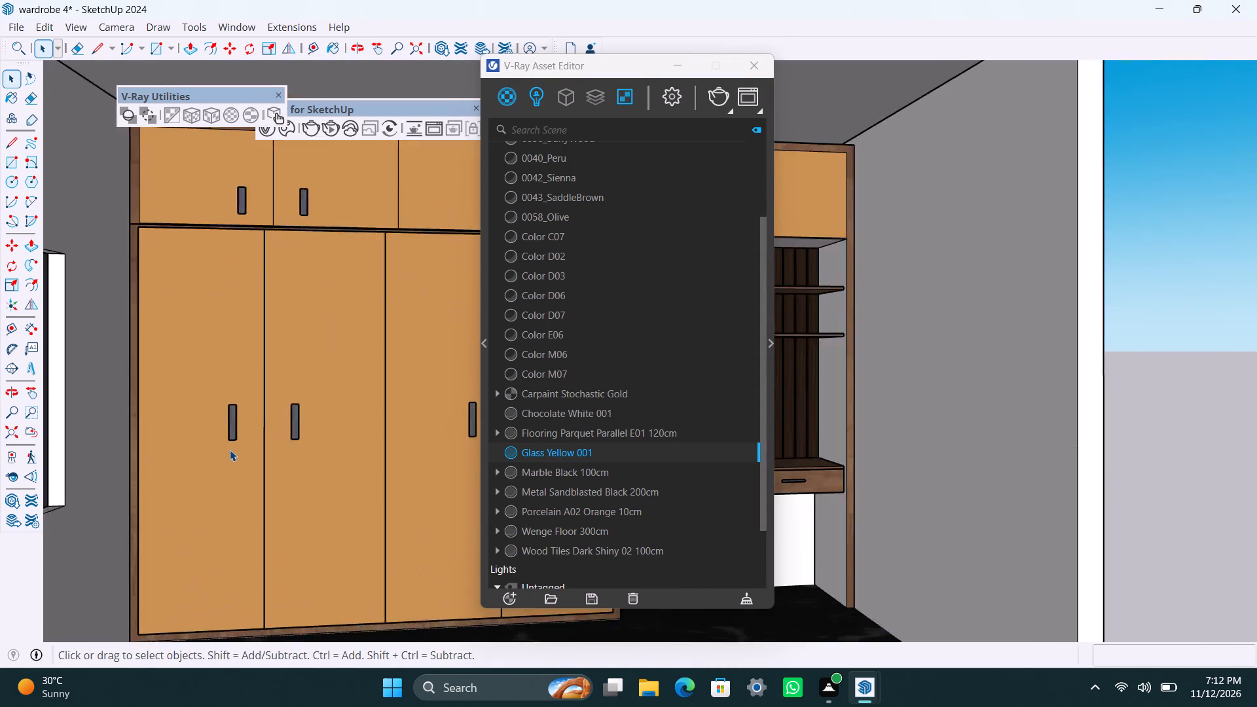
scroll(230, 450, up, 2)
middle_drag(305, 469, 164, 633)
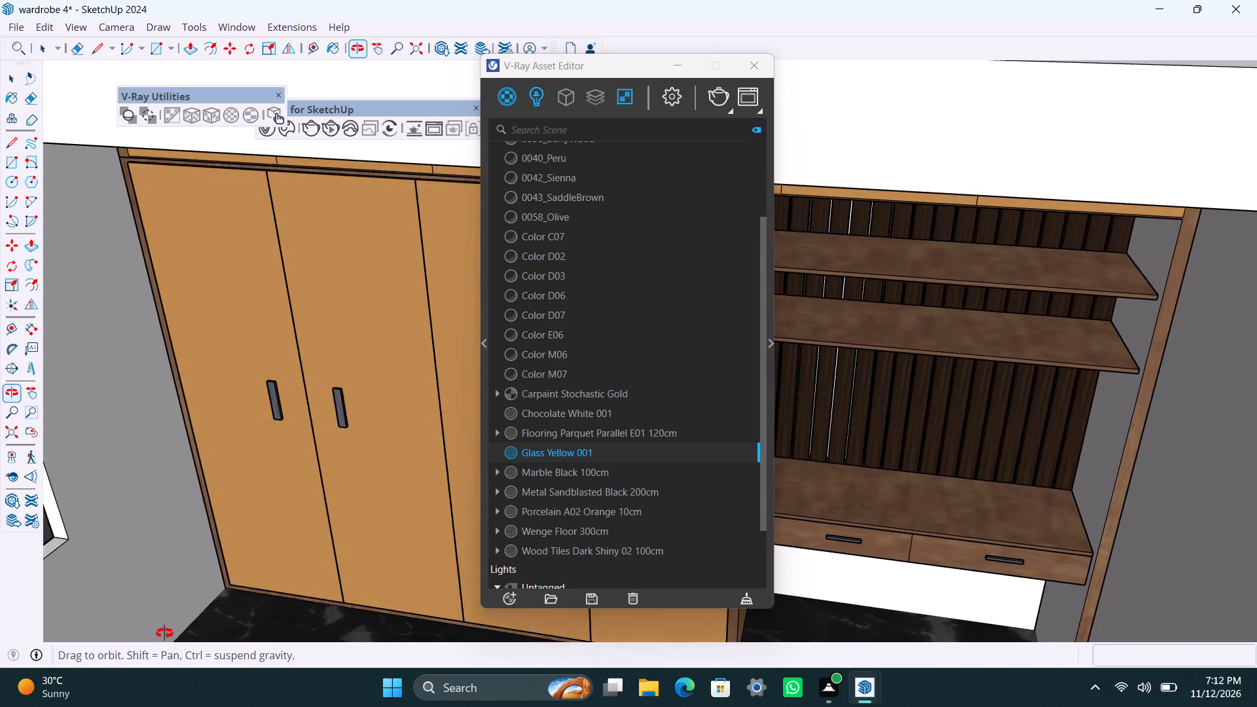
middle_drag(164, 633, 278, 473)
scroll(278, 474, down, 8)
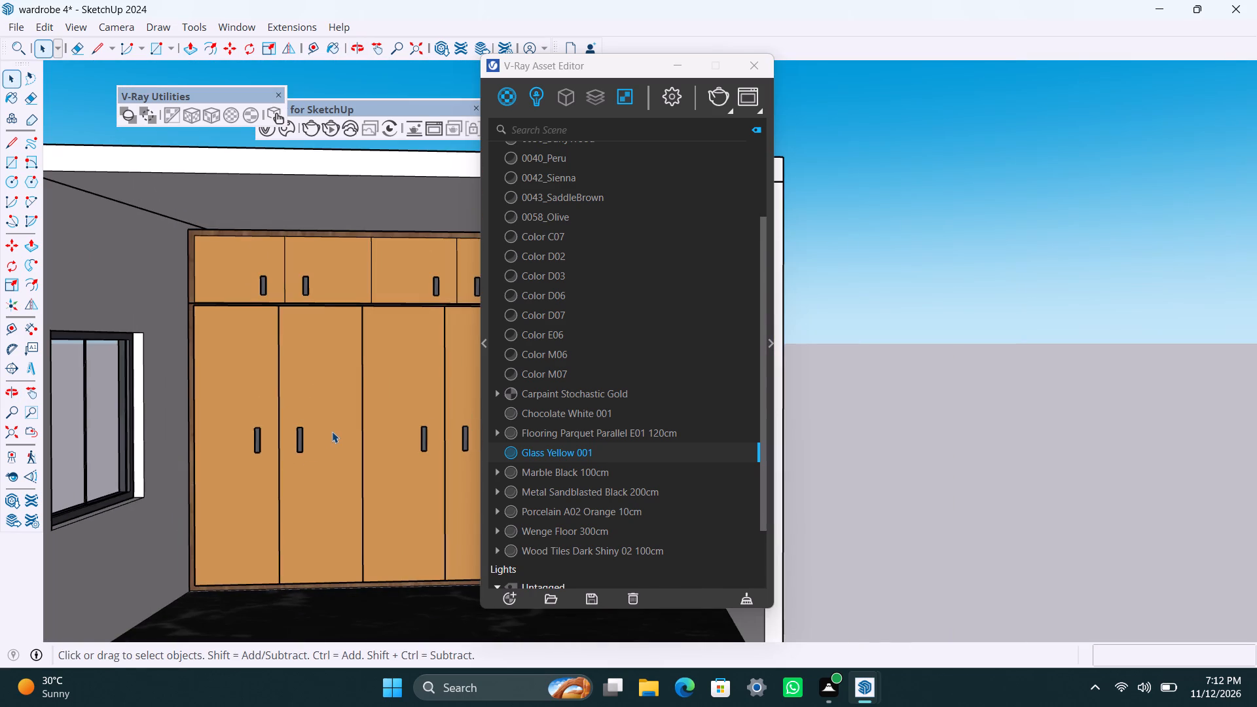
scroll(332, 431, down, 4)
middle_drag(365, 433, 308, 454)
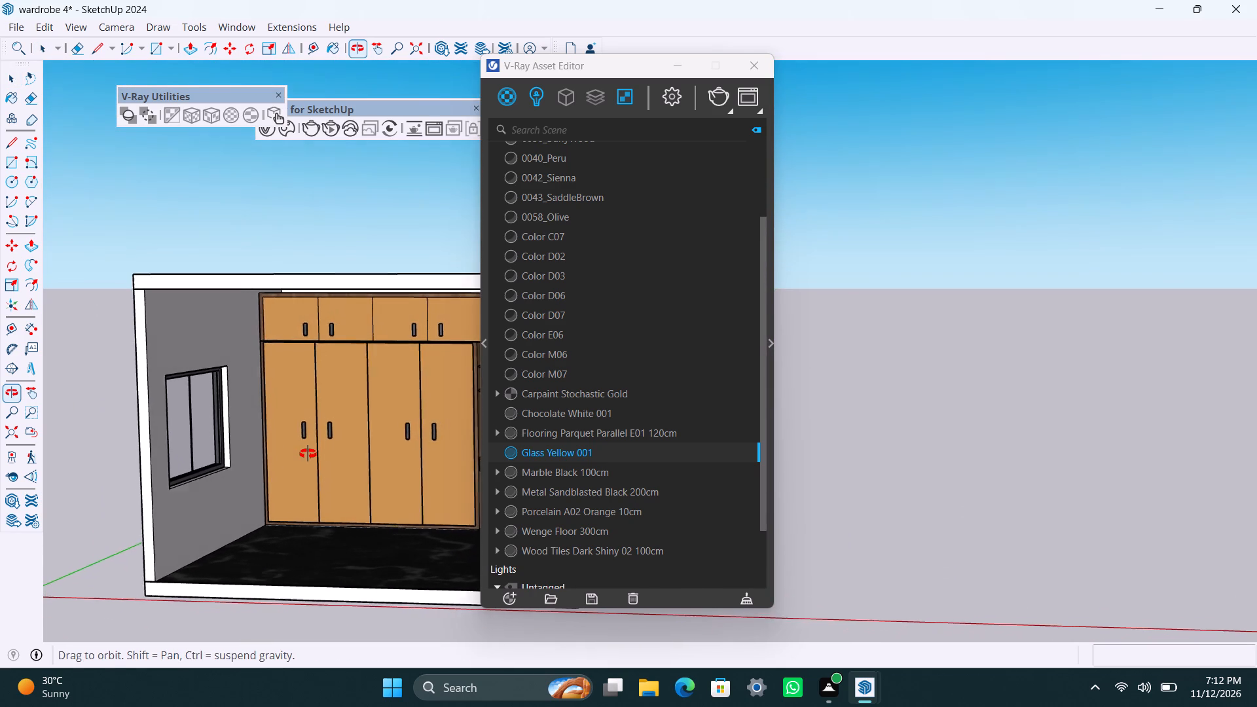
middle_drag(308, 454, 310, 454)
scroll(244, 401, up, 5)
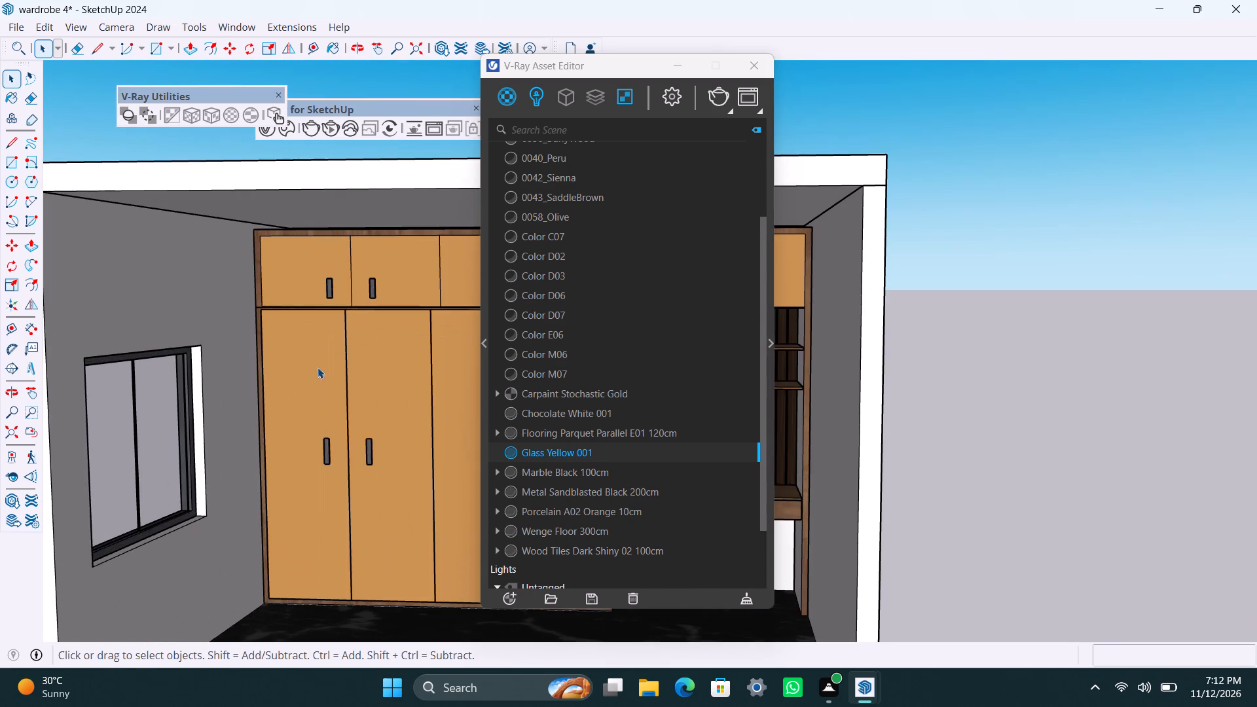
Bring up the Default Tray by switching Entity Info off and on again, and minimize the V-Ray Asset Editor.
click(236, 27)
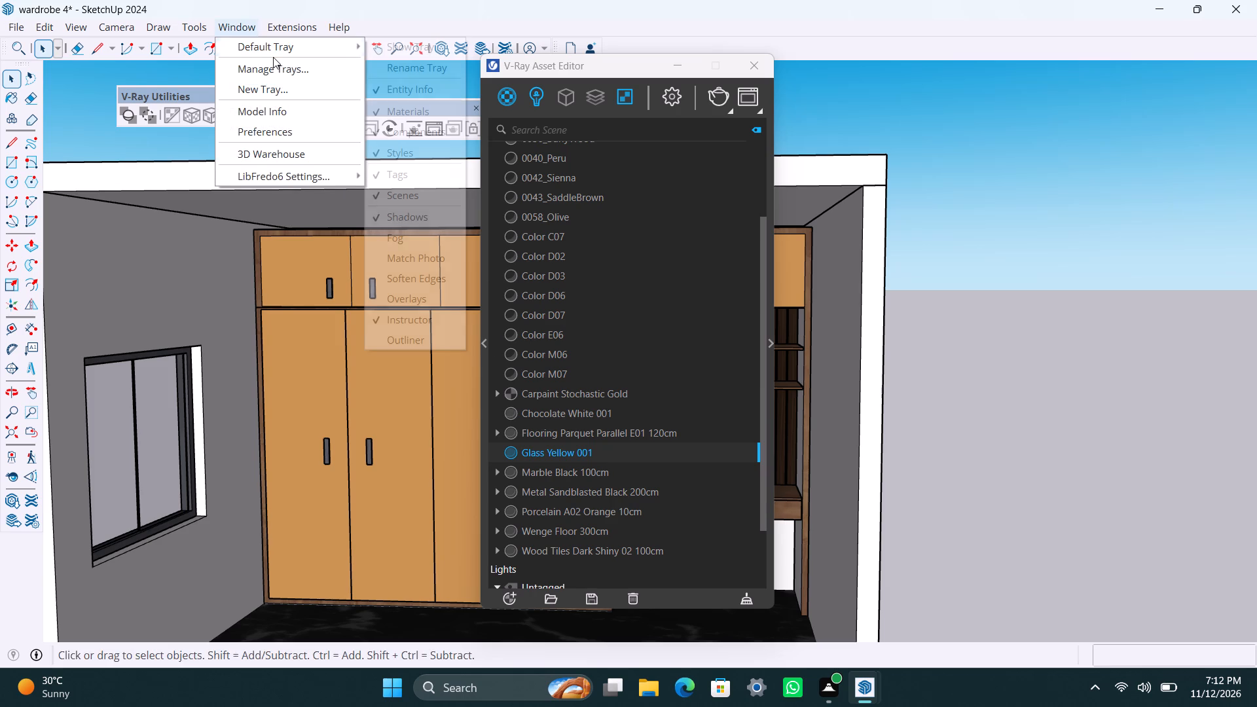
click(276, 52)
click(421, 93)
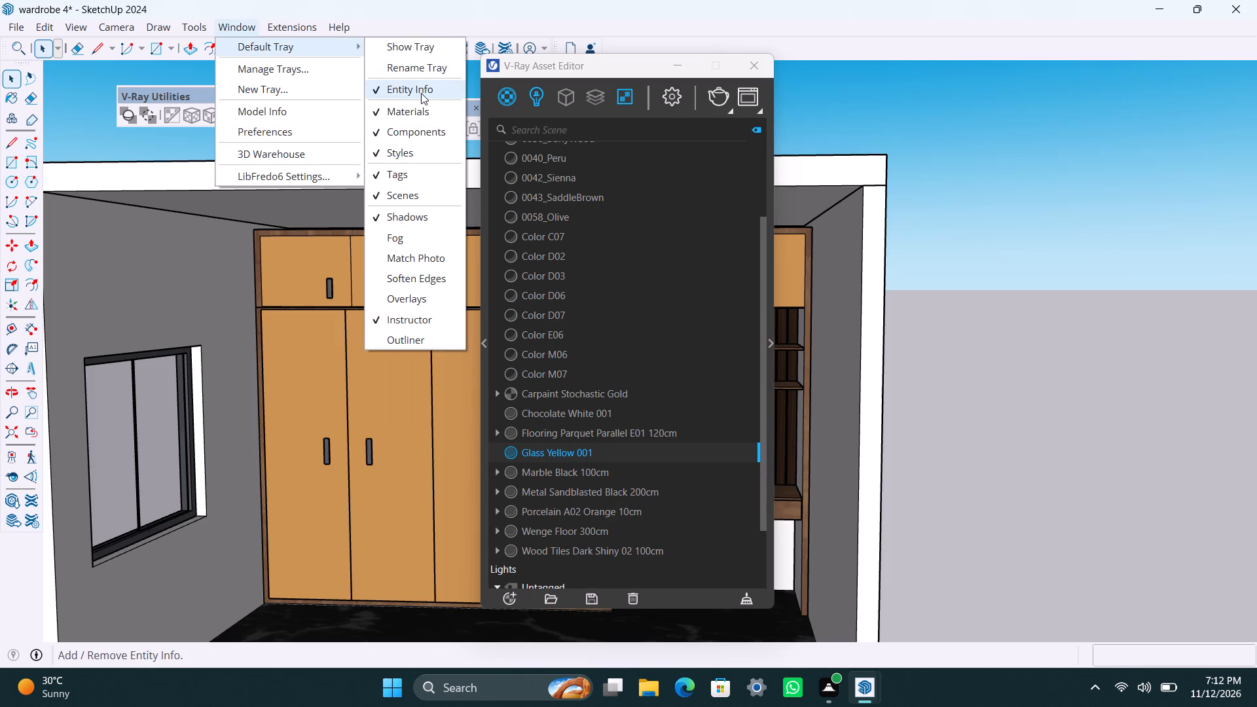
click(228, 24)
click(337, 50)
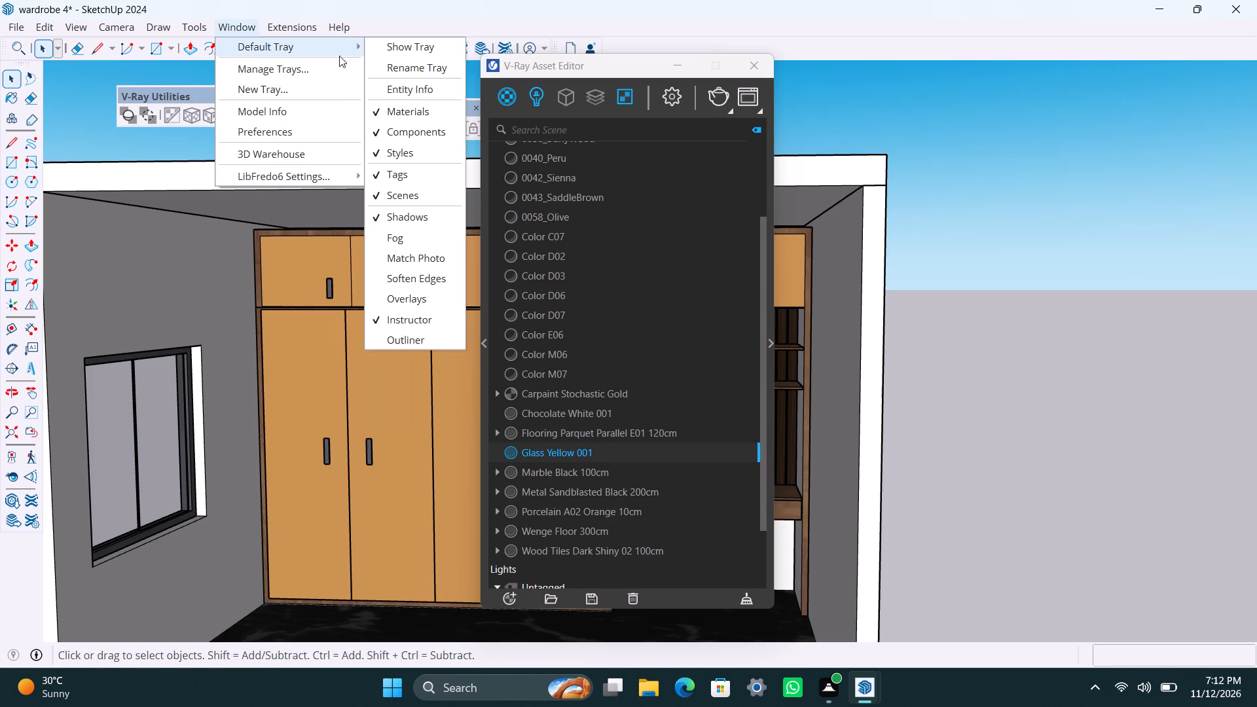
click(415, 84)
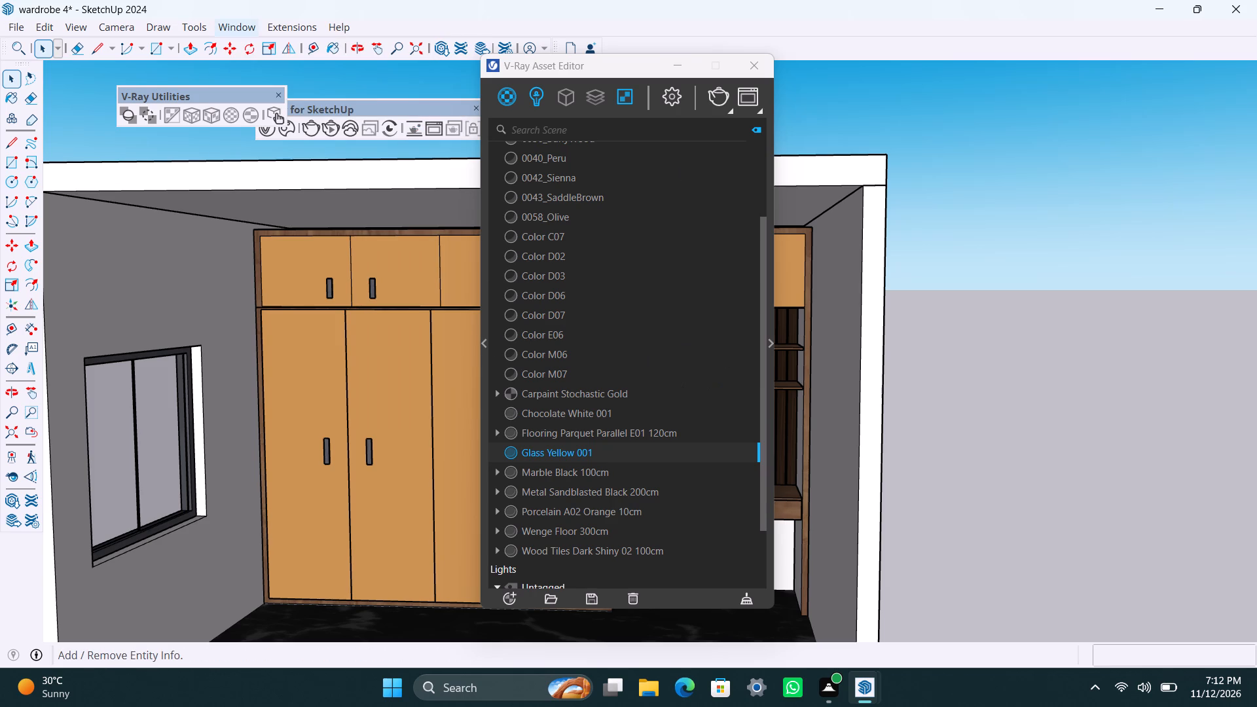
click(670, 60)
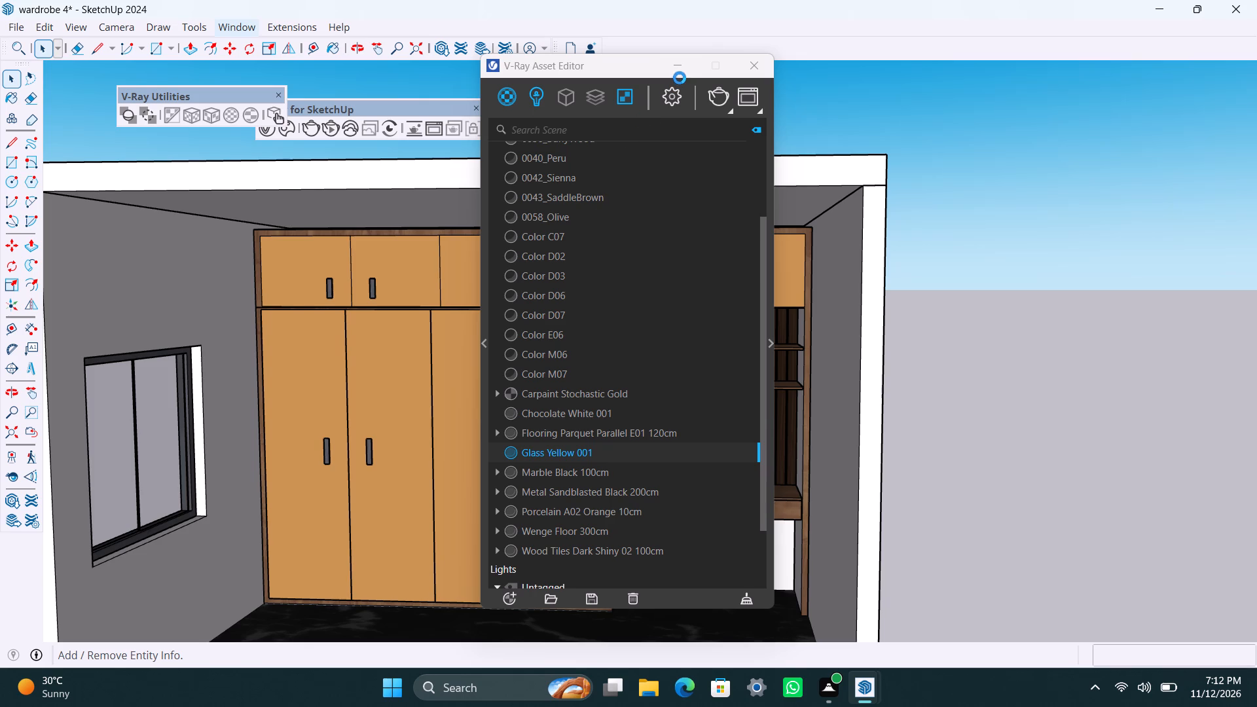
click(680, 71)
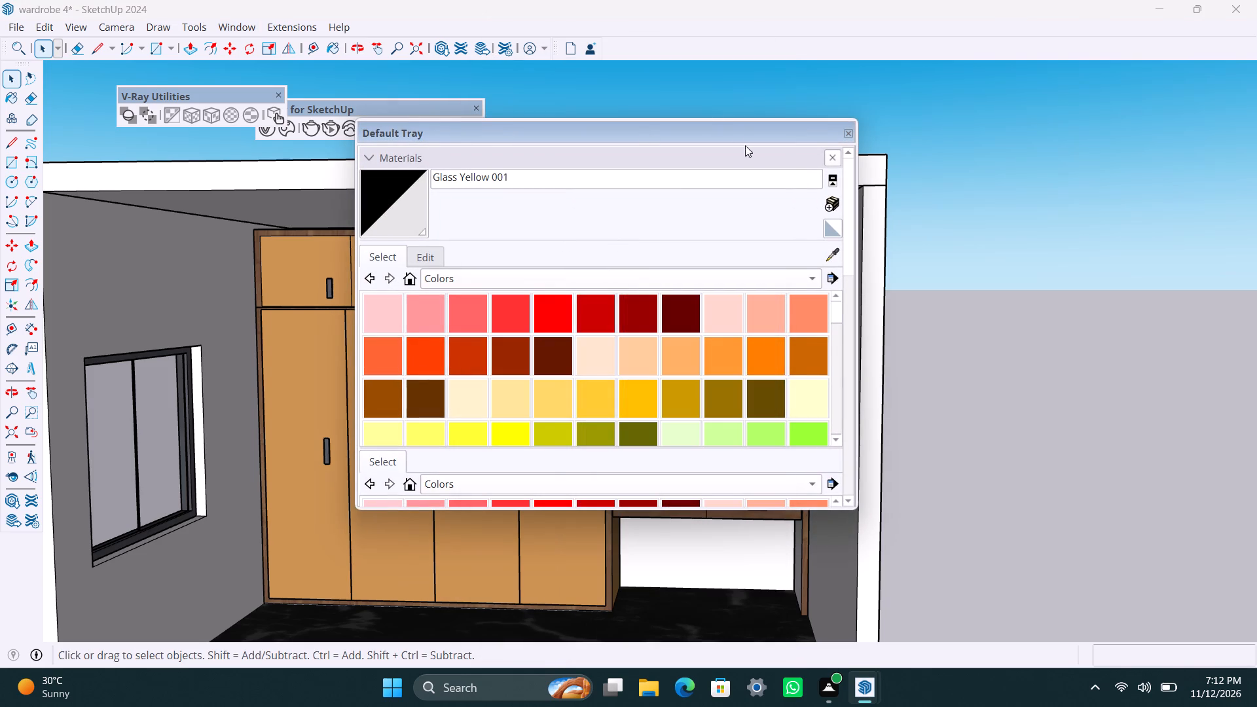
Pick 0036_BurlyWood from the in-model materials and open the first tall door's group, selecting its front face.
scroll(432, 408, up, 5)
click(401, 280)
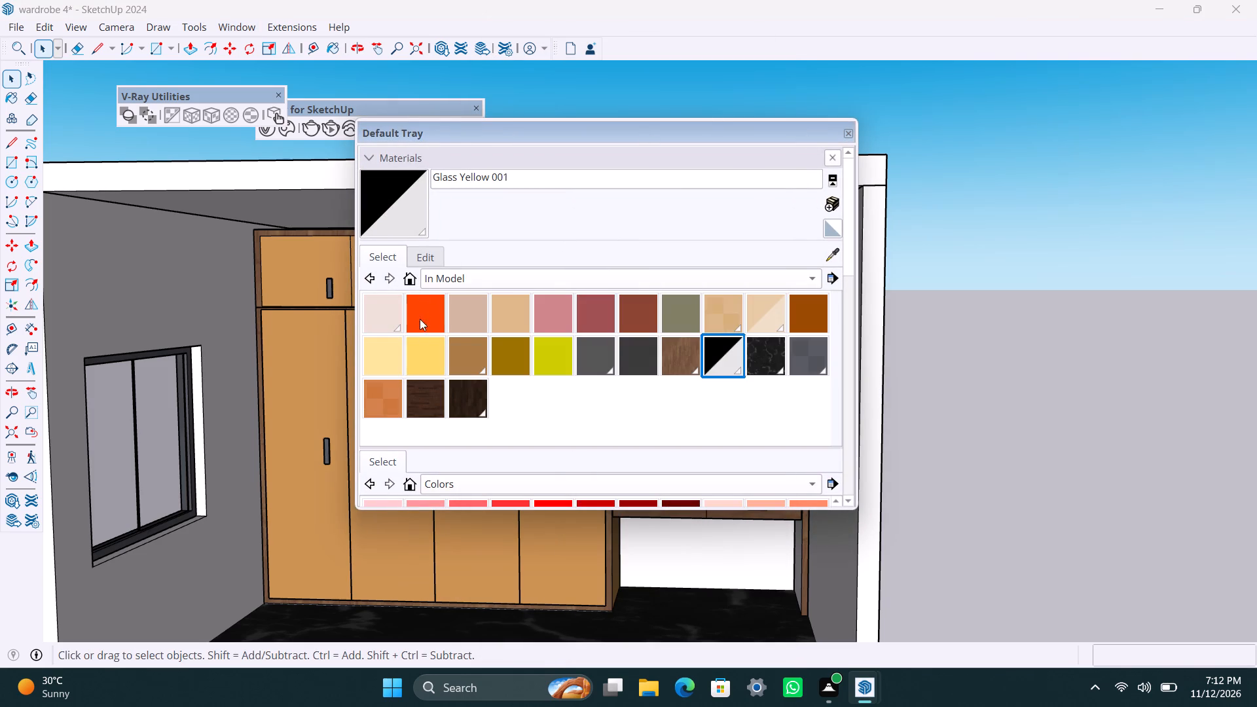
click(522, 310)
key(space)
double_click(310, 418)
click(311, 418)
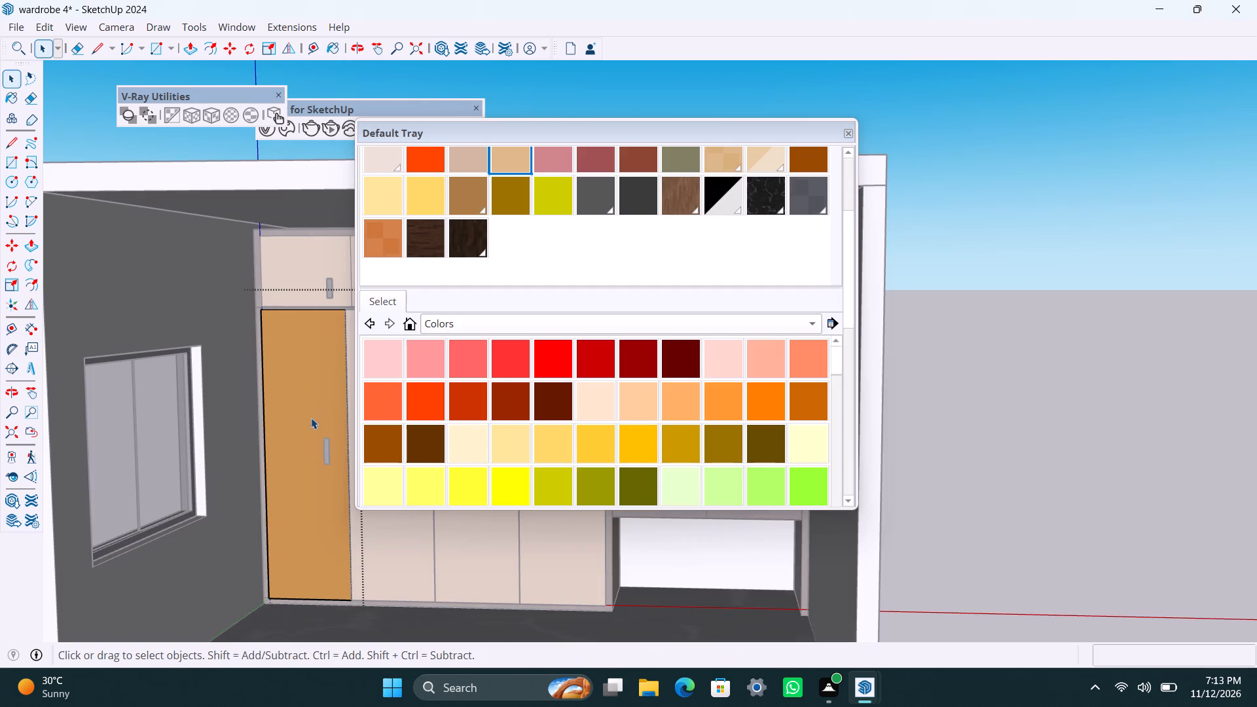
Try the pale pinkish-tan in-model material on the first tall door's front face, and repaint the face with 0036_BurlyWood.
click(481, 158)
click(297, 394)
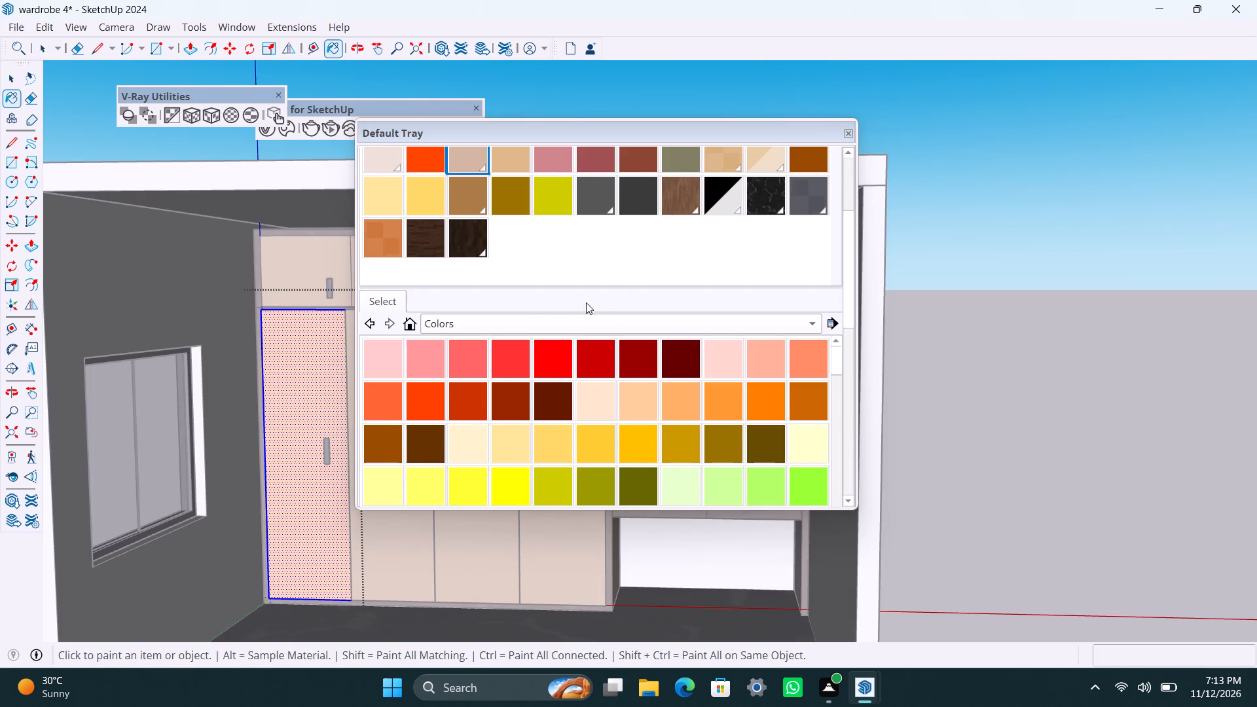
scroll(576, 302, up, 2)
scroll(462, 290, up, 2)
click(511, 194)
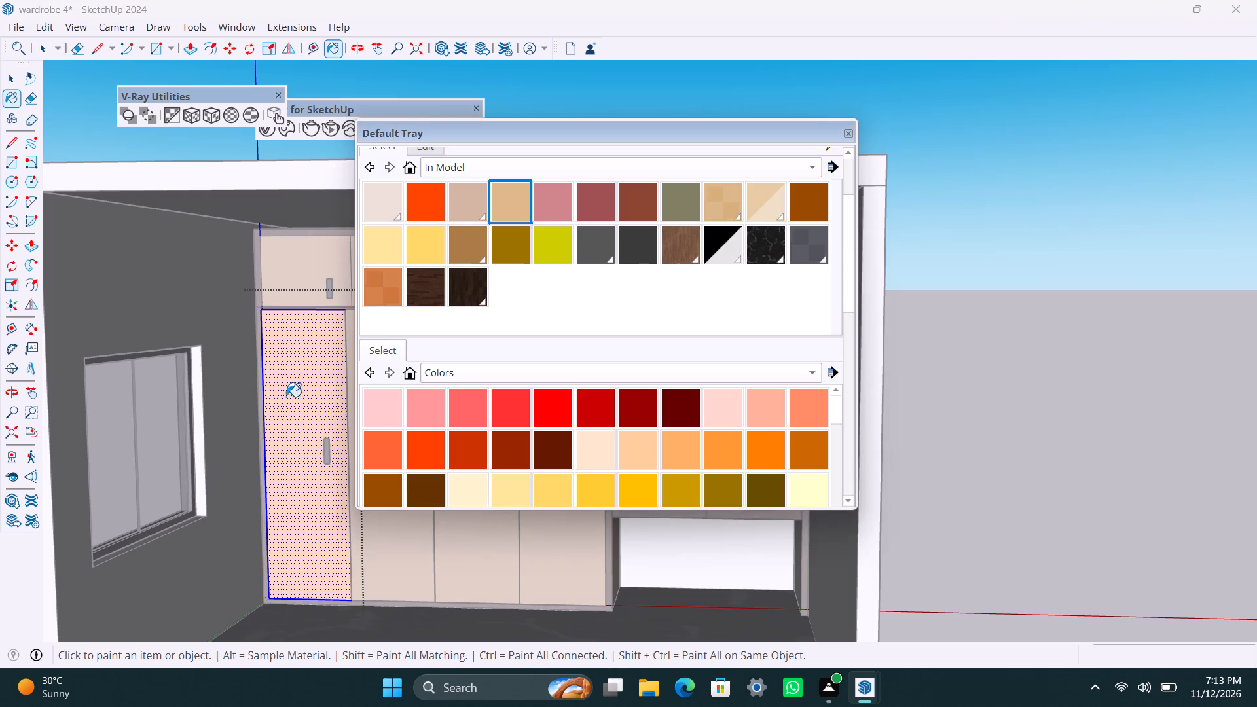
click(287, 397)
Paint the first tall door's front face with the dark orange swatch from the Colors collection, RGB 204, 102, 0.
scroll(537, 329, up, 10)
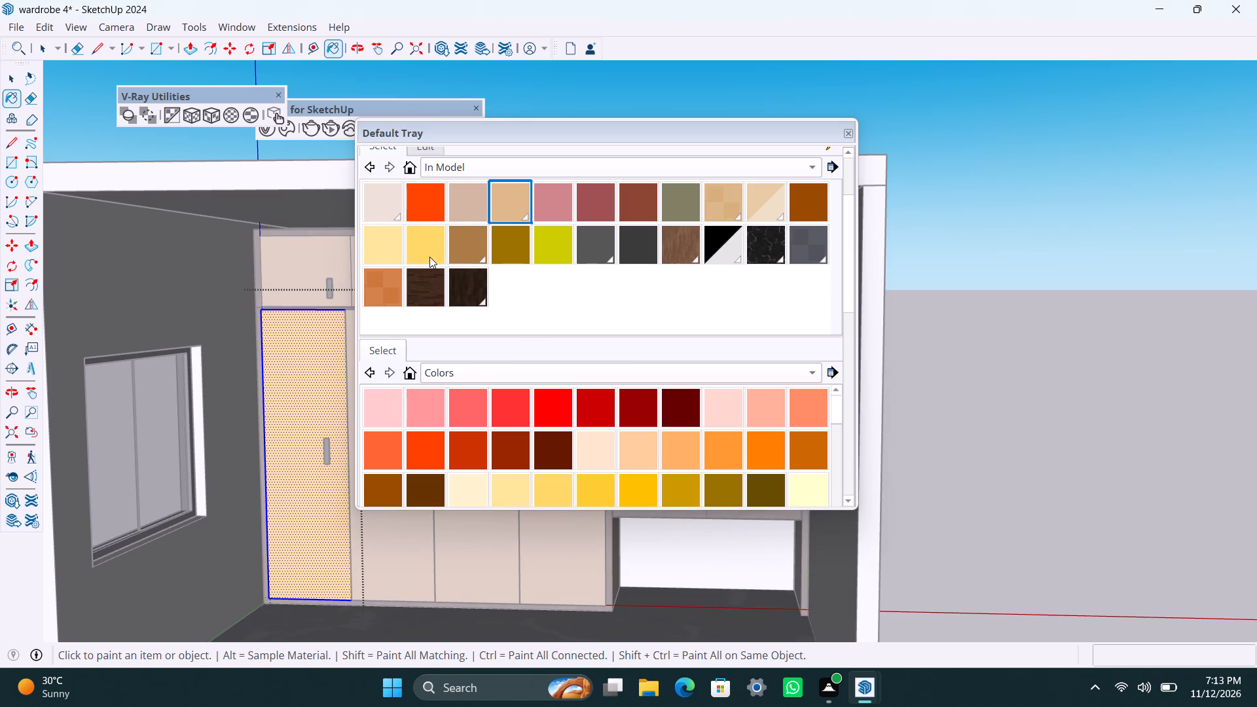
scroll(429, 257, up, 6)
scroll(564, 260, up, 3)
scroll(569, 276, down, 3)
scroll(782, 244, up, 3)
drag(847, 280, 854, 242)
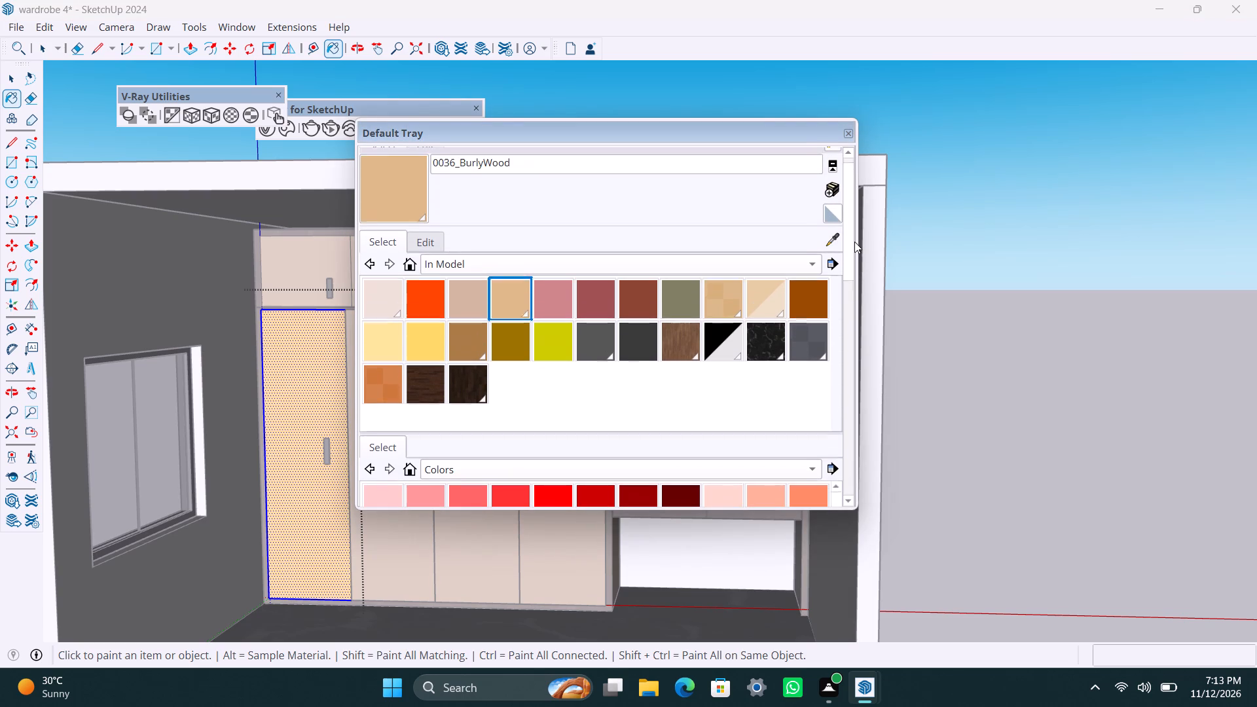
drag(854, 242, 843, 207)
click(424, 253)
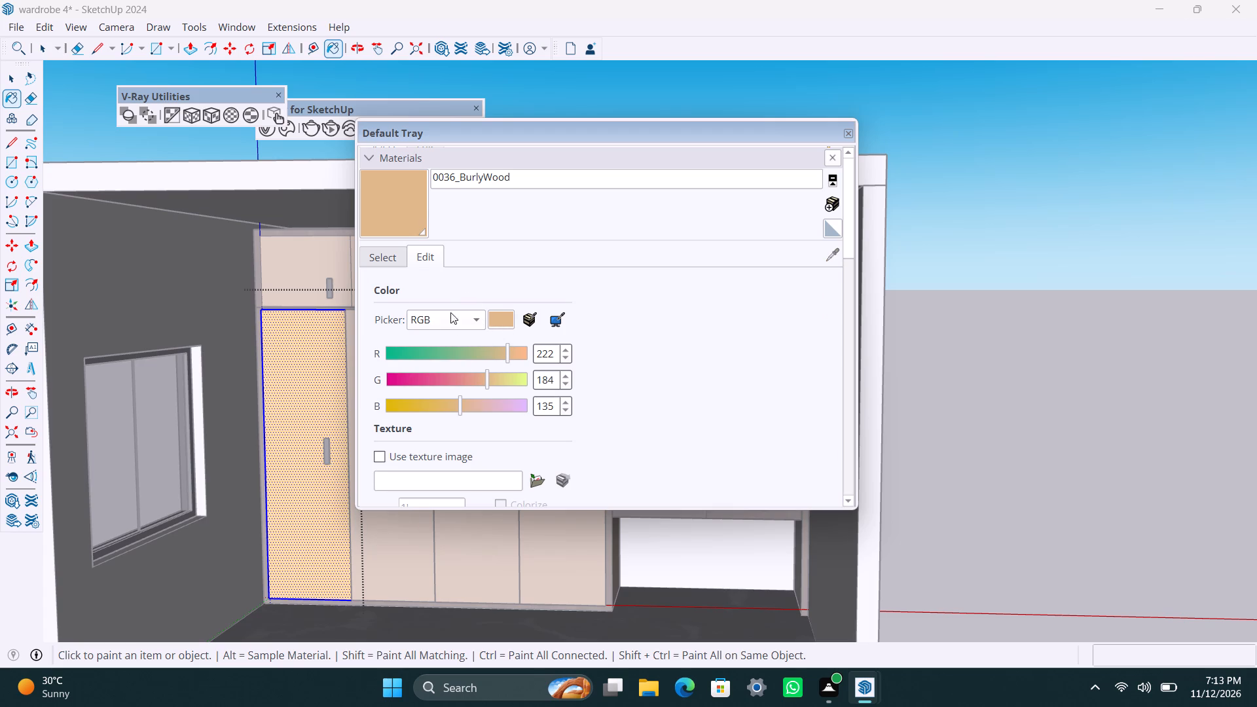
scroll(460, 379, down, 6)
scroll(556, 416, down, 2)
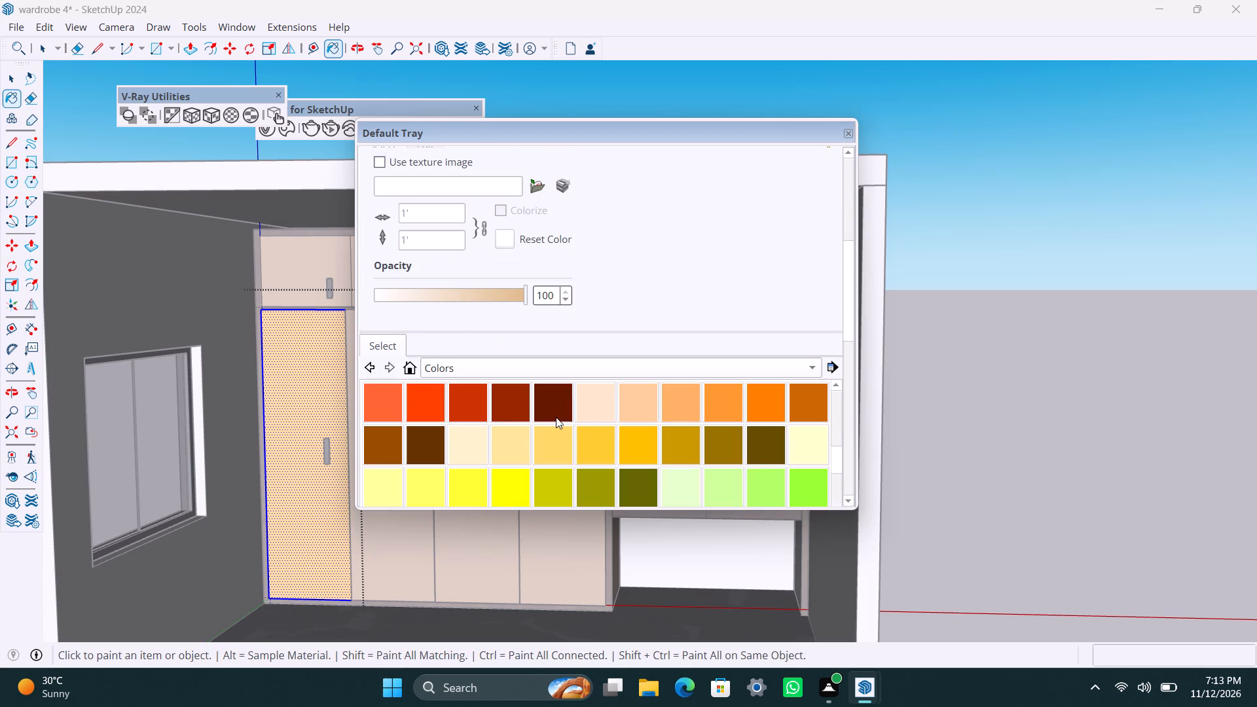
scroll(608, 404, up, 1)
scroll(677, 438, down, 1)
click(798, 414)
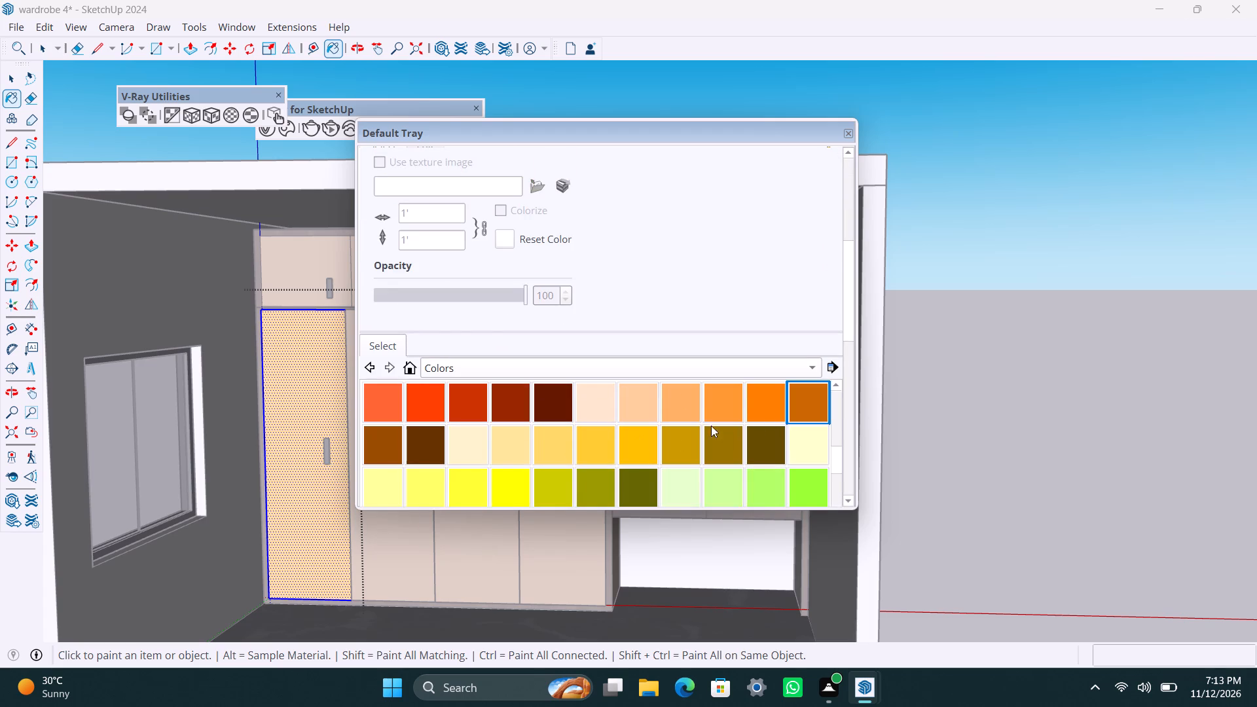
click(340, 405)
Adjust the Color C06 material on the first tall door to the muted brown RGB 175, 134, 77.
scroll(543, 300, up, 4)
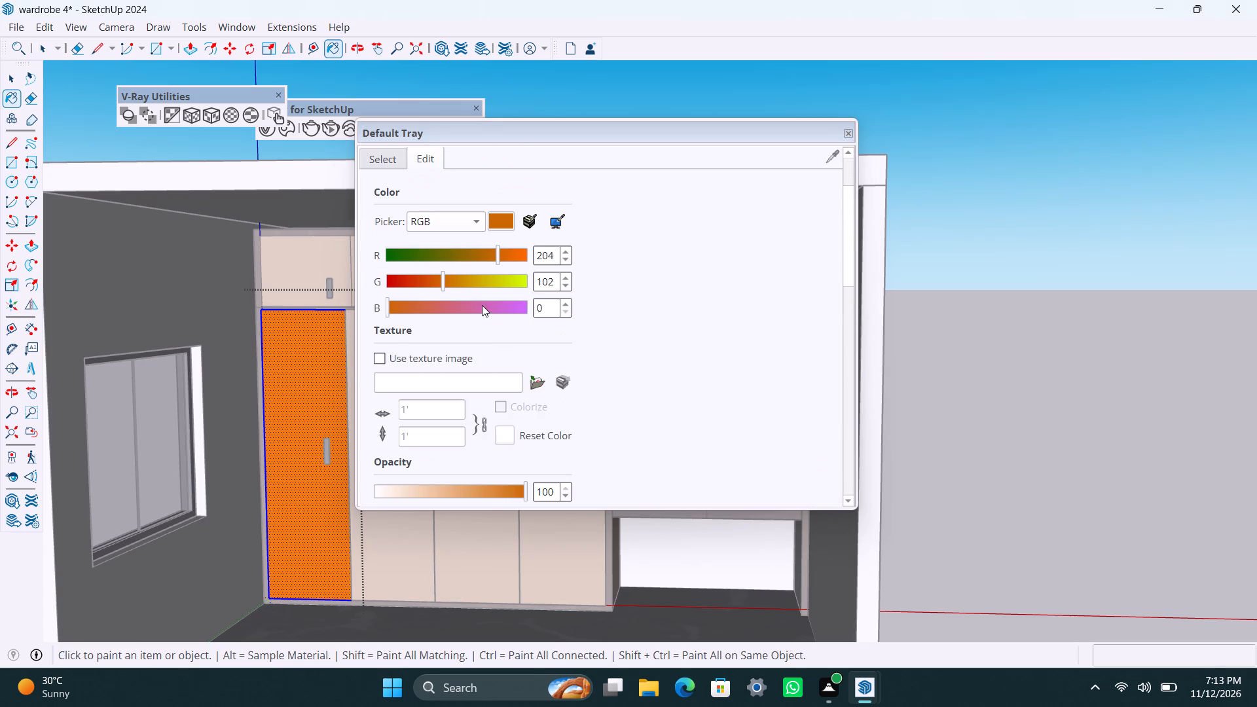
drag(442, 283, 458, 288)
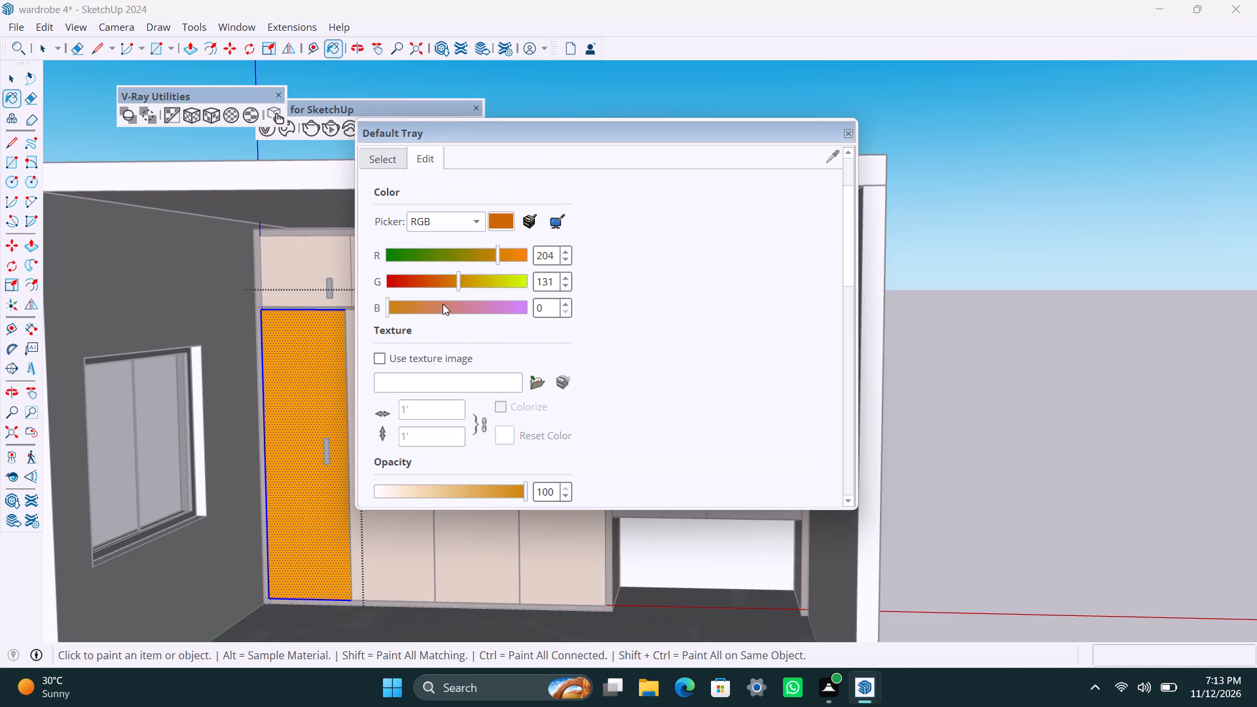
drag(384, 308, 401, 316)
drag(389, 310, 429, 304)
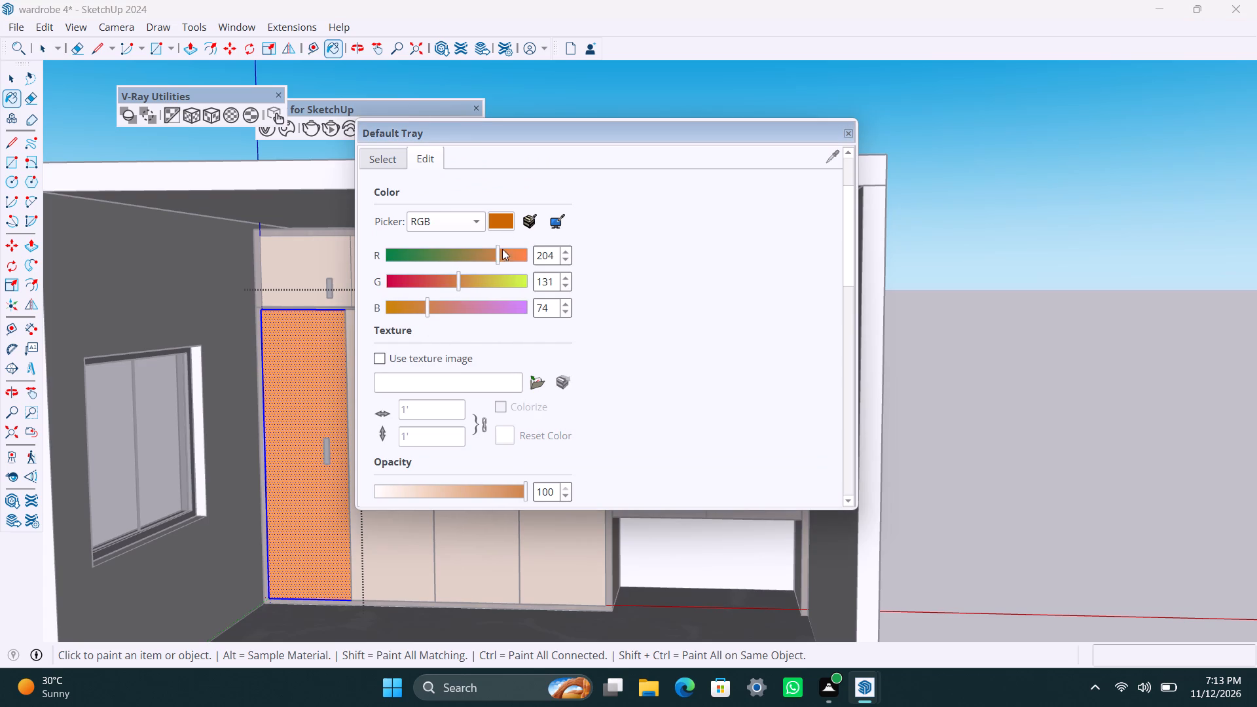
drag(499, 258, 484, 262)
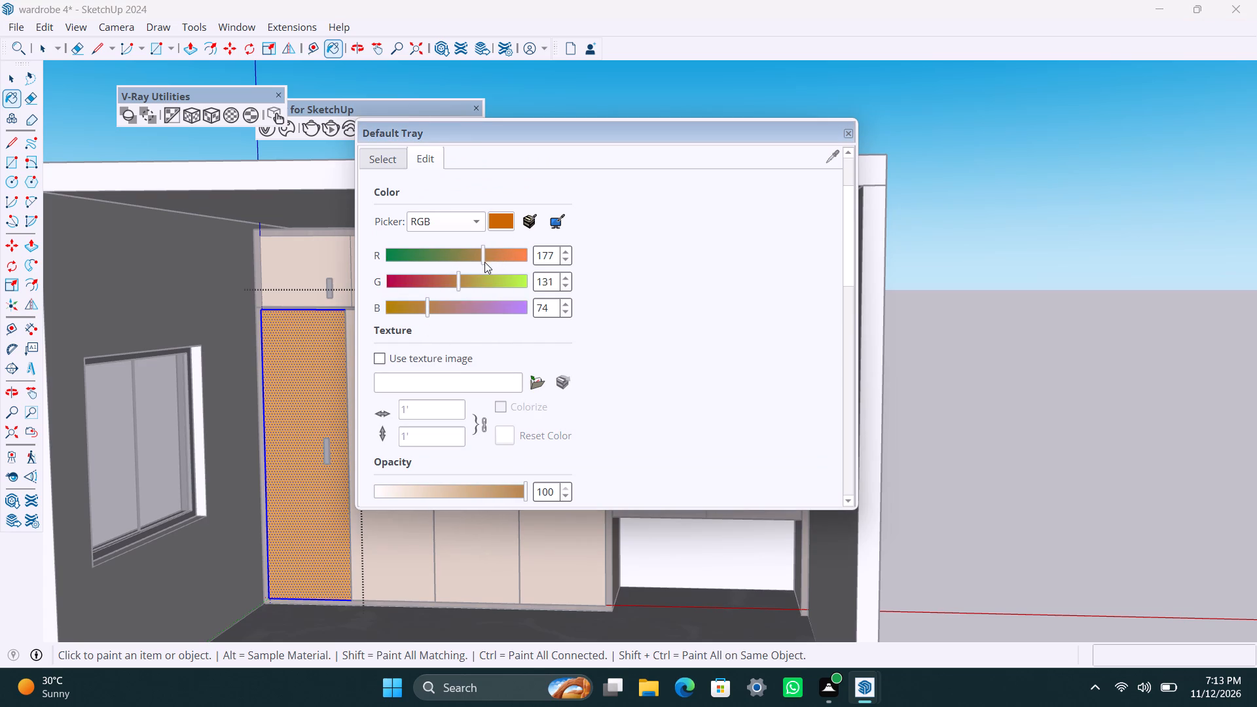
drag(484, 262, 482, 263)
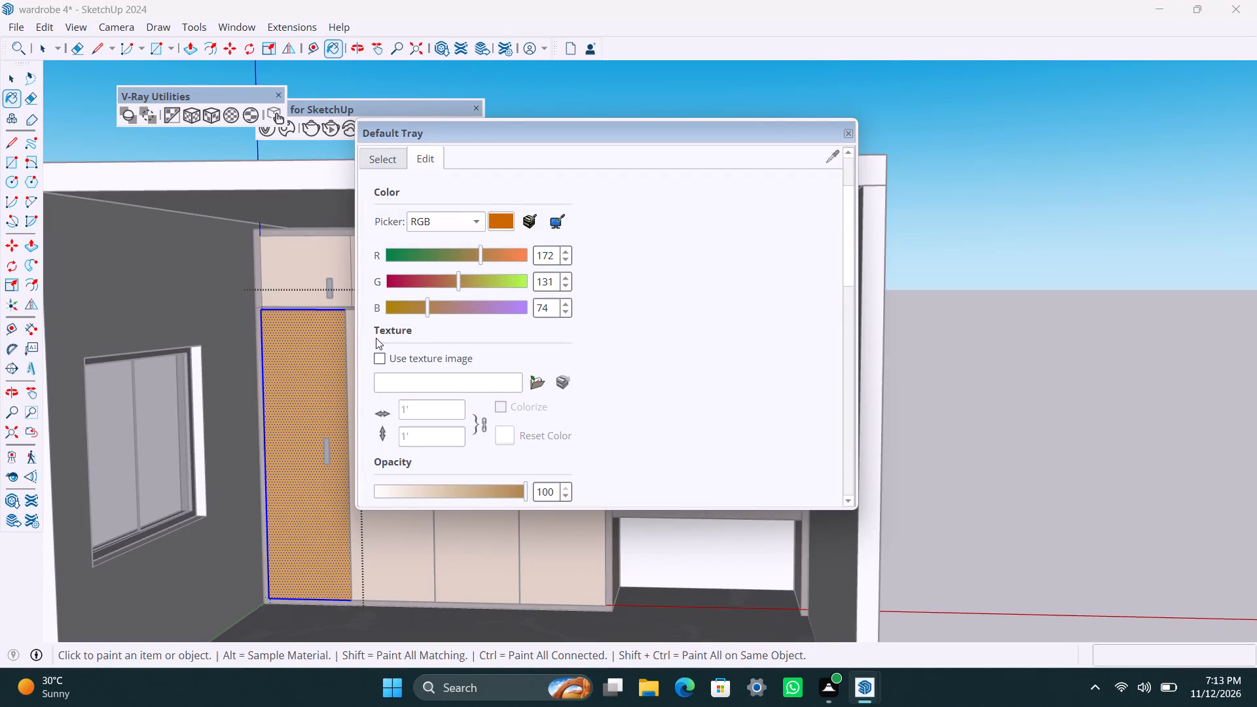
scroll(484, 289, up, 3)
scroll(458, 348, up, 2)
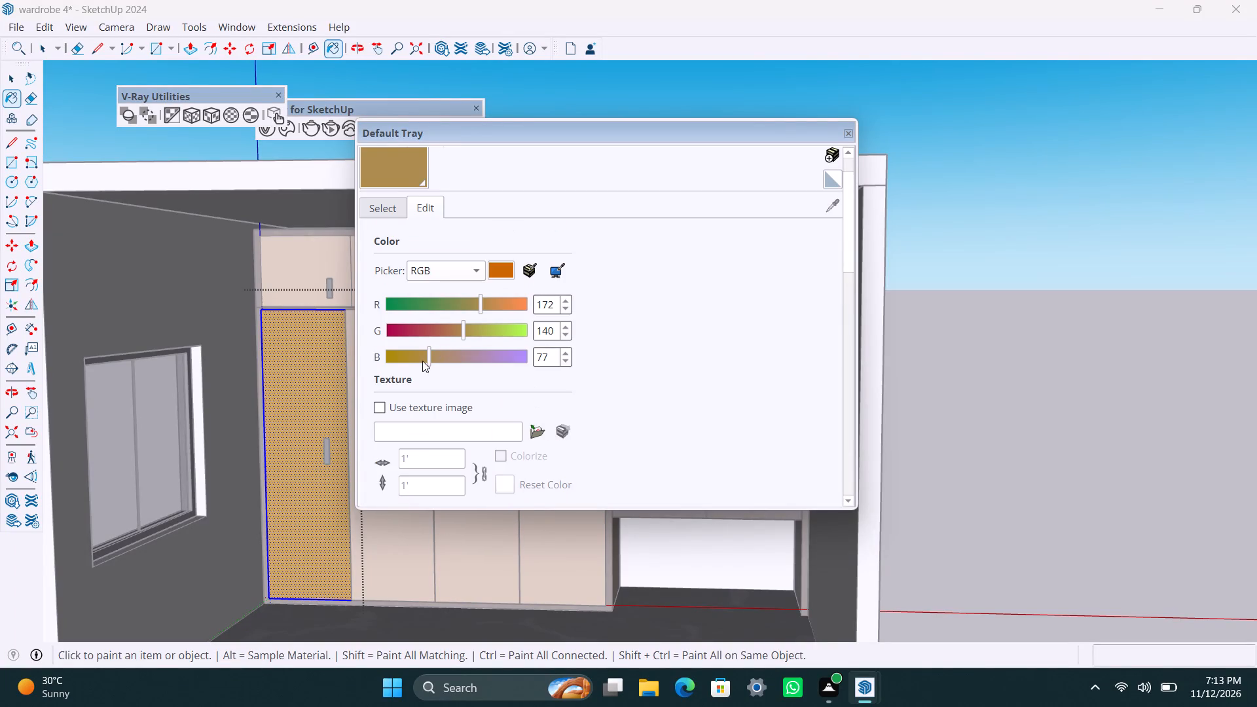
scroll(409, 345, up, 2)
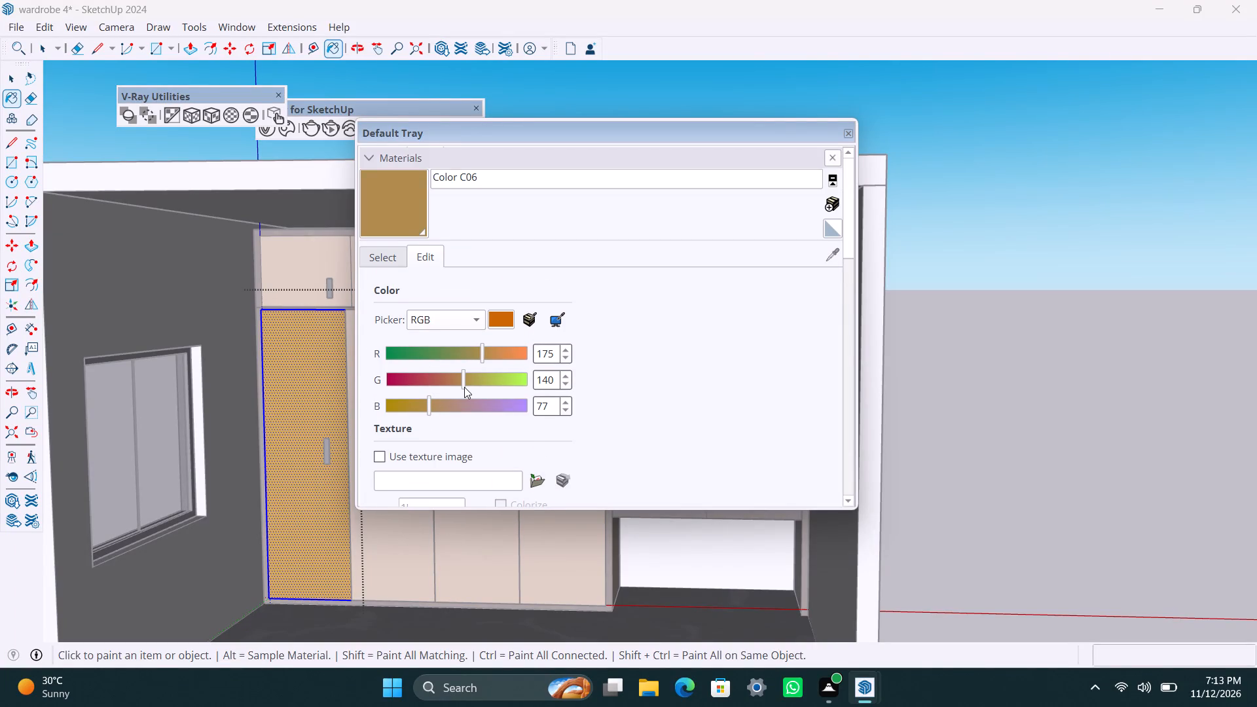
drag(464, 387, 460, 392)
drag(460, 392, 461, 393)
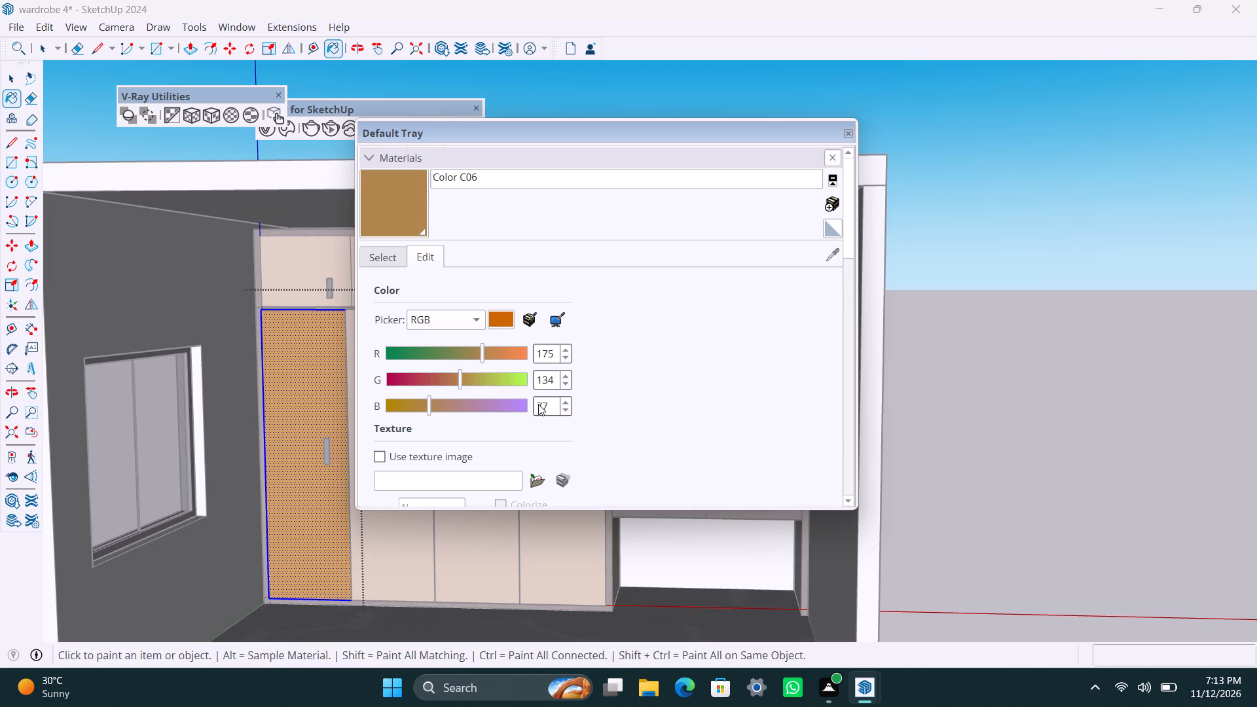
Open the second tall door's group and paint its front face with Color C06.
key(space)
click(382, 557)
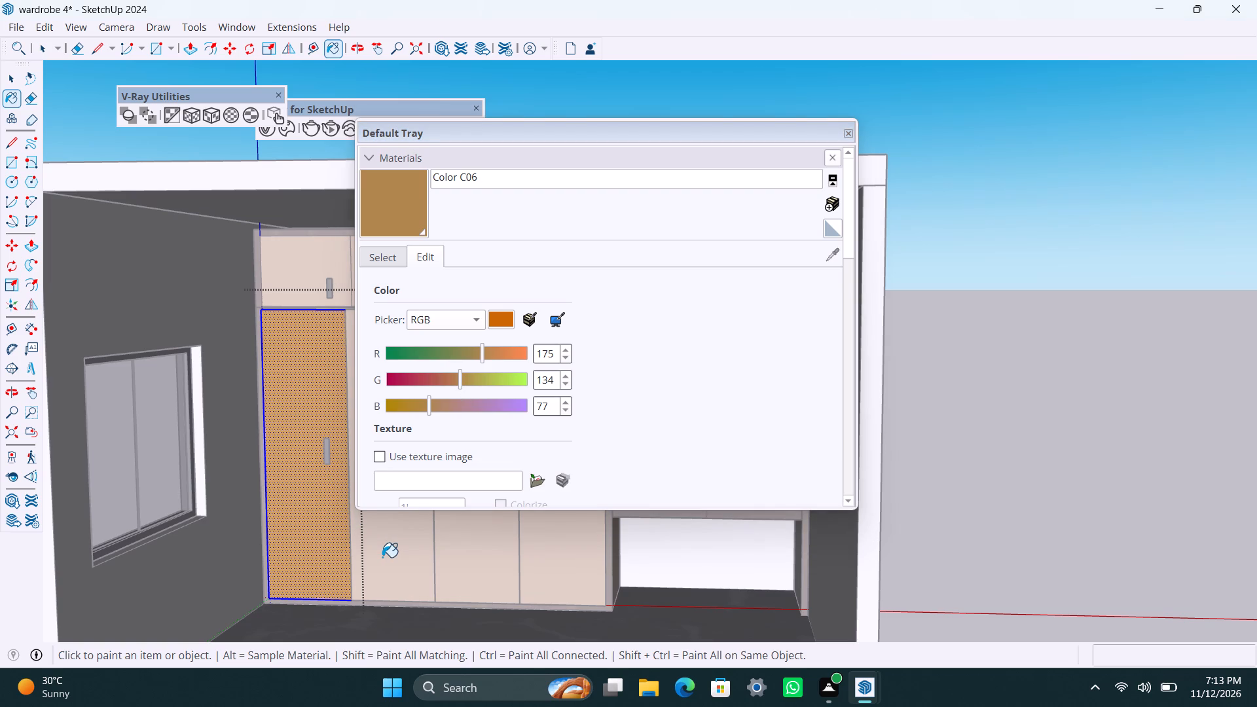
double_click(382, 556)
key(space)
click(394, 562)
double_click(391, 563)
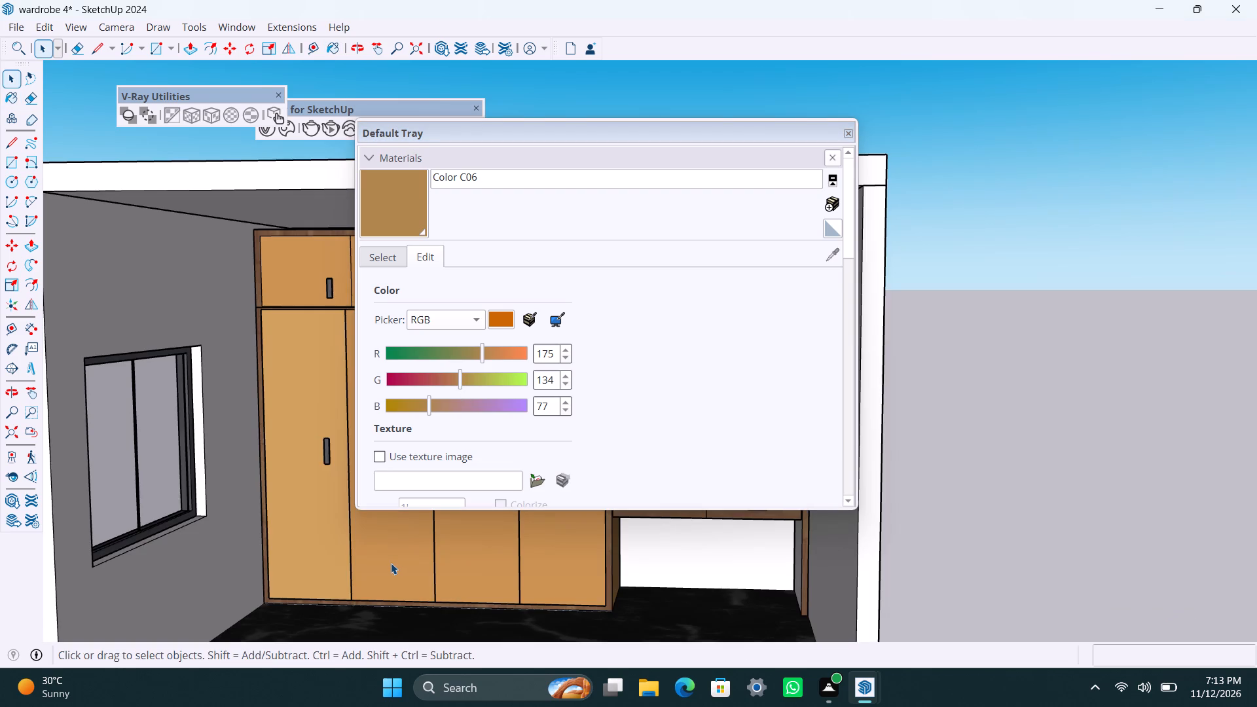
triple_click(391, 563)
click(397, 228)
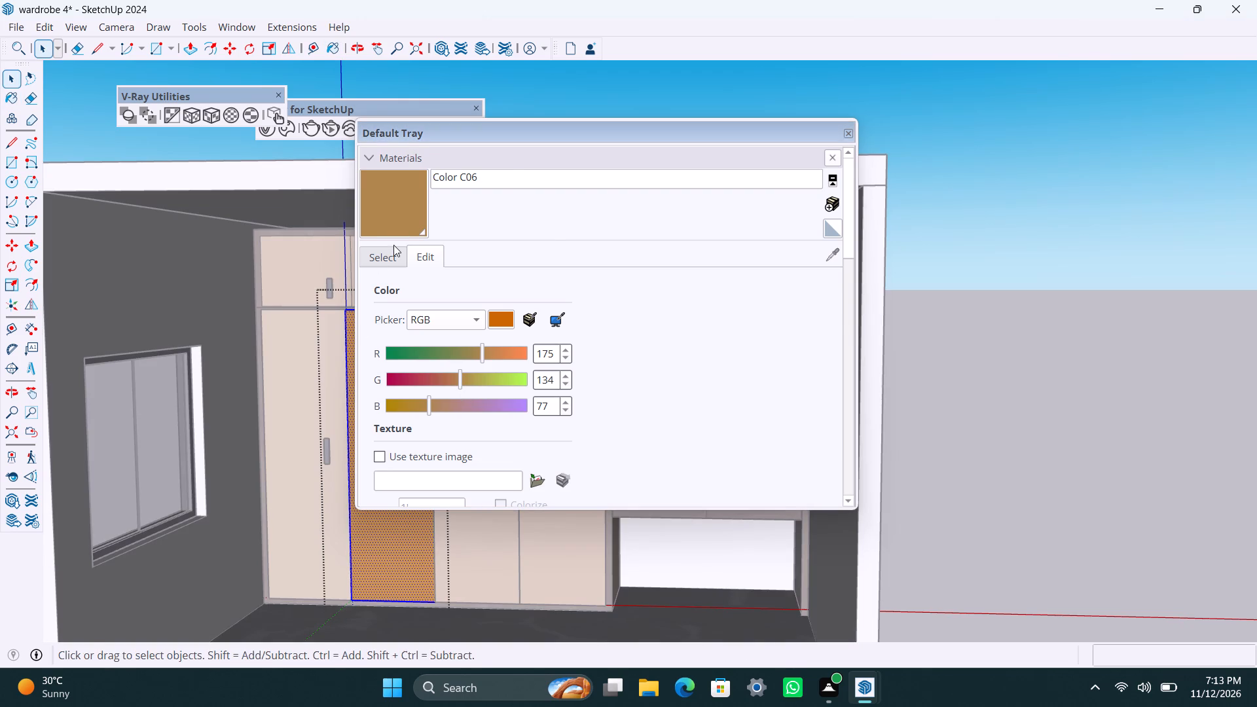
click(392, 549)
key(space)
Open the third tall door's group and paint its front face with Color C06.
click(464, 579)
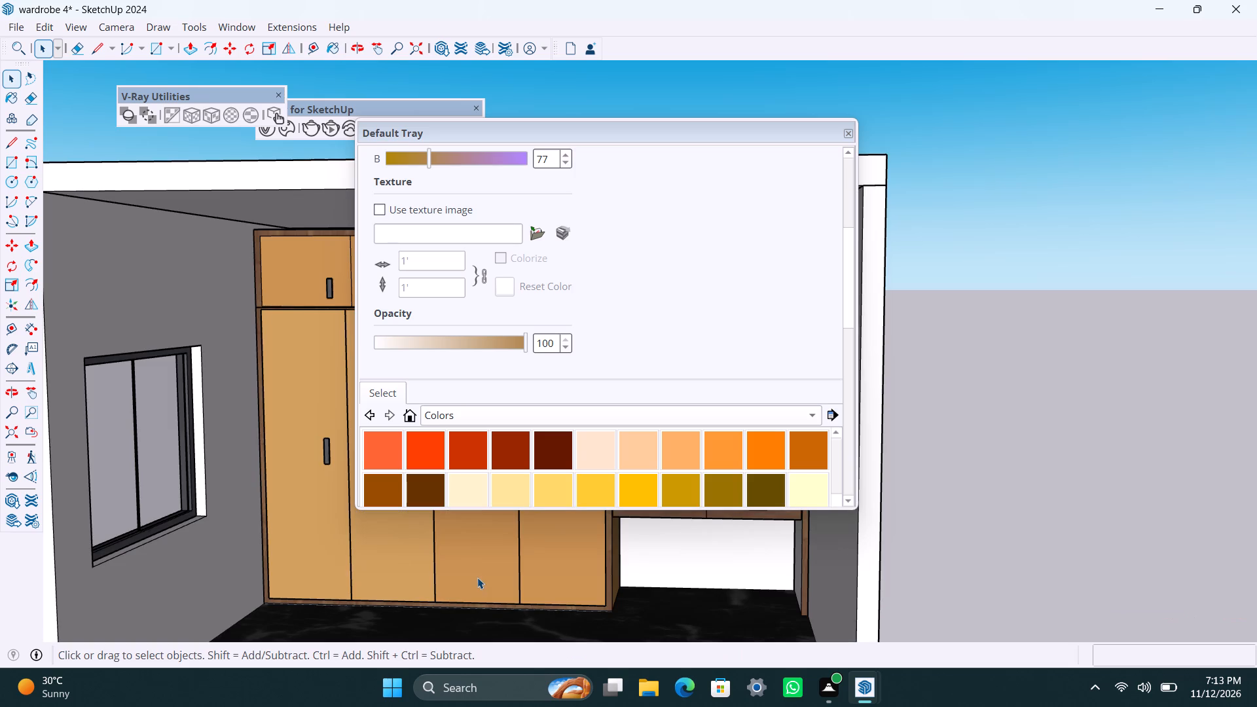
triple_click(477, 575)
click(477, 575)
scroll(461, 342, up, 4)
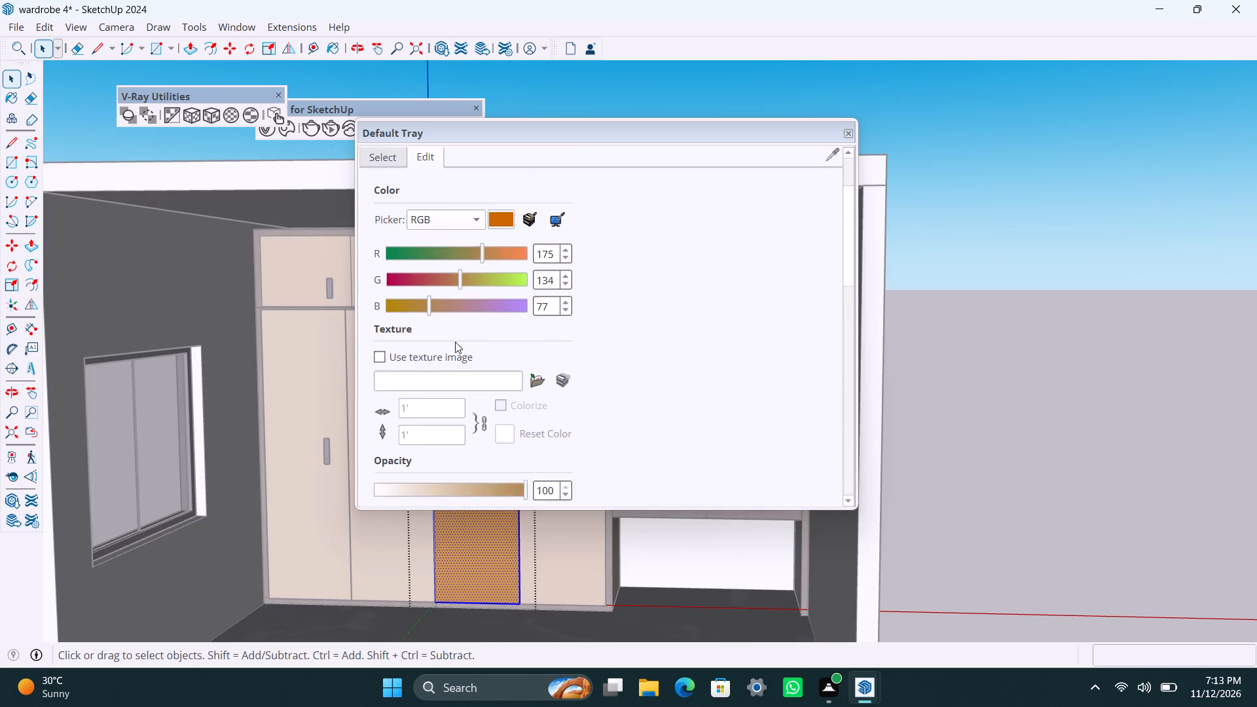
click(383, 166)
click(476, 534)
key(space)
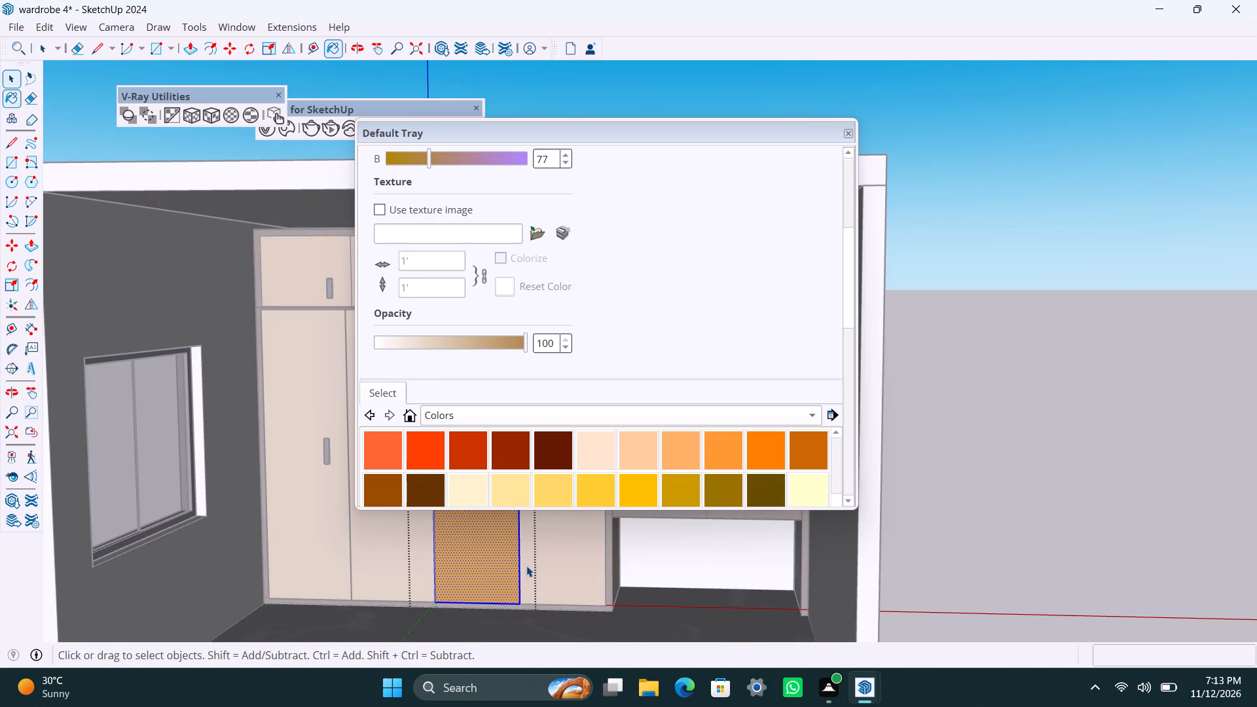
Paint the fourth tall door's front face inside its group with Color C06, and close the group.
triple_click(546, 558)
click(549, 557)
scroll(458, 249, up, 4)
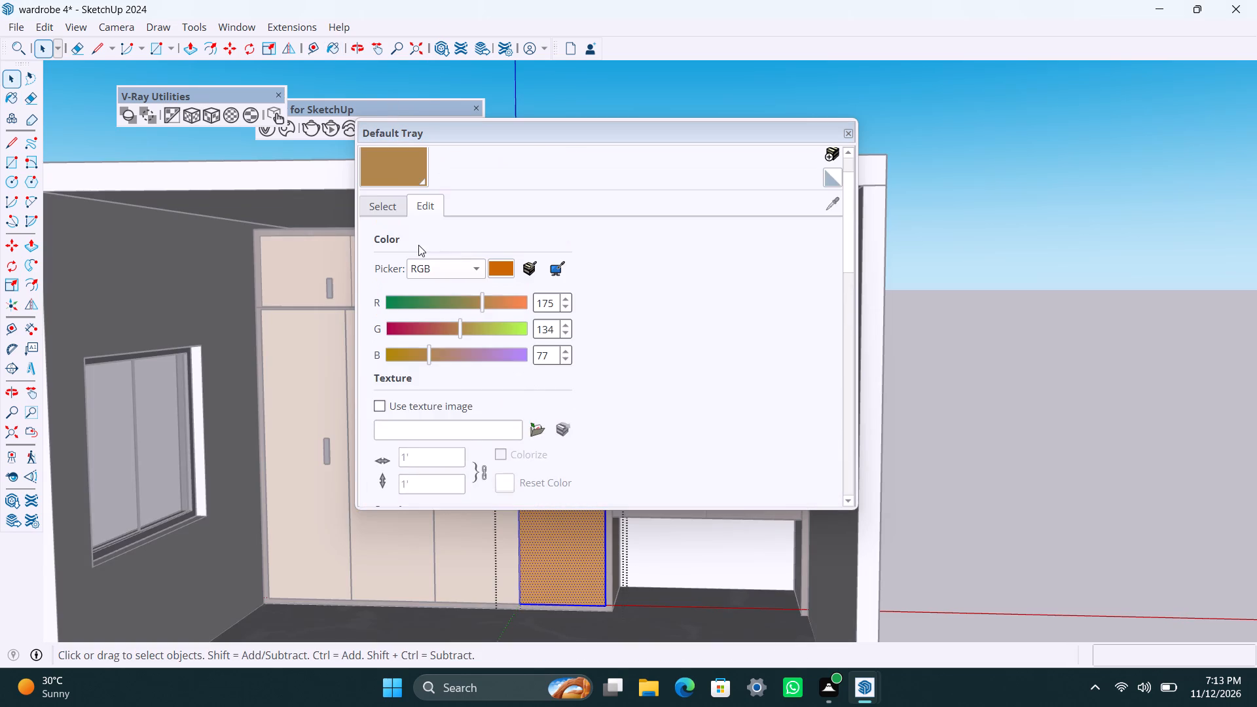
click(392, 171)
click(545, 536)
key(space)
scroll(530, 611, down, 3)
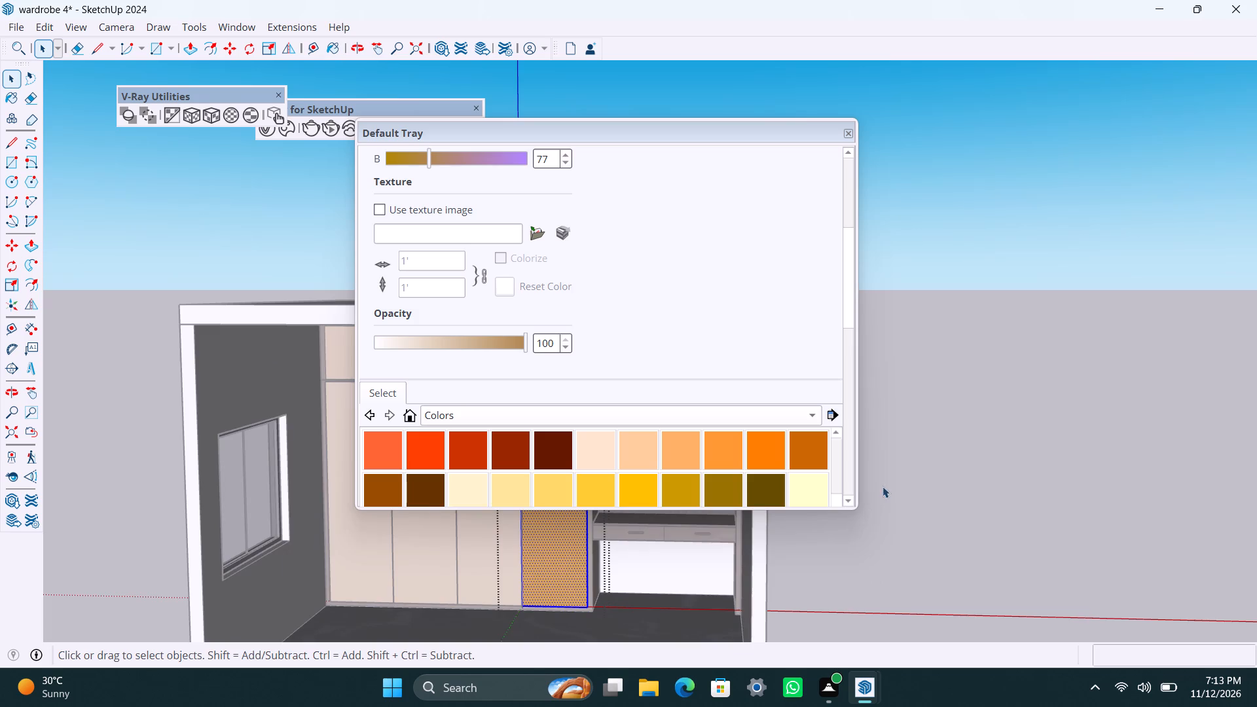
click(885, 480)
Open the upper cabinet group and paint the first upper door's front face, nearest the window wall, with Color C06.
scroll(560, 582, up, 1)
shift+middle_drag(547, 575, 268, 535)
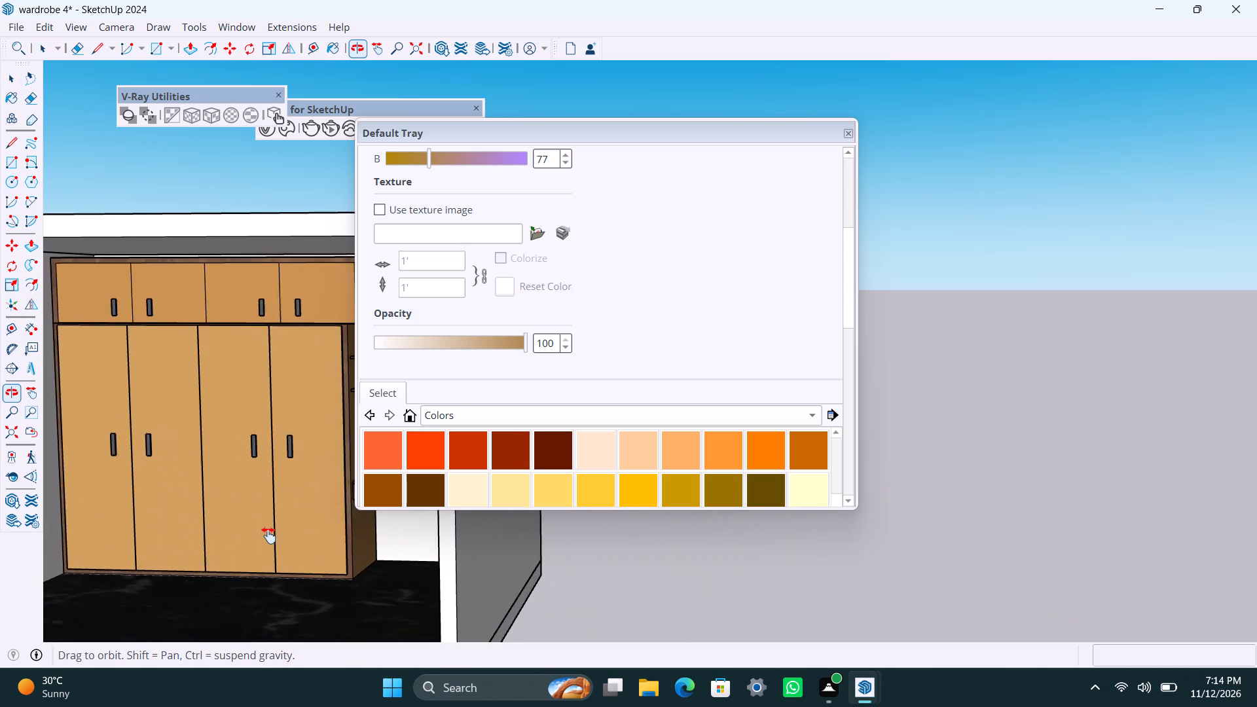
shift+middle_drag(268, 535, 266, 535)
scroll(234, 319, up, 1)
scroll(128, 300, up, 2)
scroll(140, 367, down, 2)
middle_drag(141, 406, 219, 410)
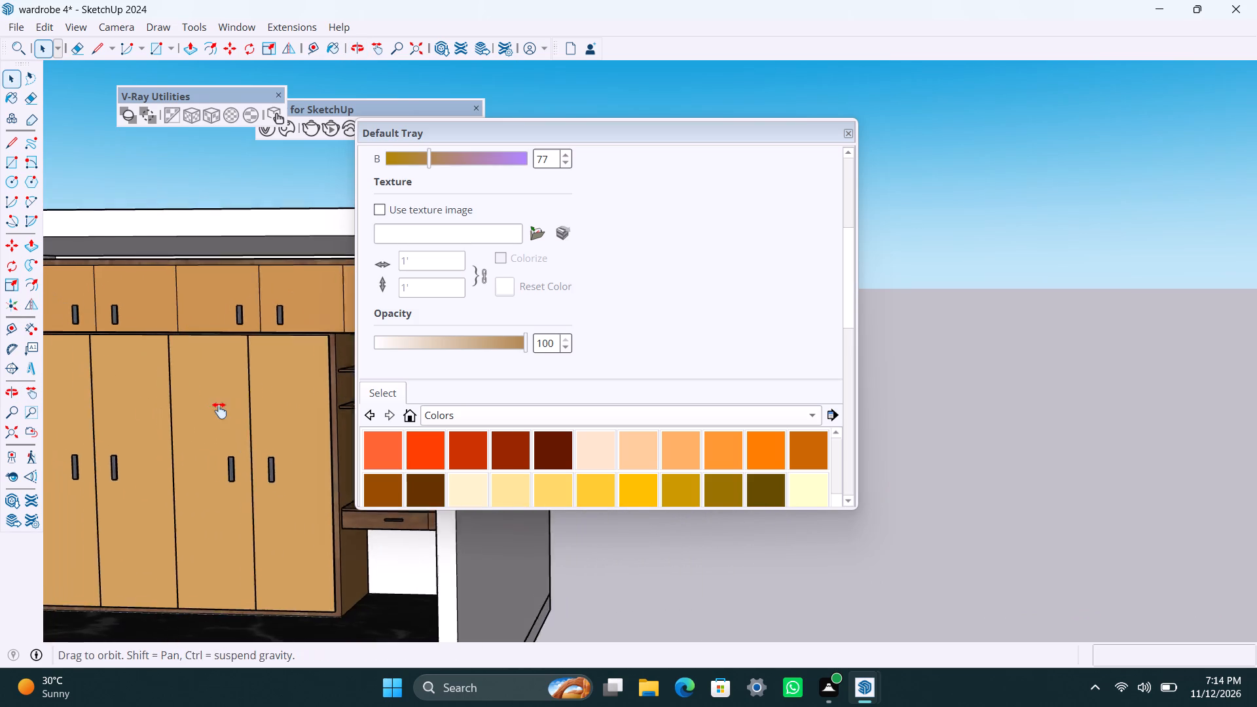
middle_drag(219, 410, 251, 416)
scroll(130, 342, up, 2)
click(133, 306)
double_click(132, 306)
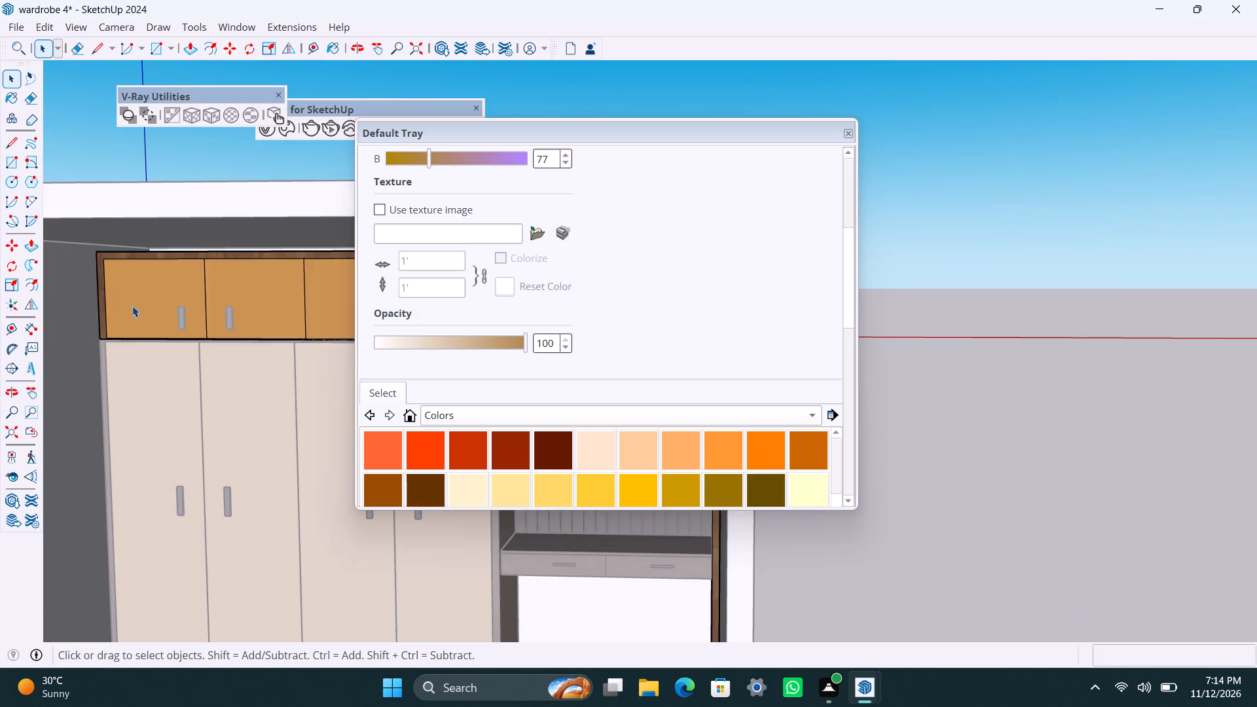
click(140, 306)
scroll(465, 272, up, 6)
click(412, 208)
click(147, 310)
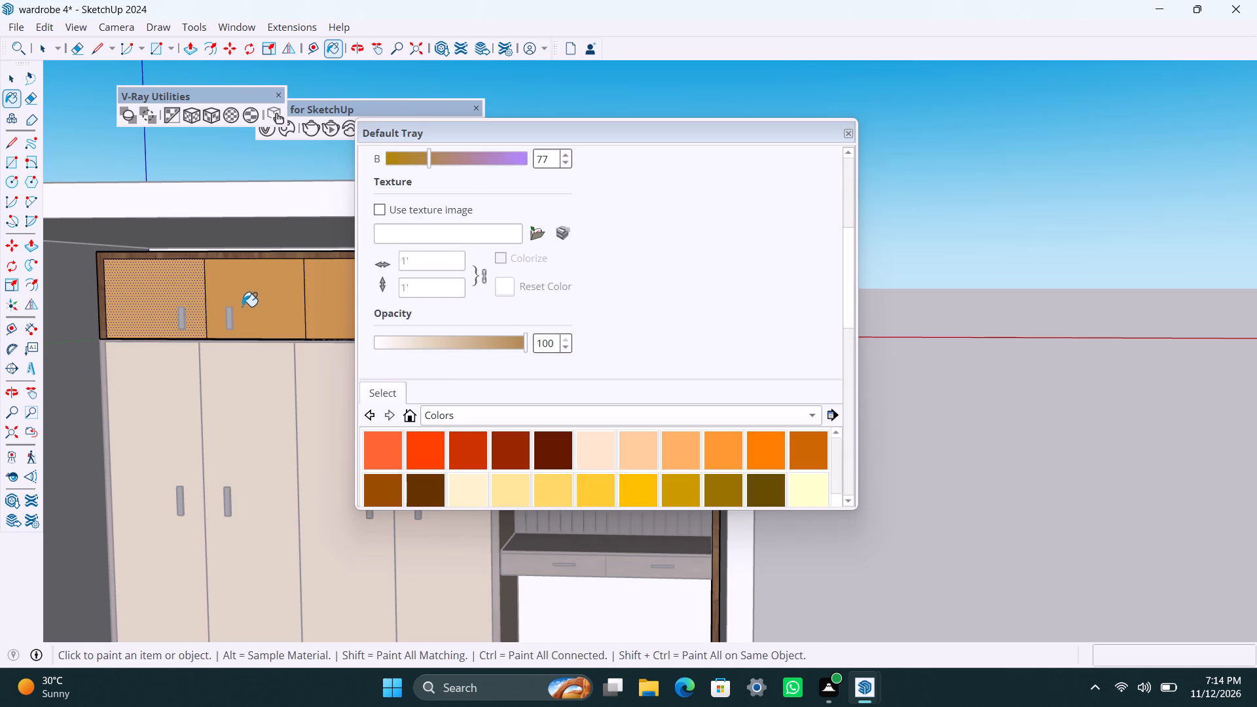
key(space)
Select only the second upper door's front face and paint it with Color C06.
triple_click(249, 306)
scroll(490, 302, up, 3)
click(259, 305)
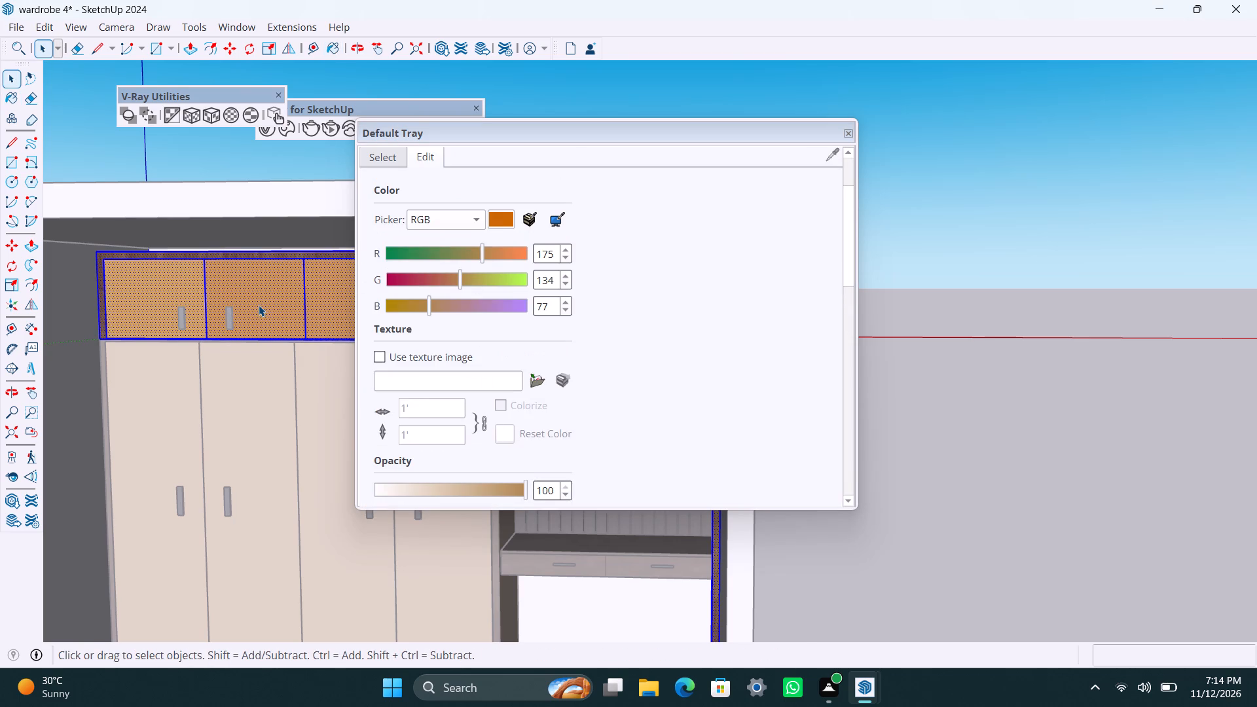
scroll(435, 289, up, 2)
drag(407, 212, 403, 219)
drag(298, 305, 291, 308)
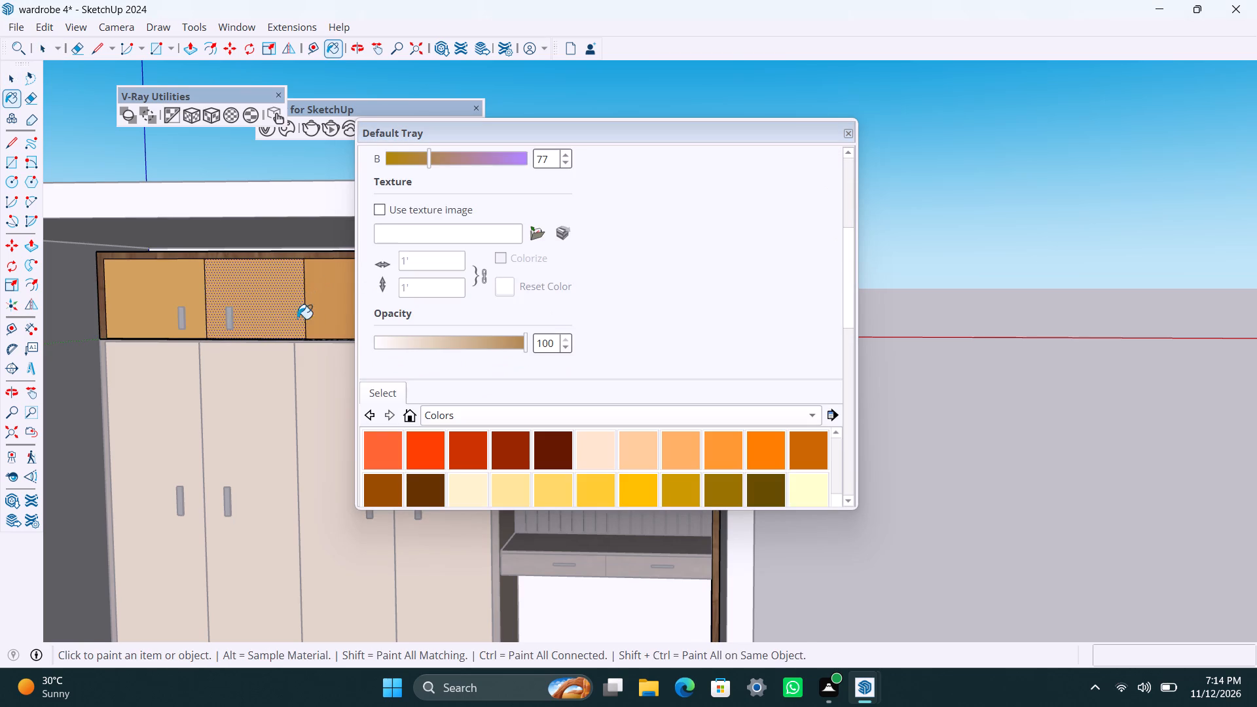
key(space)
Select the third upper door's front face and paint it with Color C06.
click(311, 312)
double_click(316, 312)
scroll(306, 323, up, 1)
scroll(435, 229, up, 3)
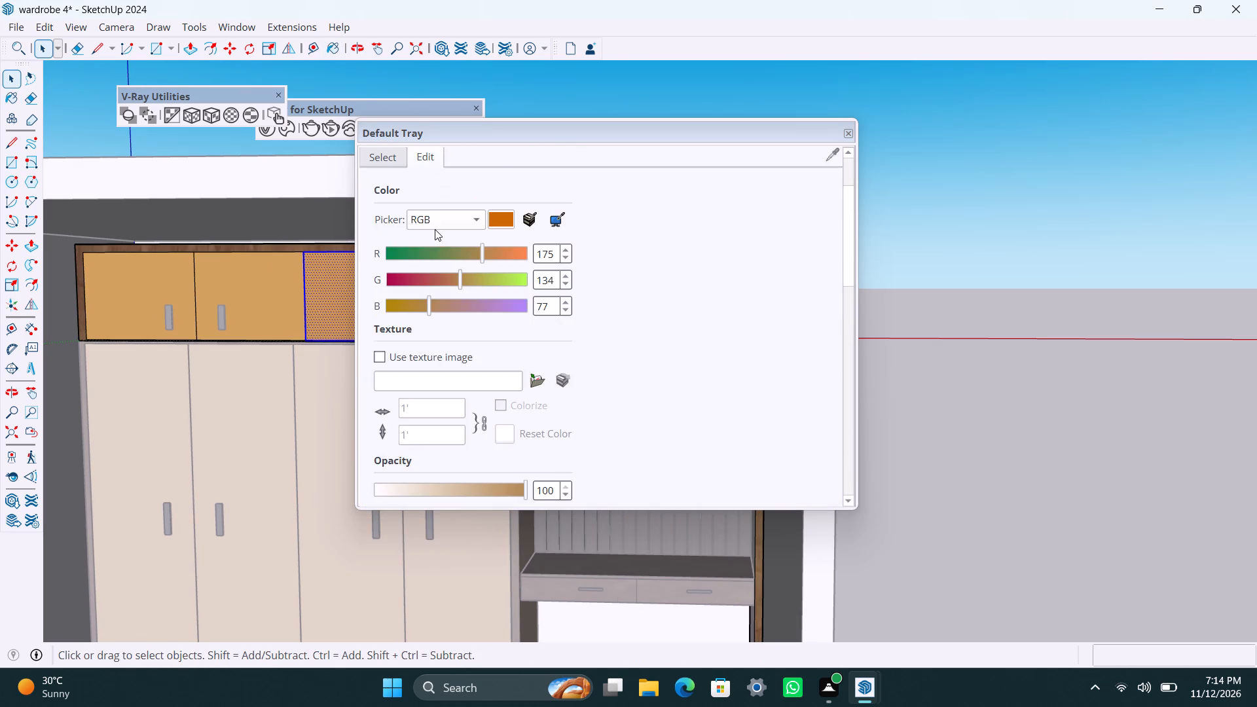
scroll(431, 185, up, 3)
click(405, 194)
click(320, 328)
Select the fourth upper door's front face and paint it with Color C06.
scroll(259, 383, down, 3)
shift+middle_drag(301, 388, 190, 396)
key(space)
double_click(305, 331)
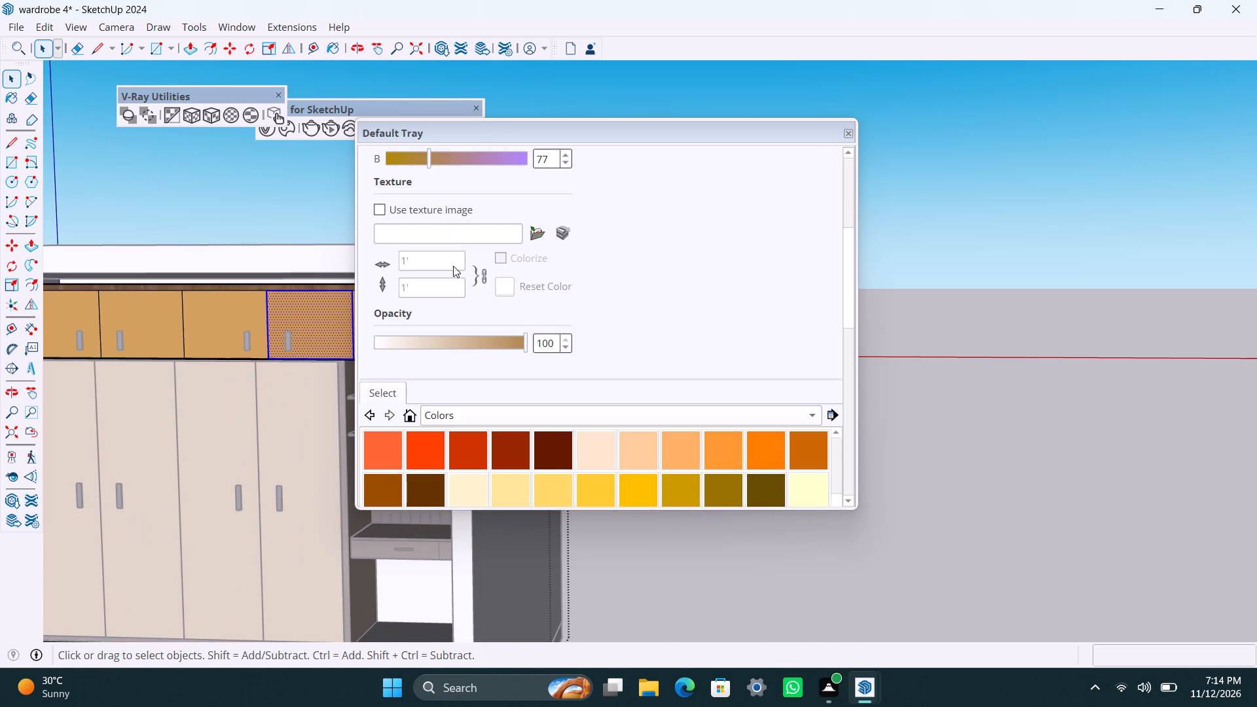
scroll(453, 266, up, 5)
click(386, 215)
click(311, 325)
Paint the fifth upper door's front face, the first one above the open shelves, with Color C06 and close the group.
scroll(223, 396, down, 3)
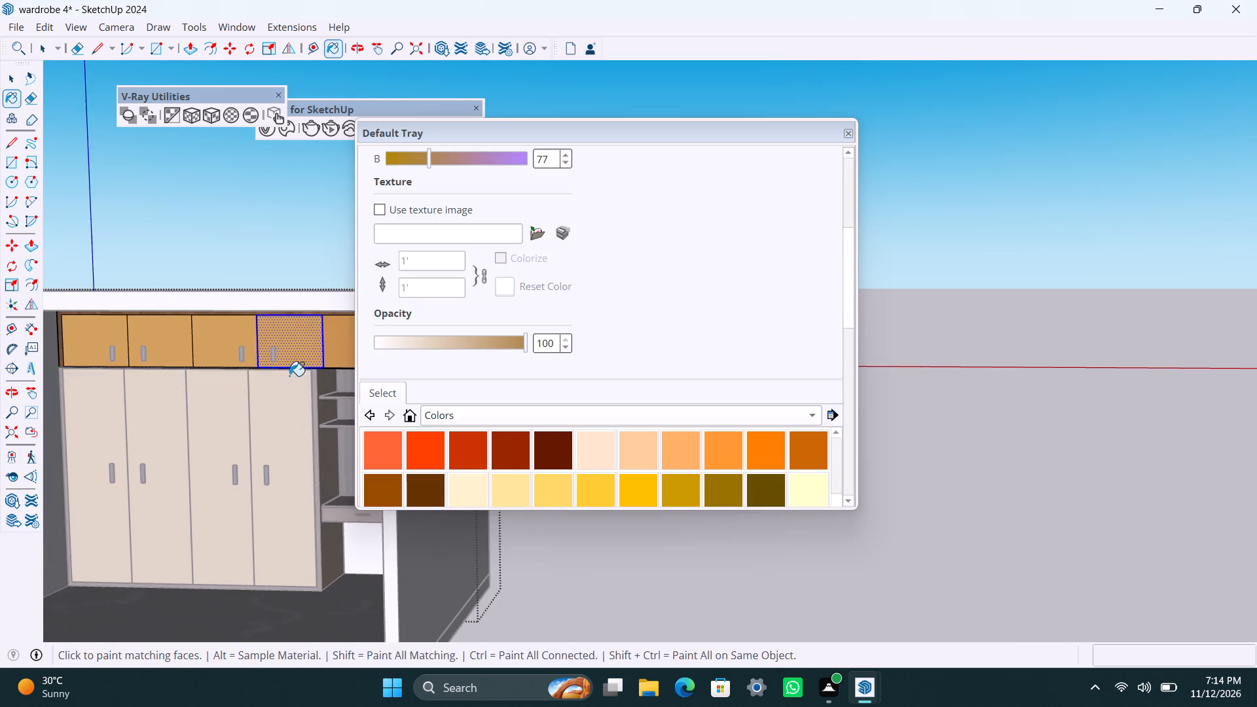
shift+middle_drag(289, 376, 207, 382)
key(space)
scroll(244, 358, up, 3)
double_click(252, 354)
click(254, 354)
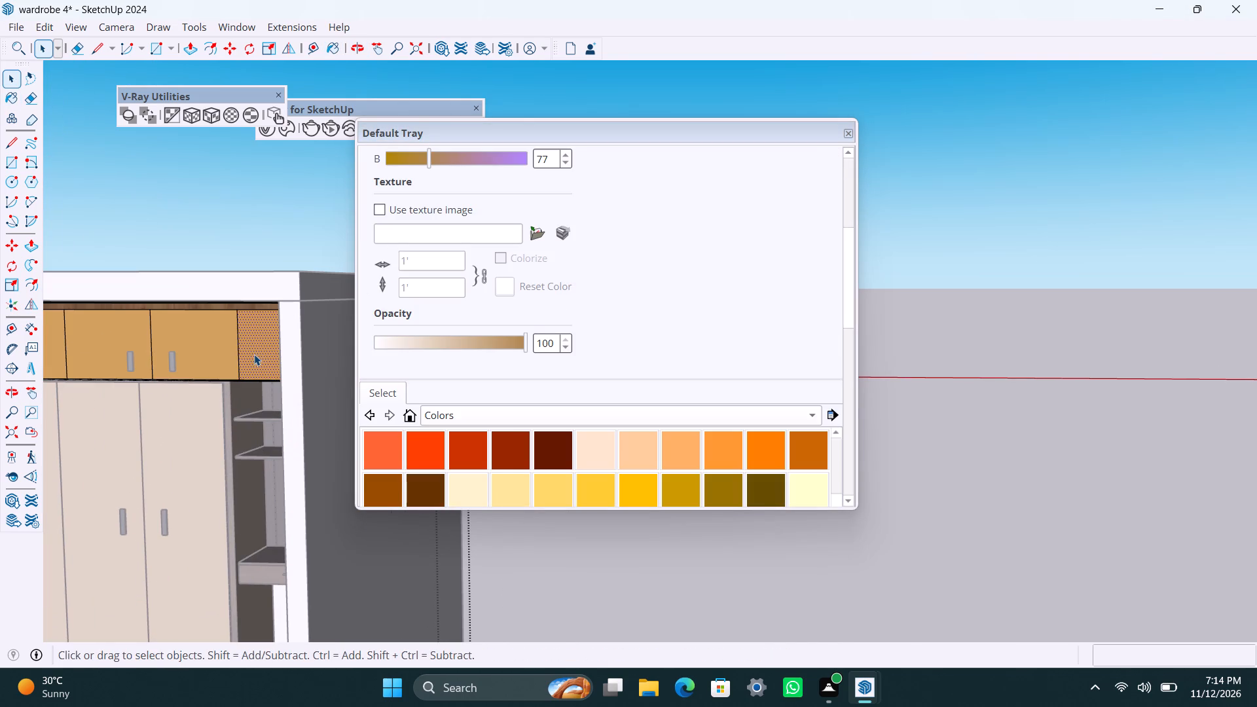
scroll(476, 323, up, 4)
click(390, 177)
click(268, 353)
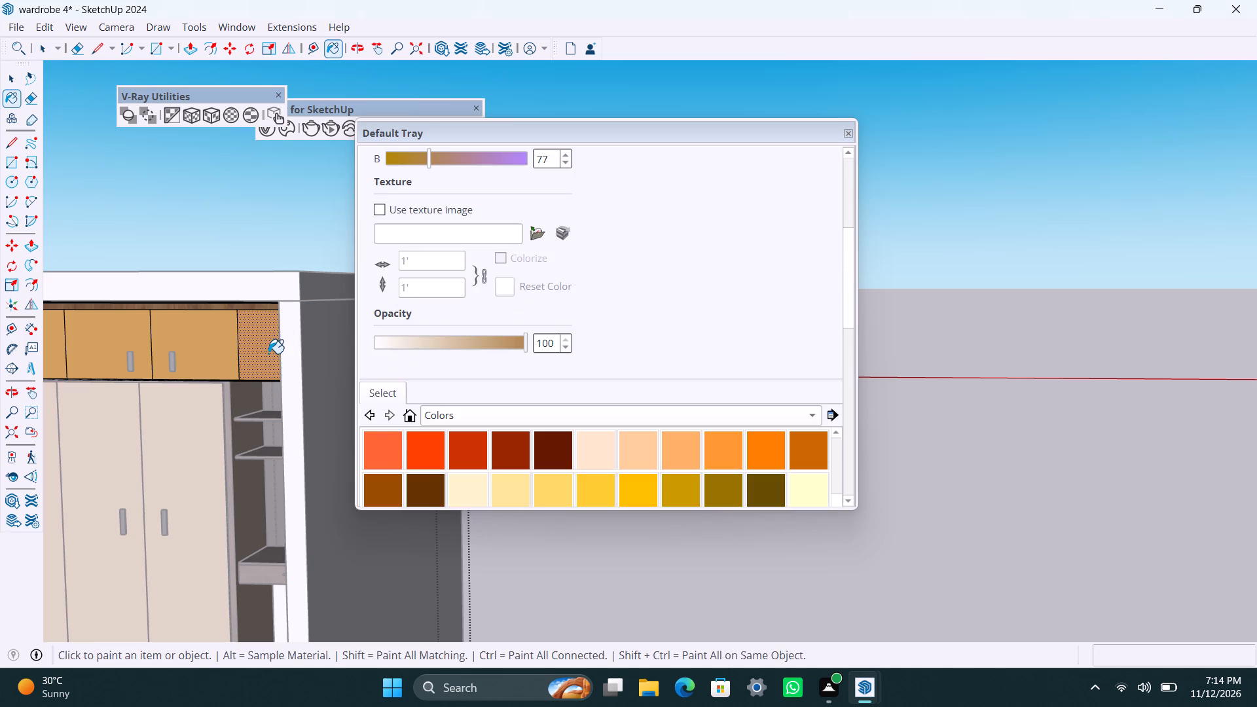
key(space)
click(235, 235)
Paint the last upper door's front face, above the far end of the open shelves, with Color C06 and close the group.
scroll(206, 399, down, 2)
middle_drag(201, 454, 309, 461)
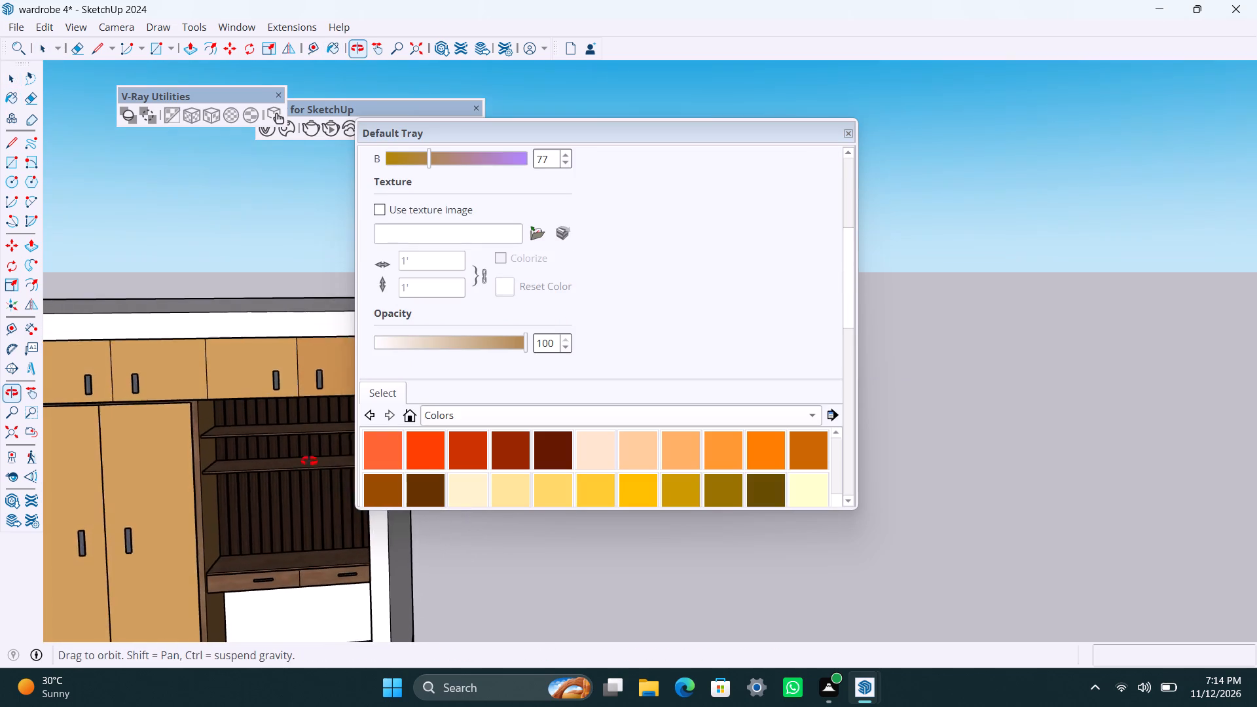
middle_drag(309, 461, 319, 454)
scroll(336, 365, up, 2)
shift+middle_drag(325, 364, 294, 382)
click(297, 363)
double_click(297, 364)
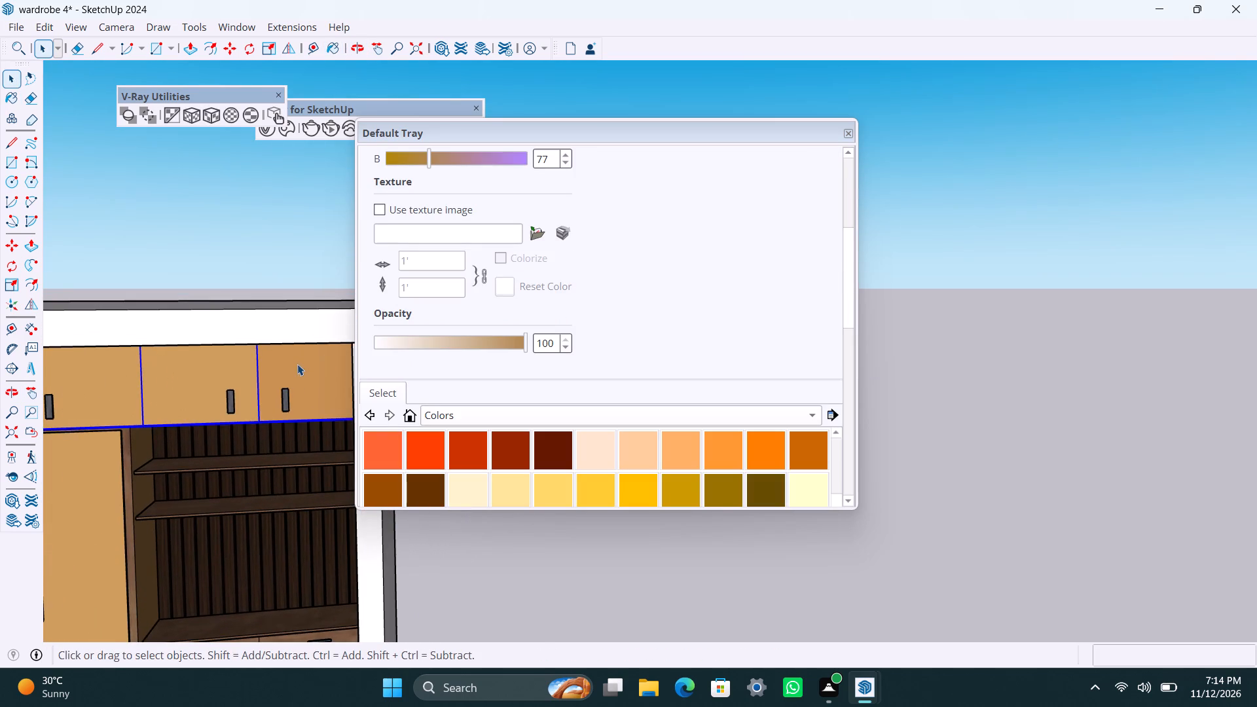
click(305, 371)
scroll(524, 291, up, 3)
scroll(446, 251, up, 5)
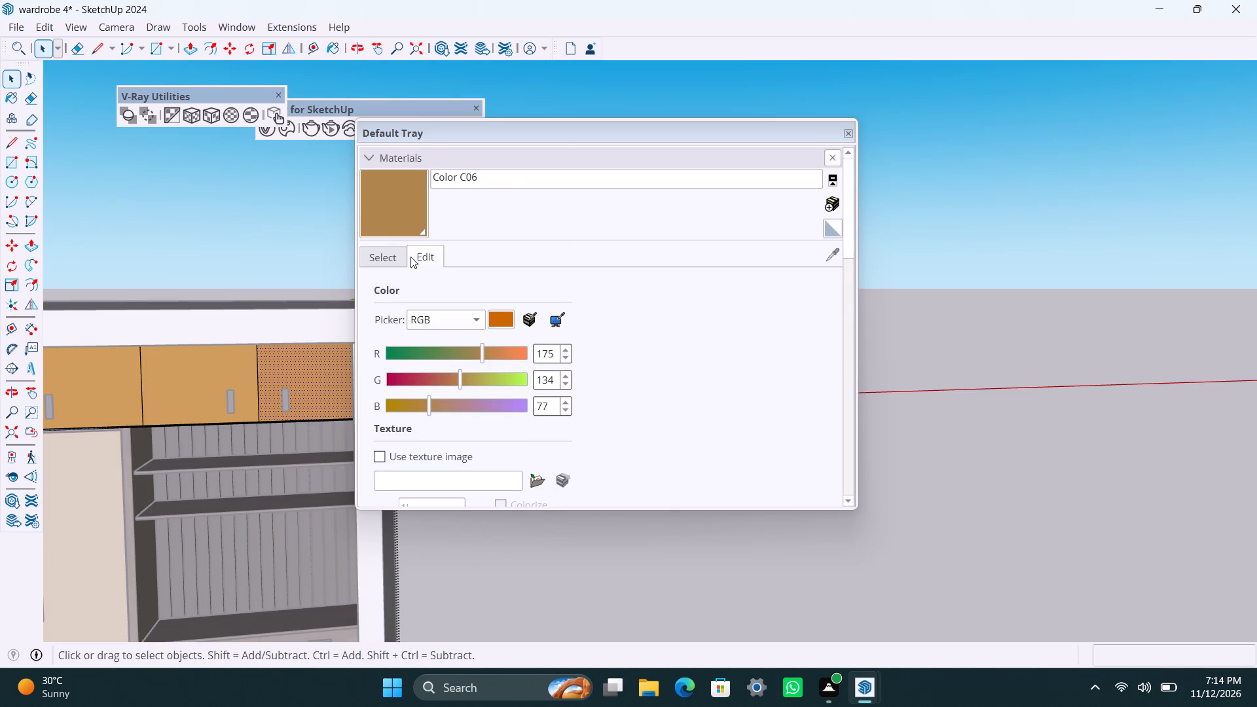
click(386, 217)
click(307, 370)
key(space)
click(308, 272)
Open the wardrobe carcass group and paint the side panel facing the open shelves and desk with Color C06.
scroll(261, 409, down, 3)
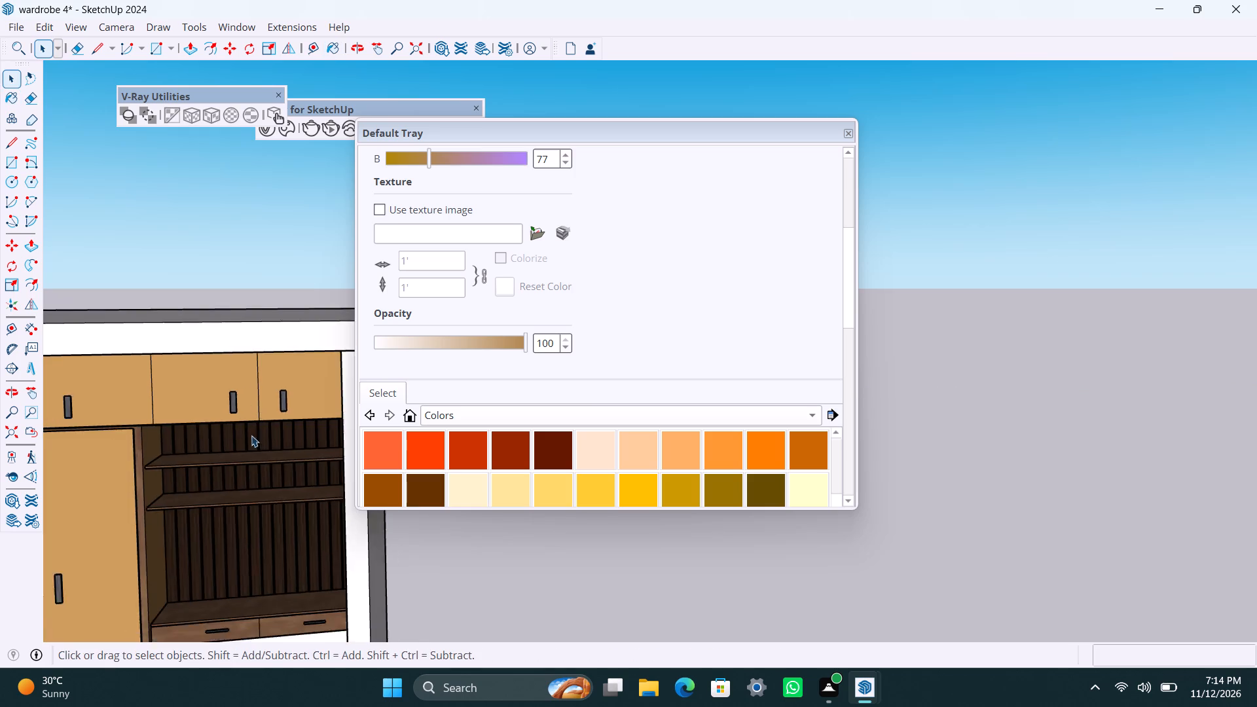
middle_drag(246, 440, 228, 347)
scroll(152, 475, up, 6)
middle_drag(145, 461, 68, 507)
scroll(274, 449, up, 4)
click(200, 439)
double_click(181, 435)
click(186, 425)
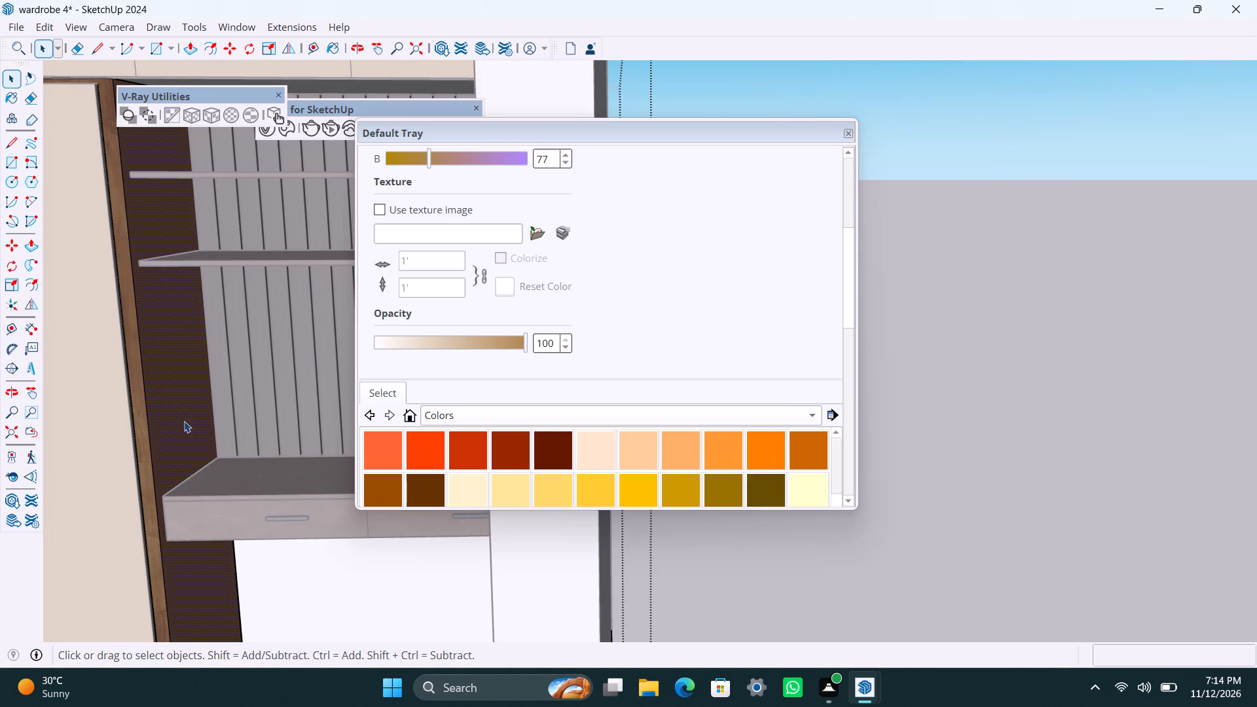
scroll(454, 234, up, 7)
click(388, 211)
click(170, 394)
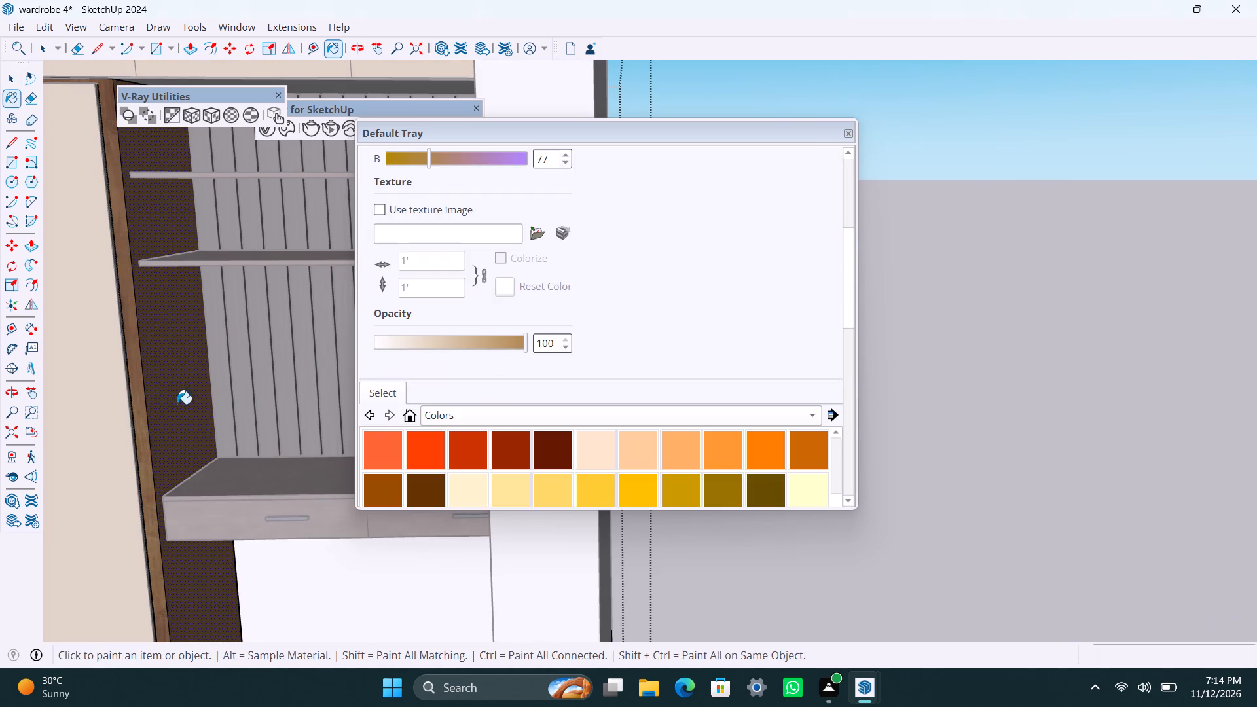
Save the model, close the carcass group to check the whole recoloured wardrobe, and save again.
key(ctrl+s)
key(space)
scroll(167, 446, down, 10)
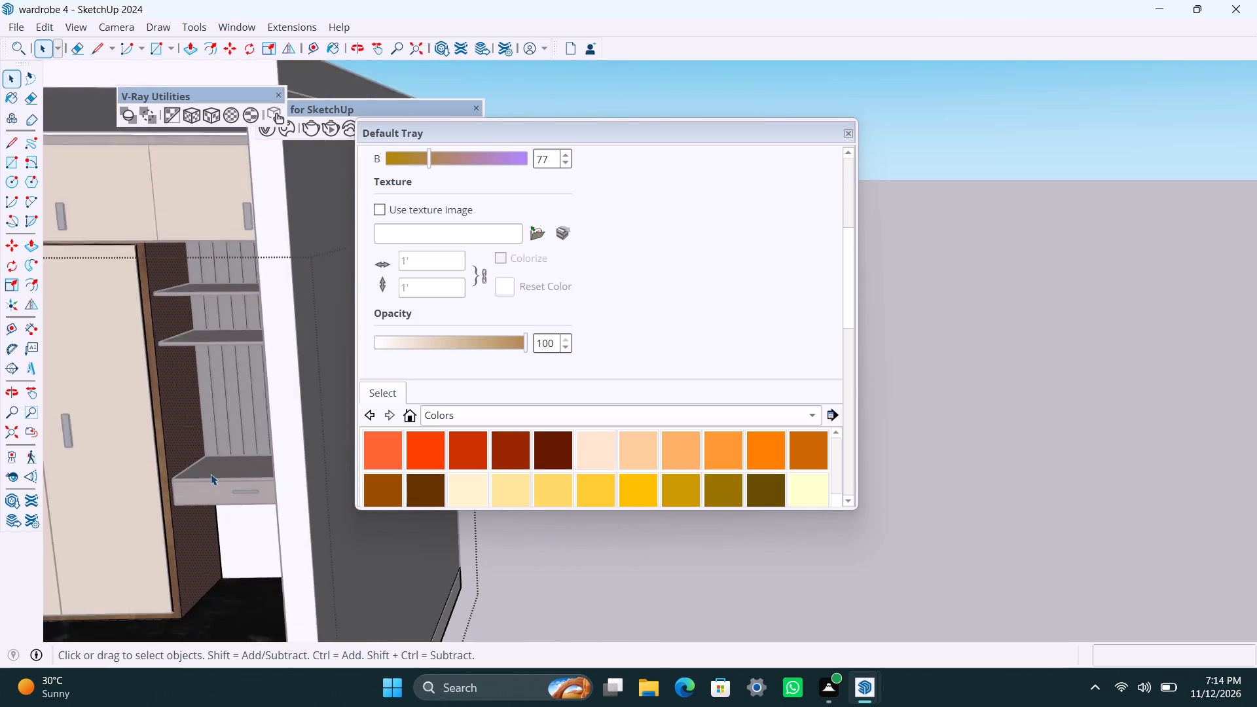
scroll(211, 474, down, 1)
drag(1099, 479, 1093, 482)
scroll(492, 481, down, 3)
middle_drag(219, 511, 378, 507)
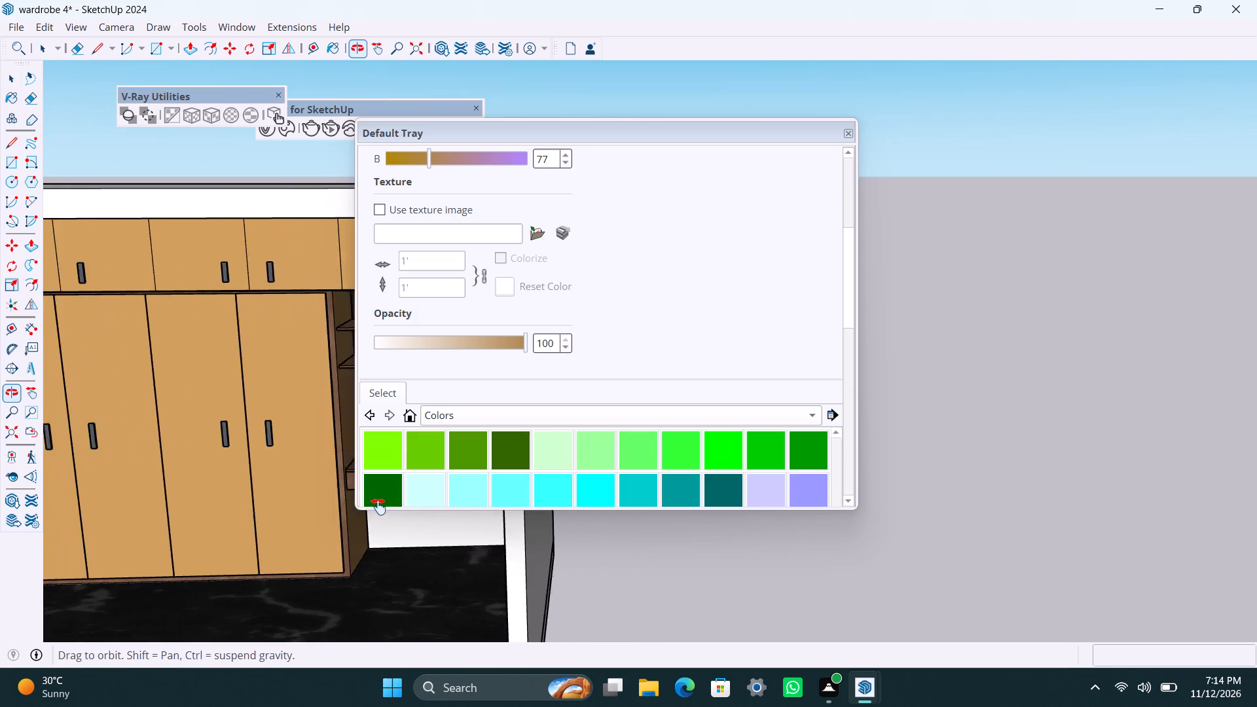
middle_drag(378, 507, 453, 503)
scroll(352, 527, down, 3)
middle_drag(233, 546, 217, 513)
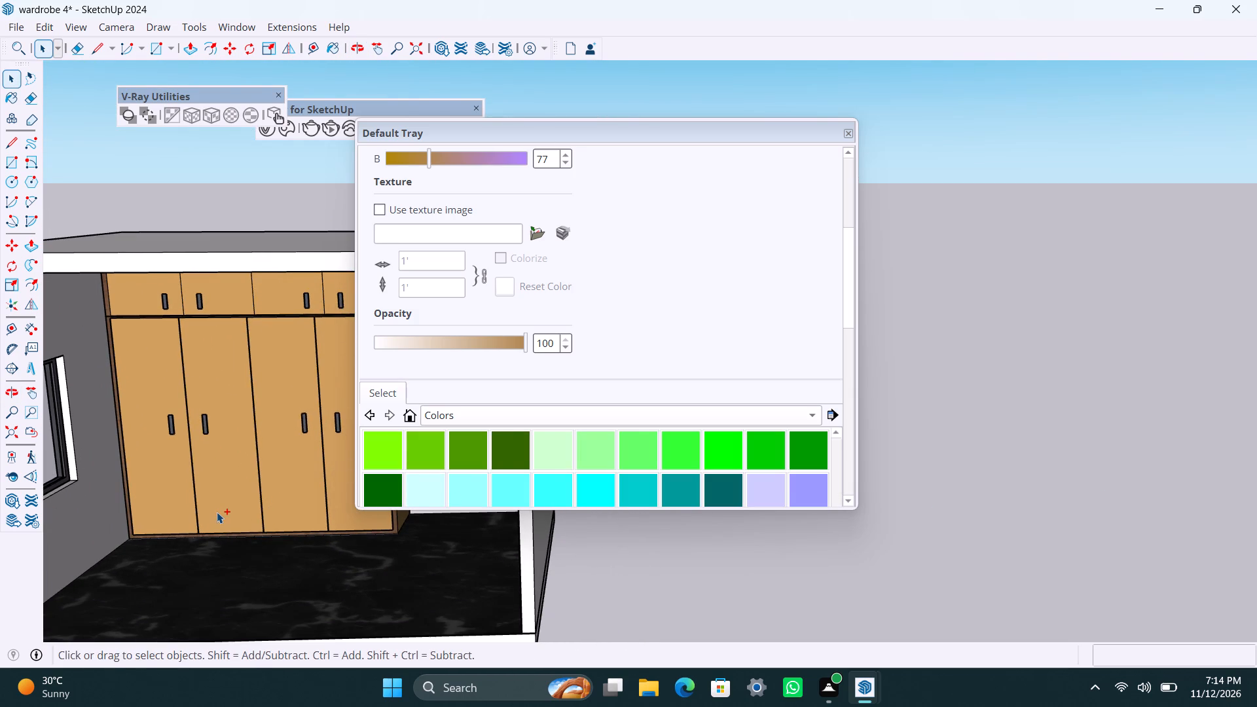
key(ctrl+s)
Adjust the wardrobe's Color C06 to RGB 166, 138, 92 and save the model.
scroll(408, 177, up, 2)
drag(429, 264, 420, 264)
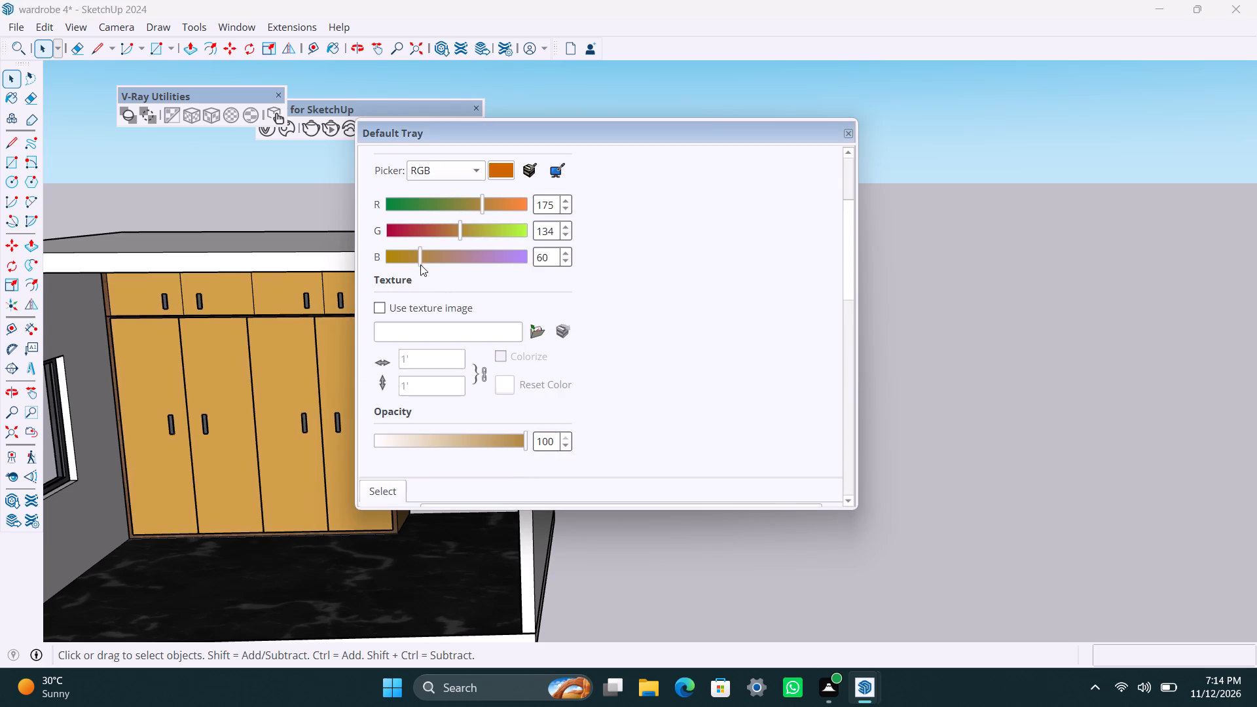
drag(420, 264, 437, 270)
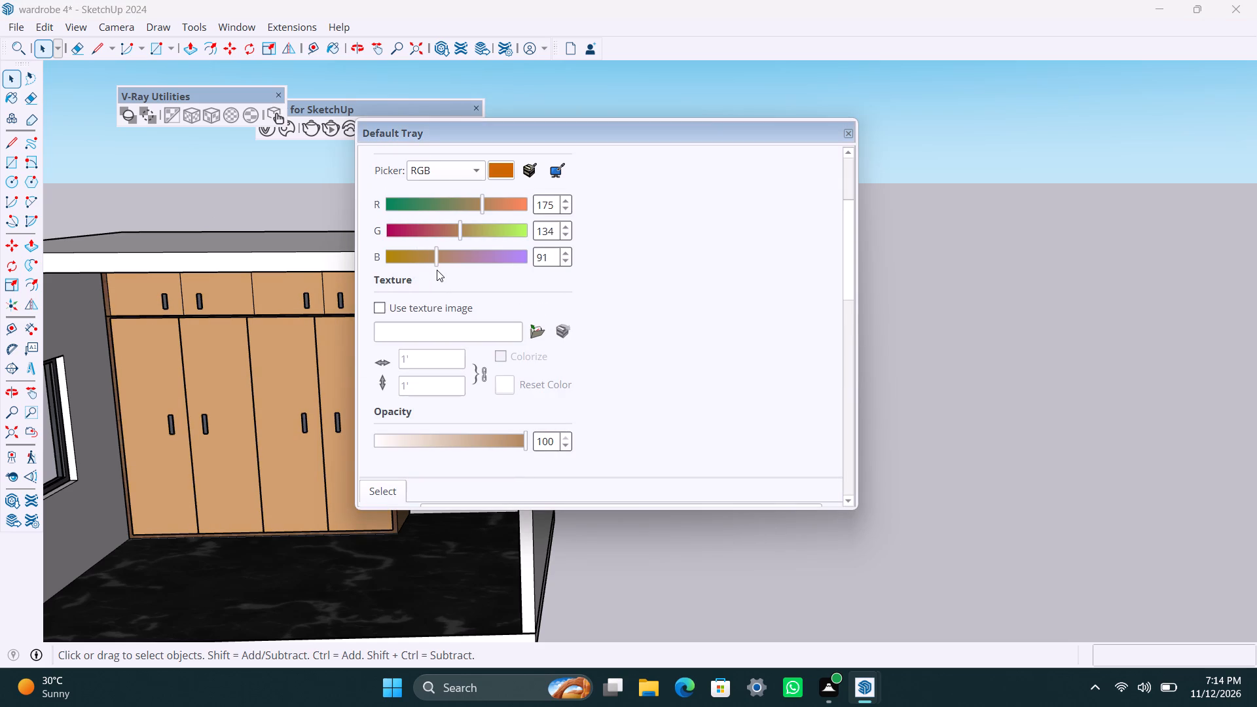
drag(437, 270, 438, 270)
drag(458, 227, 458, 235)
drag(458, 235, 460, 235)
key(space)
click(679, 623)
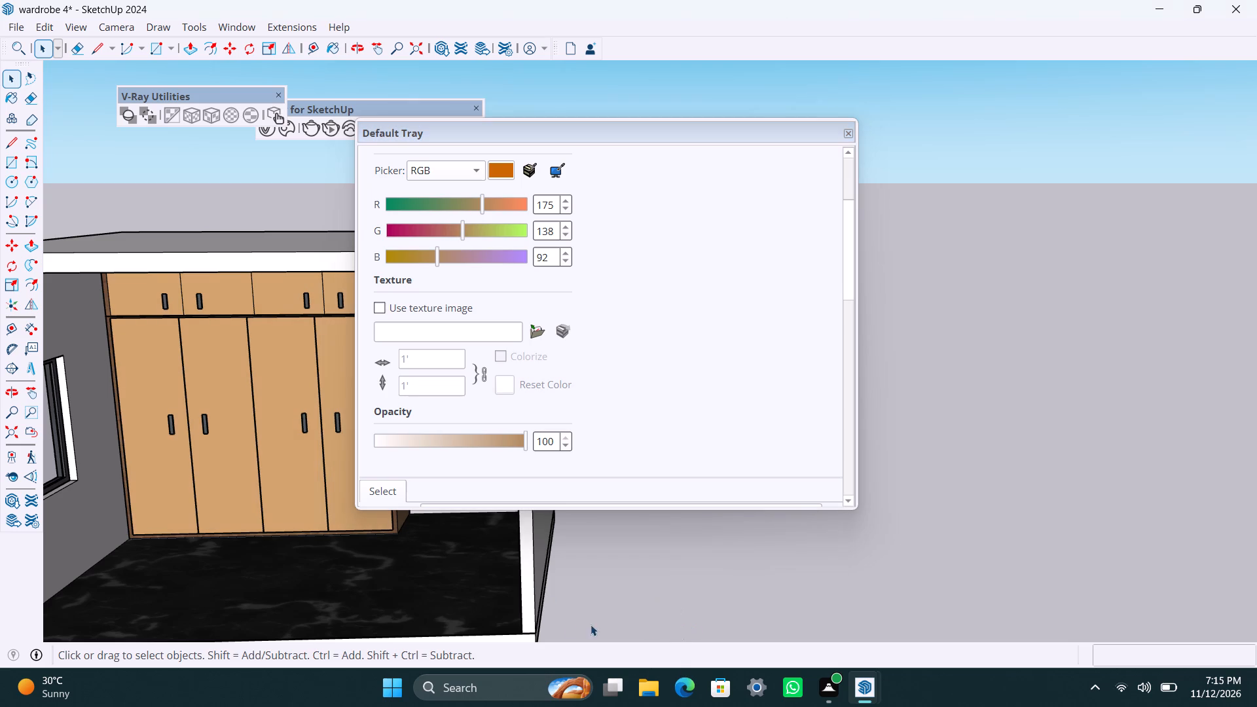
scroll(492, 207, up, 2)
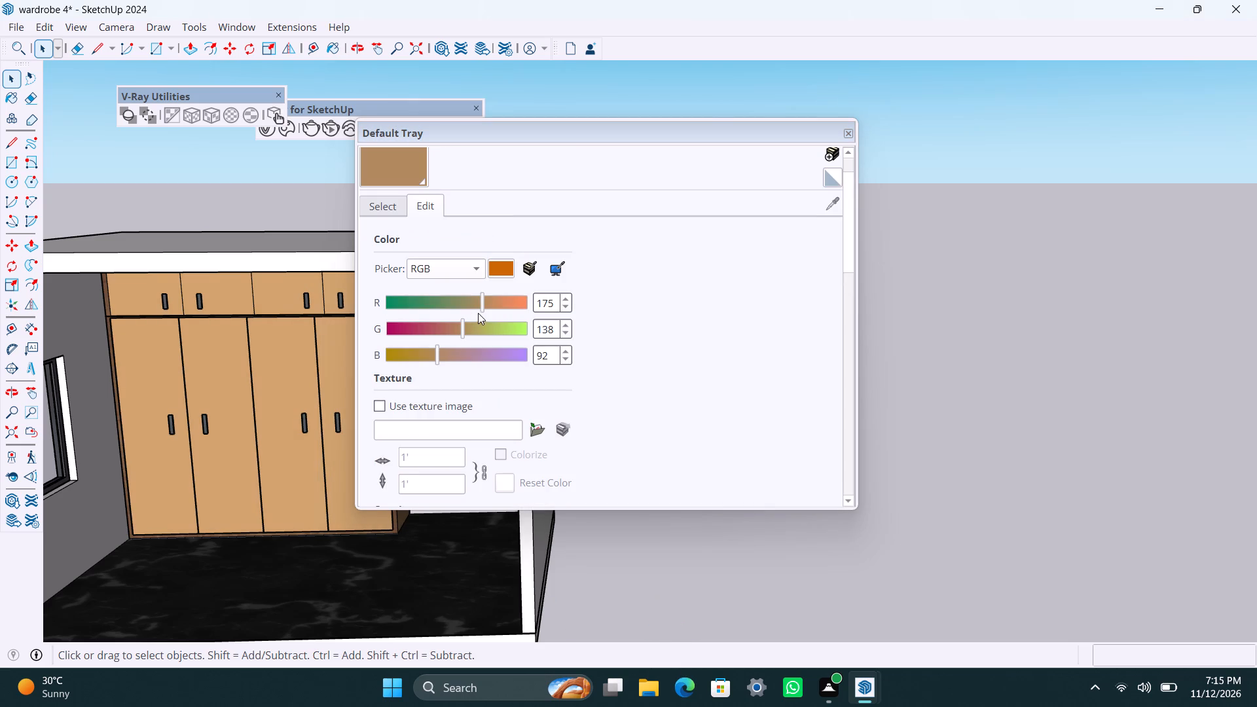
click(481, 307)
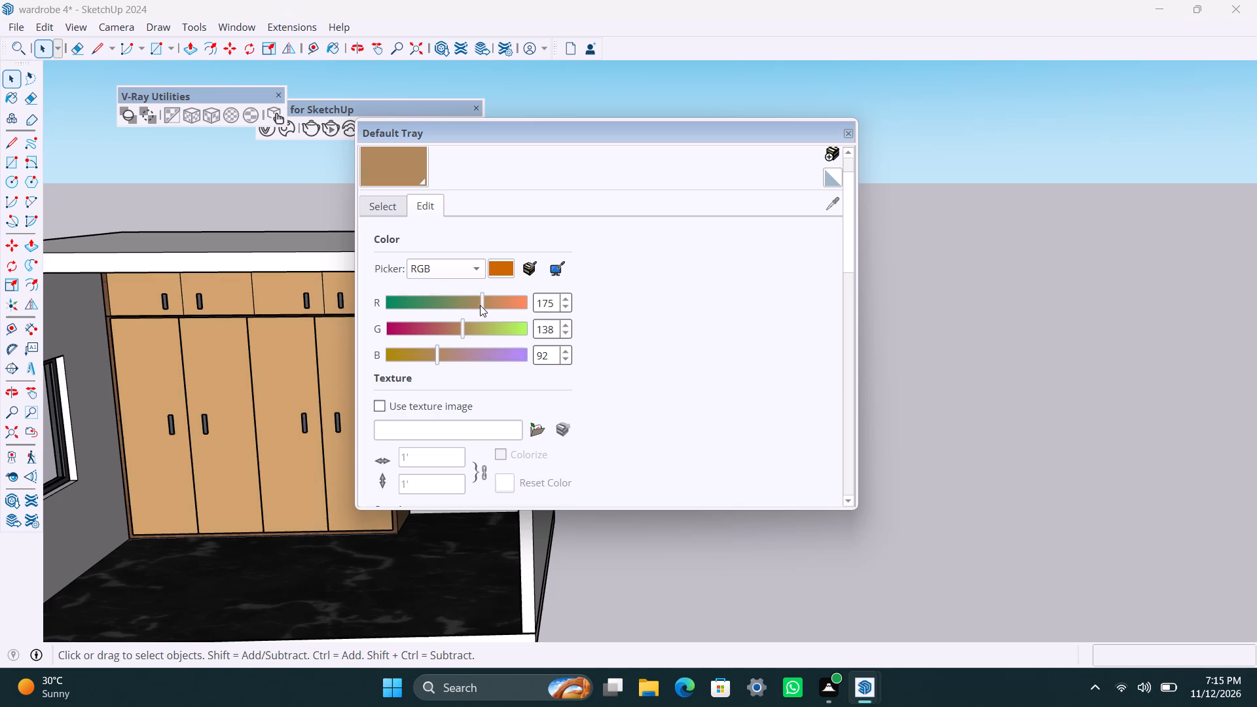
key(space)
key(ctrl+s)
Open the room wall group, select its connected interior faces, paint them mid grey from the Colors library, and close the group.
scroll(306, 524, down, 4)
scroll(246, 468, down, 3)
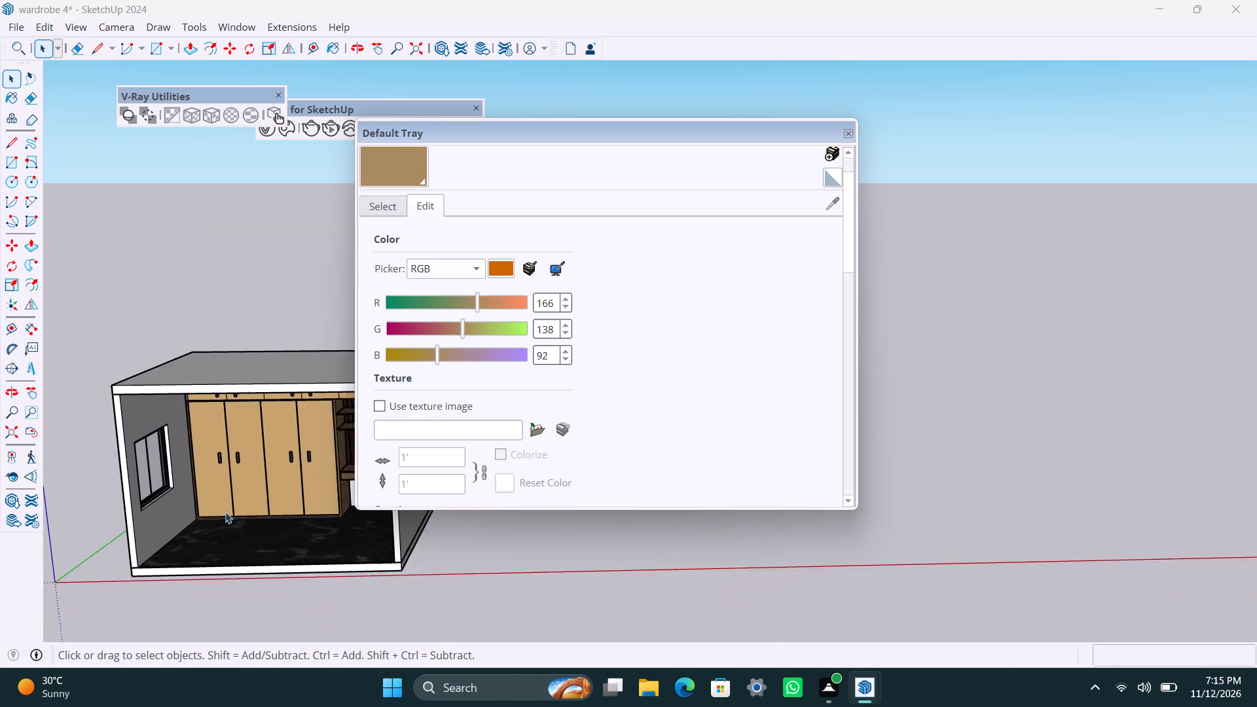
scroll(225, 512, up, 3)
middle_drag(224, 517, 244, 448)
scroll(175, 477, up, 3)
click(80, 524)
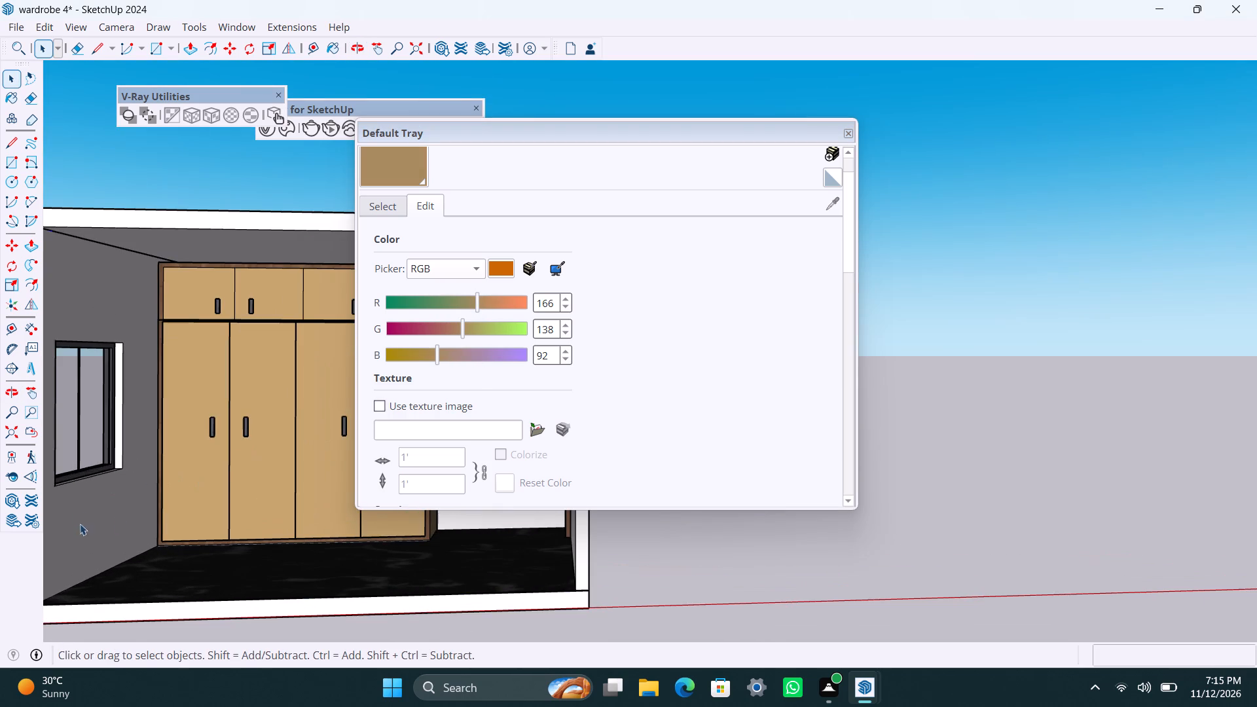
middle_drag(574, 388, 566, 369)
scroll(615, 382, down, 5)
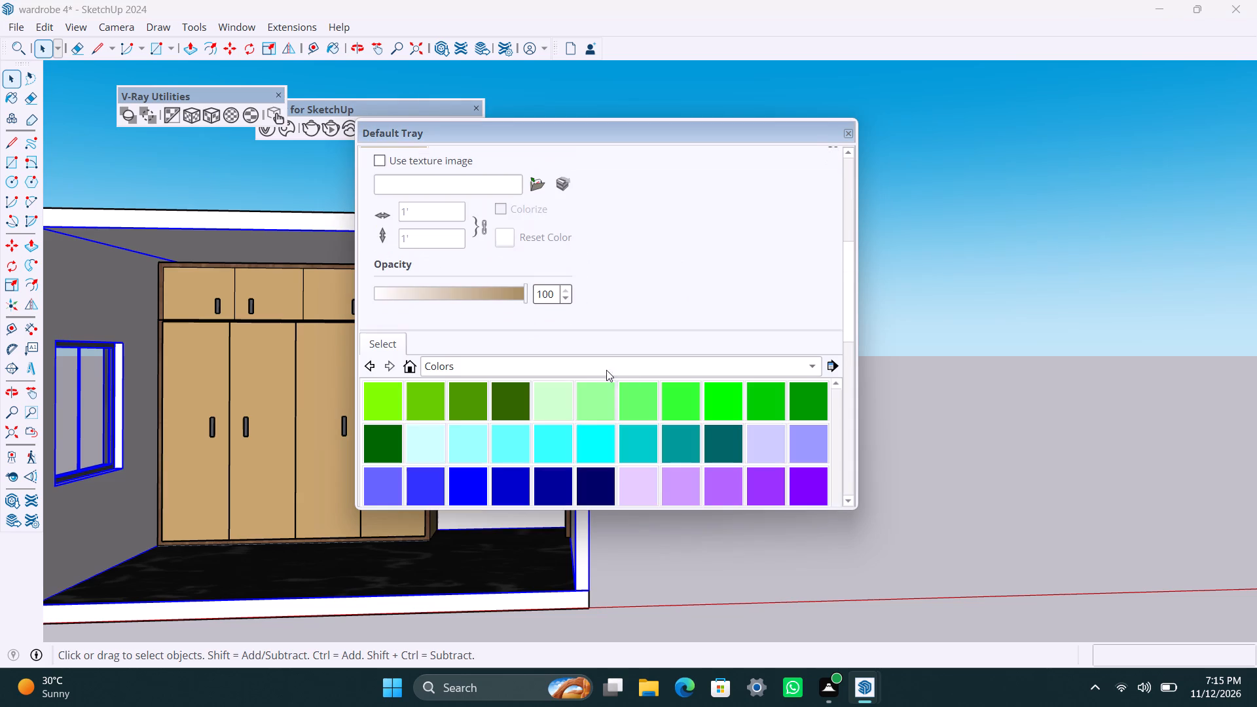
scroll(452, 431, down, 4)
triple_click(95, 523)
click(95, 523)
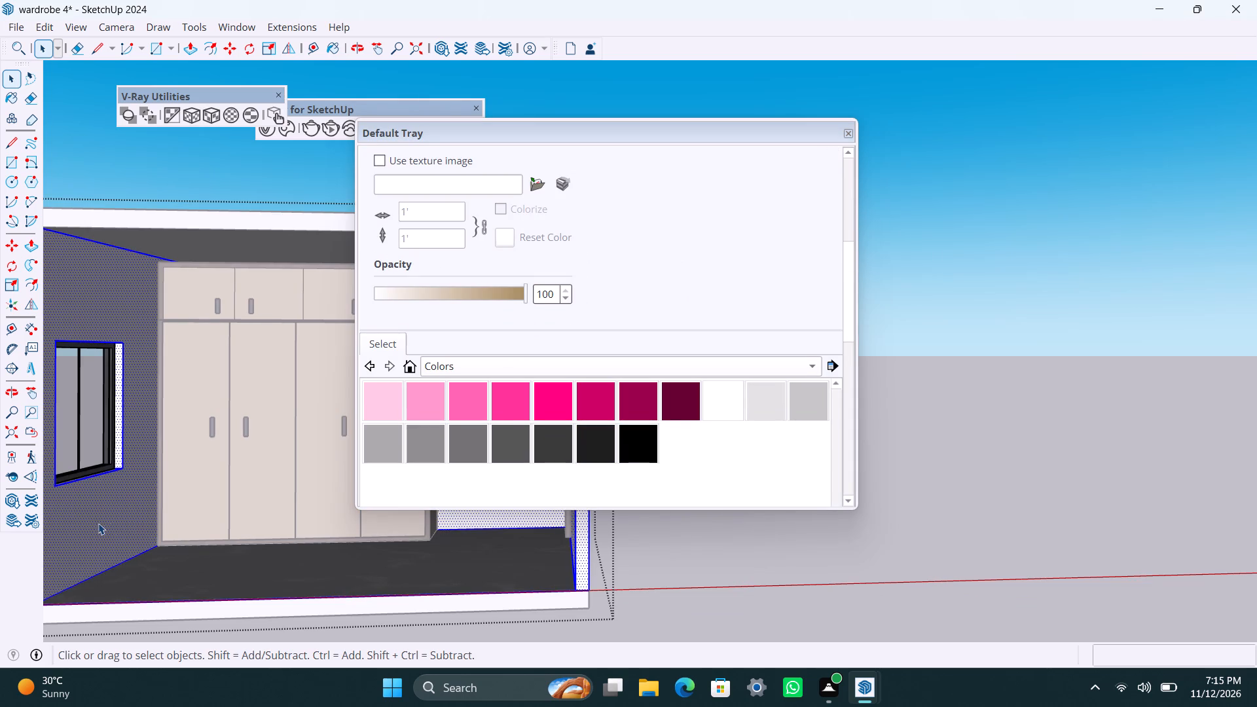
scroll(556, 406, down, 1)
scroll(566, 429, up, 2)
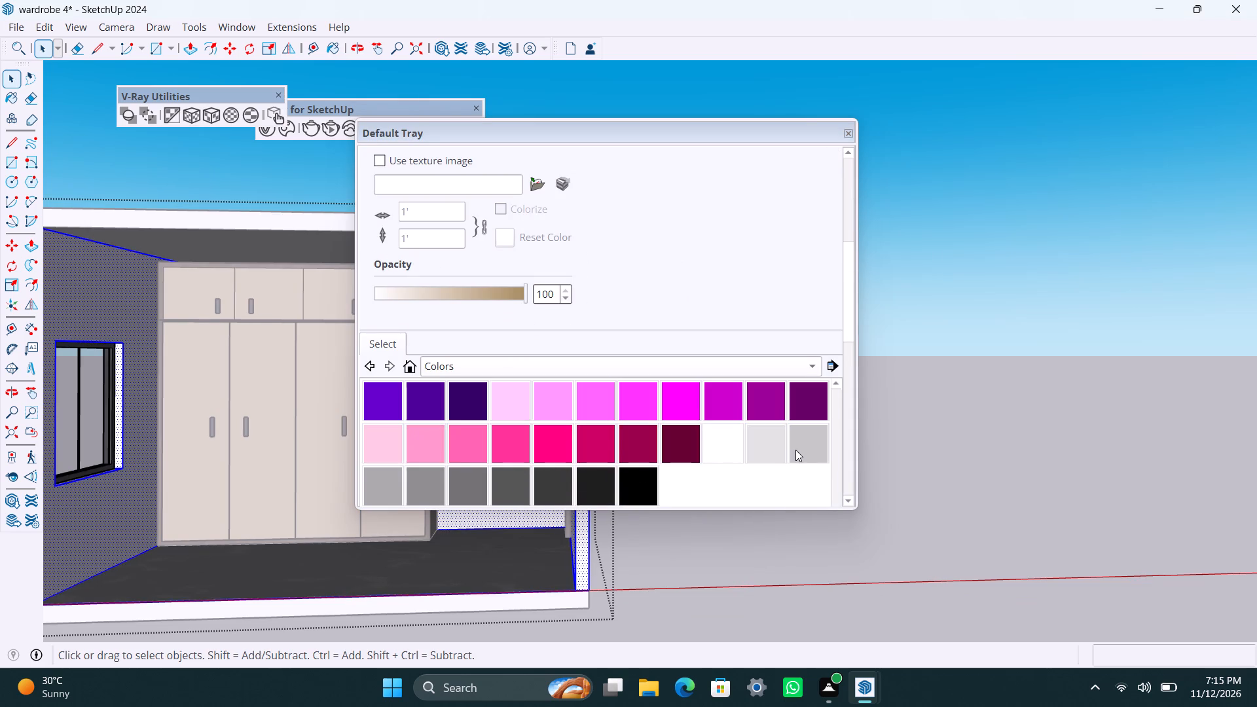
click(422, 488)
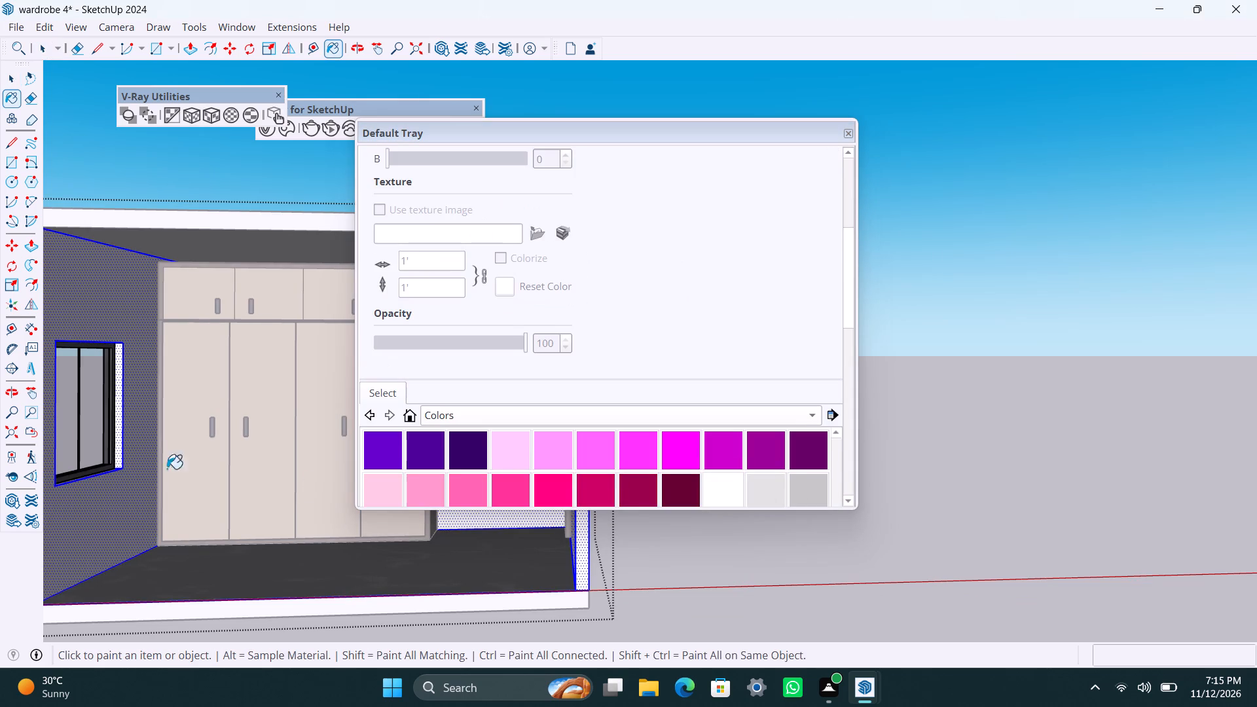
click(118, 545)
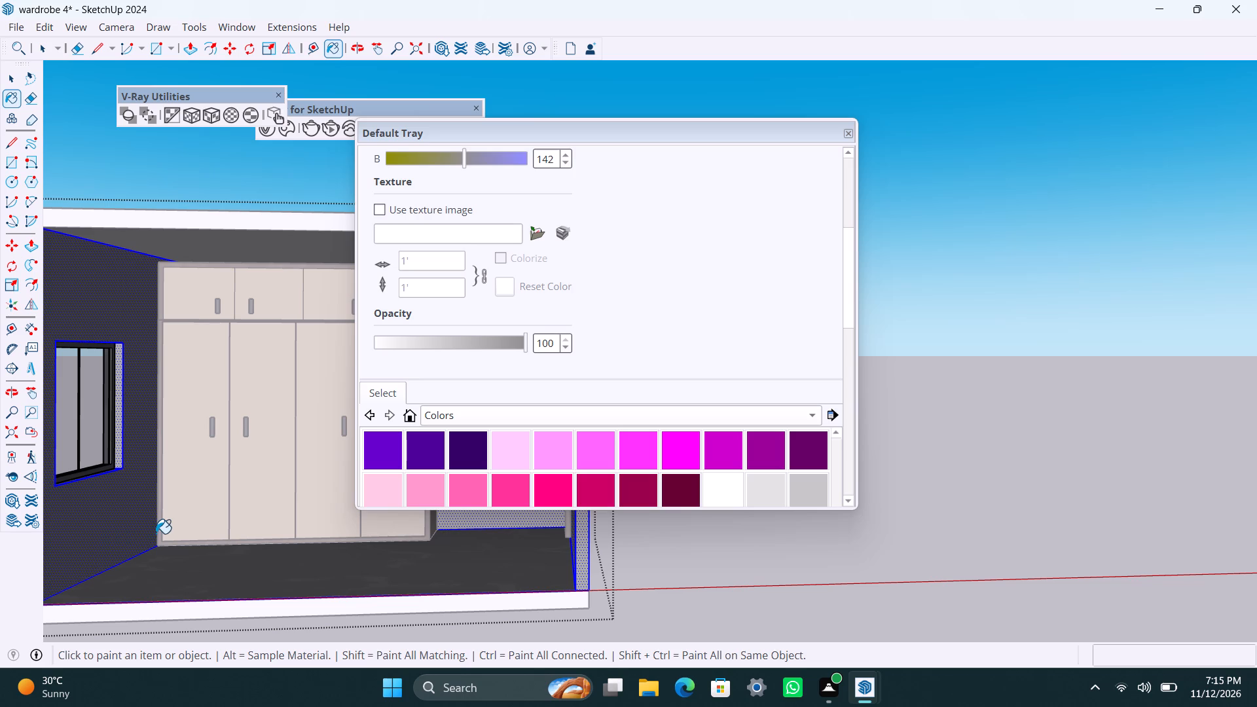
key(space)
click(932, 336)
Examine the repainted room walls together with the wardrobe from several angles.
scroll(150, 469, up, 1)
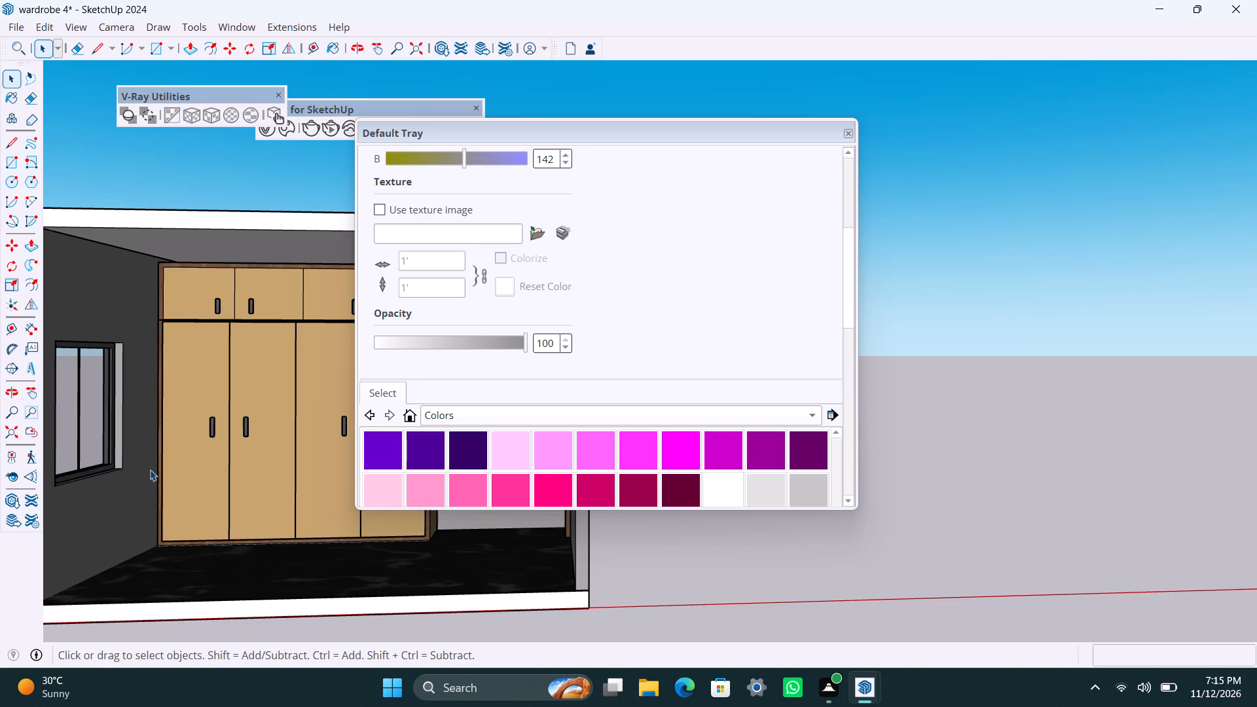
scroll(140, 417, down, 8)
scroll(158, 459, up, 2)
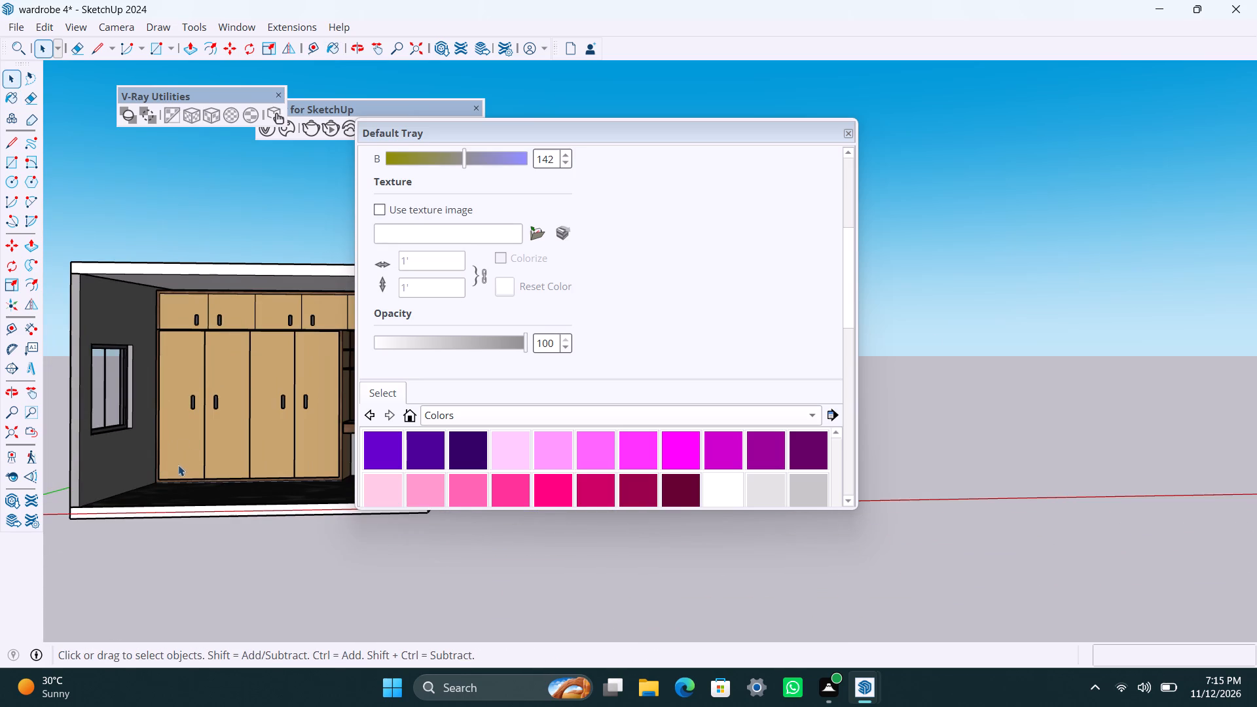
scroll(105, 382, up, 2)
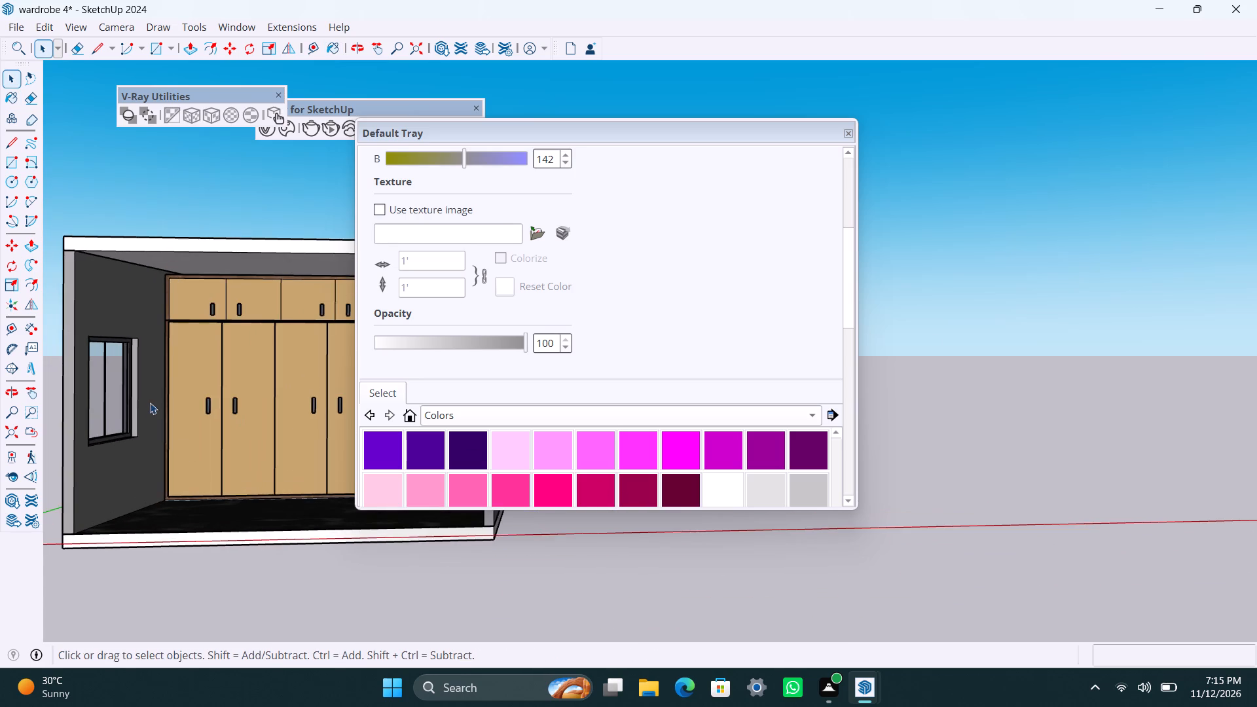
scroll(148, 405, up, 2)
middle_drag(261, 517, 270, 565)
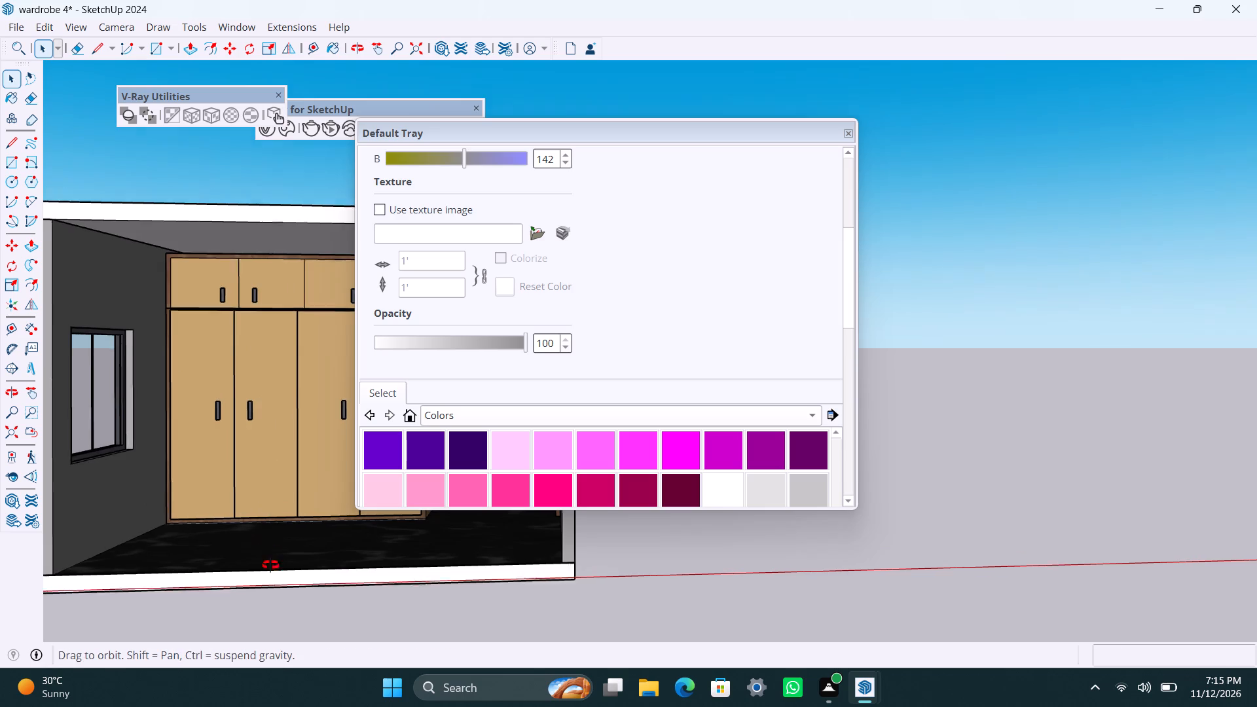
middle_drag(270, 565, 285, 524)
scroll(285, 524, down, 2)
shift+middle_drag(284, 526, 150, 540)
scroll(276, 513, up, 2)
middle_drag(295, 524, 305, 568)
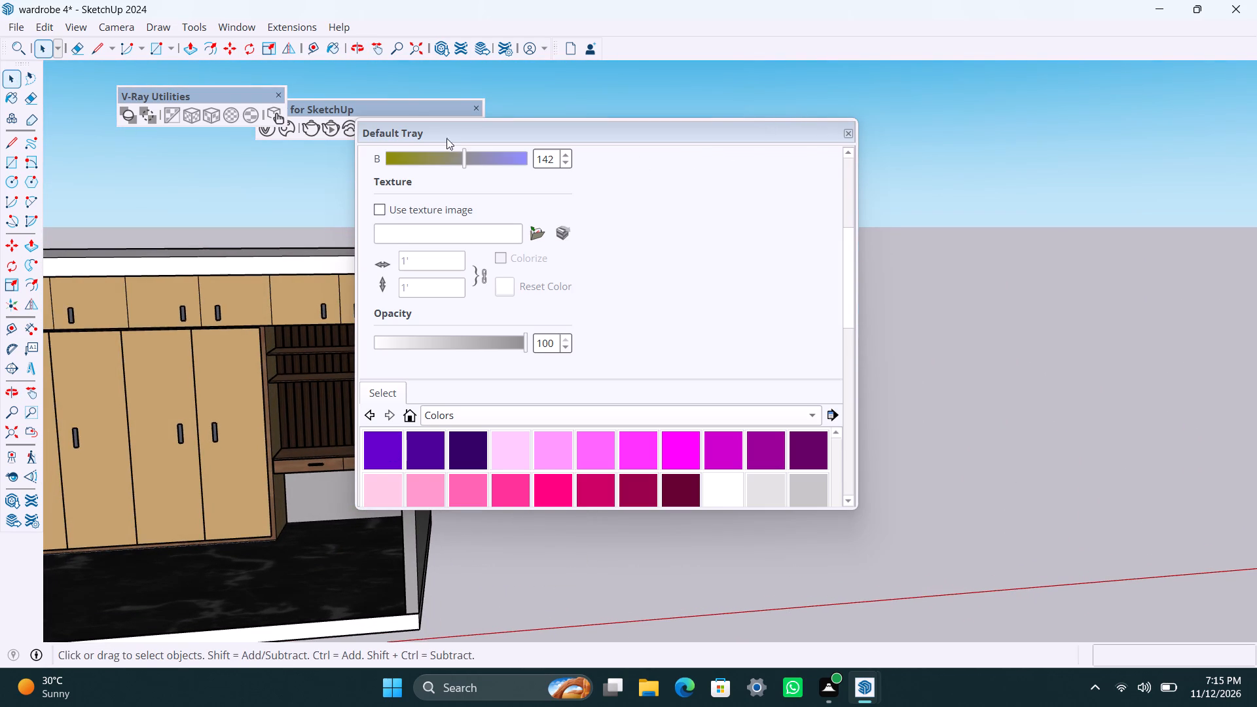
Close the Default Tray and examine the wardrobe's open shelves, side panels and desk niche for unpainted faces.
click(412, 124)
drag(847, 130, 847, 136)
scroll(413, 408, up, 2)
middle_drag(341, 420, 651, 356)
scroll(684, 399, up, 2)
middle_drag(642, 447, 623, 453)
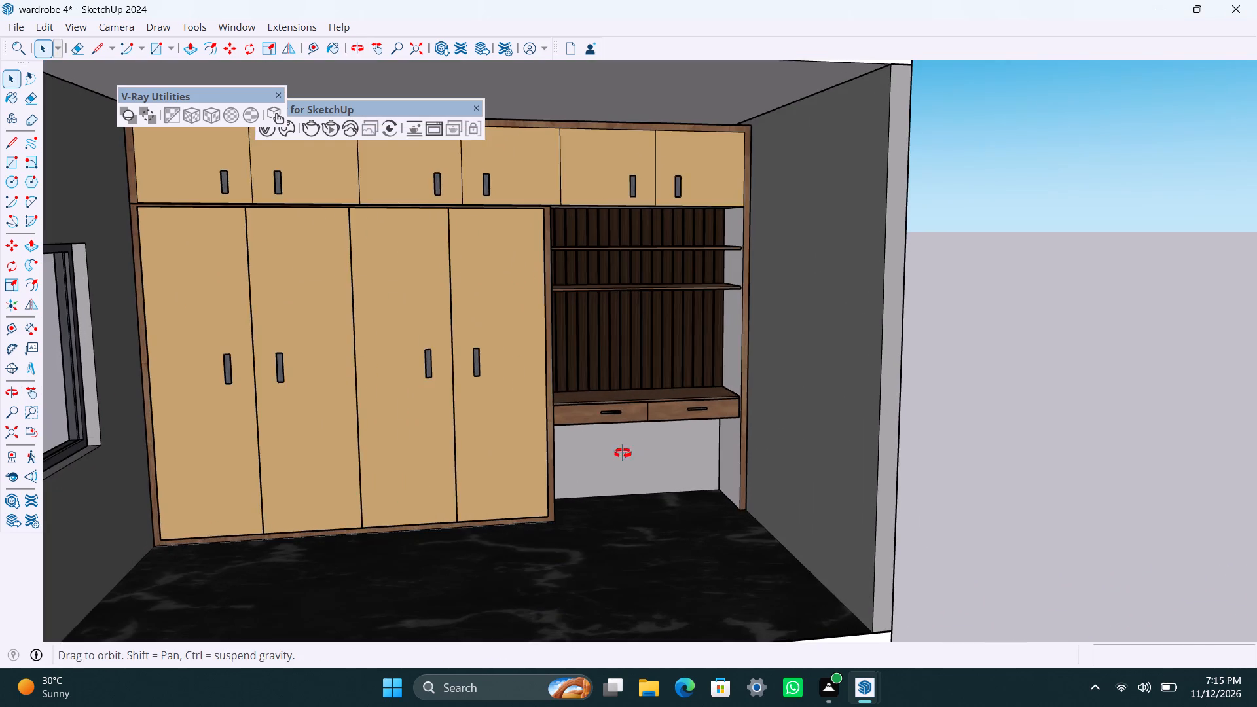
middle_drag(623, 453, 782, 452)
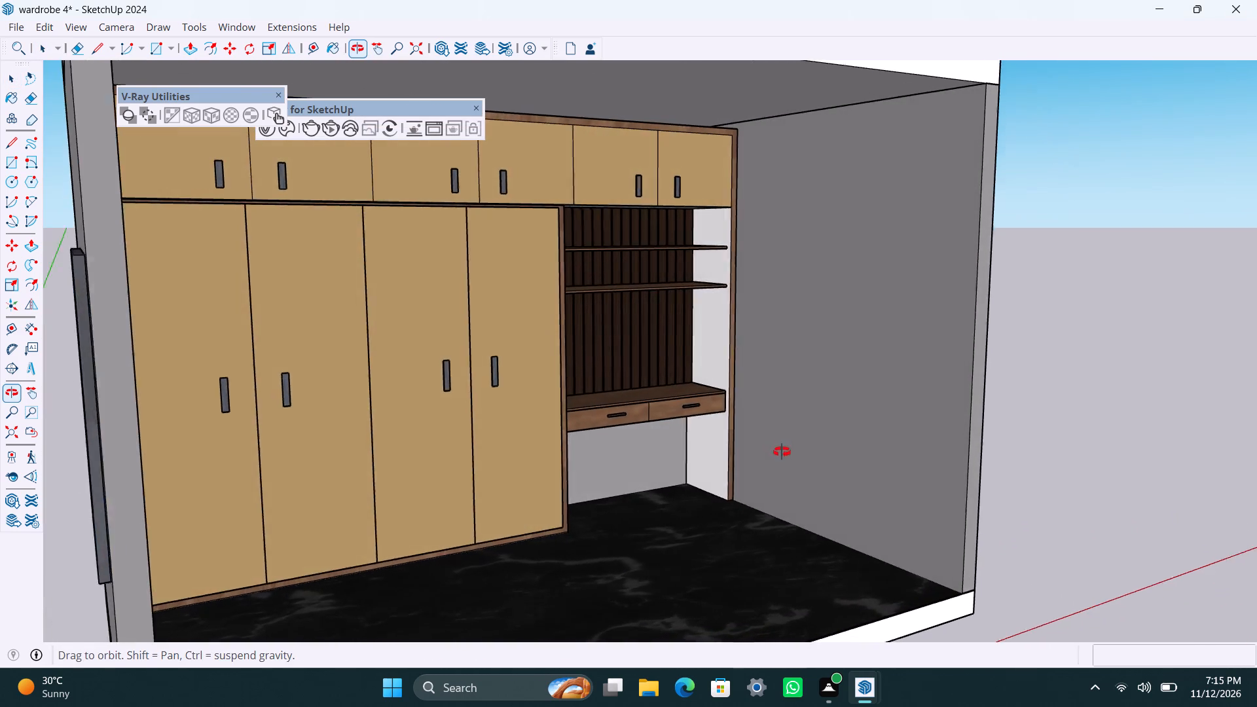
middle_drag(782, 452, 782, 448)
scroll(736, 372, up, 6)
middle_drag(672, 407, 342, 452)
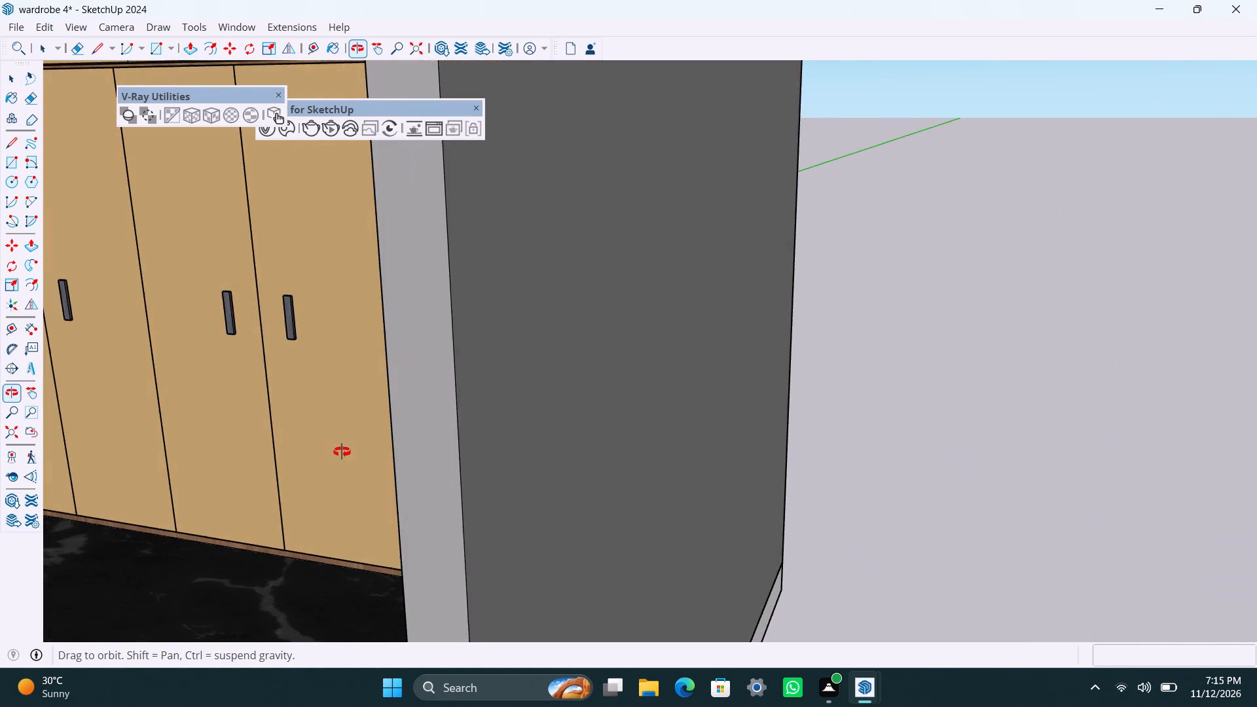
middle_drag(342, 452, 405, 448)
scroll(411, 387, up, 3)
click(403, 357)
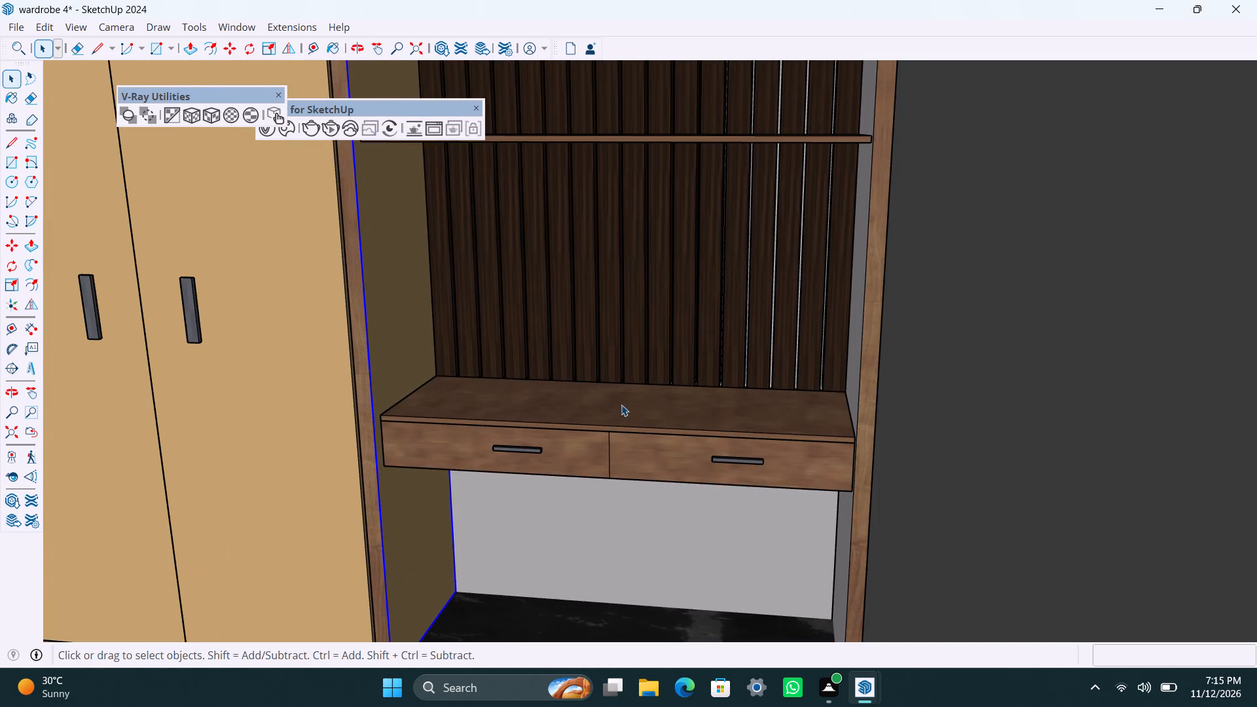
scroll(621, 422, down, 4)
middle_drag(625, 463, 746, 376)
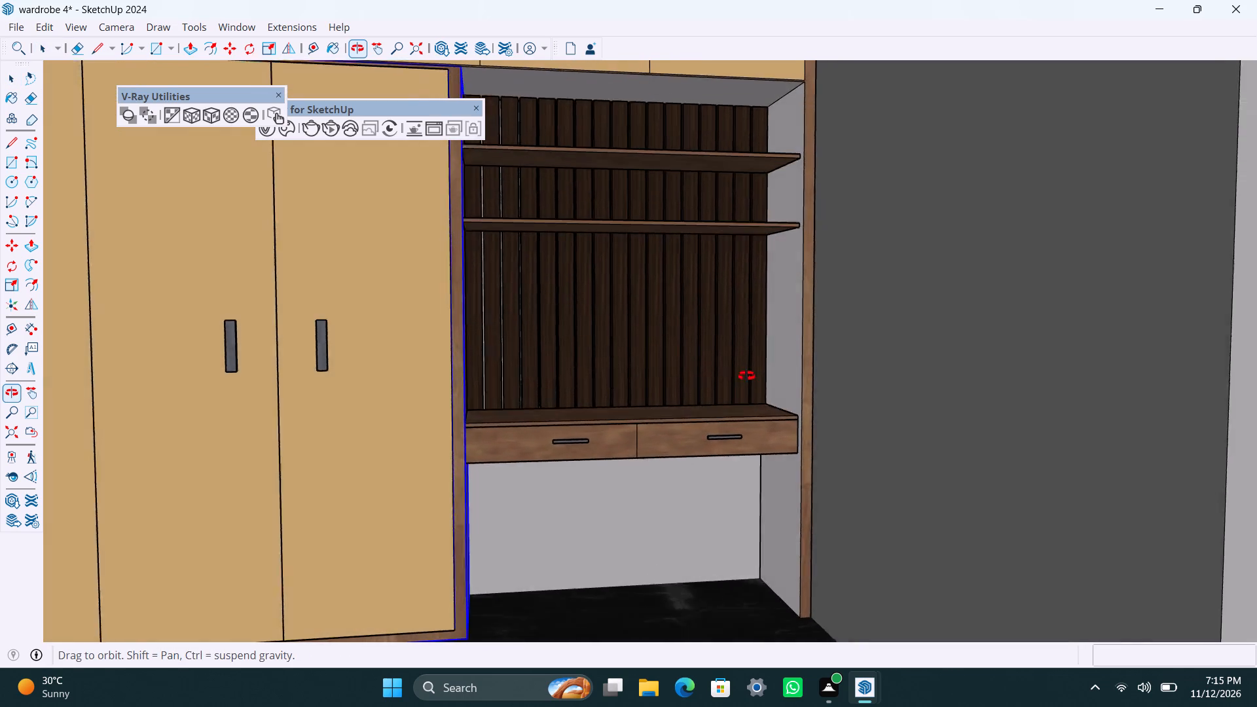
middle_drag(746, 376, 659, 268)
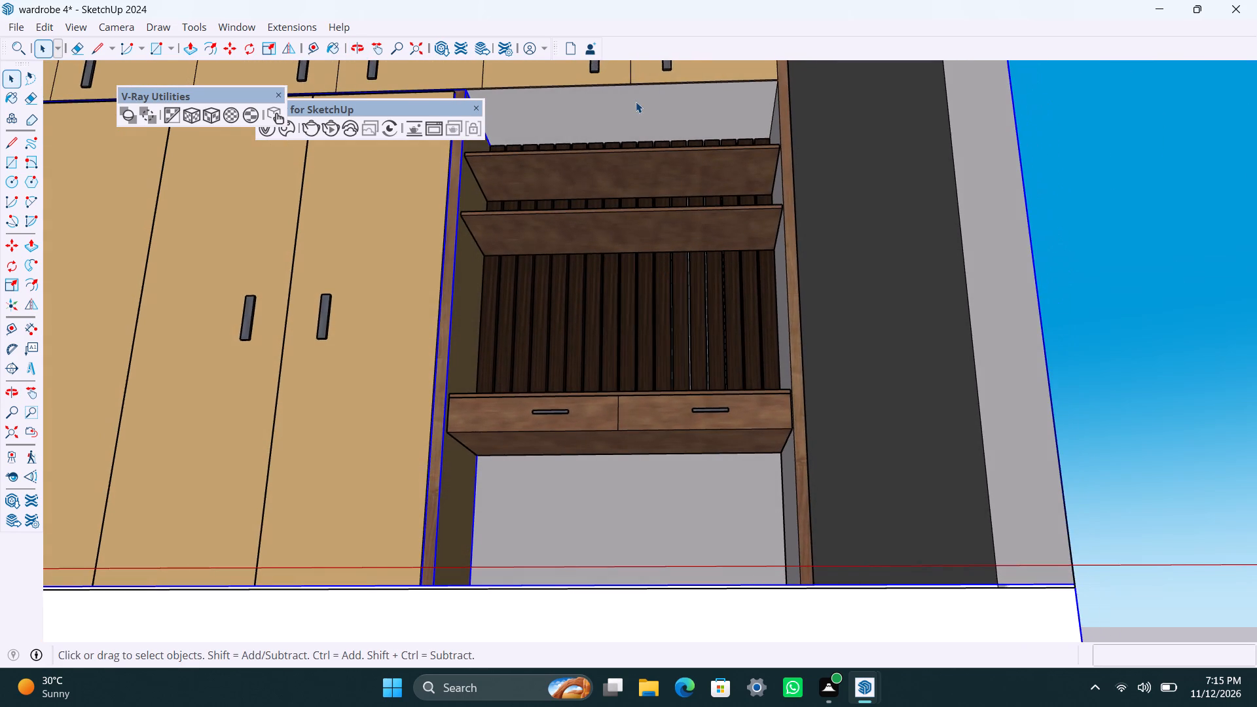
Open the wardrobe group, apply Flooring Parquet Parallel E01 120cm to the back panel above the niche shelves, and adjust its V-Ray texture projection.
scroll(635, 101, up, 2)
click(633, 103)
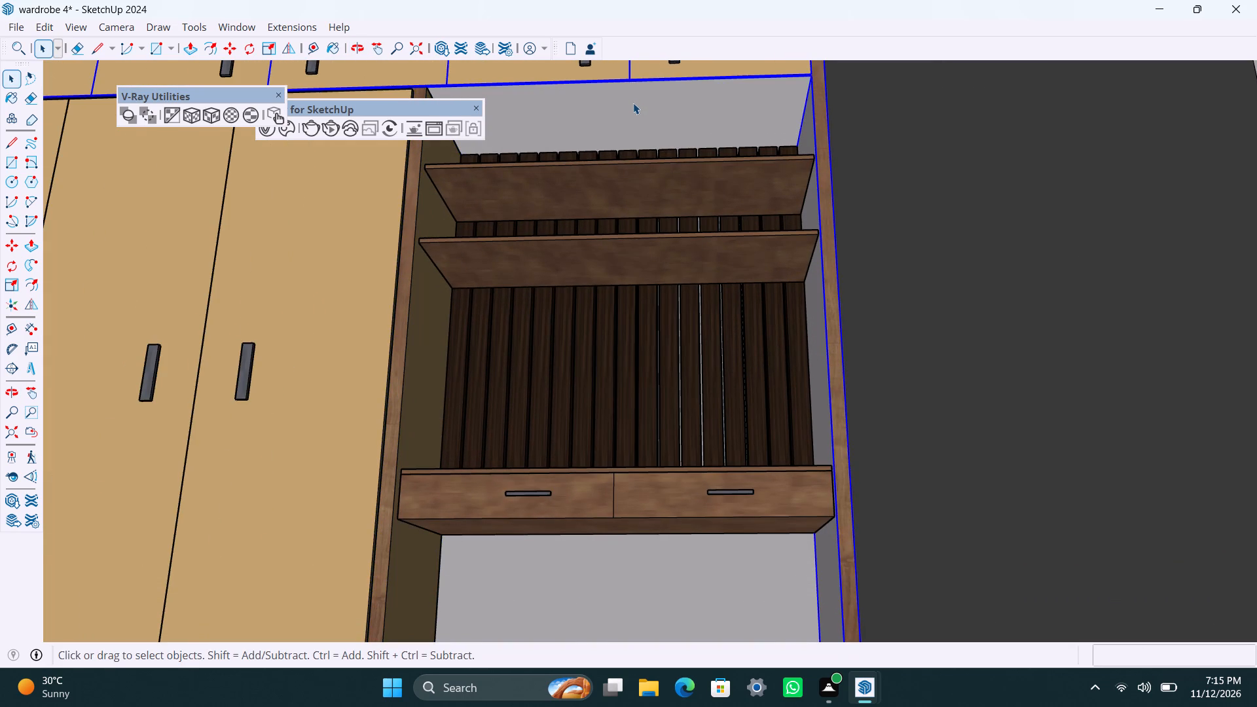
click(633, 103)
double_click(633, 103)
click(633, 103)
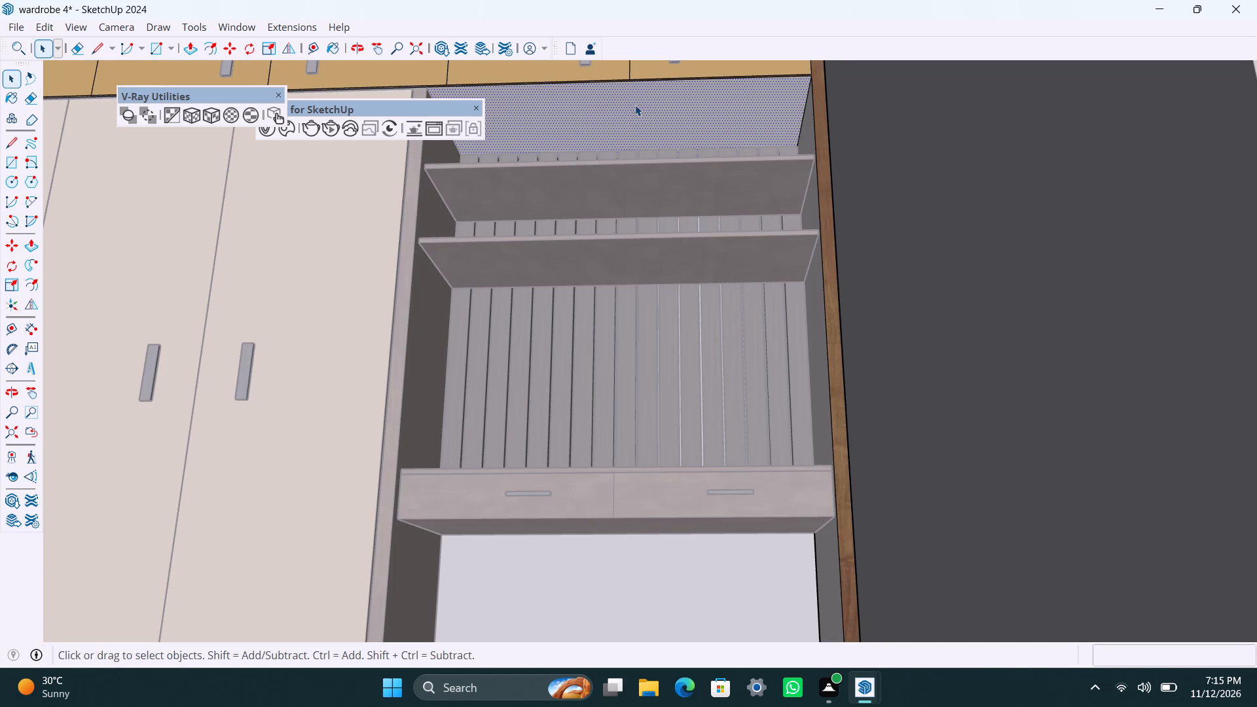
scroll(674, 225, up, 1)
middle_drag(675, 317, 620, 516)
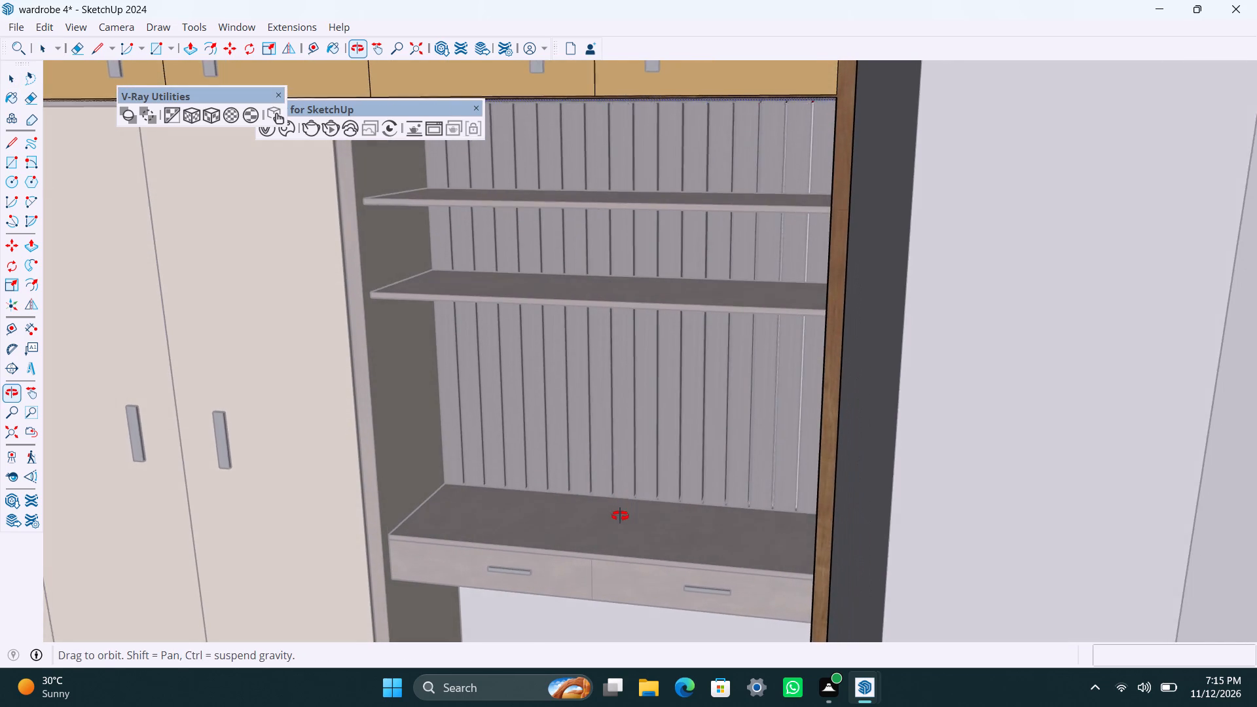
middle_drag(620, 516, 759, 554)
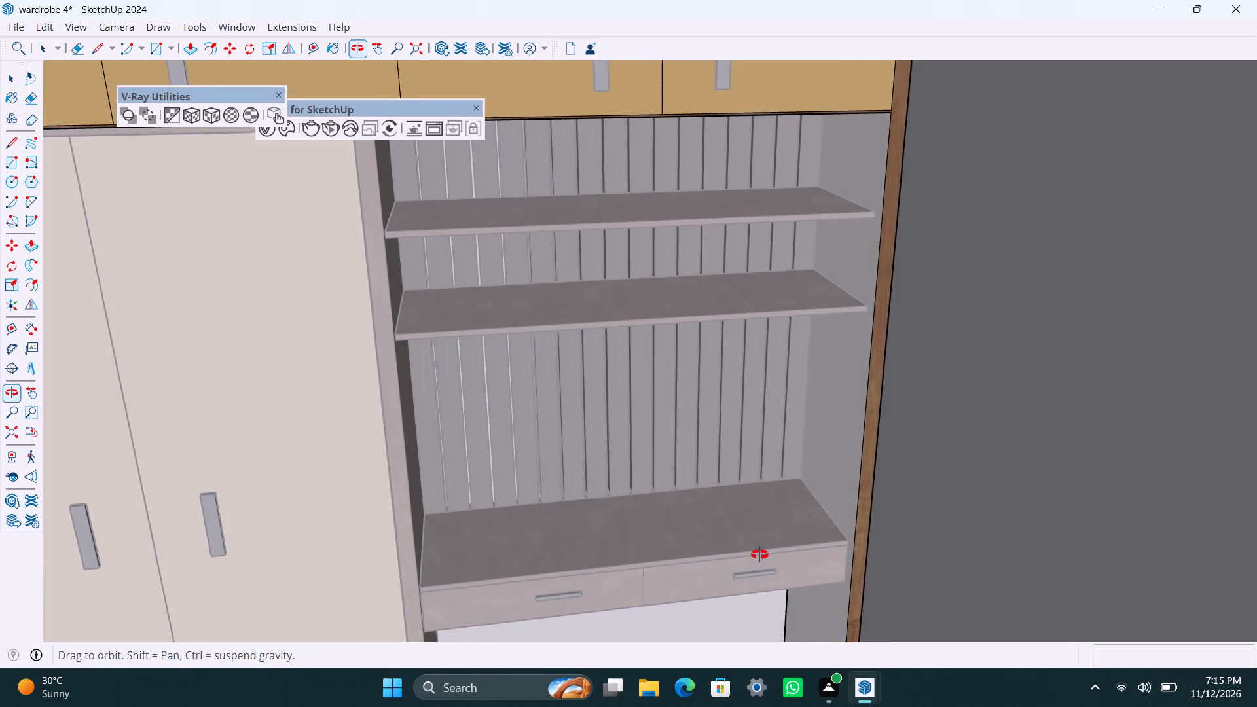
middle_drag(759, 554, 697, 555)
scroll(695, 466, down, 2)
scroll(679, 405, up, 2)
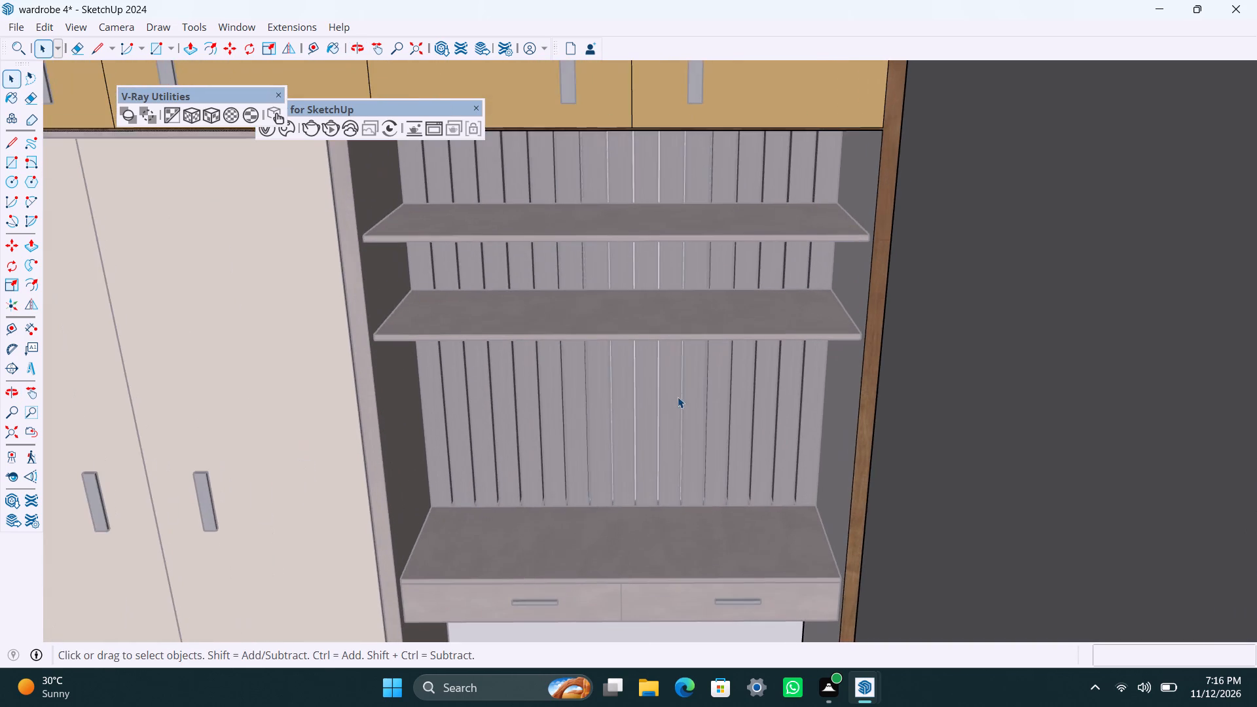
middle_drag(676, 390, 663, 190)
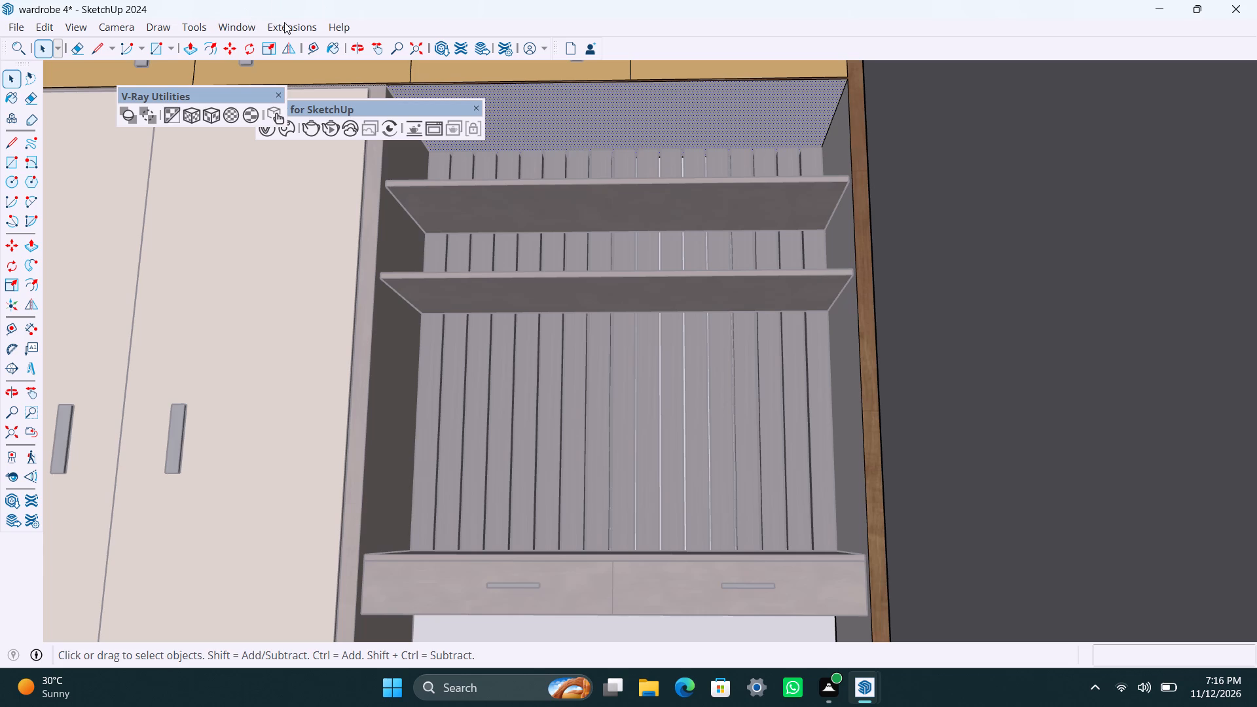
click(273, 137)
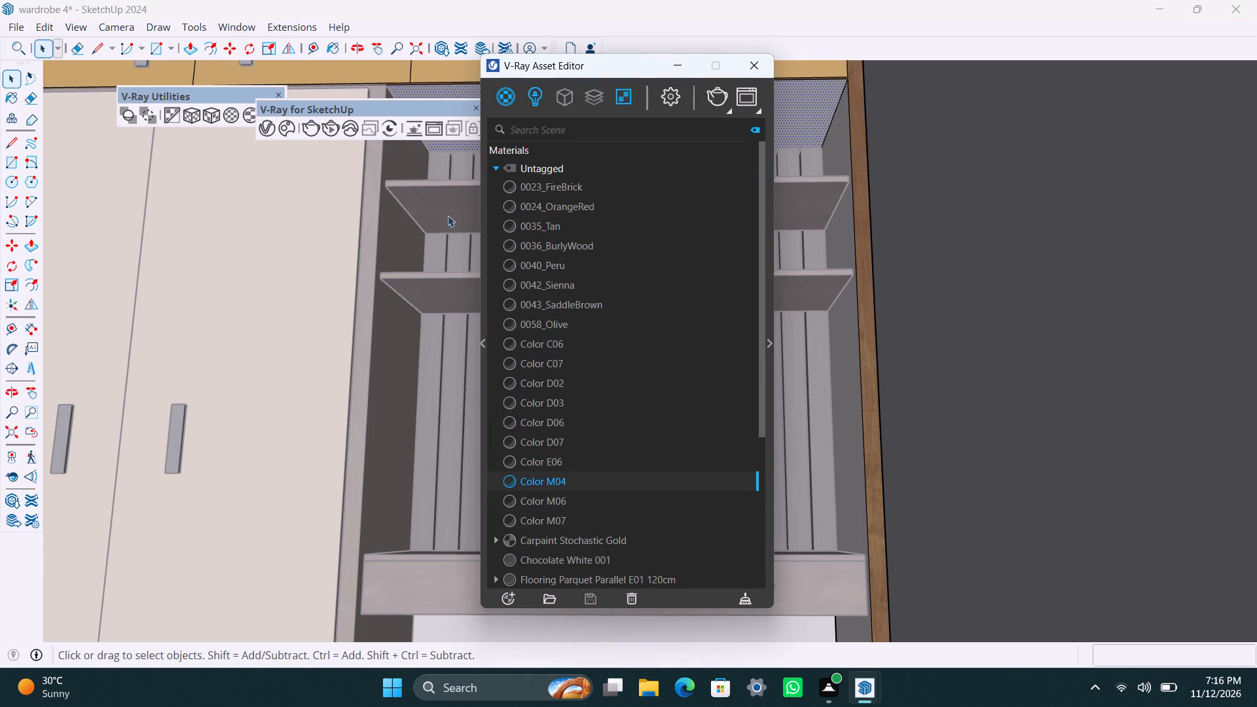
scroll(572, 517, down, 2)
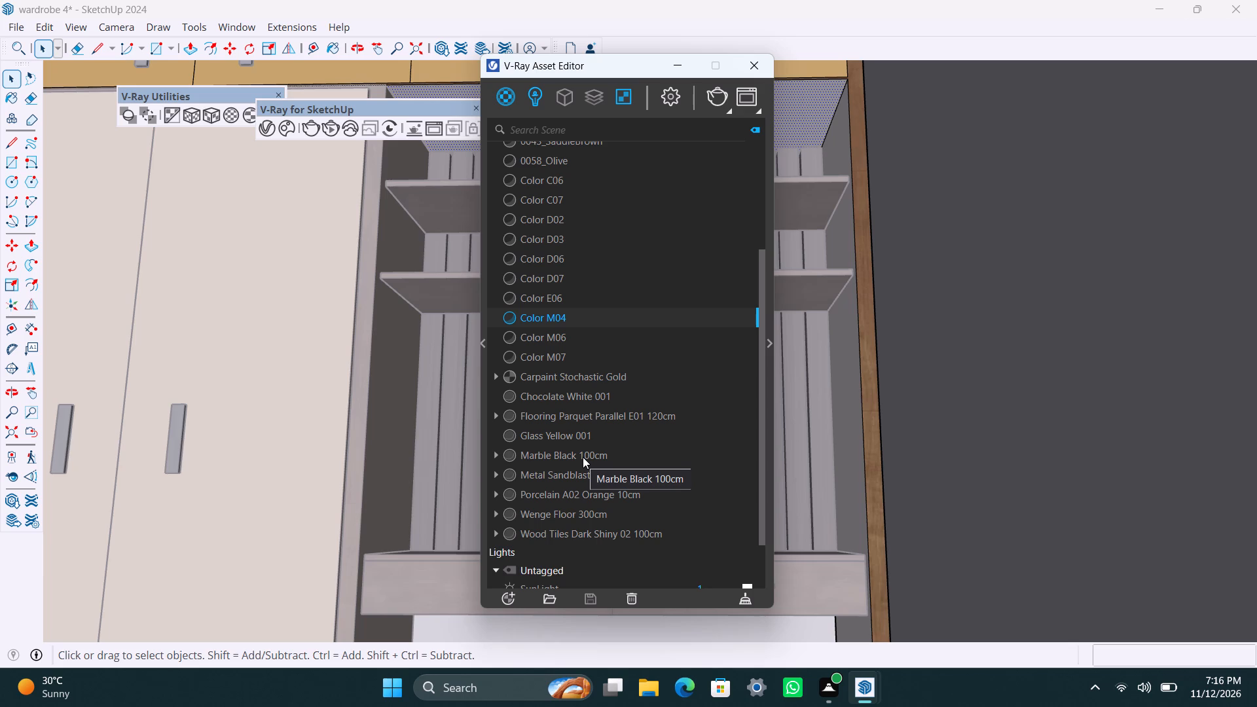
click(570, 415)
right_click(570, 416)
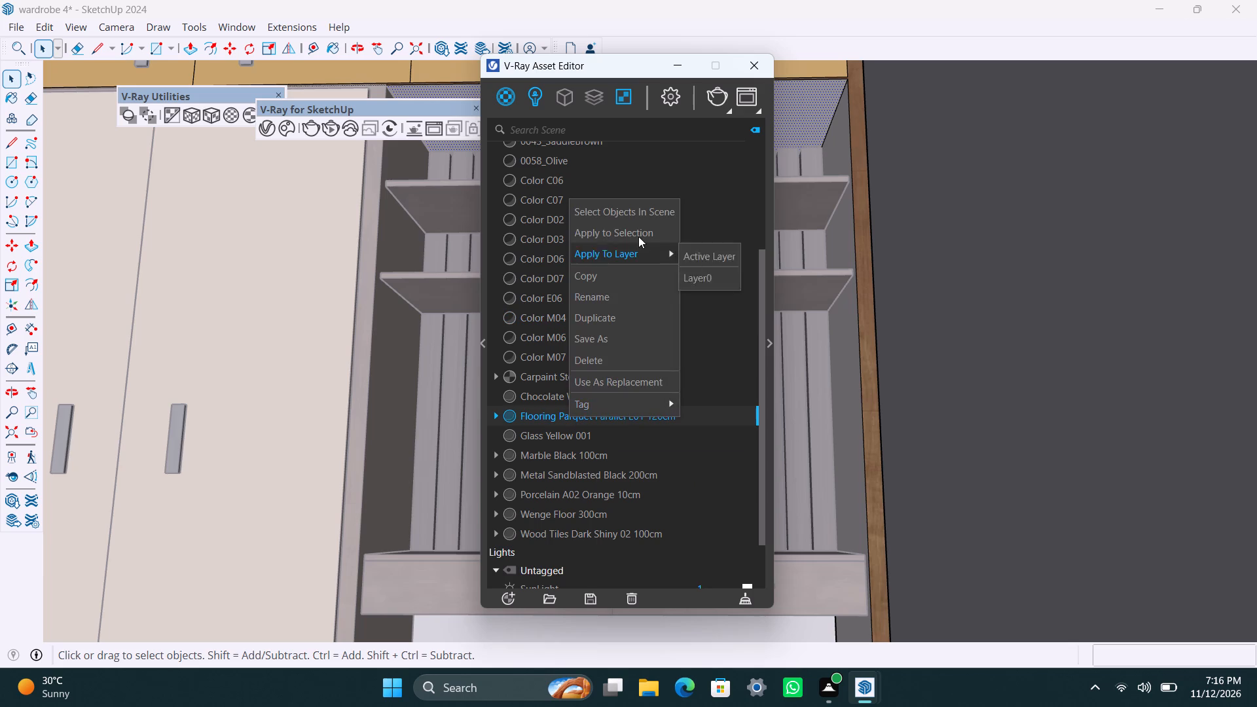
click(638, 236)
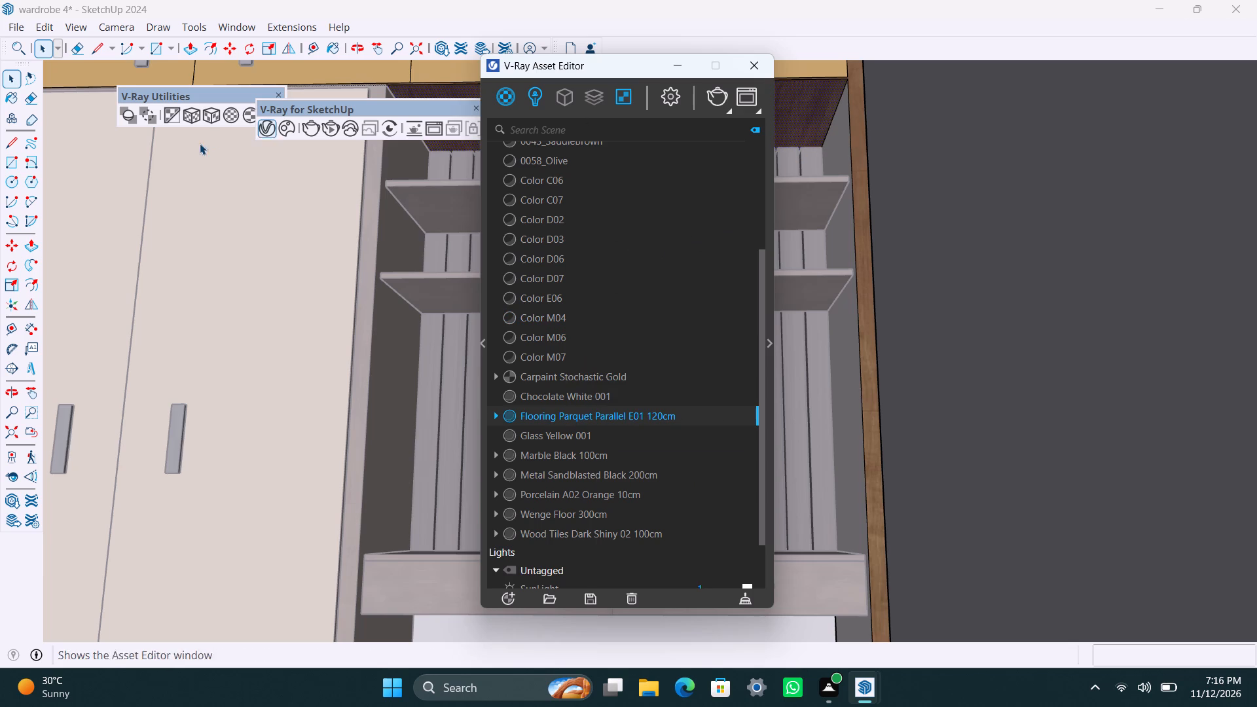
click(215, 109)
Apply Flooring Parquet Parallel E01 120cm to the niche's right inner side panel, adjust its texture projection, and close the wardrobe group.
click(843, 149)
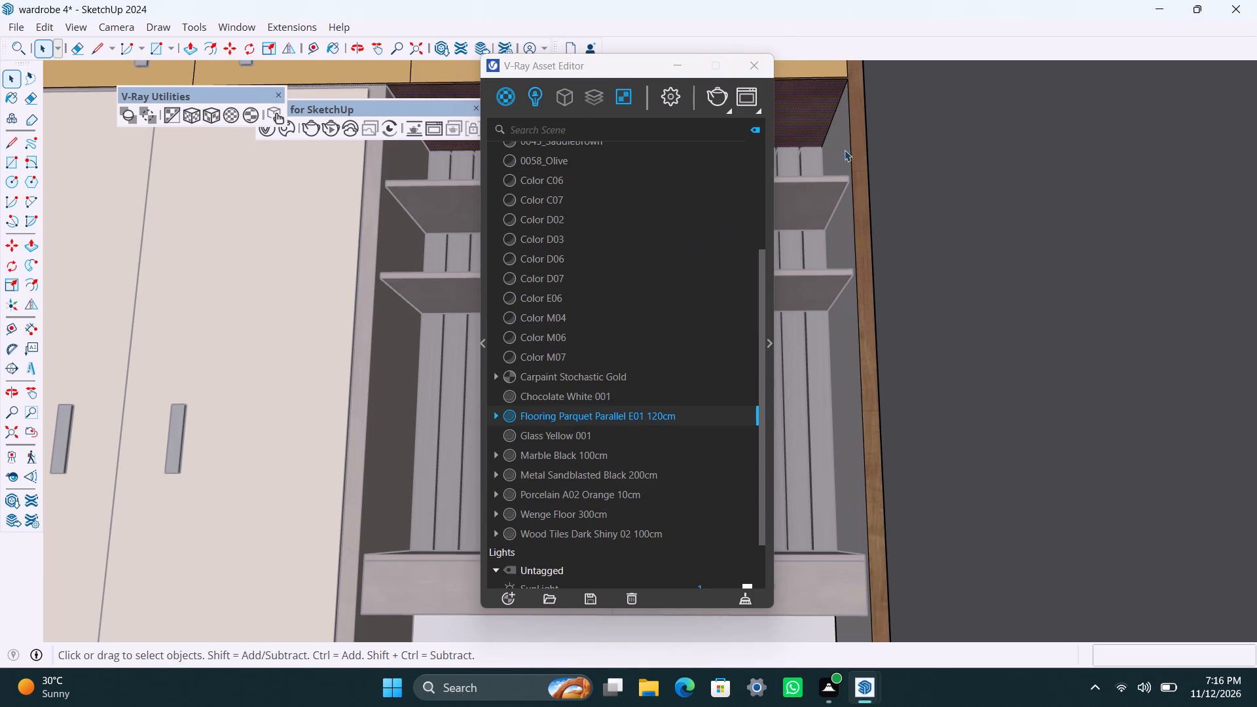
right_click(626, 417)
click(679, 234)
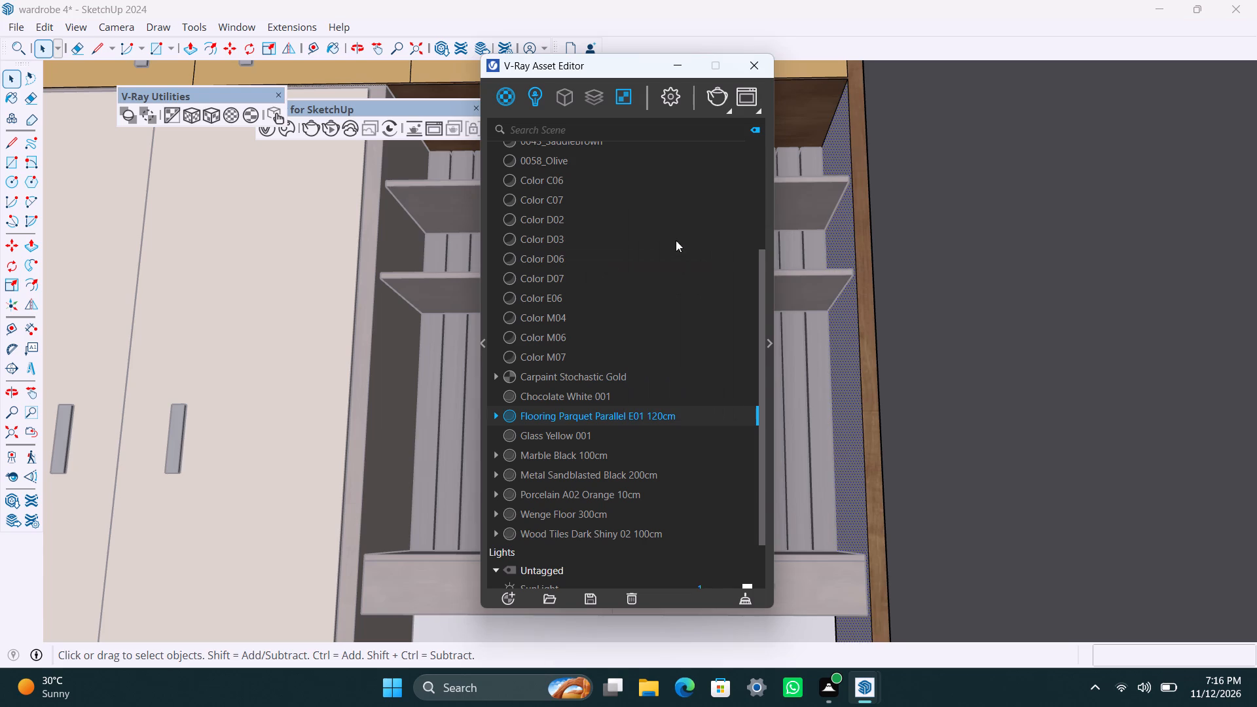
click(216, 111)
click(926, 234)
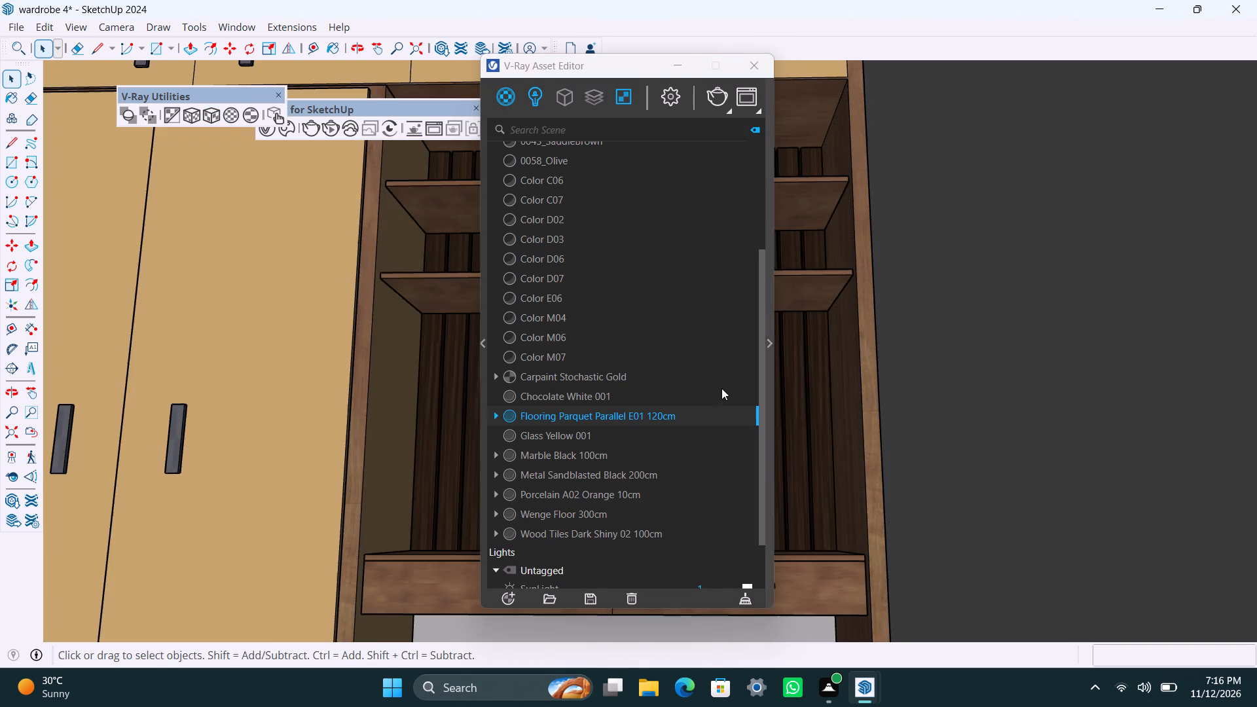
Save the wardrobe 4 model.
scroll(714, 390, down, 8)
scroll(822, 244, down, 3)
middle_drag(865, 353, 825, 480)
click(1070, 418)
scroll(801, 486, down, 3)
middle_drag(825, 483, 958, 487)
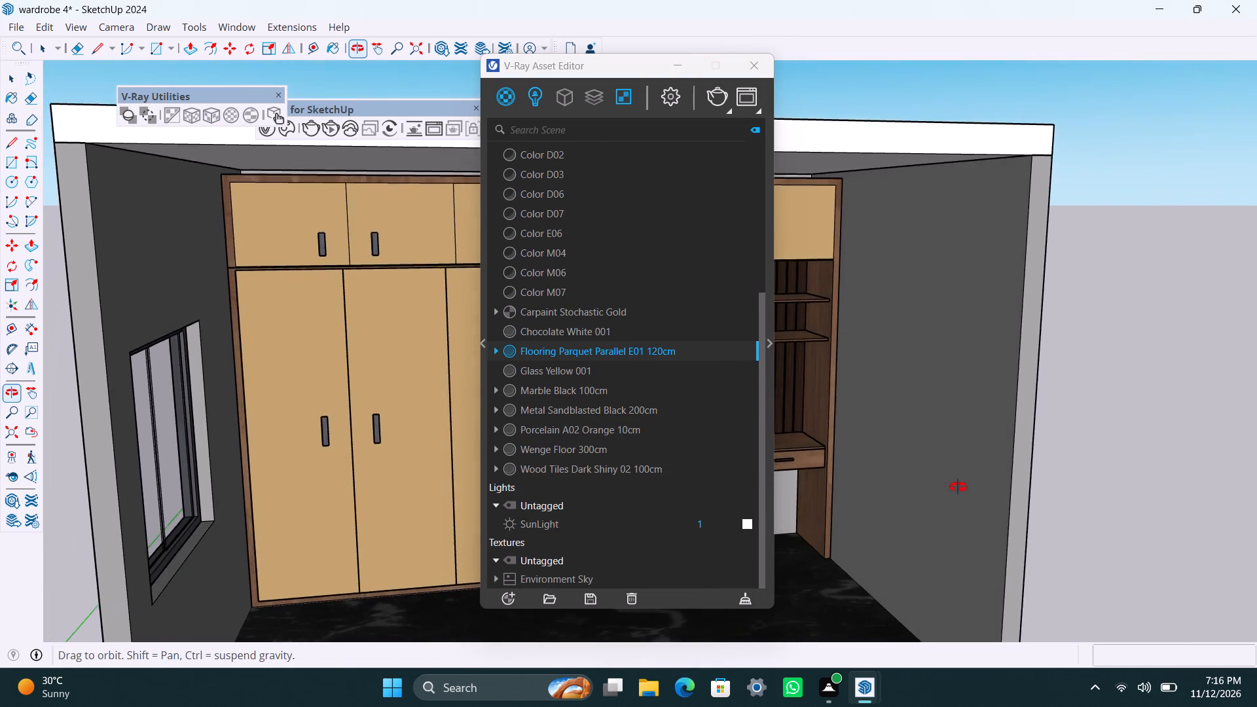
middle_drag(958, 487, 895, 506)
key(ctrl+s)
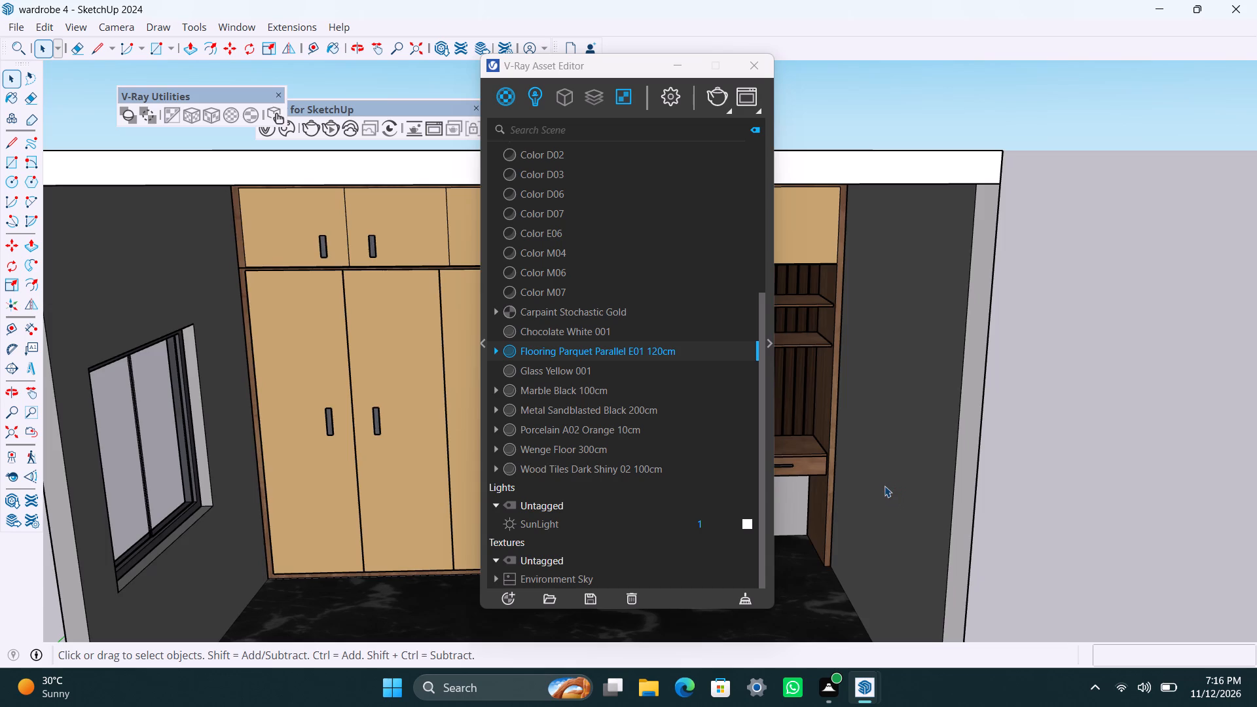
Minimise the V-Ray Asset Editor, open the room's ceiling slab group, and select its top face.
scroll(877, 488, down, 3)
shift+middle_drag(874, 492, 789, 462)
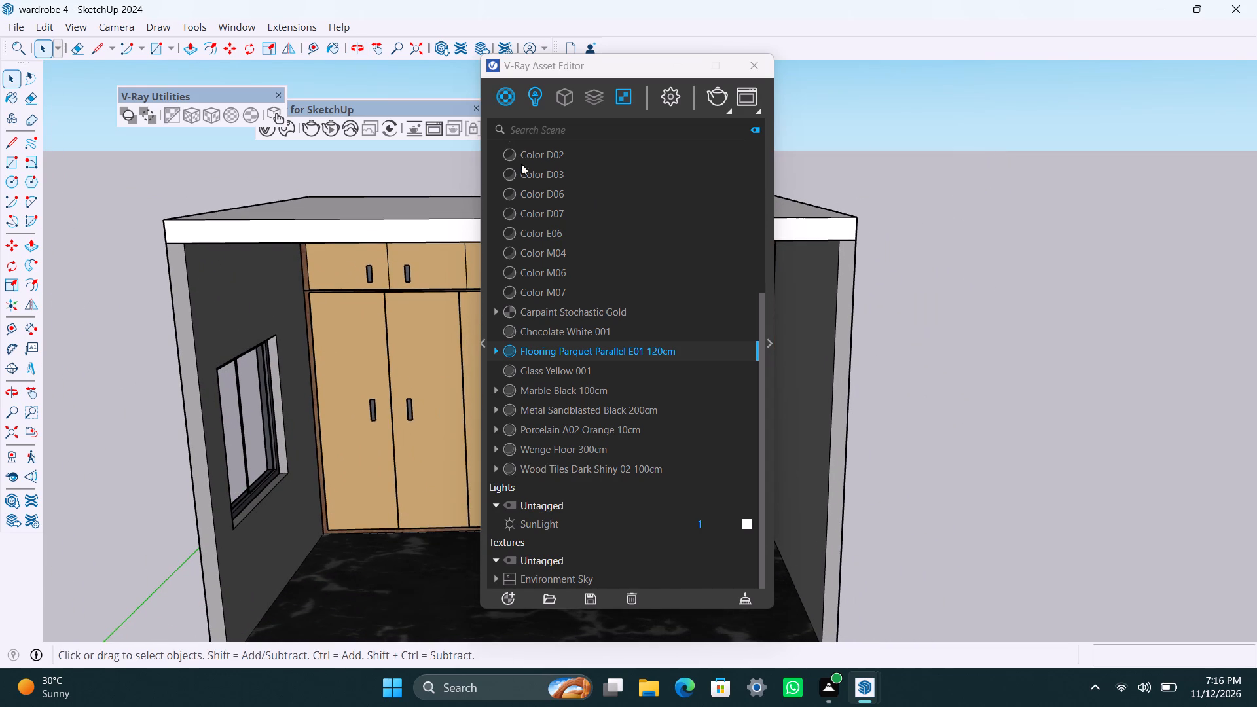
click(673, 65)
scroll(417, 261, up, 2)
middle_drag(579, 226, 484, 499)
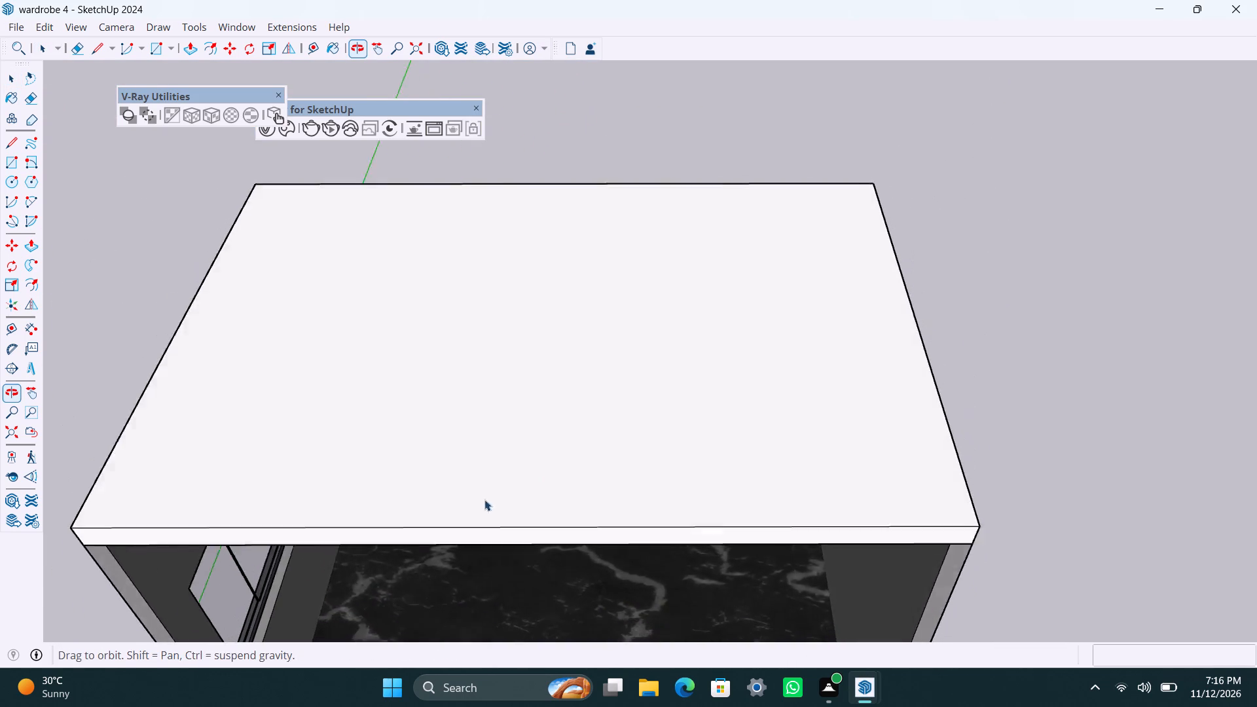
middle_drag(484, 499, 508, 496)
click(287, 441)
double_click(212, 465)
click(211, 464)
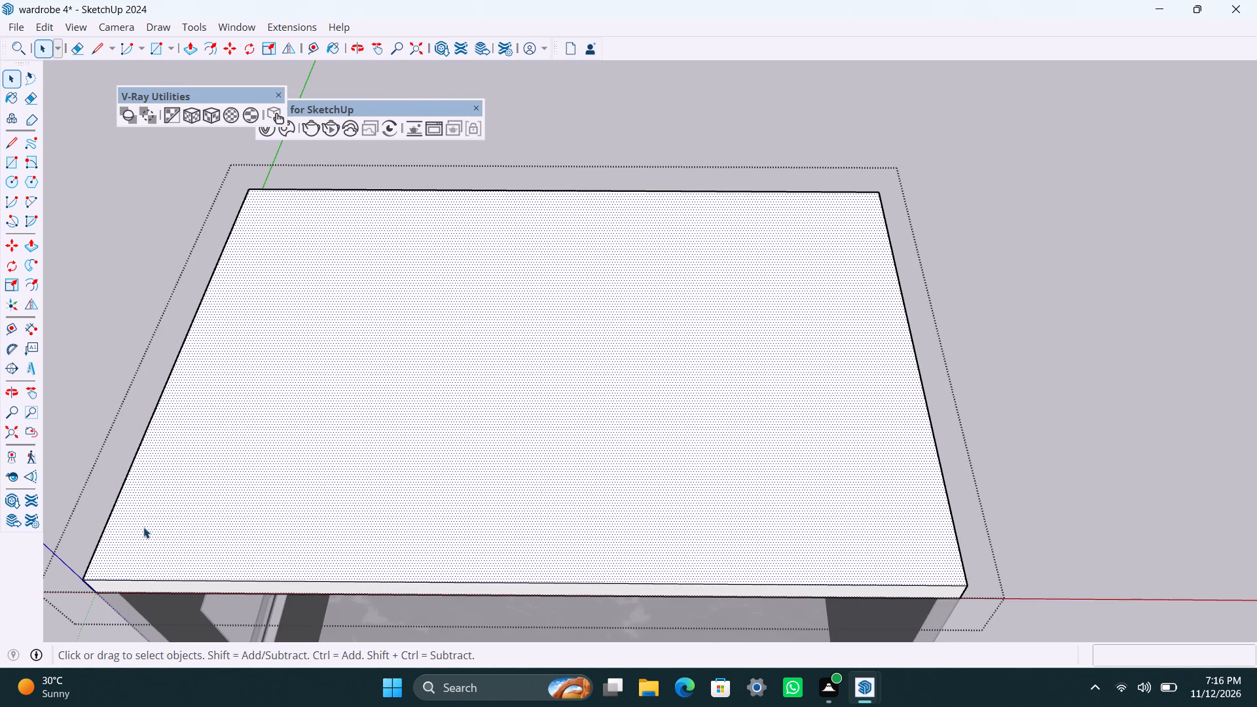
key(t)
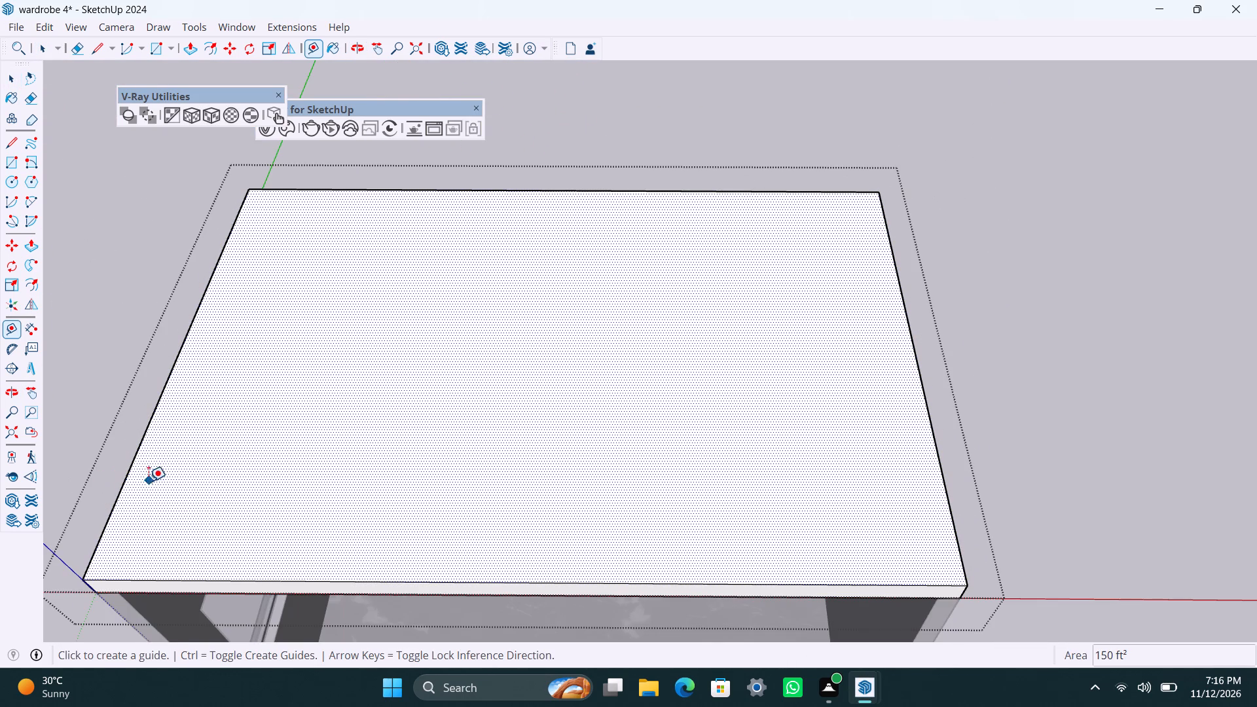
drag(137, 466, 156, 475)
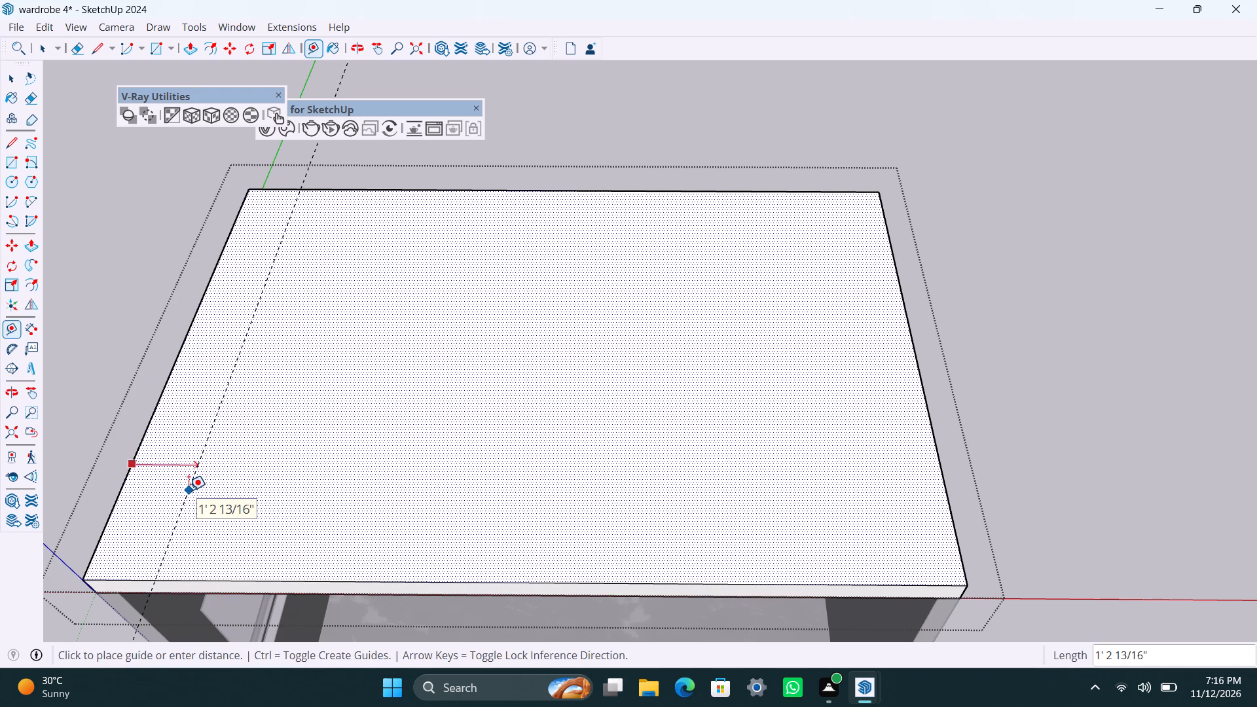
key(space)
Offset the outline of the ceiling slab's top face inward by 4.5".
key(f)
click(173, 503)
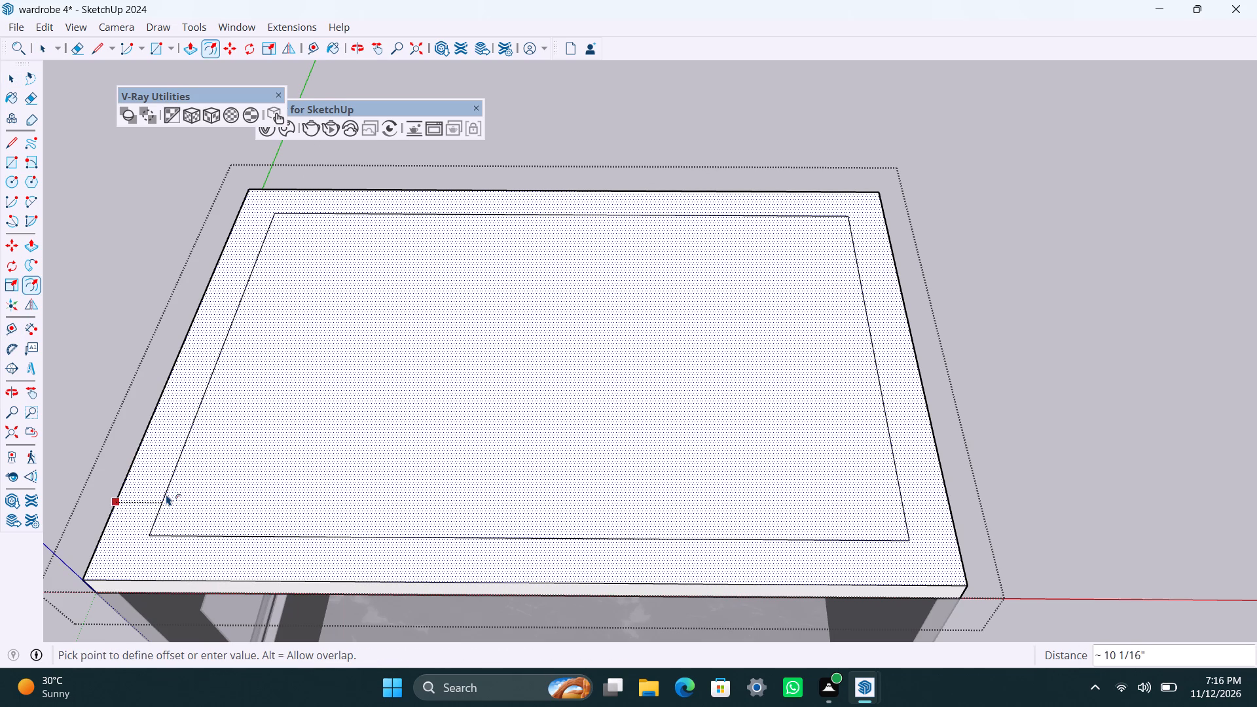
text(4.5")
key(Return)
key(space)
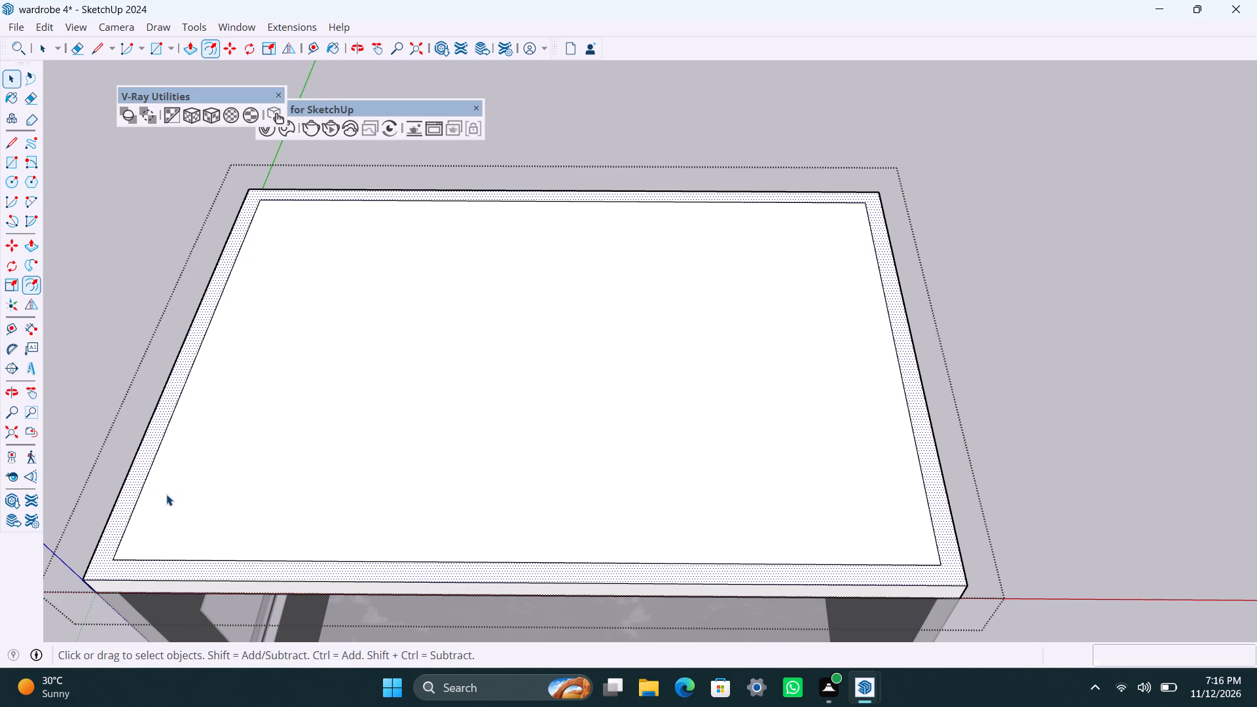
Place guides 1'6" inward from the left and front edges of the offset outline on the ceiling slab.
click(228, 496)
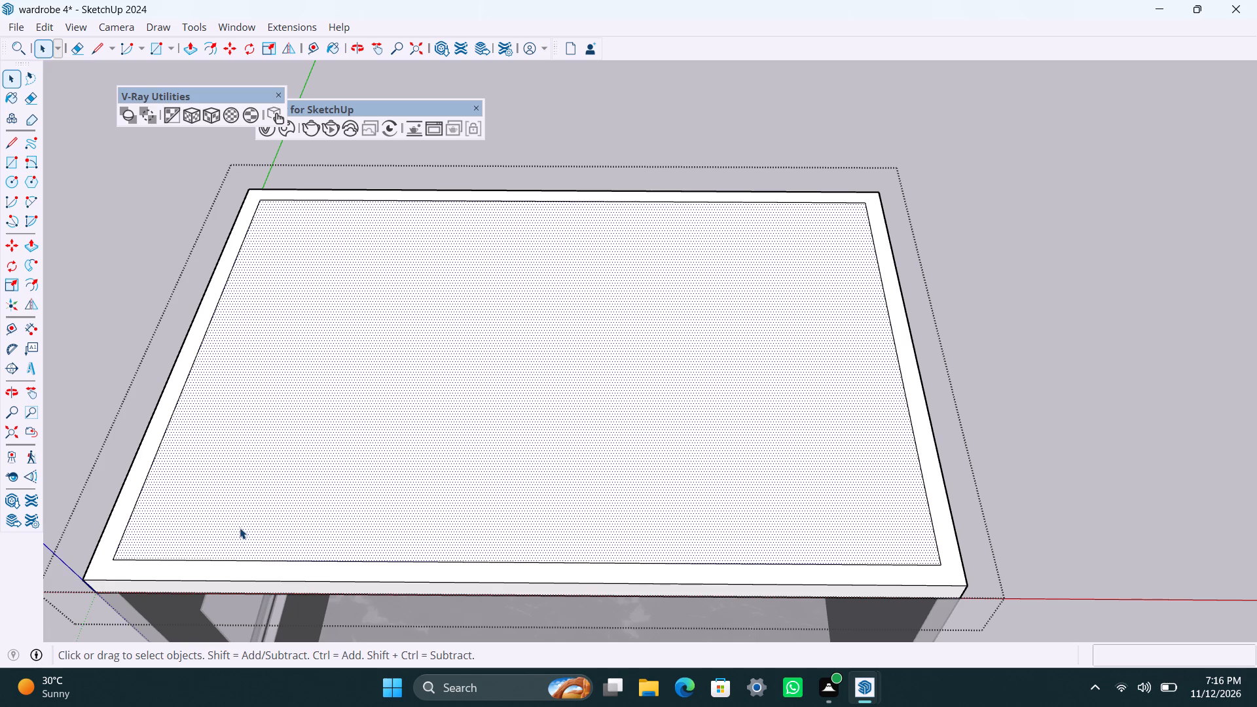
key(space)
key(t)
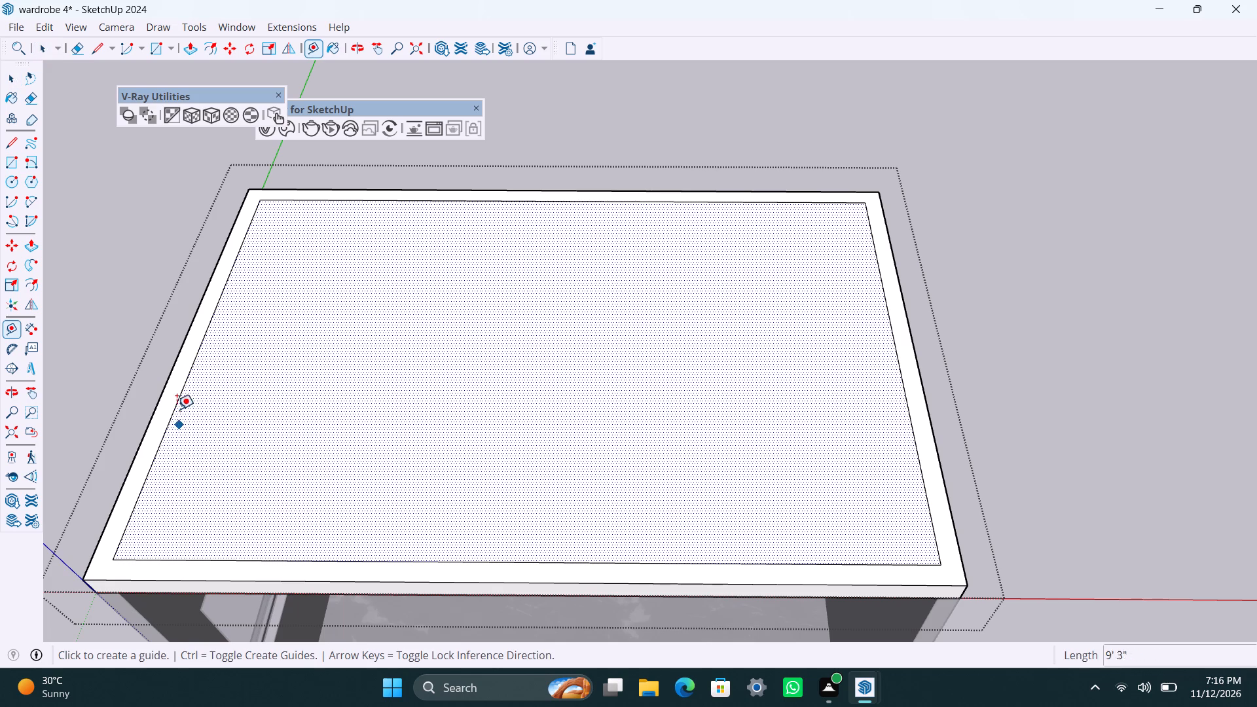
drag(177, 406, 193, 408)
text(1'6")
key(Return)
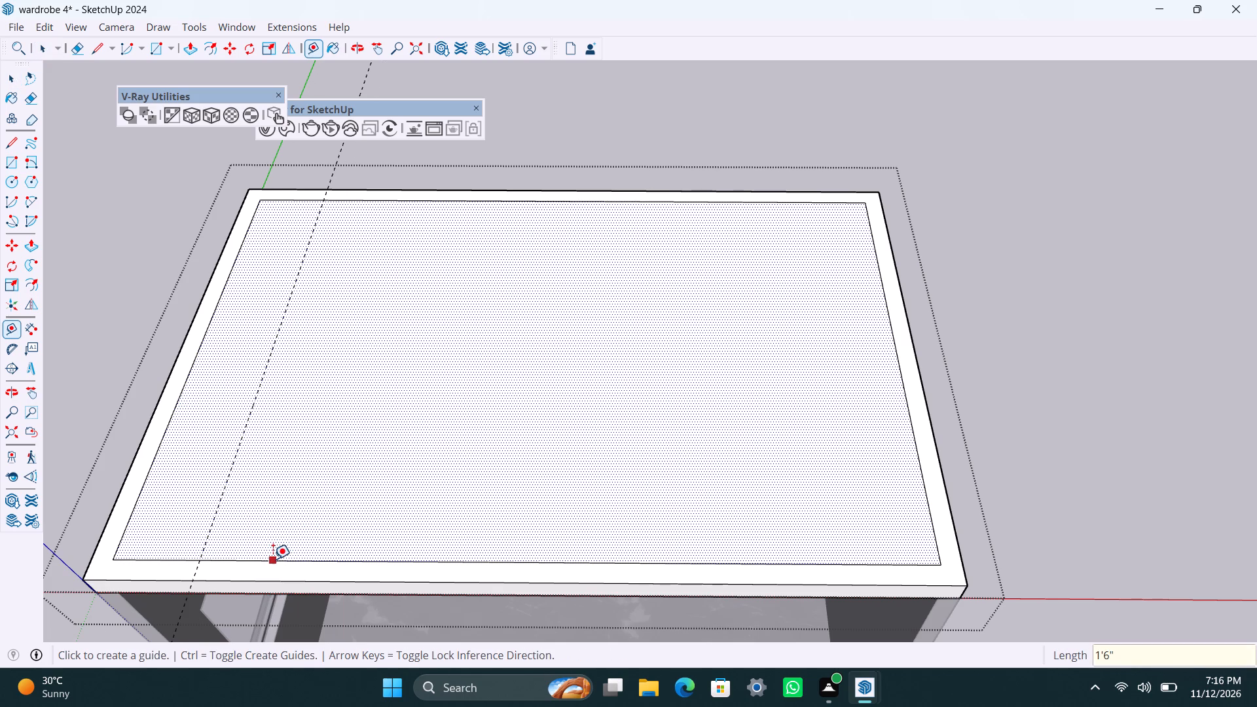
click(274, 560)
text(1'6")
key(Return)
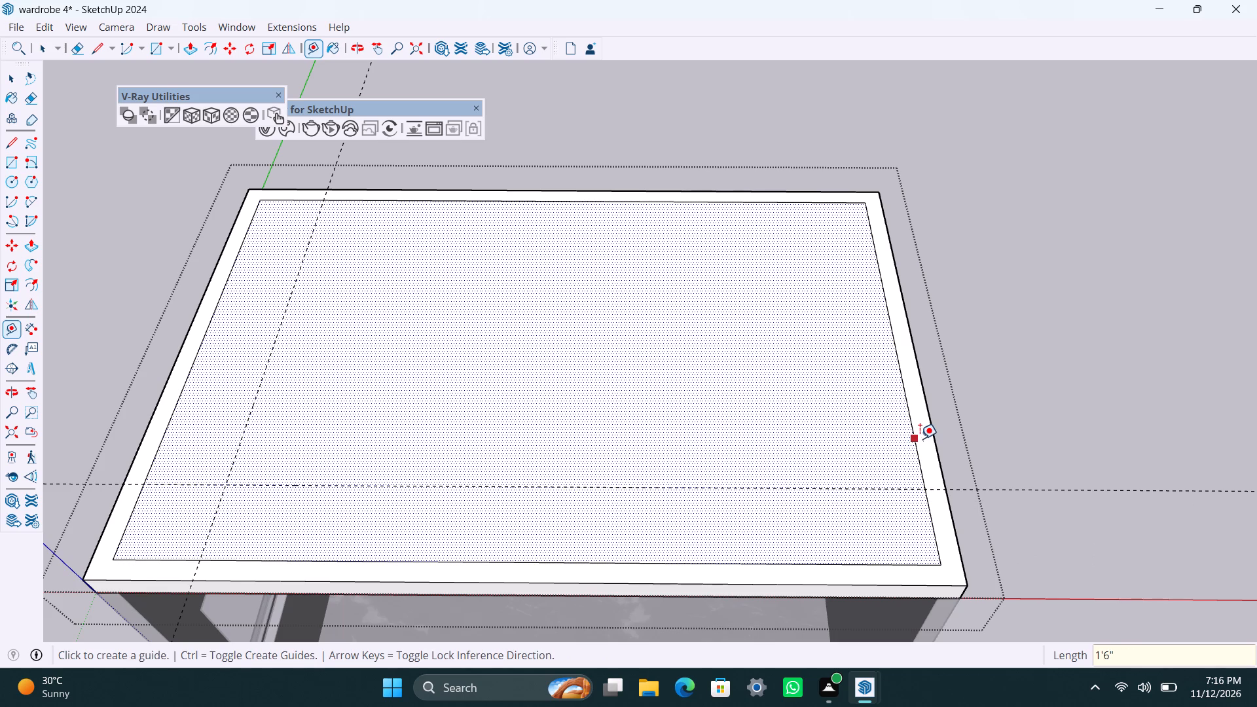
Place guides 1'6" inward from the right and back edges of the offset outline on the ceiling slab.
click(920, 439)
key(1)
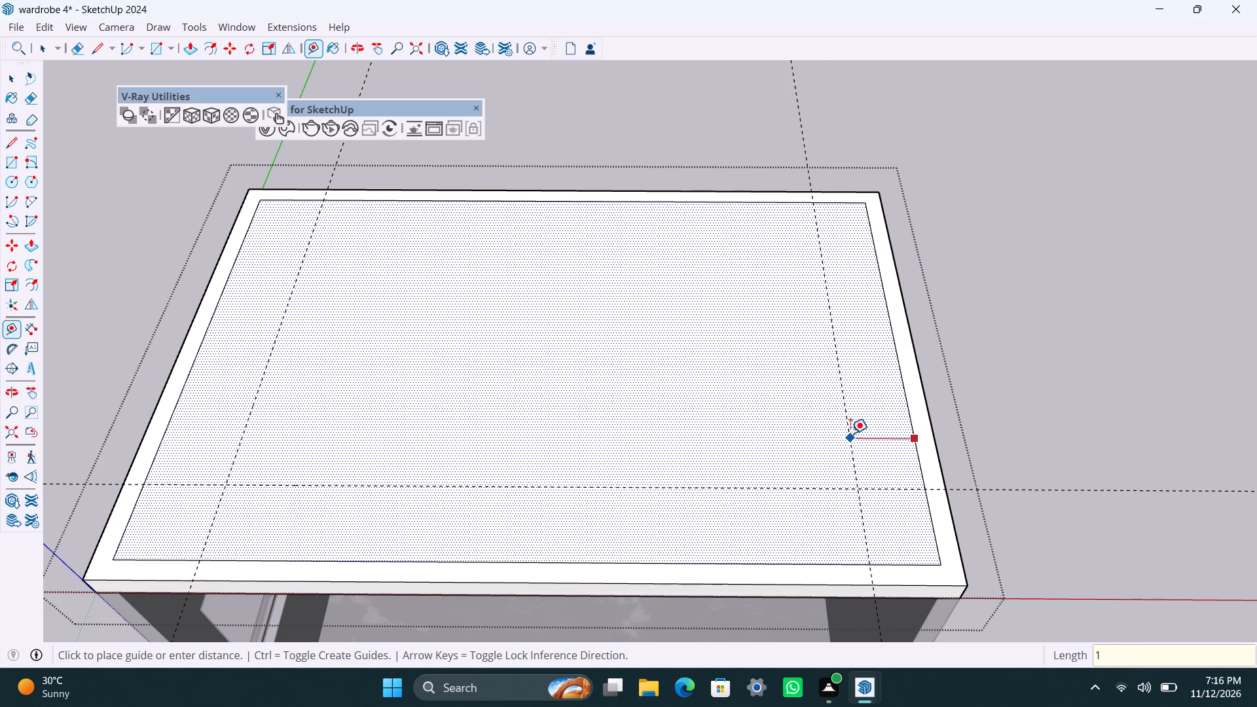
text('6")
key(shift+Return)
click(648, 197)
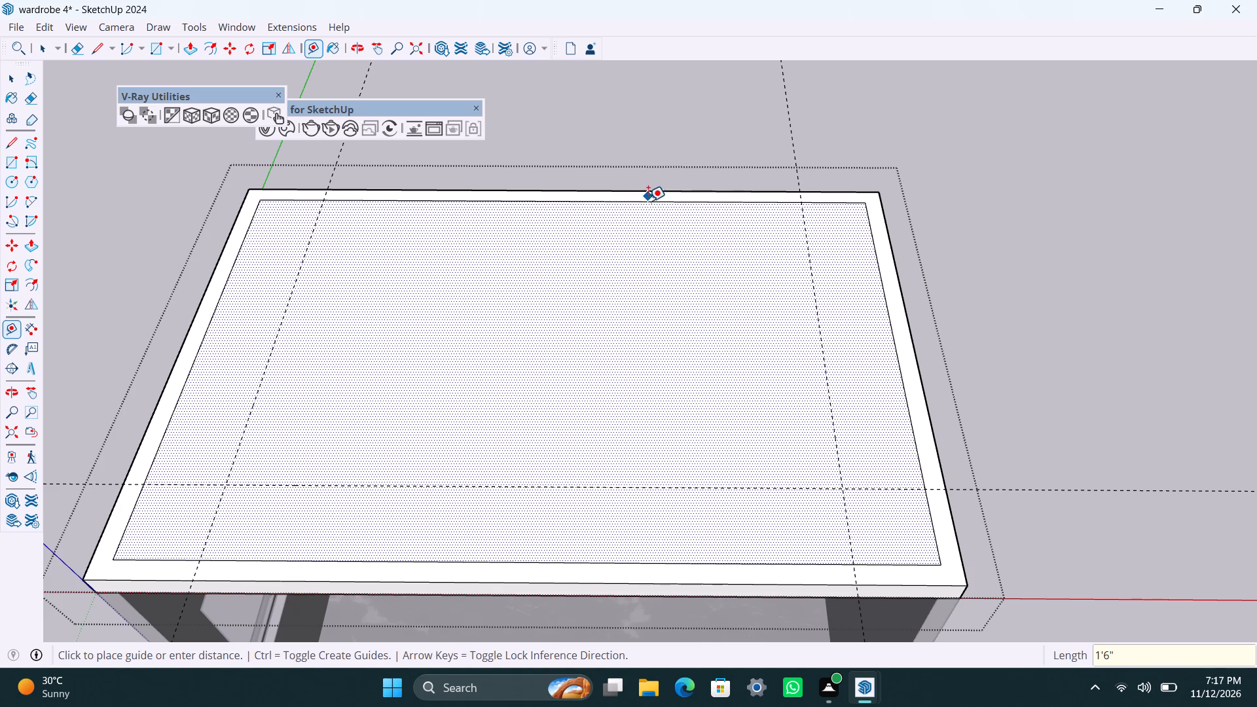
key(space)
text(t)
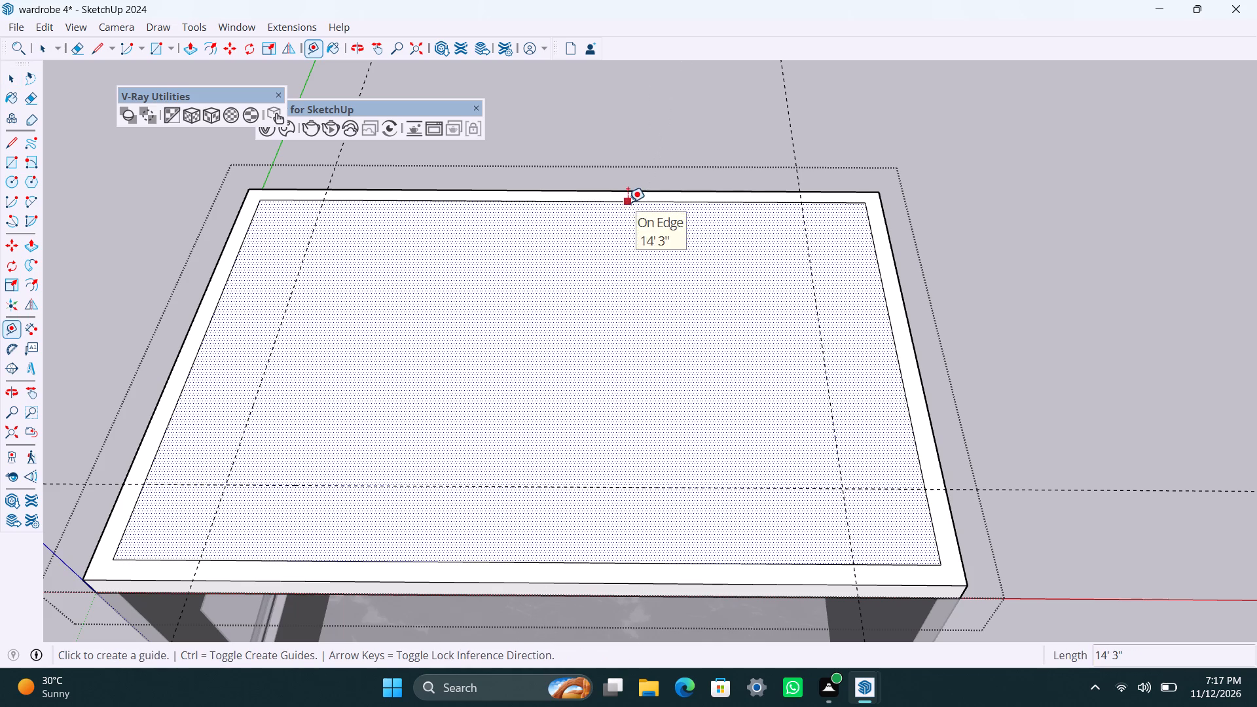
drag(628, 202, 622, 232)
text(1'6")
key(Return)
key(space)
Draw a rectangle on the ceiling slab between the opposite intersections of the four guides.
scroll(479, 356, down, 3)
middle_drag(485, 414, 441, 640)
scroll(465, 583, up, 3)
middle_drag(491, 584, 534, 592)
scroll(511, 525, up, 1)
middle_drag(494, 518, 558, 443)
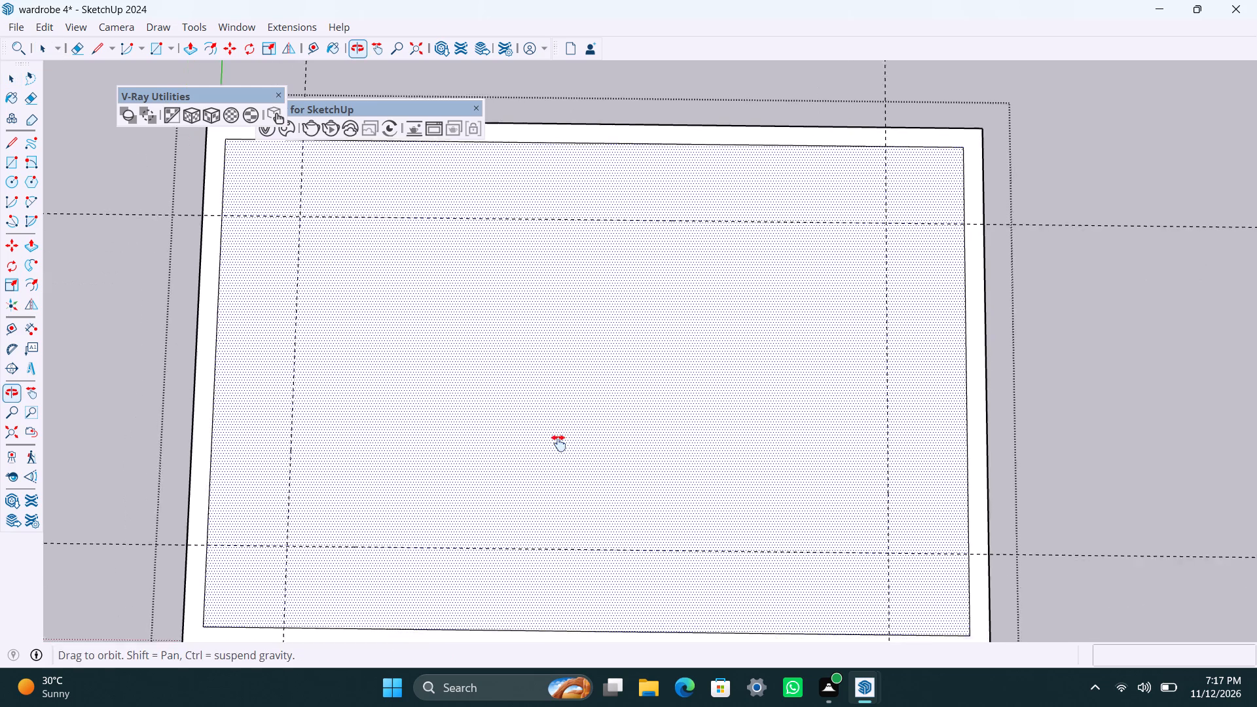
middle_drag(558, 443, 563, 439)
key(r)
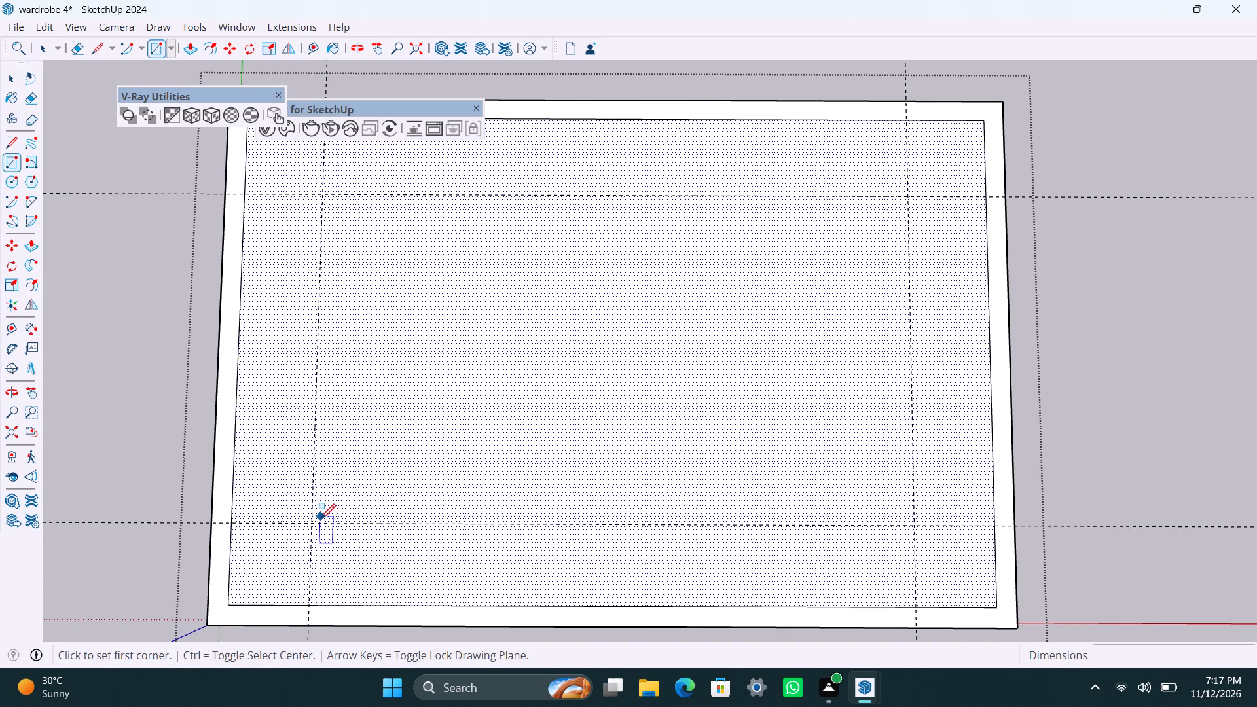
click(314, 520)
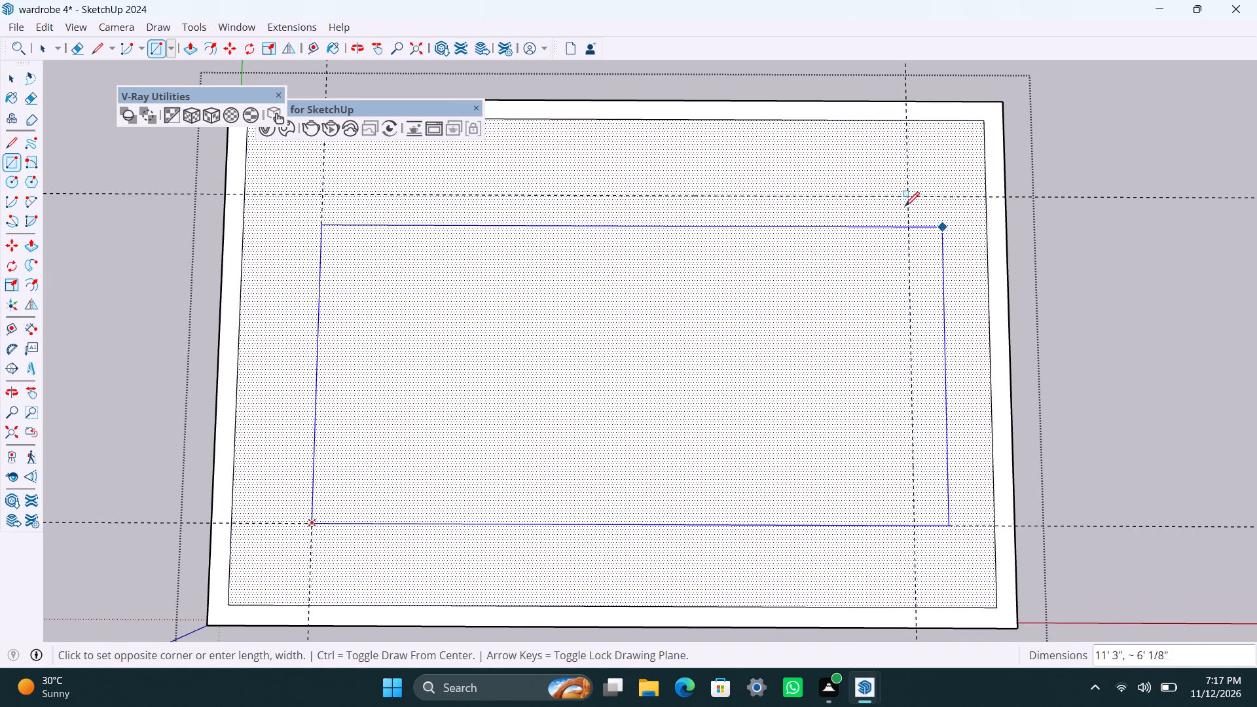
click(908, 194)
key(space)
Push the central rectangle down through the ceiling slab to cut an opening, and check it from above.
click(715, 325)
key(p)
click(713, 358)
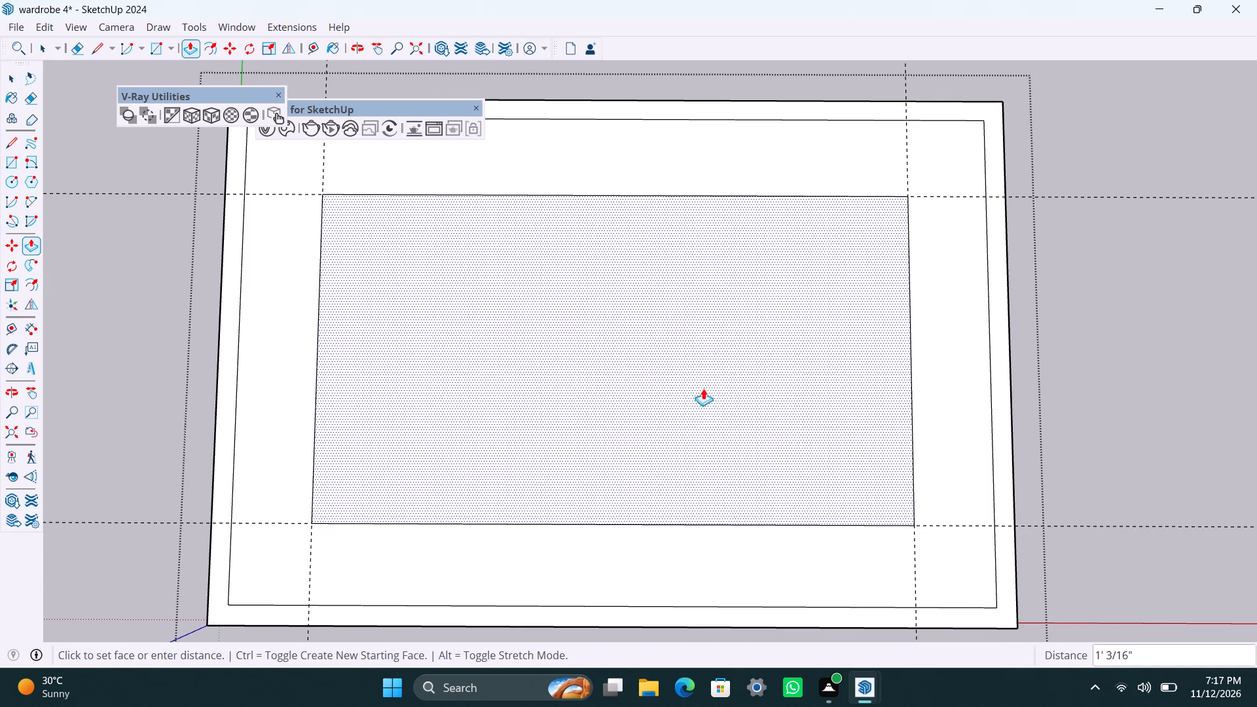
click(695, 405)
key(space)
scroll(538, 474, down, 4)
middle_drag(538, 503, 538, 502)
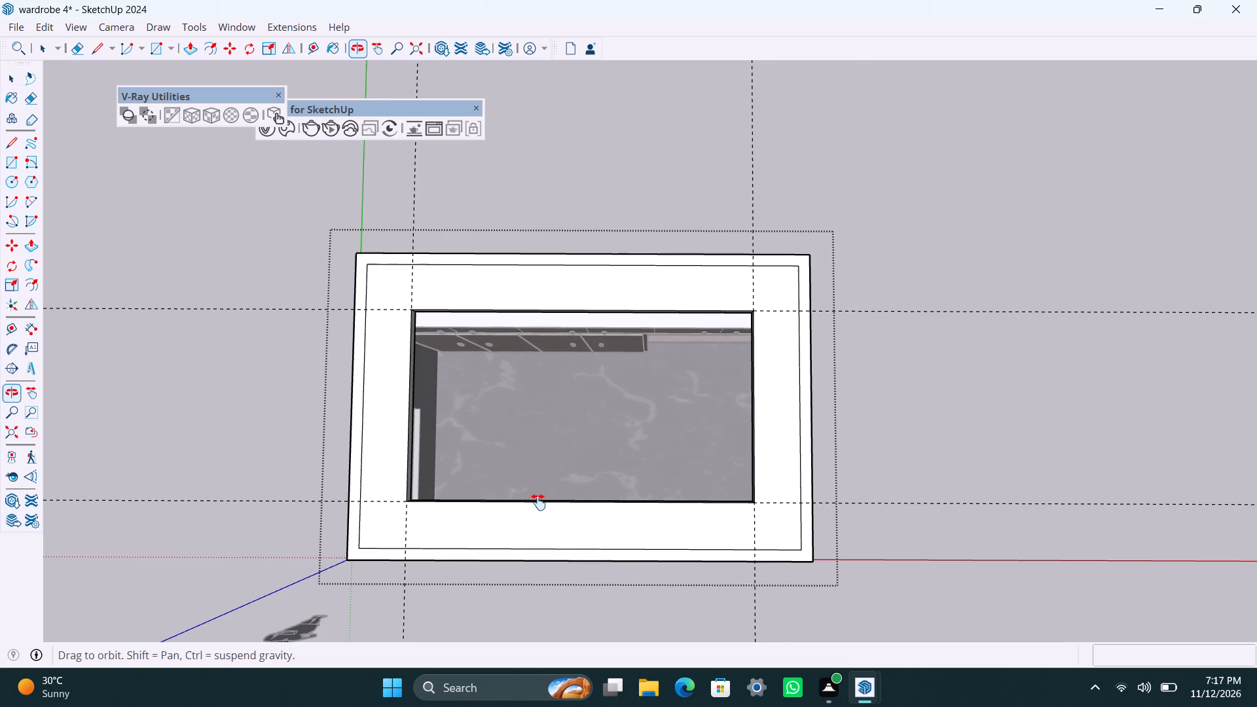
middle_drag(538, 502, 543, 482)
scroll(415, 463, up, 2)
middle_drag(591, 499, 524, 173)
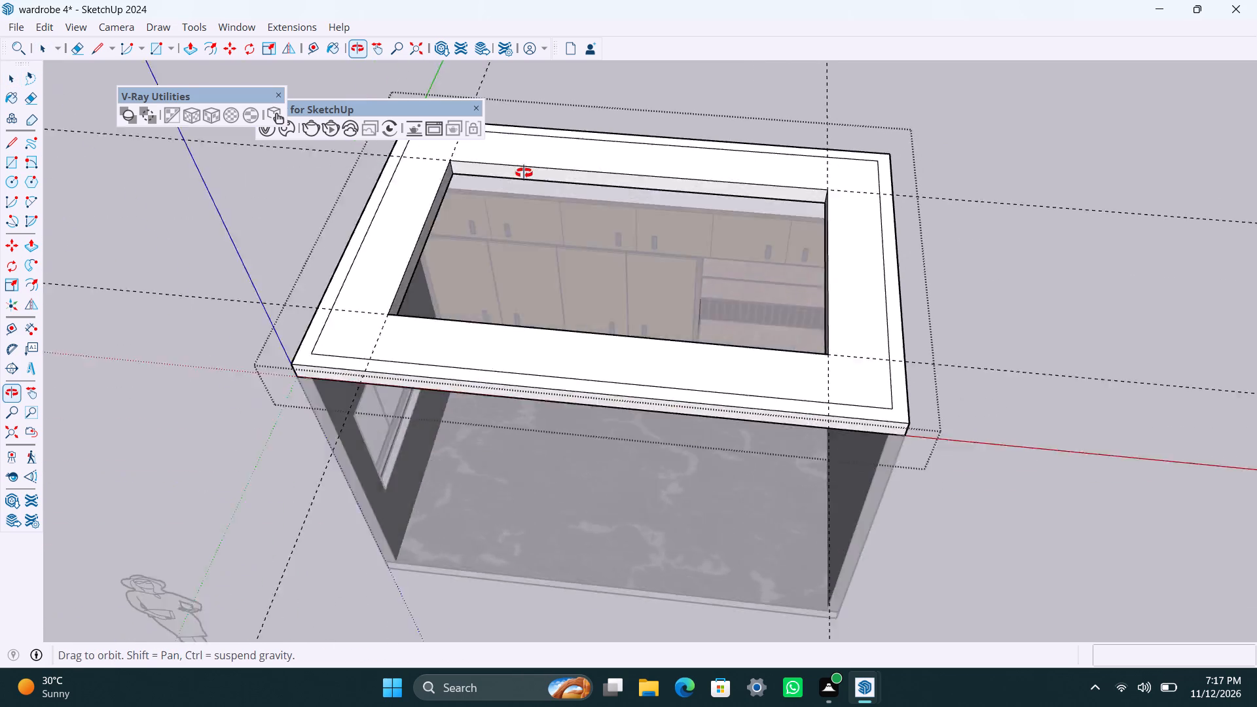
Push/Pull the back inner face of the ceiling opening forward toward the upper wardrobe fronts, after checking the opening from below.
middle_drag(524, 173, 538, 1)
scroll(485, 257, up, 2)
middle_drag(494, 329, 509, 166)
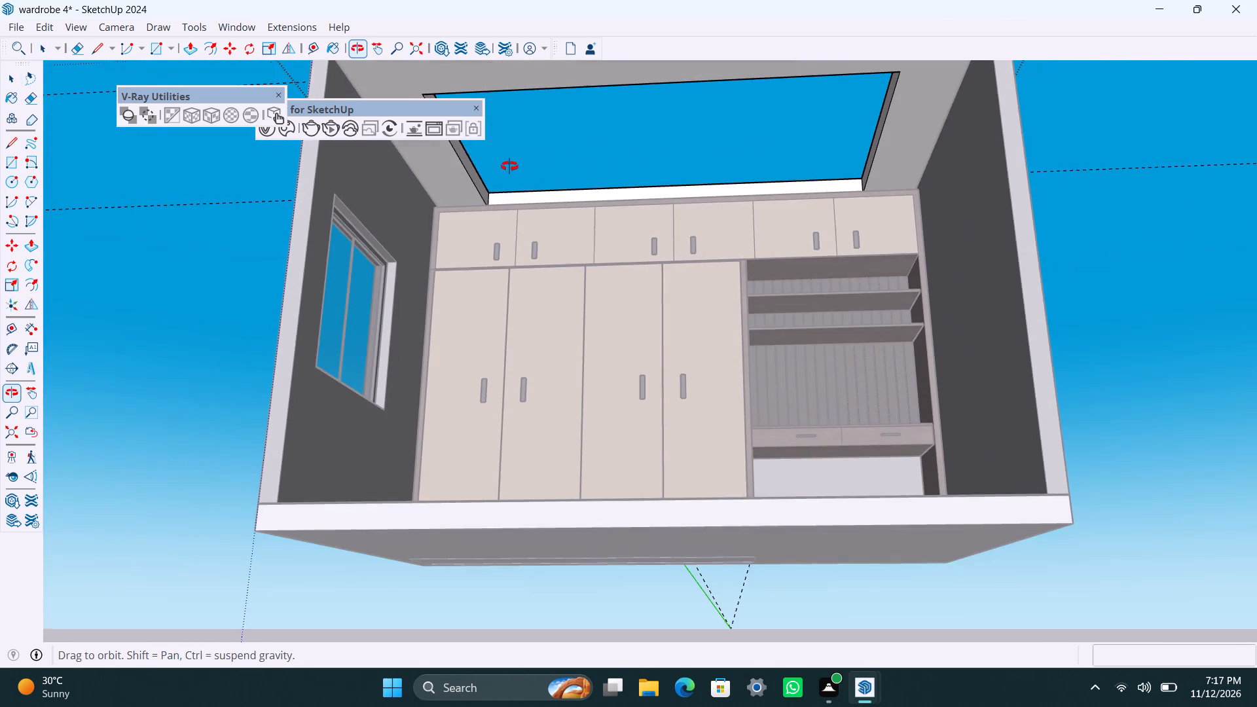
middle_drag(509, 166, 530, 209)
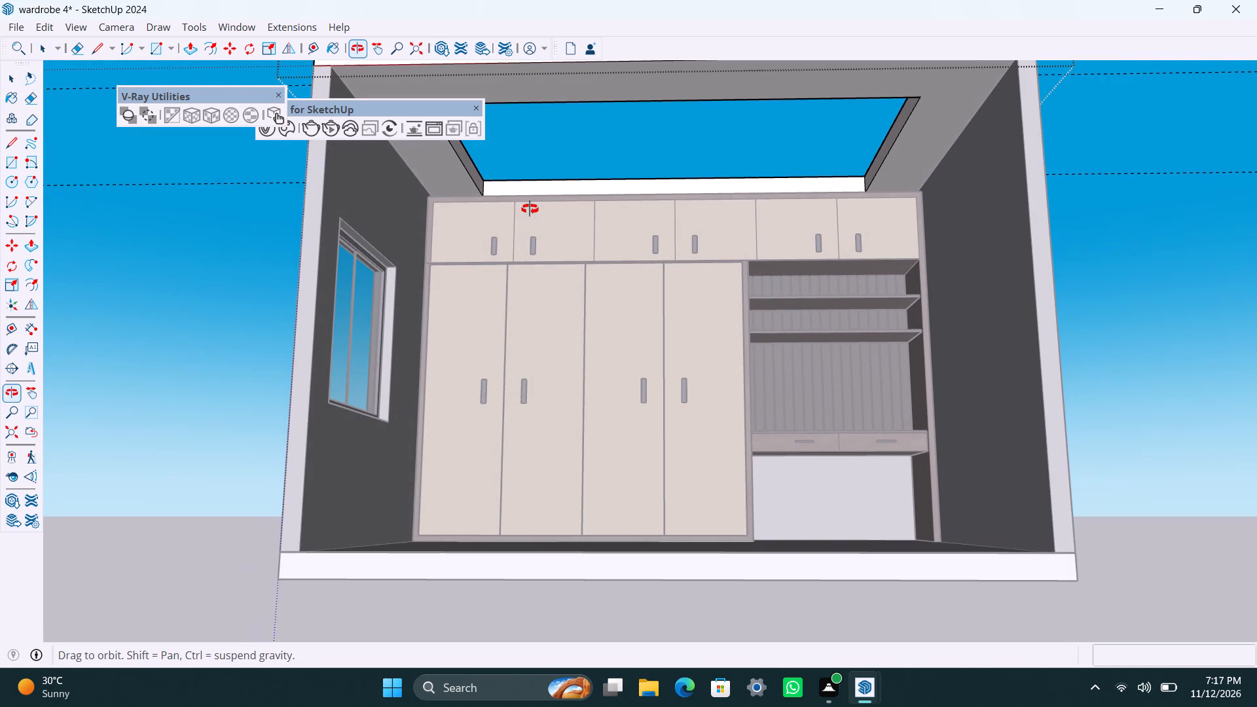
middle_drag(530, 209, 573, 121)
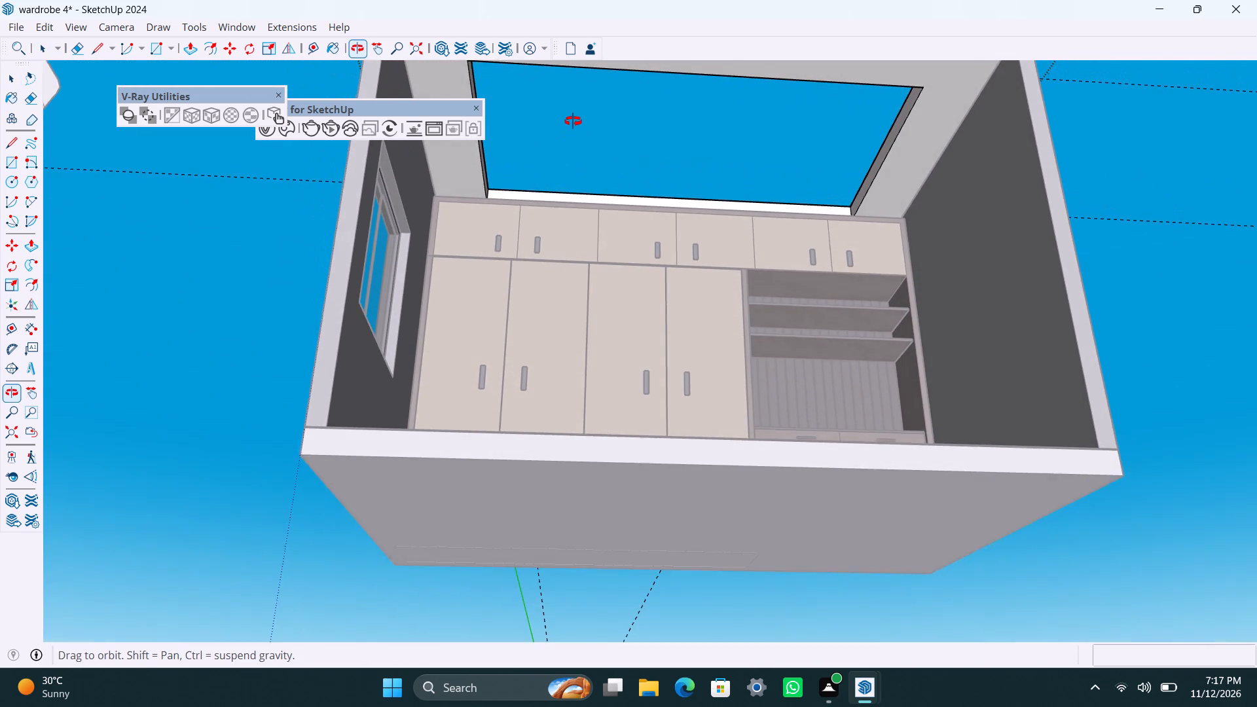
middle_drag(573, 121, 575, 120)
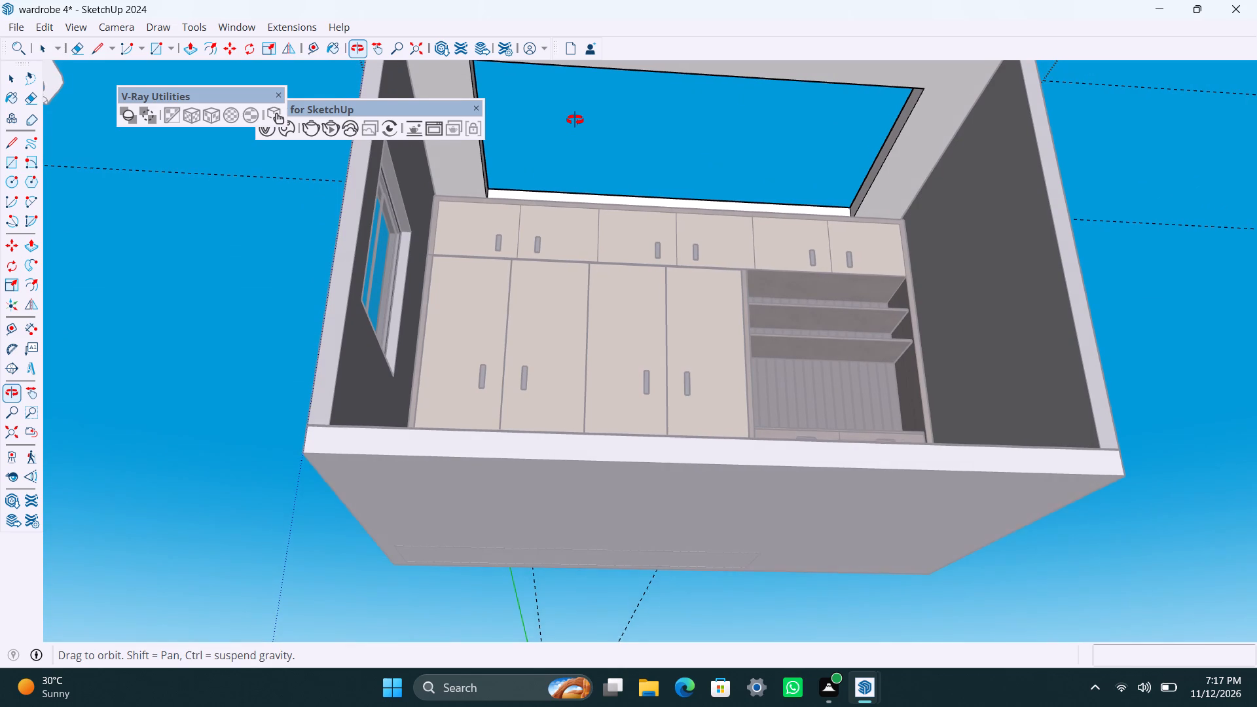
middle_drag(575, 120, 459, 640)
scroll(565, 272, up, 5)
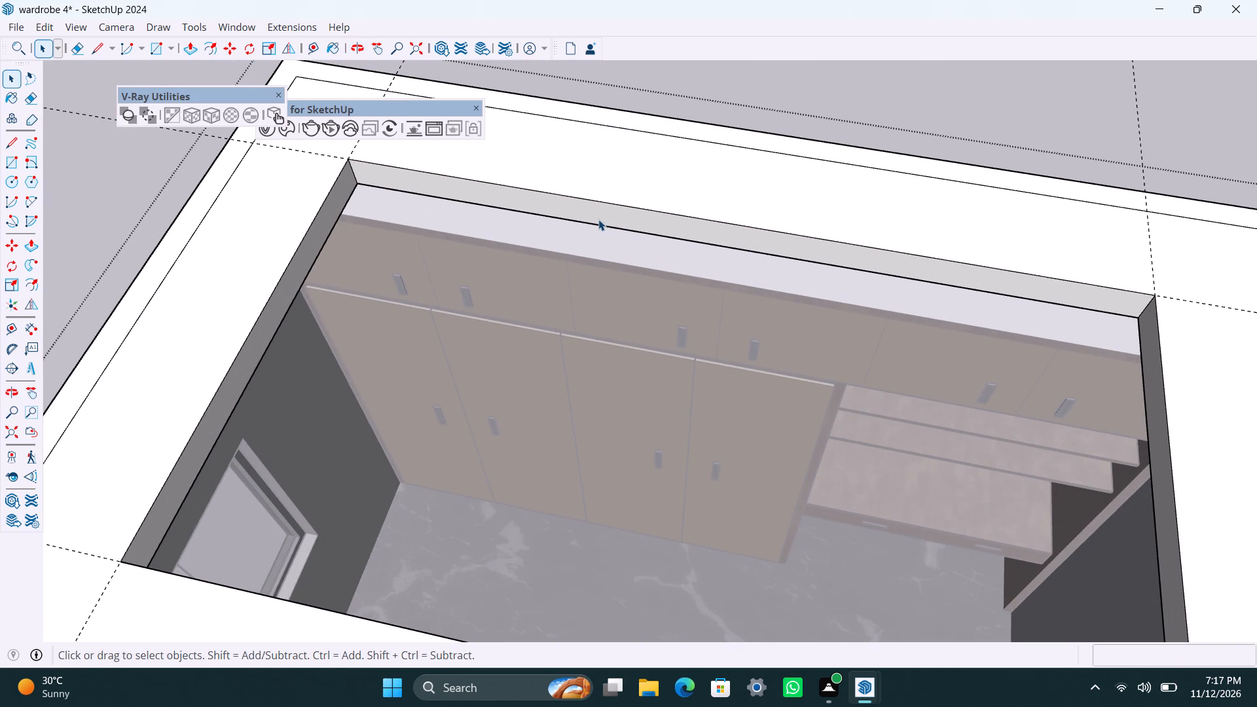
click(598, 219)
key(p)
click(595, 221)
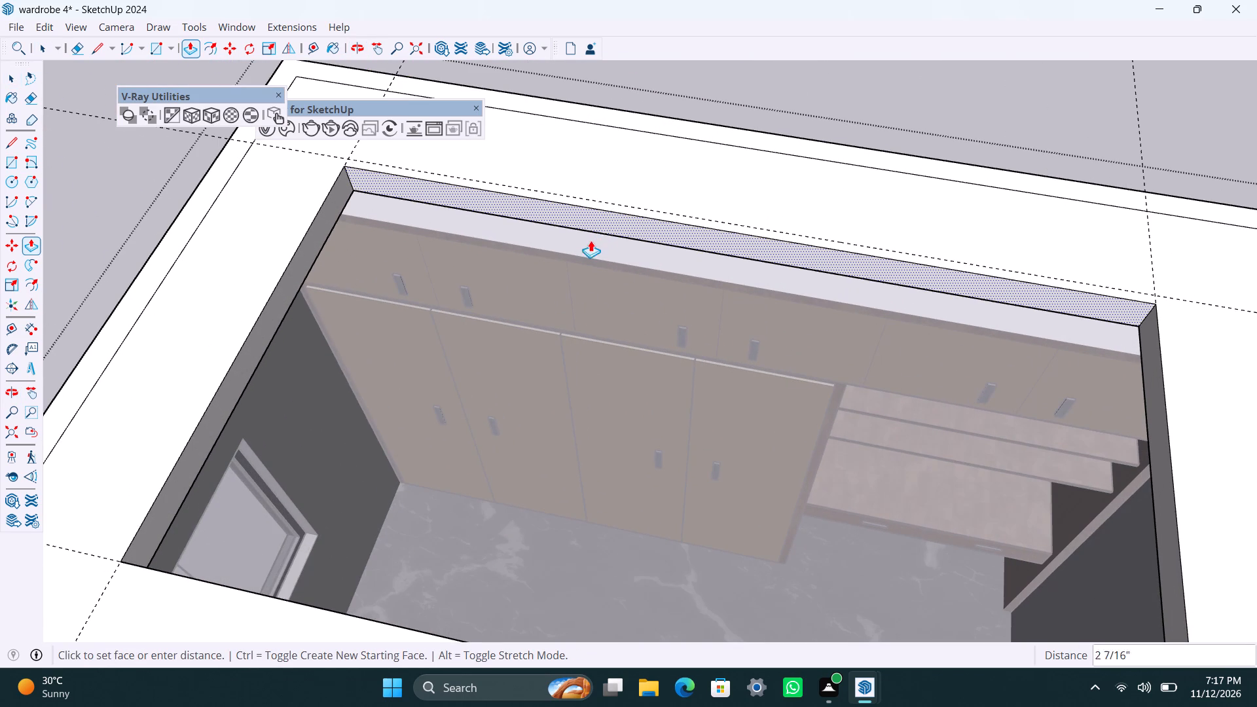
click(651, 307)
key(space)
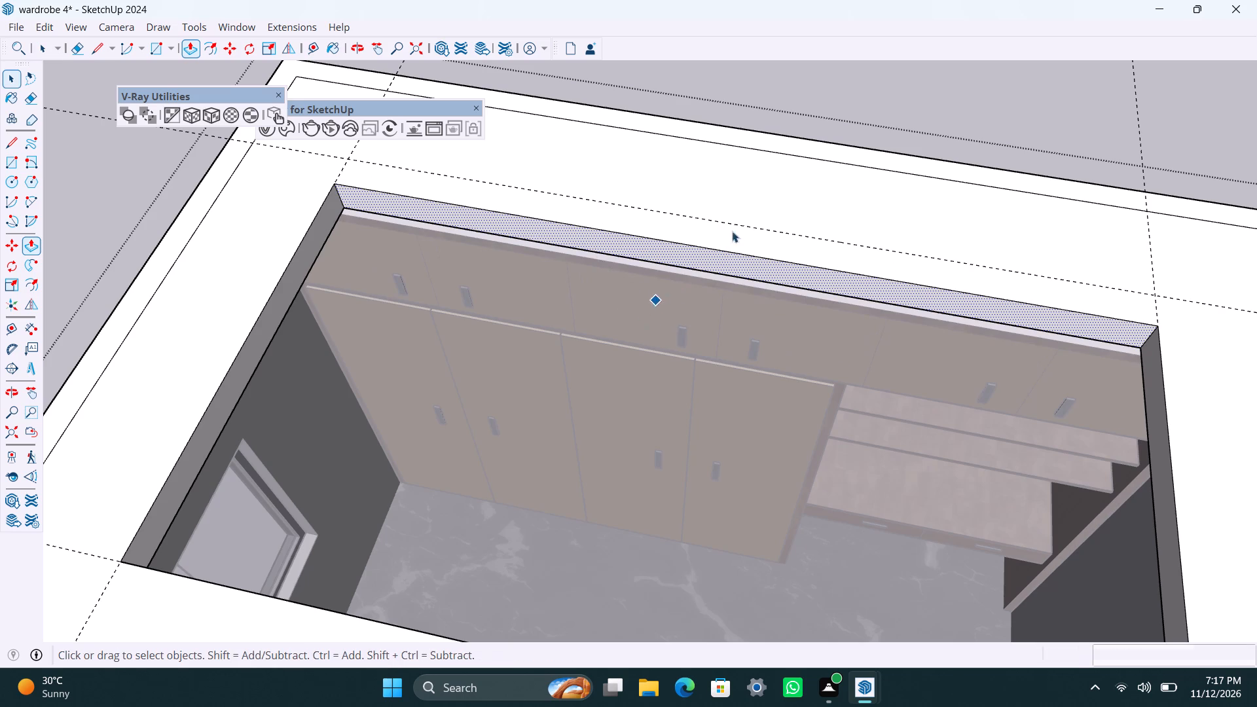
Place guides 9" inward from the front and left edges of the offset outline on the ceiling slab.
scroll(345, 340, down, 4)
middle_drag(417, 434, 484, 446)
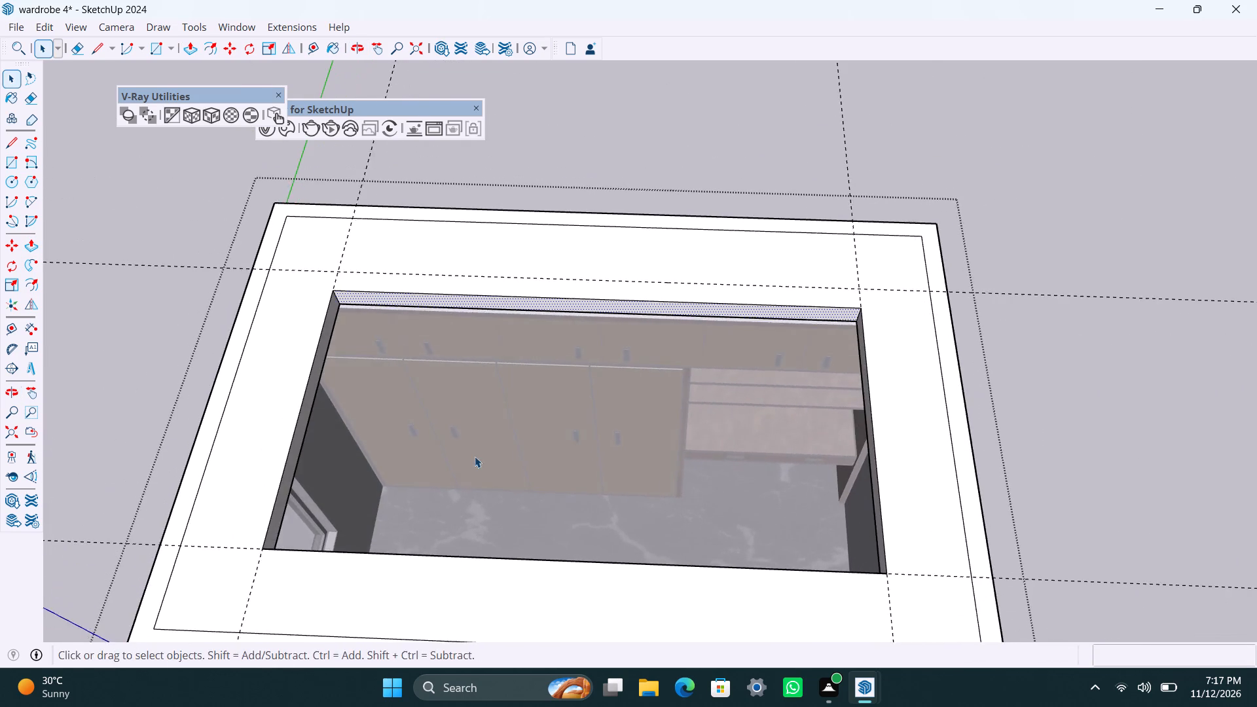
scroll(475, 456, down, 3)
shift+middle_drag(457, 463, 507, 470)
scroll(415, 537, up, 3)
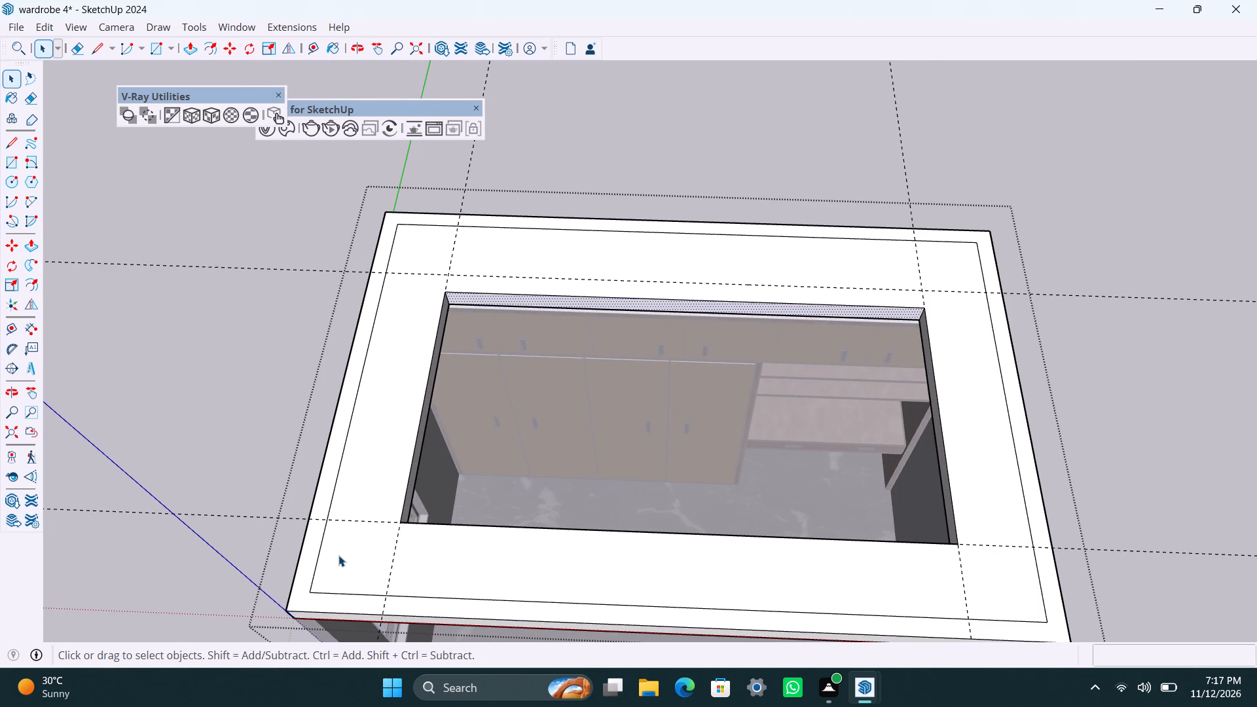
key(t)
click(398, 595)
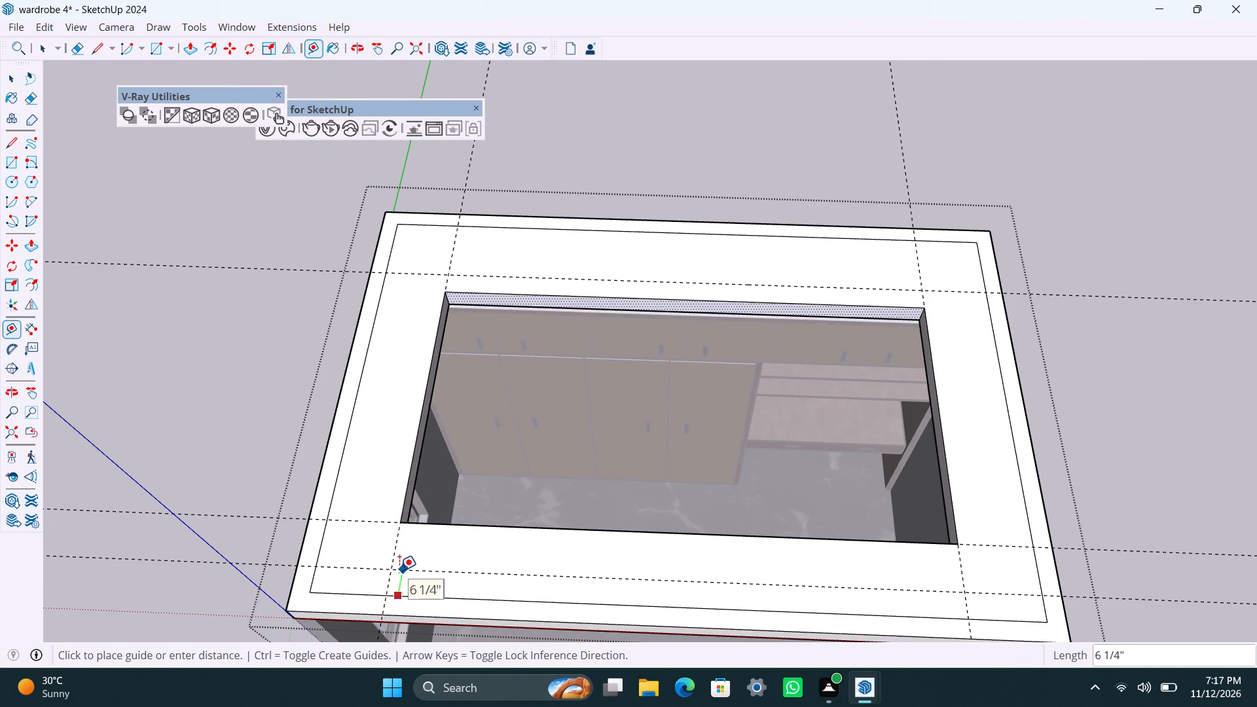
text(9\)
key(BackSpace)
key(shift+quotedbl)
key(Return)
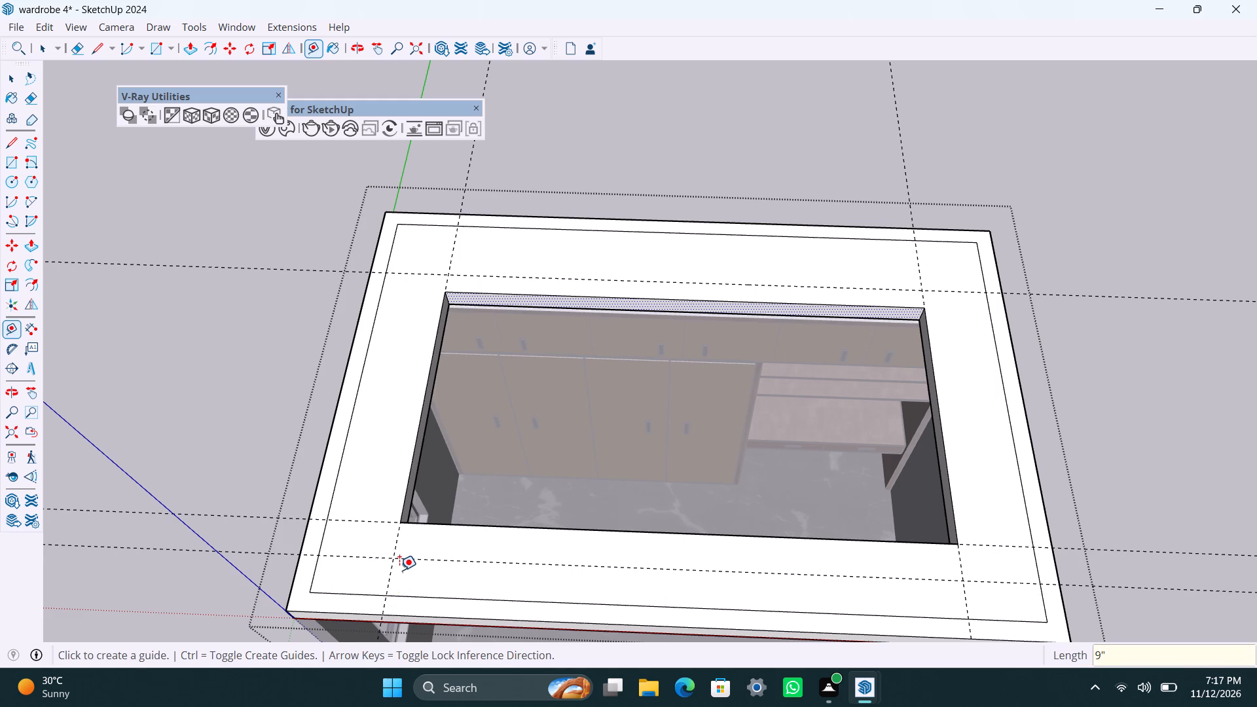
click(338, 484)
text(9")
key(Return)
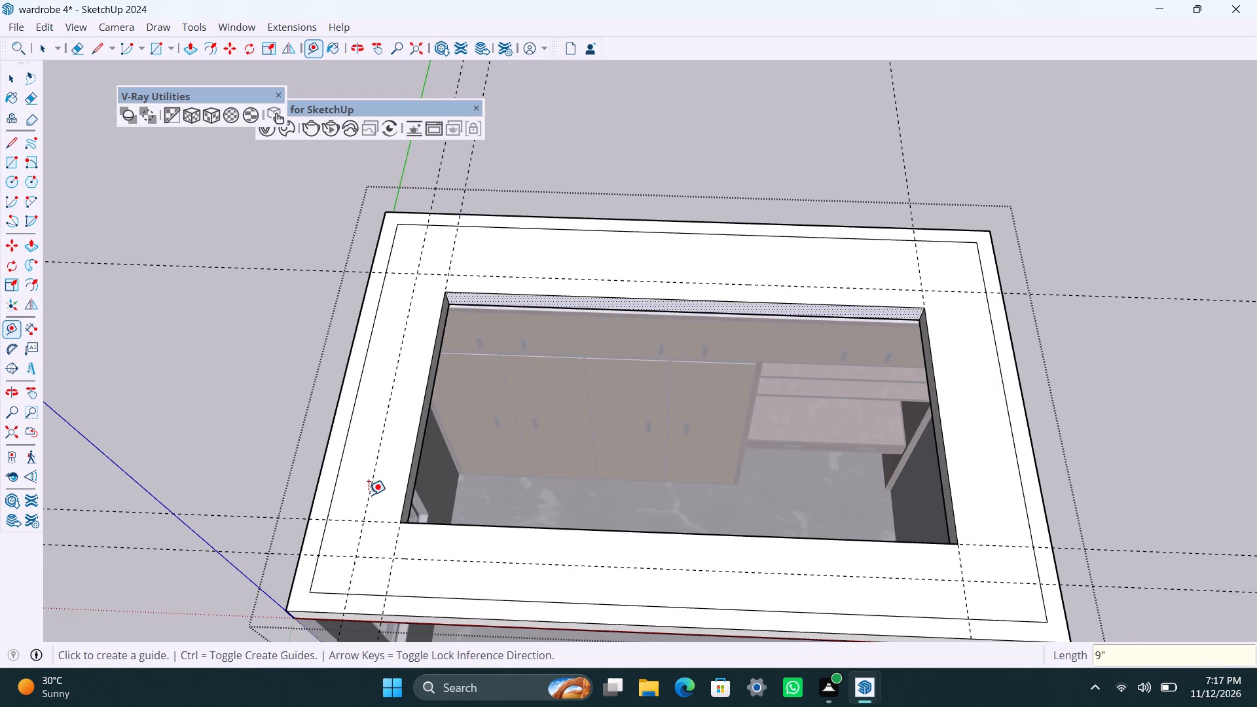
Place guides 9" inward from the back and right edges of the offset outline on the ceiling slab.
click(534, 228)
text(9")
key(Return)
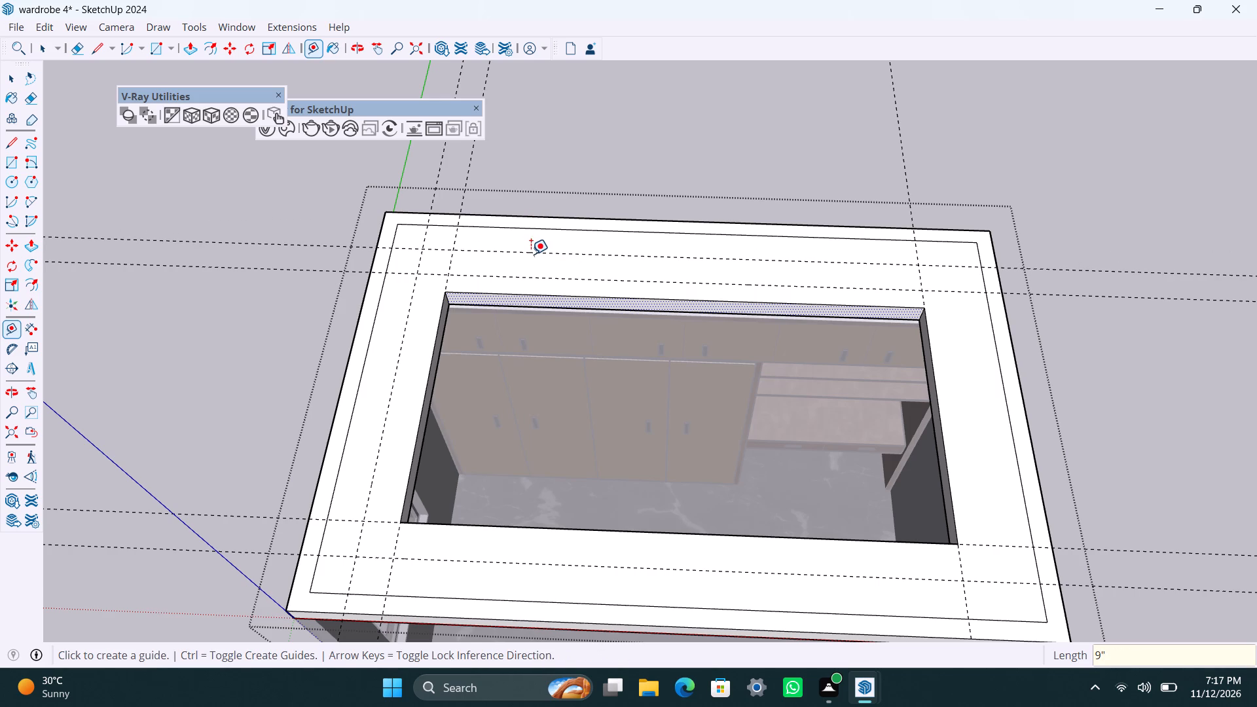
click(1023, 470)
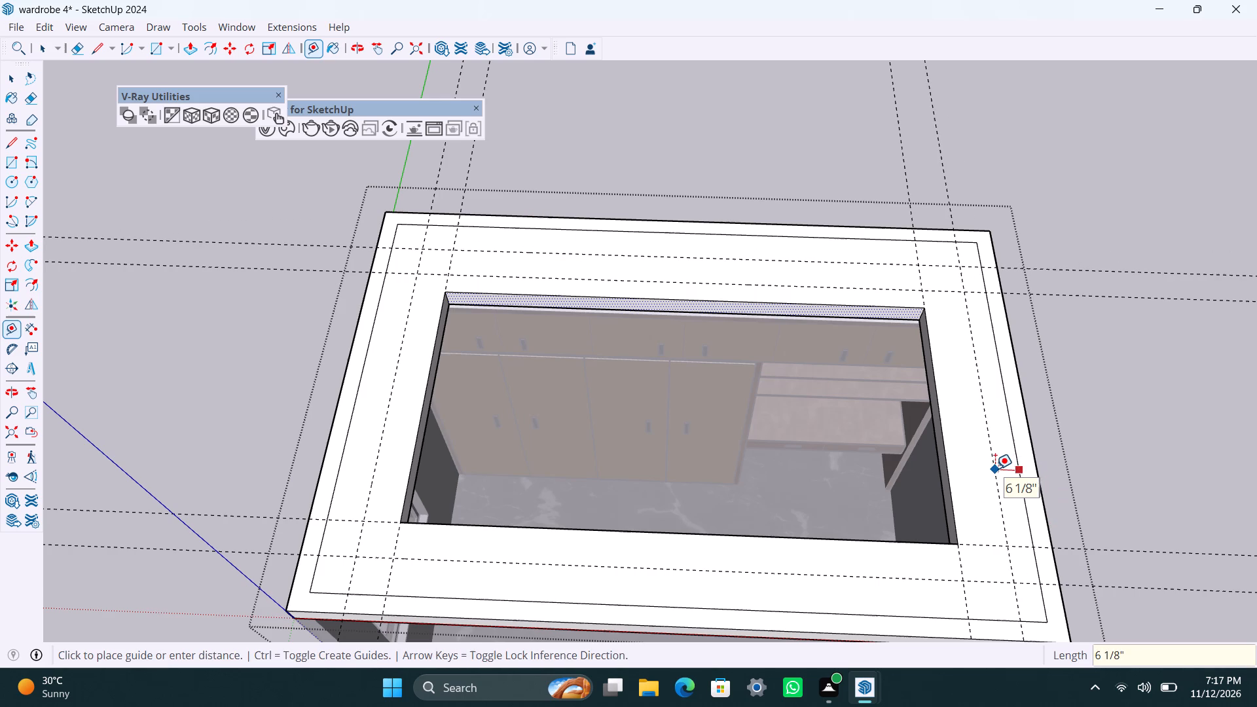
text(9")
key(Return)
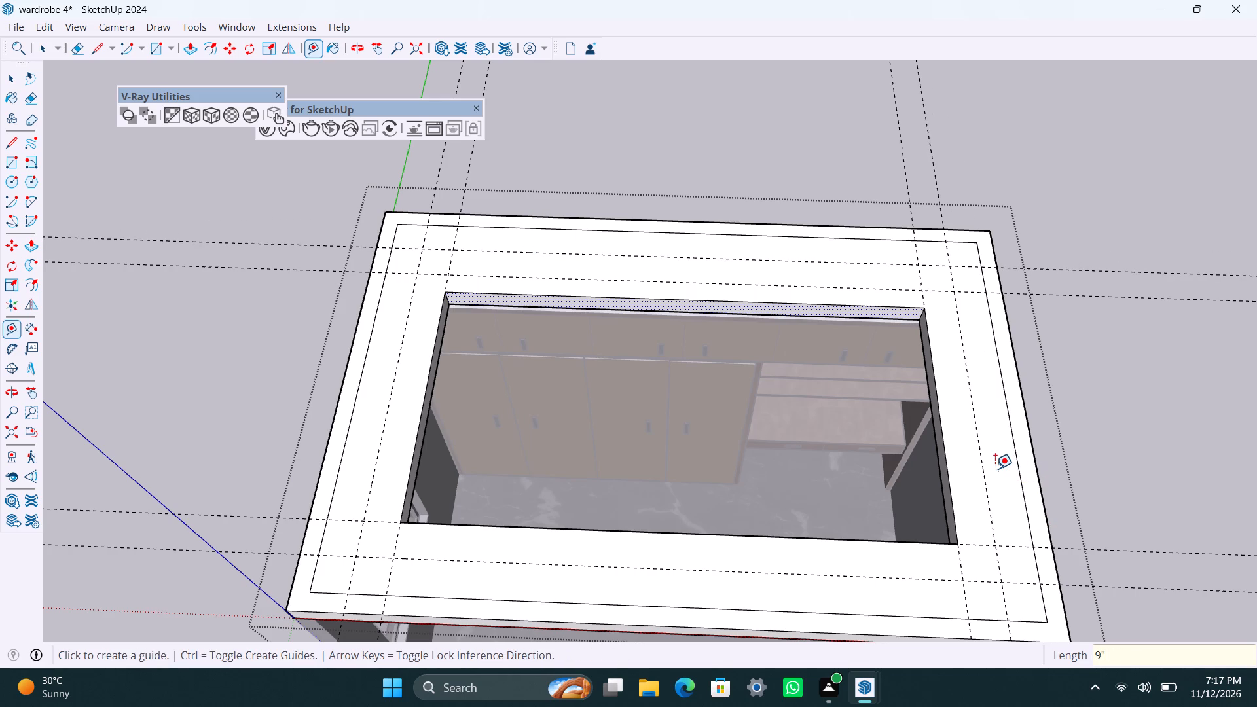
key(space)
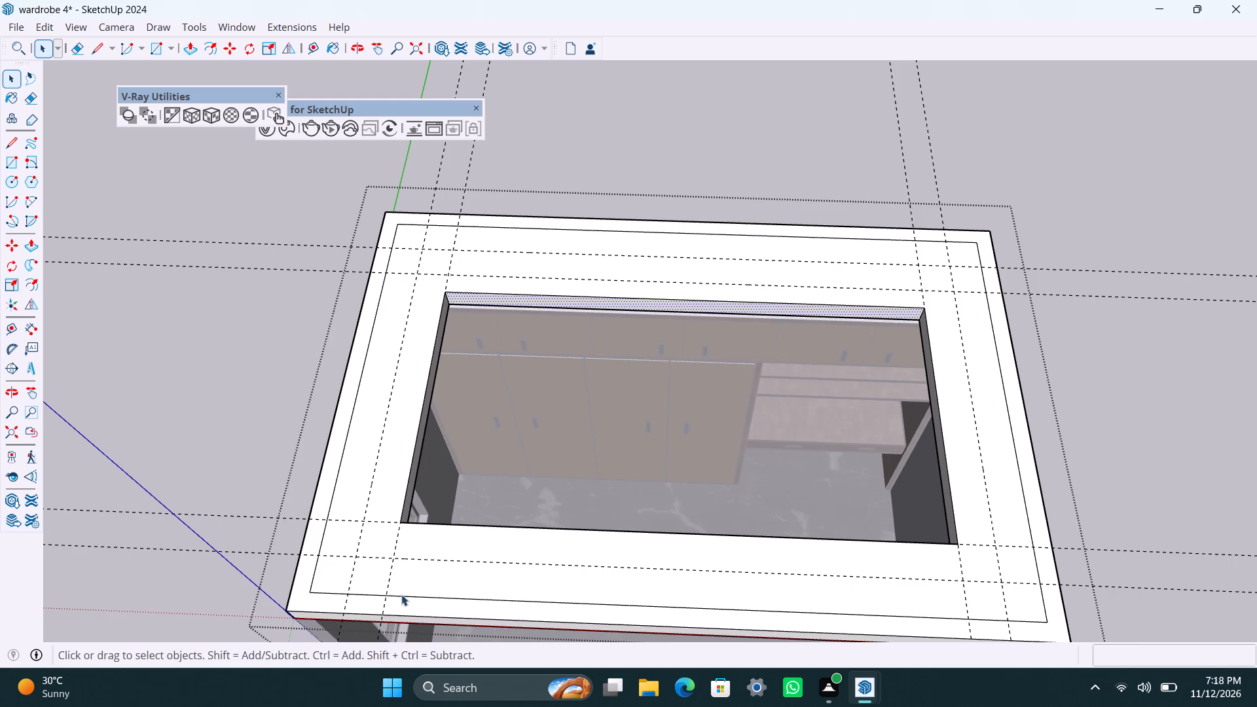
Draw a circle of 3" radius at the front-left intersection of the 9" guides on the ceiling slab.
scroll(402, 589, up, 1)
shift+middle_drag(397, 590, 471, 536)
scroll(456, 537, up, 5)
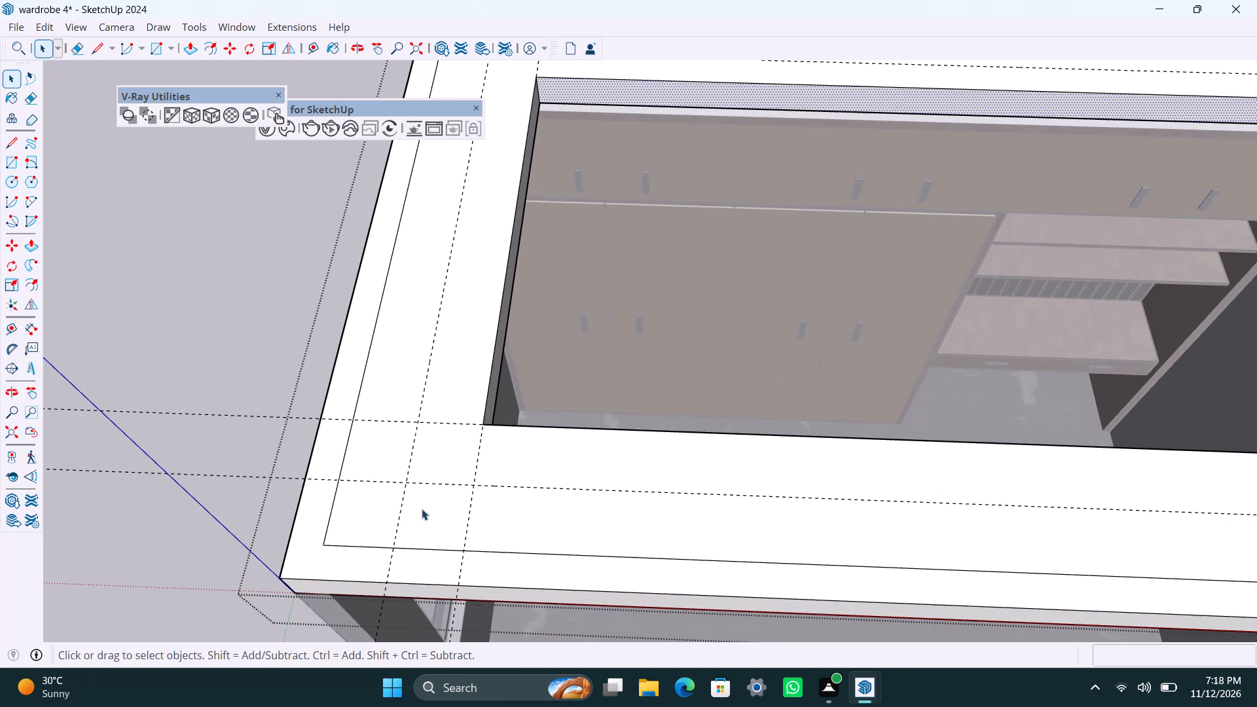
key(c)
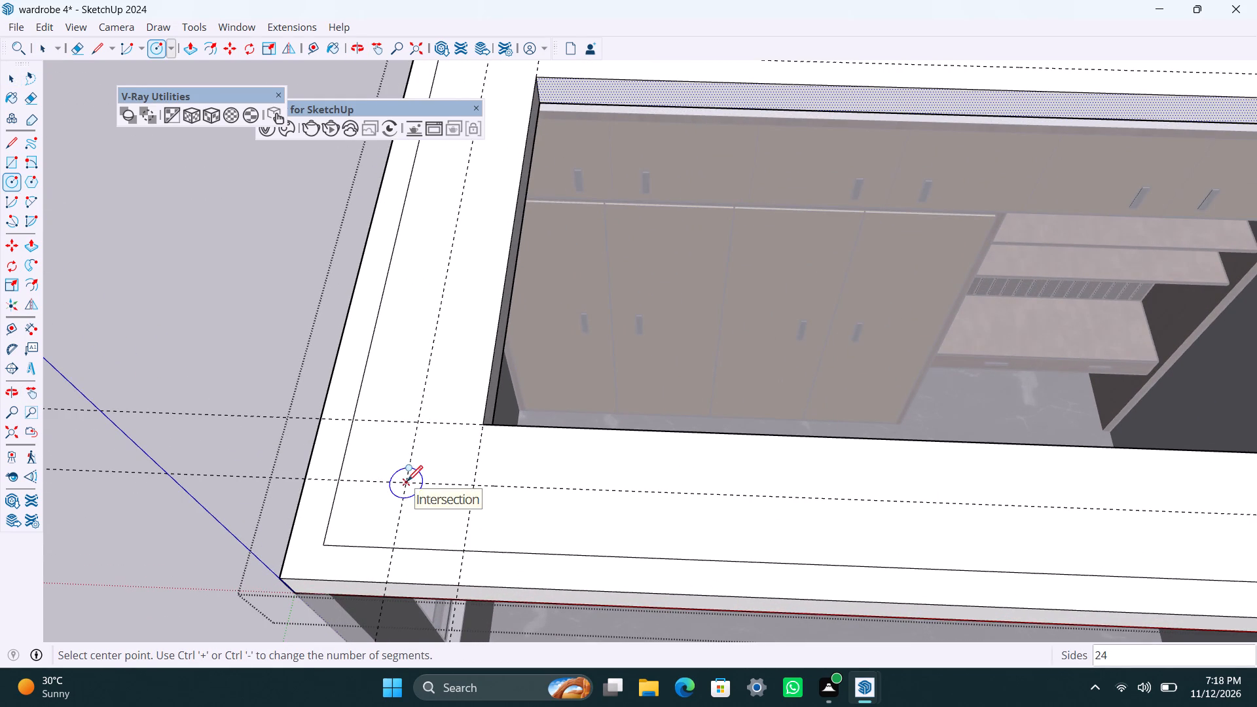
click(407, 480)
text(3")
key(Return)
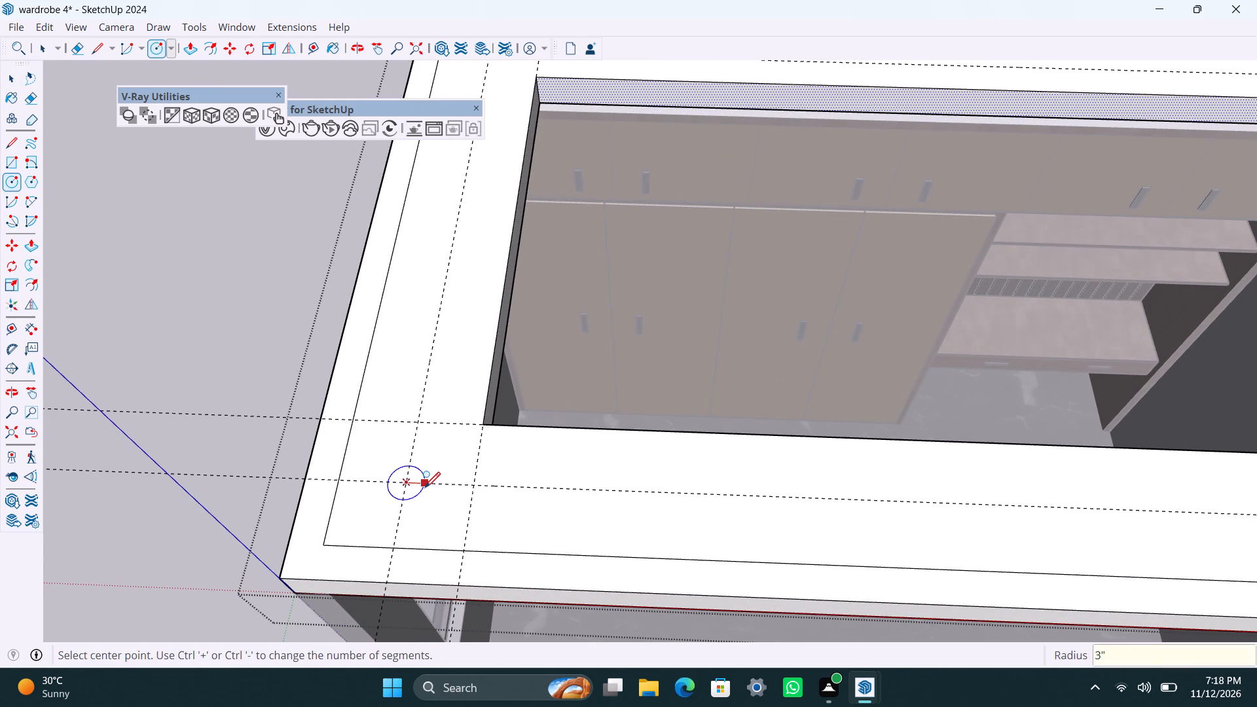
key(space)
Push the front-left circle down 6" to cut a round hole in the ceiling slab.
scroll(424, 477, up, 3)
middle_drag(434, 494, 424, 522)
scroll(424, 522, up, 4)
click(409, 521)
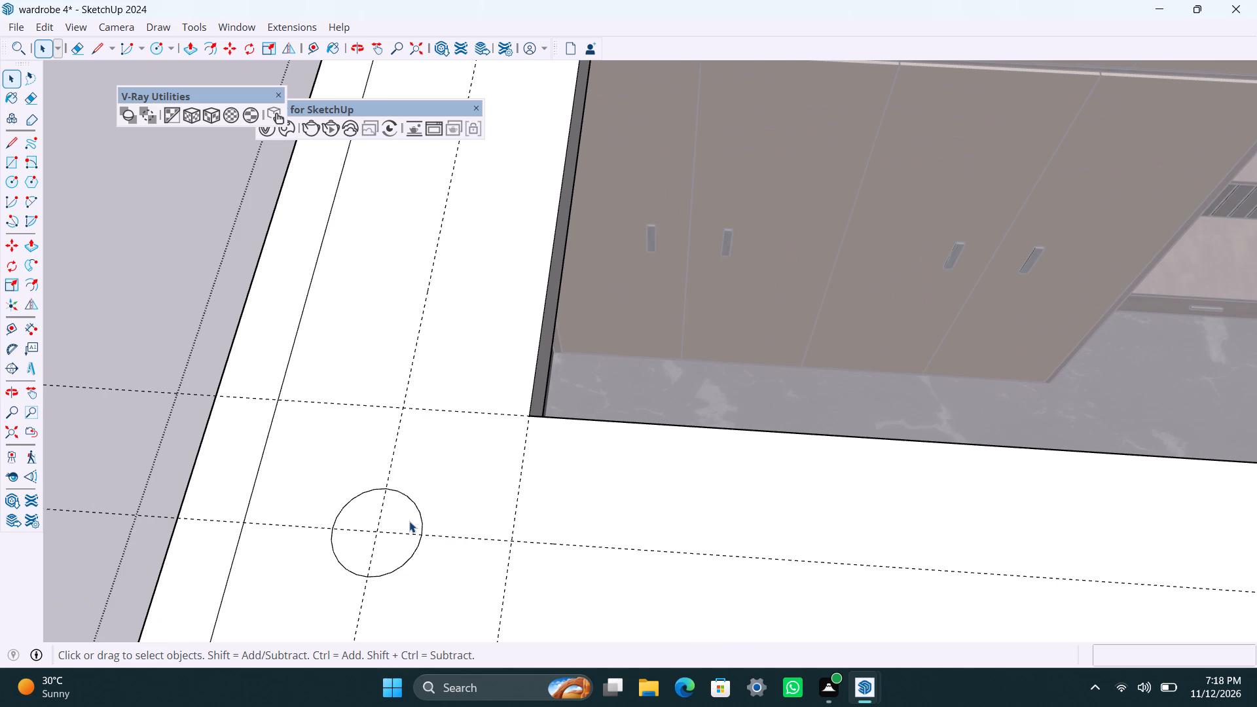
key(p)
click(409, 522)
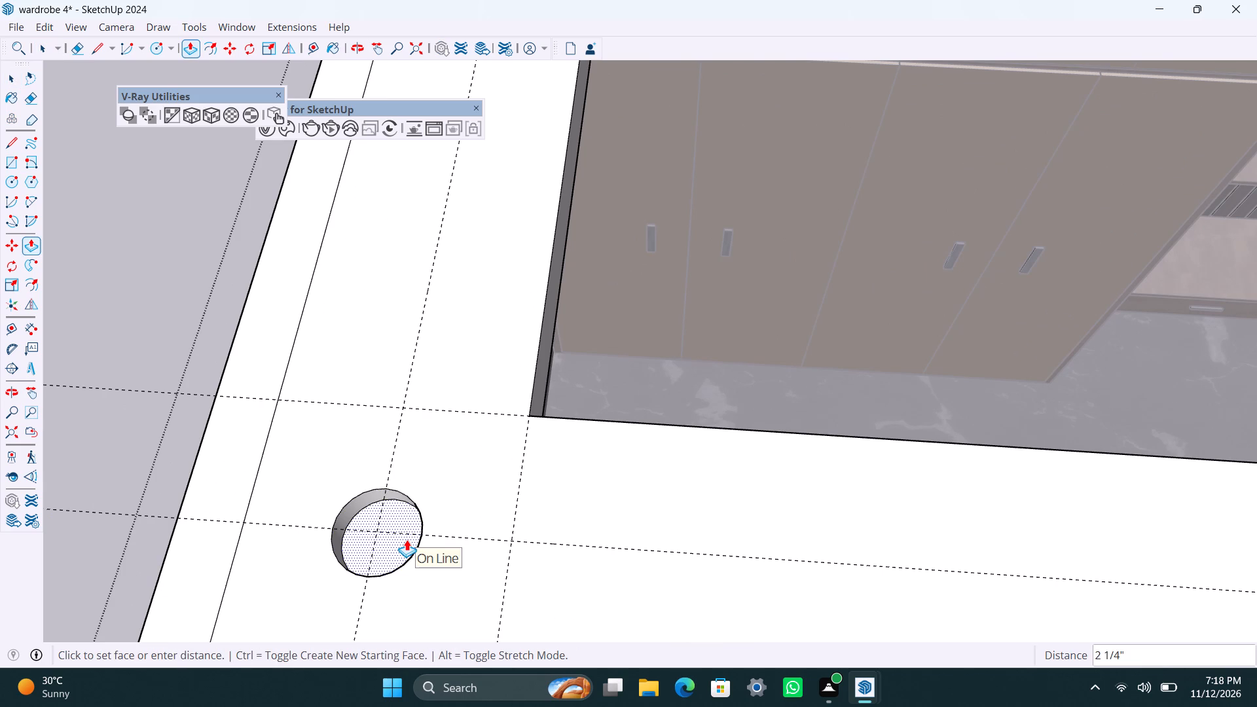
text(6")
key(Return)
key(space)
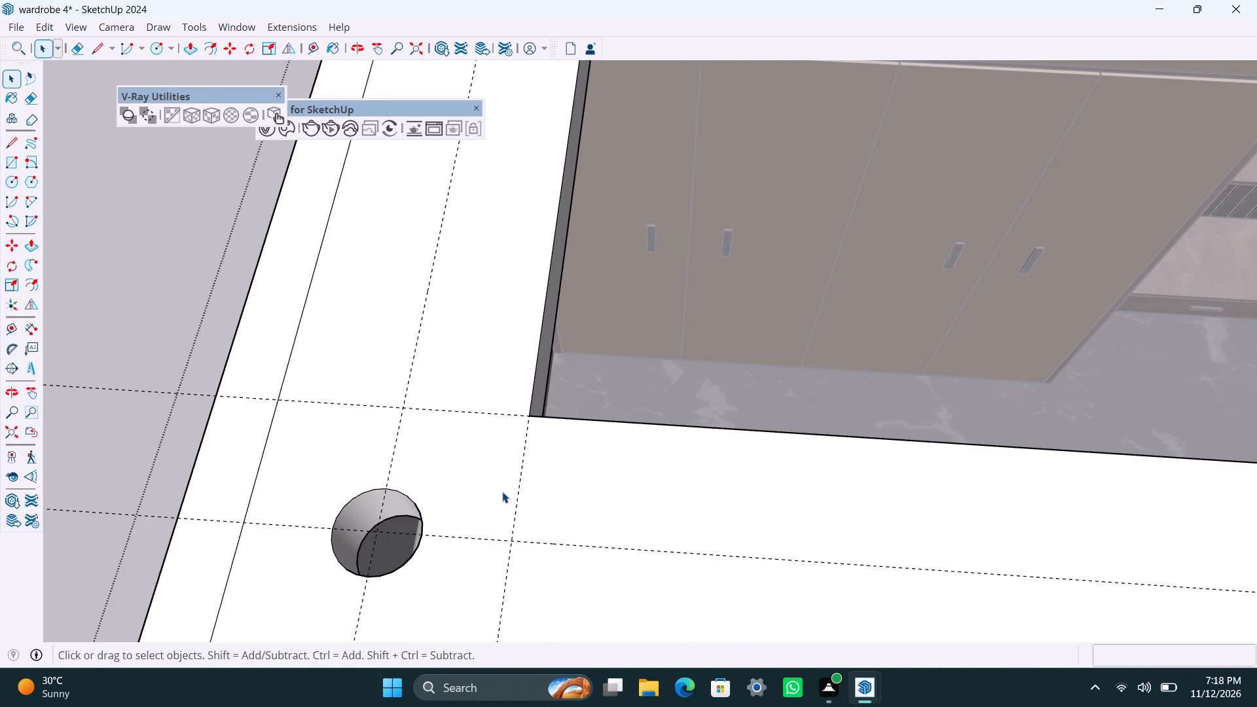
Draw a circle of 3" radius at the front-right intersection of the 9" guides on the ceiling slab.
scroll(500, 501, down, 8)
scroll(481, 562, down, 8)
scroll(574, 596, down, 2)
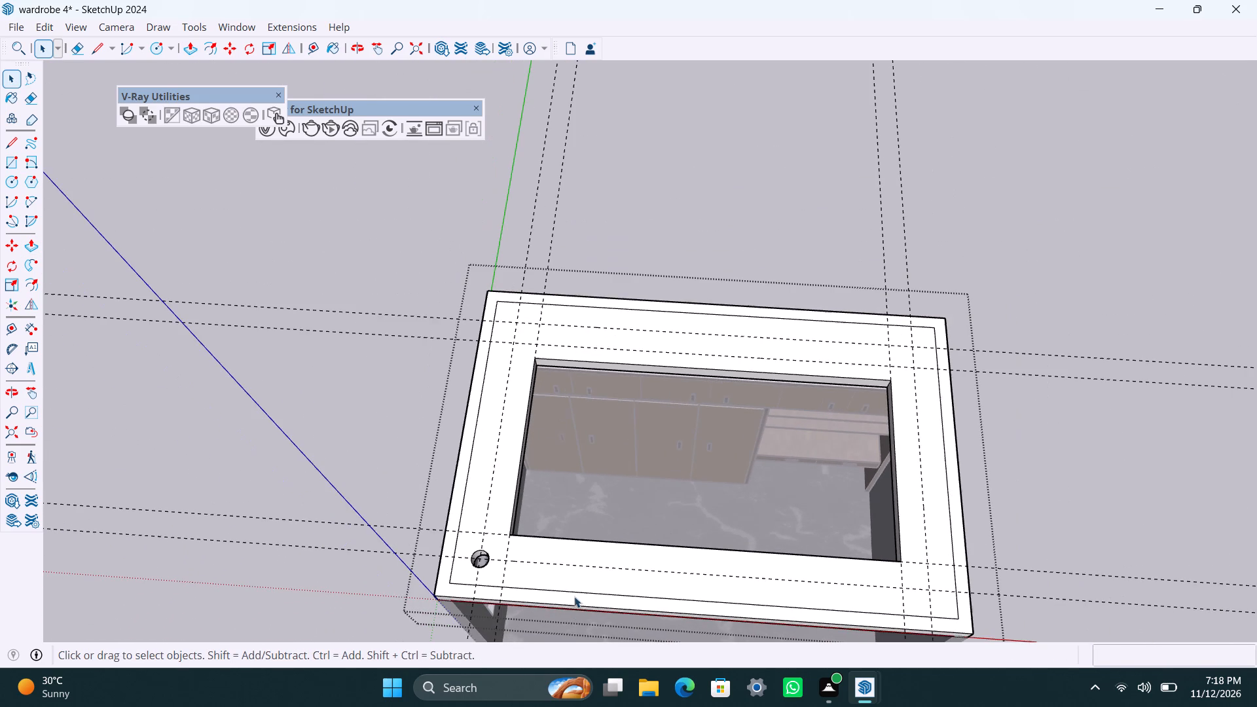
shift+middle_drag(594, 564, 401, 500)
scroll(705, 531, up, 4)
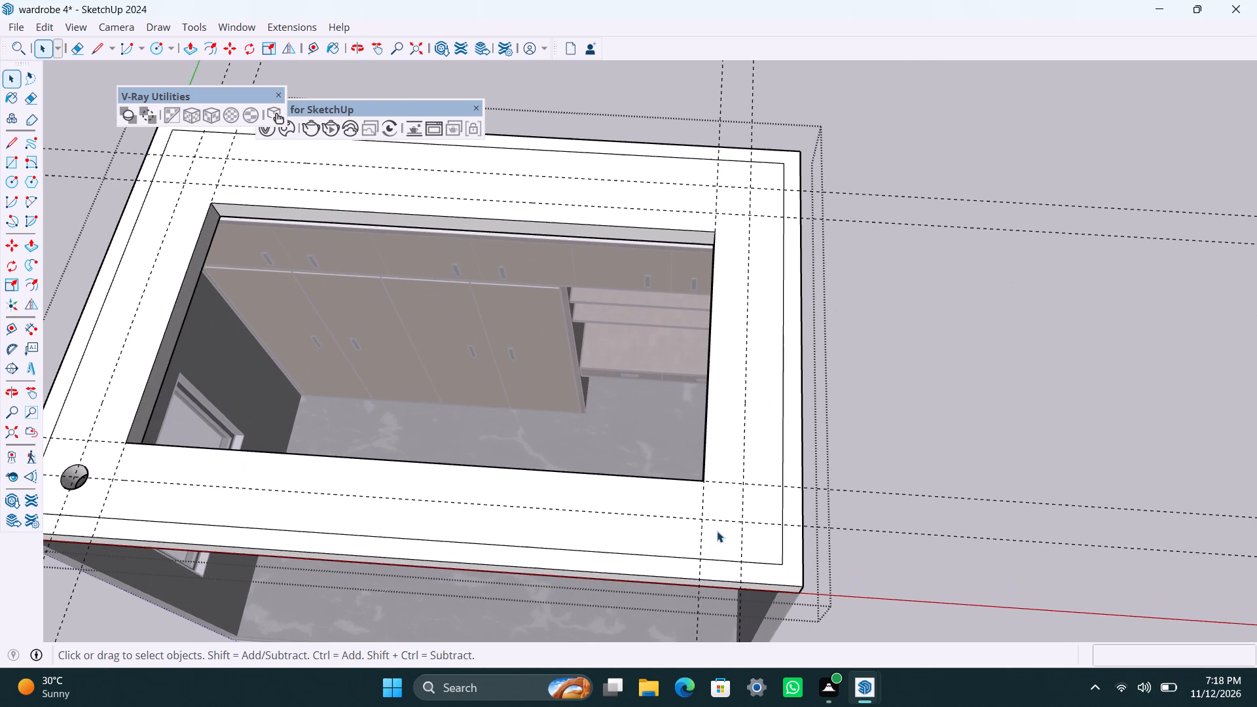
key(c)
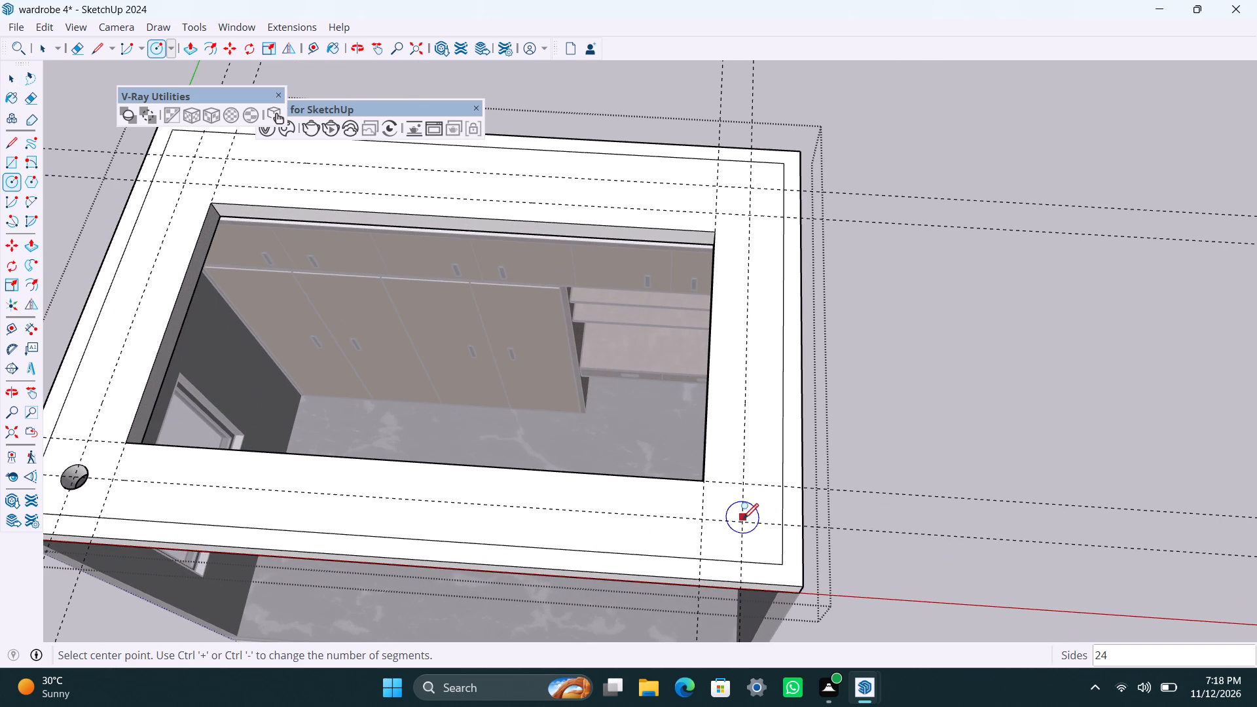
click(744, 521)
key(3)
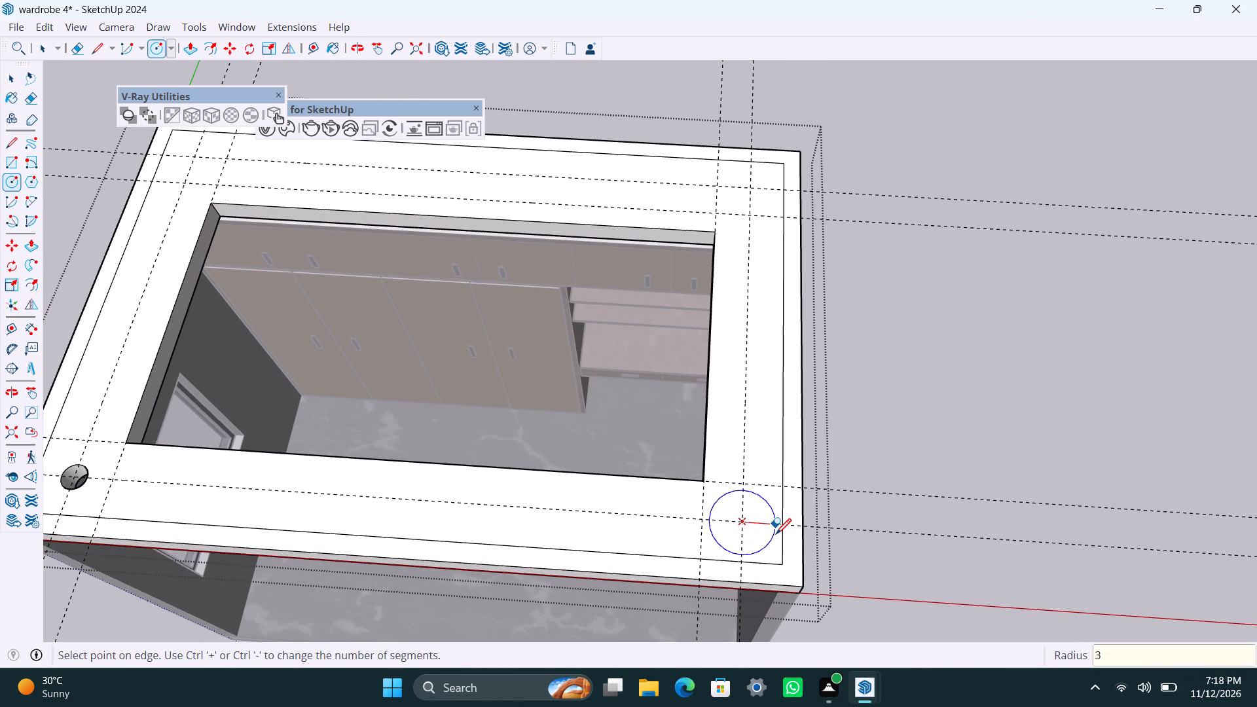
key(shift+quotedbl)
key(Return)
key(space)
Push the front-right circle down 6" to cut a round hole in the ceiling slab.
scroll(735, 541, up, 2)
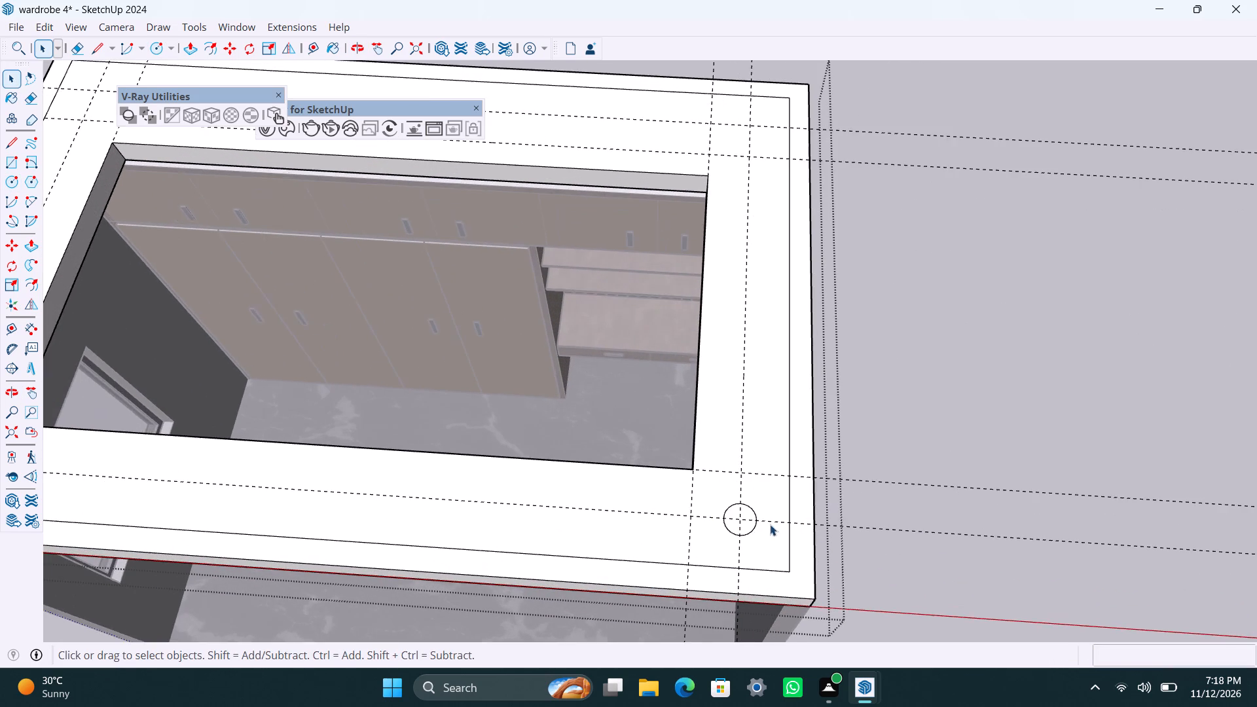
scroll(770, 524, up, 2)
middle_drag(735, 538, 718, 571)
scroll(727, 570, up, 3)
click(721, 585)
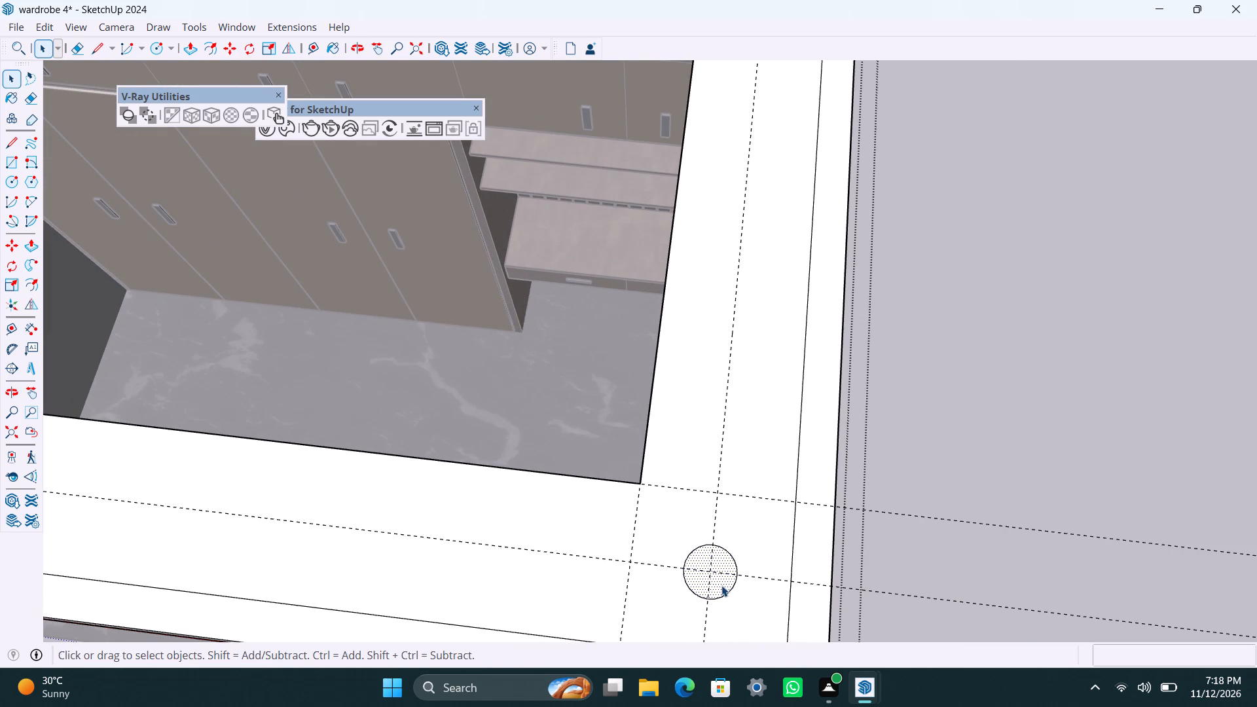
key(p)
click(721, 585)
text(6")
key(Return)
key(space)
Place a guide across the ceiling slab 2' forward of the back guide that lies 1'6" inside the offset outline.
scroll(730, 349, down, 10)
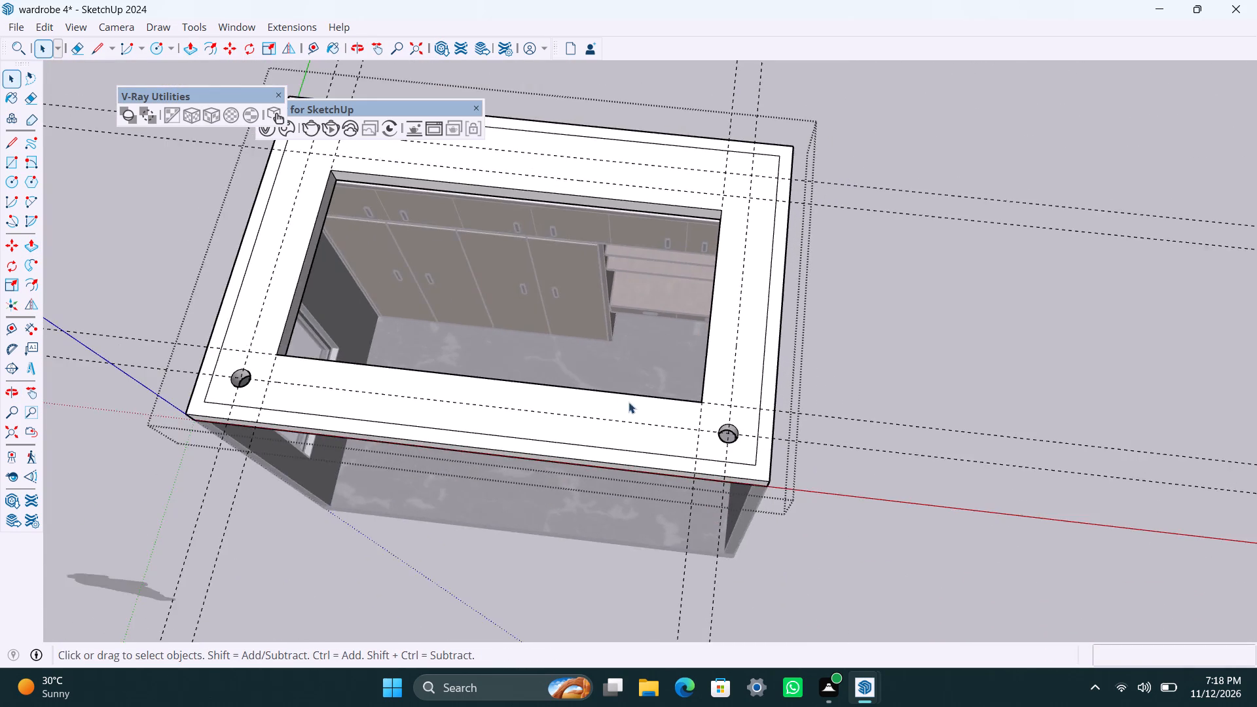
middle_drag(637, 407, 808, 415)
scroll(664, 409, up, 1)
middle_drag(651, 450, 691, 458)
scroll(382, 259, up, 1)
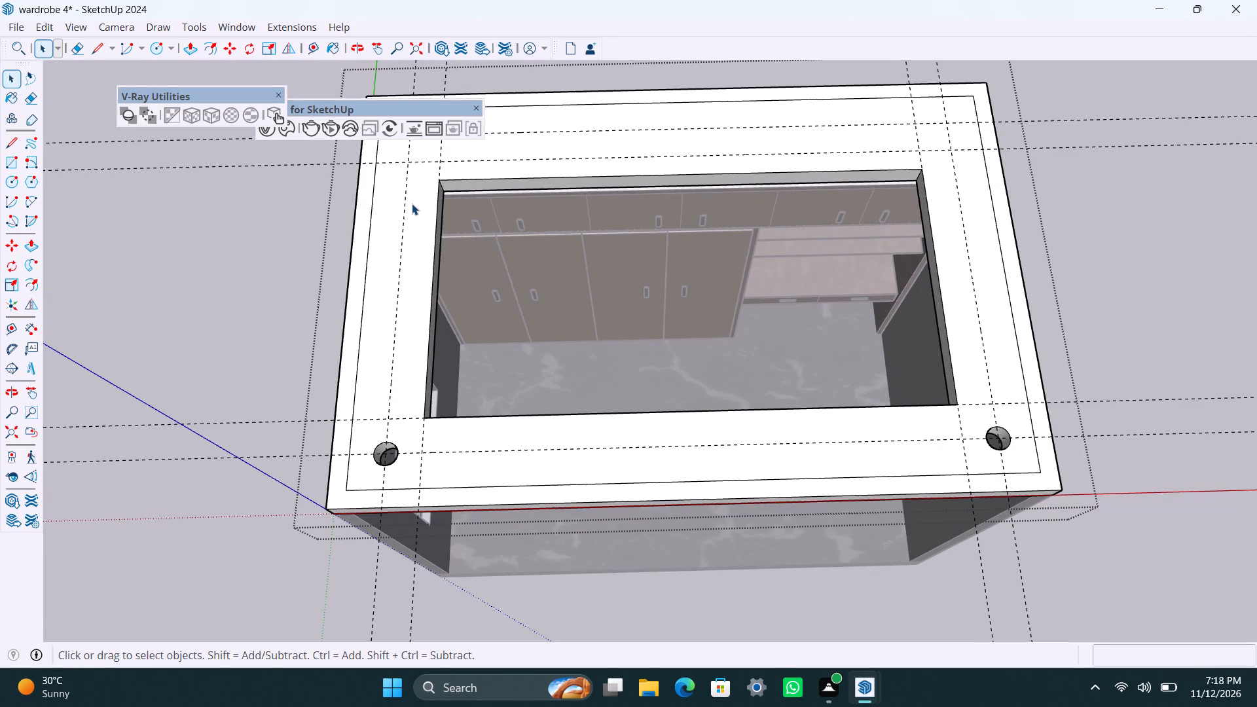
key(t)
click(415, 160)
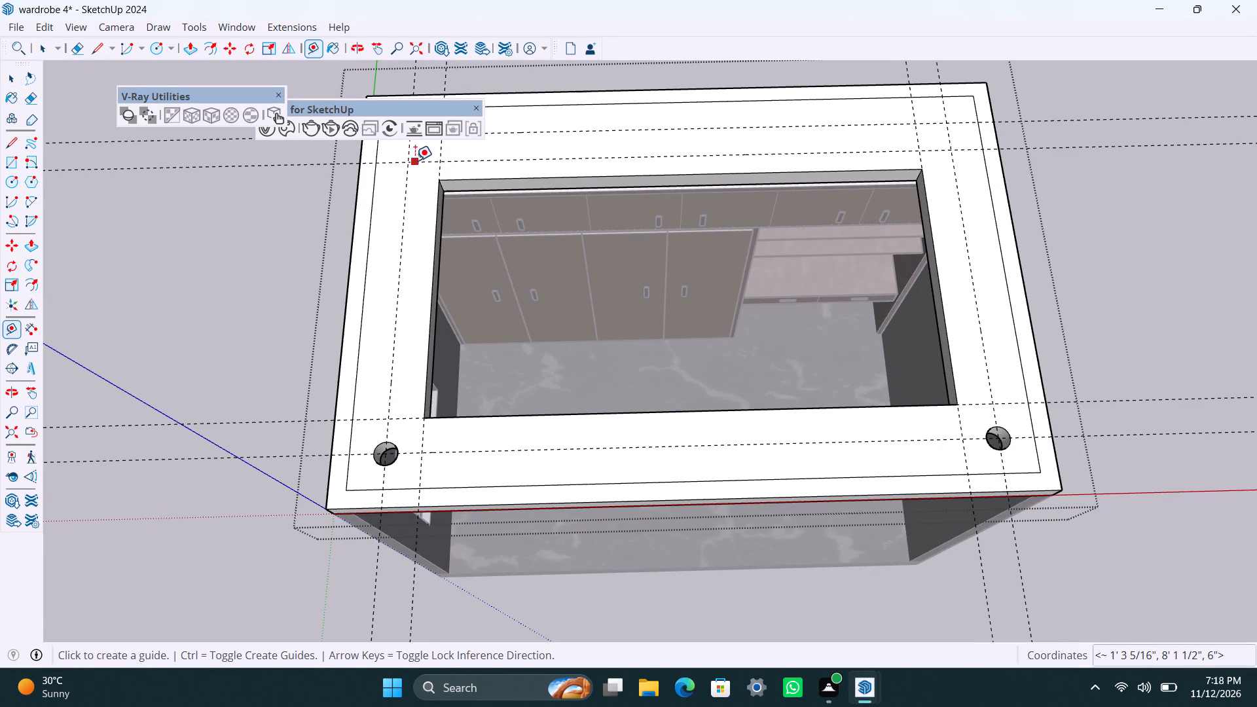
text(2')
key(Return)
key(space)
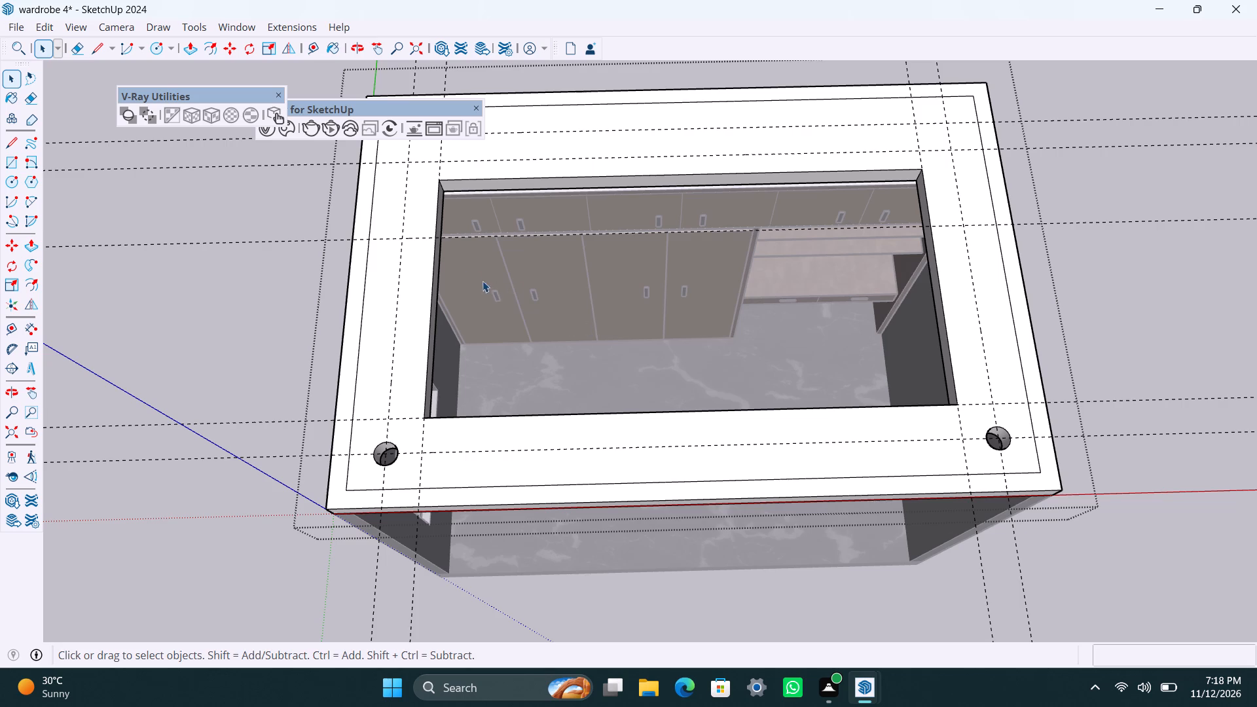
Draw a circle of 3" radius where the 2' guide crosses the left 9" guide on the ceiling slab.
scroll(442, 262, up, 2)
middle_drag(426, 267, 330, 184)
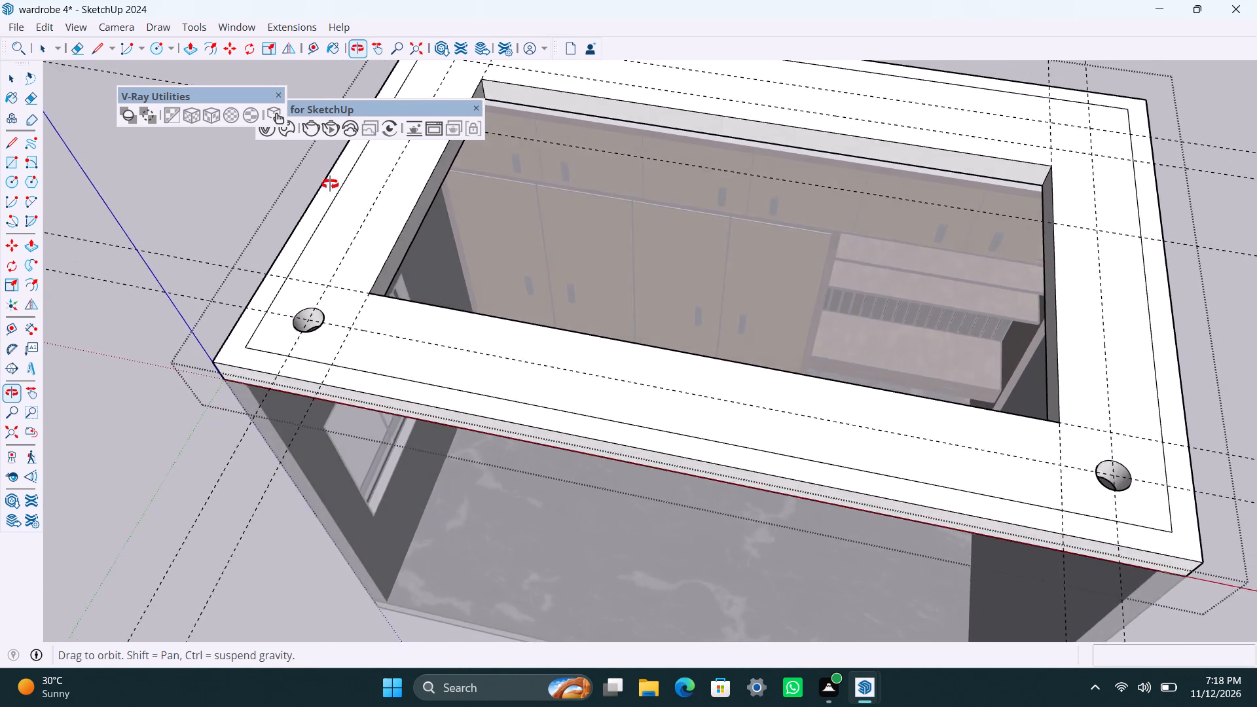
middle_drag(330, 184, 392, 255)
key(c)
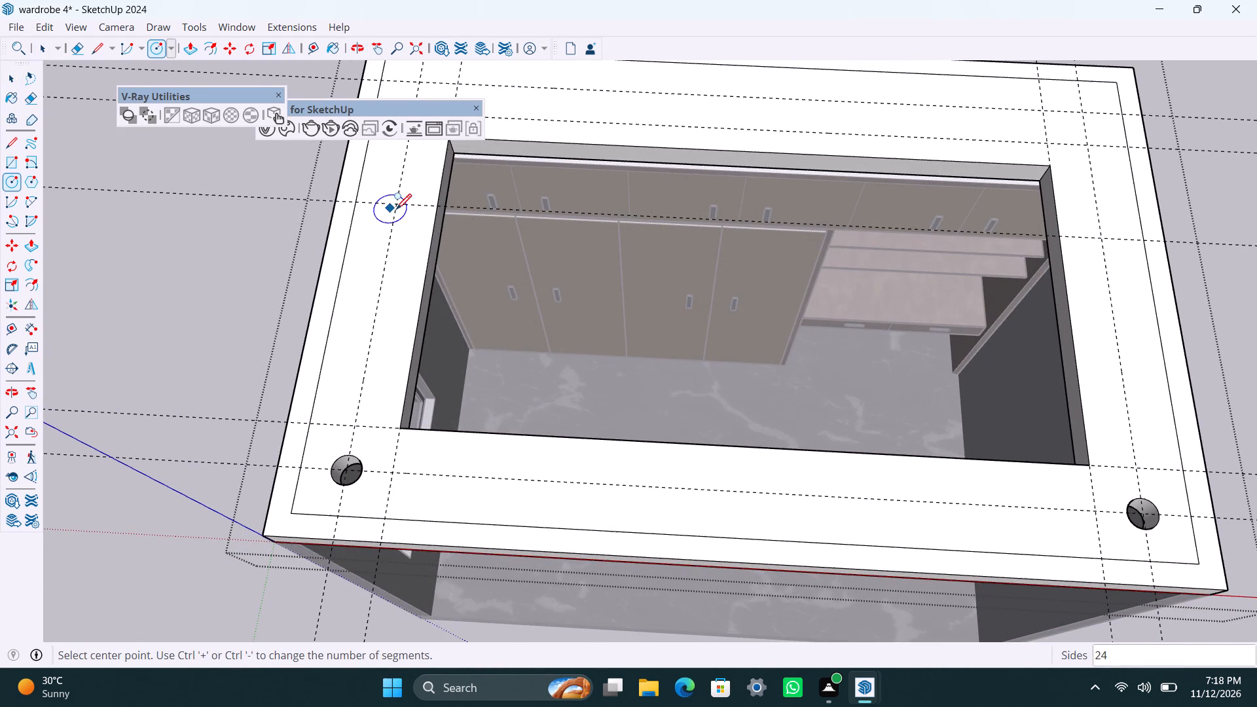
click(399, 204)
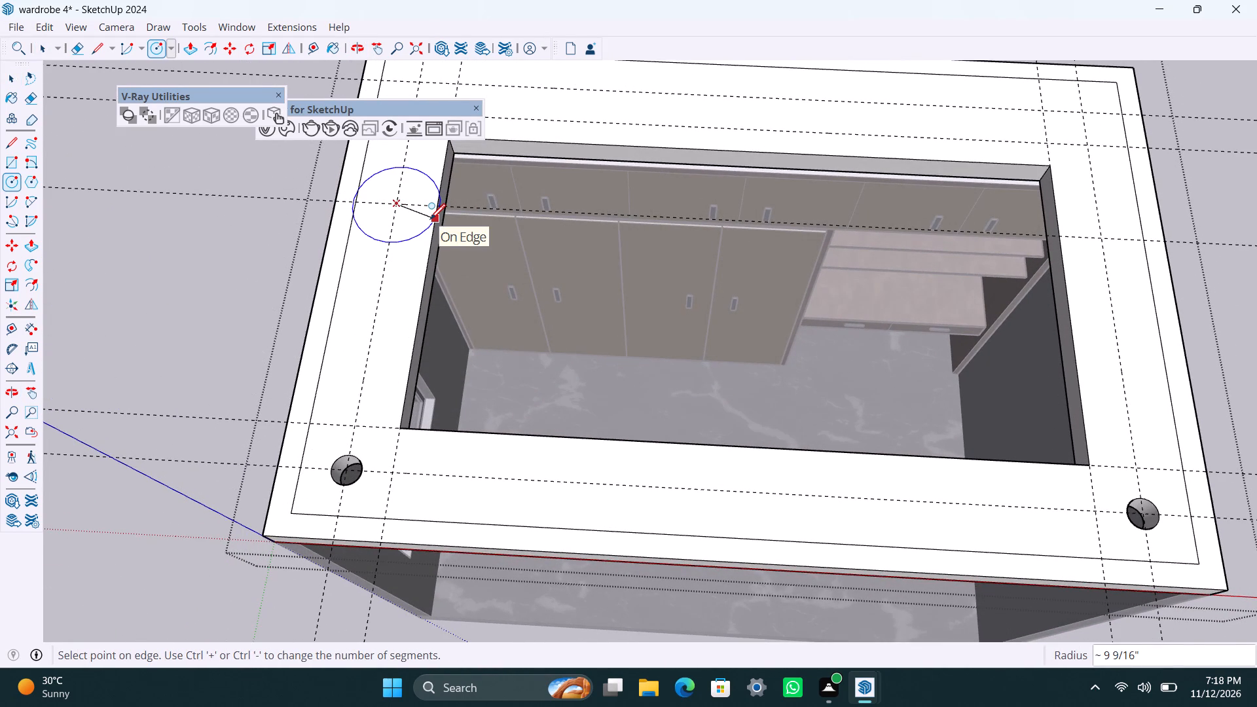
text(3")
key(Return)
key(space)
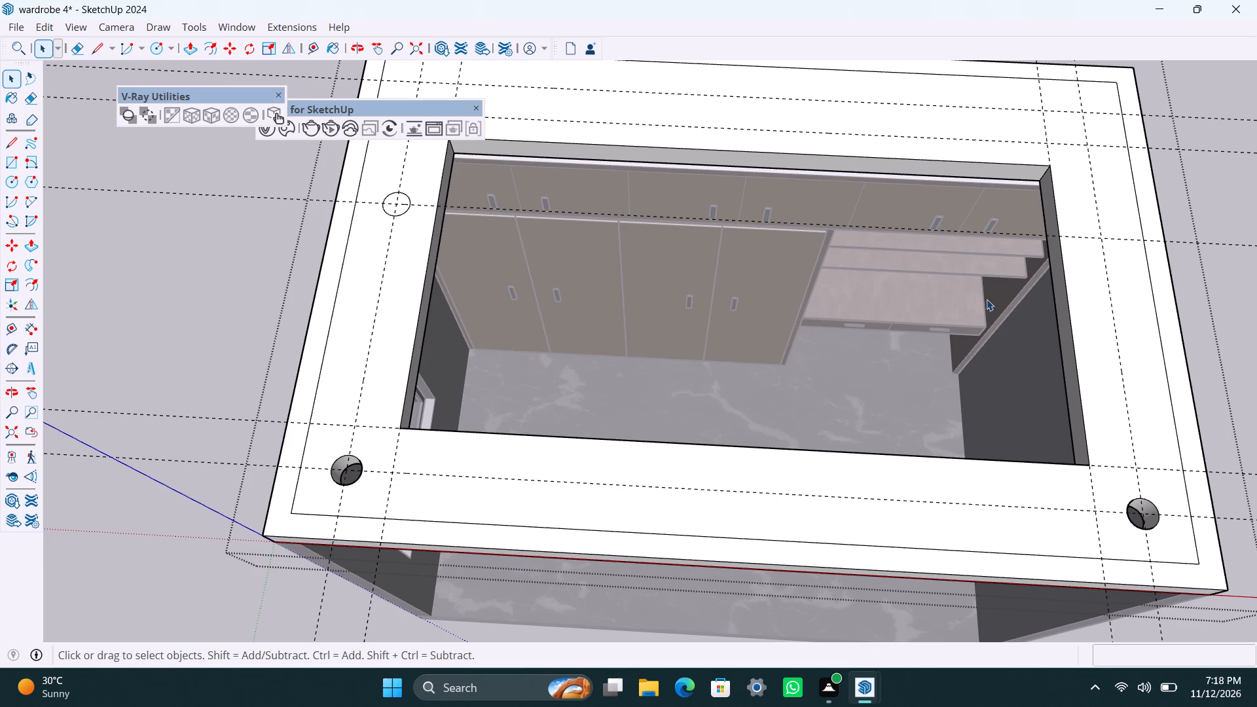
Draw a circle of 3" radius where the 2' guide crosses the right 9" guide on the ceiling slab.
scroll(1080, 265, up, 2)
middle_drag(1089, 263, 1070, 340)
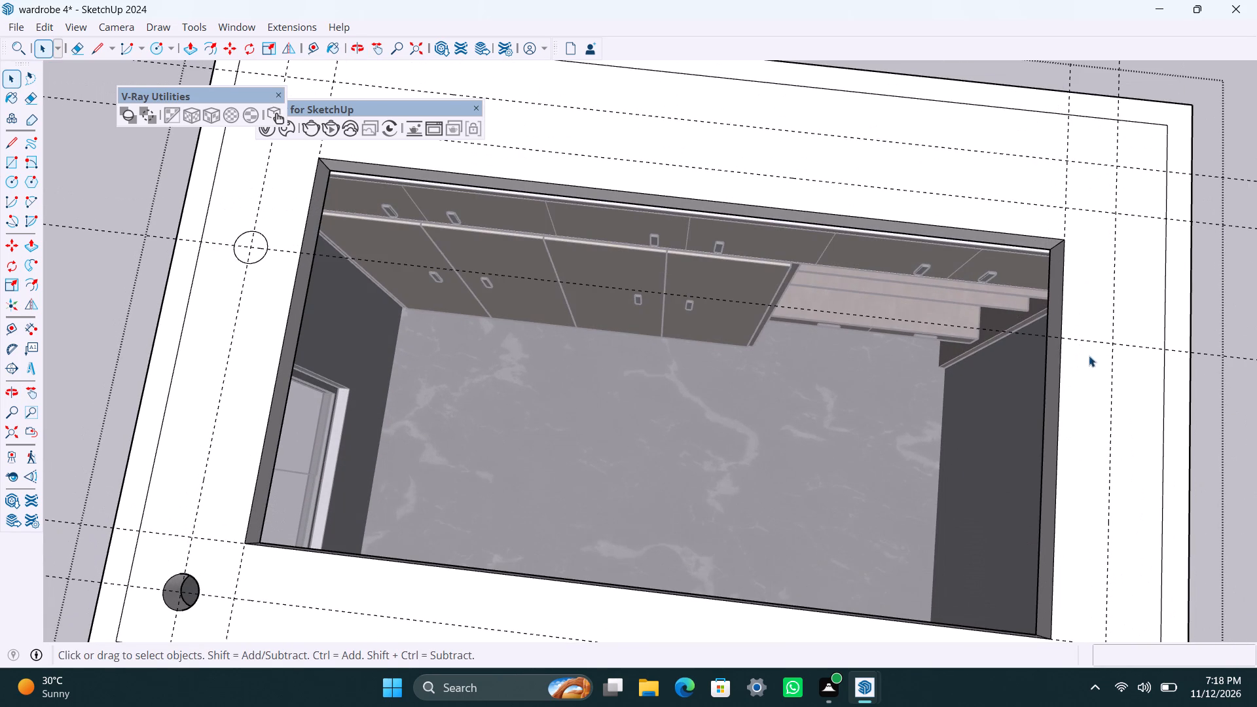
key(c)
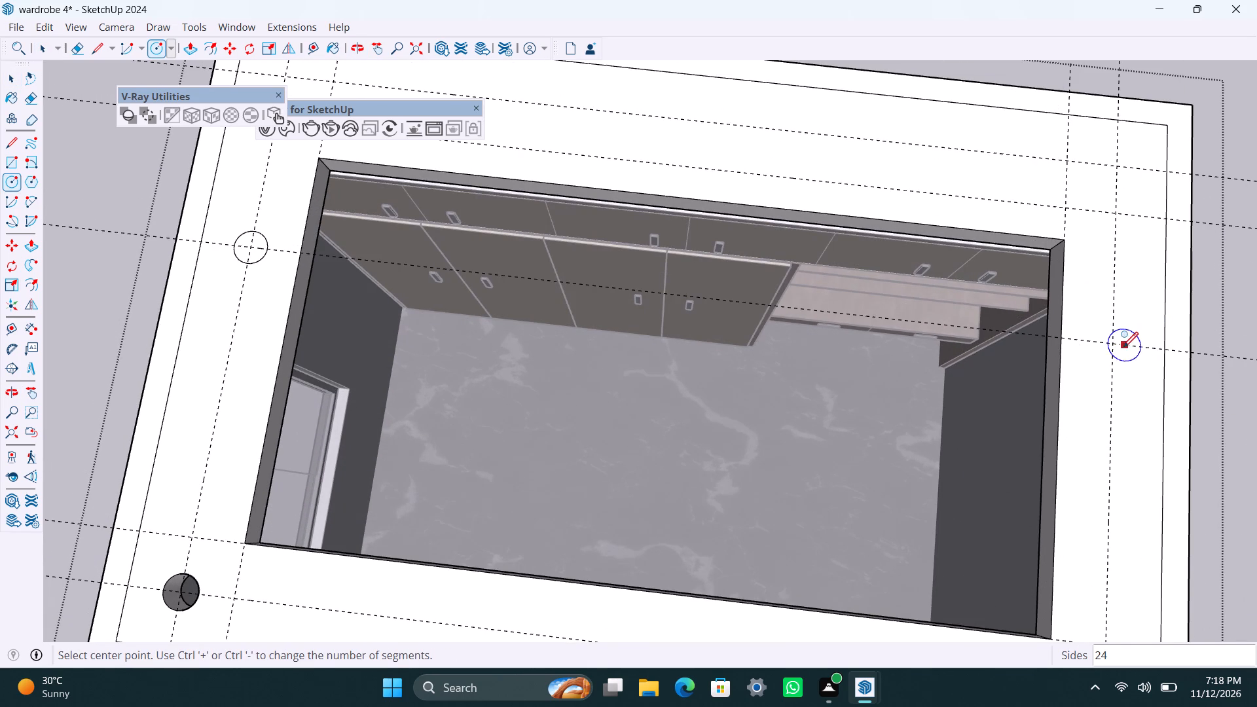
click(1116, 344)
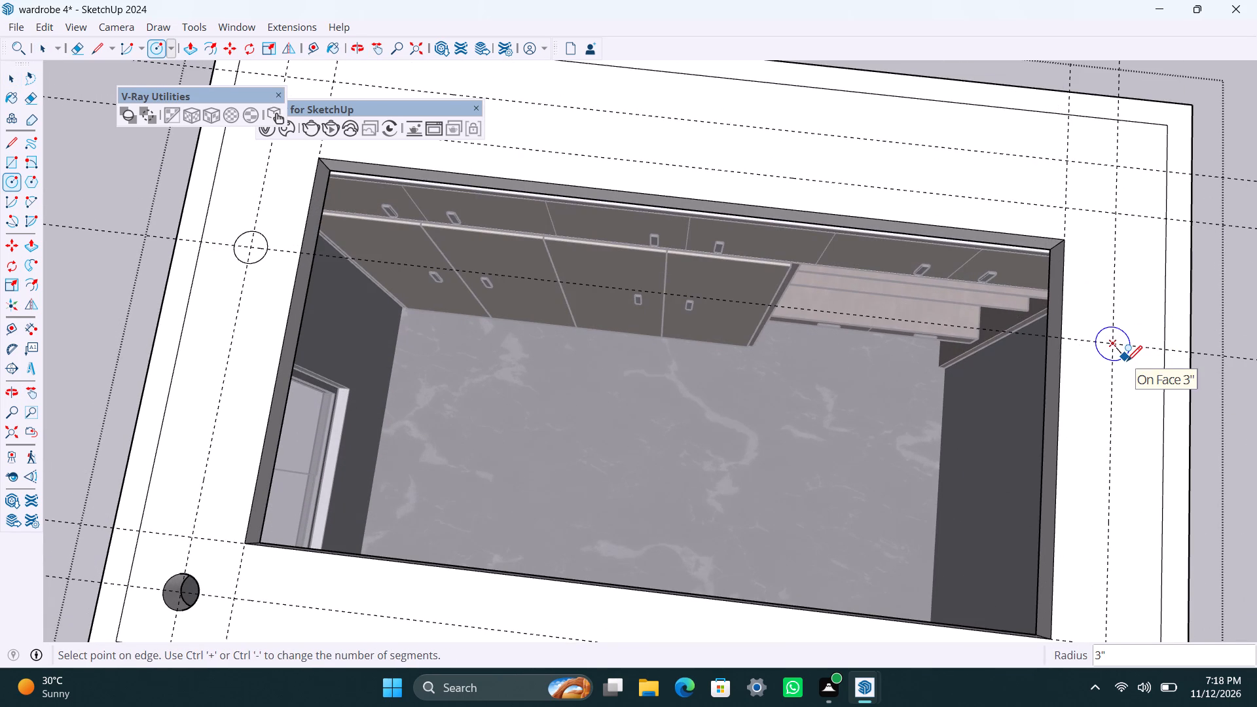
text(2")
key(BackSpace)
key(BackSpace)
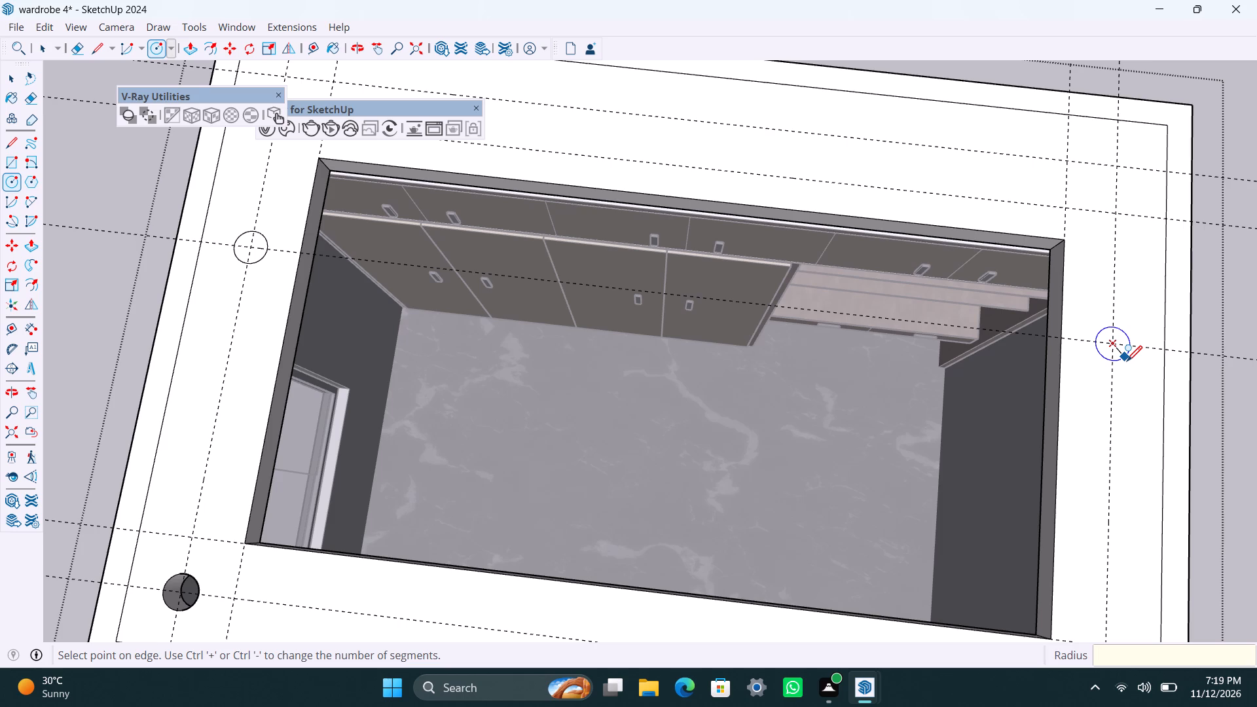
text(3")
key(Return)
key(space)
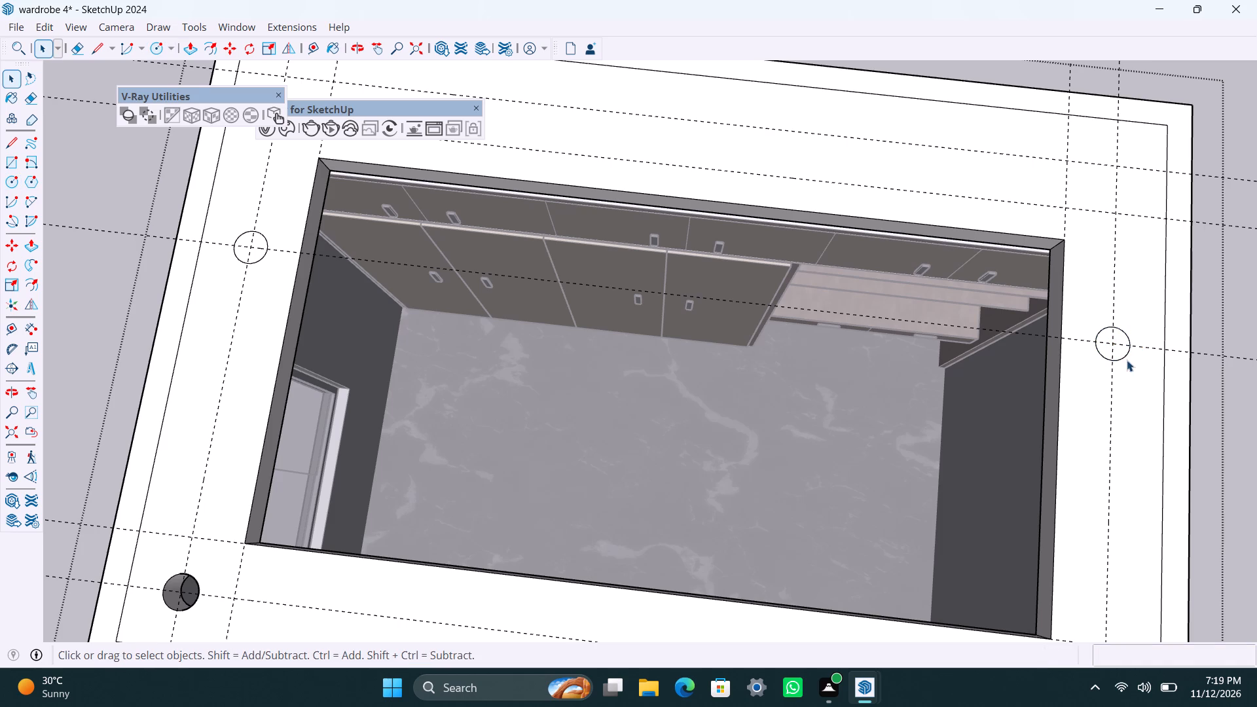
Push the back-right circle down 6" to cut a round hole in the ceiling slab.
scroll(1097, 278, down, 4)
middle_drag(1091, 417, 1057, 470)
scroll(1079, 436, up, 8)
click(1095, 444)
key(p)
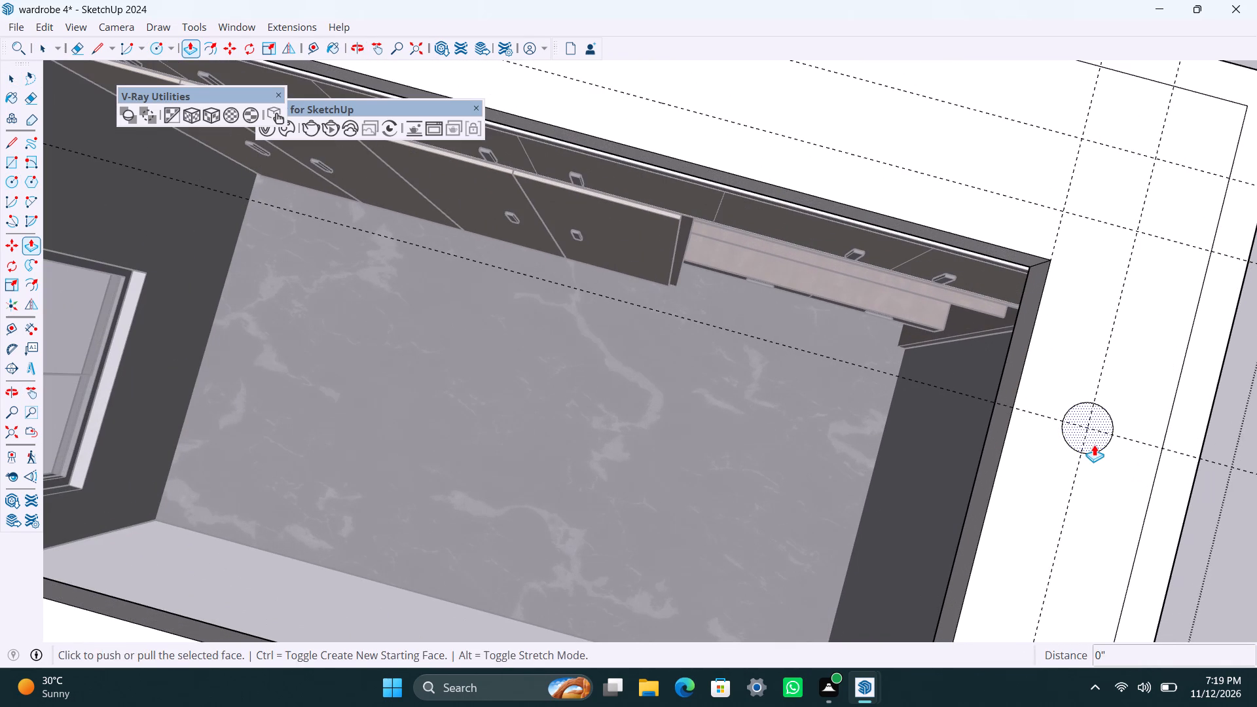
click(1094, 444)
text(6")
key(Return)
key(space)
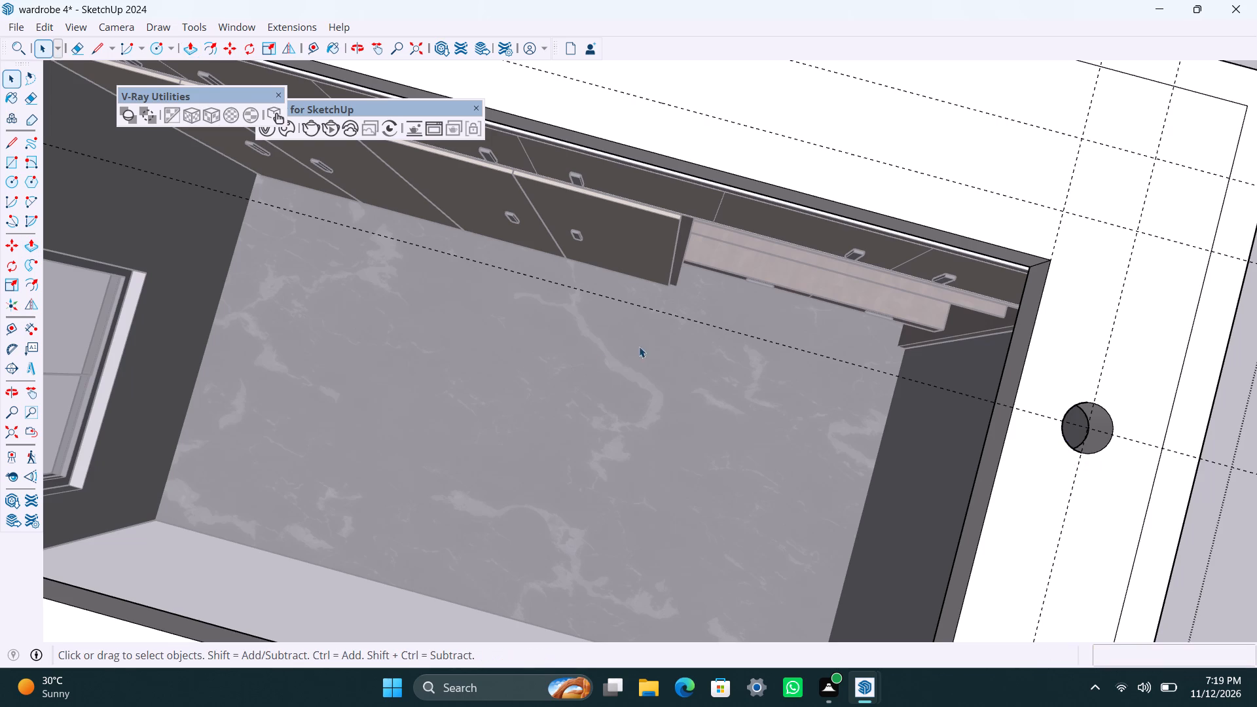
Push the back-left circle down 6" to cut a round hole in the ceiling slab.
scroll(525, 444, down, 3)
shift+middle_drag(571, 447, 710, 433)
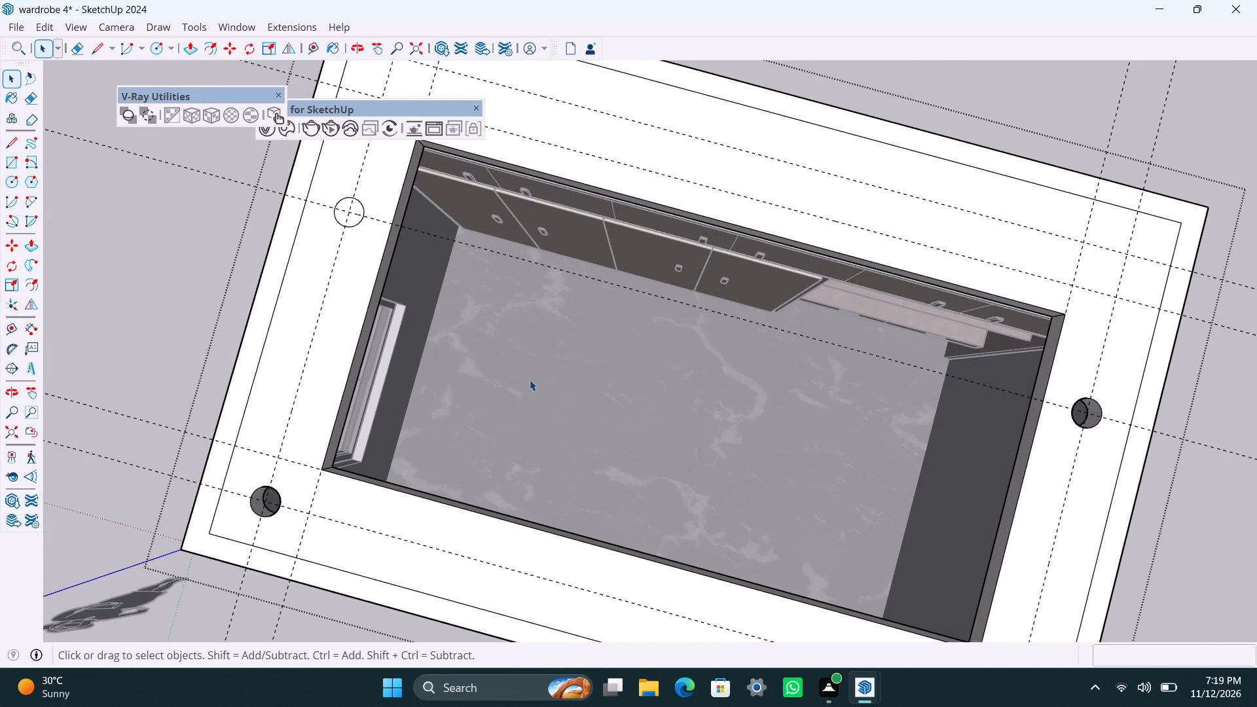
scroll(386, 297, up, 2)
middle_drag(382, 369, 450, 380)
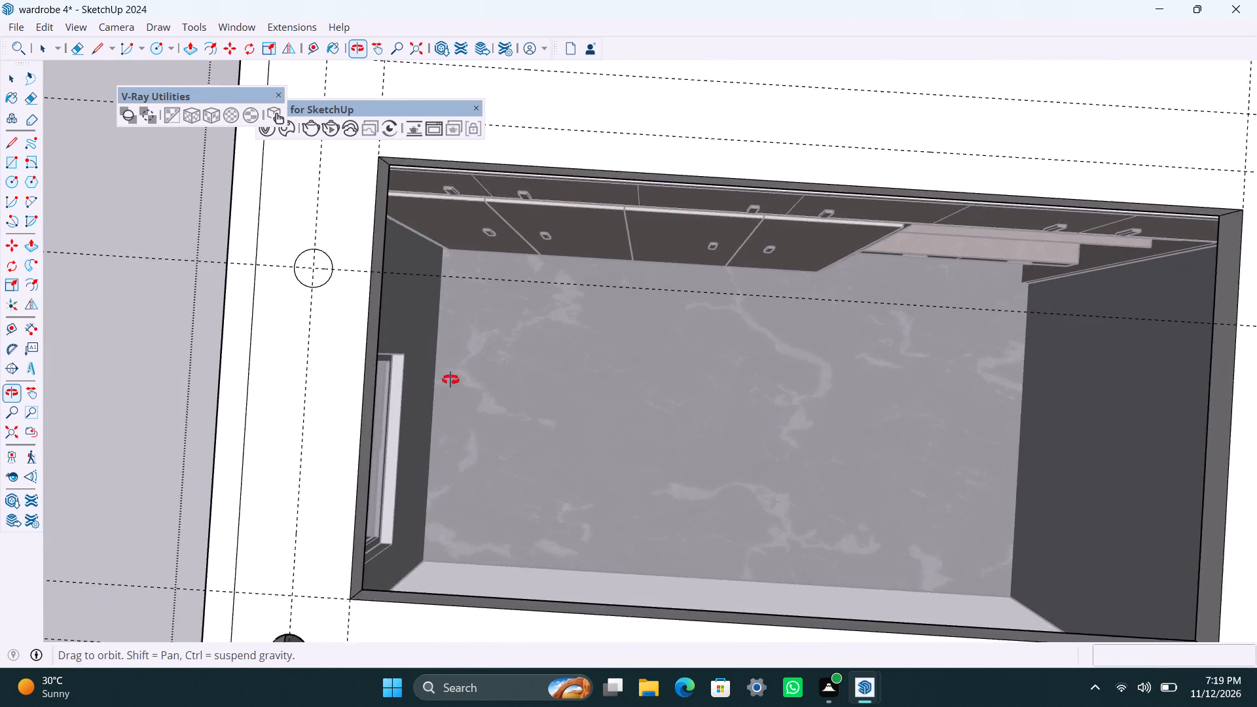
middle_drag(450, 380, 450, 380)
scroll(327, 335, up, 3)
click(310, 270)
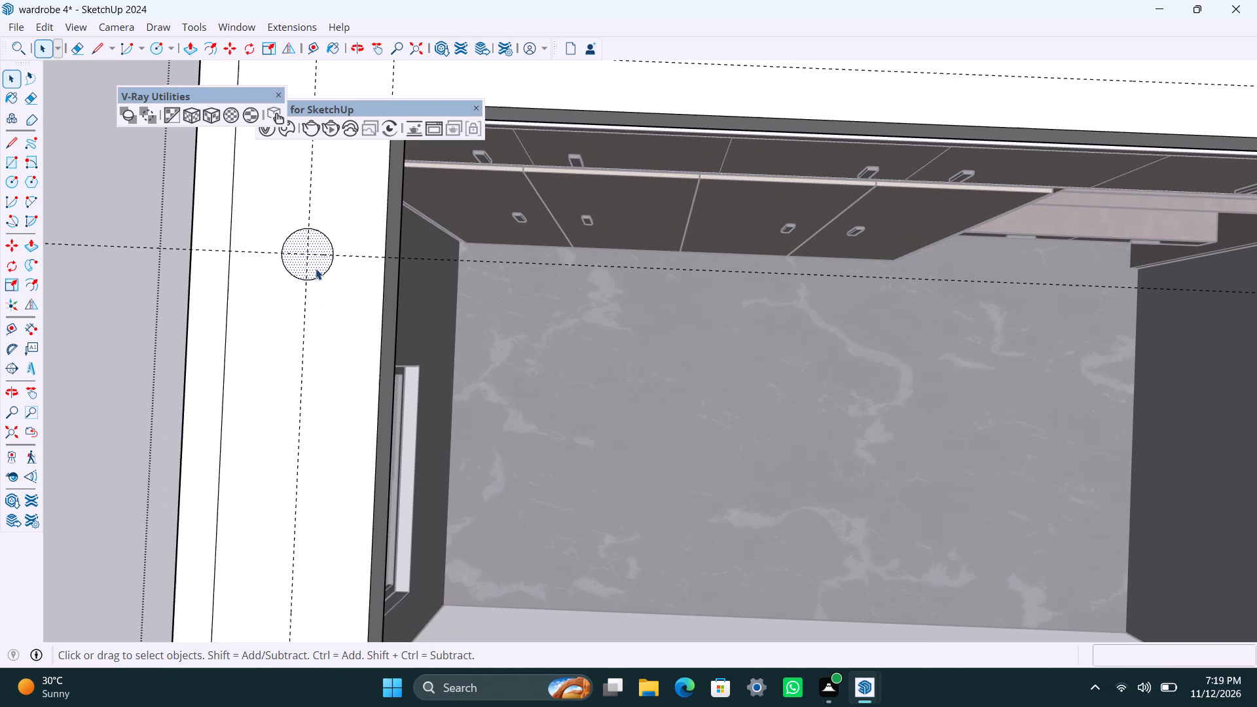
key(p)
click(316, 268)
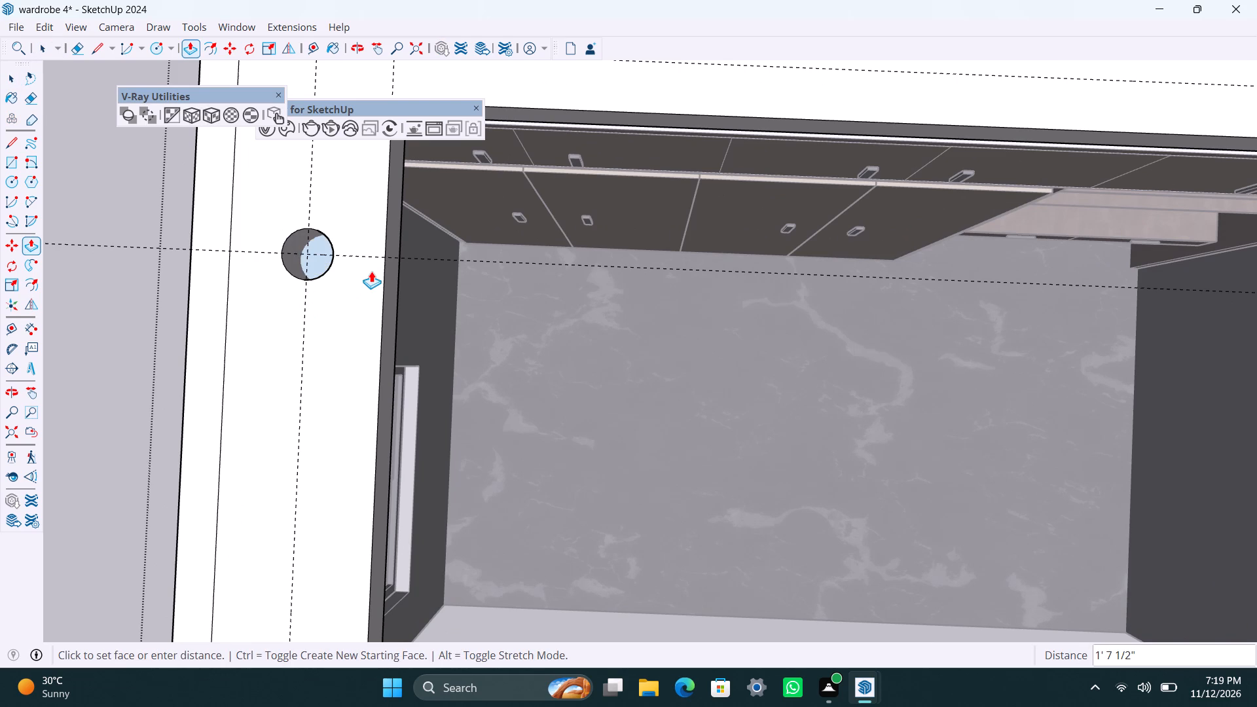
text(6")
key(Return)
key(space)
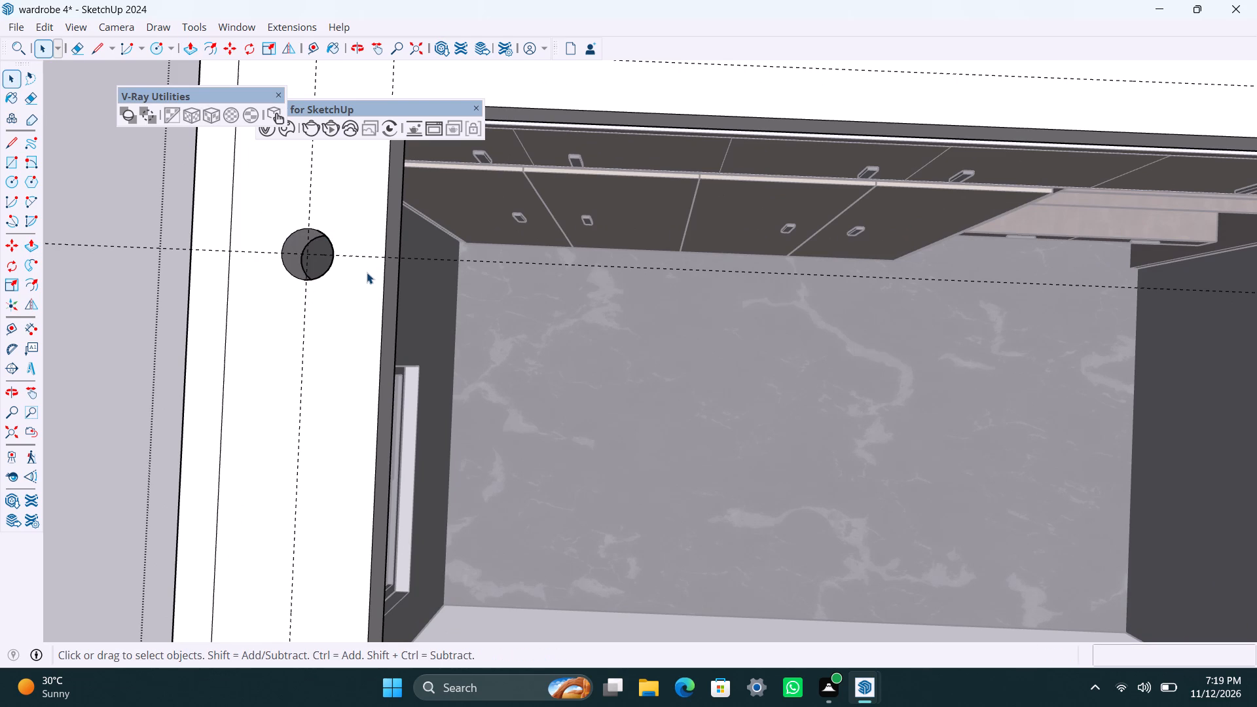
Examine the layout of the four round holes around the ceiling slab's central opening from above and from the front.
scroll(471, 288, down, 7)
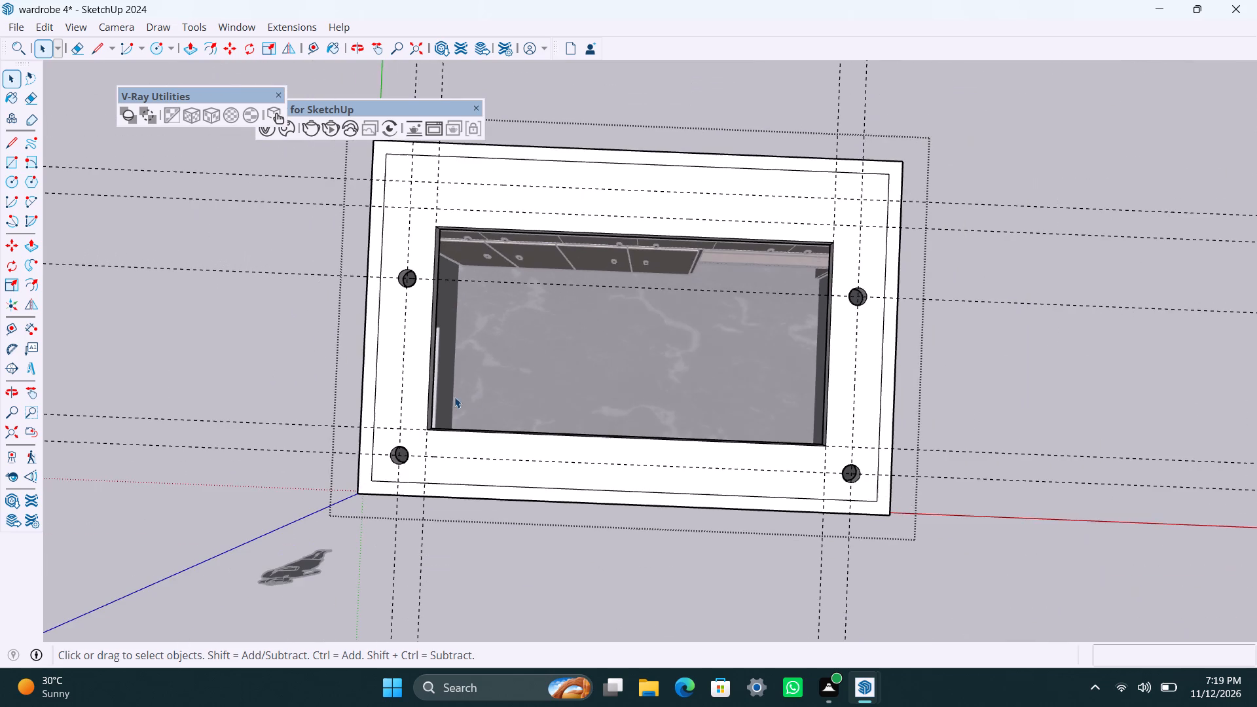
shift+middle_drag(466, 391, 392, 401)
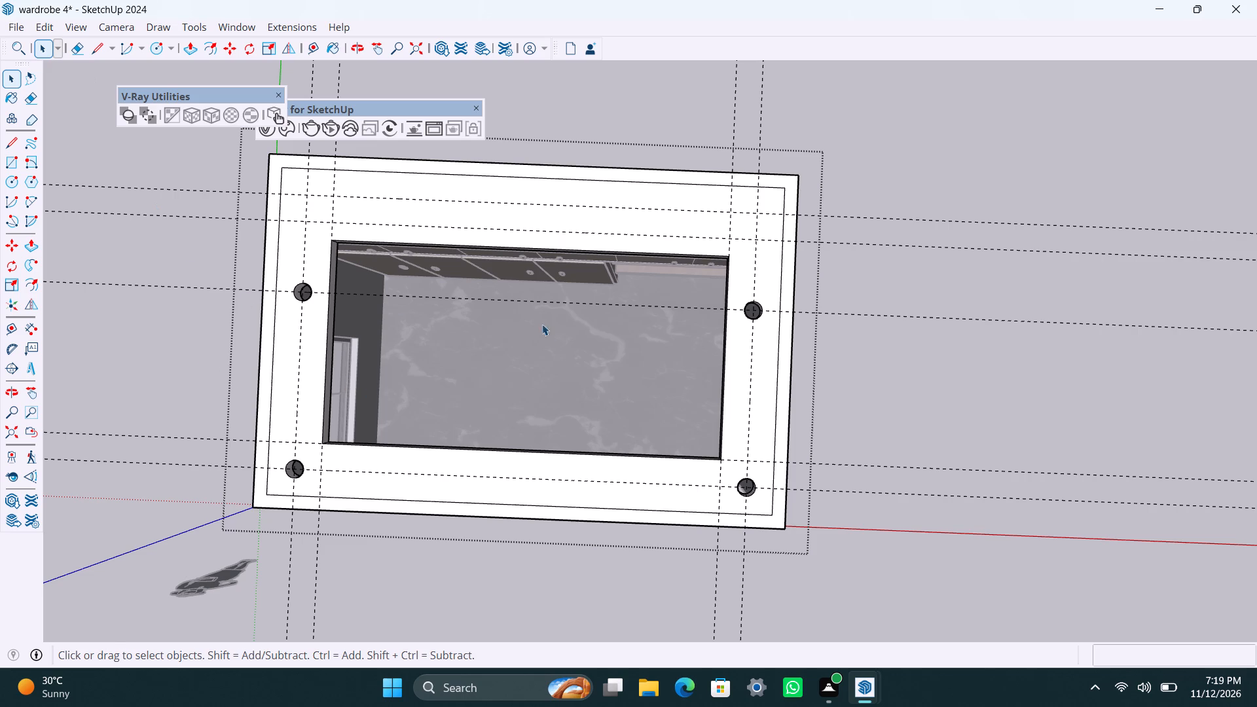
scroll(523, 448, down, 1)
scroll(514, 467, up, 3)
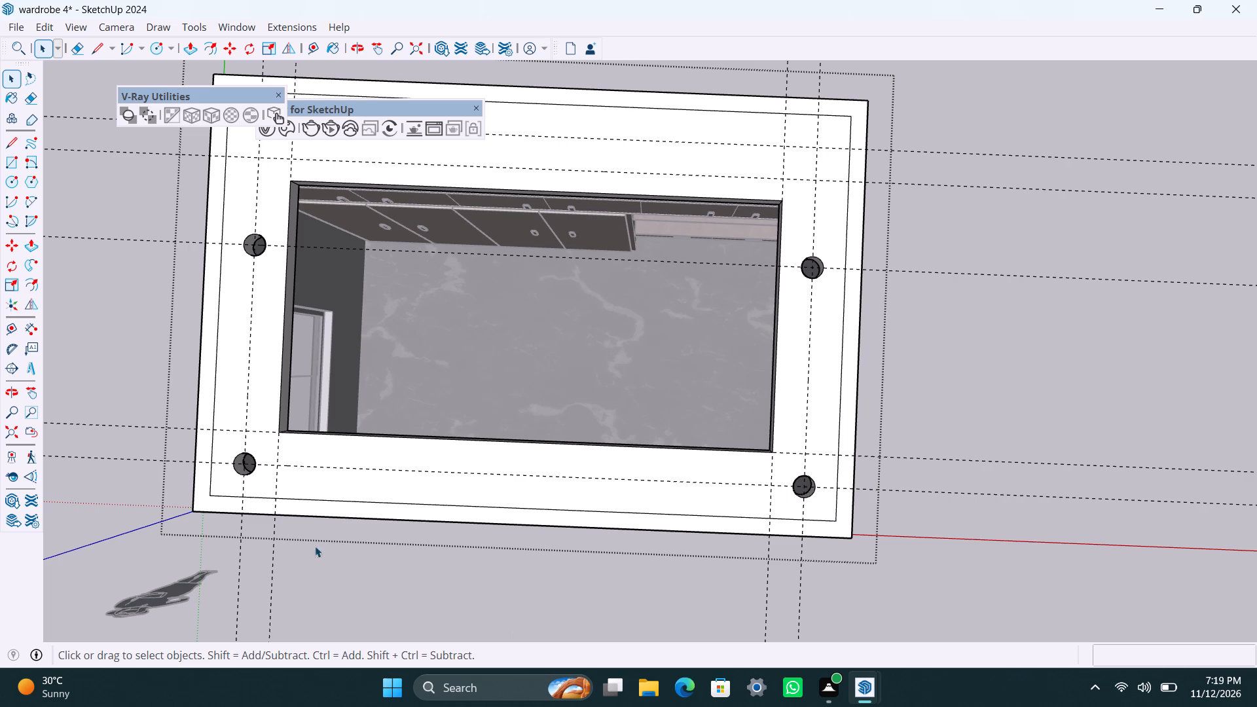
scroll(477, 547, down, 1)
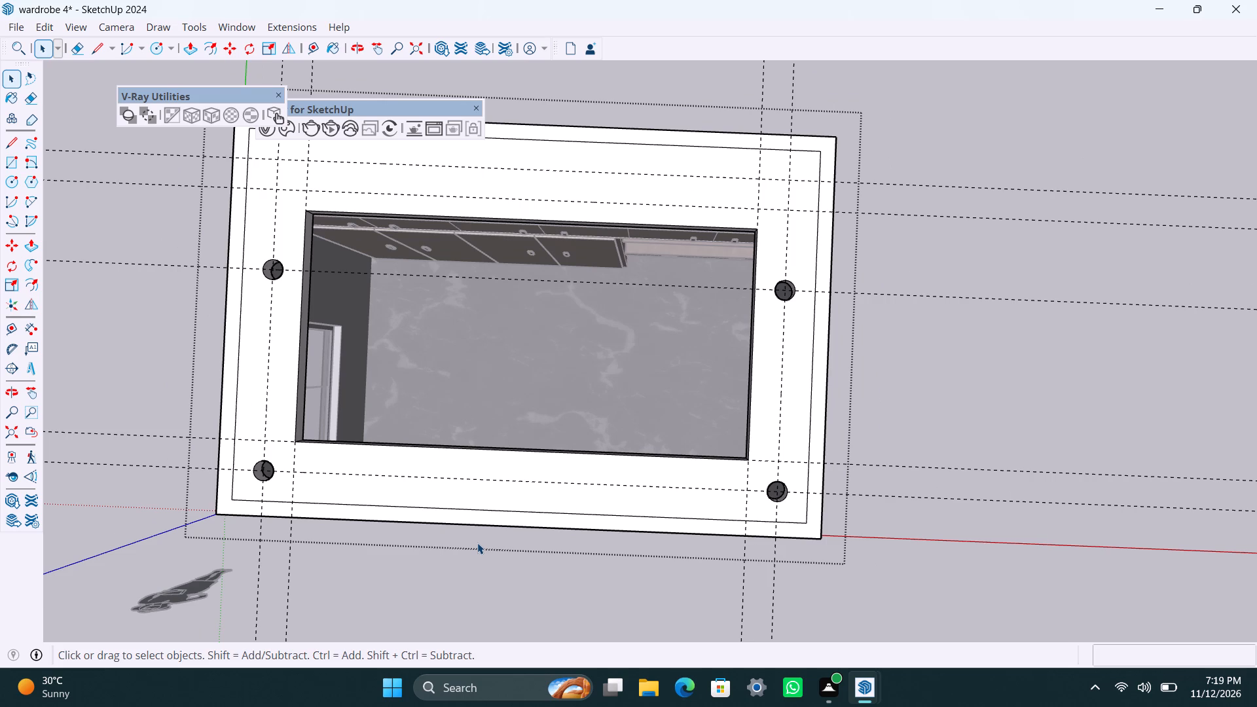
scroll(466, 488, down, 2)
scroll(480, 467, up, 4)
middle_drag(490, 476, 528, 456)
scroll(524, 462, up, 2)
middle_drag(509, 488, 500, 309)
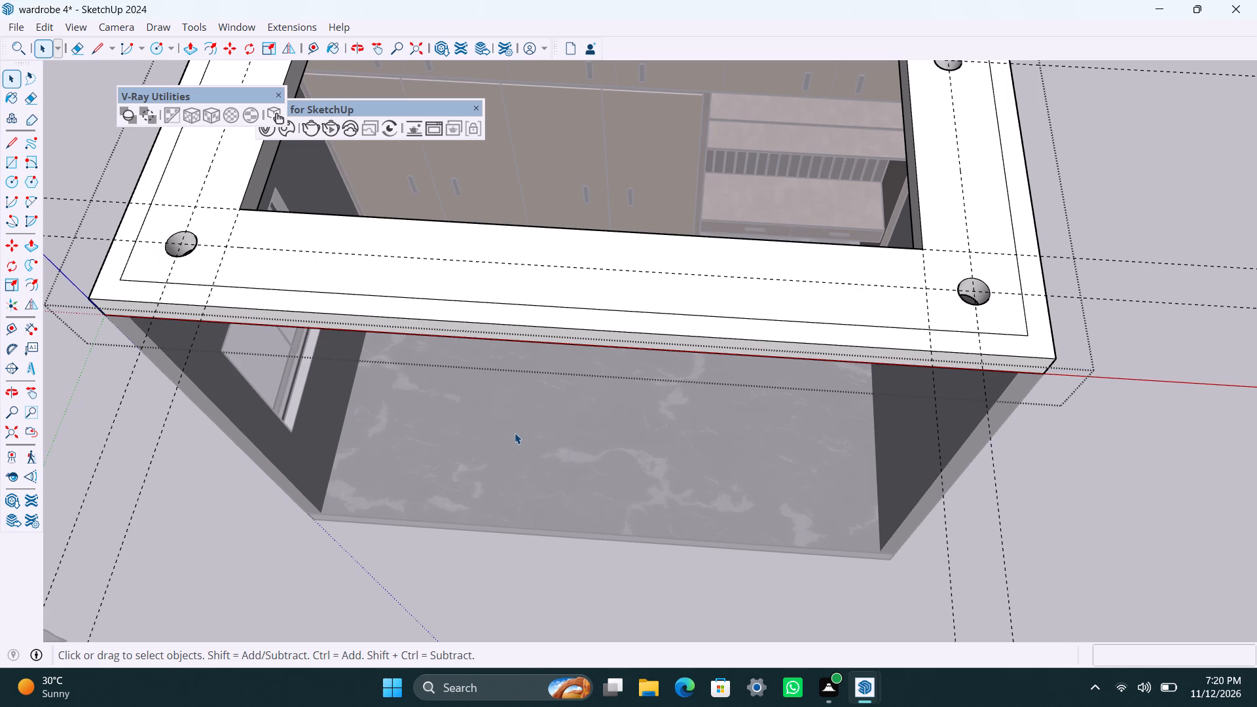
scroll(498, 412, down, 3)
scroll(505, 401, up, 3)
middle_drag(464, 354, 485, 379)
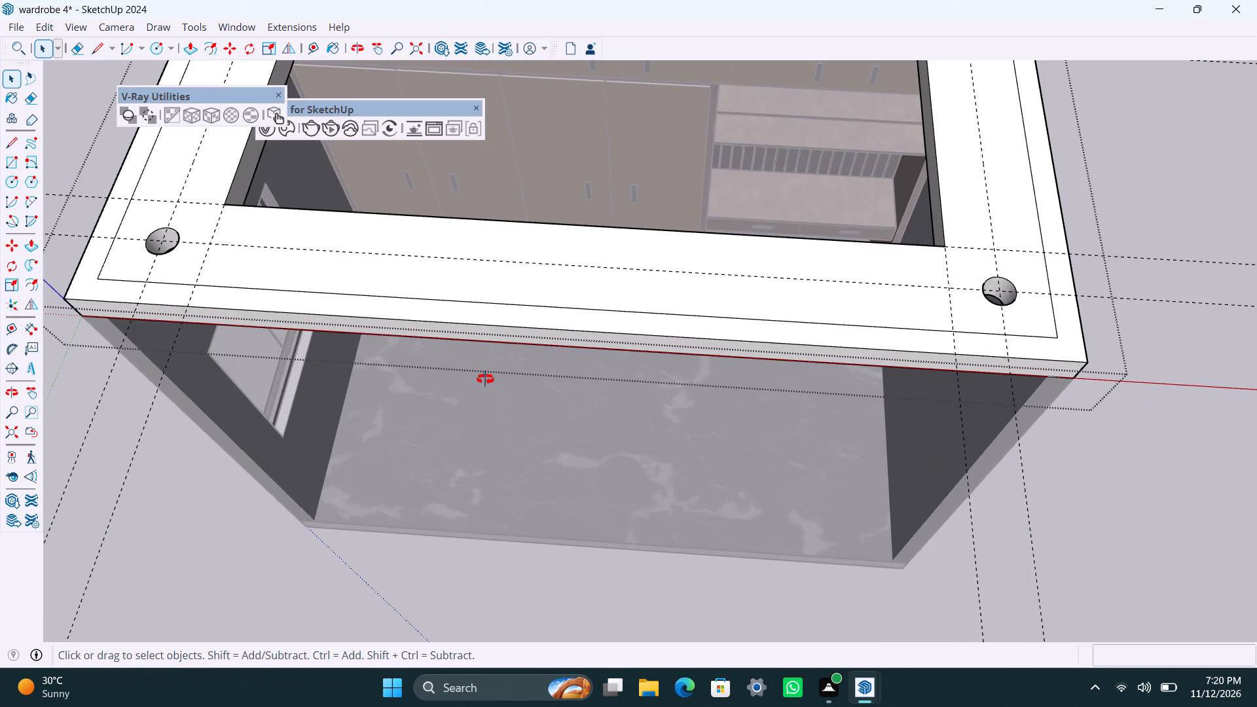
middle_drag(485, 379, 484, 408)
scroll(475, 361, down, 4)
shift+middle_drag(493, 310, 458, 390)
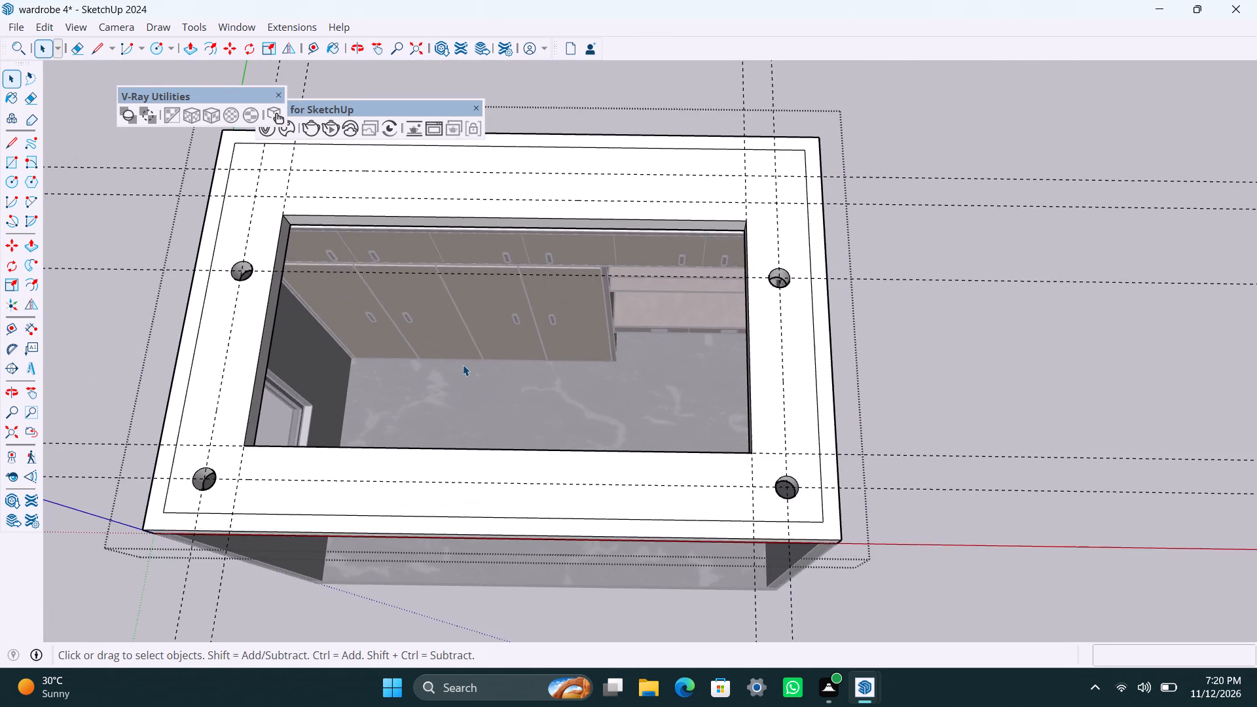
scroll(463, 365, down, 2)
Save the wardrobe 4 model.
key(ctrl+s)
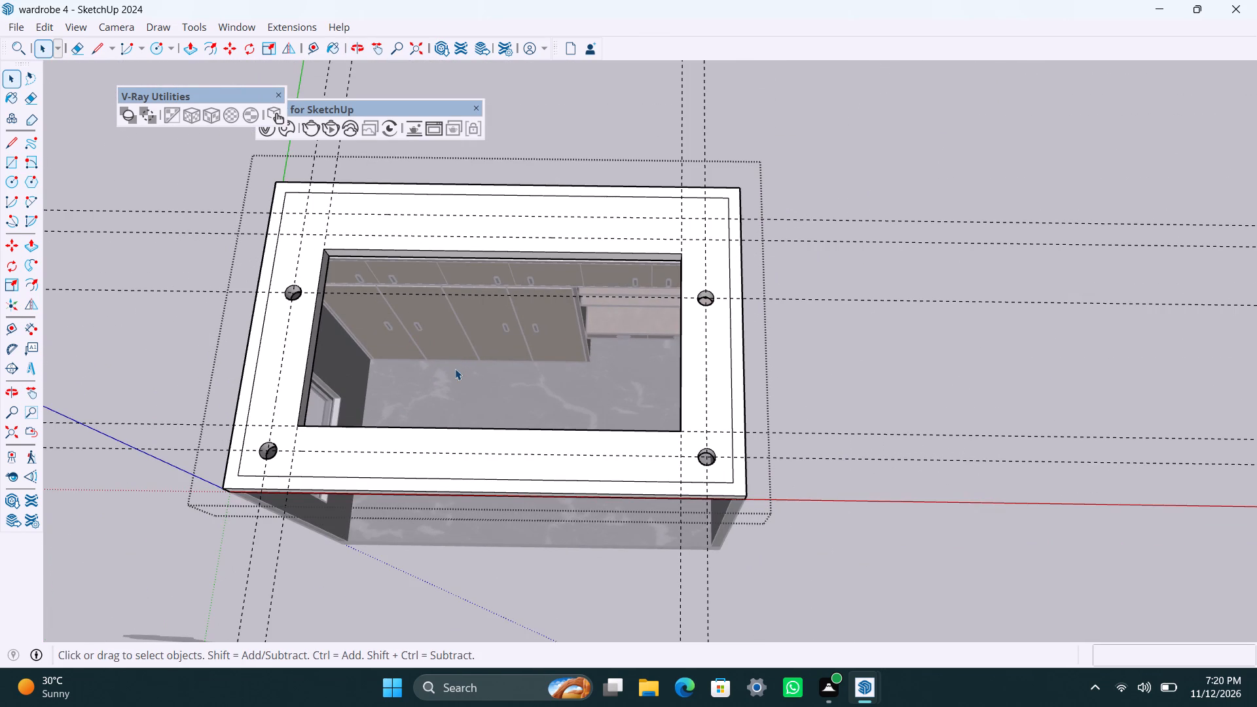
Close the ceiling slab group and delete all guides from the model.
key(space)
drag(880, 312, 877, 319)
triple_click(826, 147)
click(46, 24)
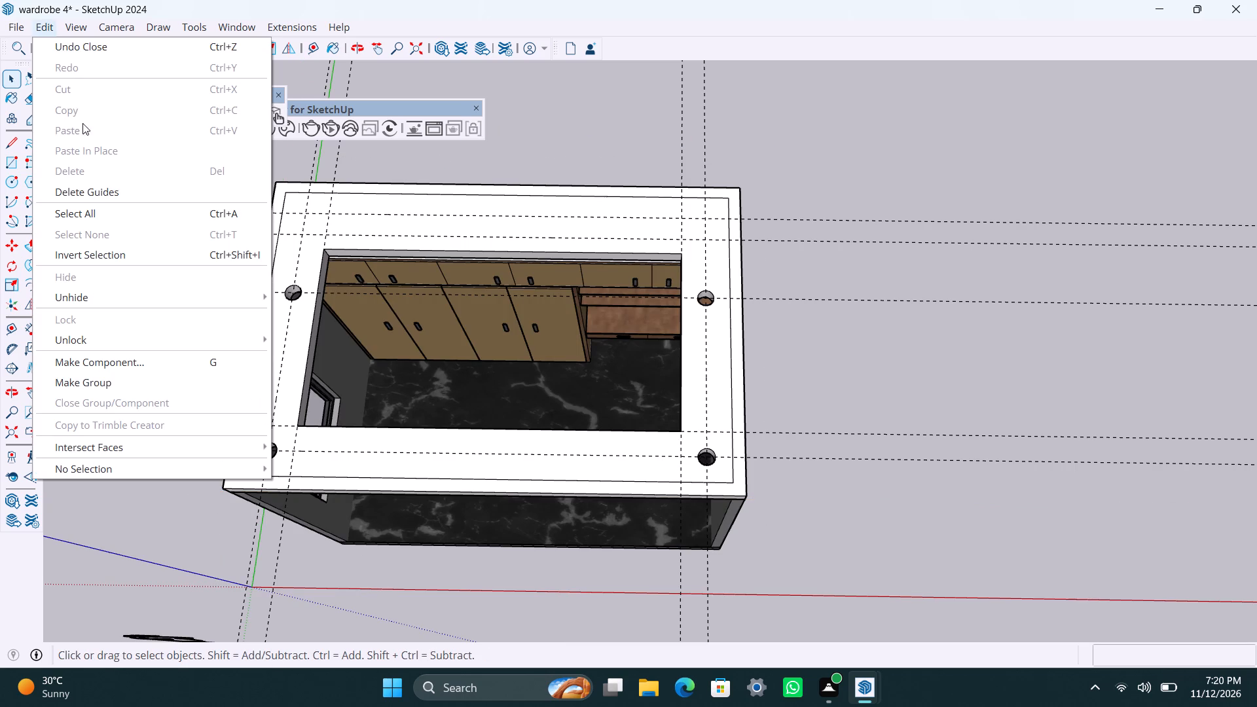
click(100, 188)
Open the ceiling slab group for editing and select the front line of the offset outline on its top face.
scroll(366, 298, up, 1)
middle_drag(412, 439, 316, 559)
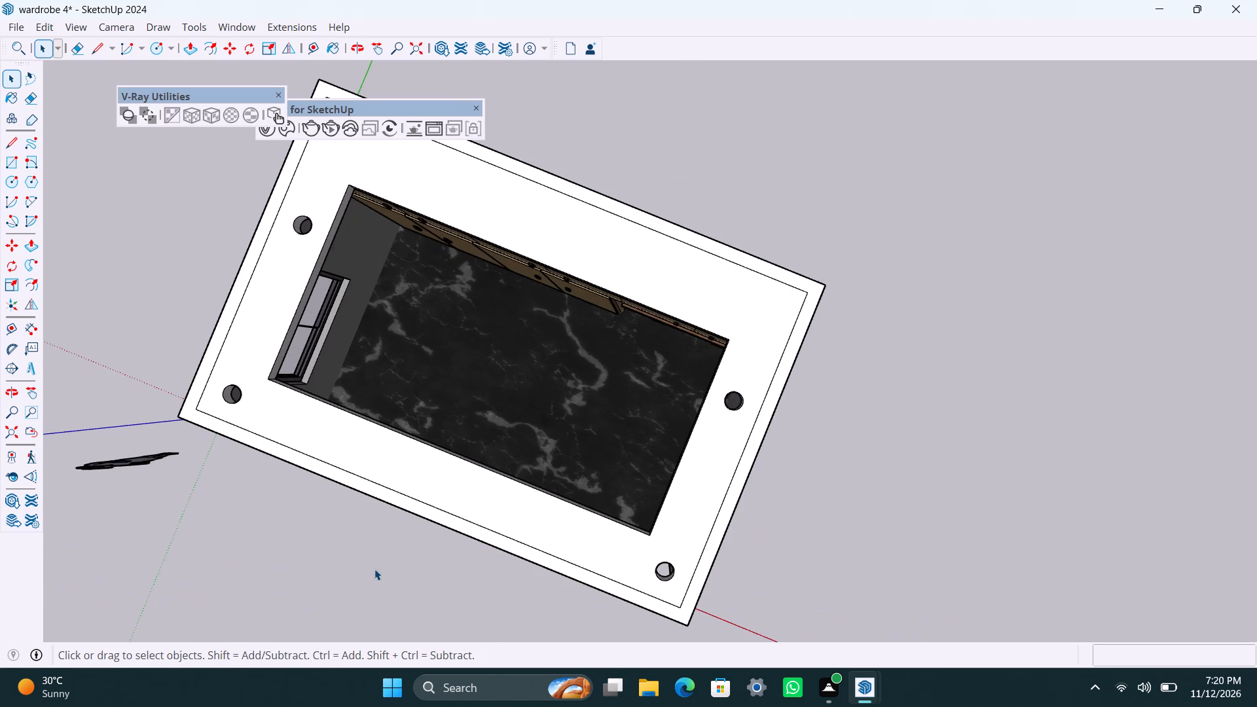
scroll(379, 547, up, 1)
click(297, 448)
double_click(299, 439)
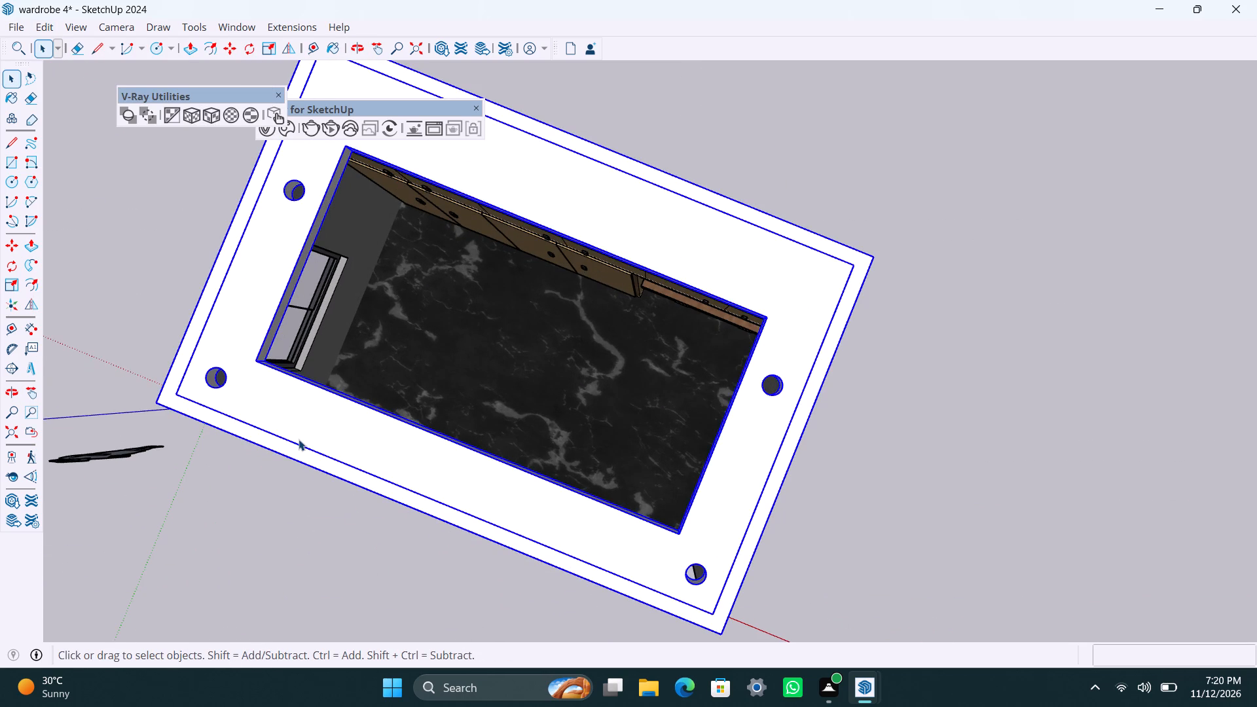
click(299, 439)
click(299, 444)
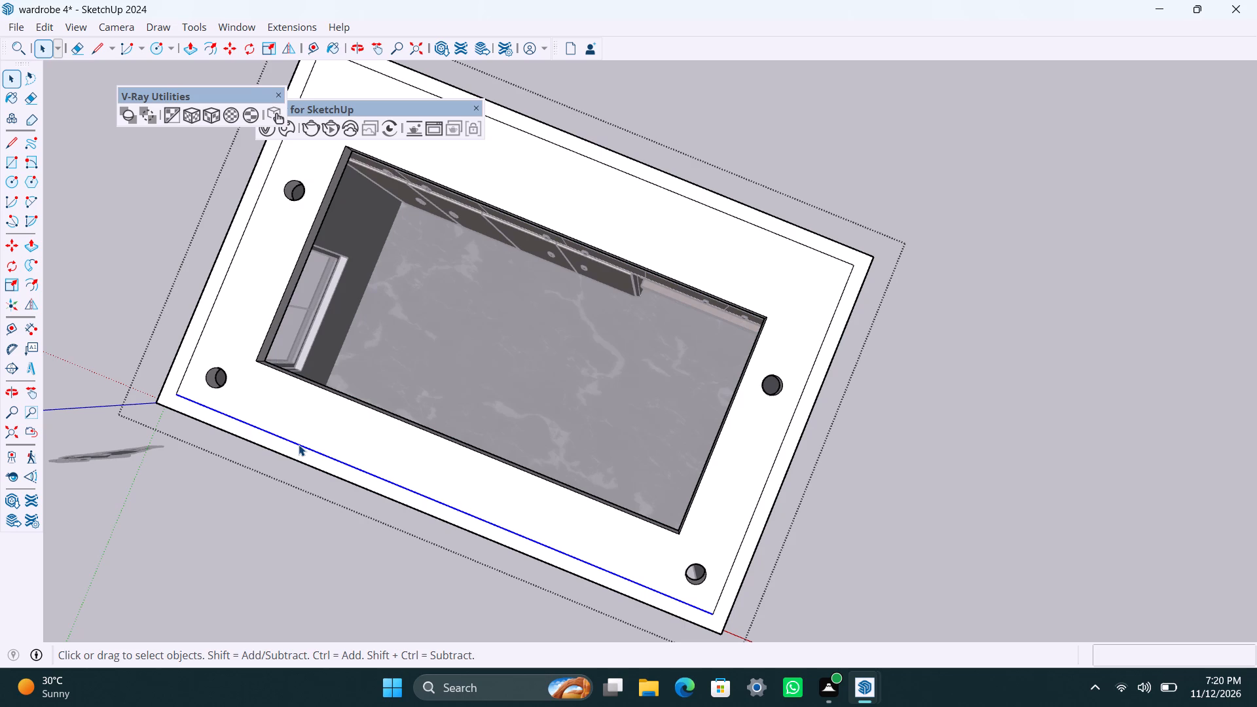
Examine the ceiling slab's border, offset outline and round holes from the front and from above.
scroll(307, 438, down, 6)
middle_drag(326, 460, 495, 160)
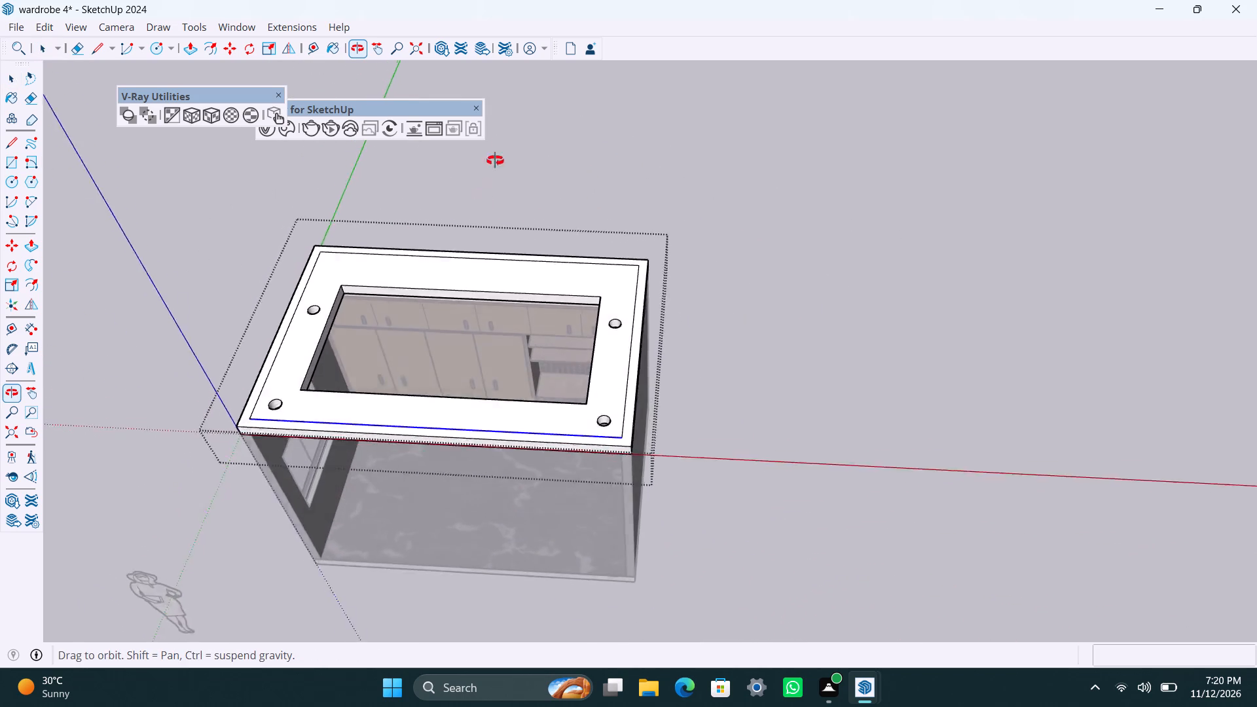
middle_drag(495, 160, 515, 118)
scroll(503, 162, down, 1)
scroll(287, 356, up, 7)
middle_drag(293, 352, 293, 352)
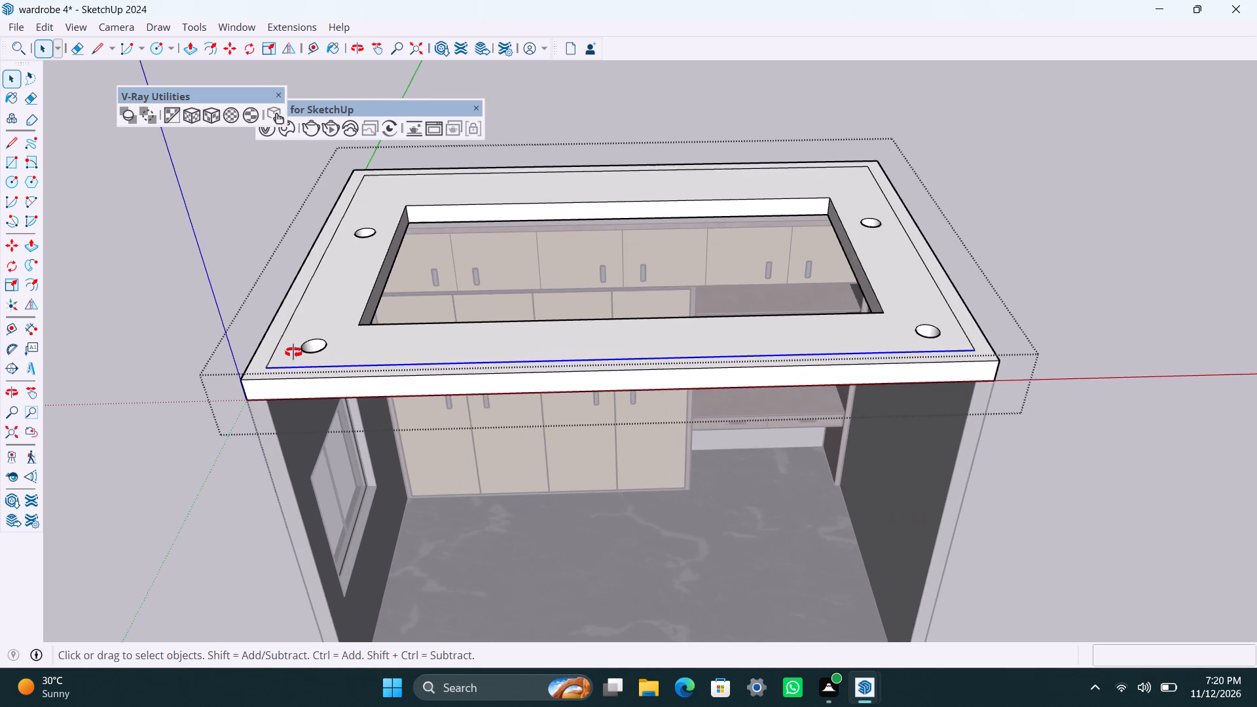
middle_drag(293, 352, 299, 371)
scroll(279, 385, up, 4)
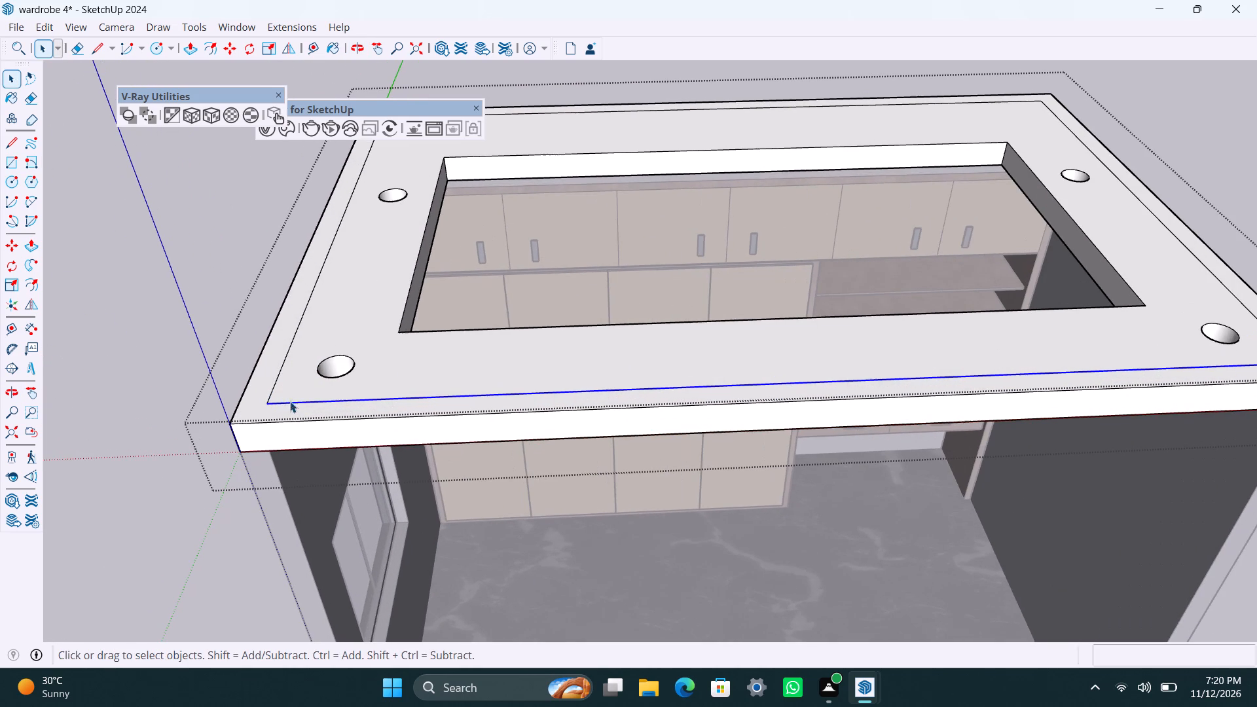
scroll(399, 342, down, 3)
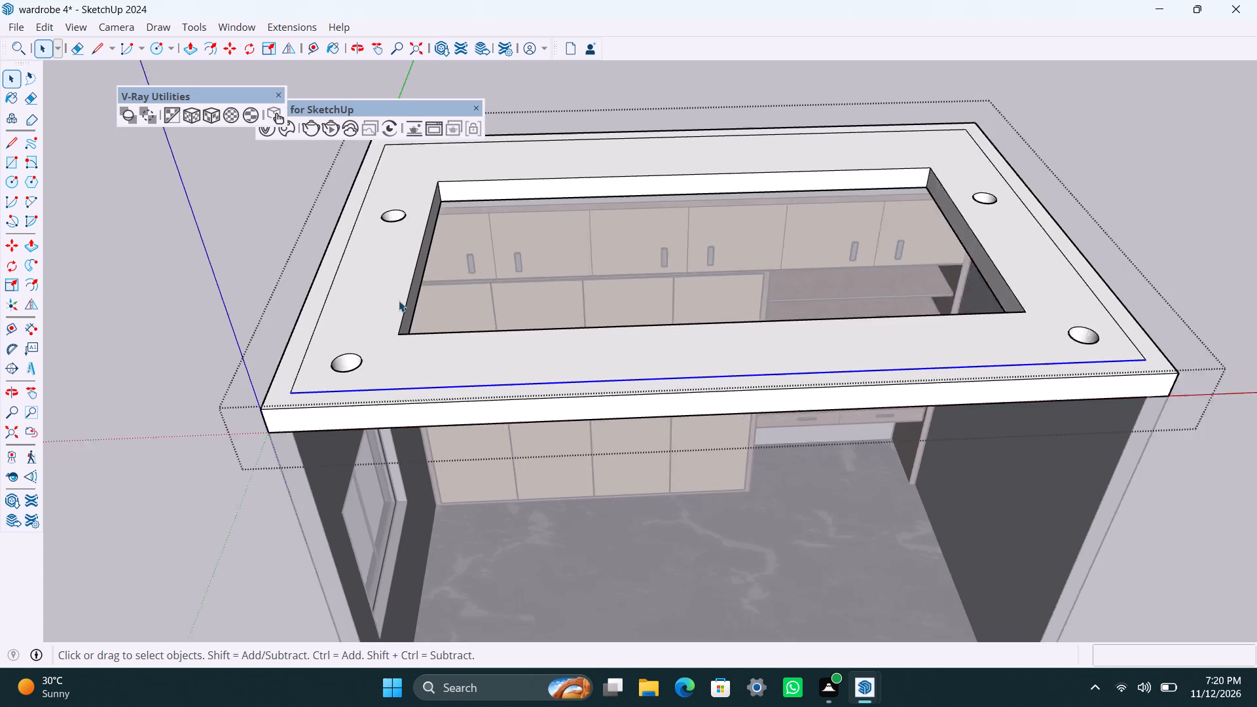
scroll(399, 300, down, 5)
middle_drag(505, 332, 469, 542)
scroll(450, 512, up, 2)
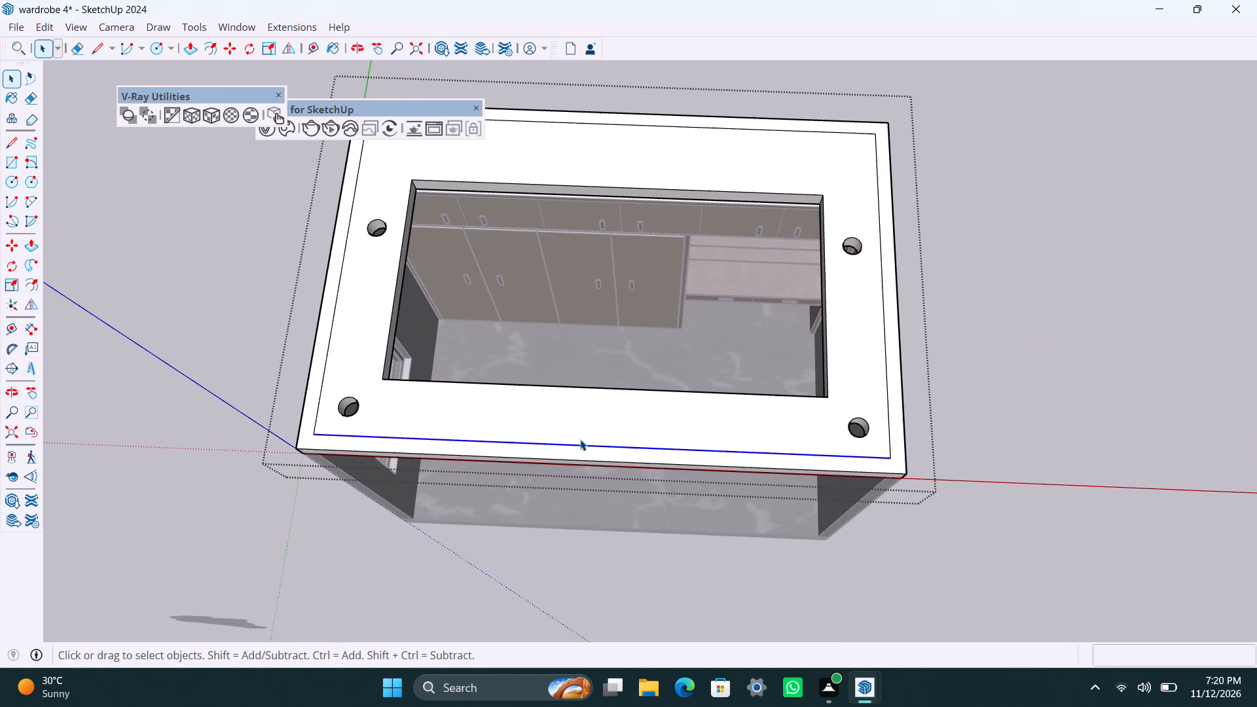
Close the ceiling slab group and draw a line across the slab from its front edge's midpoint to its back edge's midpoint.
click(922, 380)
click(968, 384)
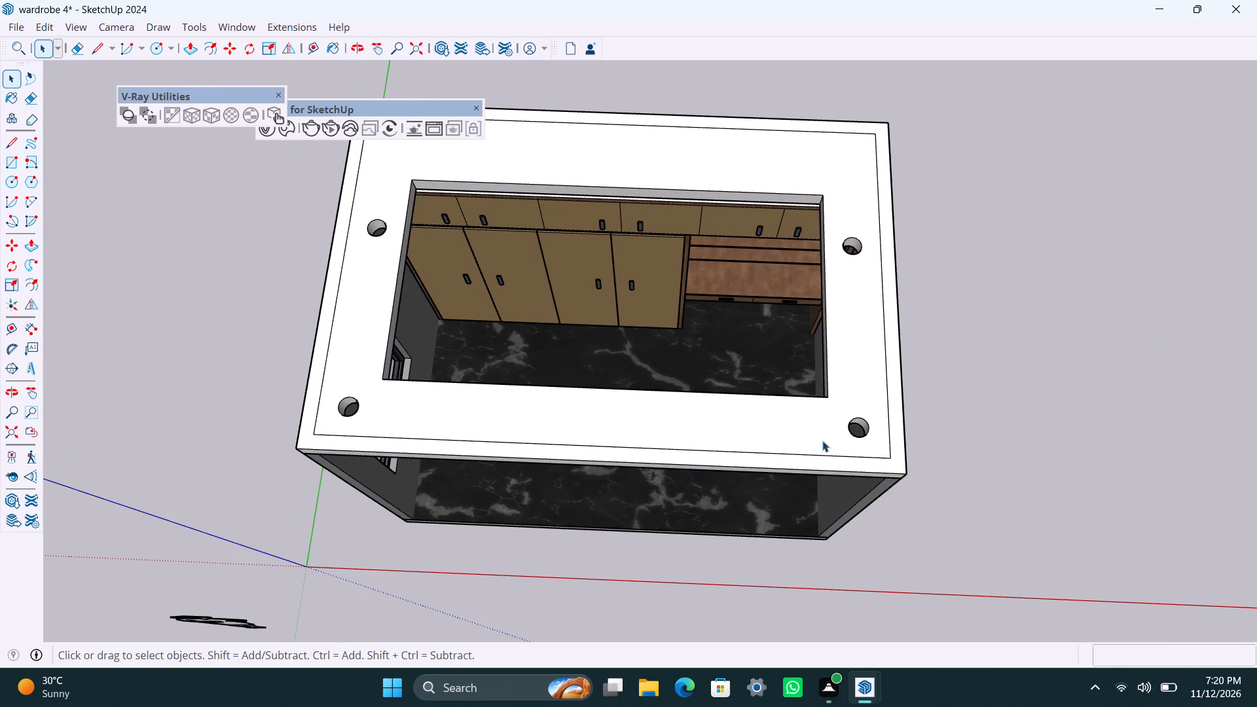
key(l)
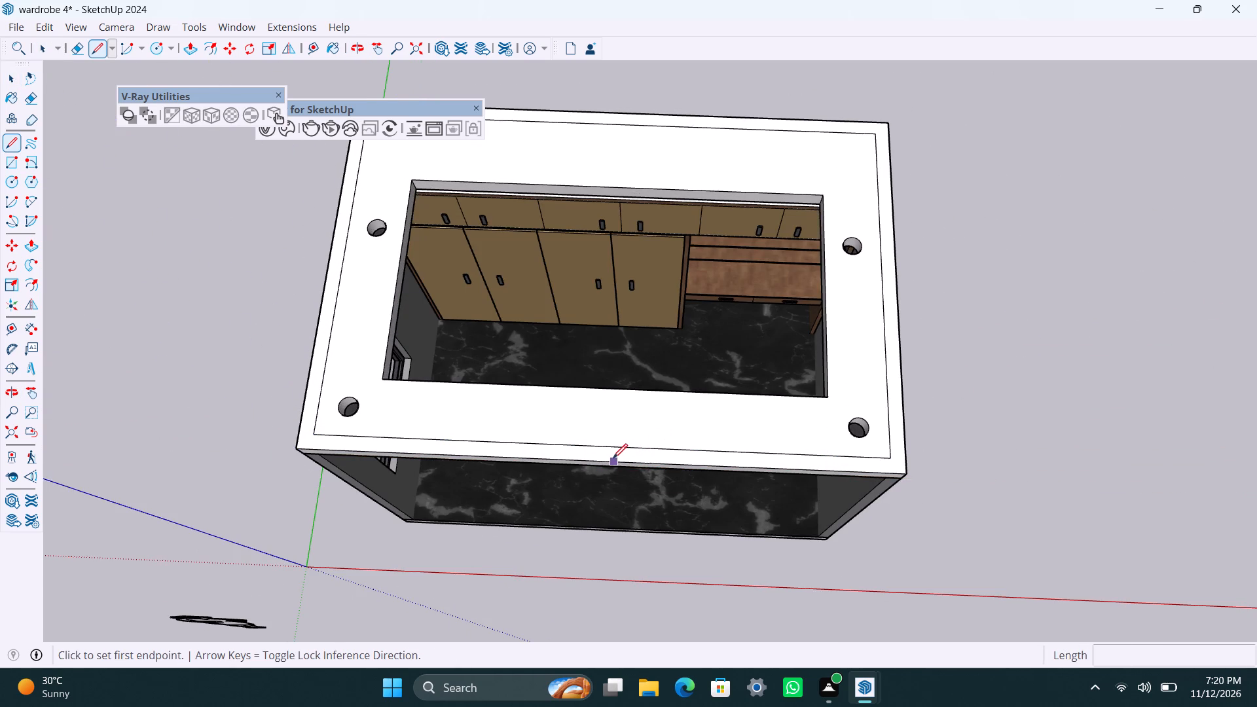
click(602, 458)
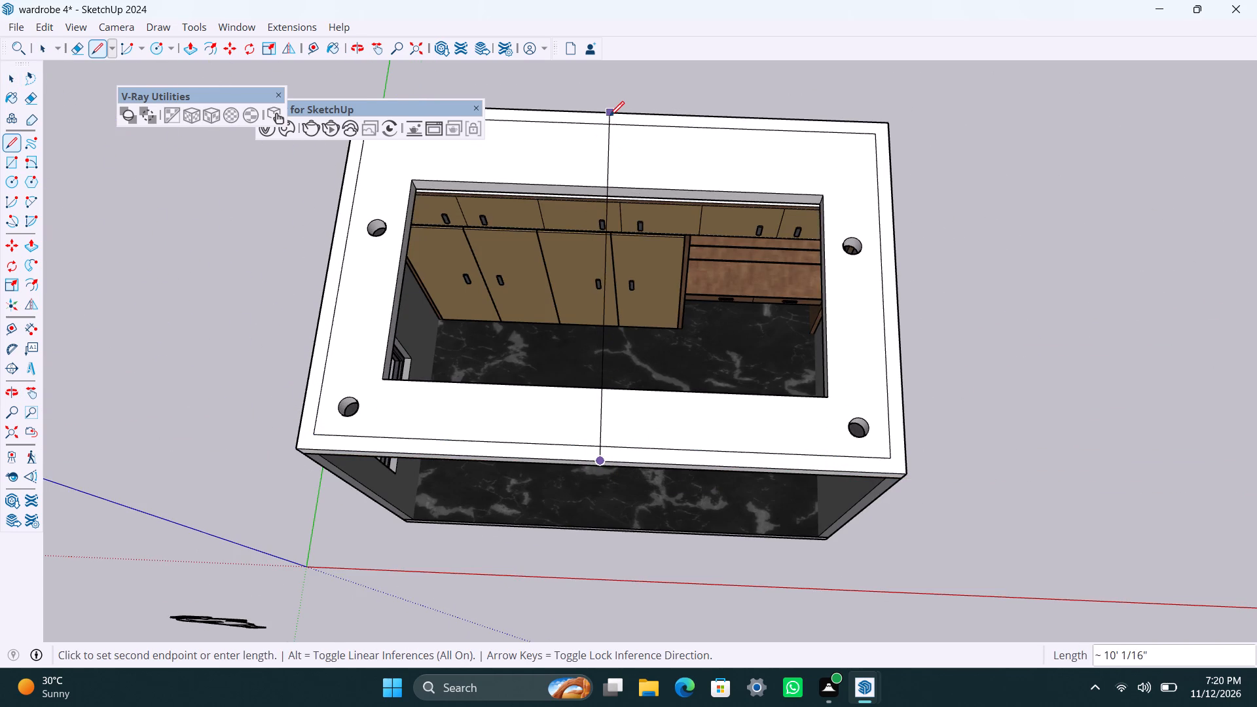
click(617, 113)
key(space)
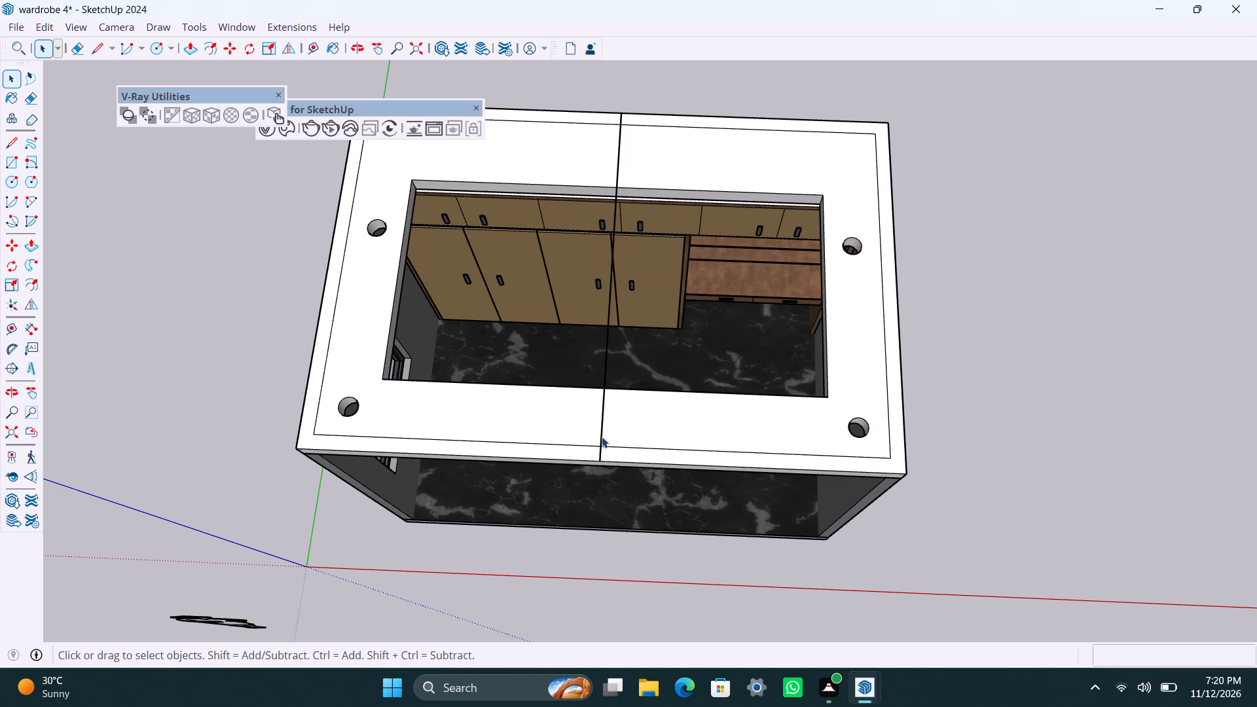
Place a guide 9" inward from the front line of the slab's offset outline.
key(t)
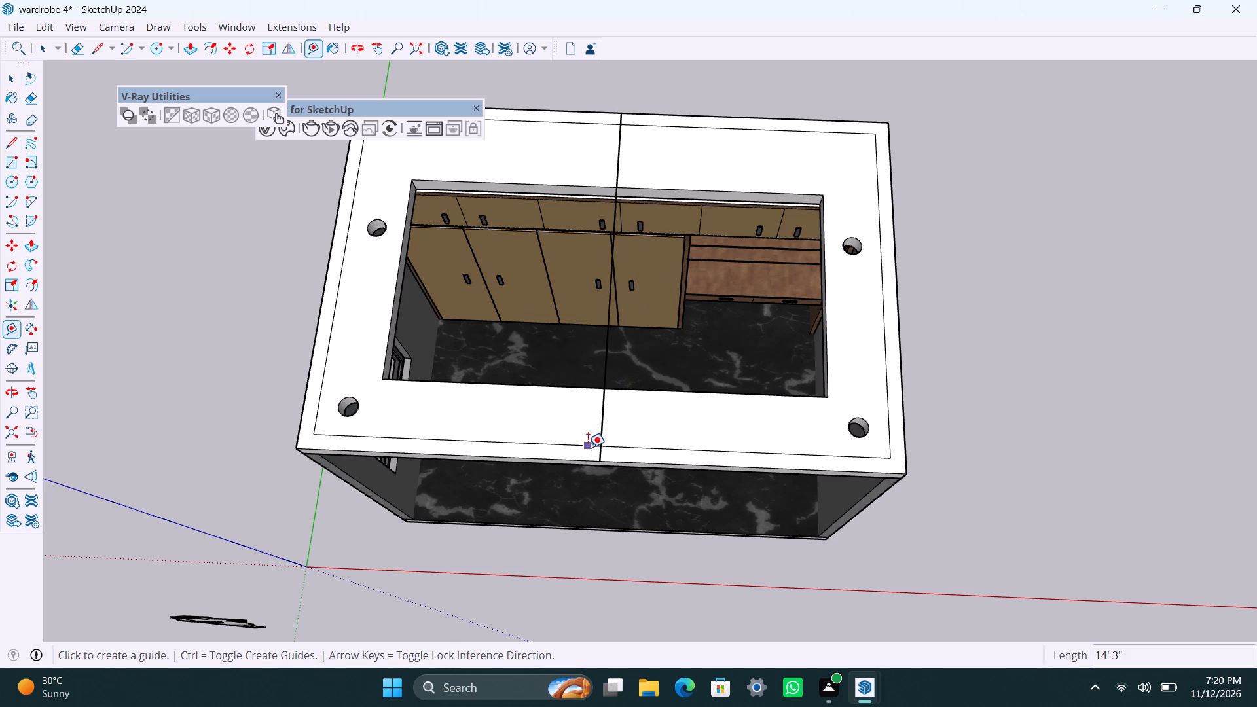
click(588, 448)
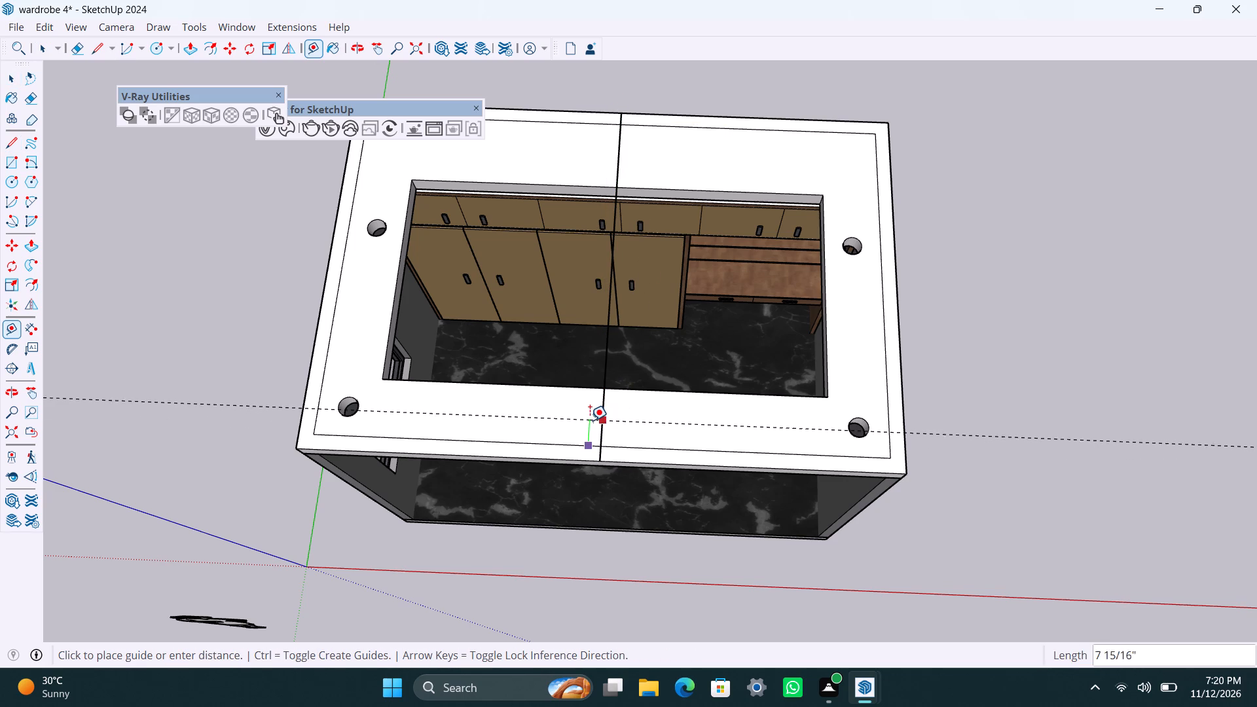
text(9")
key(Return)
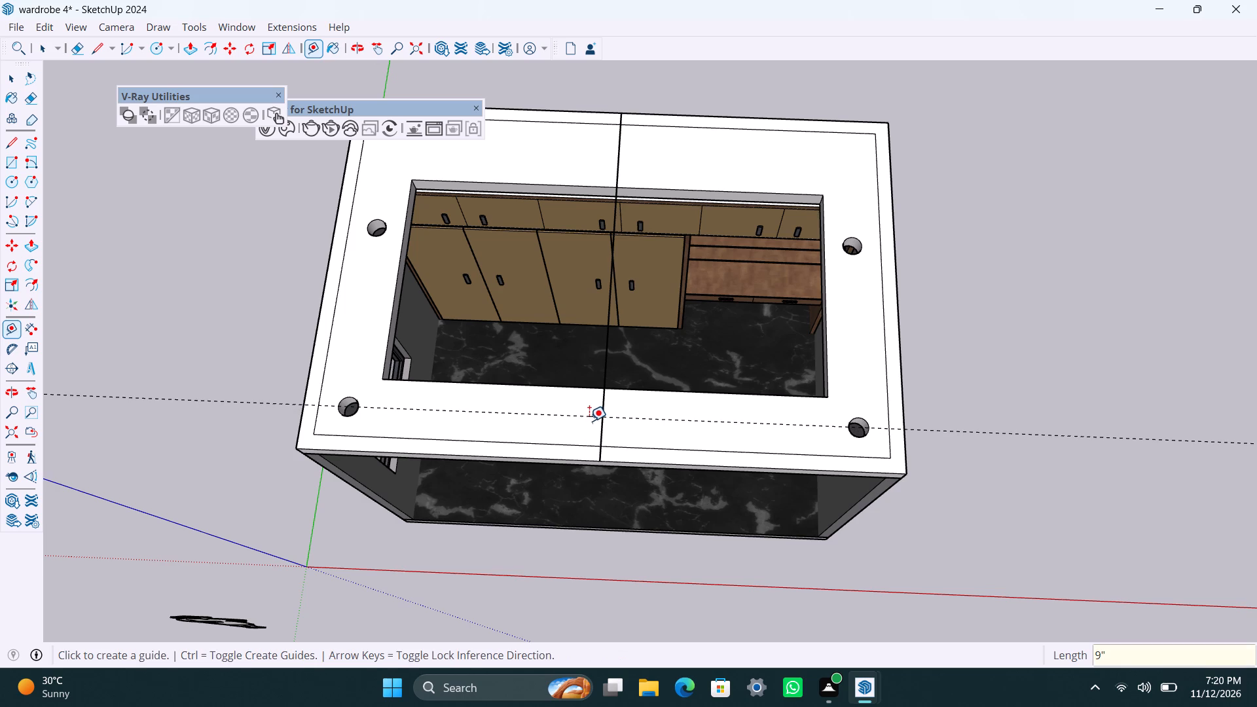
key(space)
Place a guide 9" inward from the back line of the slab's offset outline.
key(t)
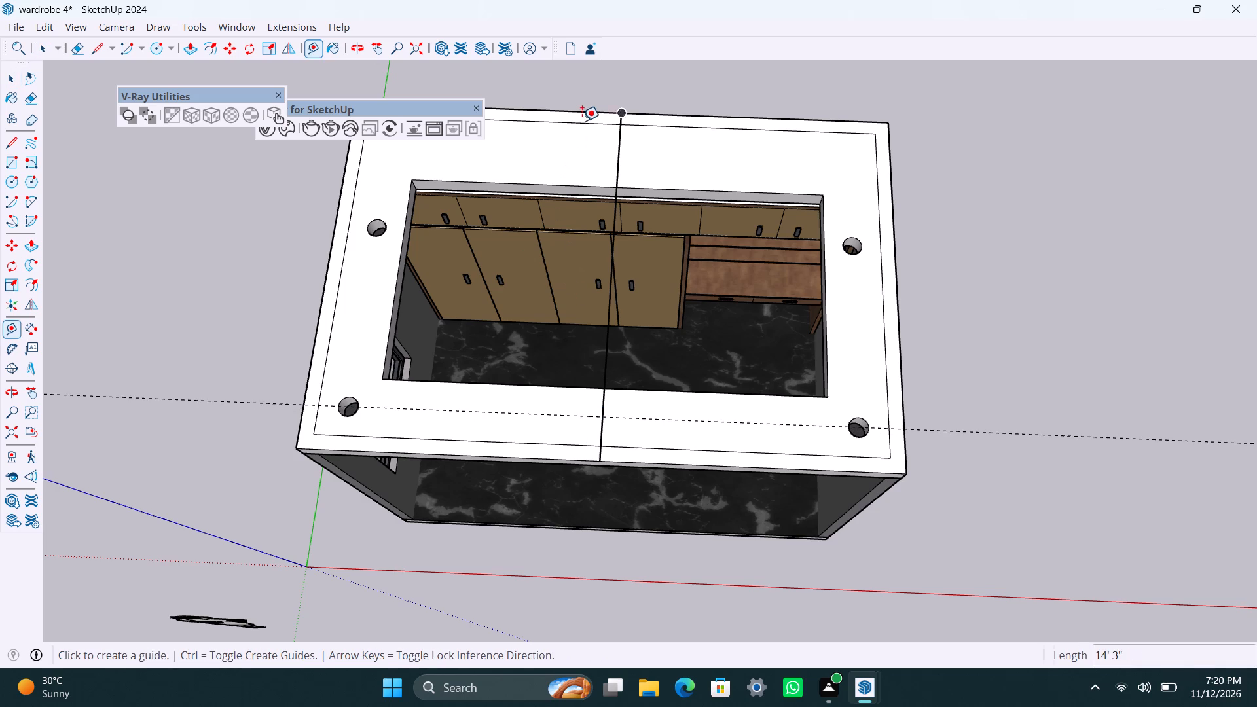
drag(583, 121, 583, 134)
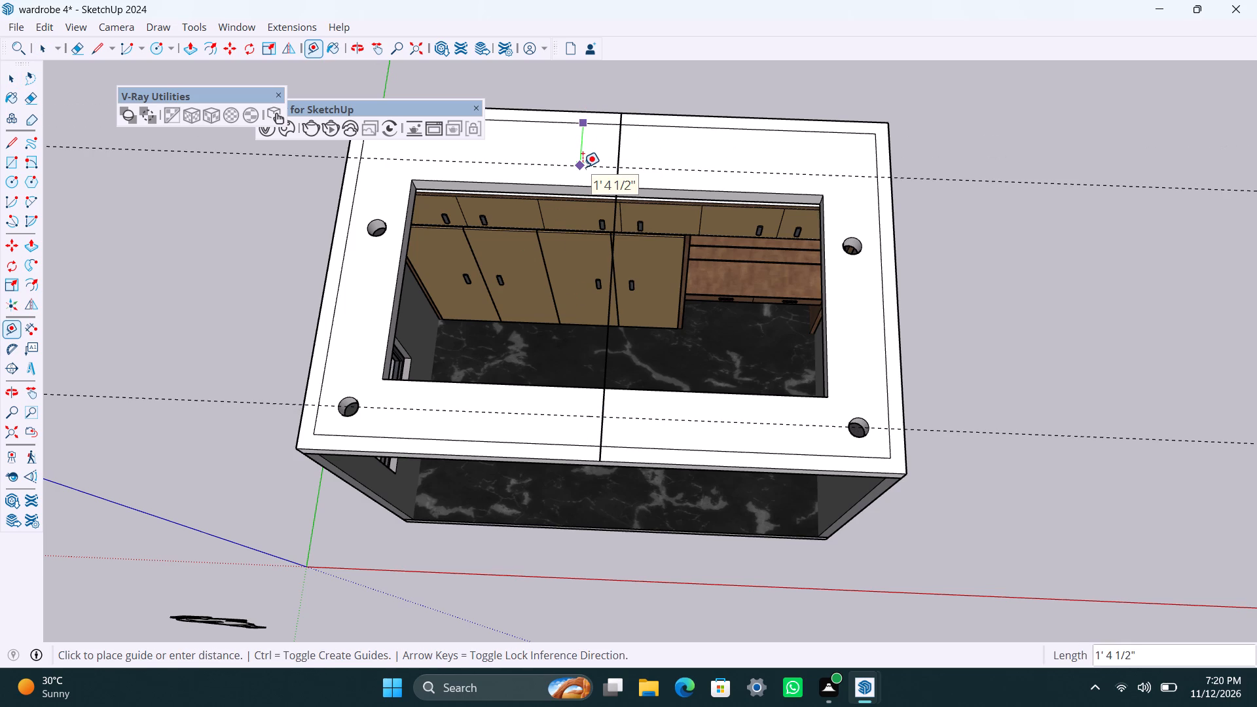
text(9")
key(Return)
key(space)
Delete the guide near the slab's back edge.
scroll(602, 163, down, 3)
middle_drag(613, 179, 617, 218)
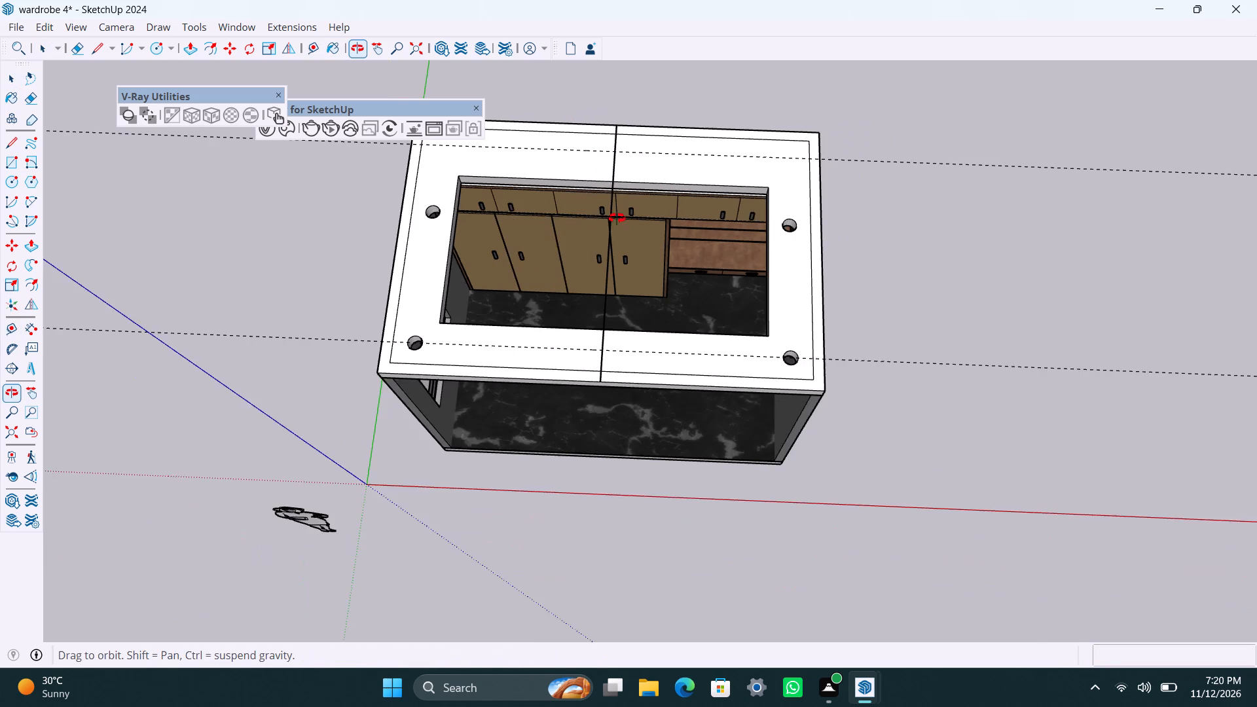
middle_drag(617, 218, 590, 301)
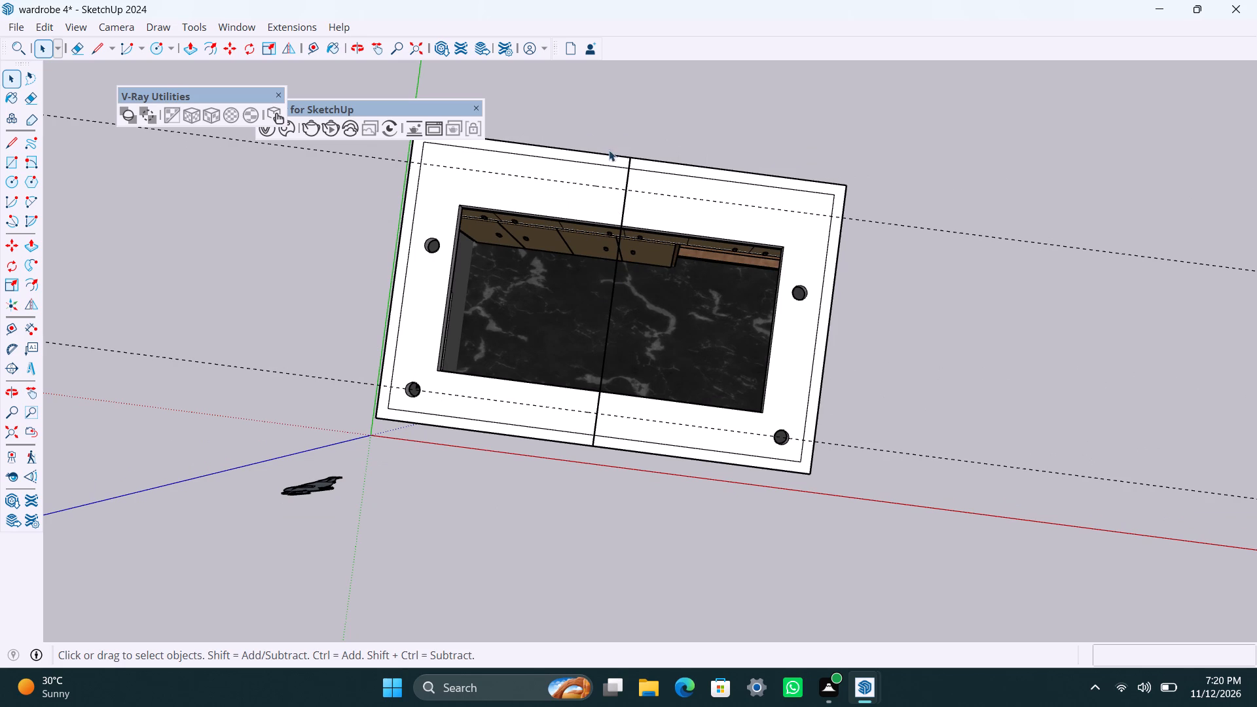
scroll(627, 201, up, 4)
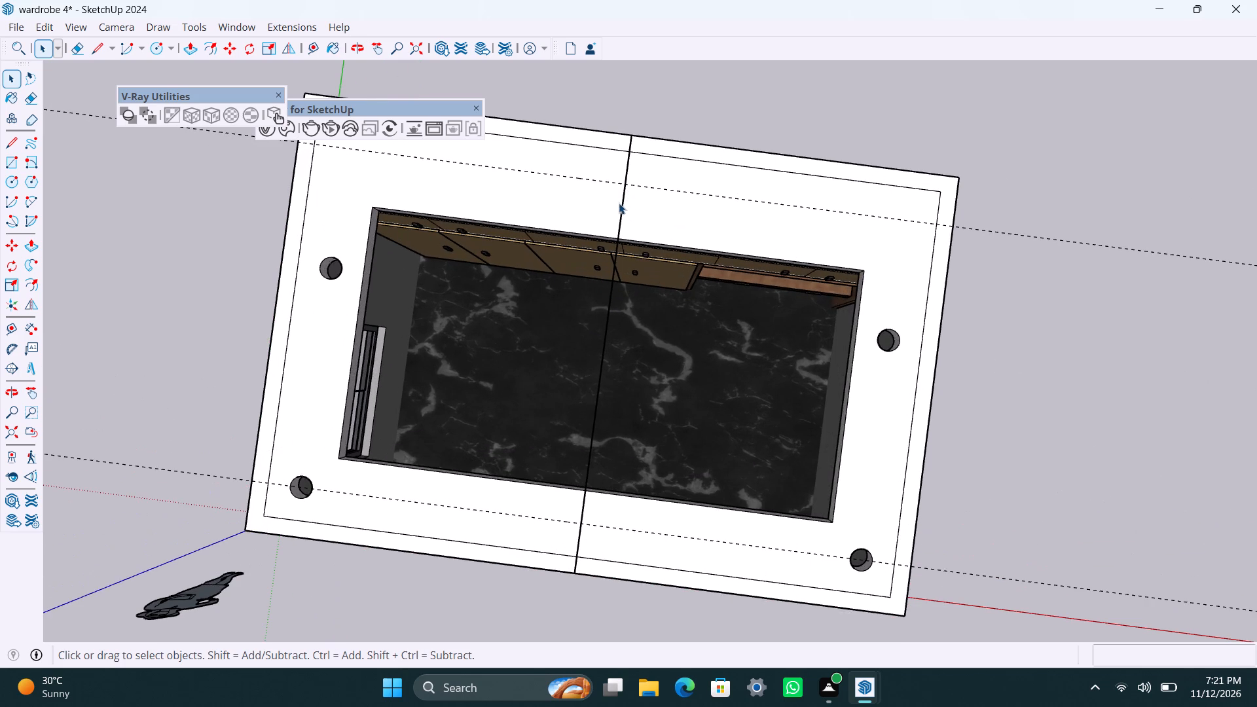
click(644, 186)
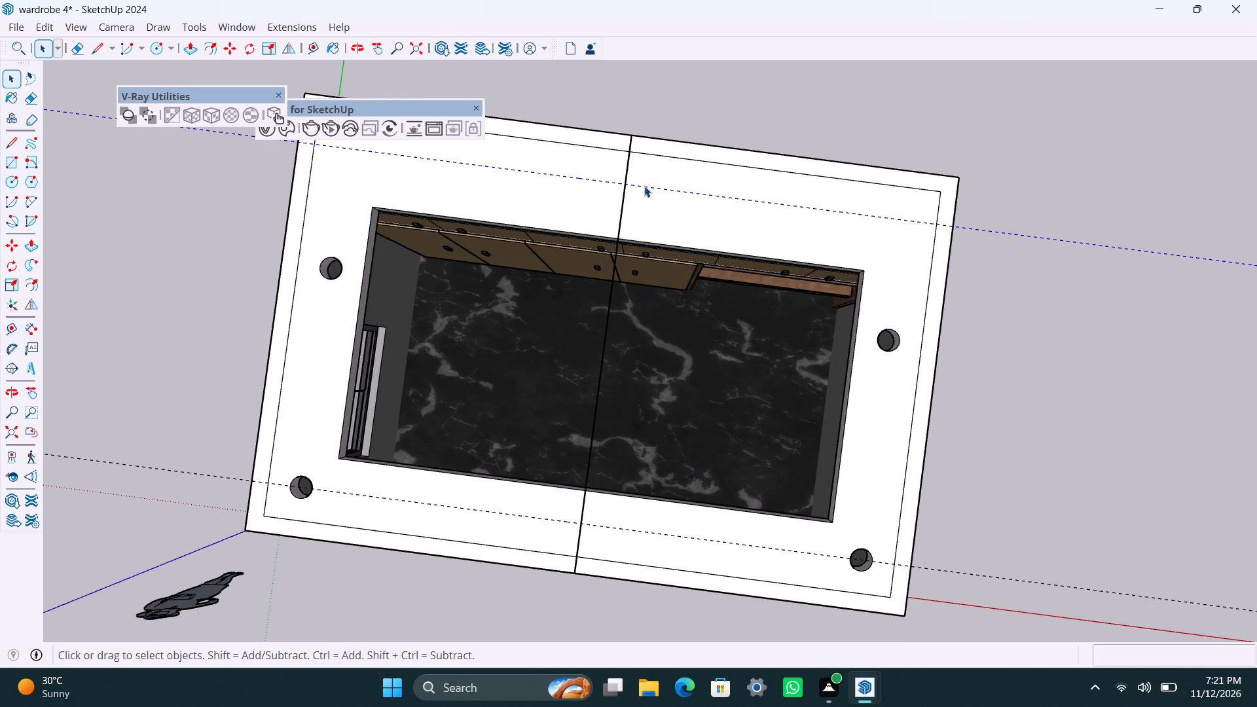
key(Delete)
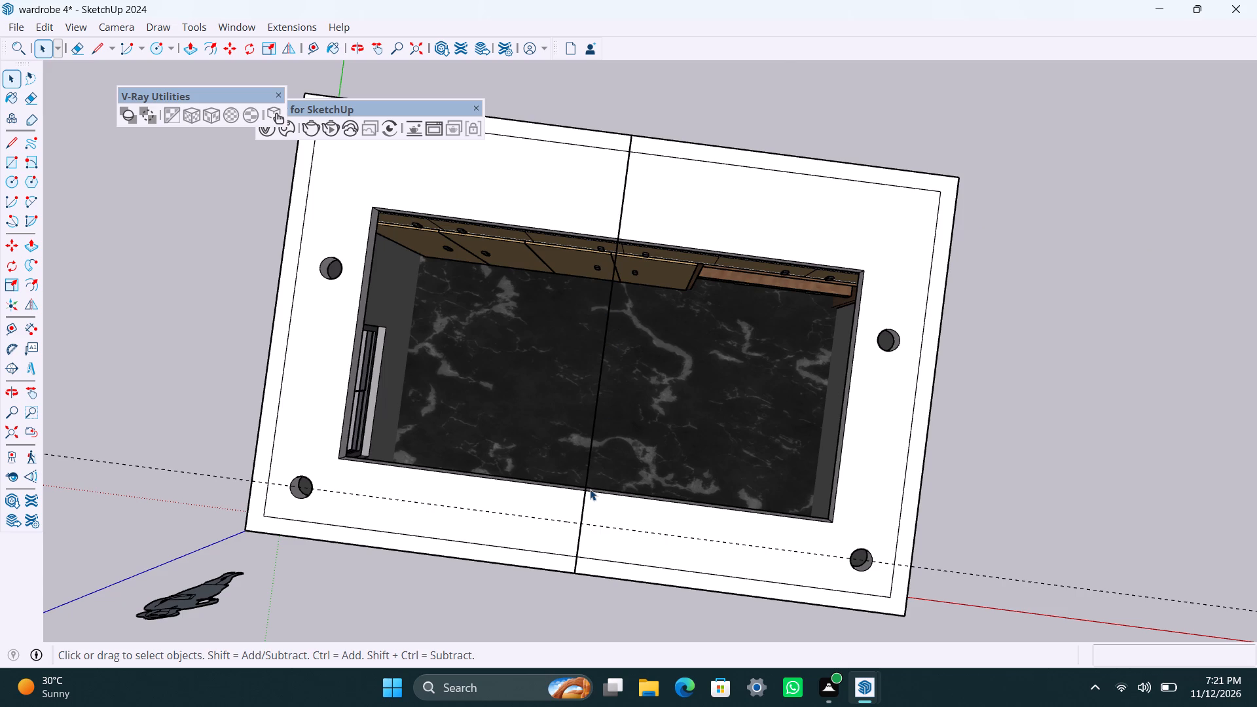
Open the ceiling slab group and draw a 3" radius circle where the front guide crosses the centre line.
scroll(587, 535, up, 2)
triple_click(593, 510)
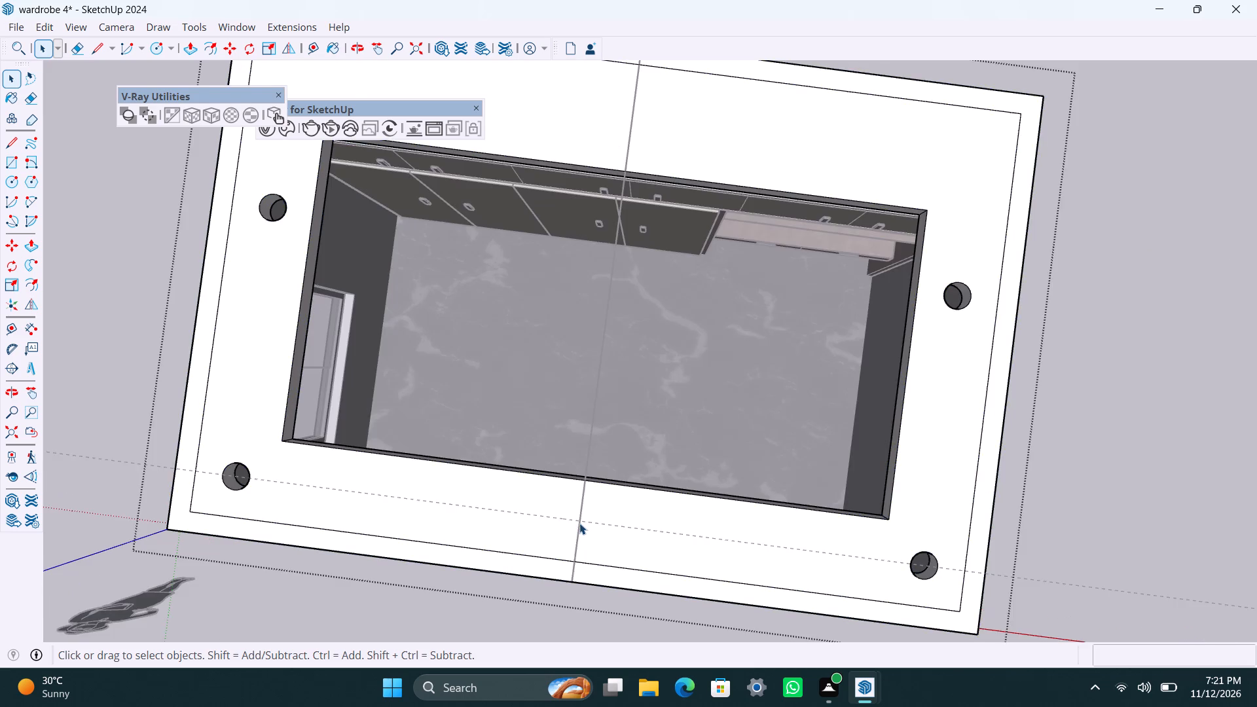
scroll(579, 523, up, 2)
key(c)
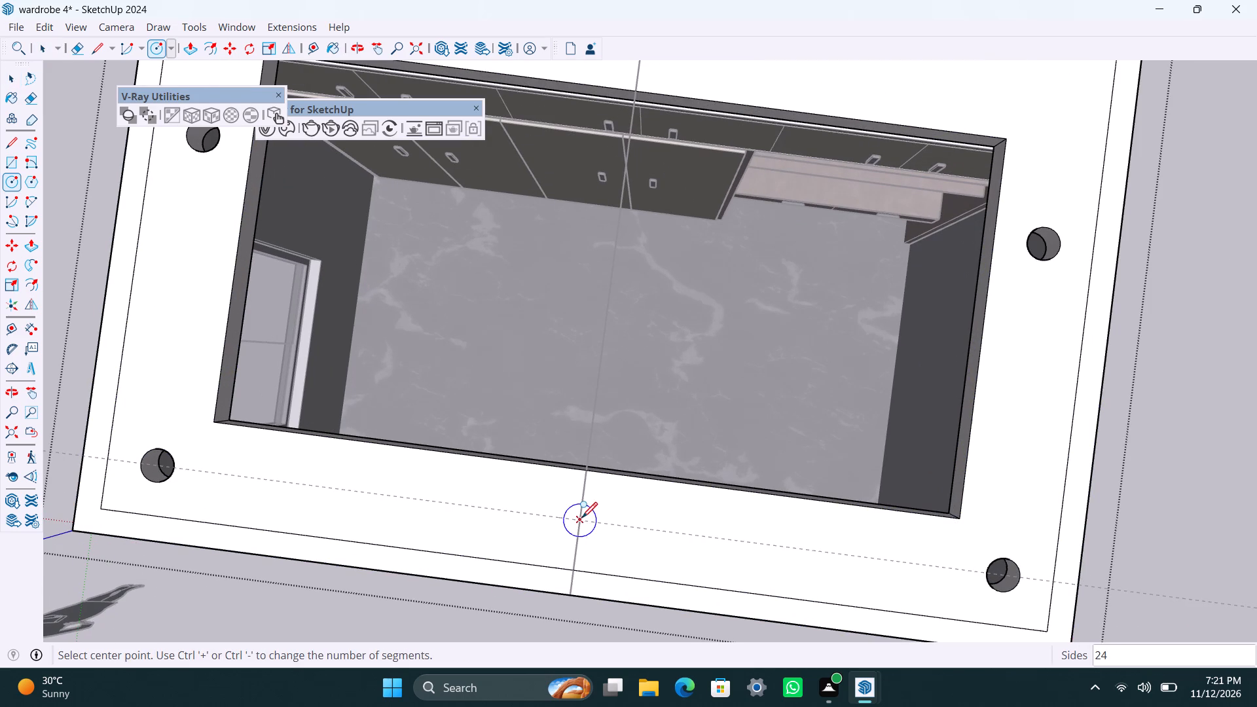
click(582, 517)
text(3")
key(Return)
key(space)
Push/Pull the new front-centre circle 6" to cut a round light hole through the slab.
scroll(600, 528, up, 6)
click(580, 528)
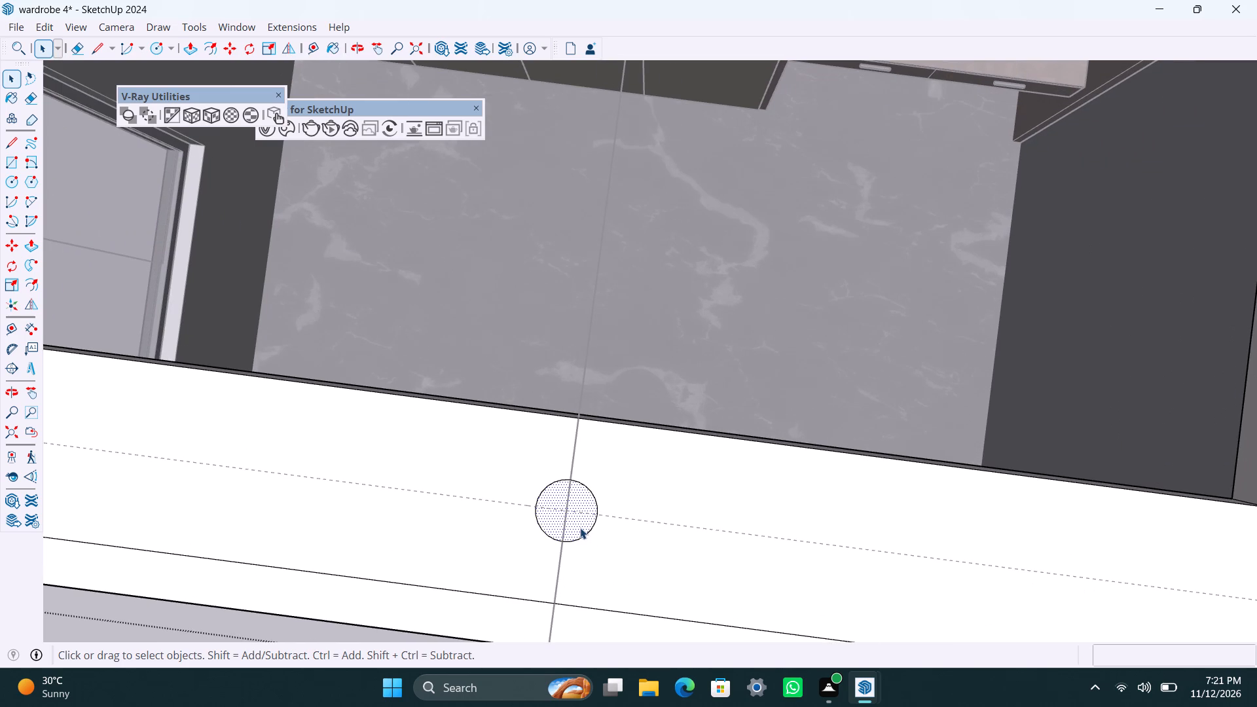
key(p)
click(579, 528)
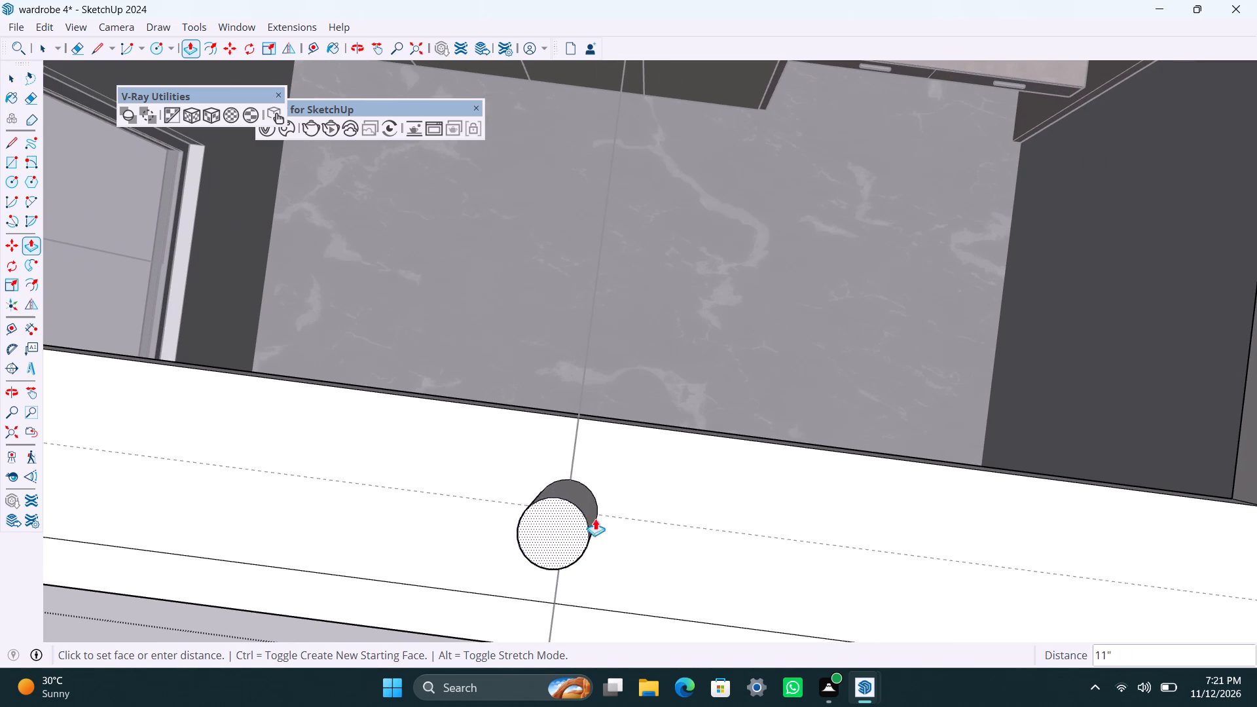
text(6")
key(Return)
key(space)
Close the ceiling slab group and delete the centre line crossing the slab.
scroll(594, 456, down, 10)
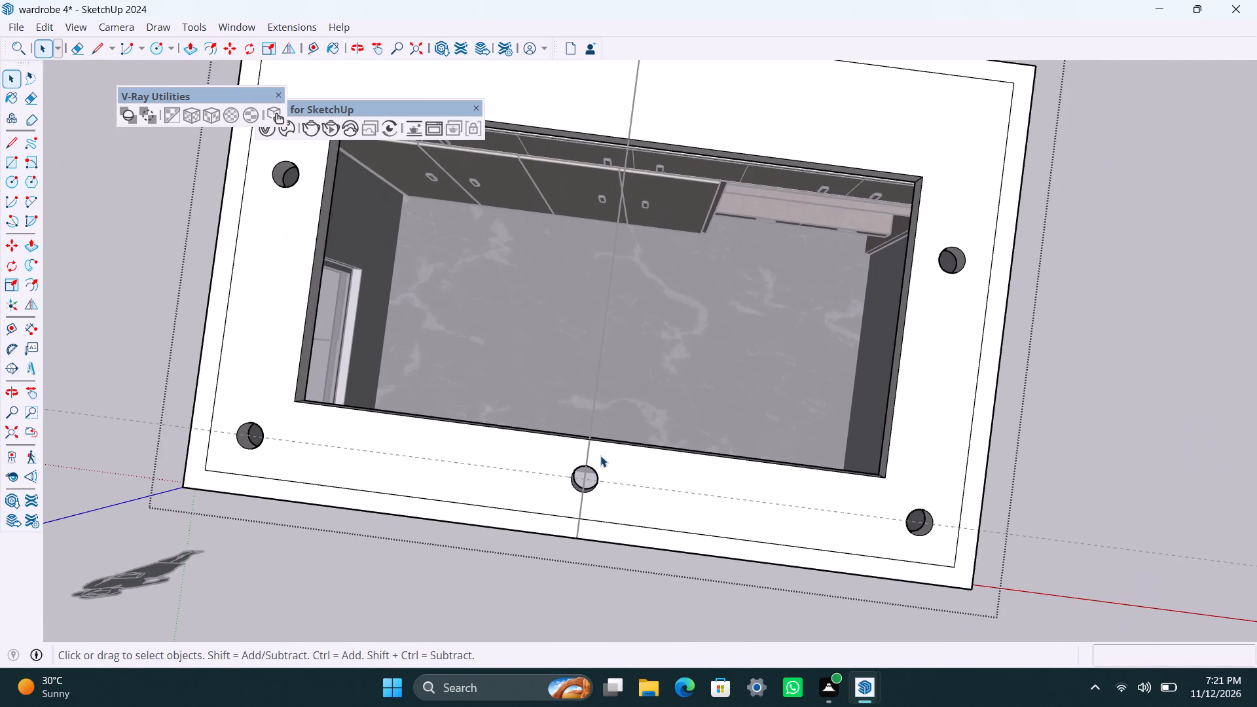
scroll(572, 363, down, 3)
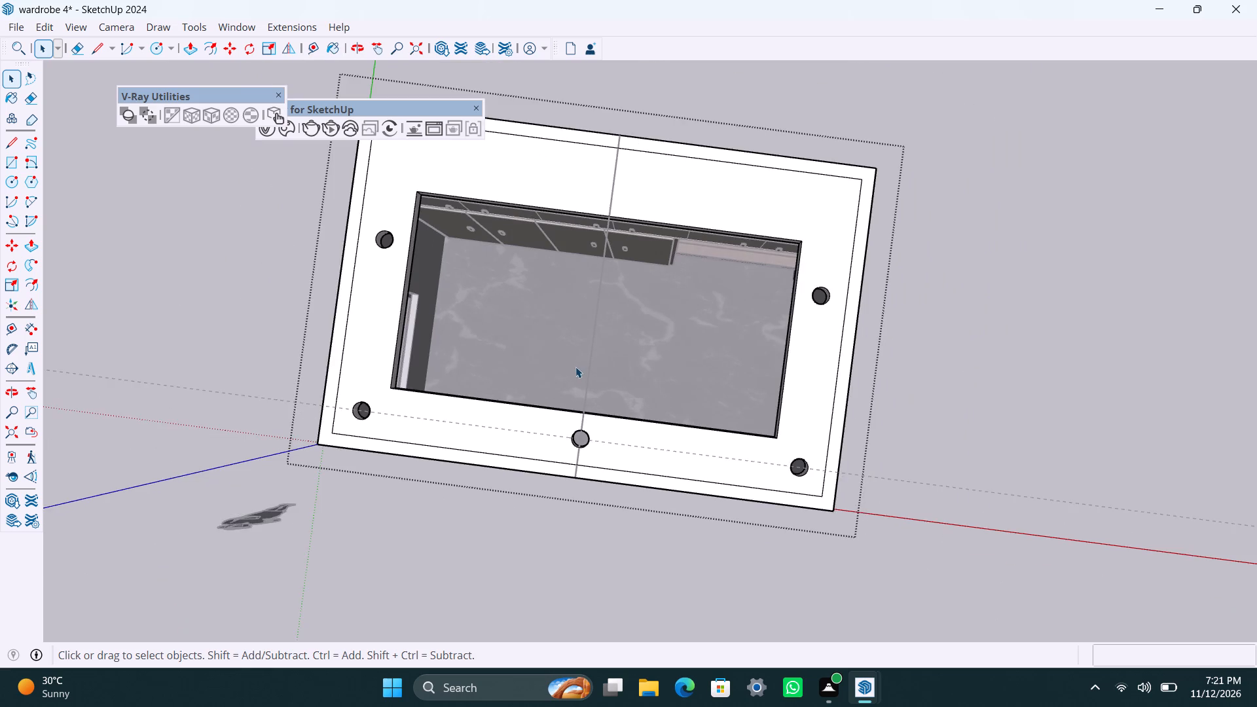
scroll(594, 350, up, 4)
click(594, 334)
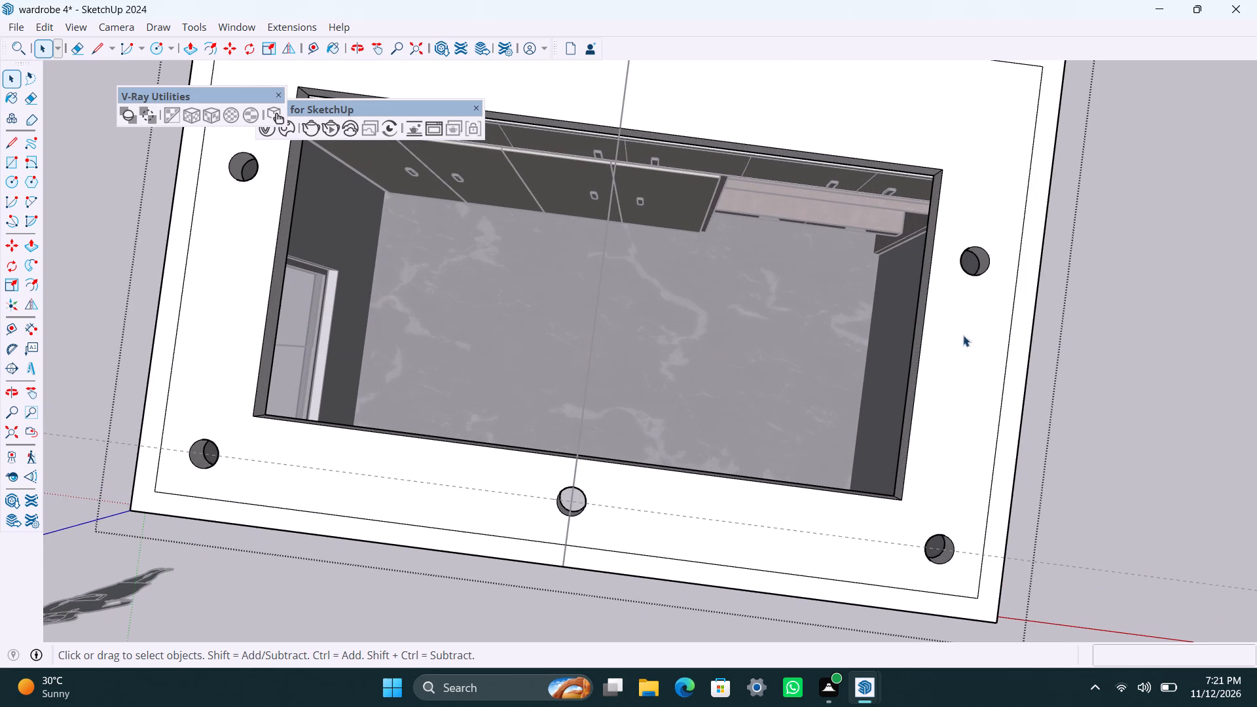
click(1174, 311)
scroll(623, 174, up, 2)
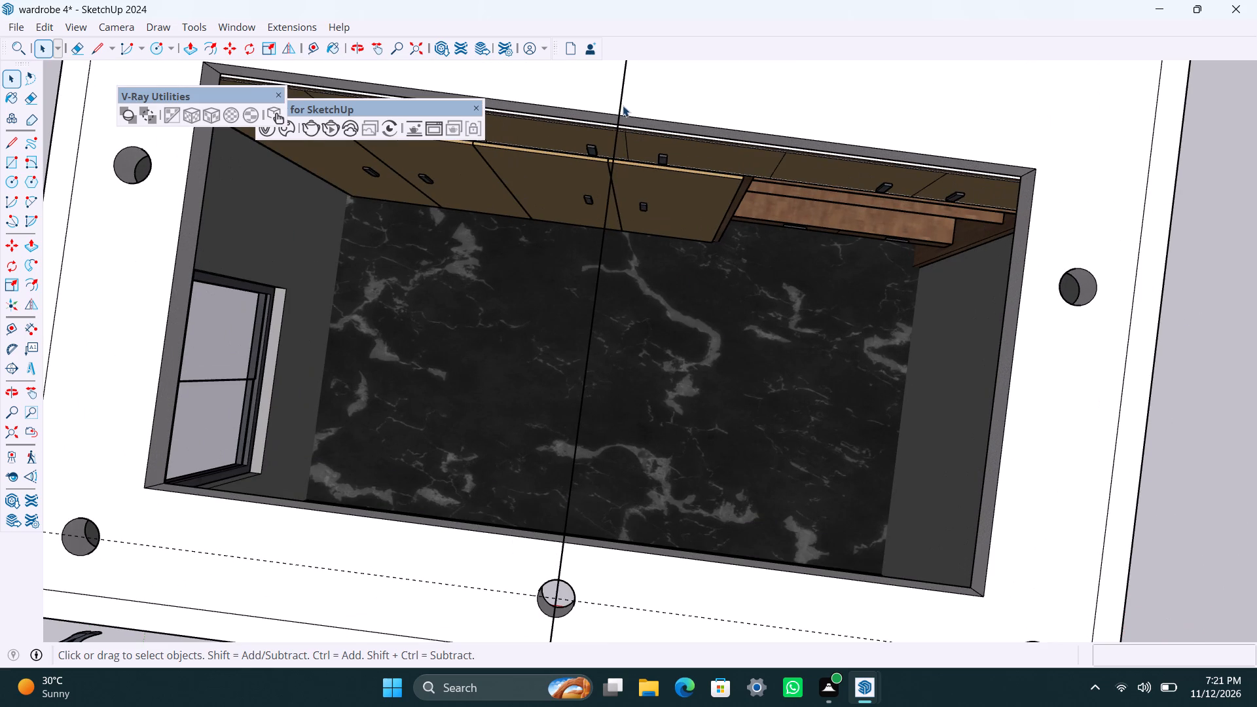
click(621, 89)
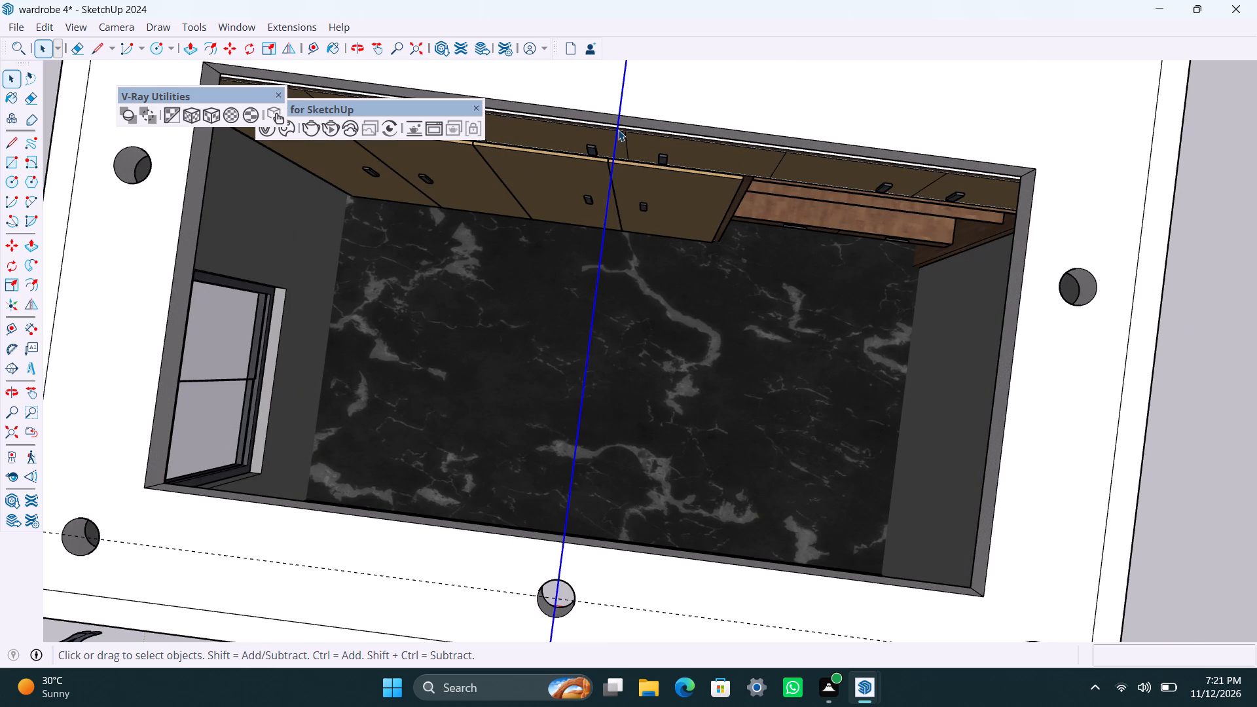
key(Delete)
Save the wardrobe 4 model.
scroll(617, 133, down, 12)
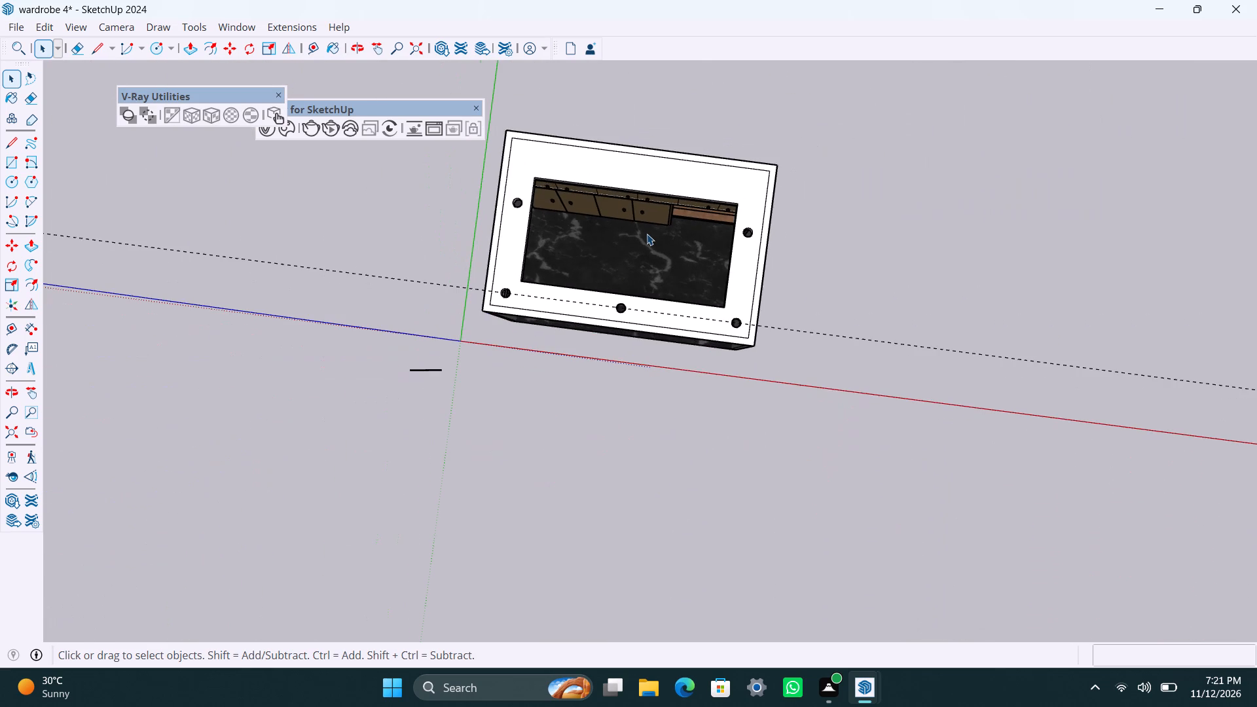
key(ctrl+s)
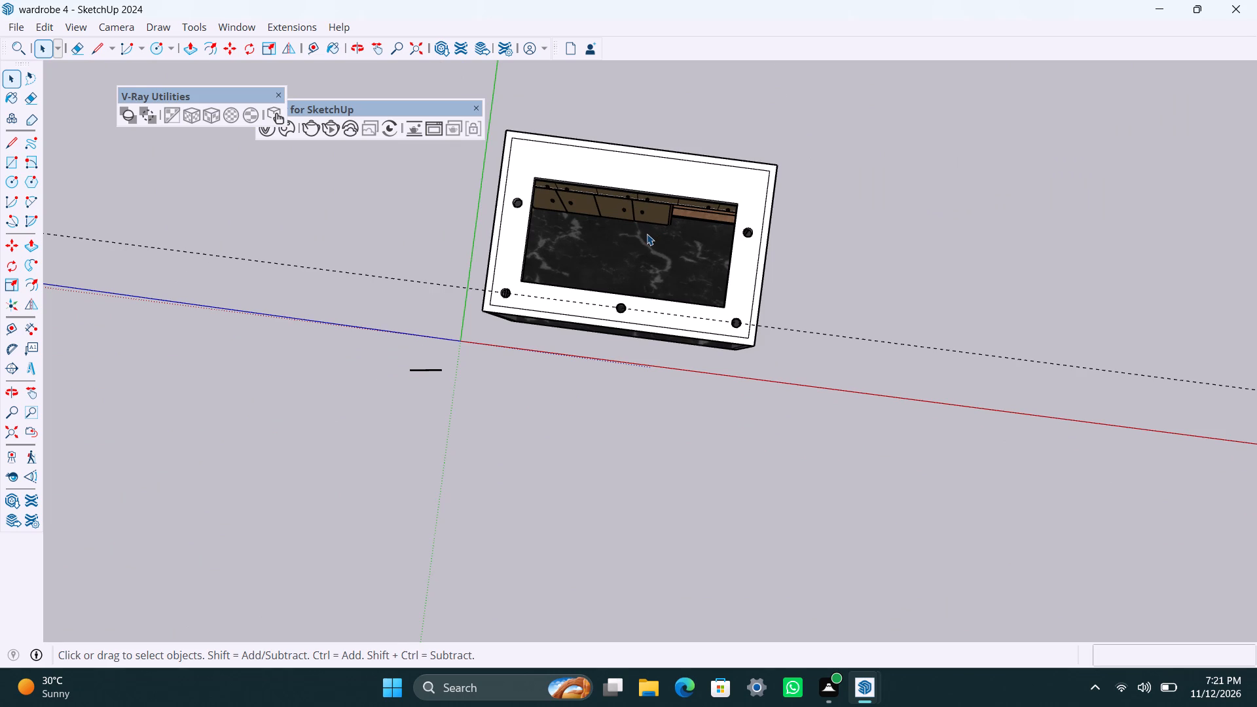
Delete the remaining guide running through the front round holes.
scroll(595, 293, up, 4)
click(586, 306)
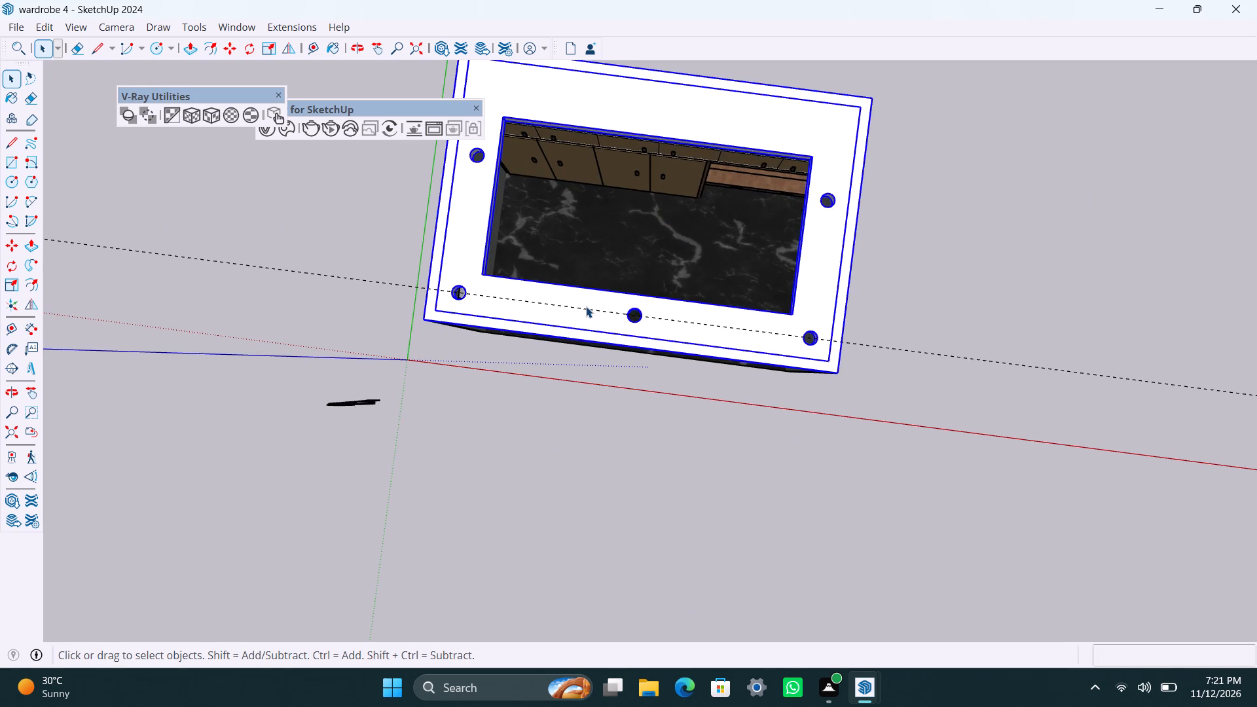
scroll(587, 304, up, 4)
click(585, 314)
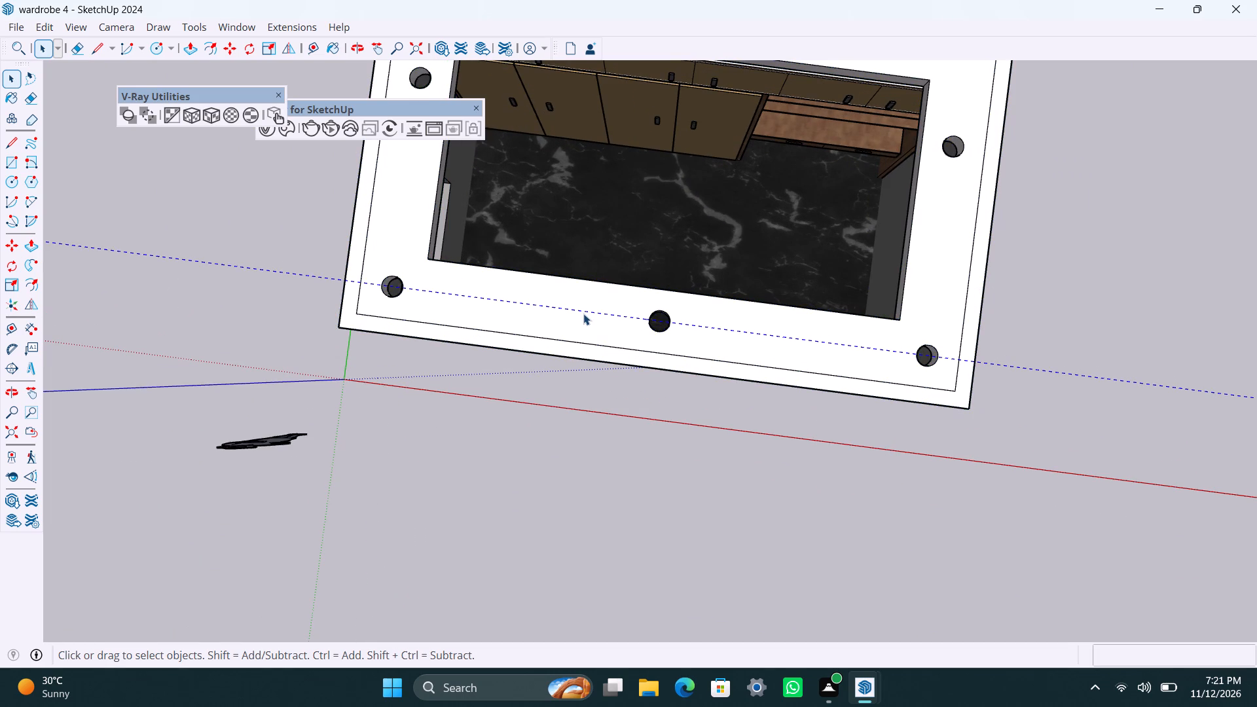
key(Delete)
Examine the finished room and the ceiling's round holes from outside and from the front.
scroll(539, 335, down, 2)
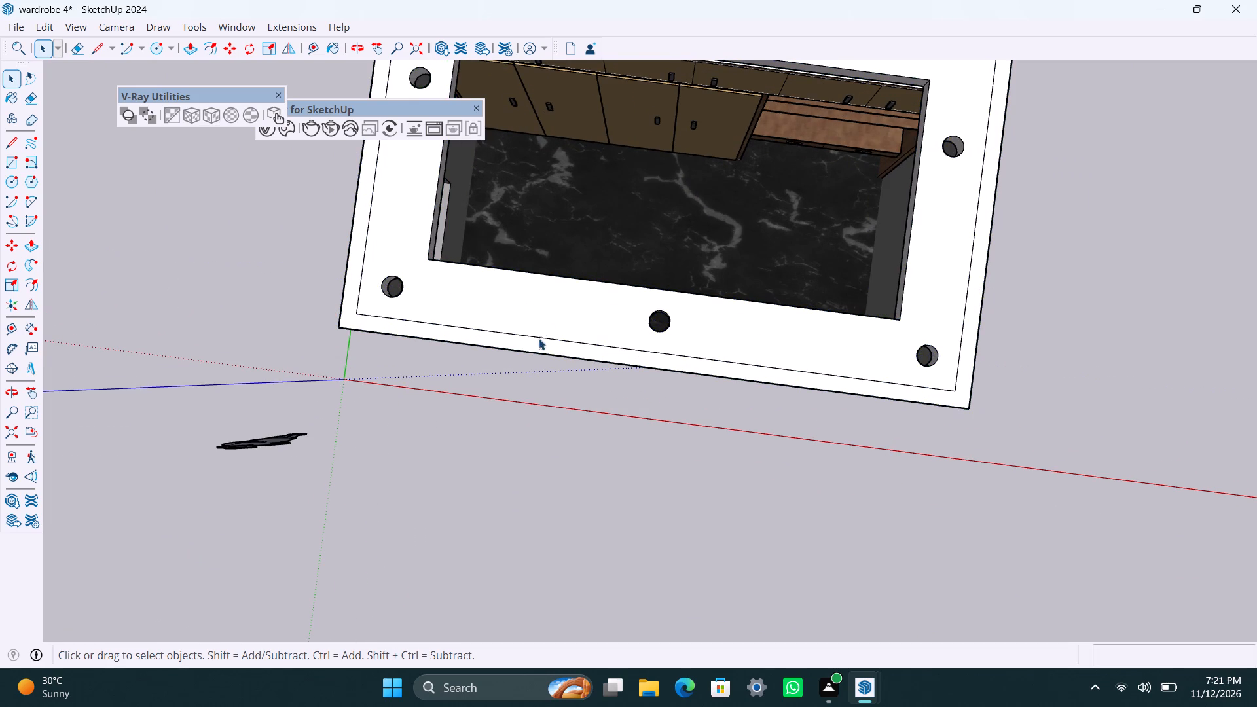
scroll(539, 338, down, 2)
scroll(521, 425, down, 4)
middle_drag(546, 516, 532, 92)
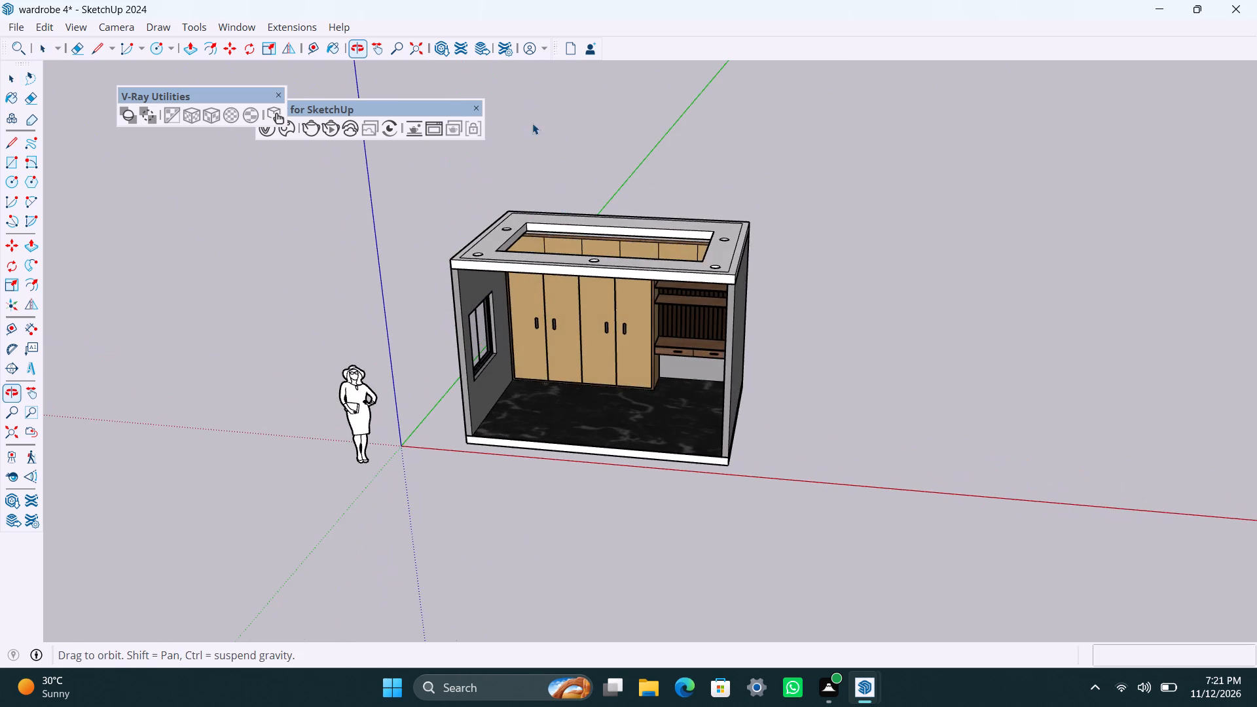
scroll(549, 342, up, 6)
middle_drag(539, 360, 575, 164)
scroll(566, 216, down, 3)
middle_drag(560, 268, 563, 394)
scroll(629, 367, up, 1)
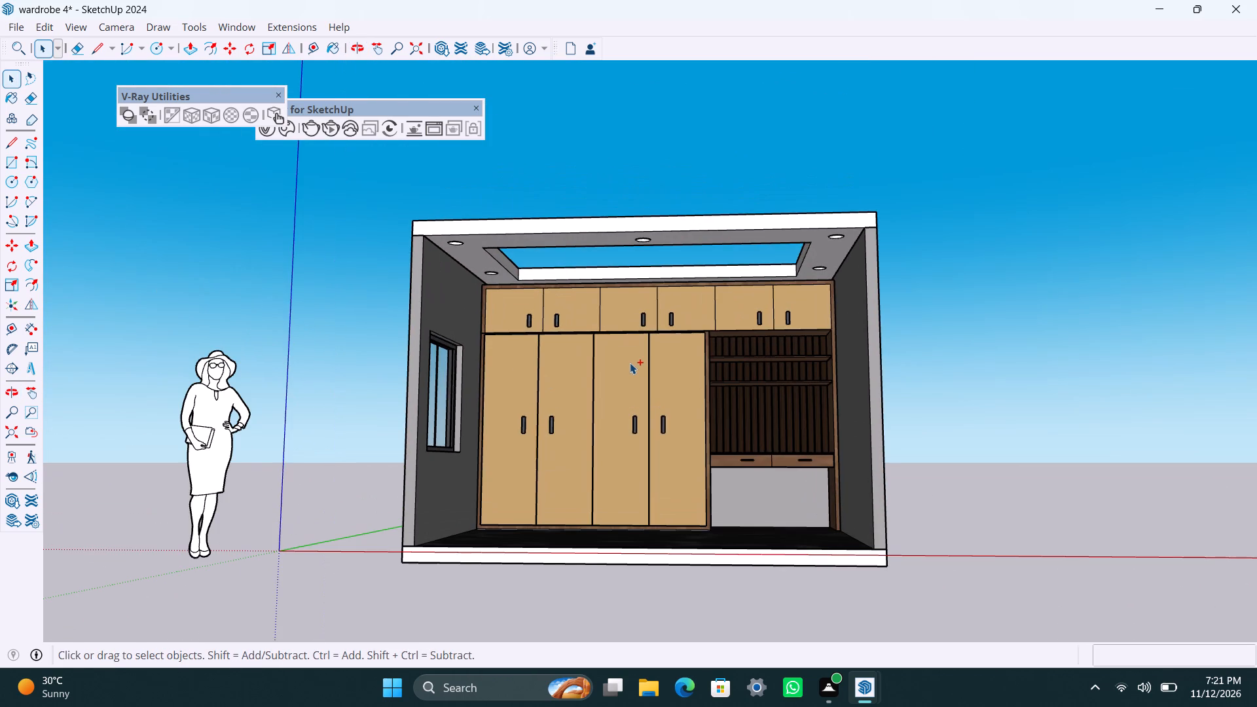
Save the wardrobe 4 model again.
key(ctrl+s)
Examine the ceiling's central opening and light holes from below and from above.
scroll(606, 367, up, 2)
middle_drag(561, 418, 475, 295)
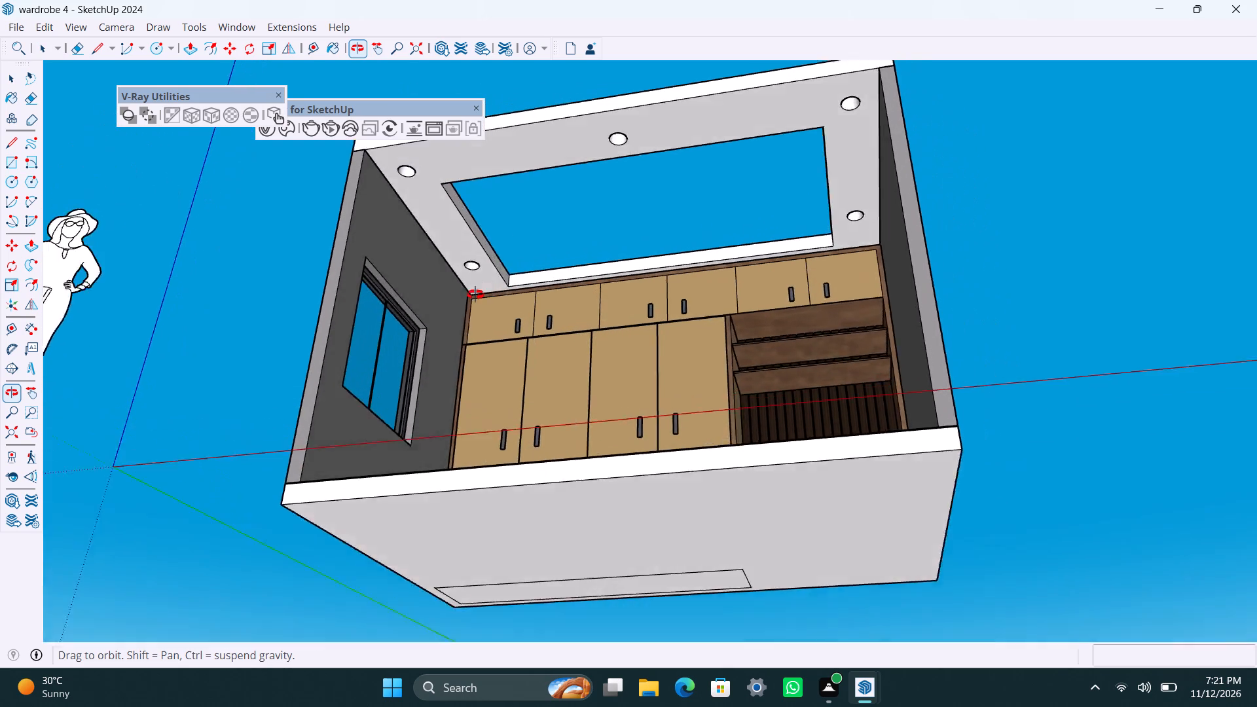
middle_drag(475, 295, 475, 325)
scroll(487, 111, up, 2)
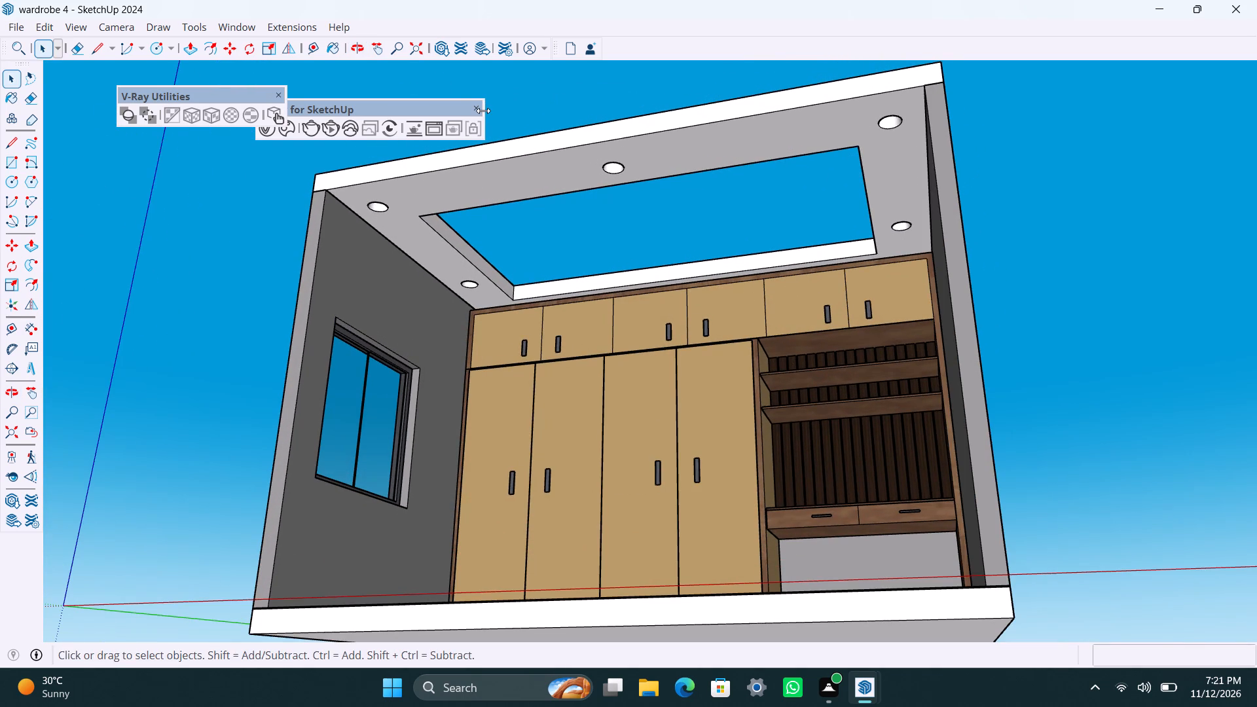
scroll(621, 239, up, 1)
scroll(433, 204, up, 1)
middle_drag(539, 249, 640, 499)
scroll(565, 350, down, 3)
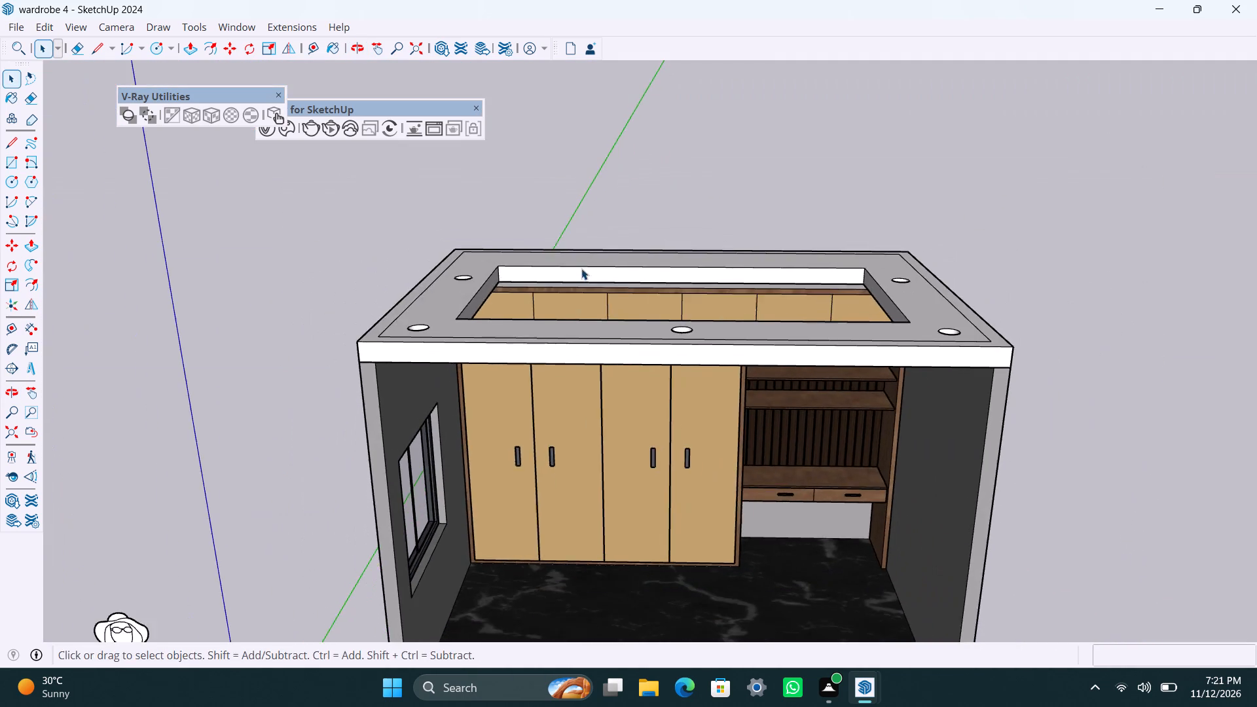
Draw a rectangle of about 11' 3" by 5' 9" across the top of the ceiling's central opening, closing it with a face.
middle_drag(581, 268, 613, 435)
scroll(572, 420, down, 2)
middle_drag(590, 420, 577, 319)
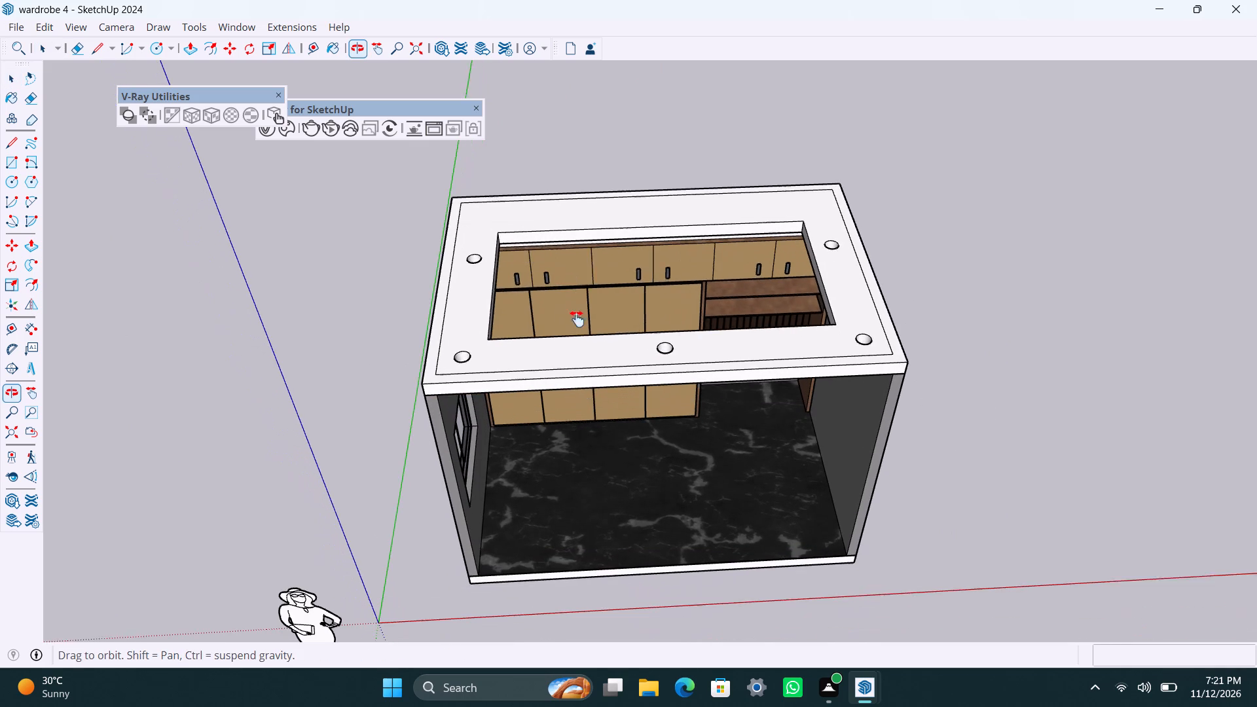
middle_drag(577, 319, 577, 319)
key(r)
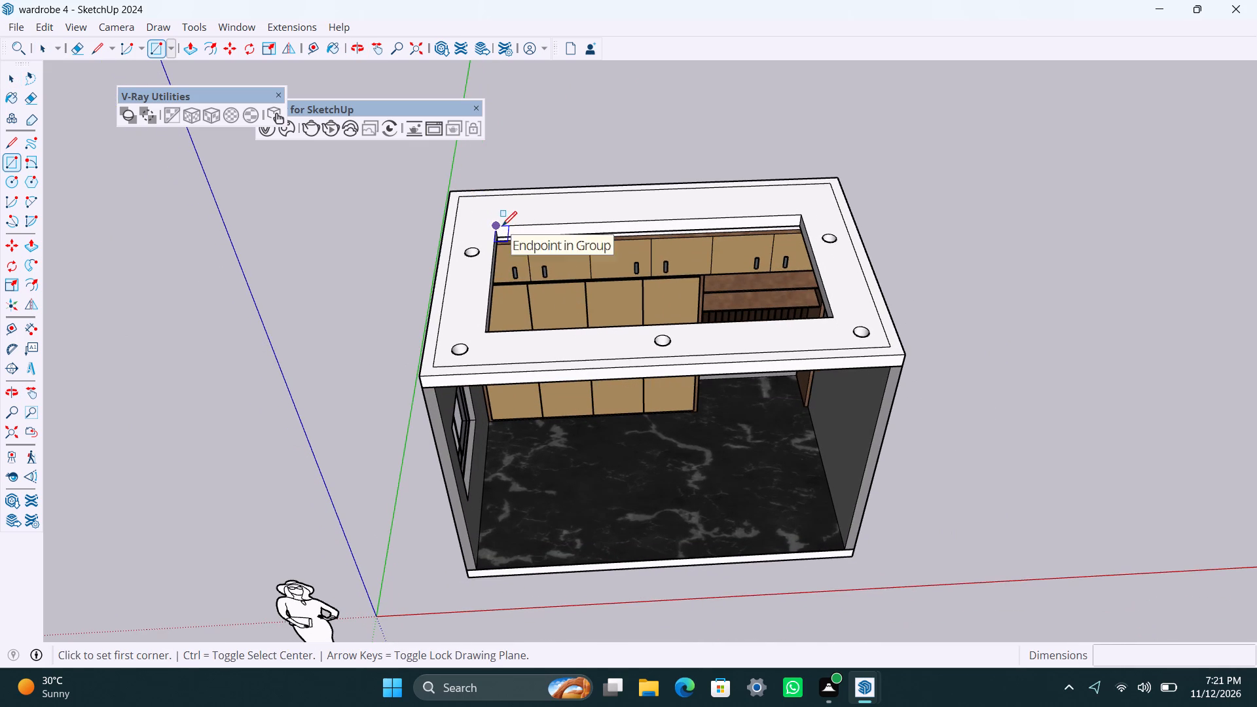
click(503, 226)
click(827, 312)
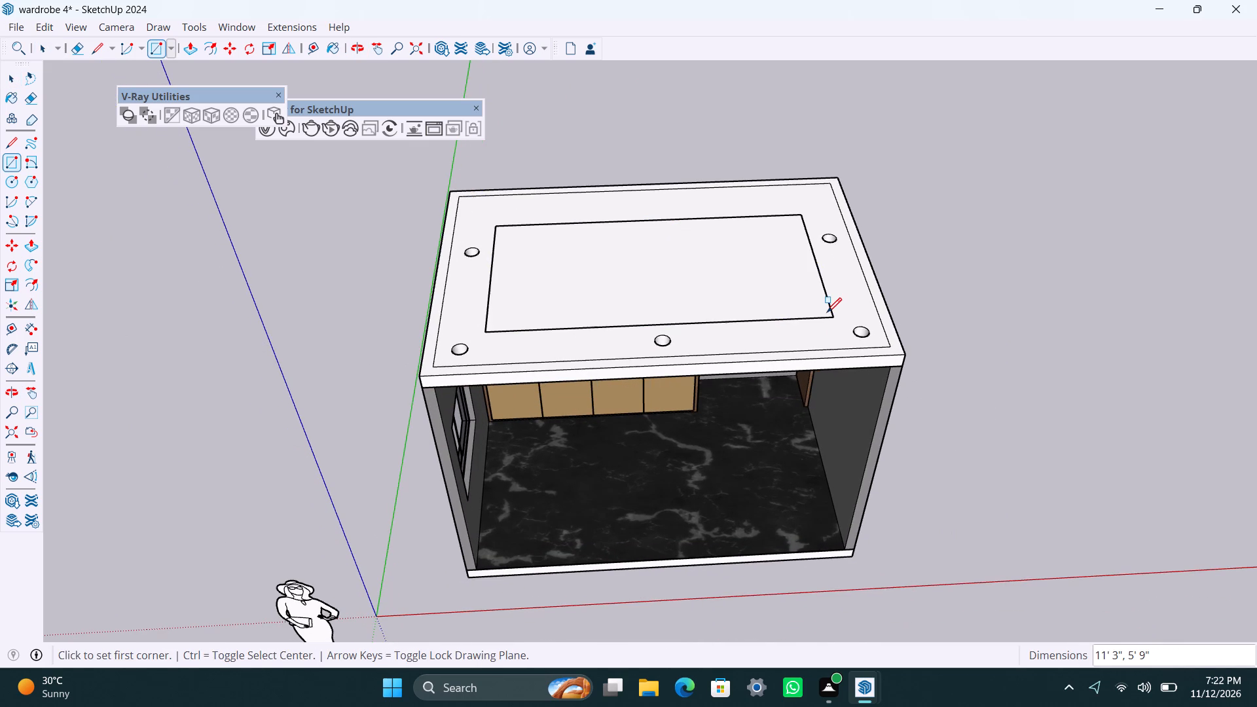
Reverse the new face over the ceiling's central opening, picking it from below.
key(space)
scroll(746, 442, up, 2)
middle_drag(670, 435, 636, 62)
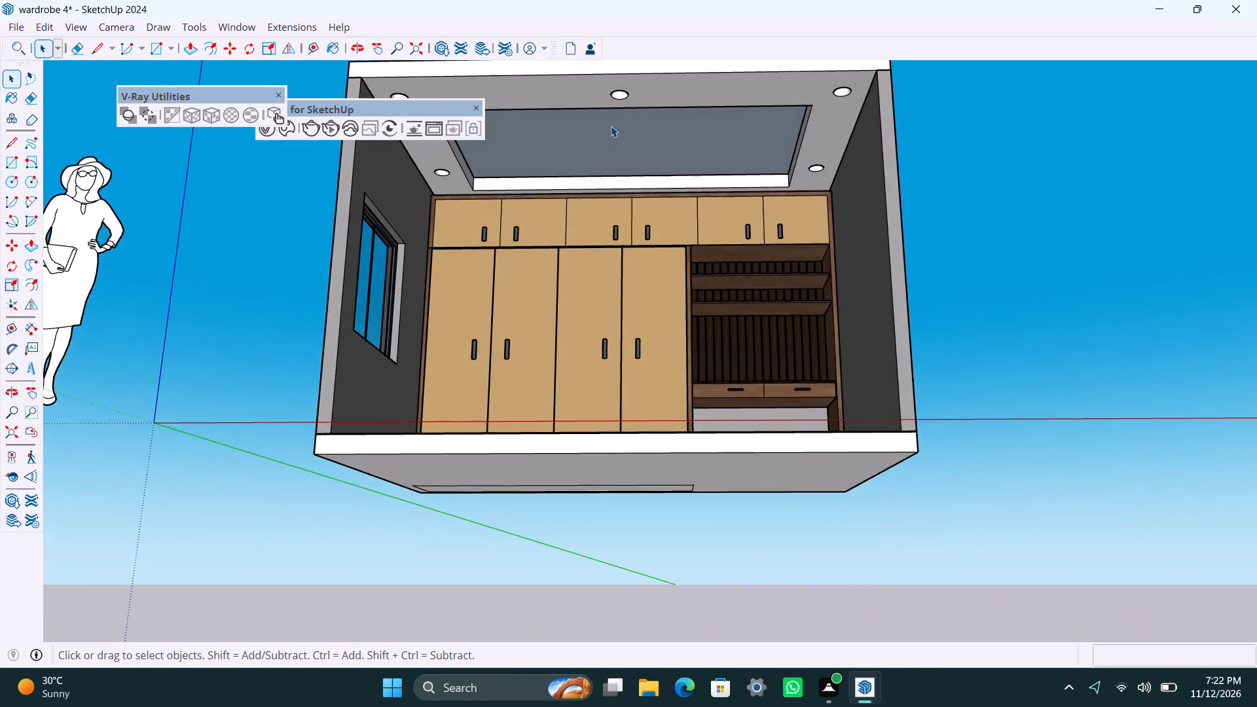
scroll(614, 156, up, 4)
scroll(502, 342, up, 2)
scroll(532, 386, down, 8)
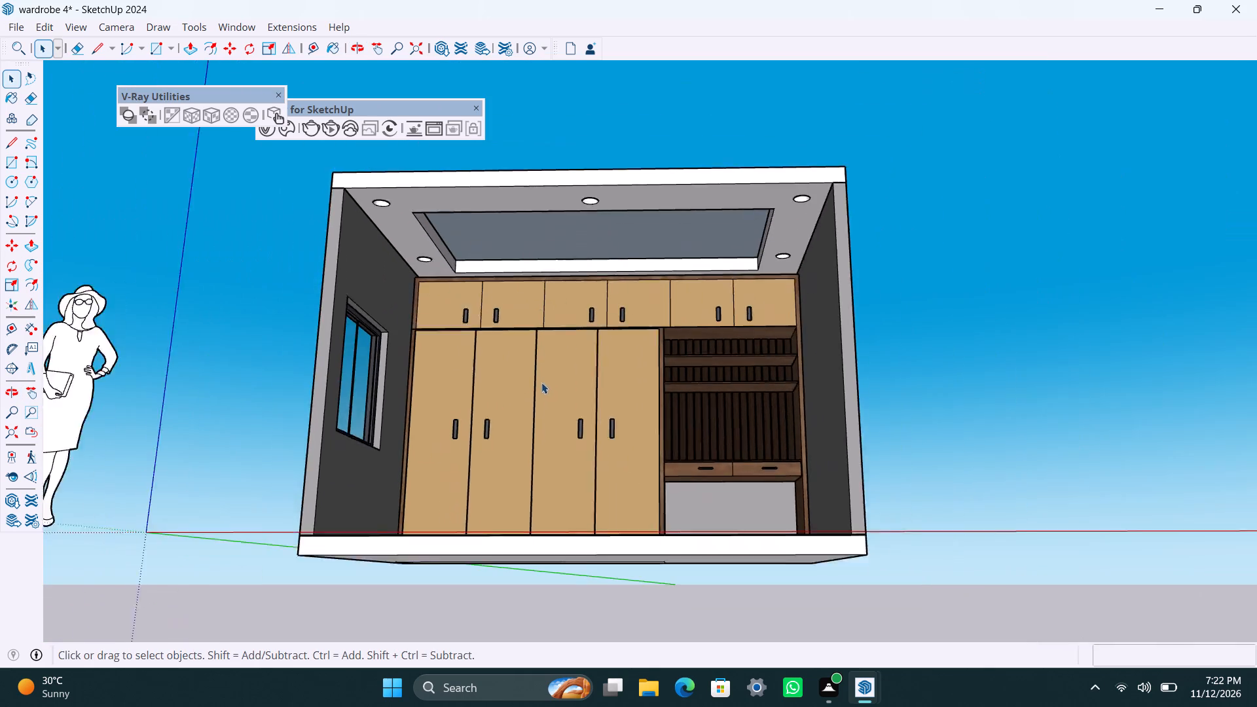
middle_drag(547, 386, 534, 175)
scroll(552, 236, up, 2)
click(552, 237)
right_click(550, 239)
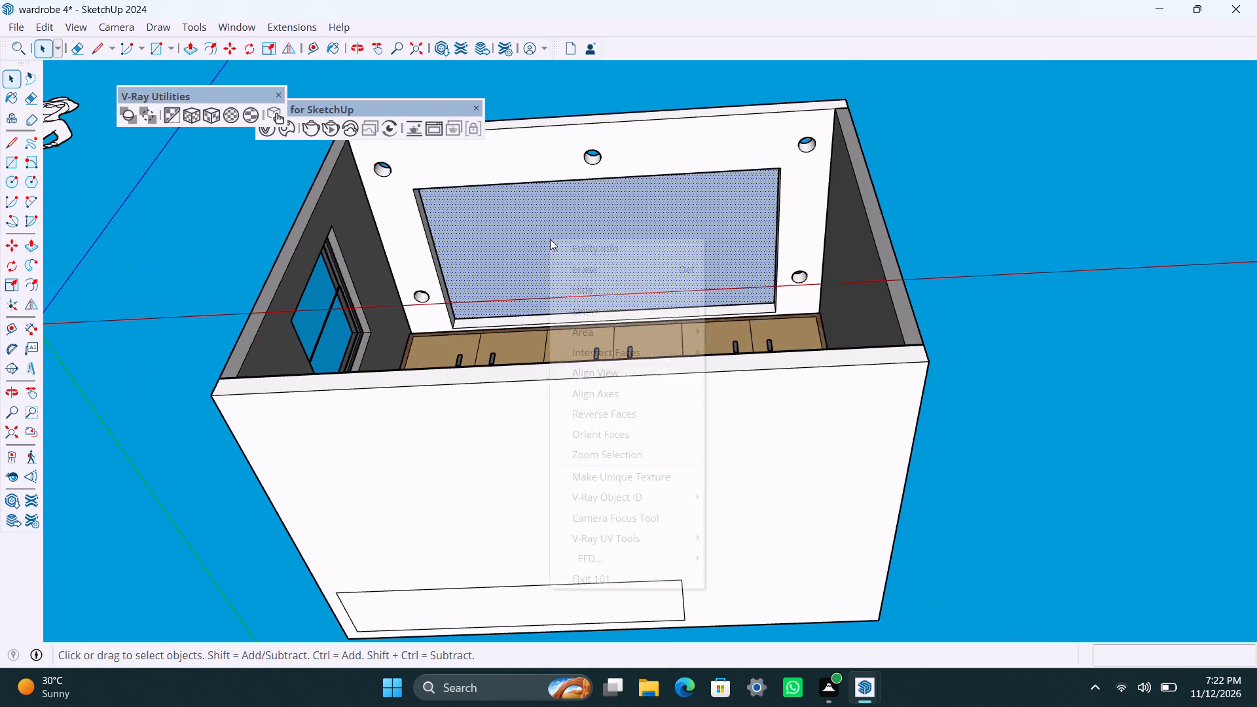
click(583, 404)
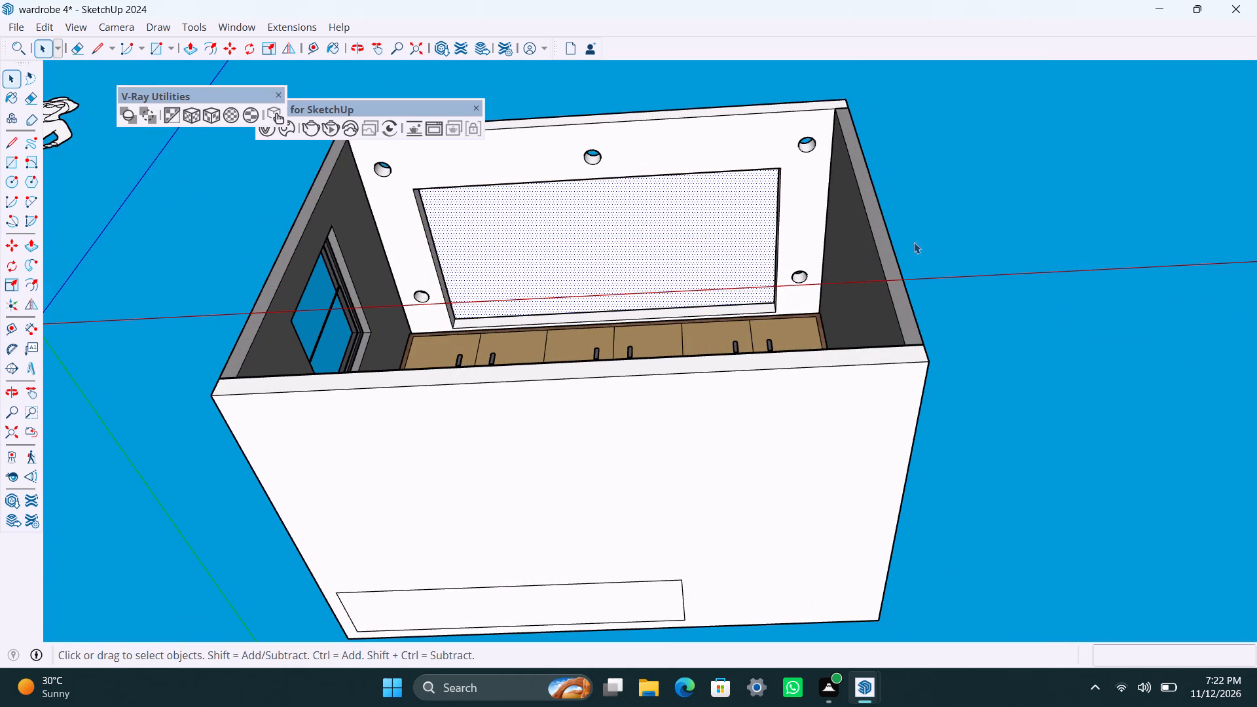
Examine the closed ceiling recess, wardrobe and desk area from below, from the side and from the front.
scroll(595, 278, down, 2)
middle_drag(600, 295, 636, 435)
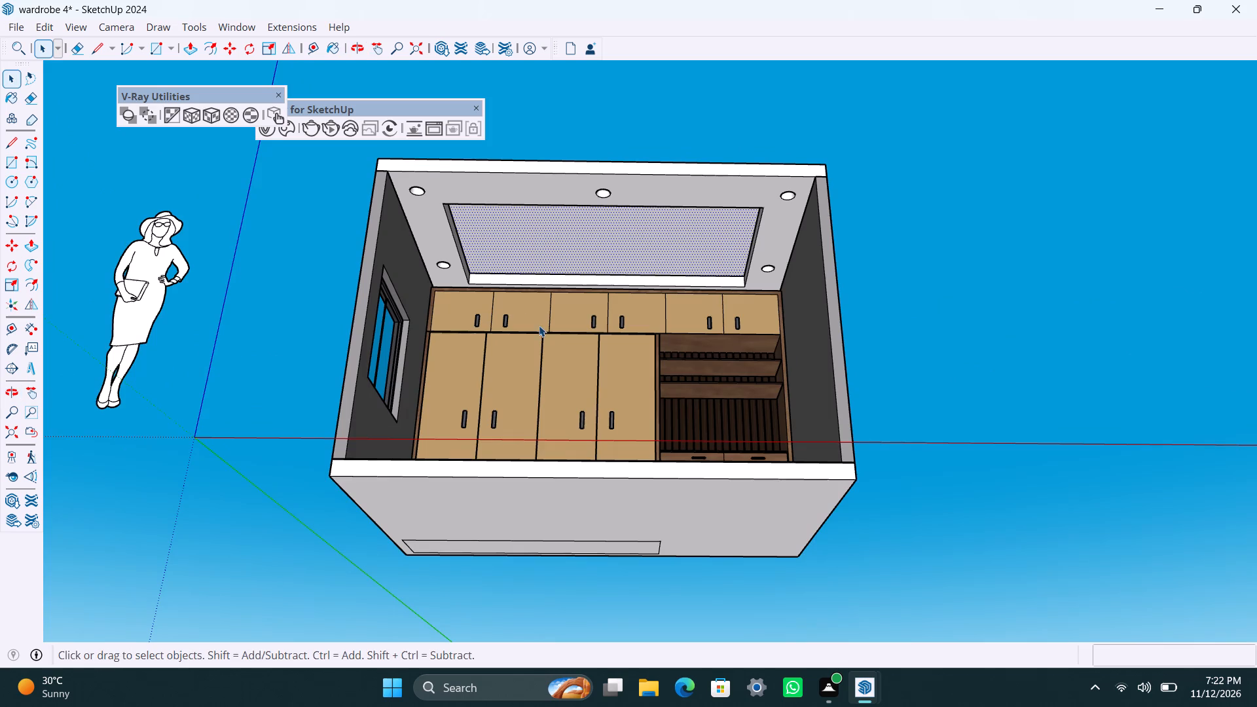
scroll(490, 263, up, 1)
middle_drag(490, 287, 284, 505)
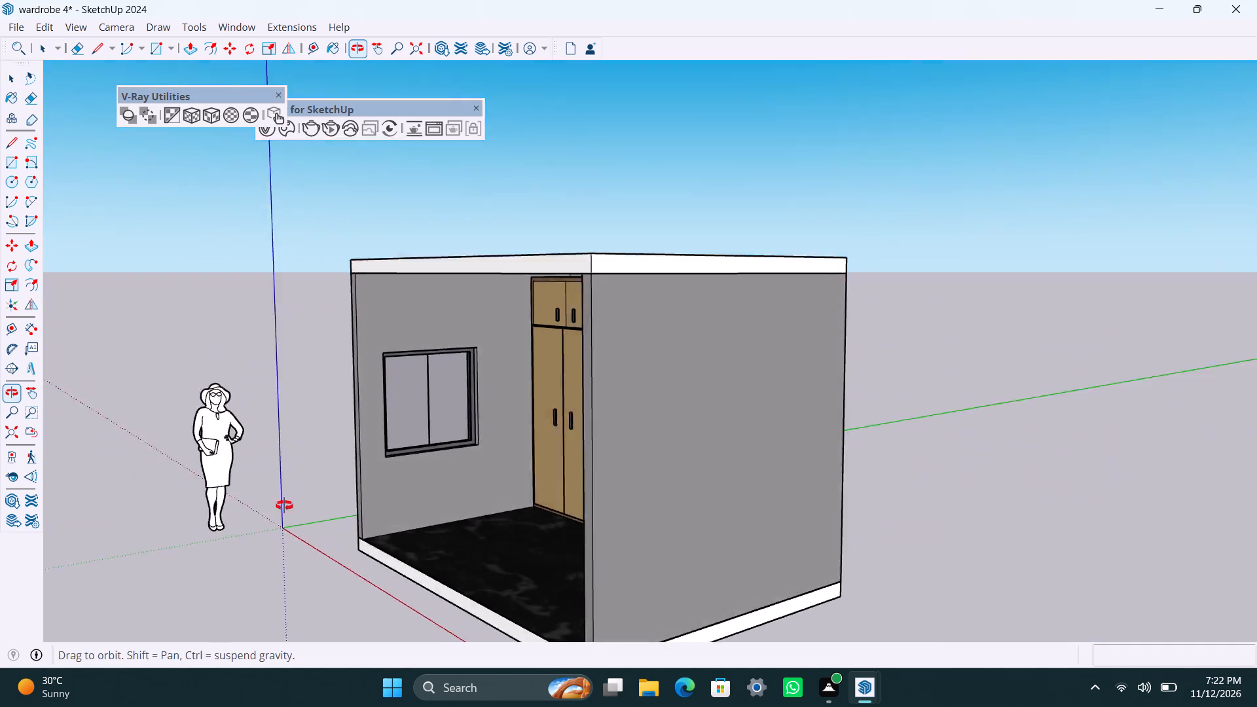
middle_drag(284, 505, 574, 414)
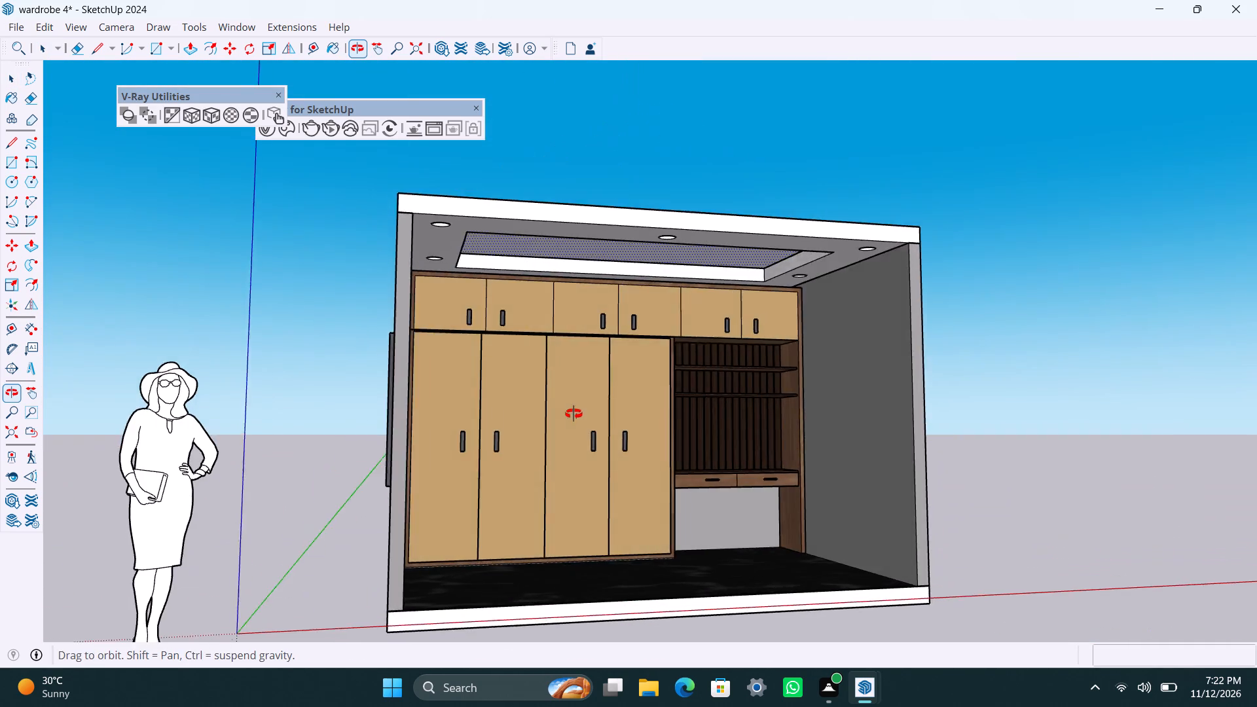
middle_drag(574, 414, 435, 432)
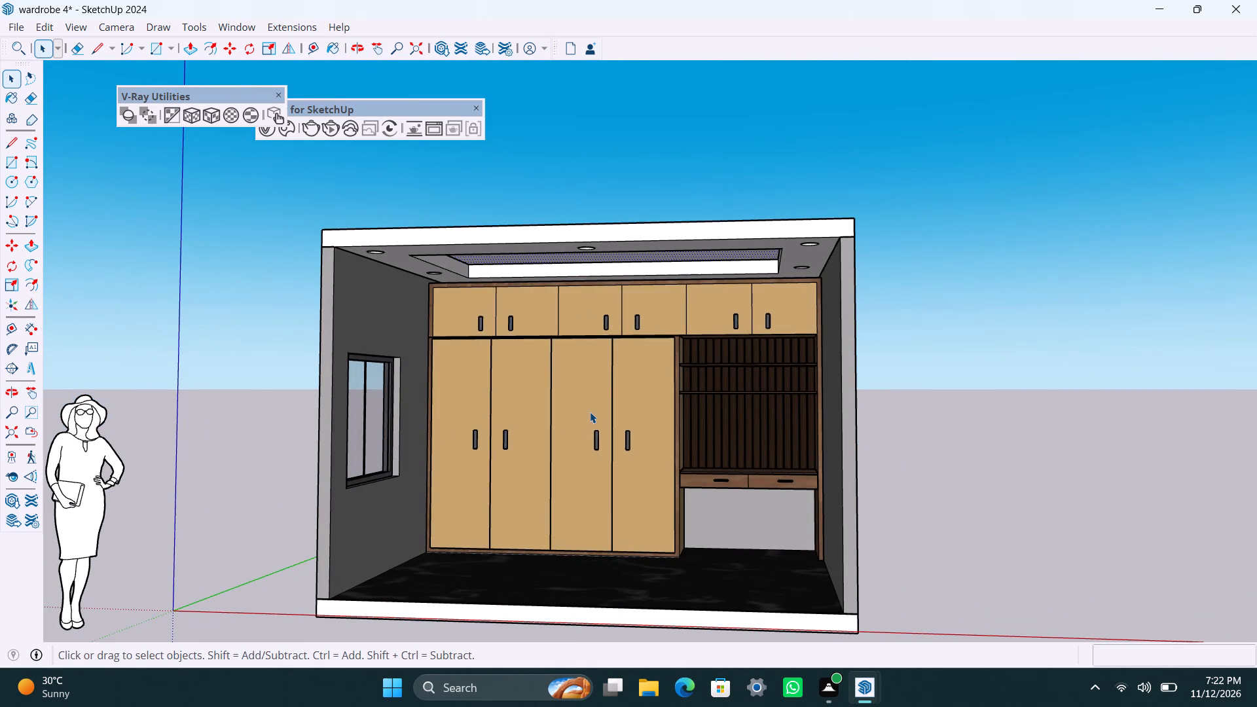
scroll(604, 338, down, 3)
middle_drag(572, 381, 580, 574)
middle_drag(590, 575, 652, 386)
scroll(605, 361, up, 7)
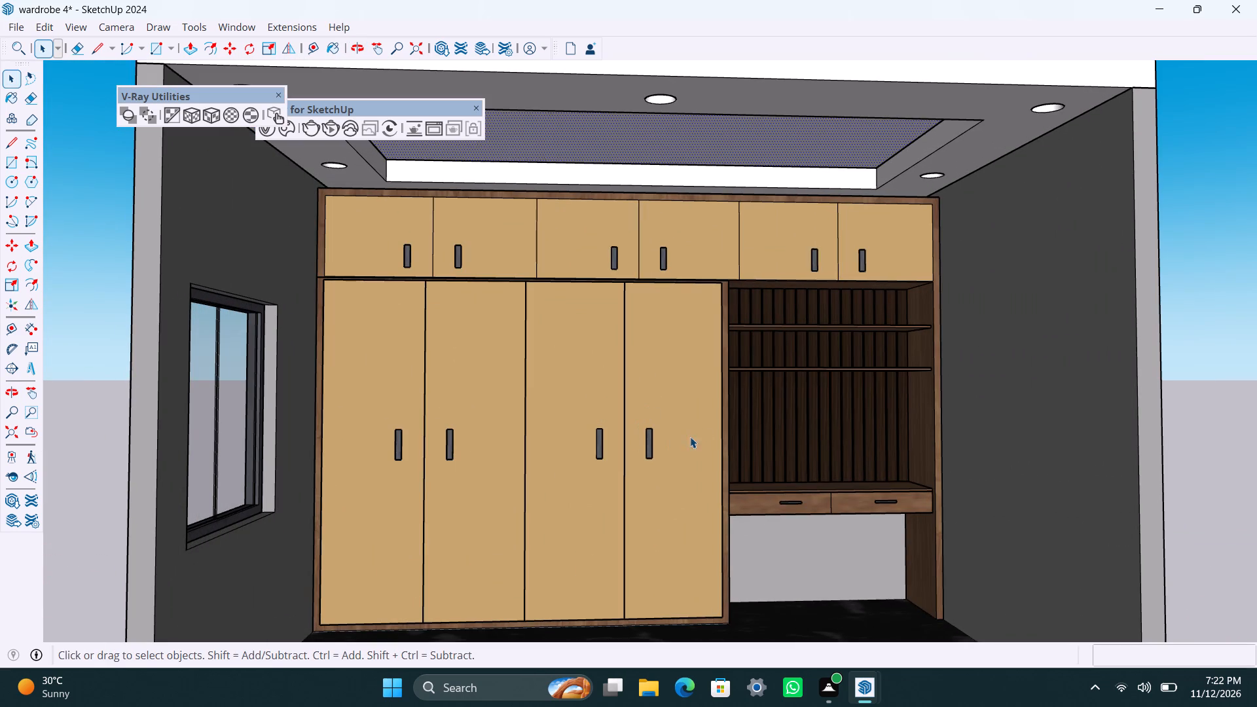
click(688, 142)
click(1197, 204)
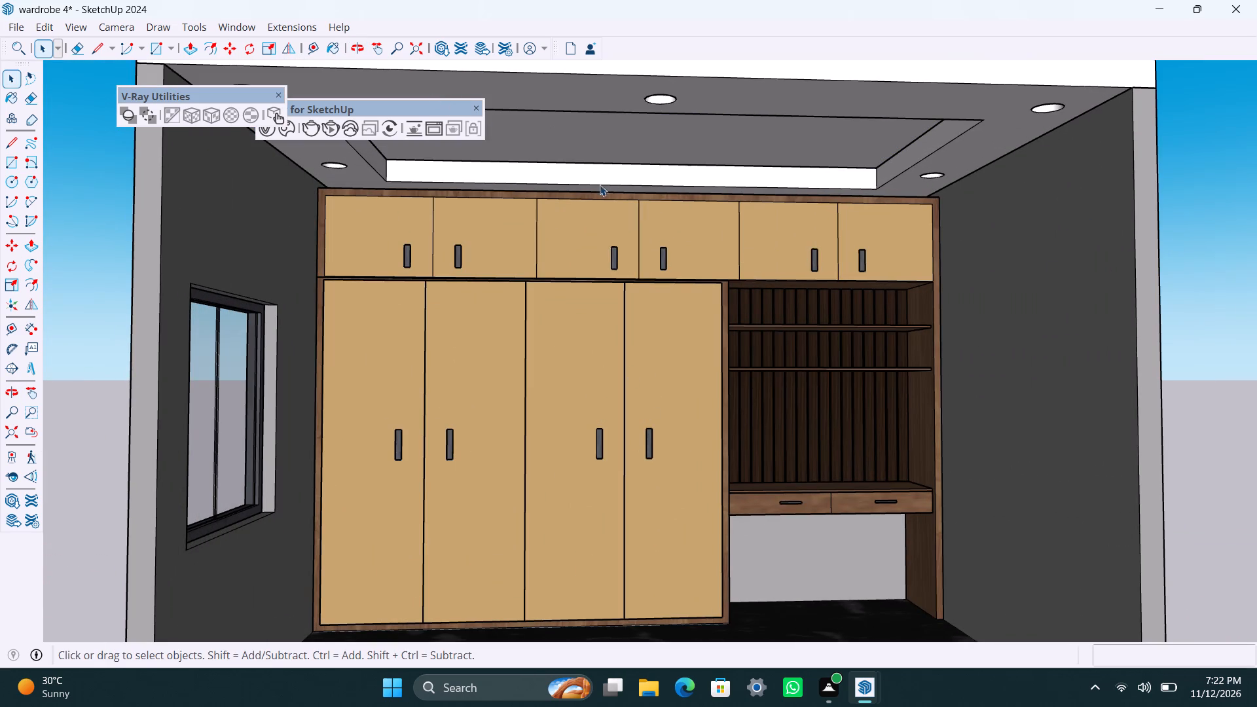
scroll(666, 484, up, 1)
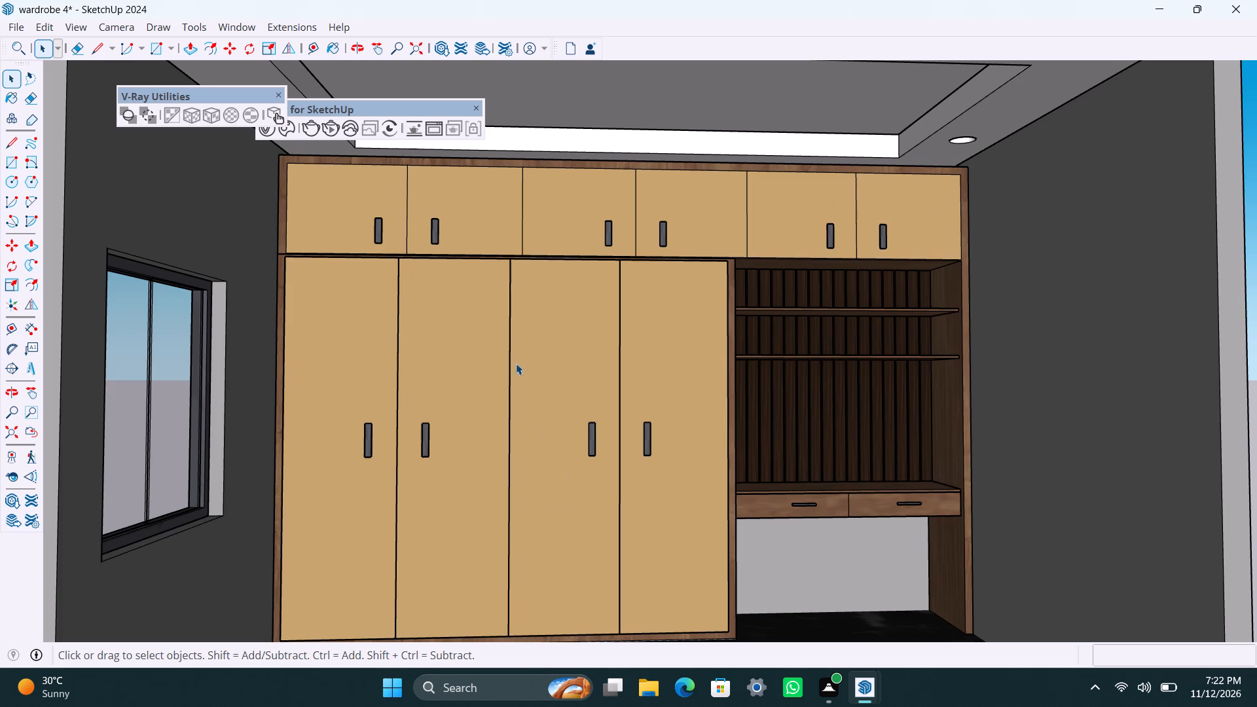
scroll(606, 234, down, 6)
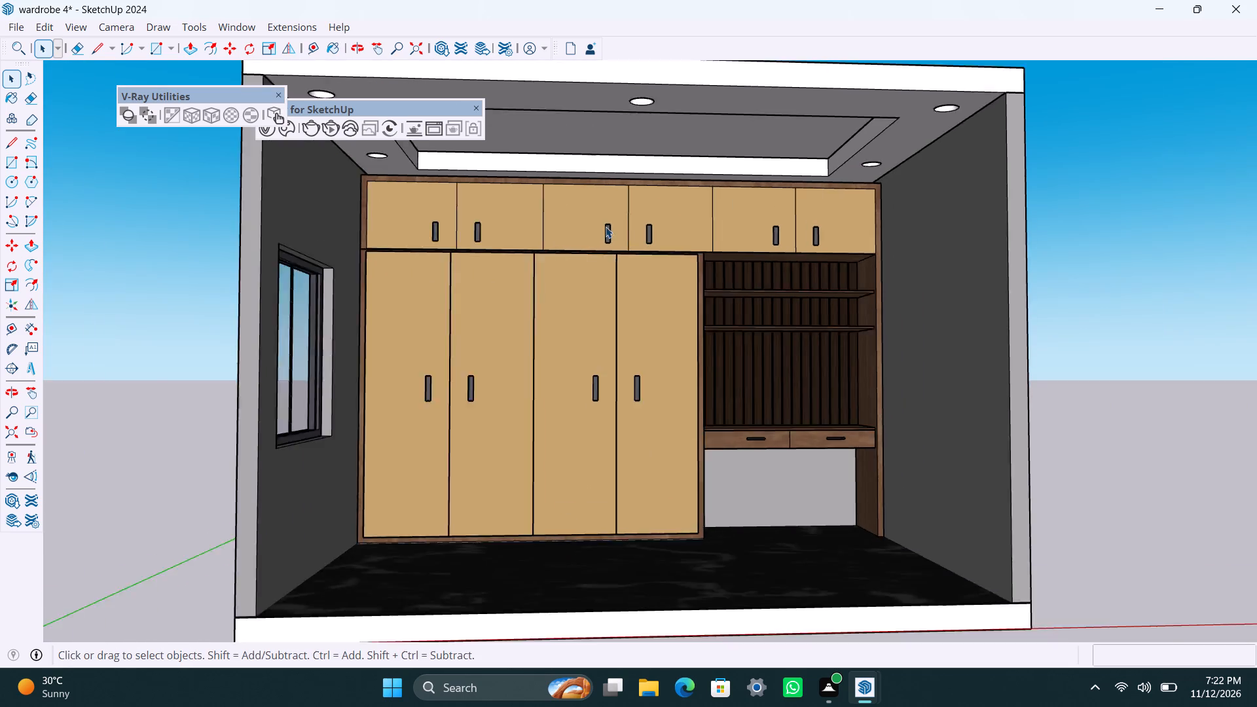
Apply the V-Ray material Carpaint Stochastic Gold to the panel face inside the ceiling's central recess.
click(293, 132)
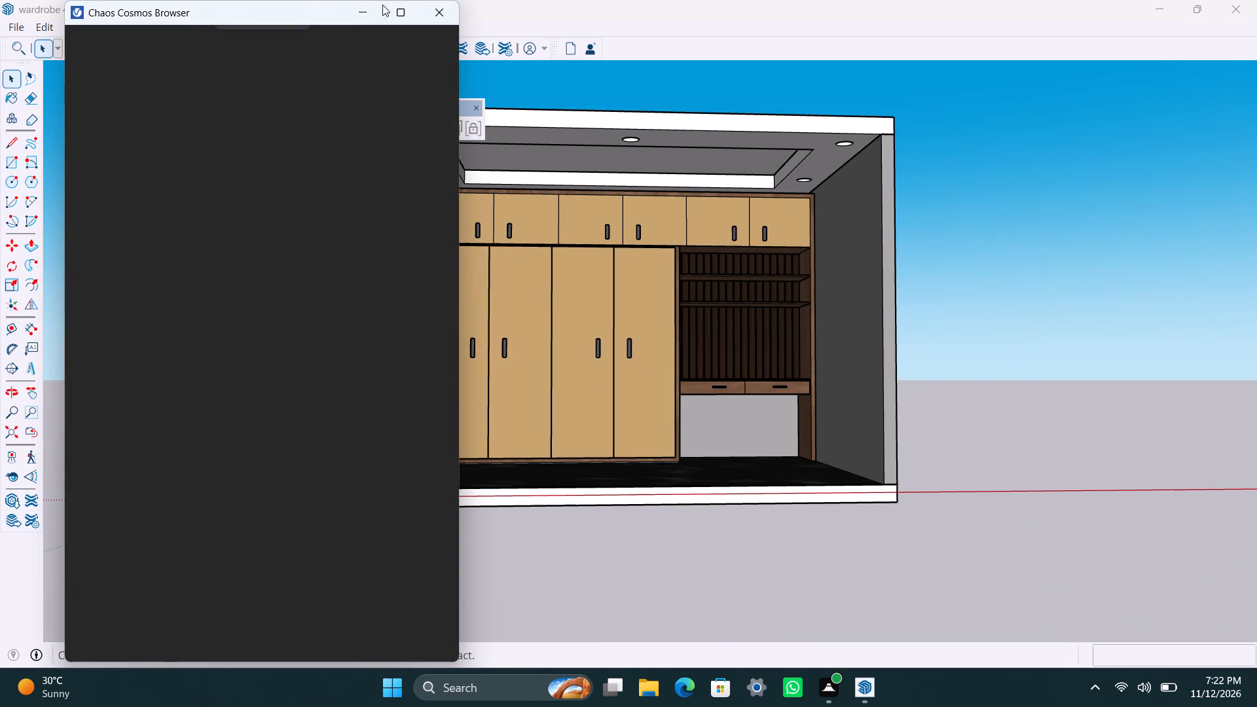
click(360, 5)
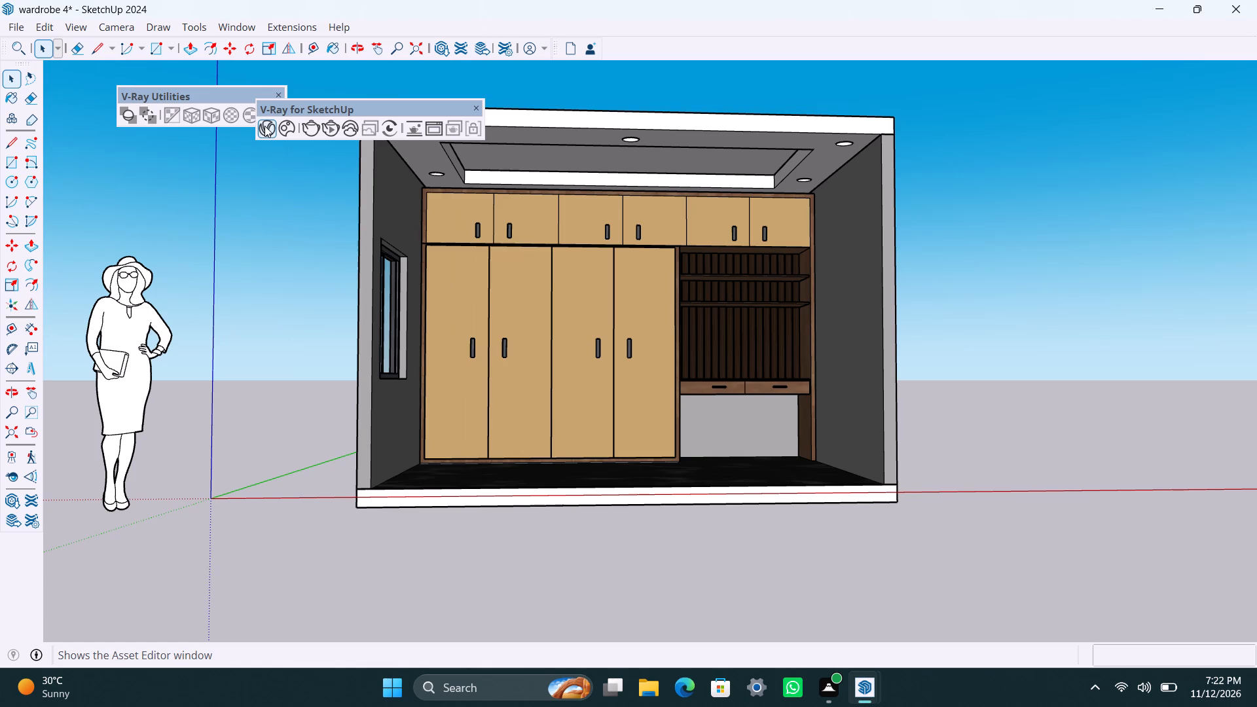
click(264, 126)
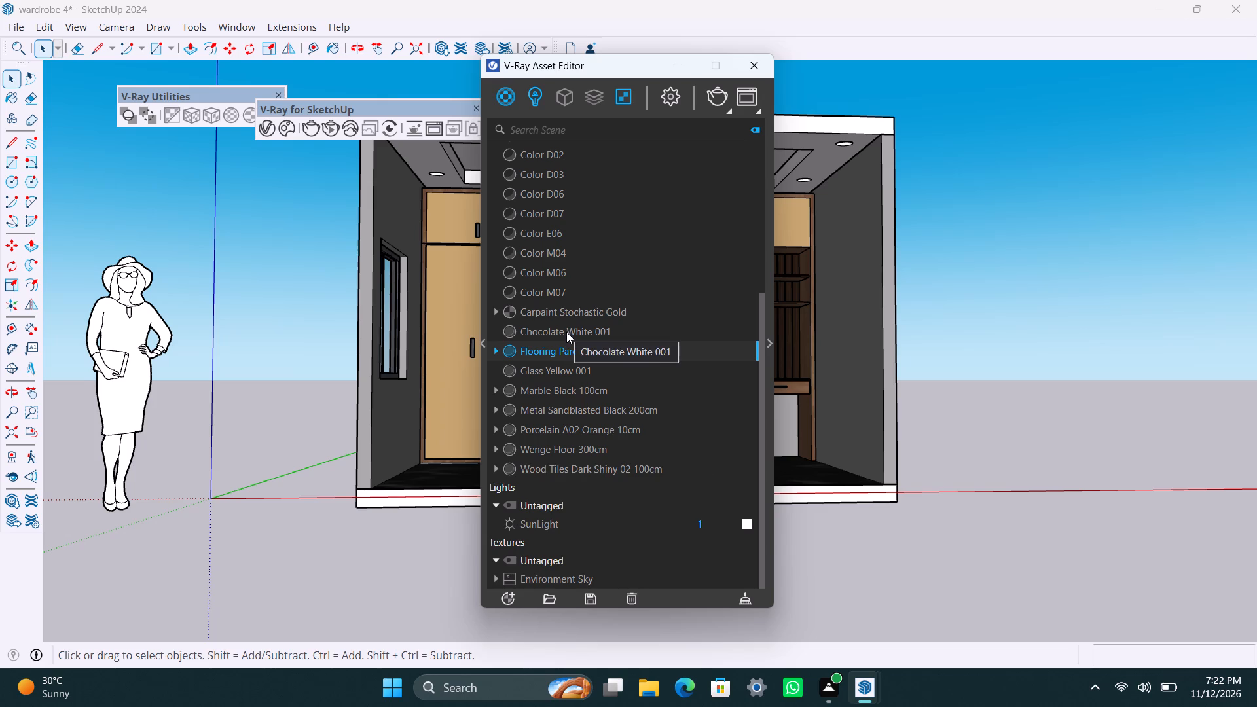
click(557, 318)
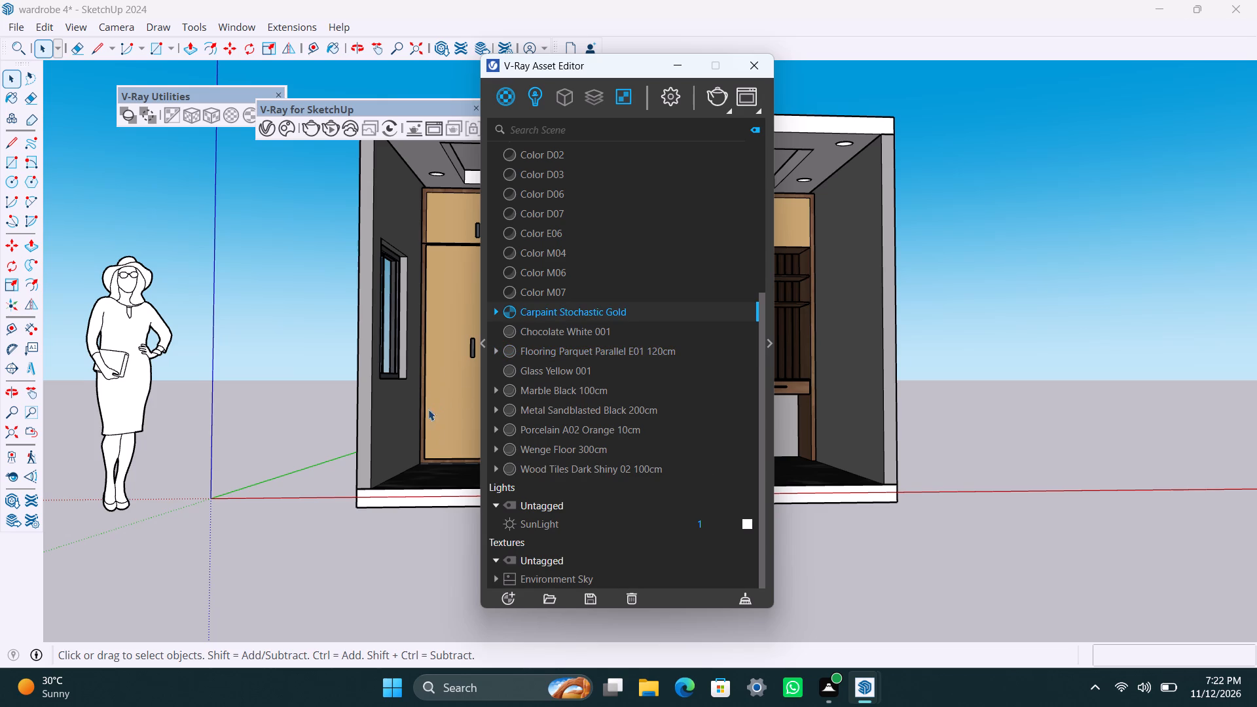
scroll(384, 424, down, 2)
shift+middle_drag(382, 426, 242, 458)
scroll(341, 363, up, 4)
middle_drag(377, 302, 378, 222)
scroll(373, 242, down, 2)
shift+middle_drag(359, 287, 359, 422)
scroll(353, 353, up, 2)
middle_drag(365, 337, 374, 268)
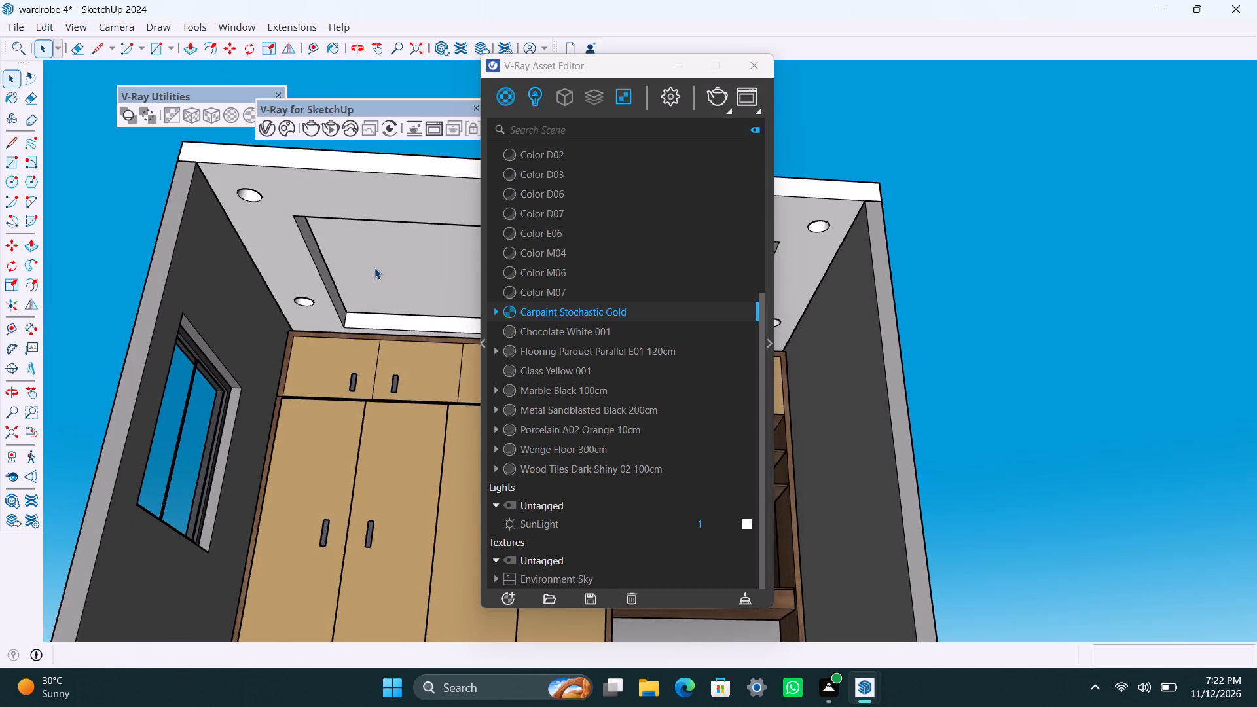
click(374, 268)
right_click(545, 311)
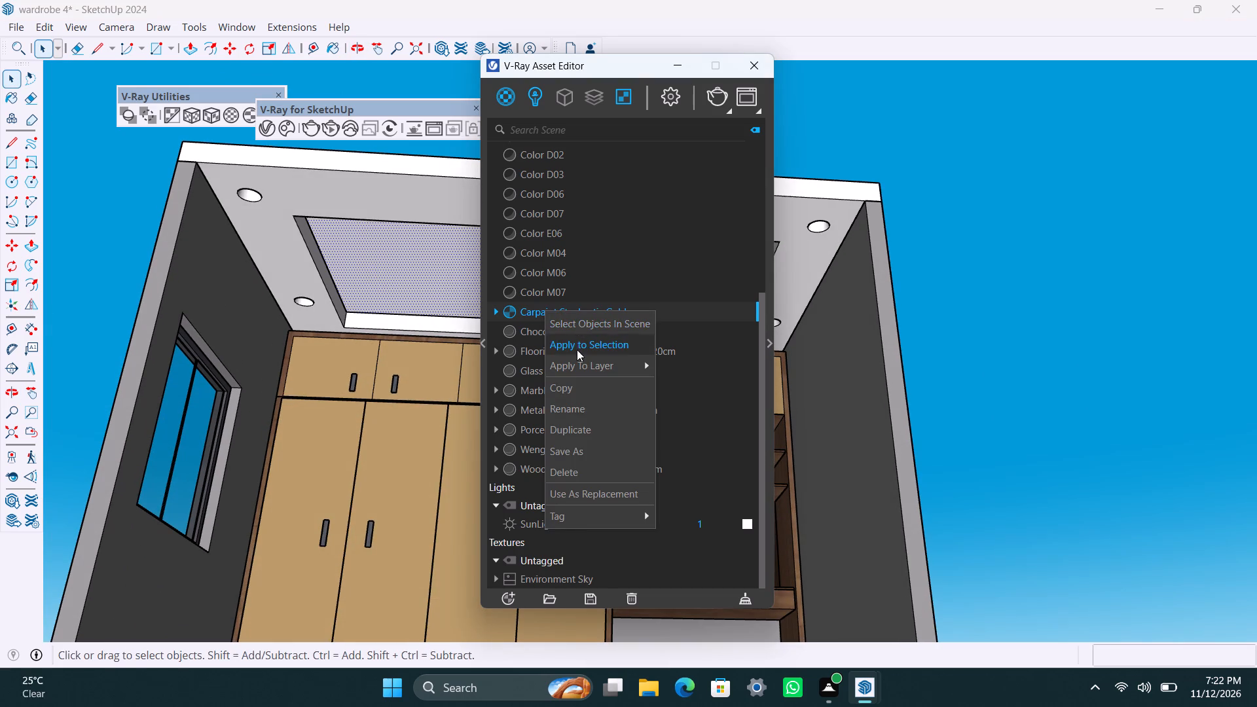
click(577, 350)
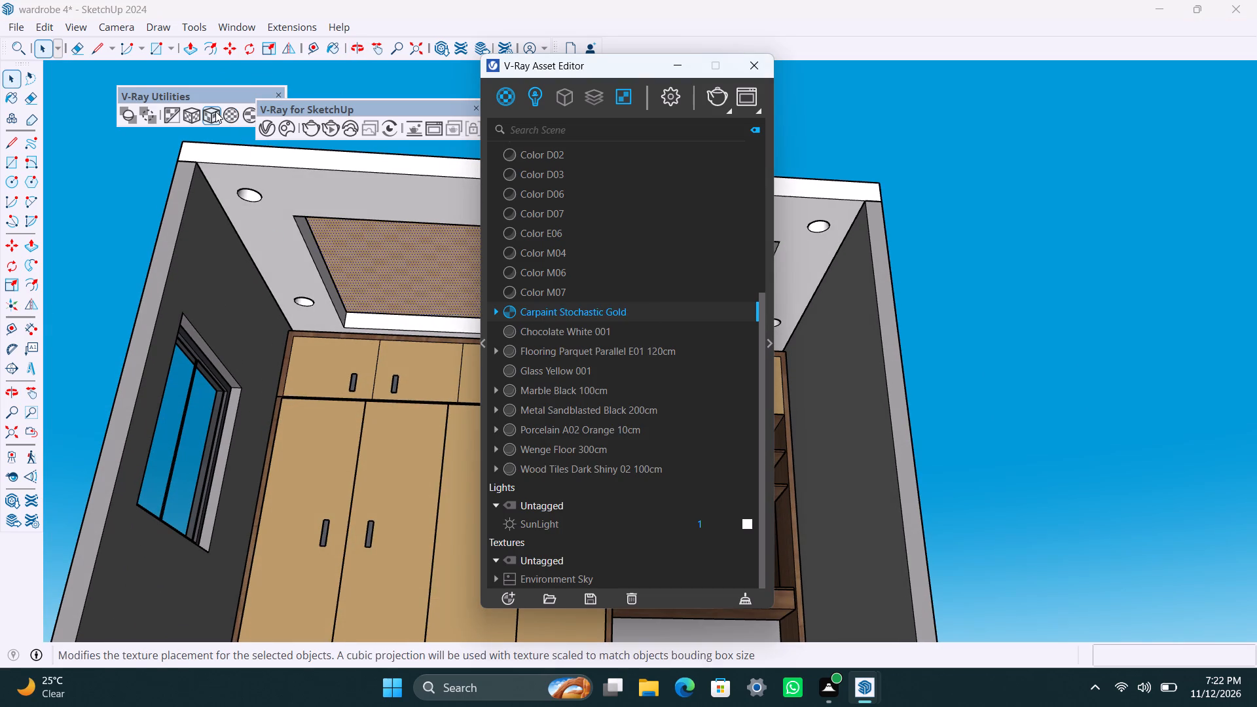
Fit the gold material to the ceiling panel with a cubic texture projection scaled to its bounding box.
click(215, 111)
click(873, 154)
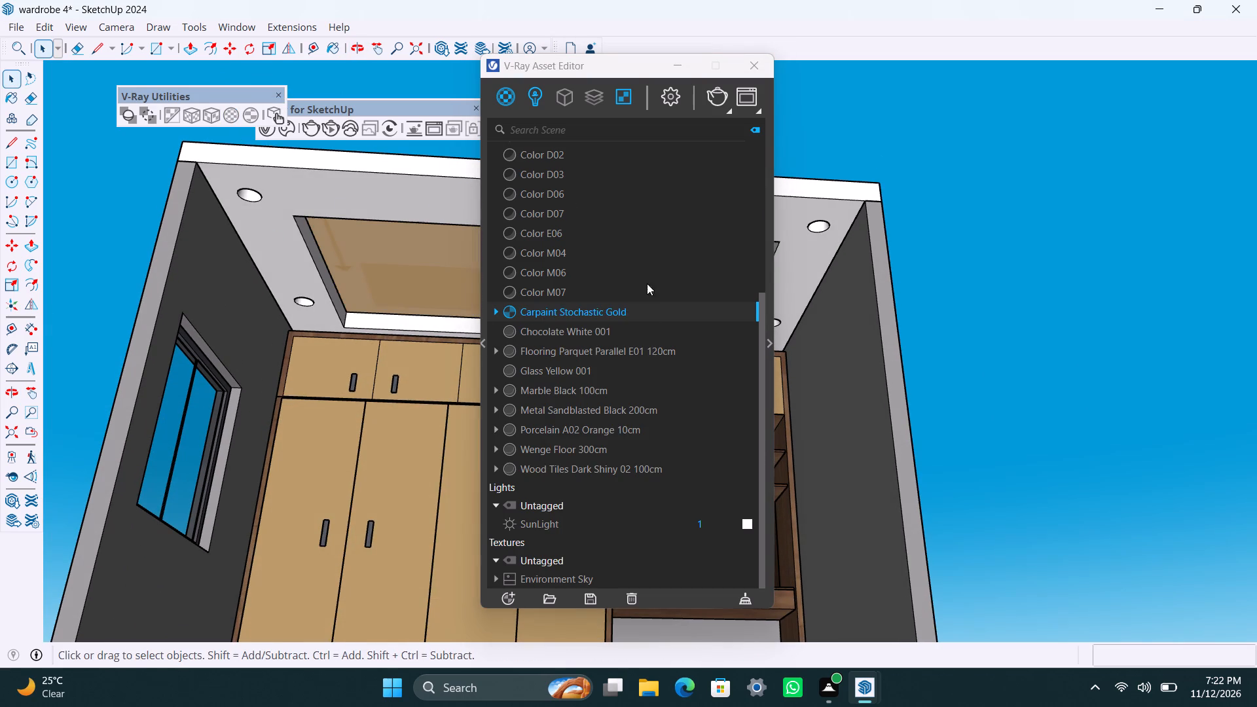
Select the ceiling slab group and display its Entity Info in the Default Tray.
scroll(316, 342, down, 2)
middle_drag(315, 346, 325, 270)
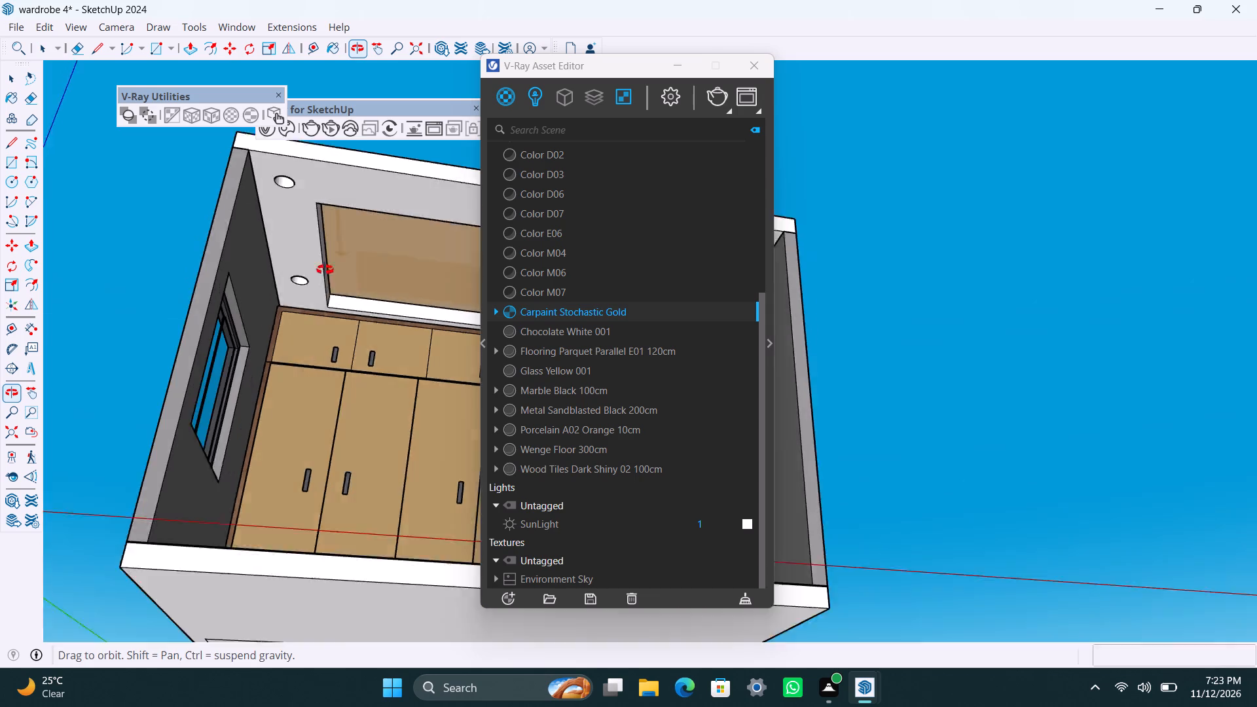
middle_drag(325, 270, 287, 268)
click(289, 266)
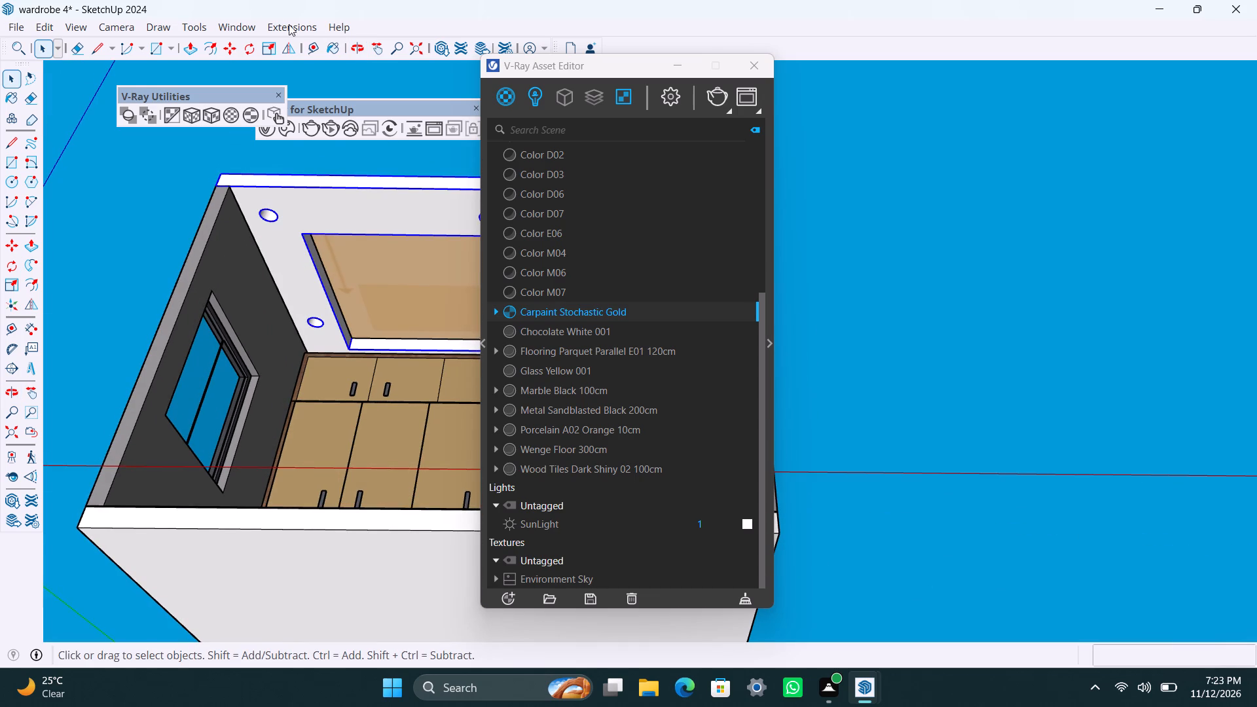
click(238, 26)
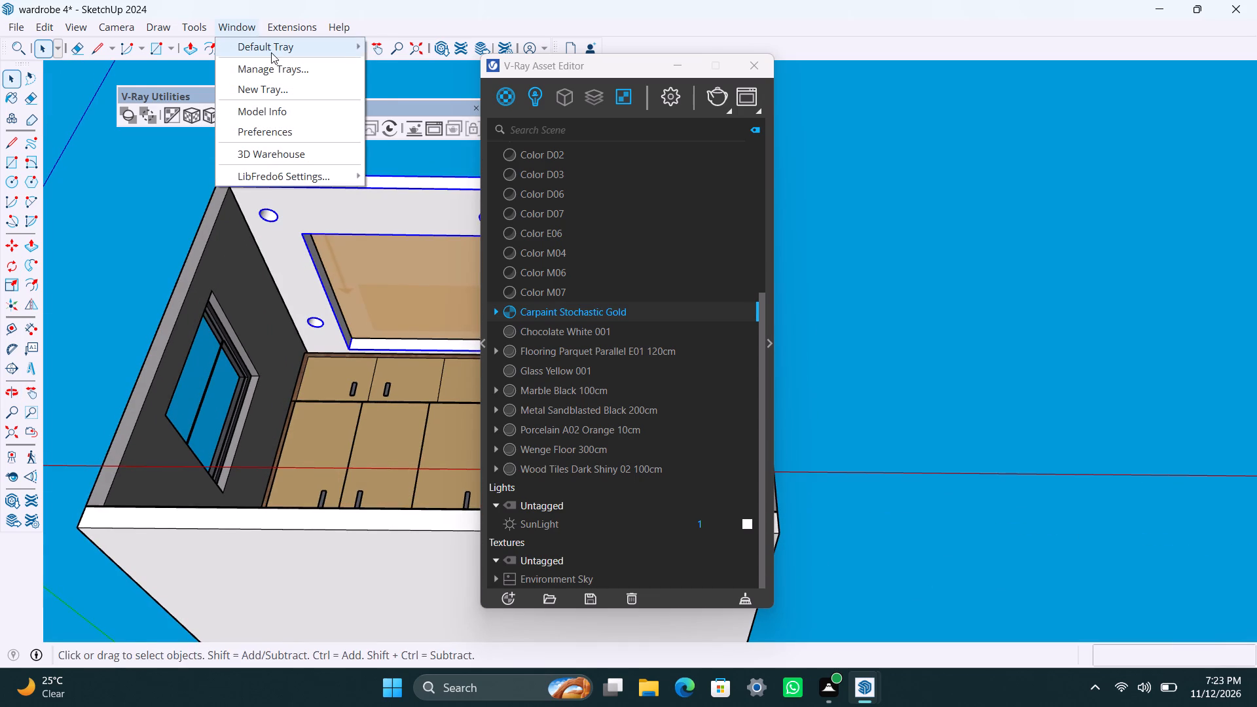
click(271, 52)
click(386, 88)
click(227, 30)
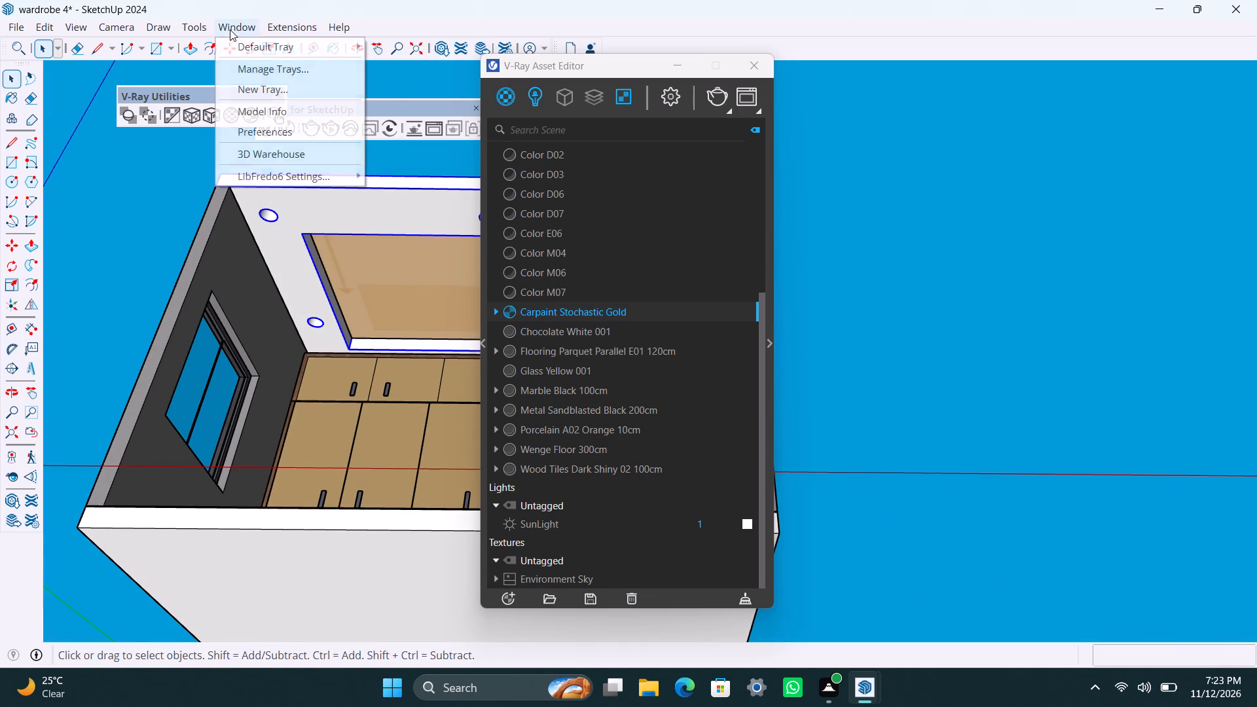
click(284, 54)
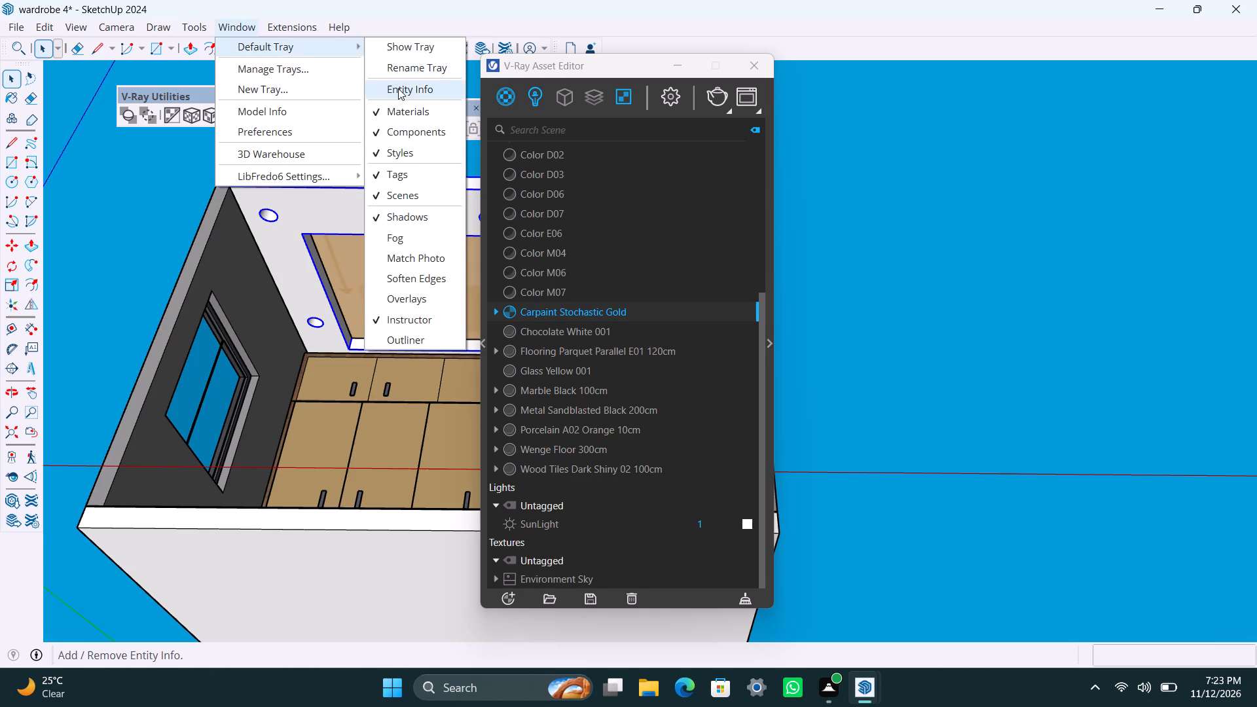
click(398, 88)
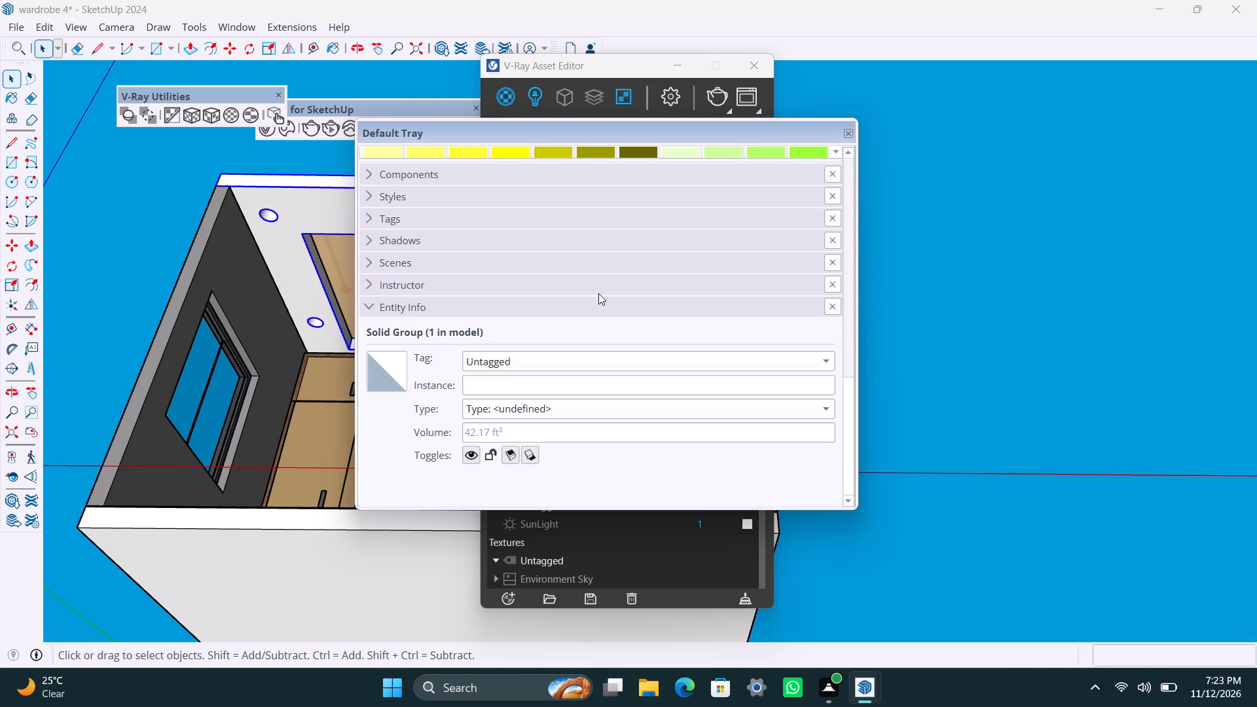
Paint the underside face of the ceiling slab group with the cream colour RGB 255, 242, 204.
scroll(596, 293, up, 2)
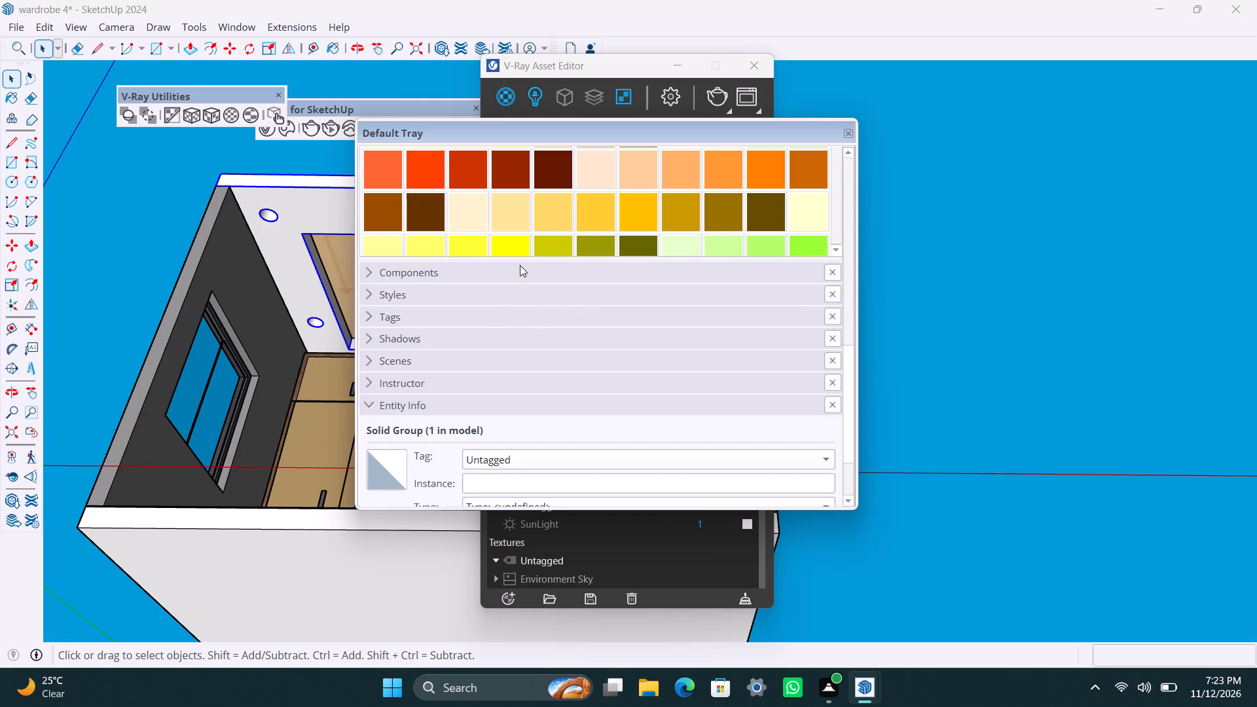
scroll(386, 233, up, 1)
double_click(310, 295)
click(310, 294)
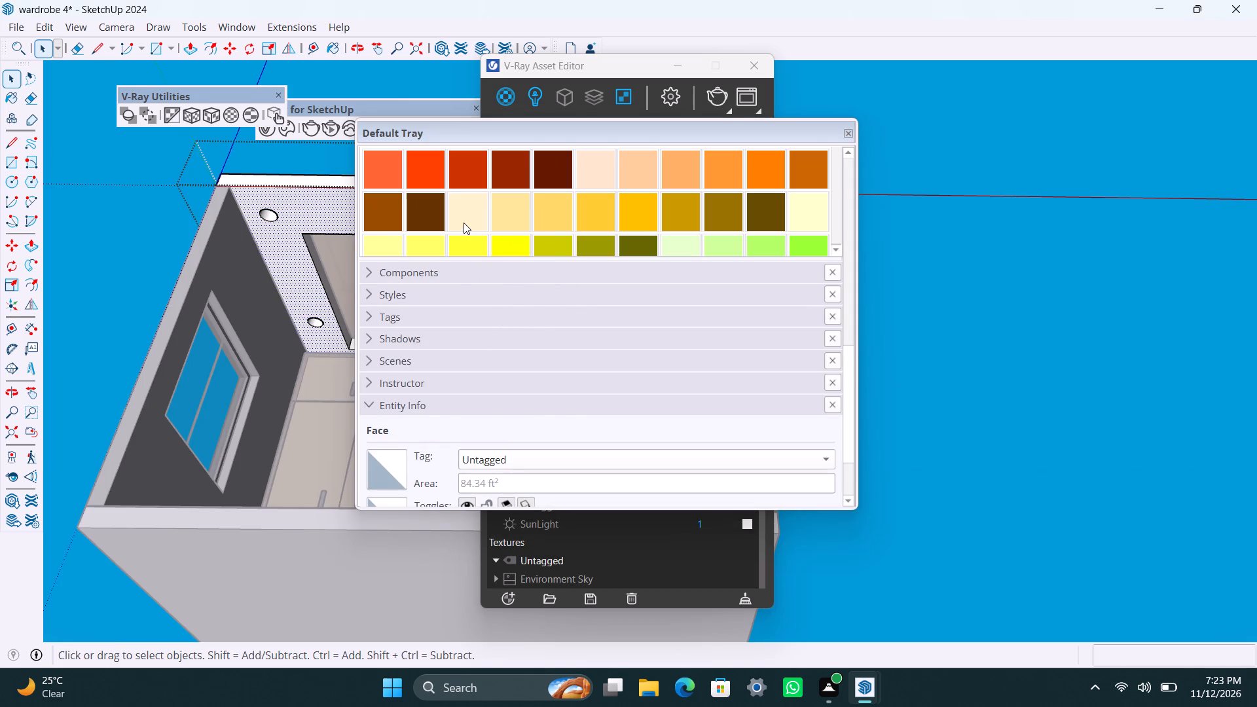
click(464, 223)
click(278, 278)
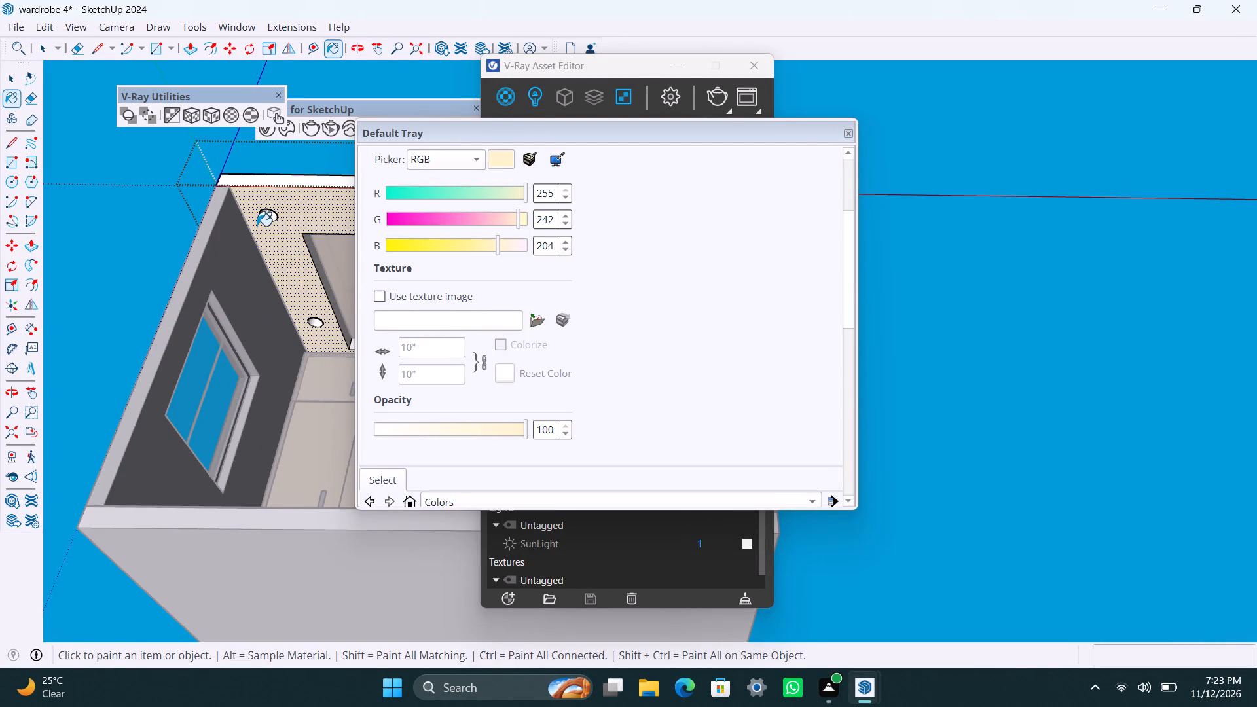
key(space)
click(148, 203)
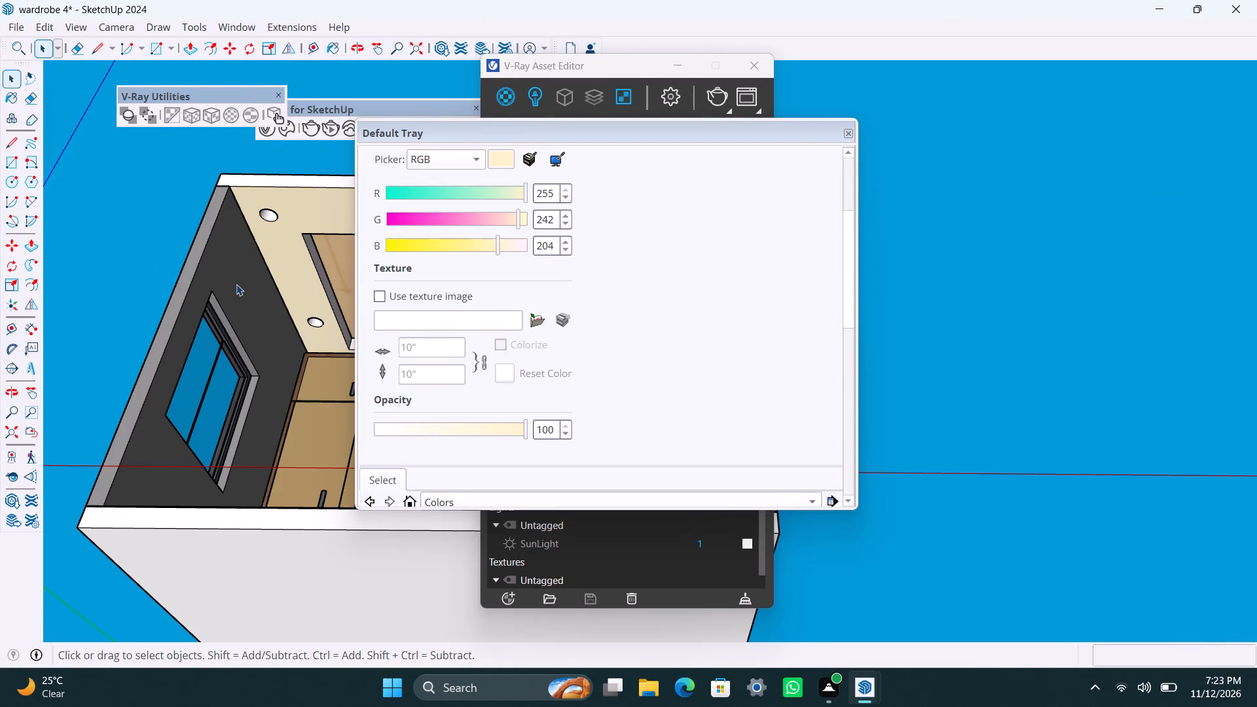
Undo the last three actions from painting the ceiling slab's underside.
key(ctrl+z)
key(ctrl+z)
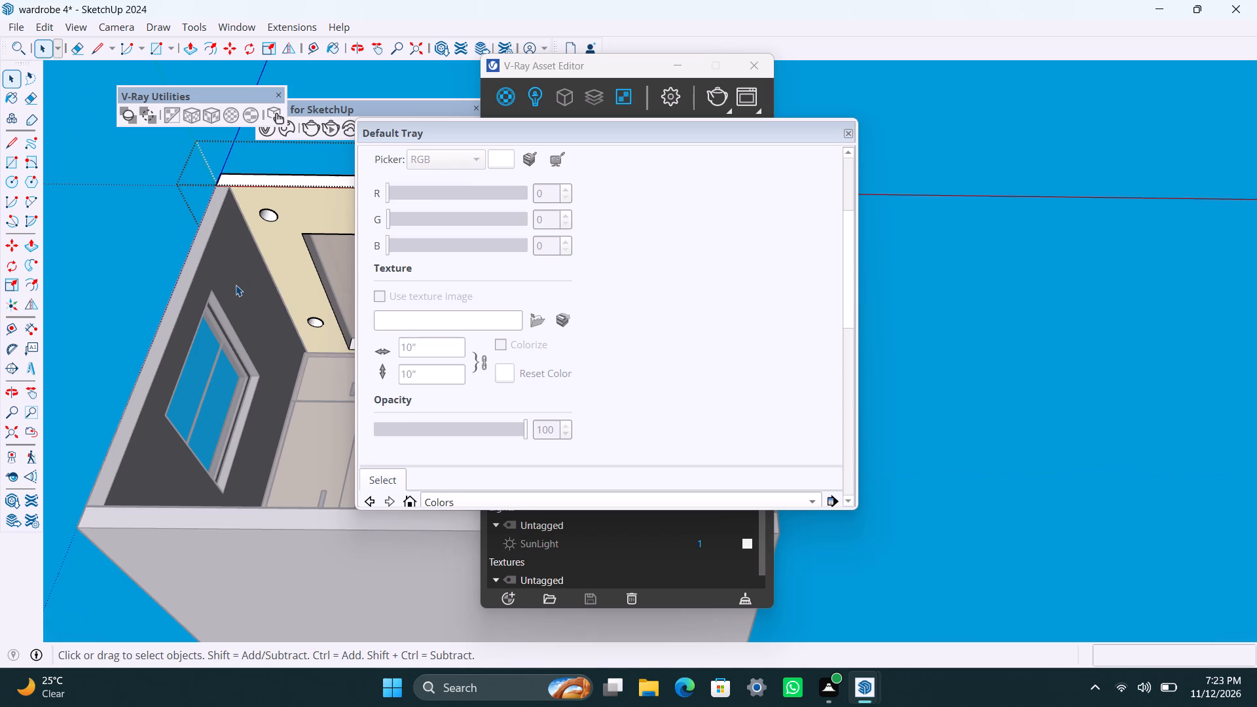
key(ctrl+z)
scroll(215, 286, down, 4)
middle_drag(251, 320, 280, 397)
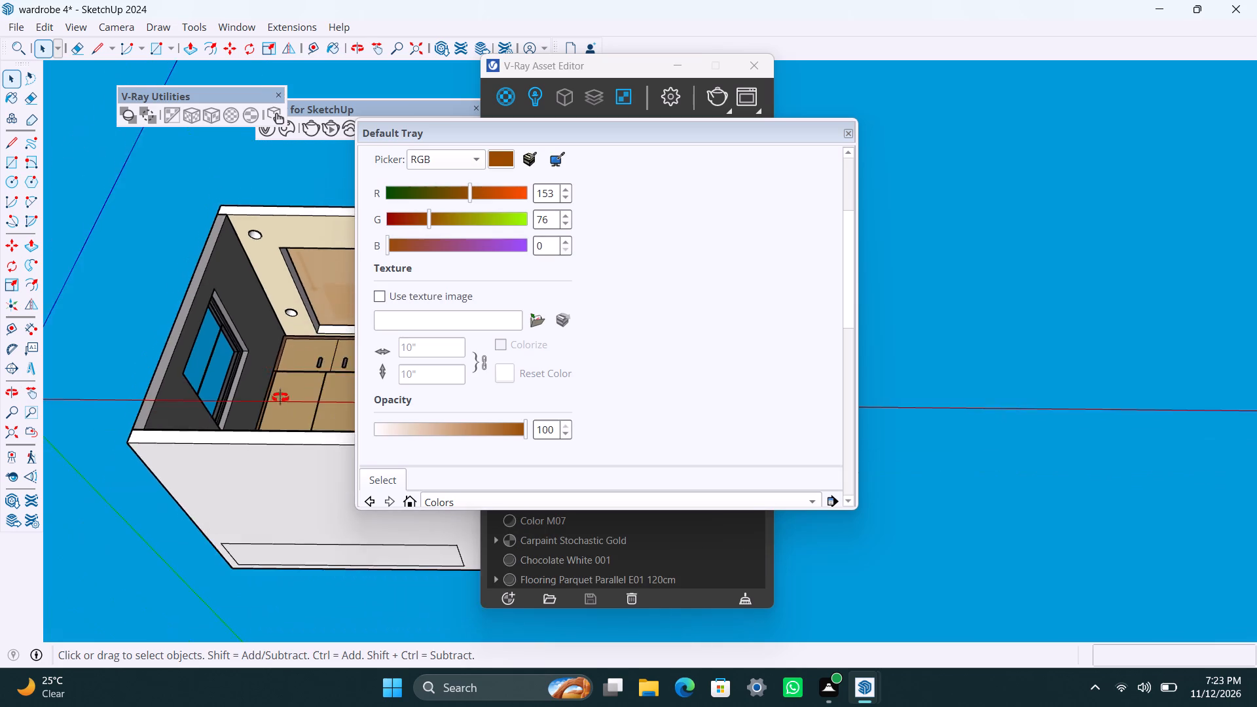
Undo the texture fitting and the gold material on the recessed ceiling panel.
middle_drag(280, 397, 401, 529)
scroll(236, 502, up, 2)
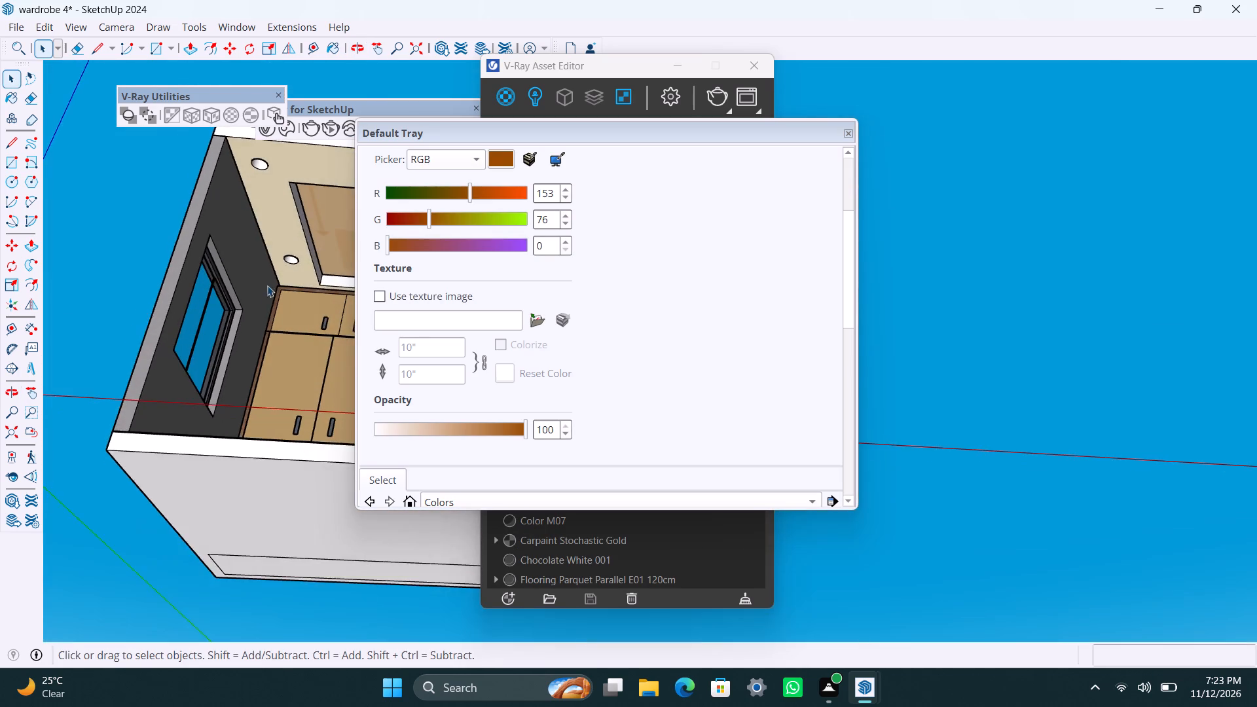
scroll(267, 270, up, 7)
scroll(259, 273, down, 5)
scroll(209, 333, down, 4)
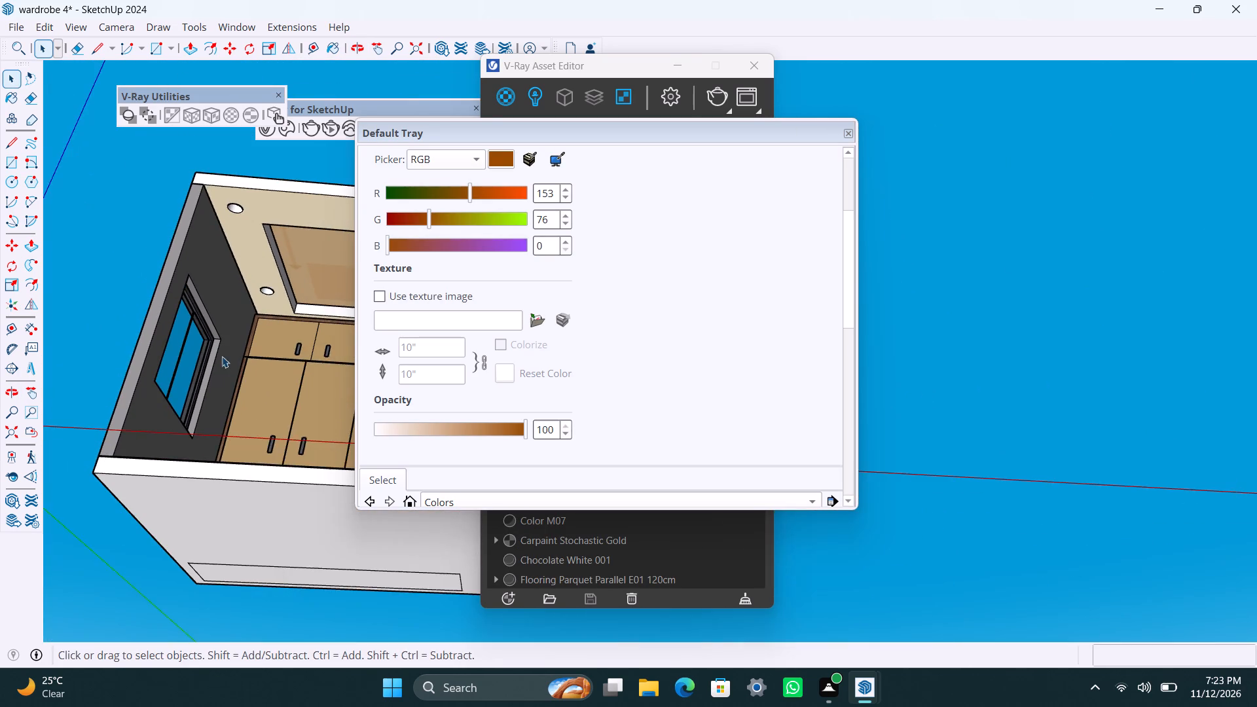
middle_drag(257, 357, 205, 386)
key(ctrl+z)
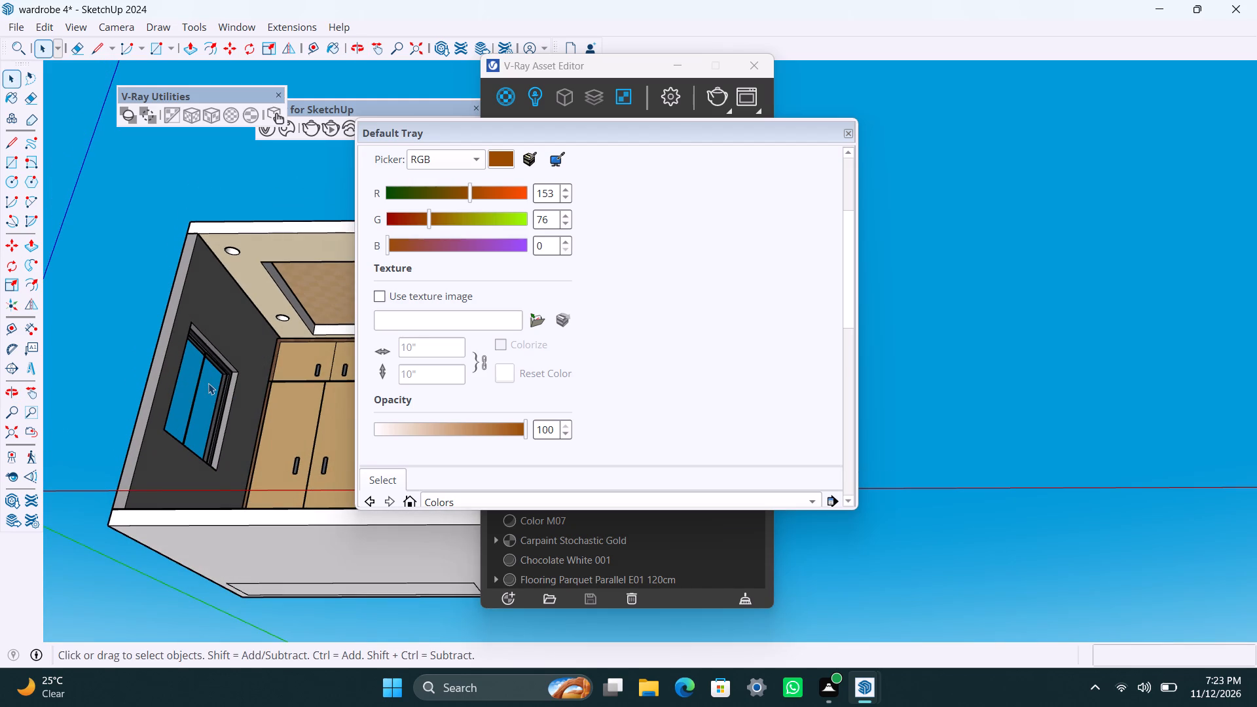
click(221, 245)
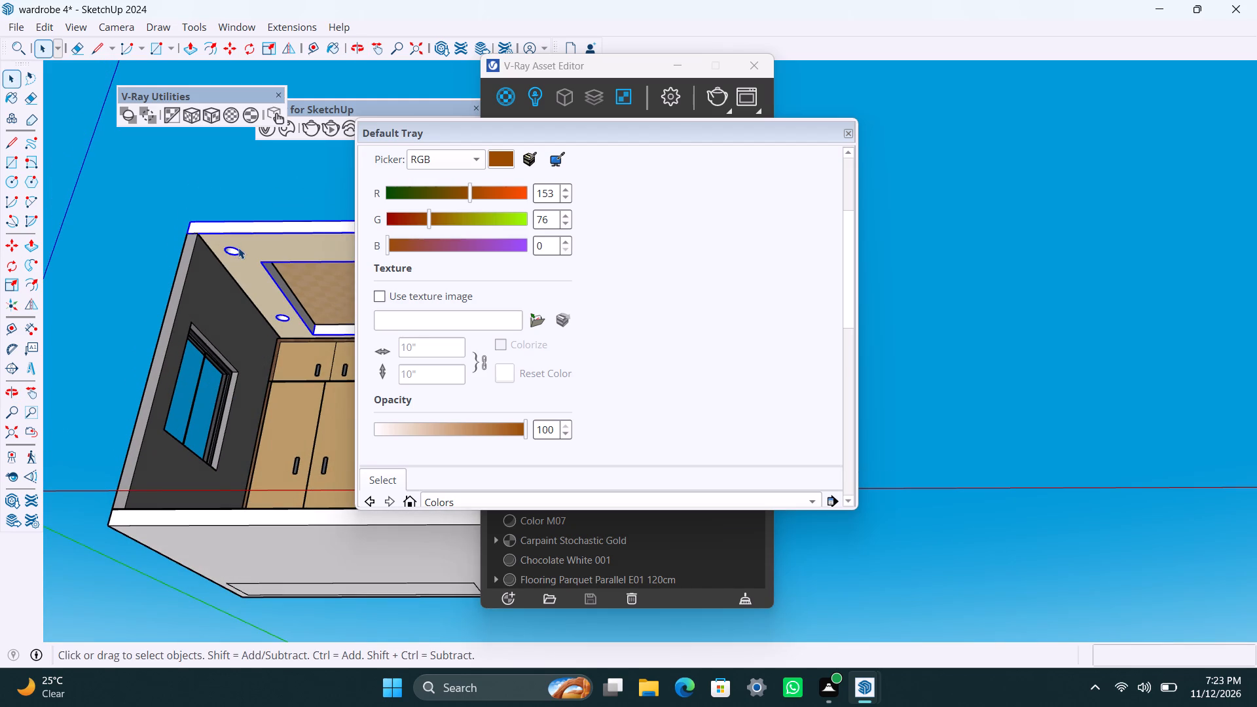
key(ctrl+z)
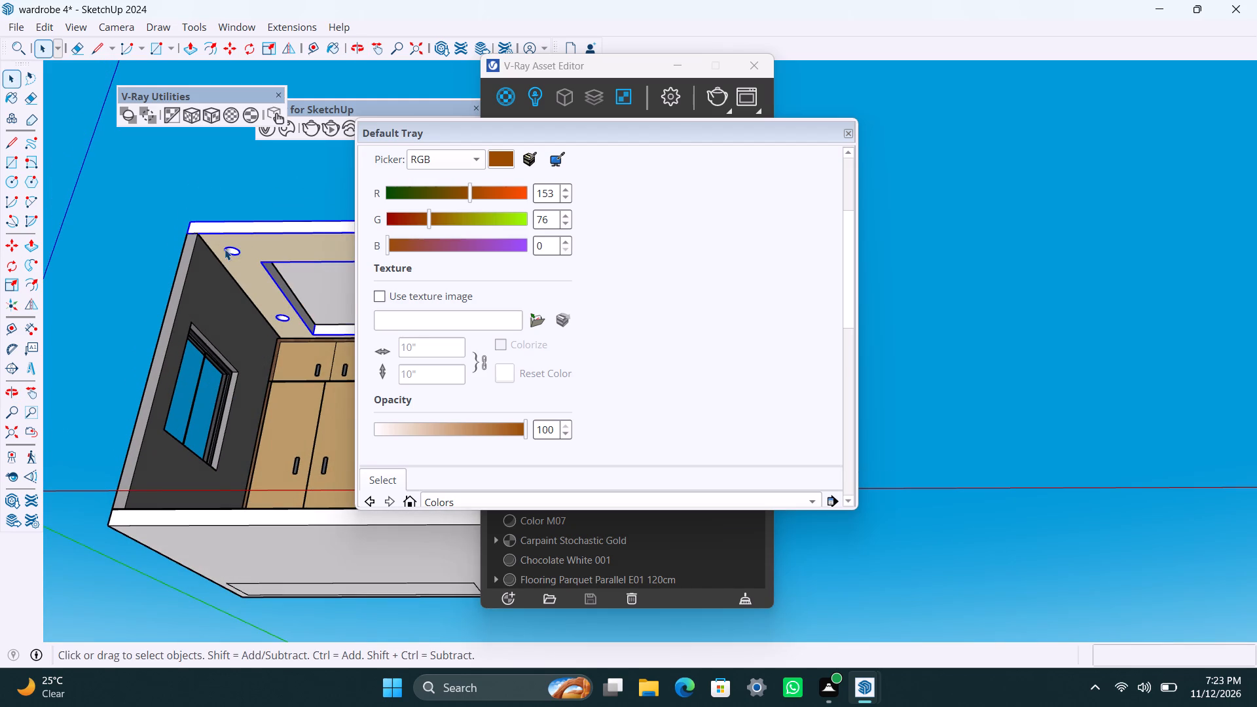
Open the ceiling slab group for editing and select its underside face.
click(240, 281)
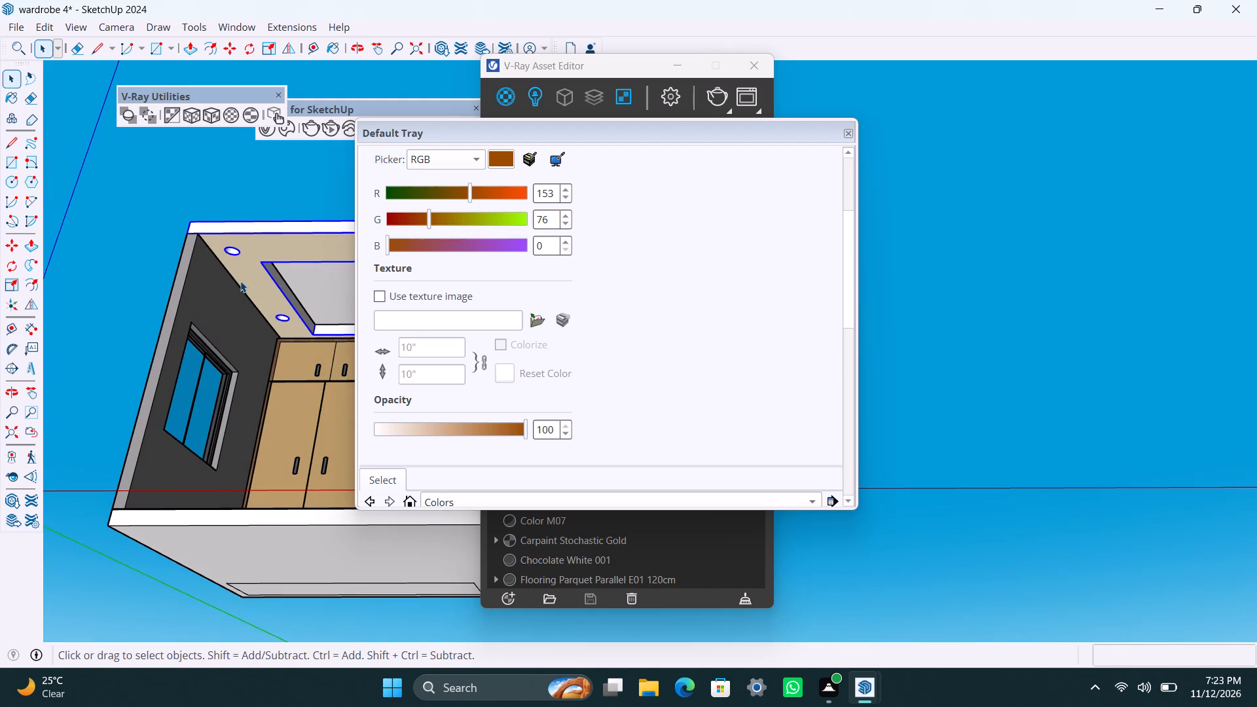
double_click(255, 276)
click(255, 276)
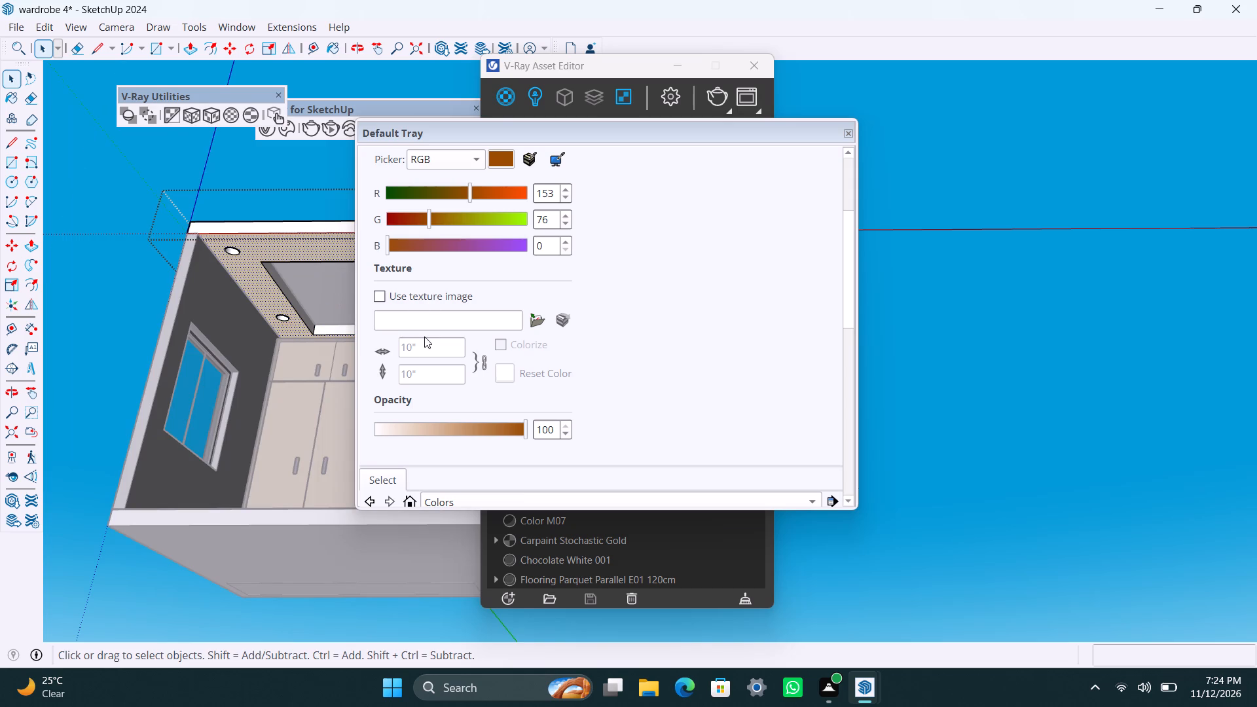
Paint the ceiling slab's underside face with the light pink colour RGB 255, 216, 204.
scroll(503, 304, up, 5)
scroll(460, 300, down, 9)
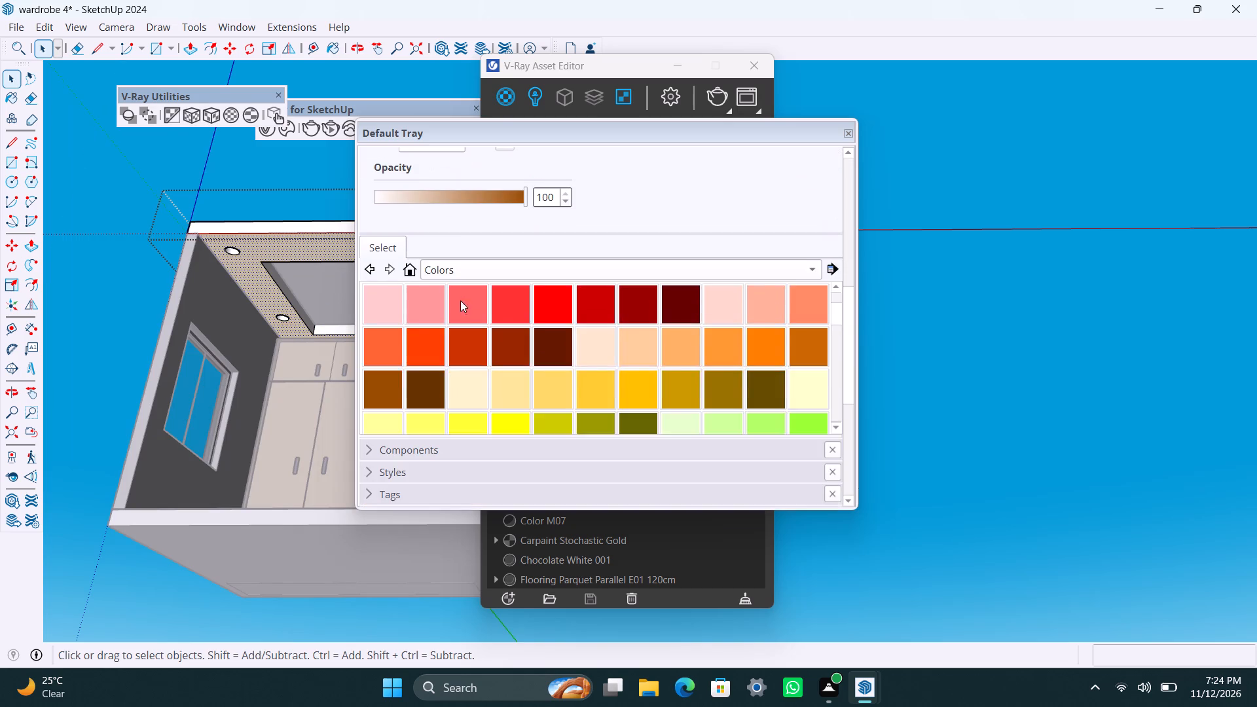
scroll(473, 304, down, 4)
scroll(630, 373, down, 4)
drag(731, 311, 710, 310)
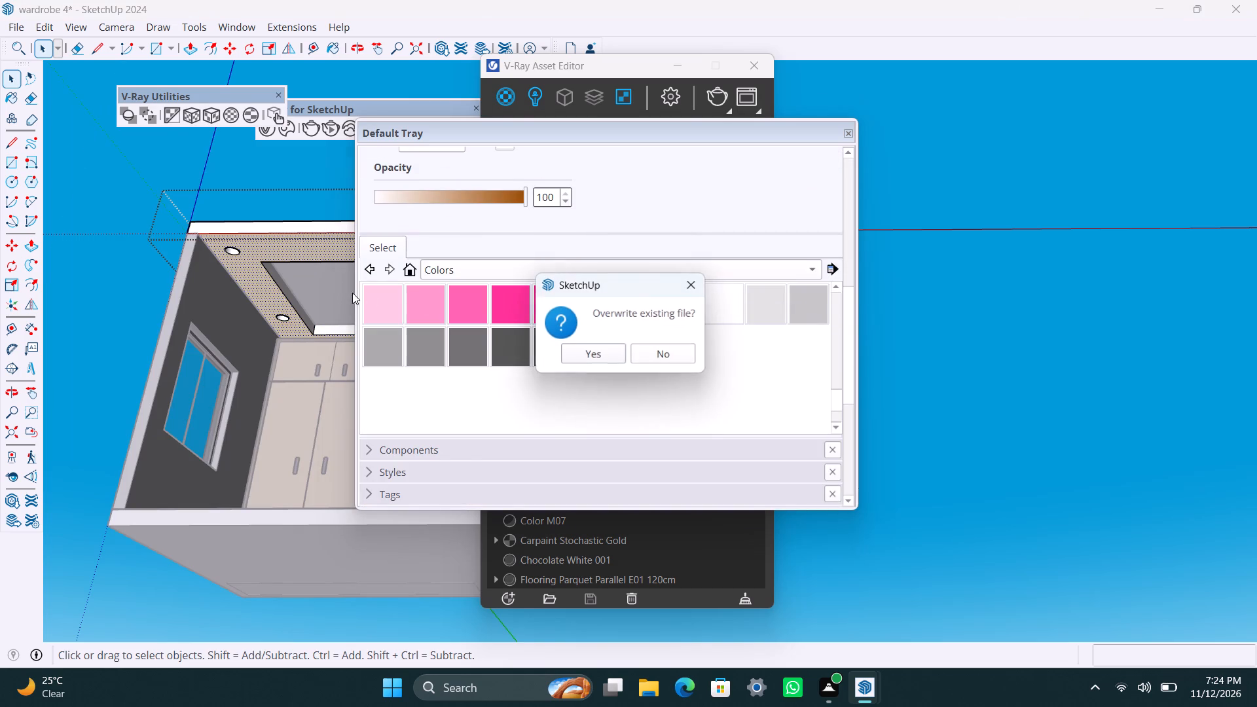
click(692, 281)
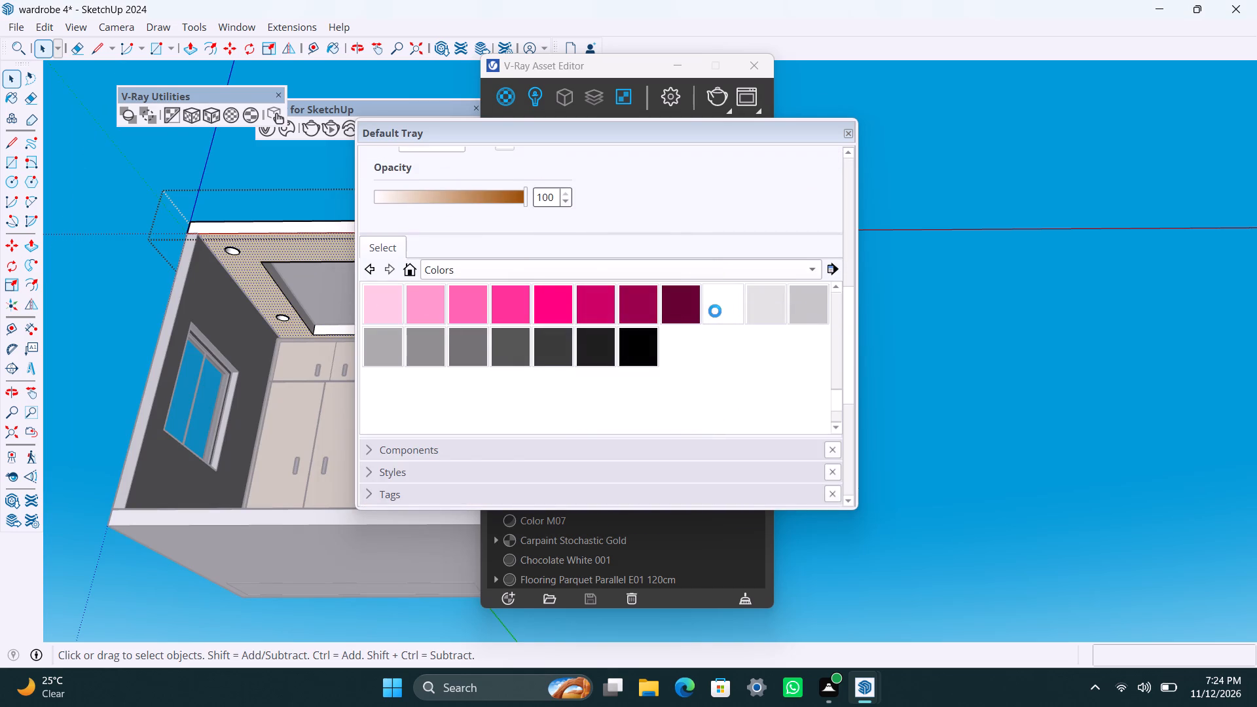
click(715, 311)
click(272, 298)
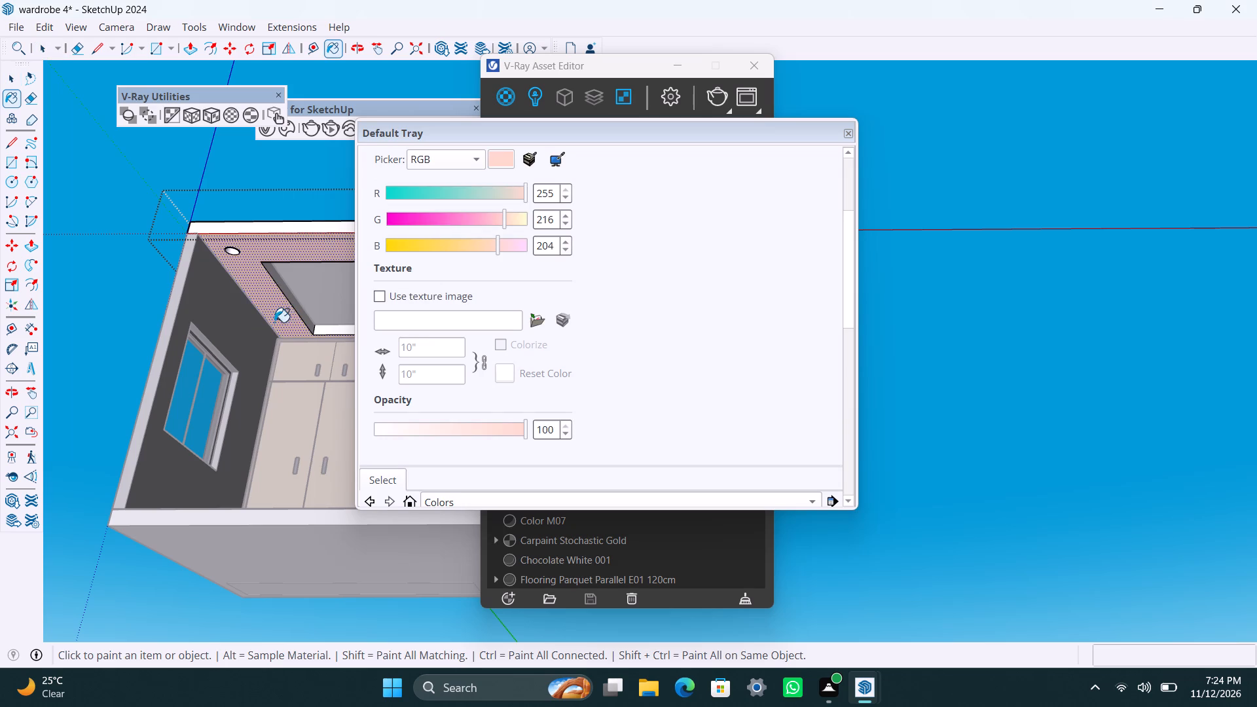
Paint the ceiling slab's underside face with the white Color M00 and leave the group.
scroll(549, 348, up, 2)
scroll(543, 378, down, 7)
scroll(628, 383, down, 4)
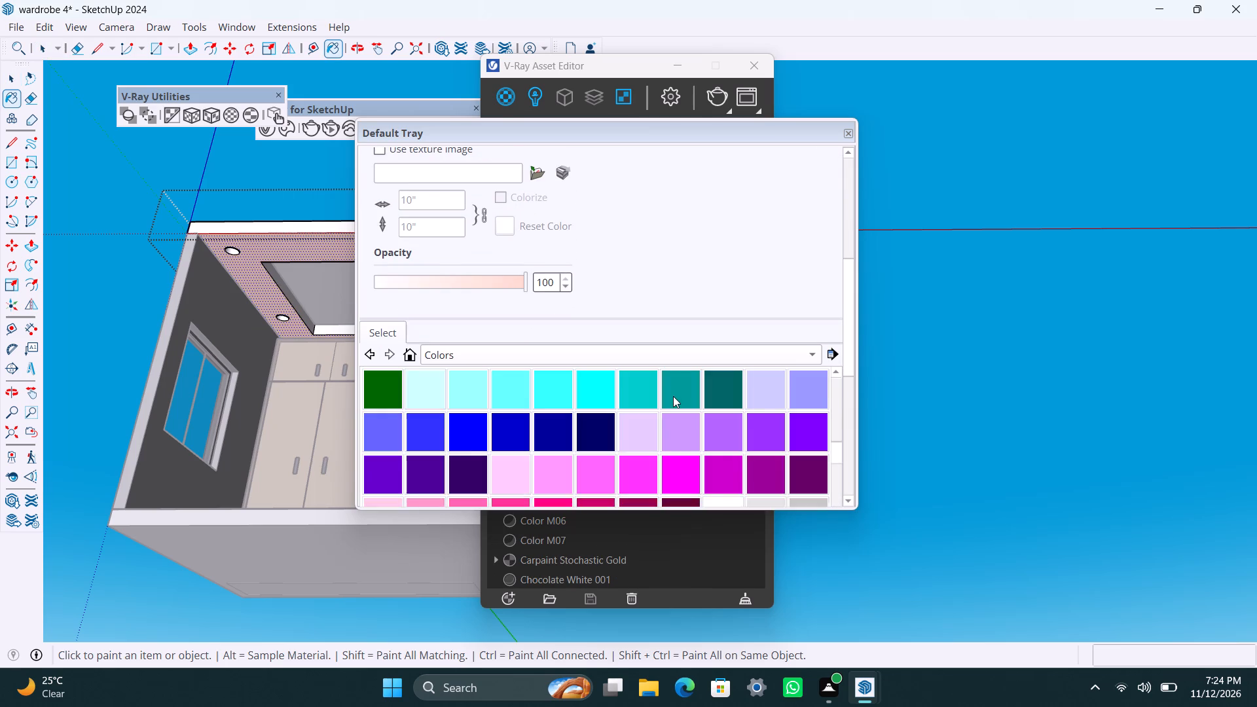
scroll(670, 398, down, 4)
scroll(539, 410, up, 2)
click(724, 427)
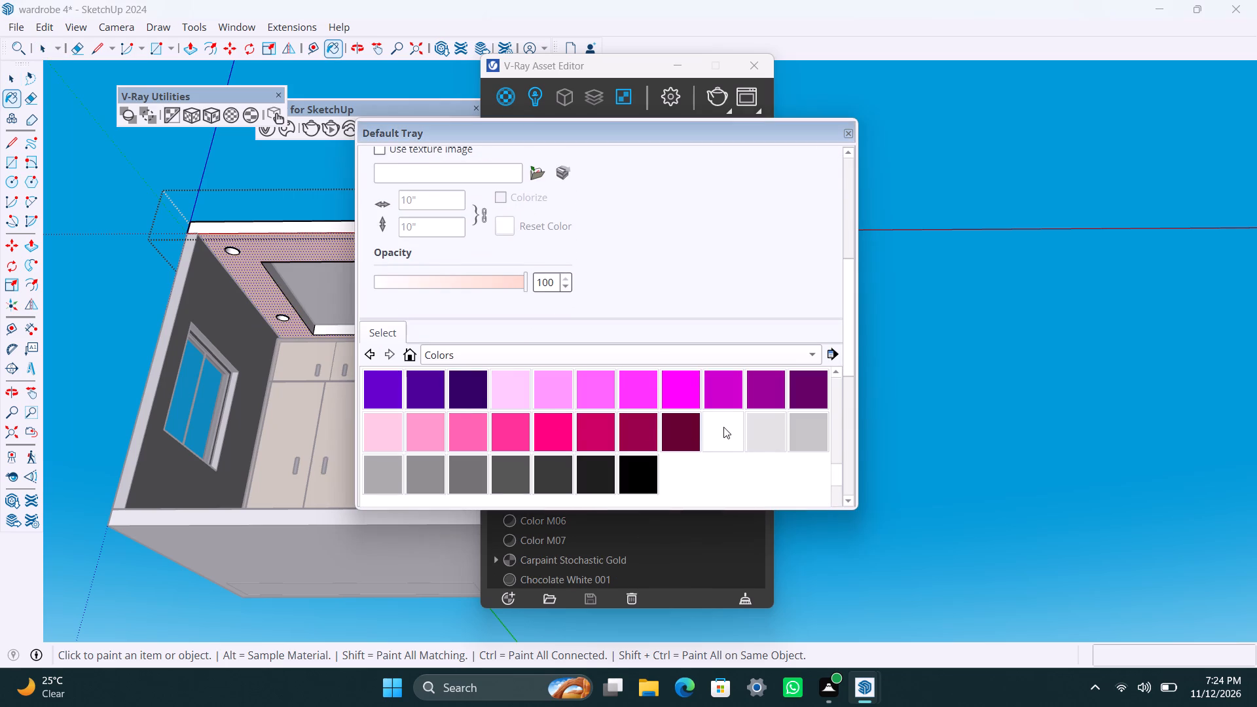
click(263, 298)
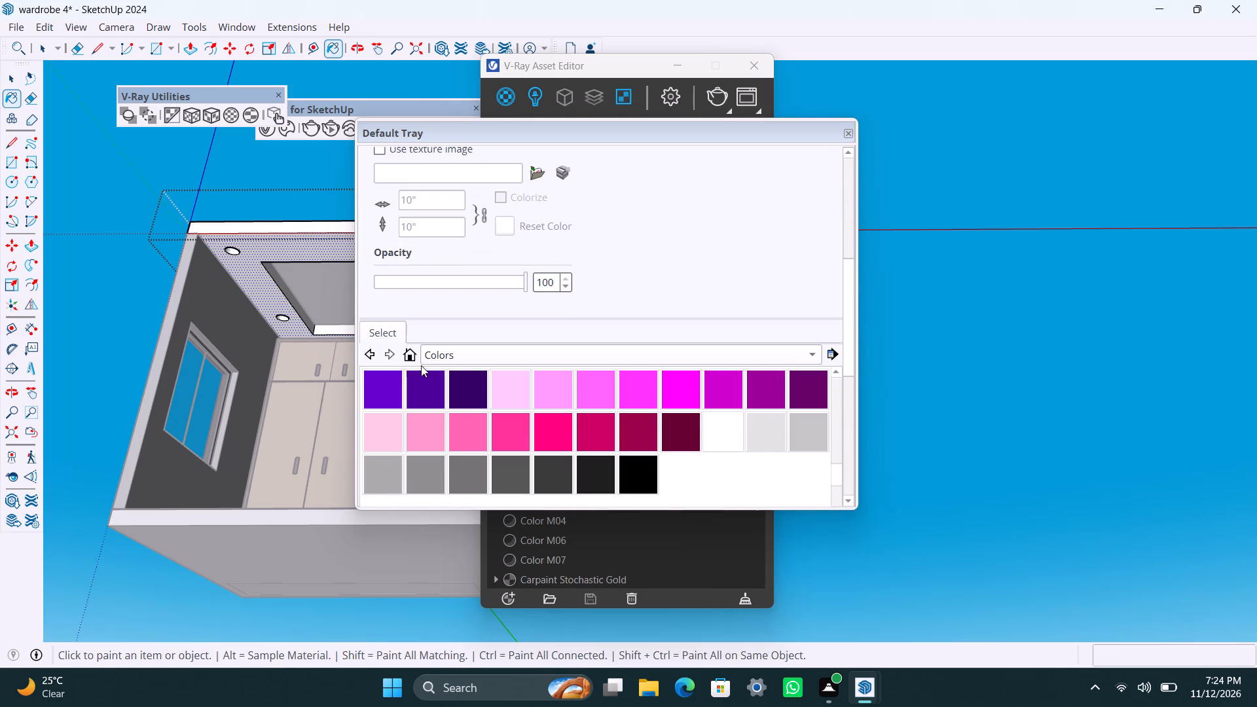
key(space)
scroll(238, 370, down, 3)
drag(120, 204, 126, 209)
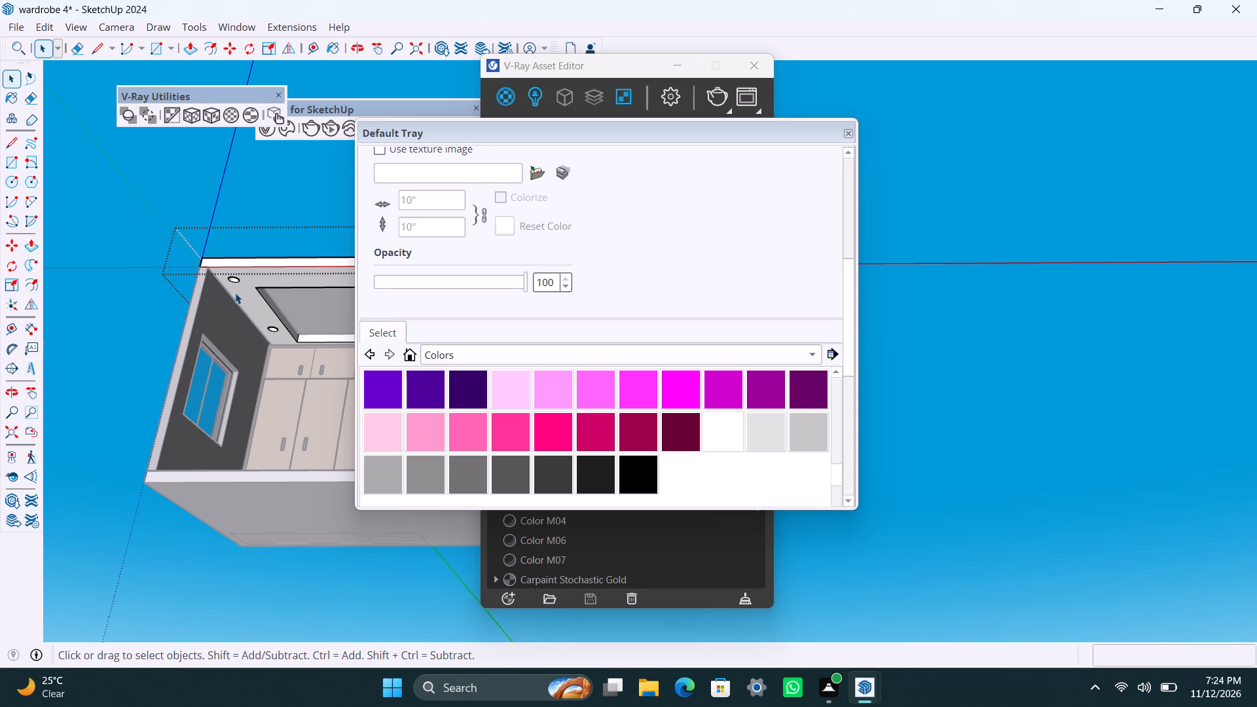
double_click(131, 216)
Browse the colour swatches for the recessed ceiling panel and close the Default Tray.
scroll(299, 346, up, 1)
middle_drag(249, 375, 160, 424)
scroll(261, 419, up, 3)
middle_drag(264, 395, 300, 352)
scroll(300, 352, up, 1)
click(287, 325)
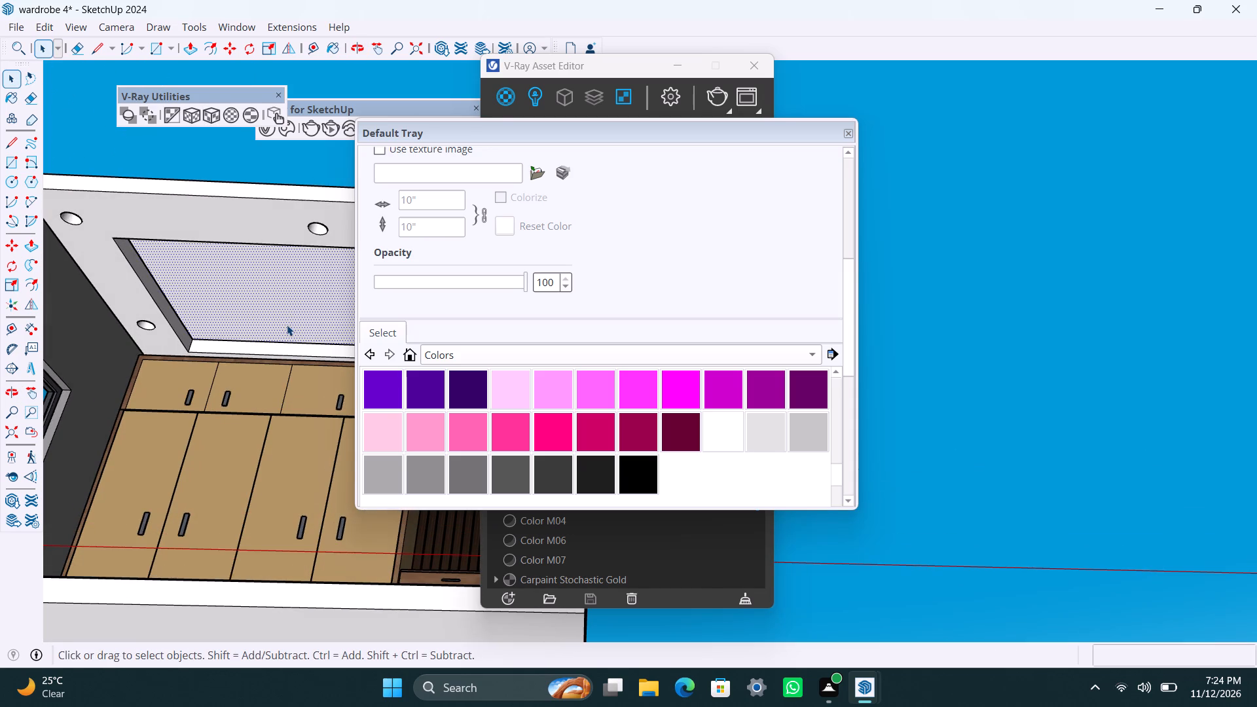
scroll(632, 372, up, 6)
scroll(511, 393, up, 3)
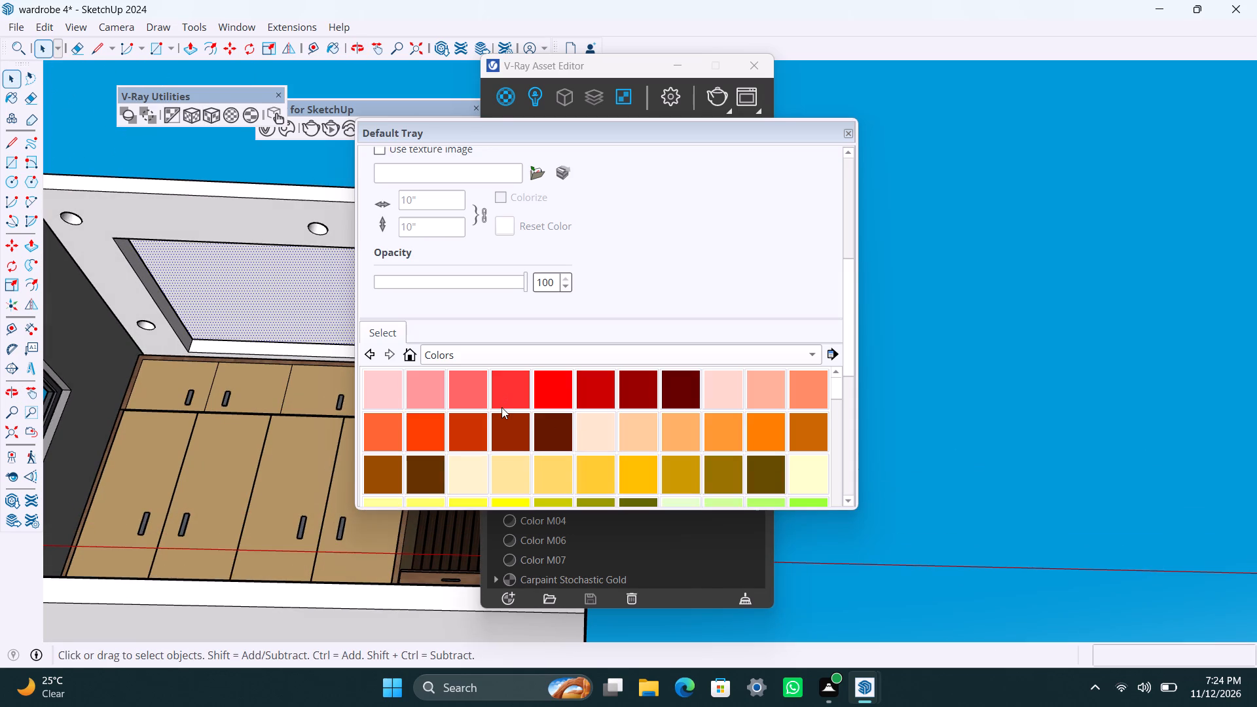
scroll(501, 408, up, 2)
click(905, 100)
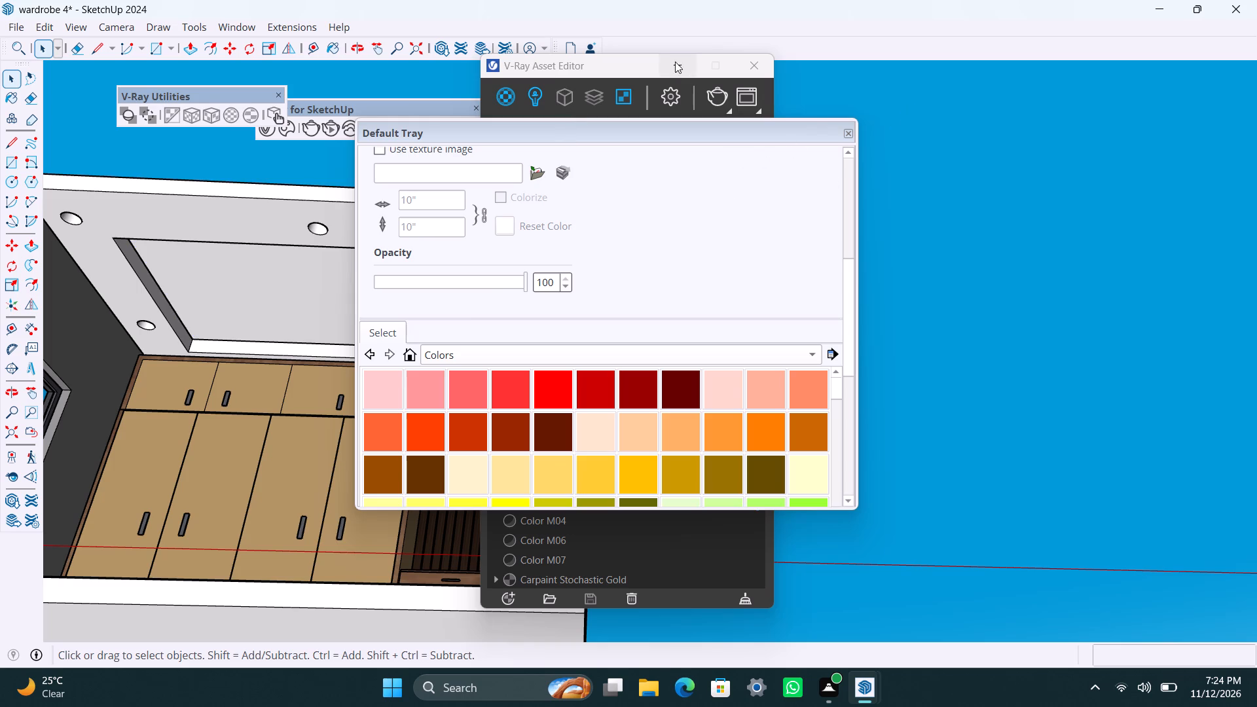
click(850, 134)
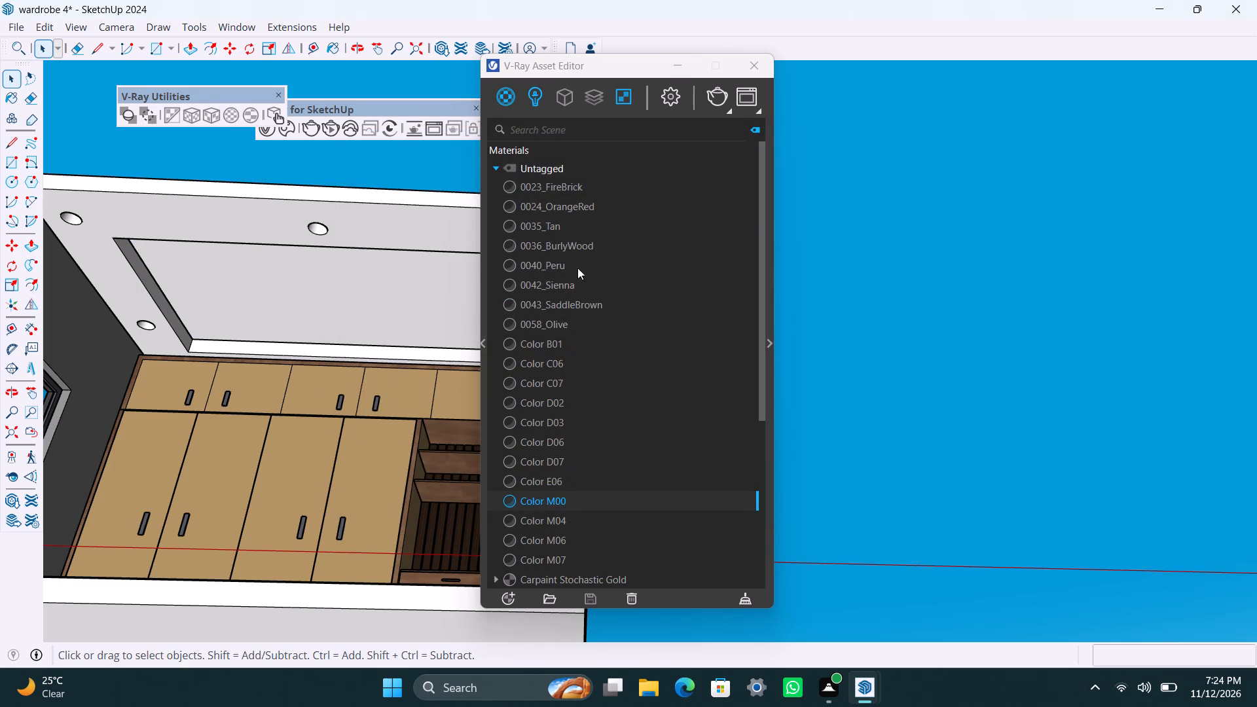
Apply Carpaint Stochastic Gold to the recessed ceiling panel and fit it with a cubic projection scaled to its bounding box.
scroll(547, 478, down, 4)
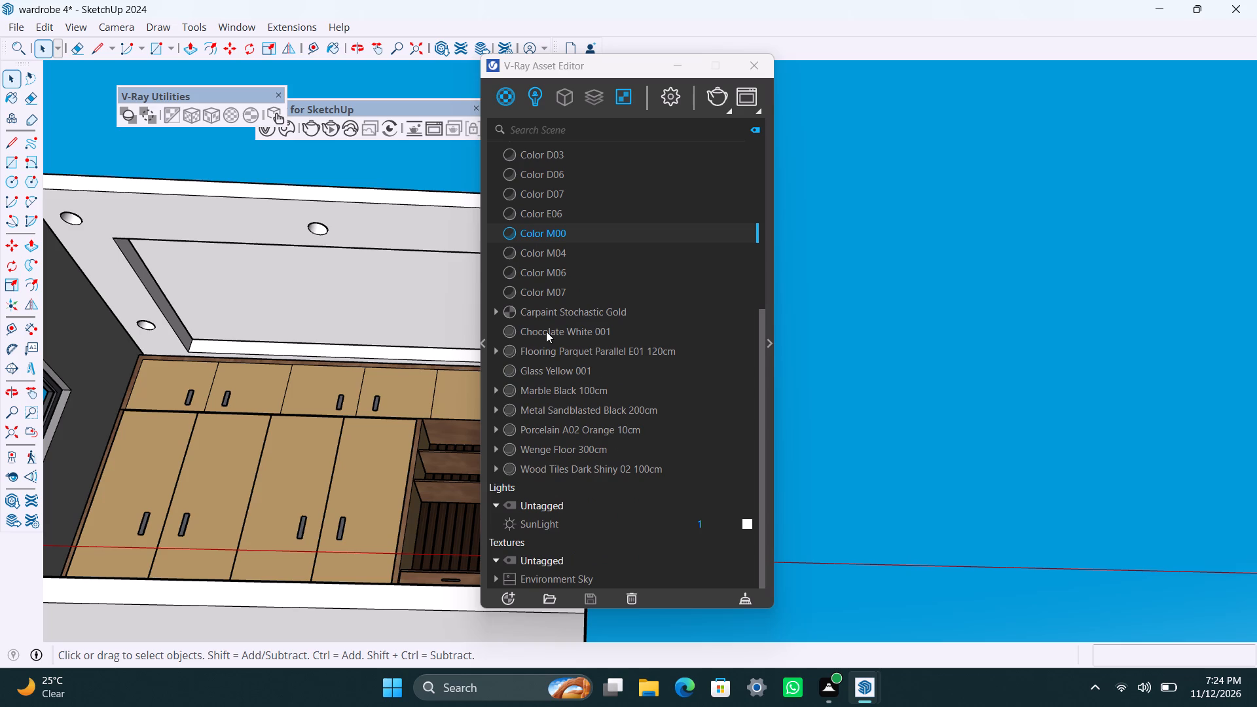
click(545, 309)
right_click(545, 309)
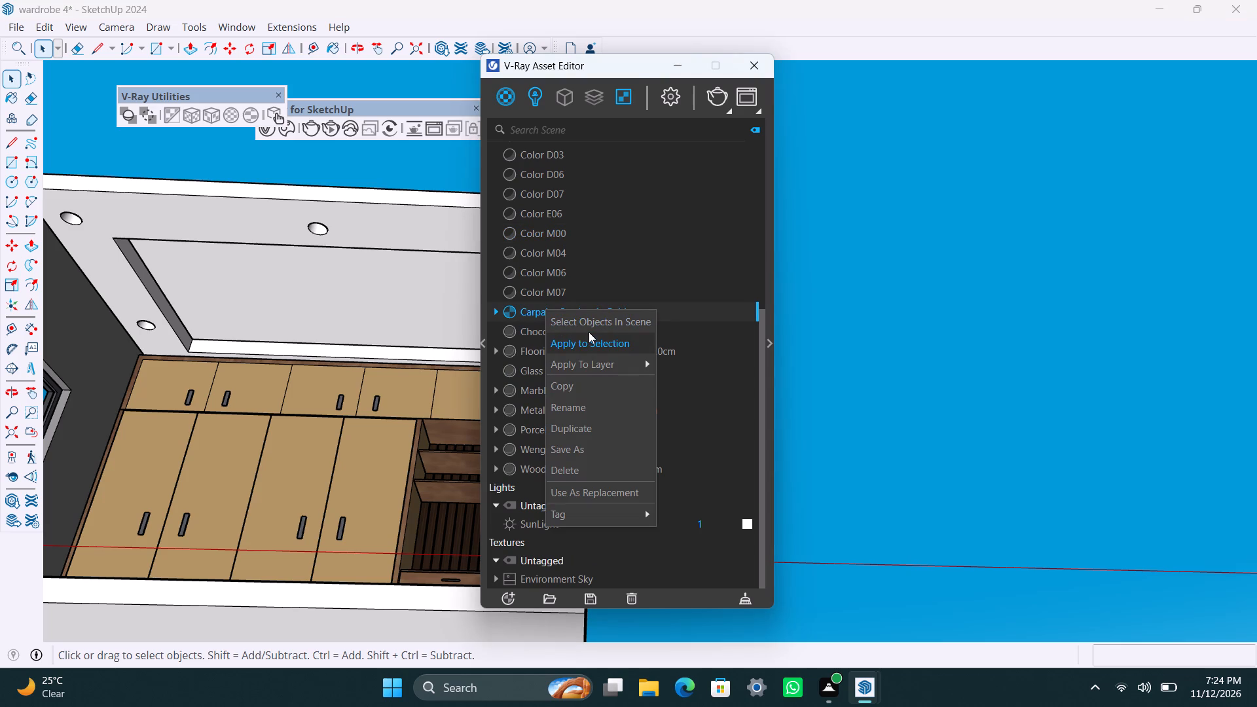
click(590, 337)
click(319, 320)
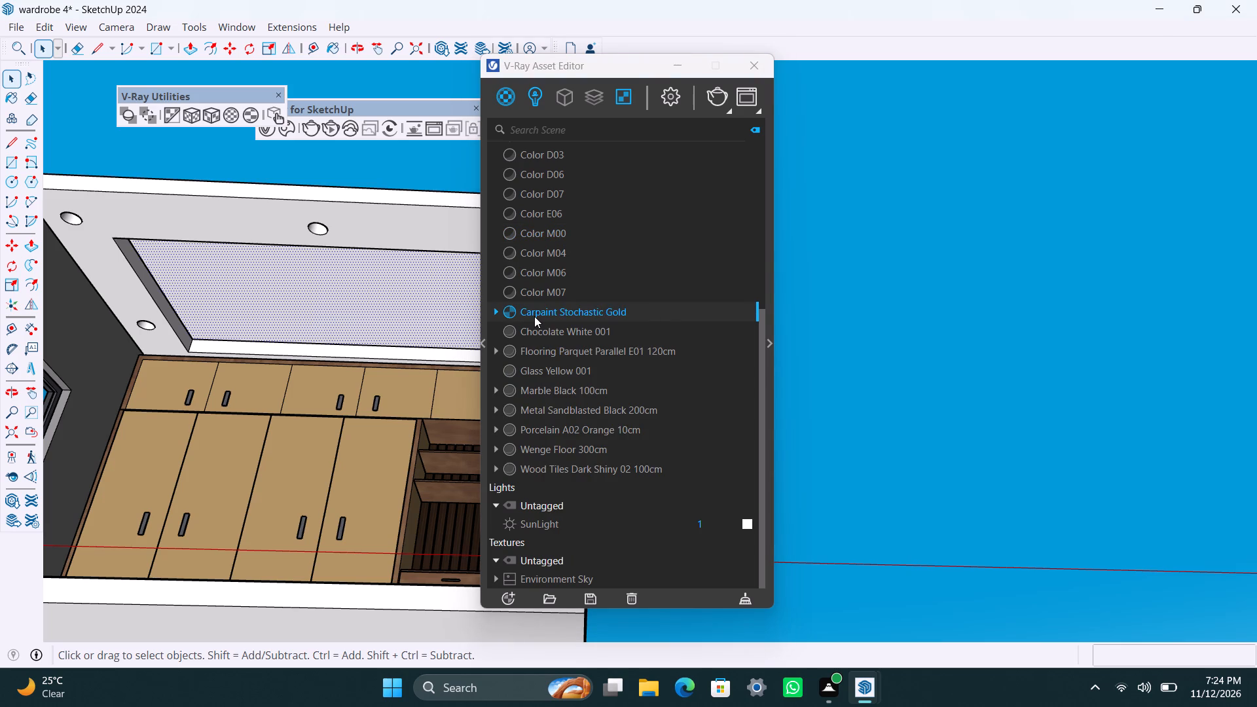
click(534, 314)
right_click(534, 314)
click(568, 349)
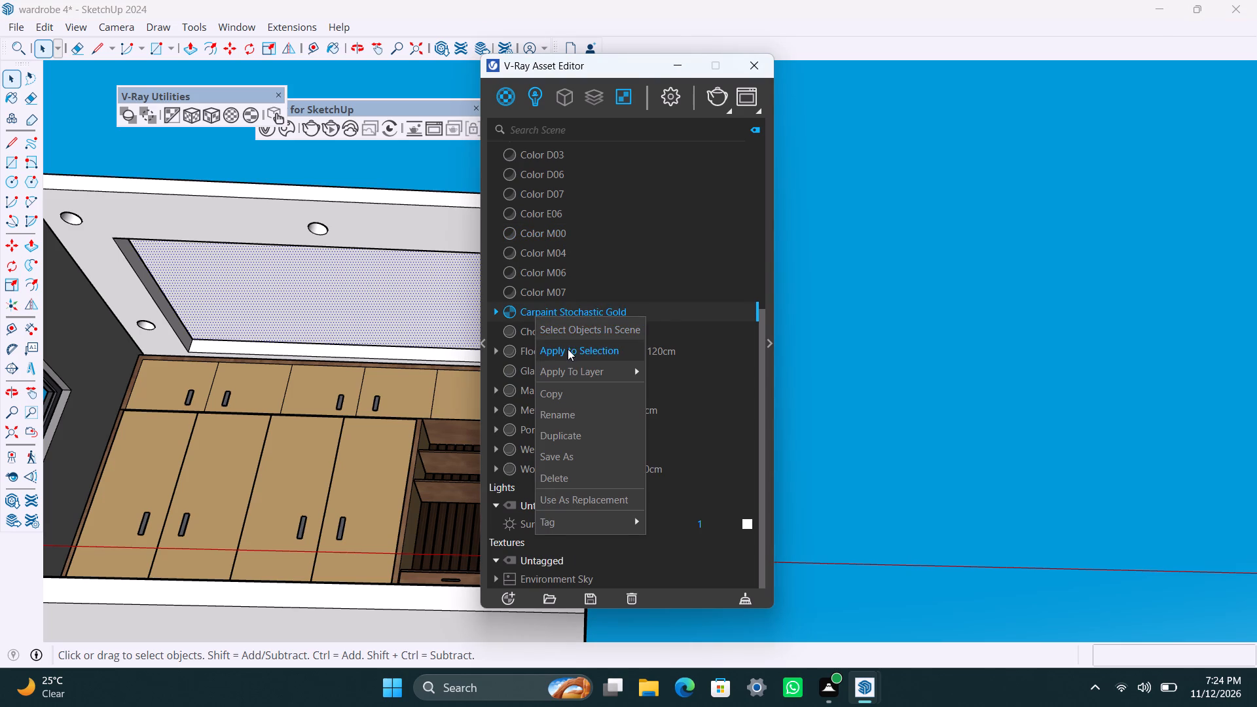
click(219, 115)
click(183, 164)
Examine the white ceiling and gold recessed panel together with the wardrobe inside the room.
scroll(181, 306, down, 9)
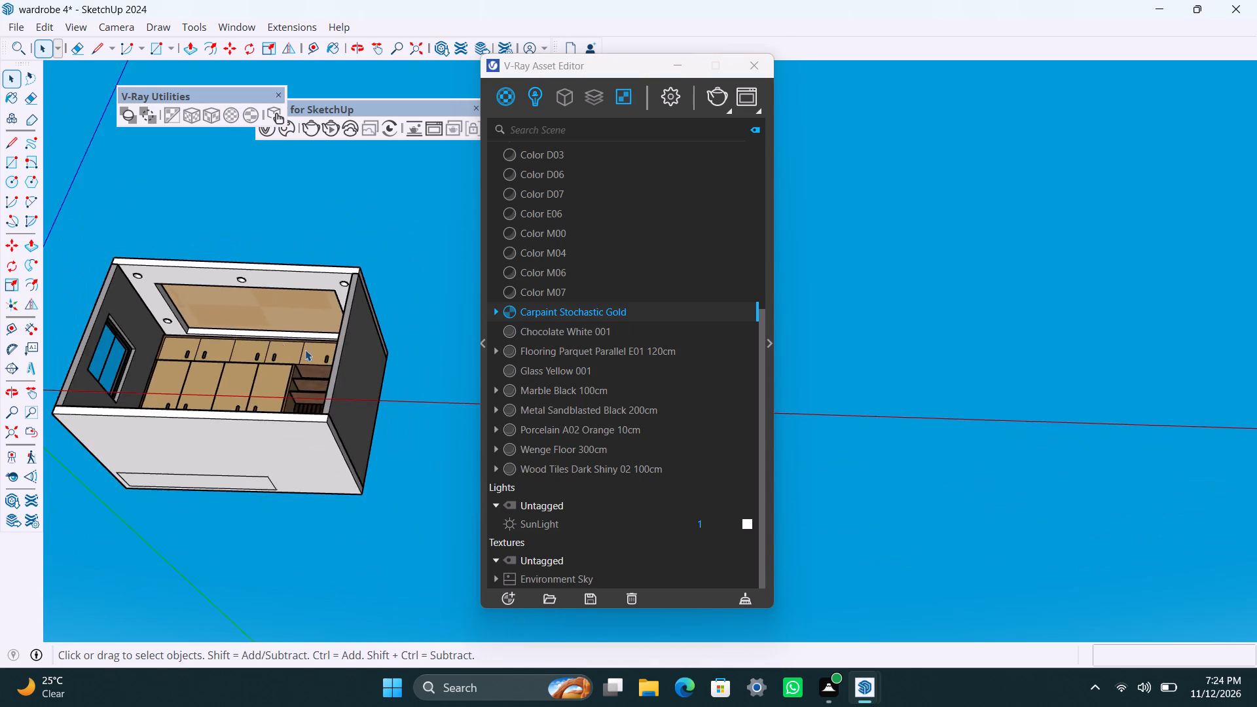
middle_drag(316, 362, 389, 498)
scroll(226, 414, up, 2)
middle_drag(227, 410, 325, 422)
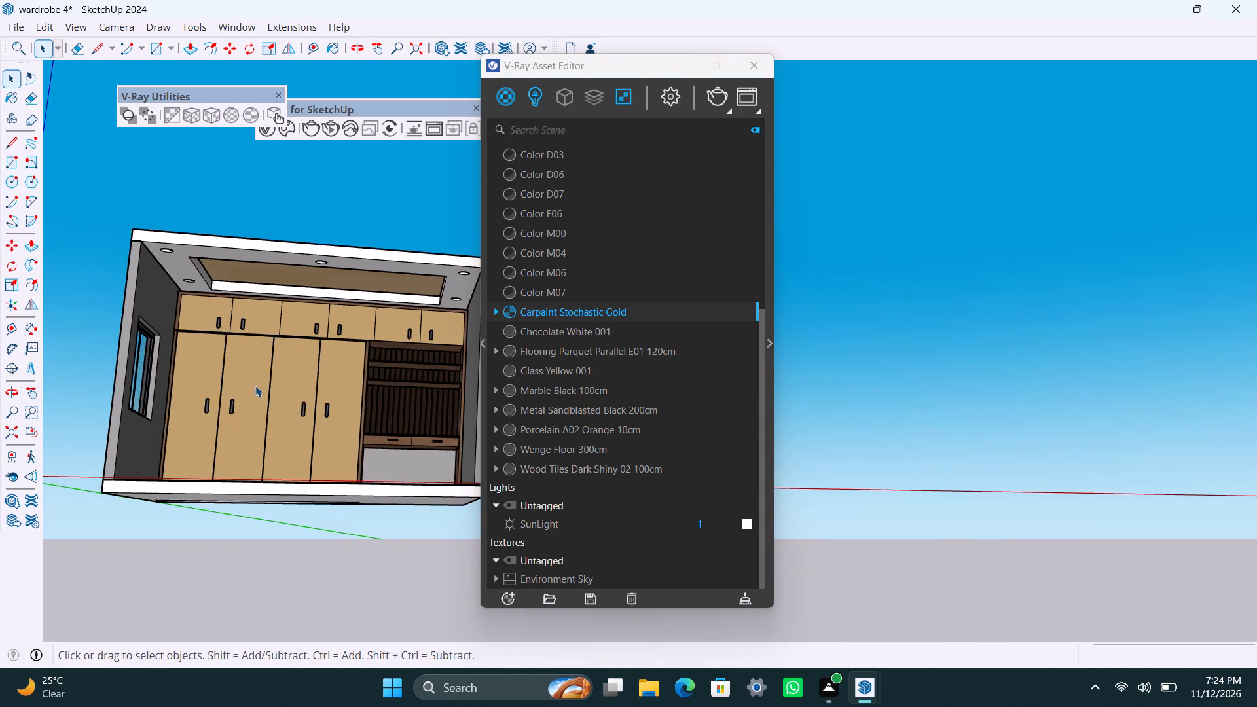
scroll(254, 384, up, 1)
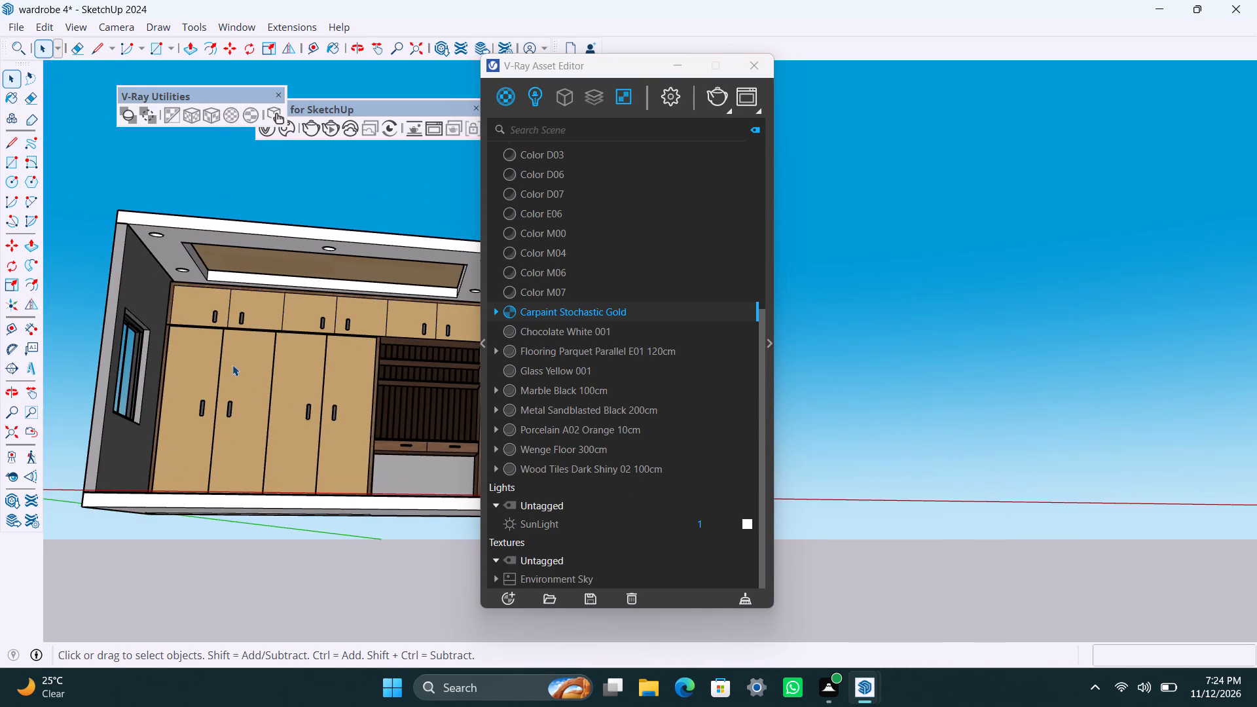
scroll(202, 261, up, 4)
middle_drag(163, 293, 136, 217)
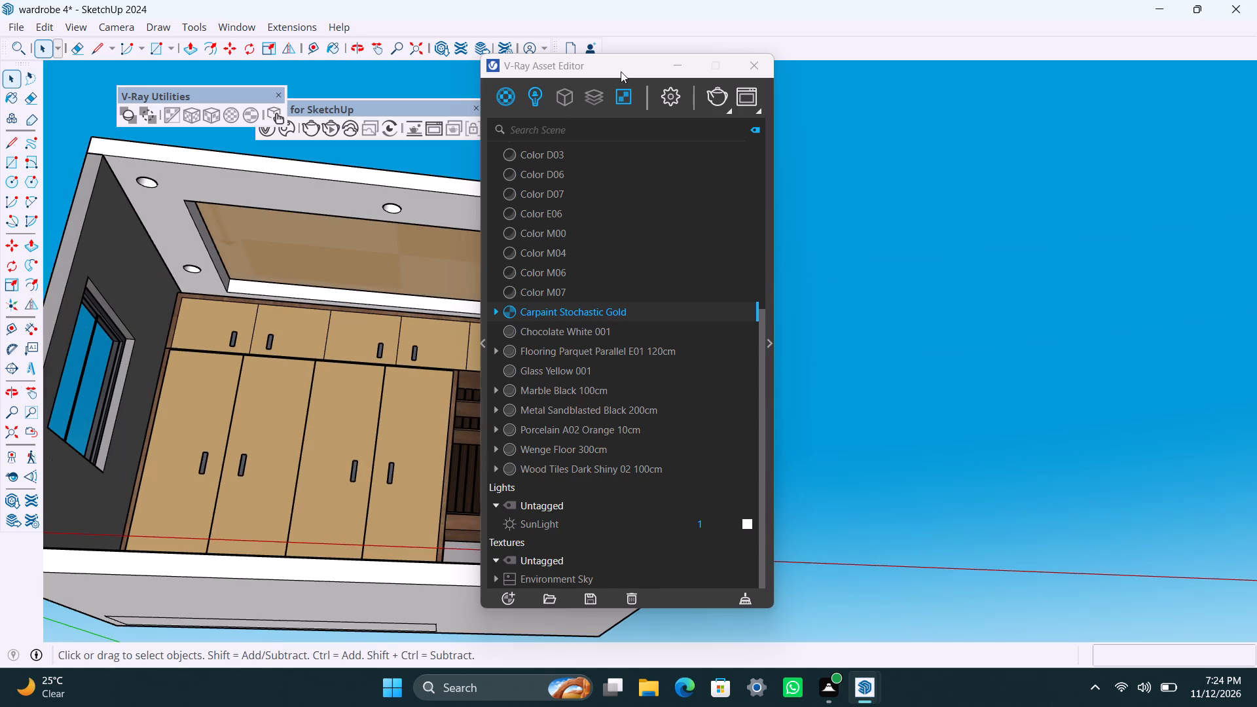
Minimize the V-Ray Asset Editor and close the V-Ray for SketchUp and V-Ray Utilities toolbars.
click(672, 66)
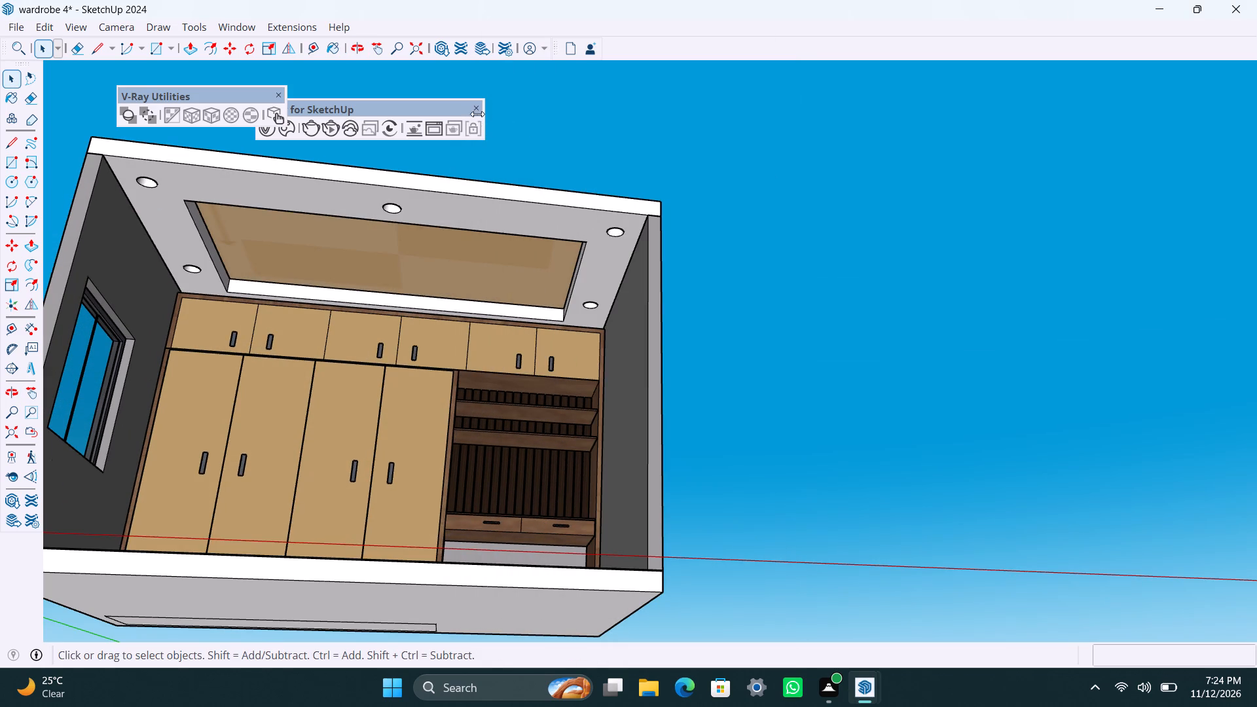
click(477, 108)
click(278, 90)
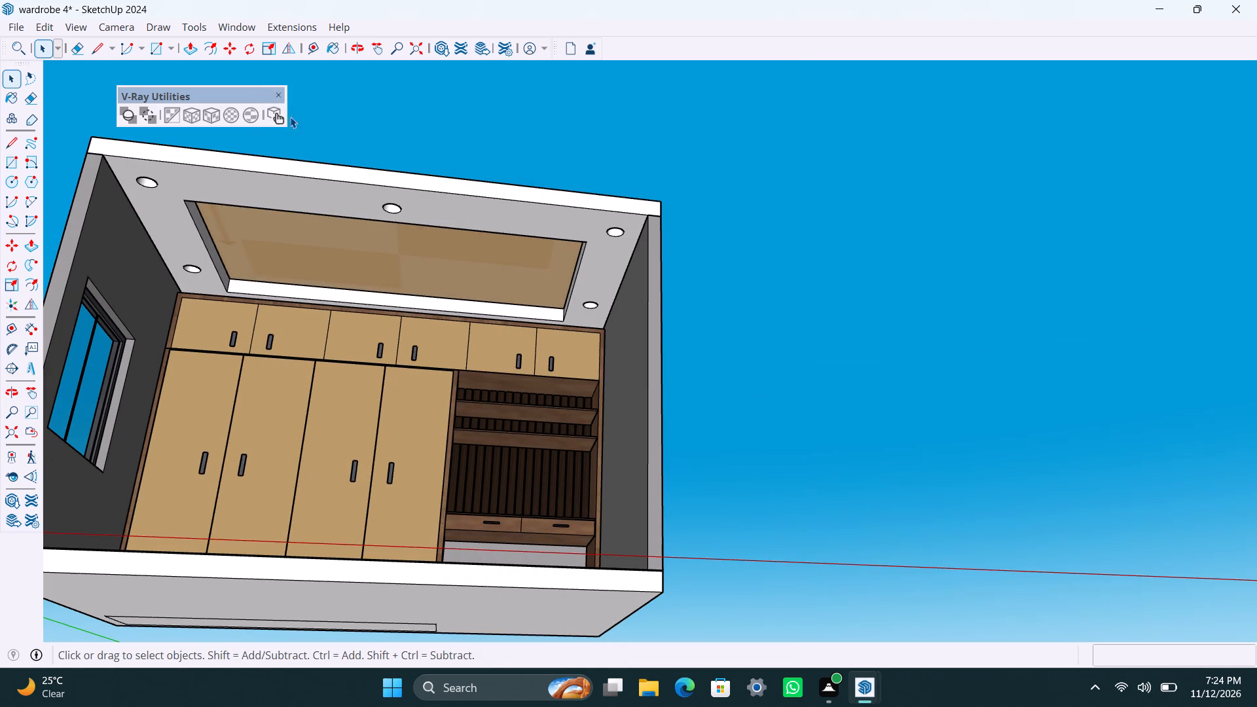
Examine the ceiling and its gold panel from below and above, and select the panel's top face.
scroll(261, 237, up, 1)
middle_drag(266, 287, 528, 357)
scroll(509, 336, up, 3)
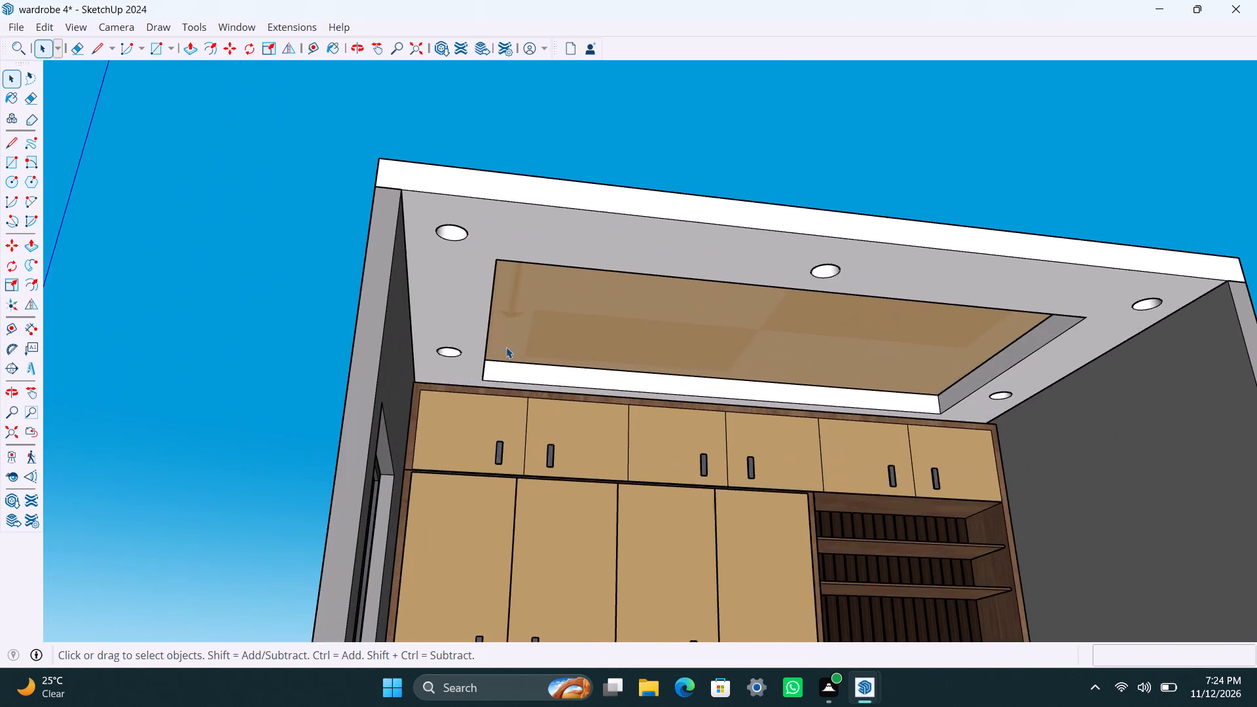
middle_drag(465, 380, 298, 386)
scroll(426, 354, up, 4)
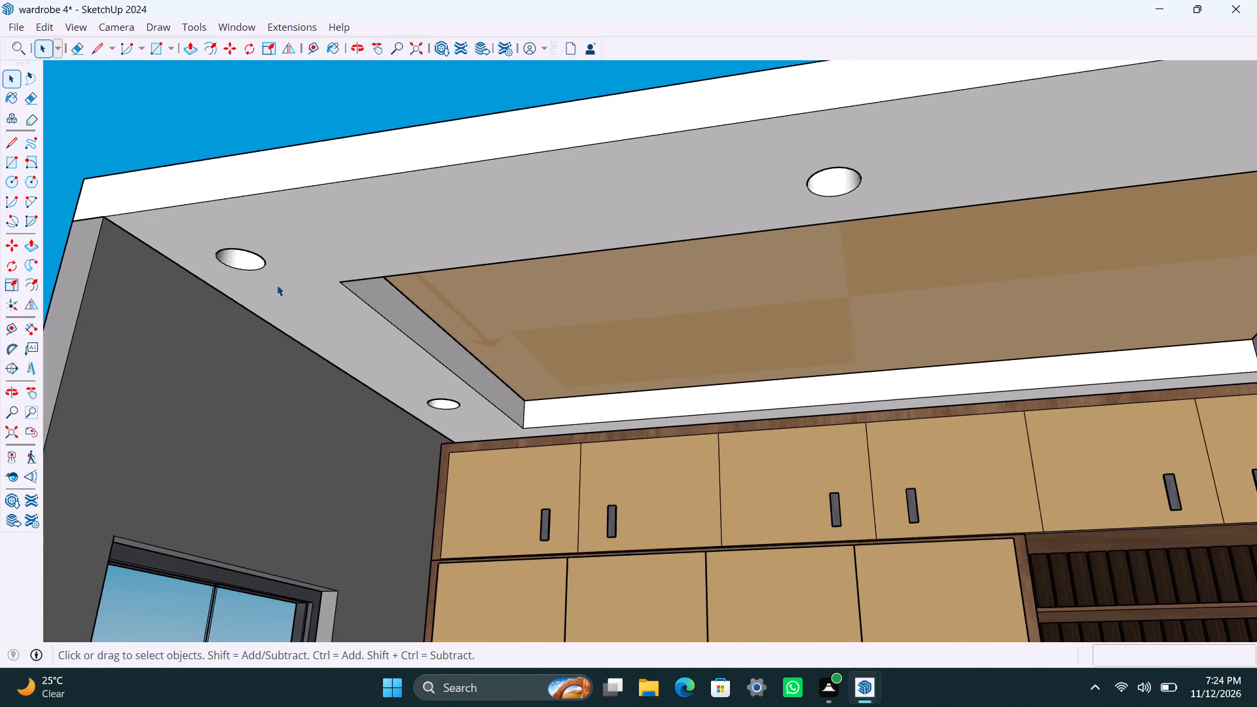
scroll(232, 264, up, 2)
middle_drag(233, 256, 371, 106)
scroll(405, 224, down, 2)
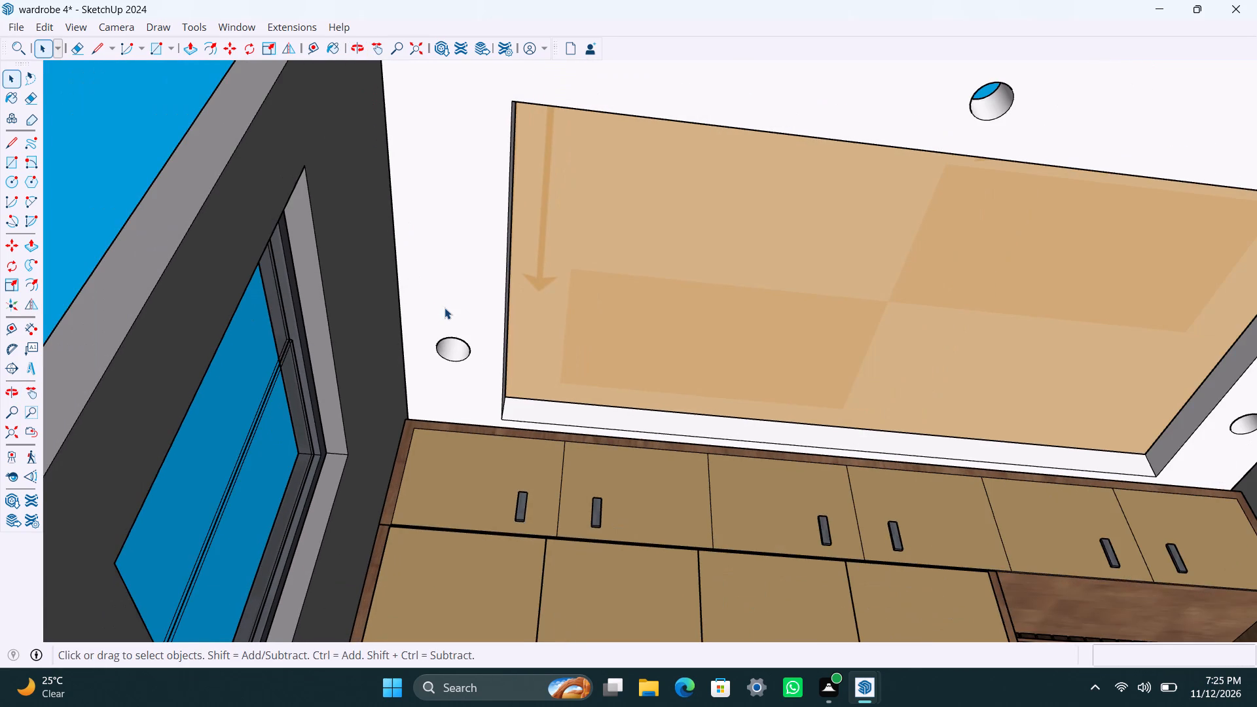
middle_drag(446, 308, 448, 416)
scroll(447, 331, down, 5)
middle_drag(508, 264, 412, 687)
scroll(519, 477, up, 2)
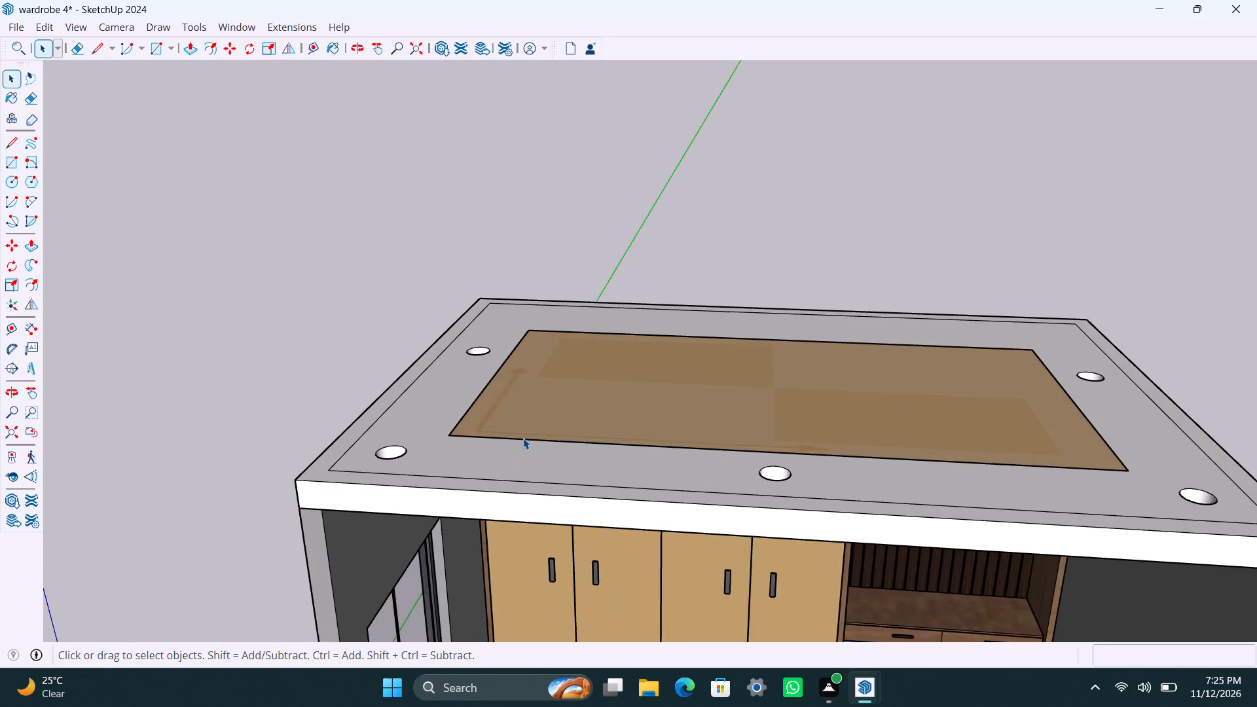
middle_drag(538, 453, 544, 569)
click(524, 505)
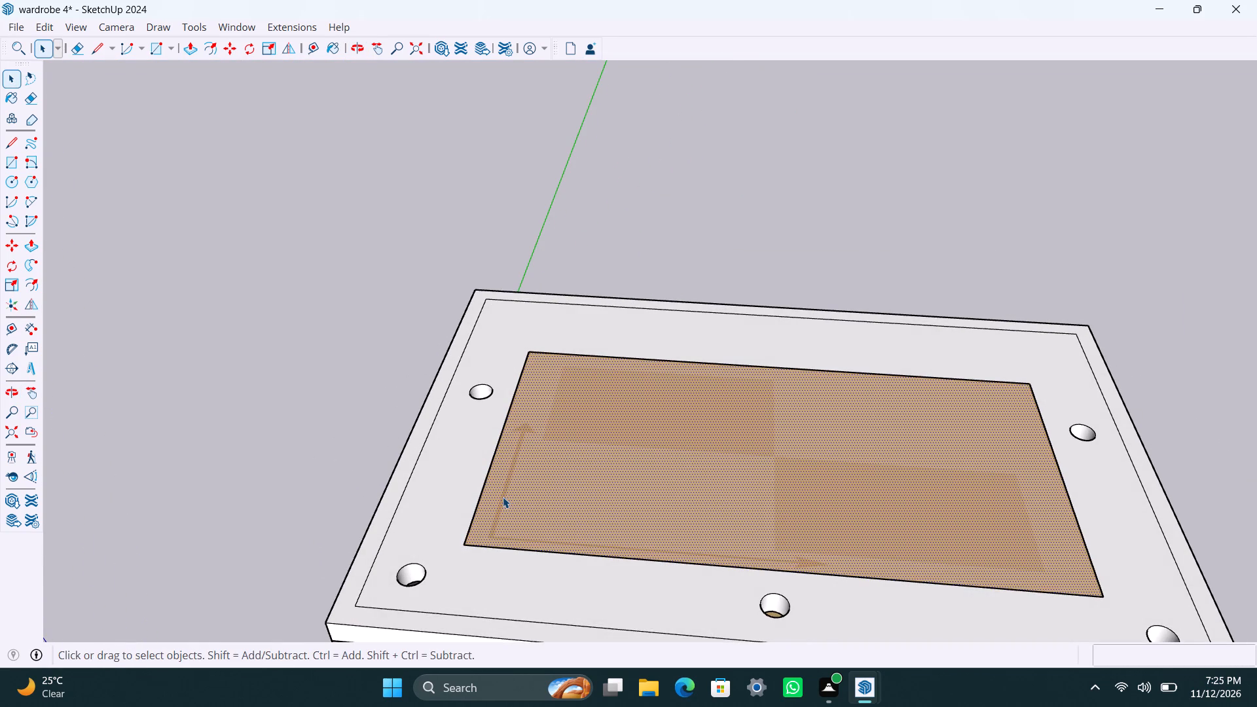
Delete the selected top face of the gold panel, leaving the ceiling's central rectangle open.
key(Delete)
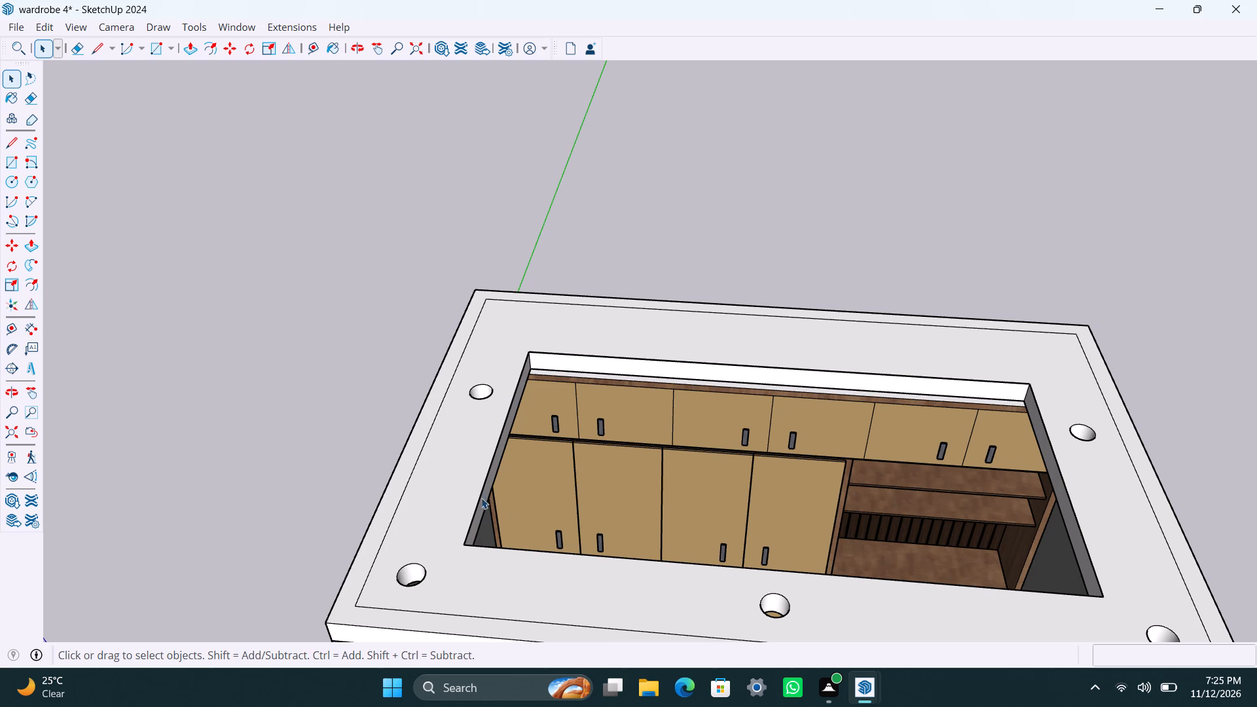
Draw a rectangle corner to corner over the whole ceiling top, about 14' 10 3/8" by 9' 10 1/4", and make it a group.
scroll(481, 448, down, 5)
middle_drag(579, 434, 561, 394)
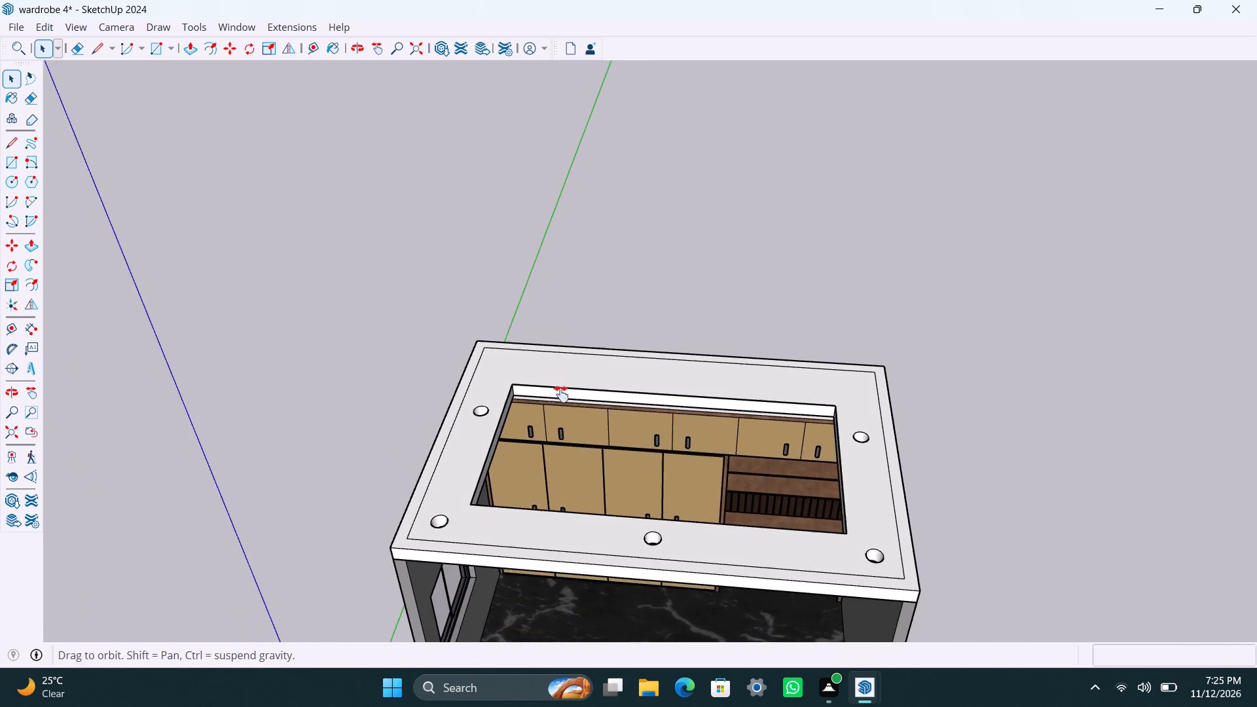
middle_drag(561, 394, 502, 364)
scroll(524, 459, up, 2)
middle_drag(504, 545, 532, 581)
key(r)
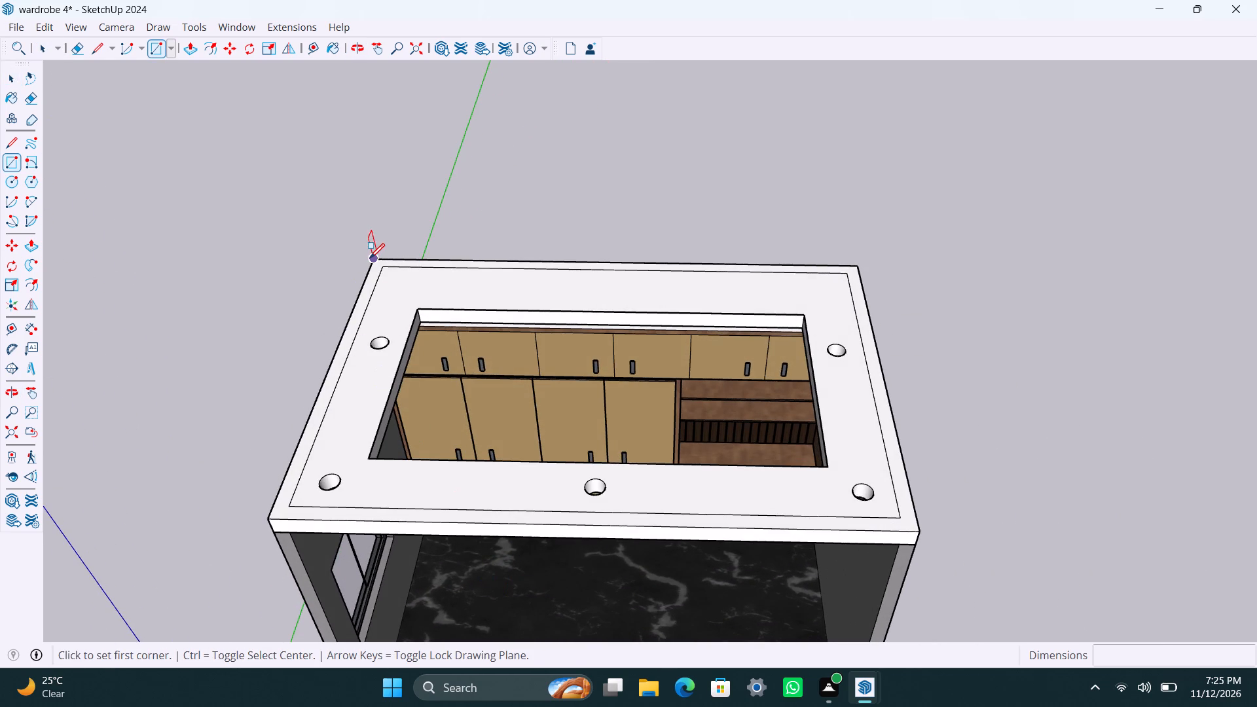
click(369, 257)
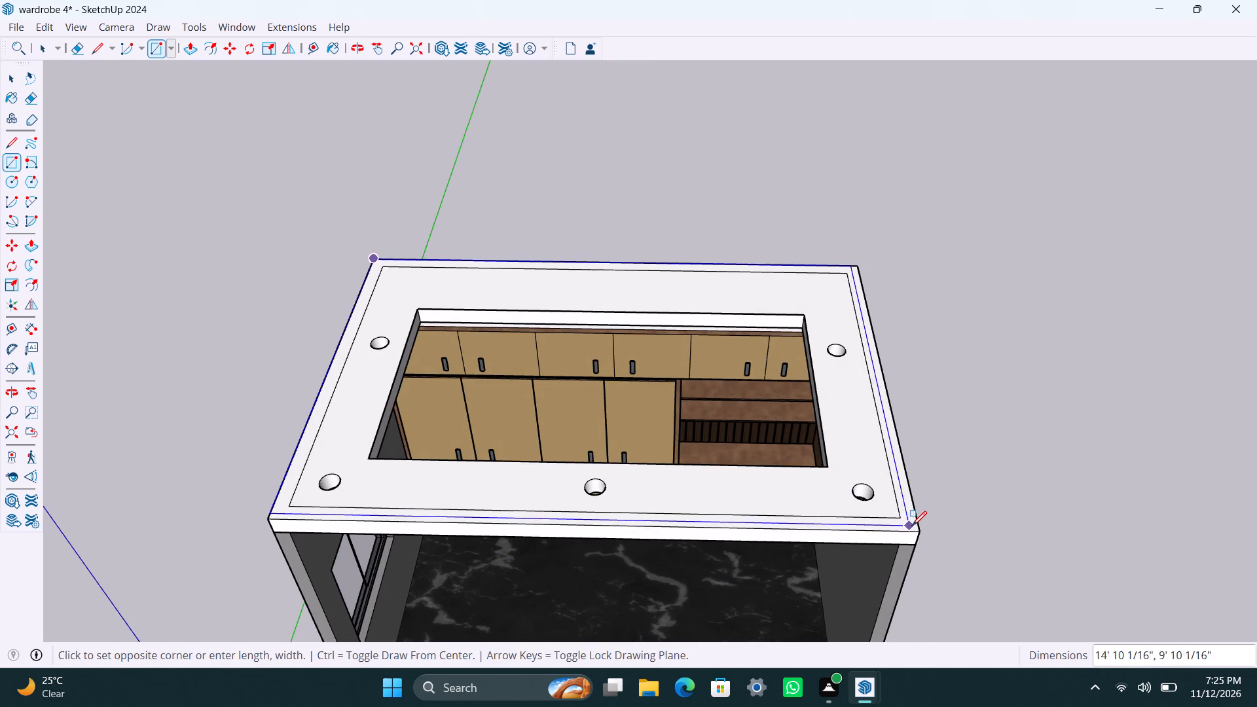
click(915, 528)
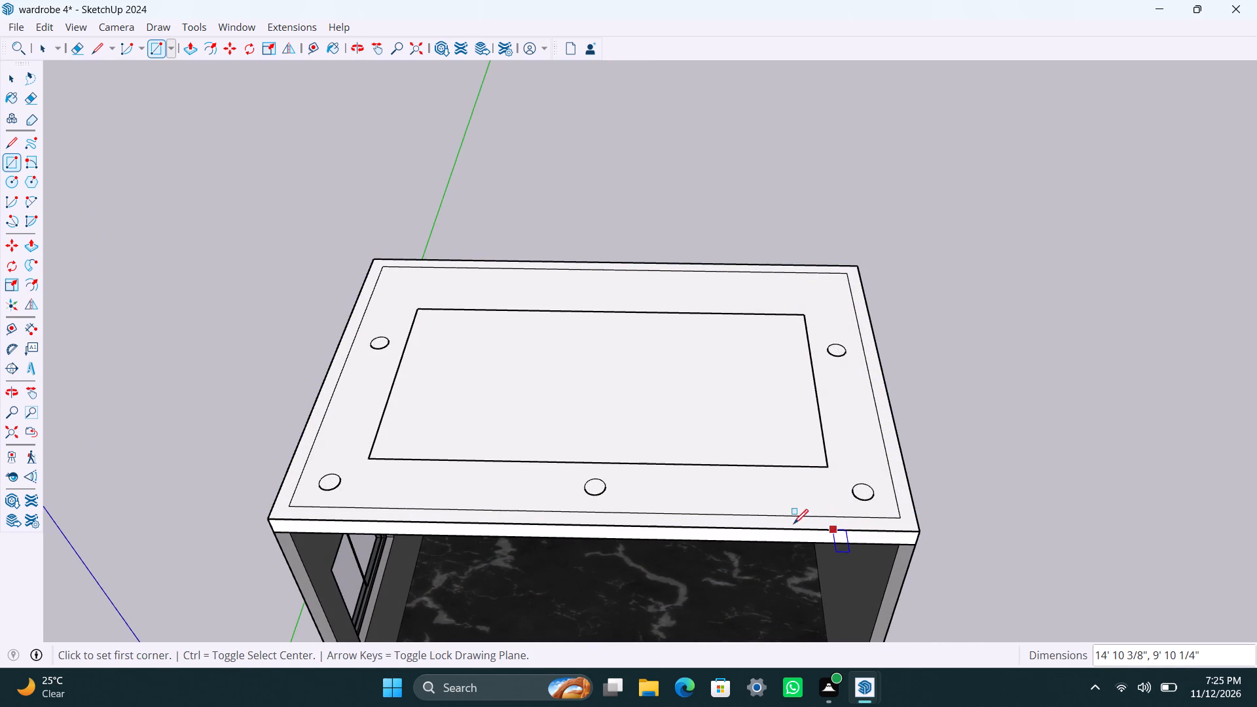
key(space)
double_click(758, 500)
right_click(752, 511)
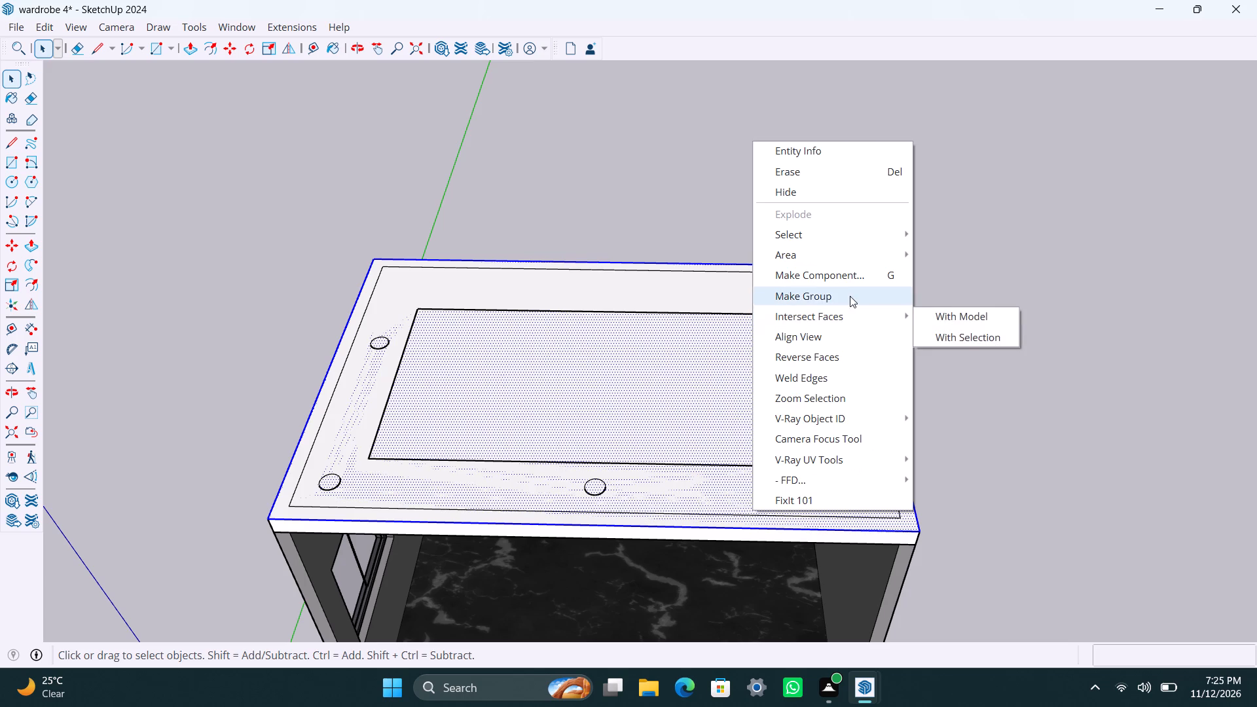
click(850, 296)
Inside the new group, extrude the rectangle upward 2" into a slab covering the ceiling, and leave the group.
triple_click(731, 493)
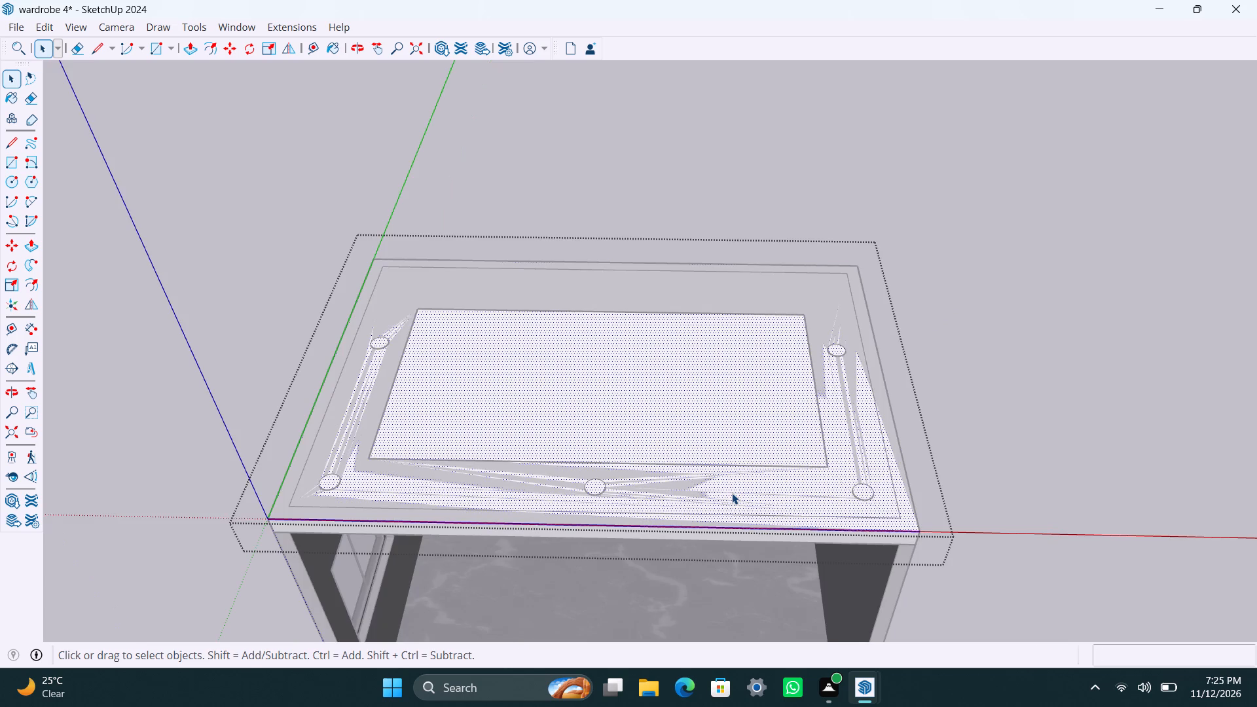
key(p)
click(732, 493)
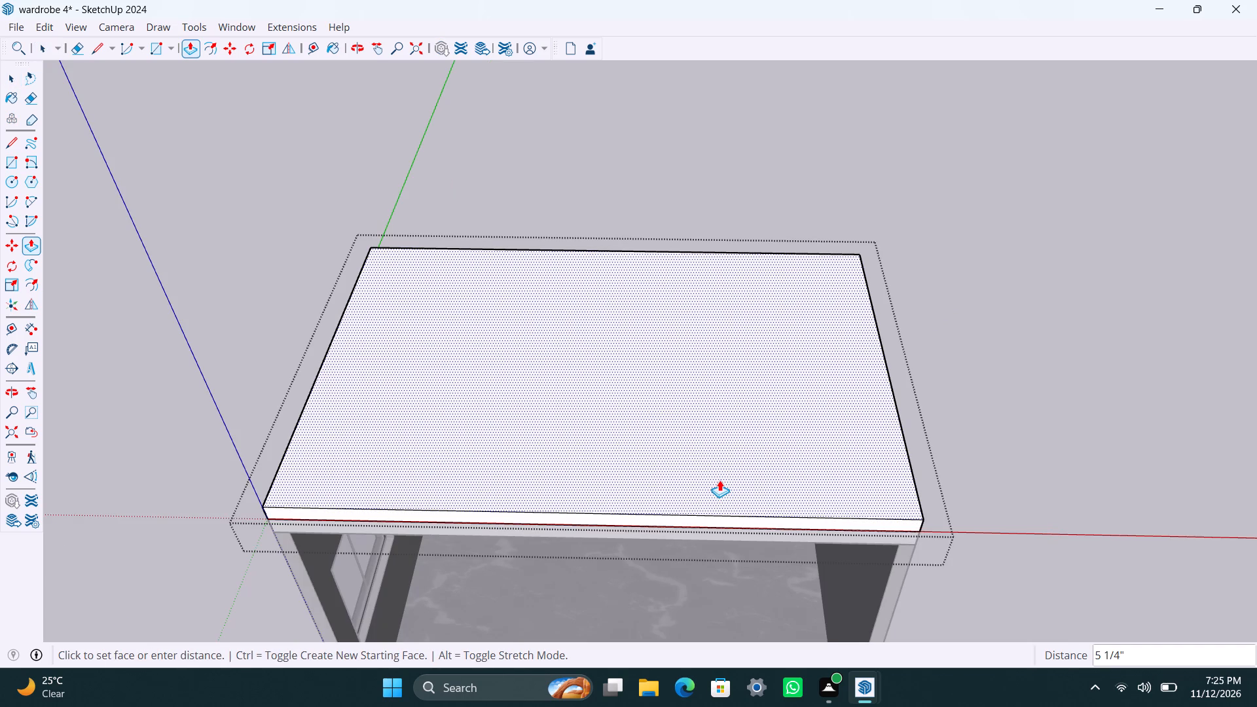
text(2")
key(Return)
key(space)
click(977, 444)
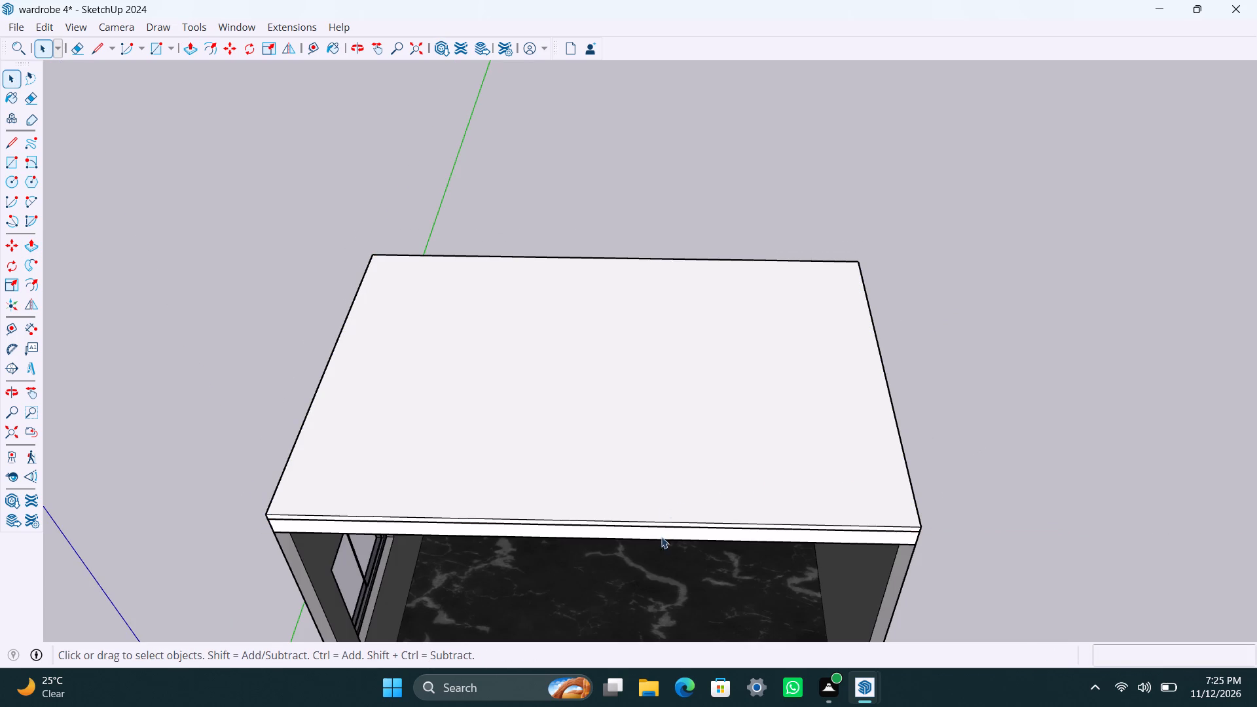
From below, open the ceiling group and draw a 3" radius circle over the top of the front downlight hole nearest the window.
scroll(650, 549, down, 2)
middle_drag(569, 549, 558, 118)
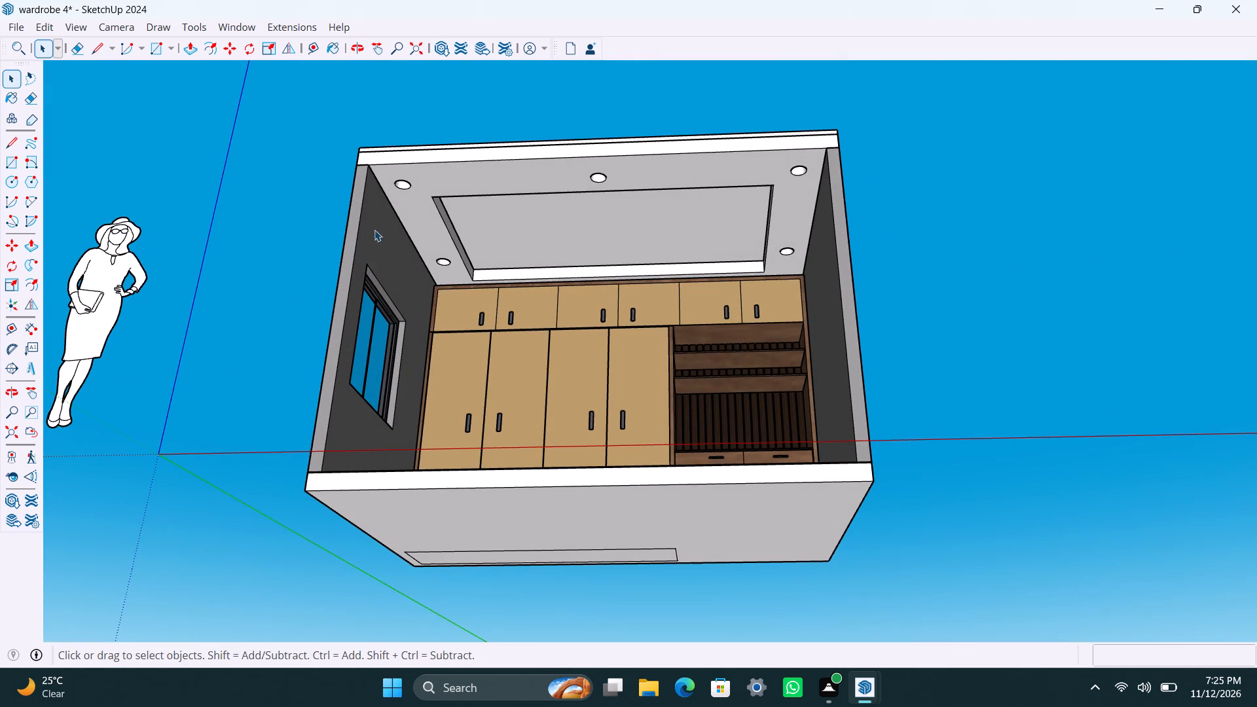
scroll(414, 254, up, 3)
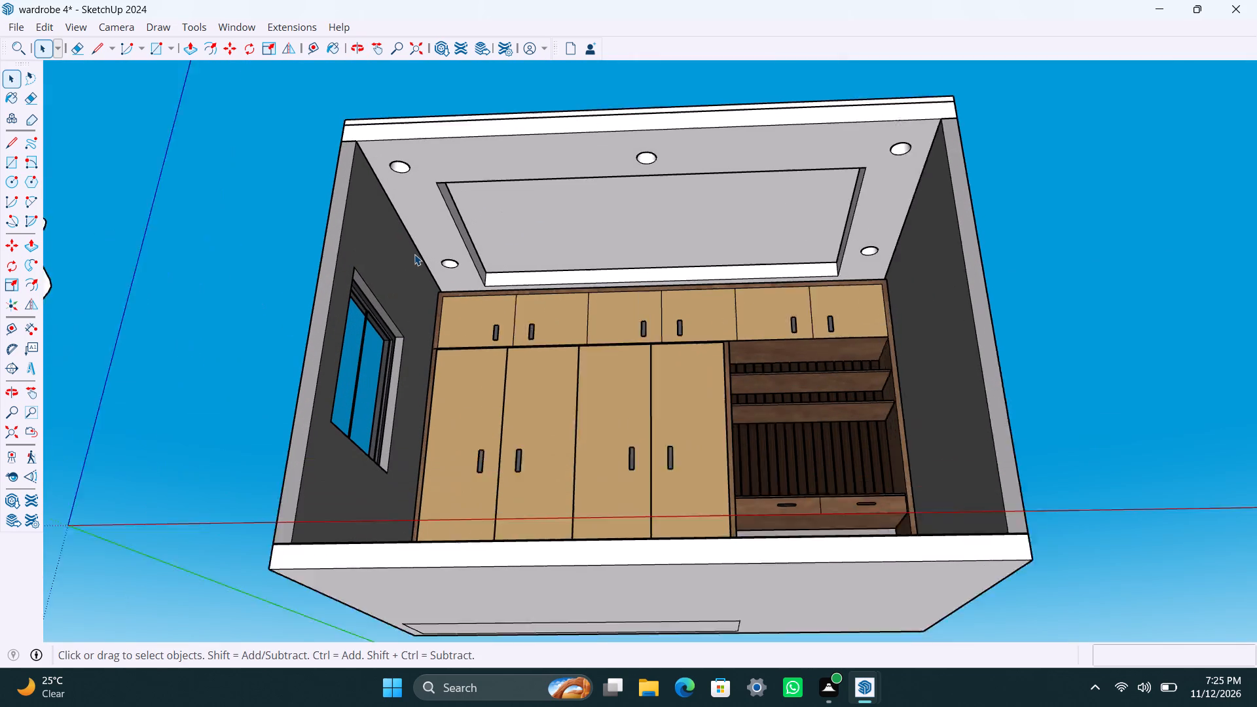
middle_drag(457, 397, 409, 570)
scroll(352, 444, up, 4)
middle_drag(346, 425, 338, 278)
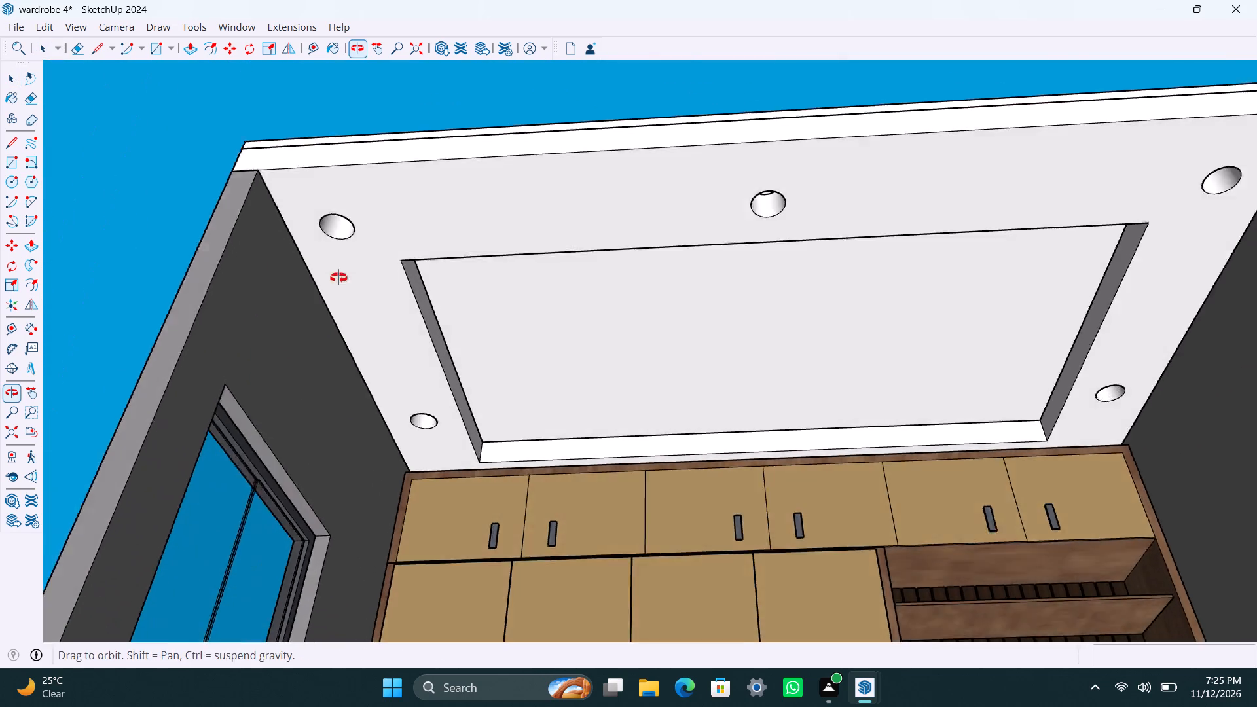
middle_drag(338, 278, 342, 223)
scroll(344, 221, up, 2)
shift+middle_drag(370, 237, 432, 375)
scroll(432, 350, up, 6)
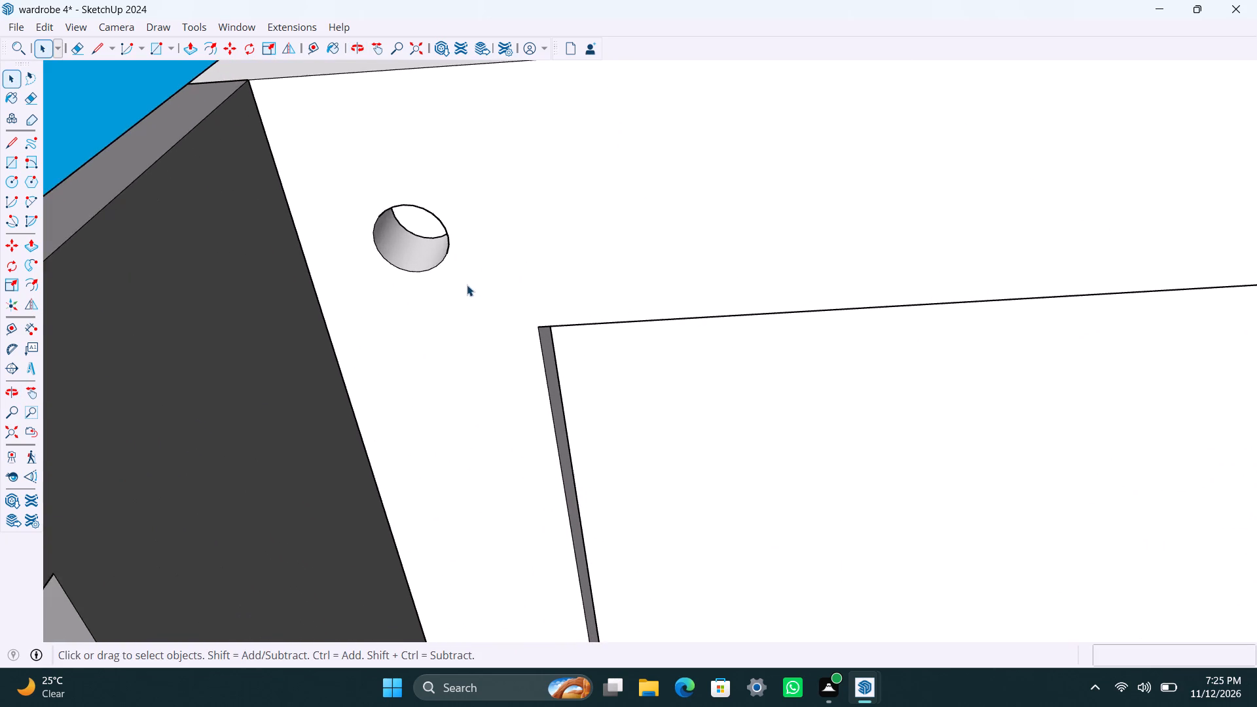
shift+middle_drag(464, 288, 470, 414)
scroll(471, 383, up, 3)
middle_drag(441, 375, 630, 326)
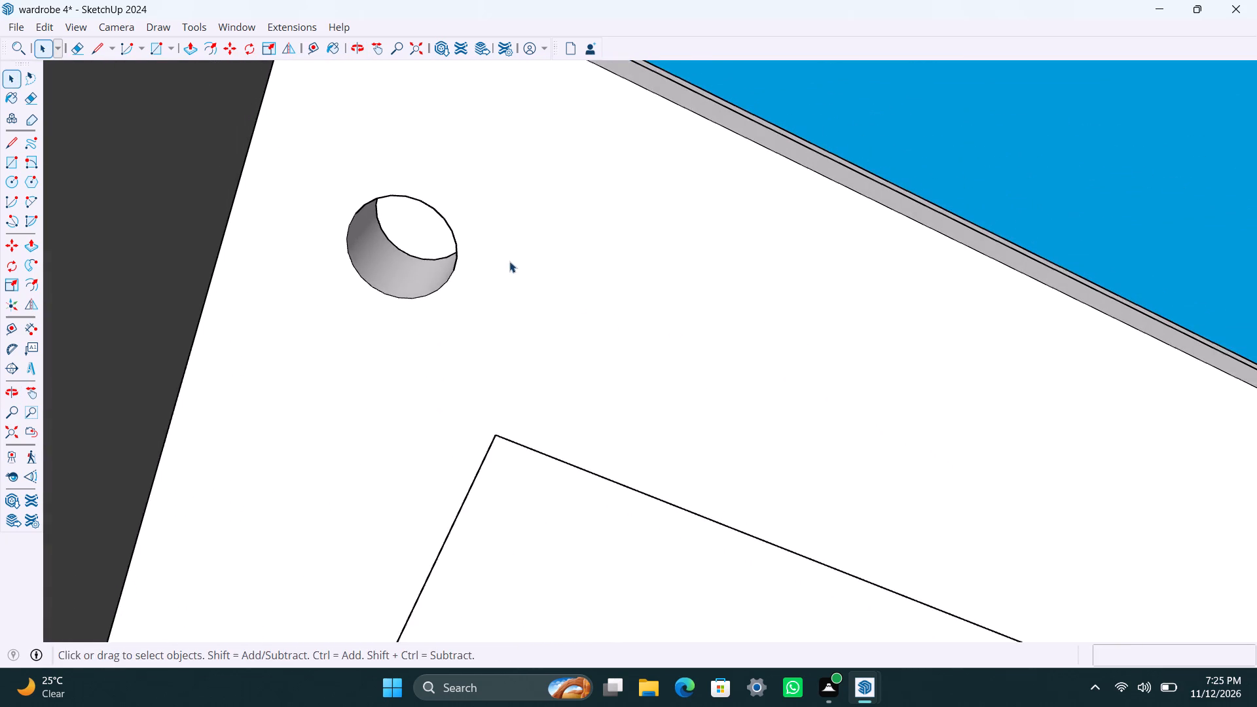
scroll(509, 261, up, 1)
middle_drag(466, 285, 511, 384)
scroll(478, 323, up, 3)
middle_drag(492, 299, 771, 228)
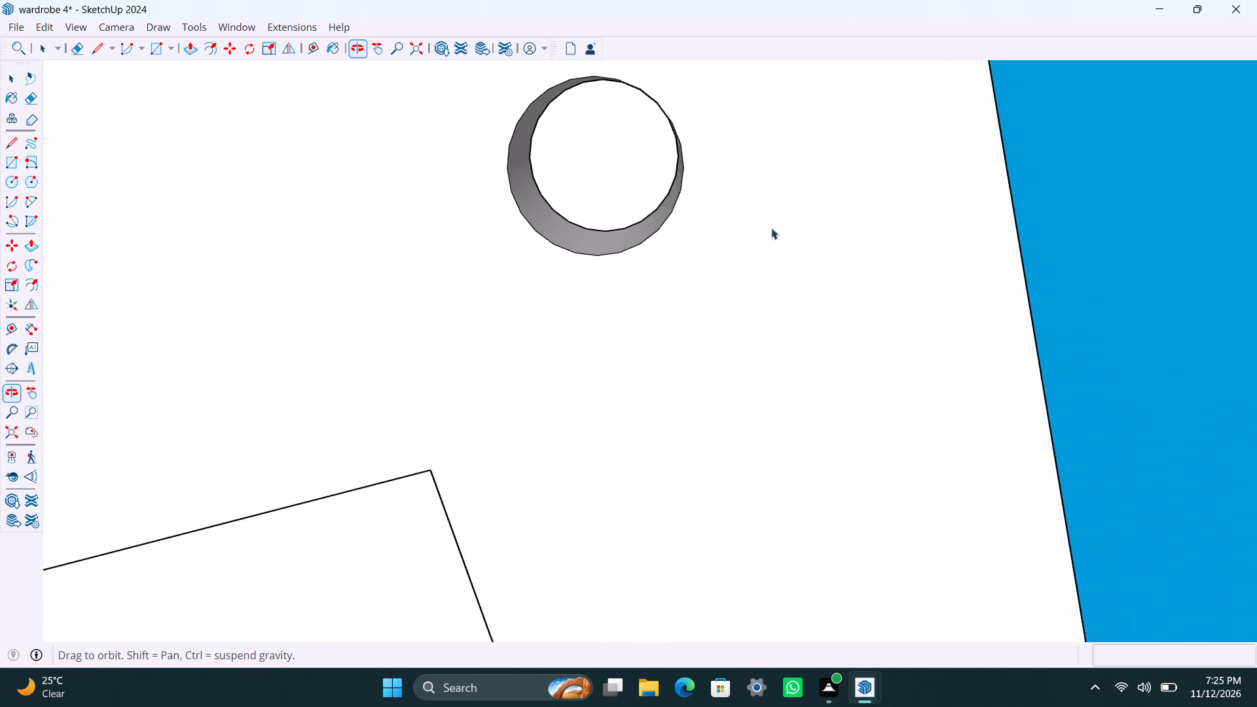
middle_drag(771, 228, 811, 224)
scroll(625, 244, up, 1)
middle_drag(629, 312, 671, 441)
scroll(702, 304, up, 3)
middle_drag(776, 219, 852, 154)
key(l)
key(space)
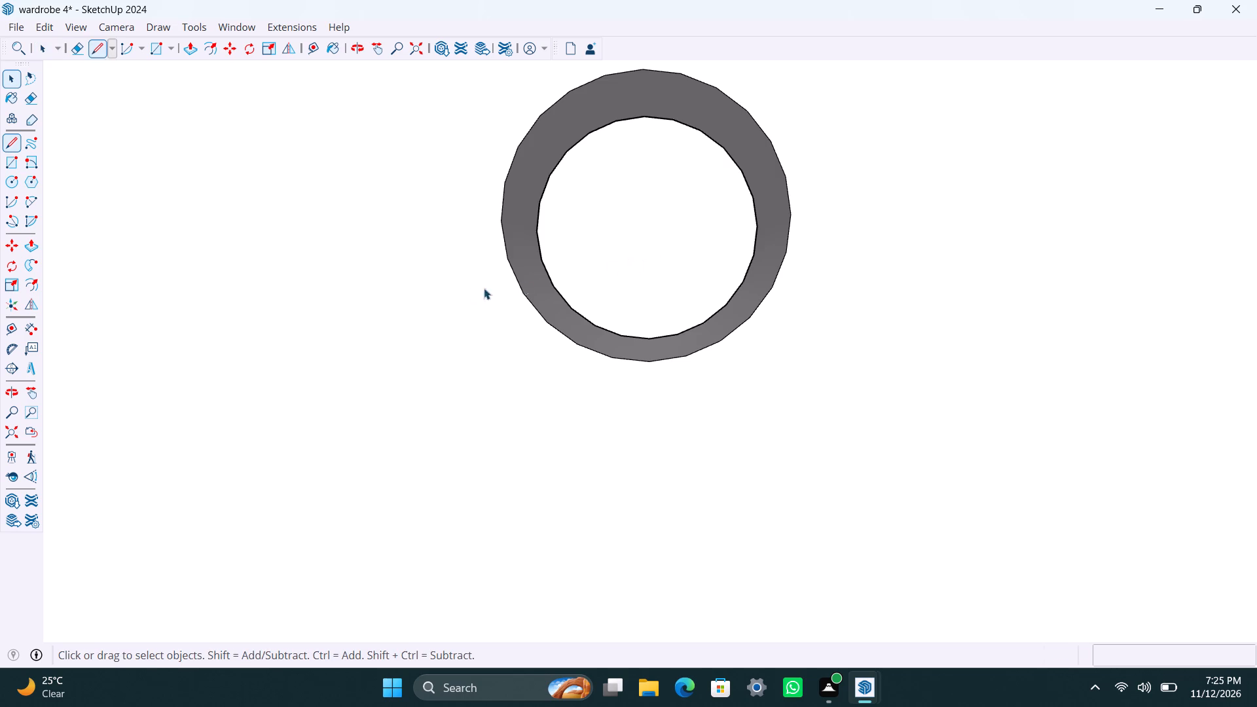
double_click(475, 289)
click(475, 289)
click(610, 287)
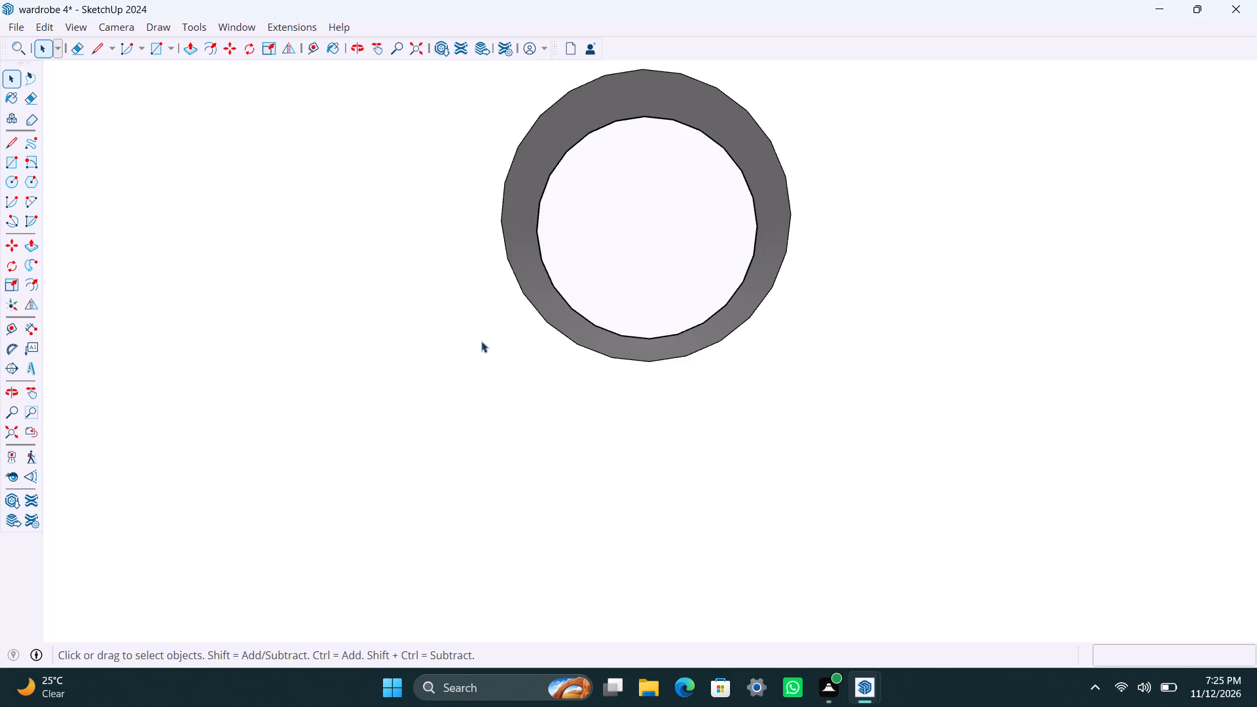
click(467, 346)
key(l)
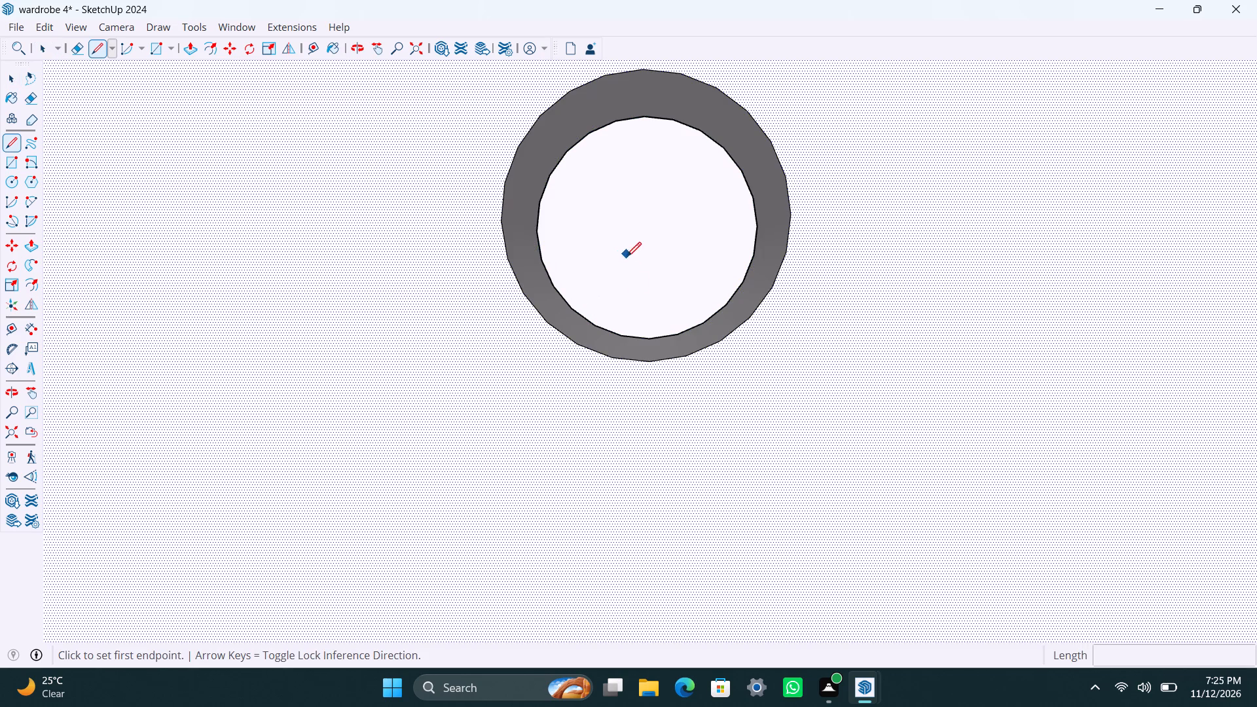
click(602, 324)
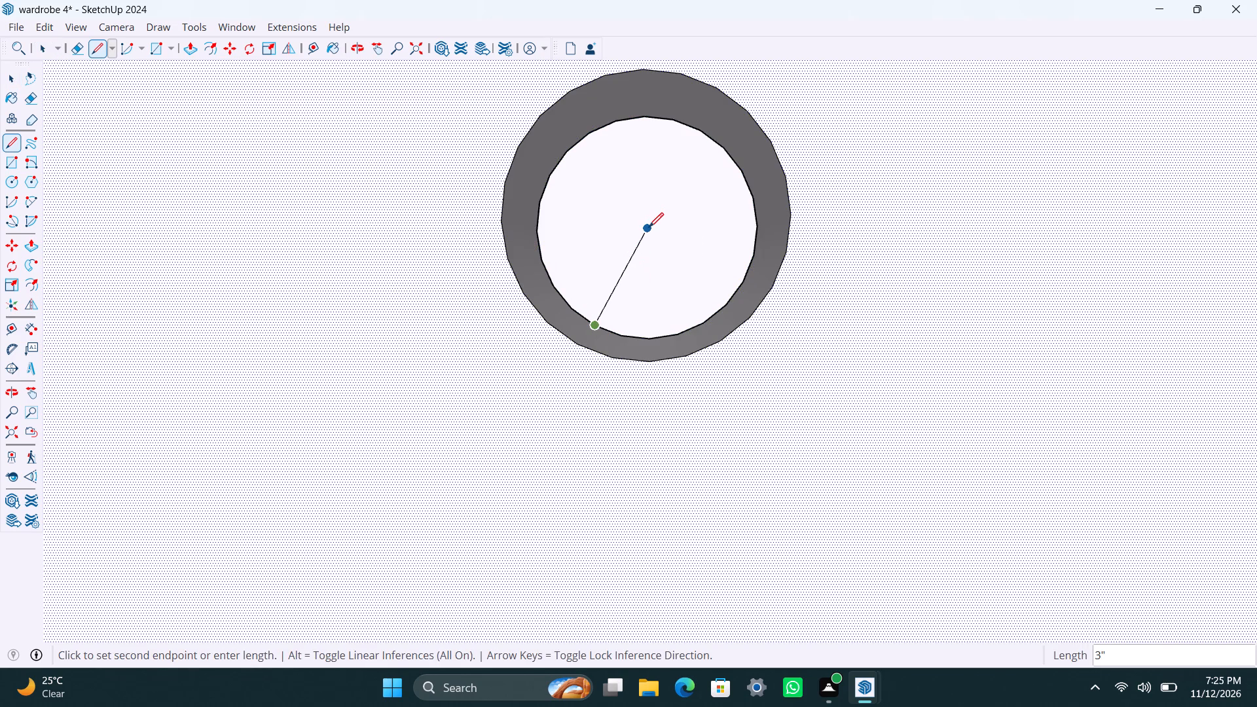
key(c)
drag(649, 227, 652, 234)
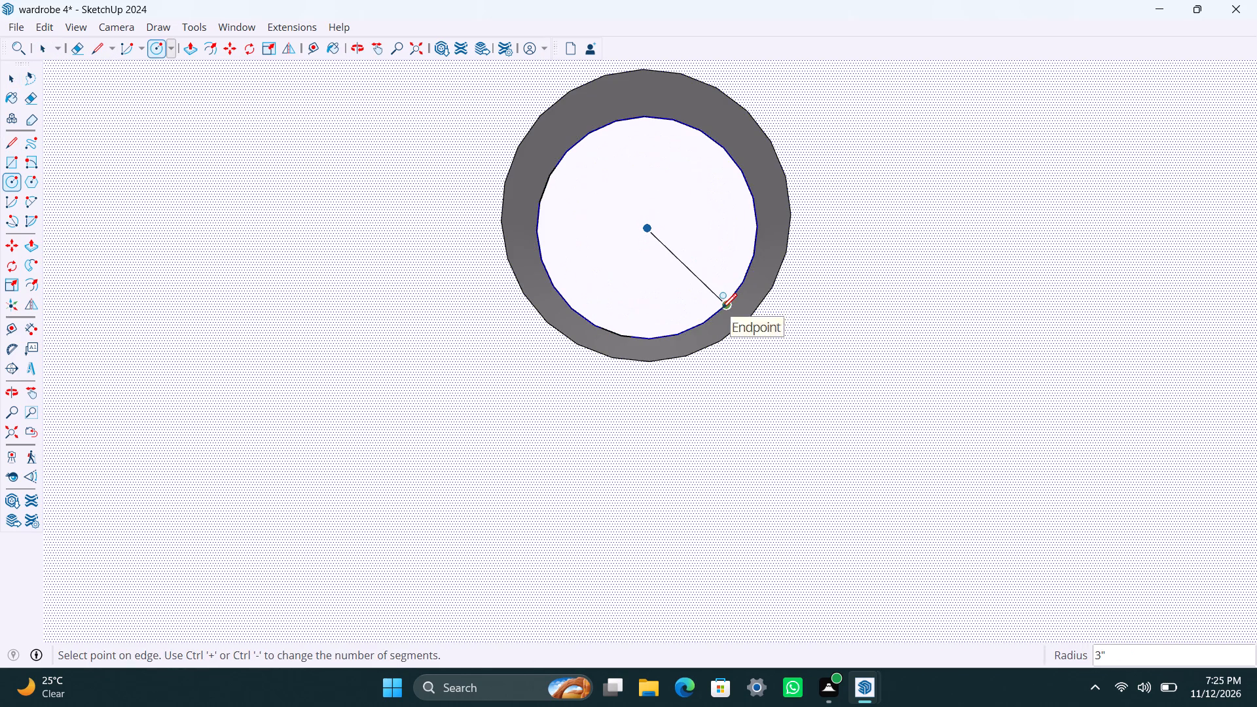
click(721, 308)
Reverse the new circular face in the downlight hole.
key(space)
click(680, 288)
right_click(668, 287)
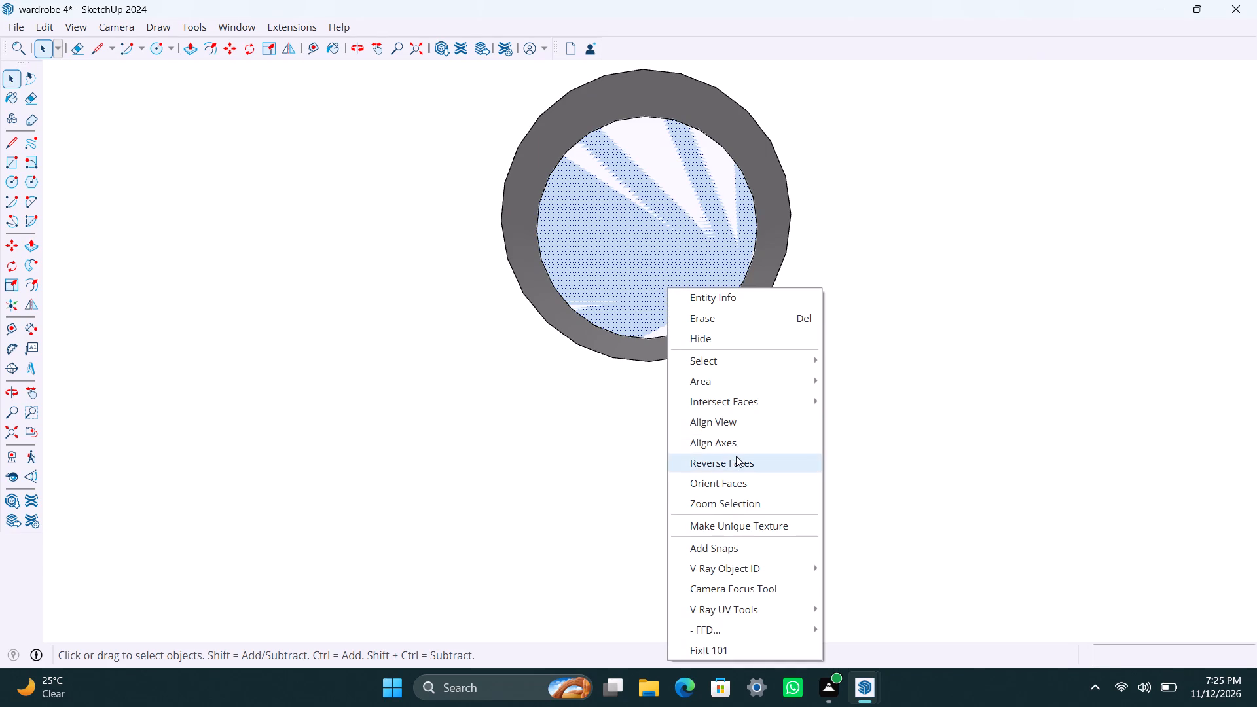
drag(733, 457, 723, 454)
Push/Pull the circular face down the hole until it is flush with the ceiling's underside.
click(623, 301)
key(p)
click(623, 301)
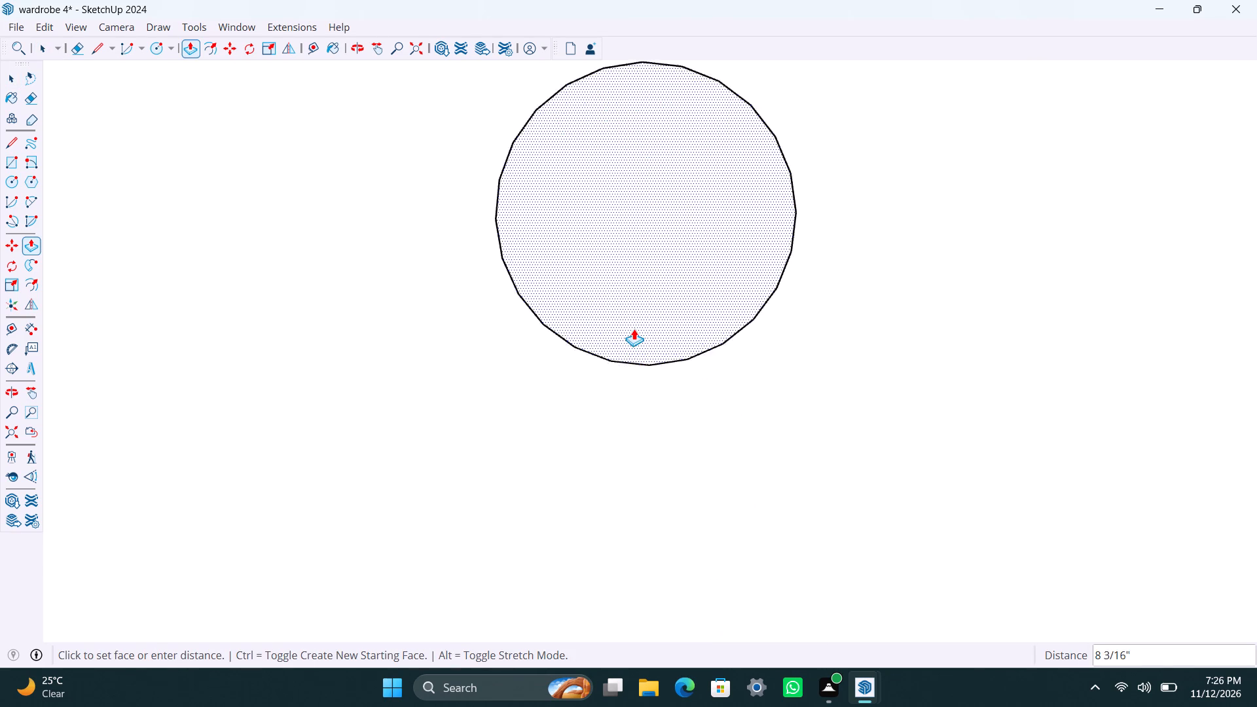
click(697, 357)
key(space)
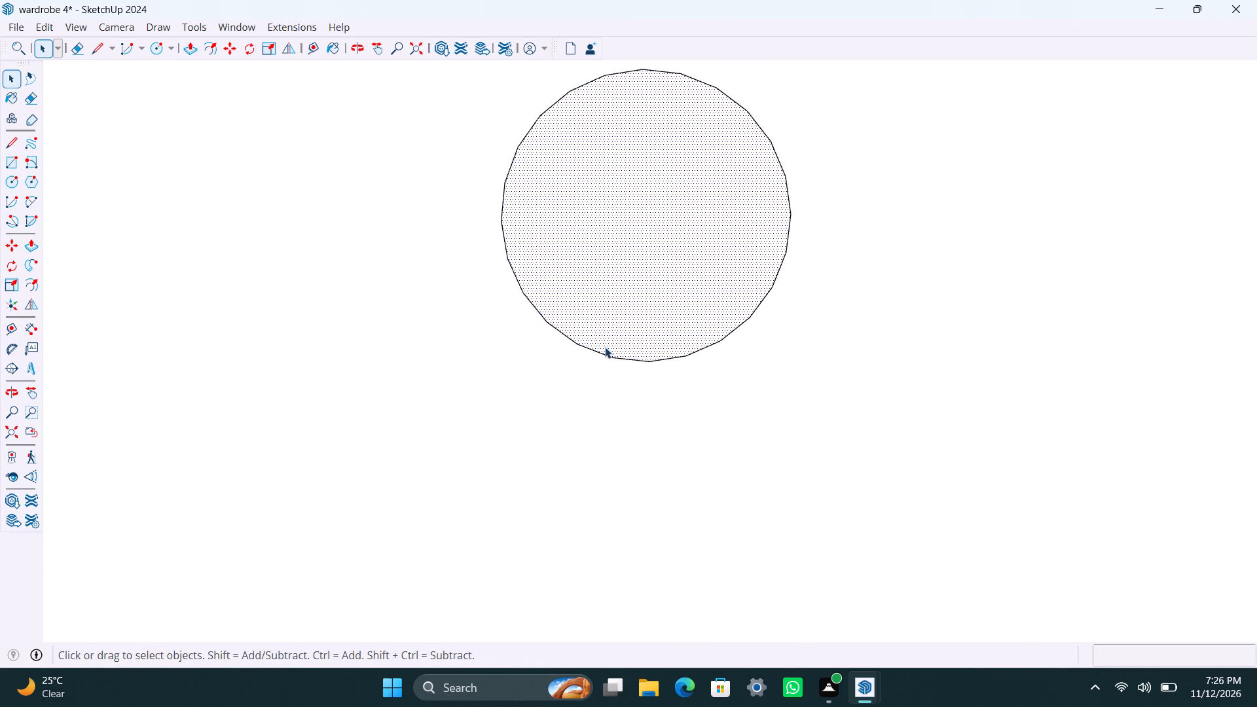
Offset the downlight circle's edge outward by 0.5" to form a surrounding ring.
click(605, 354)
key(f)
click(604, 354)
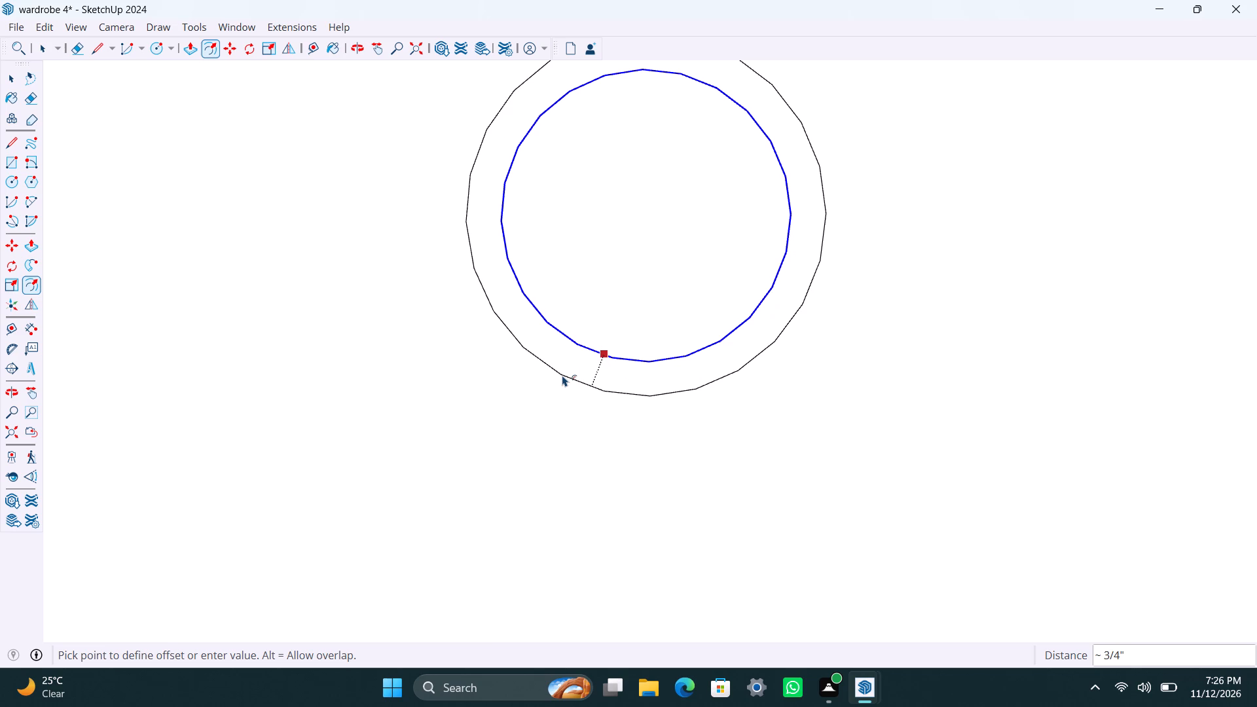
text(0.5)
key(shift+quotedbl)
key(Return)
key(space)
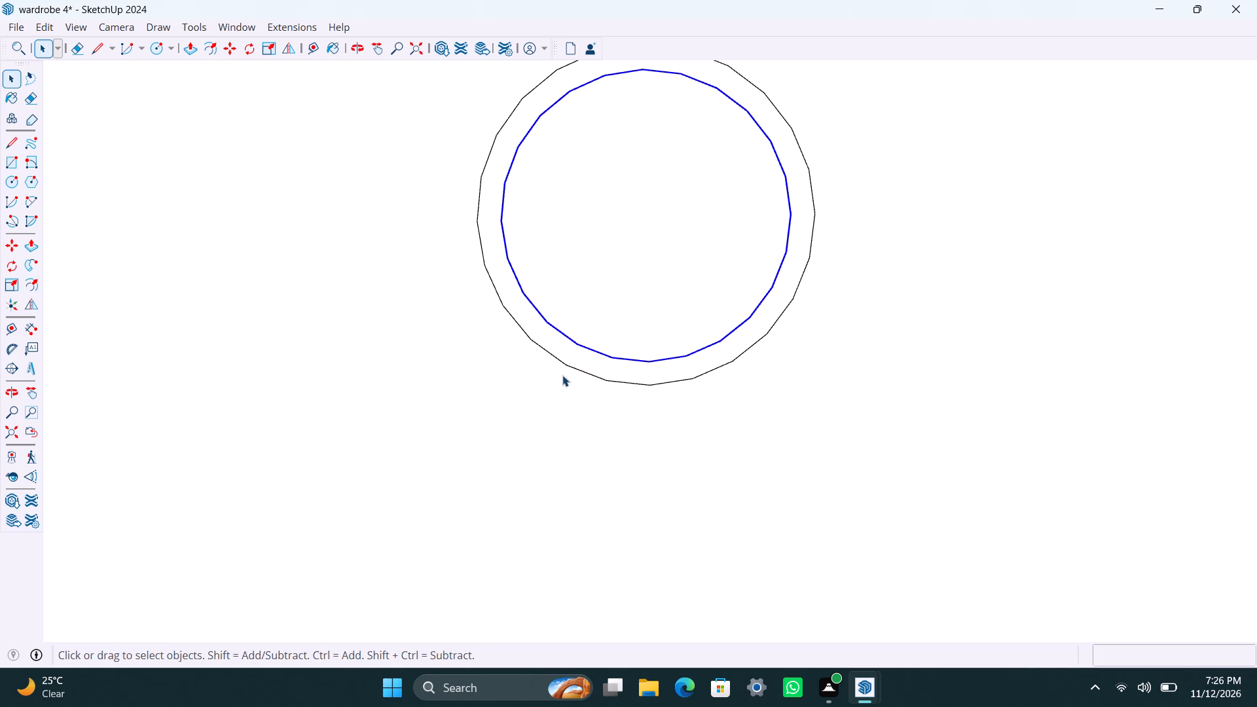
Extrude the ring around the downlight 0.5" out from the ceiling's underside as a raised trim.
click(581, 366)
key(p)
click(583, 365)
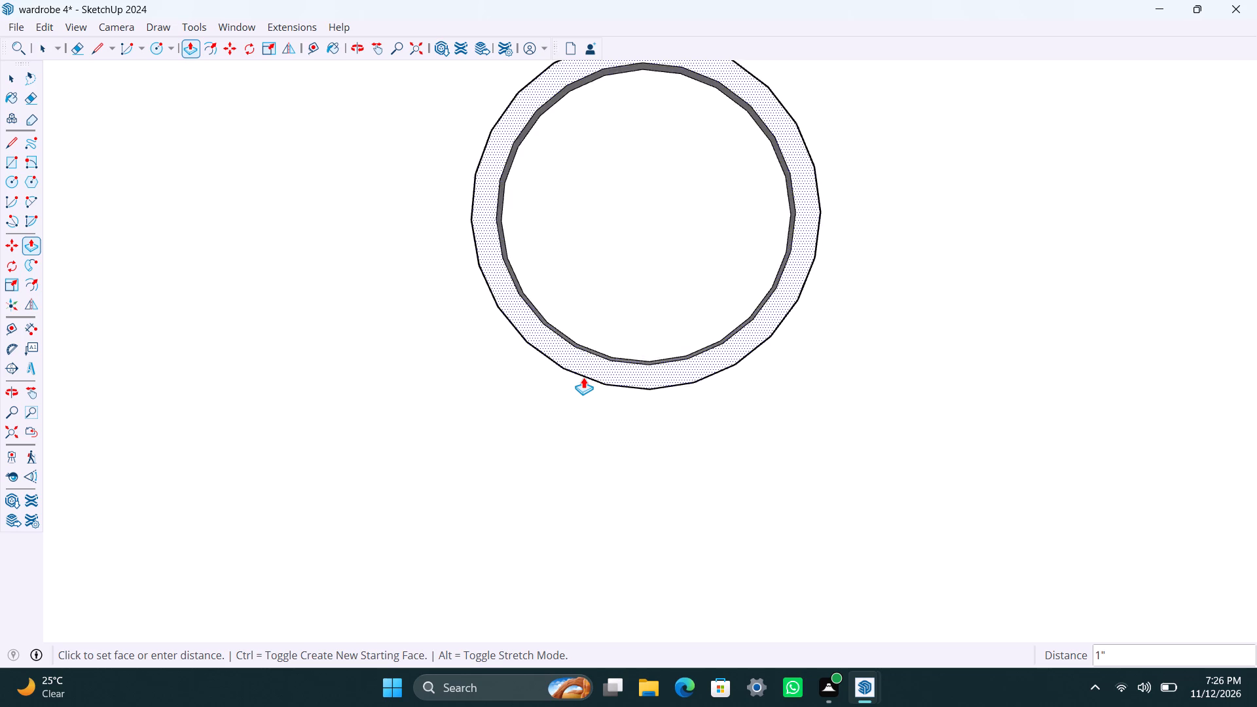
text(0.5")
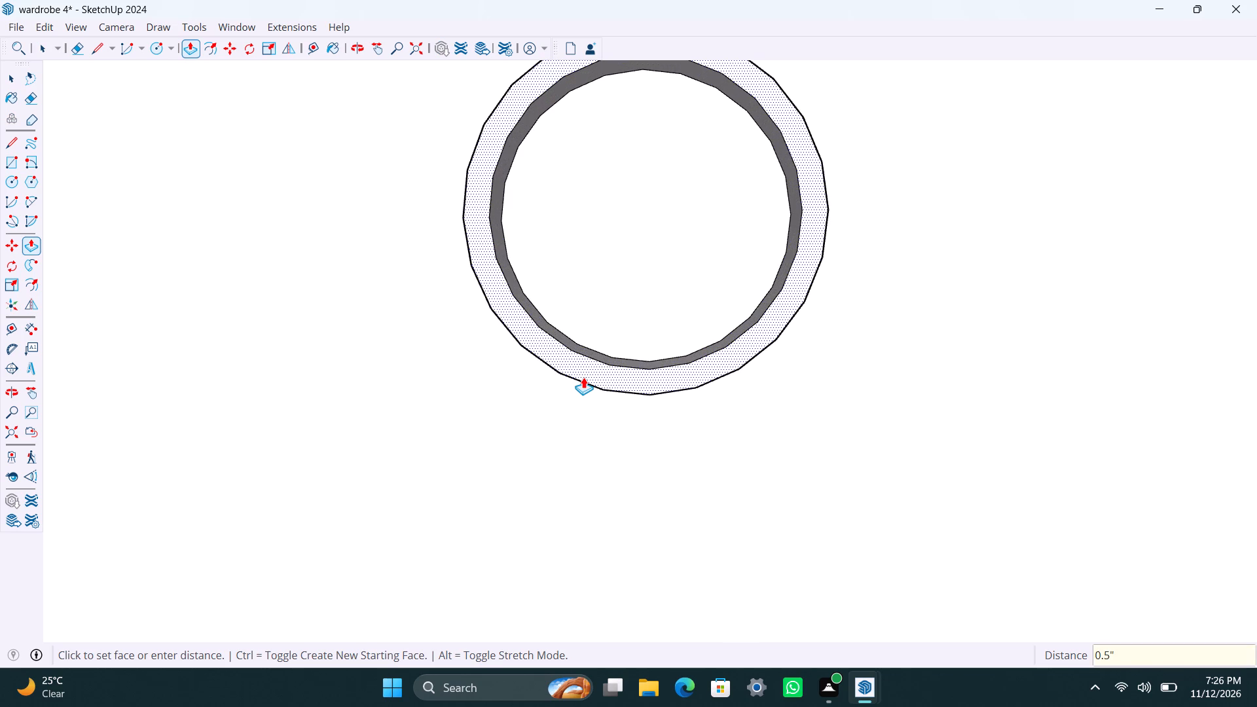
key(Return)
key(space)
Draw a circle of about 3" radius on the upper rim of the open ceiling hole between the wardrobe and the window wall.
scroll(583, 362, down, 19)
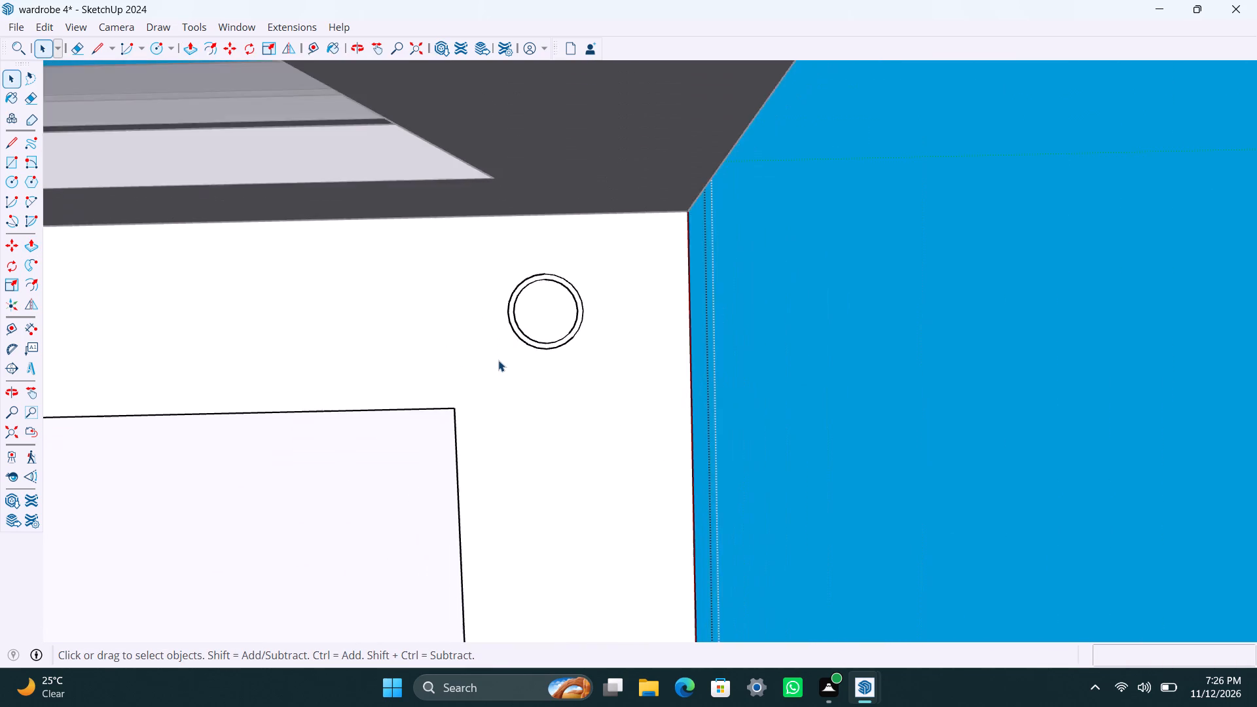
shift+middle_drag(457, 390, 790, 359)
scroll(363, 329, up, 1)
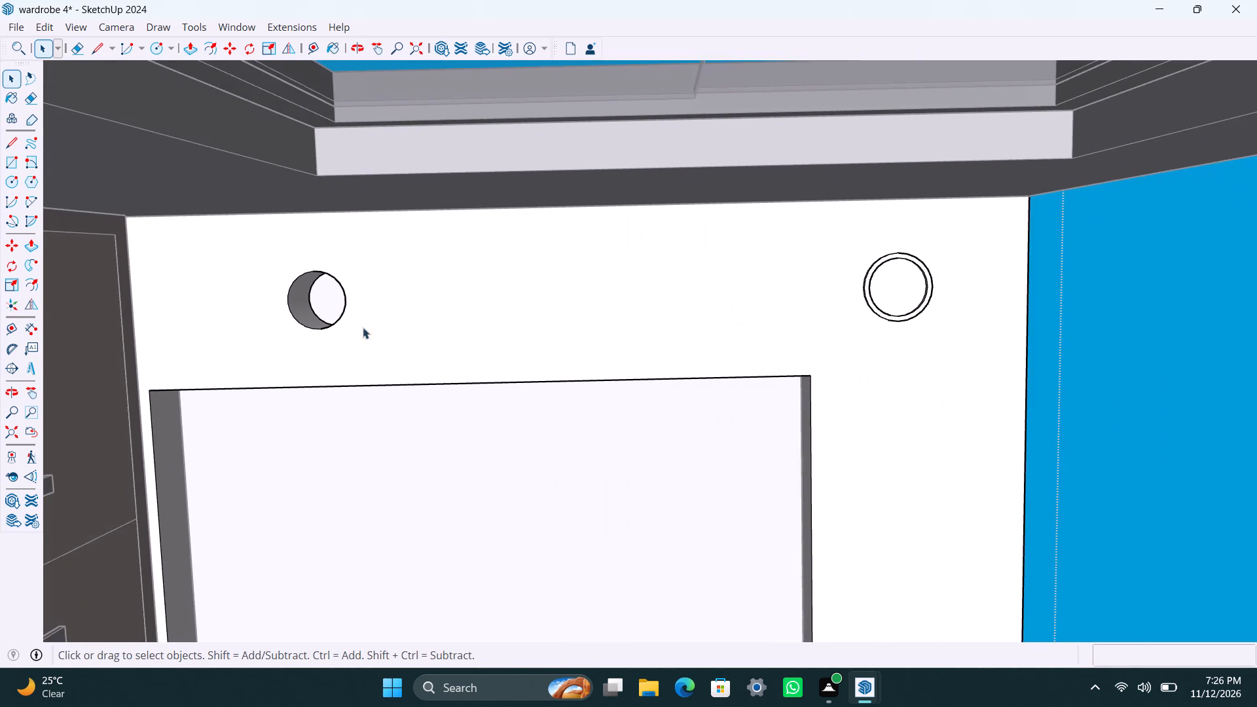
scroll(363, 327, up, 1)
shift+middle_drag(335, 329, 567, 382)
scroll(537, 359, up, 7)
middle_drag(522, 380, 613, 343)
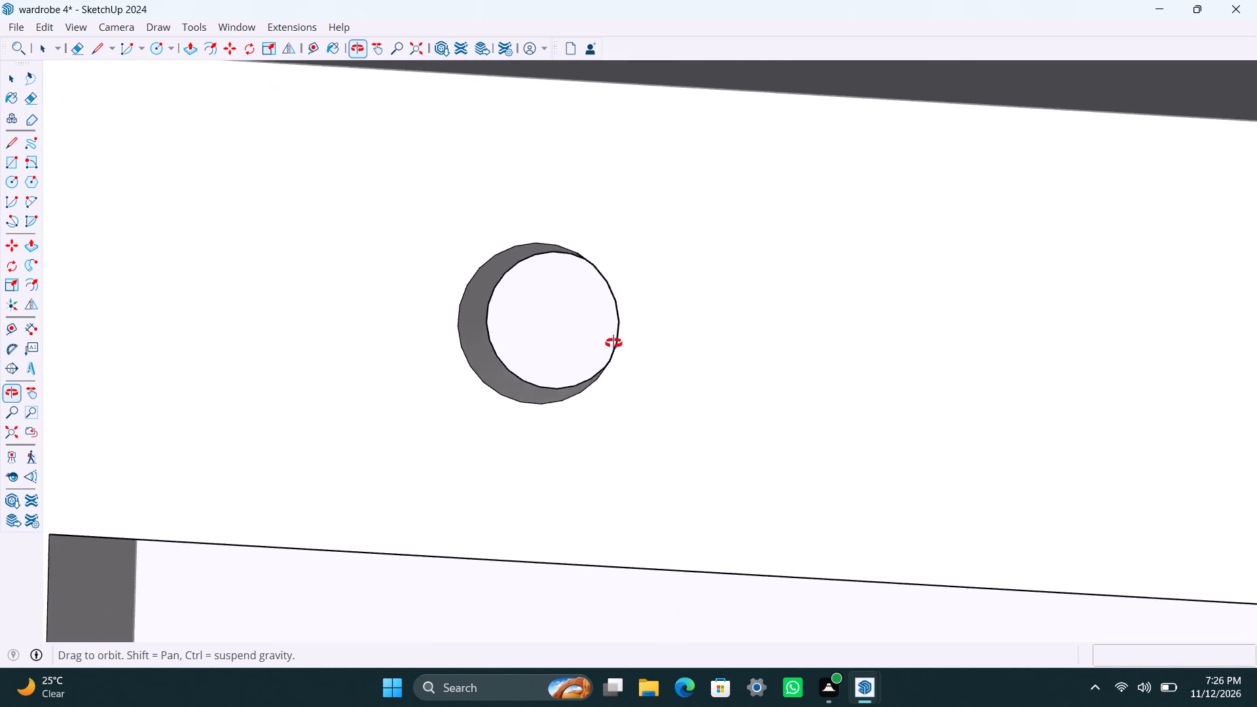
middle_drag(613, 343, 636, 401)
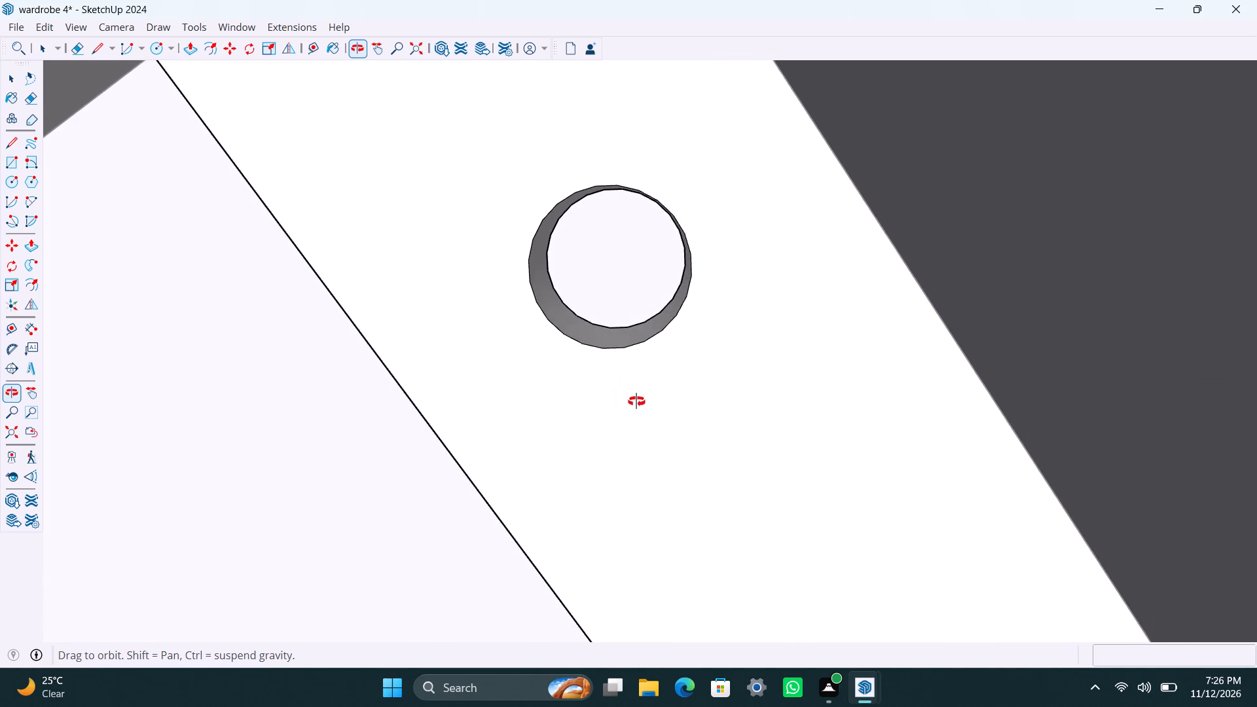
middle_drag(636, 401, 712, 386)
scroll(636, 285, up, 2)
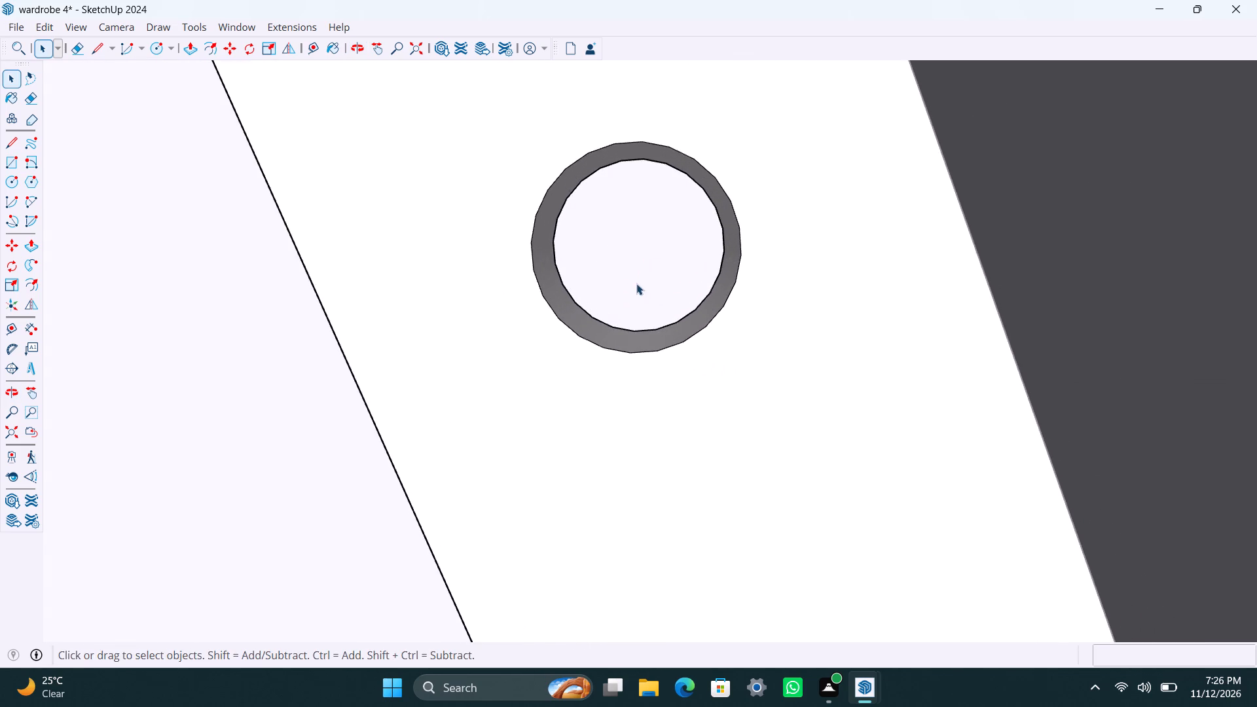
middle_drag(630, 283, 678, 321)
scroll(680, 312, up, 3)
middle_drag(604, 337, 598, 333)
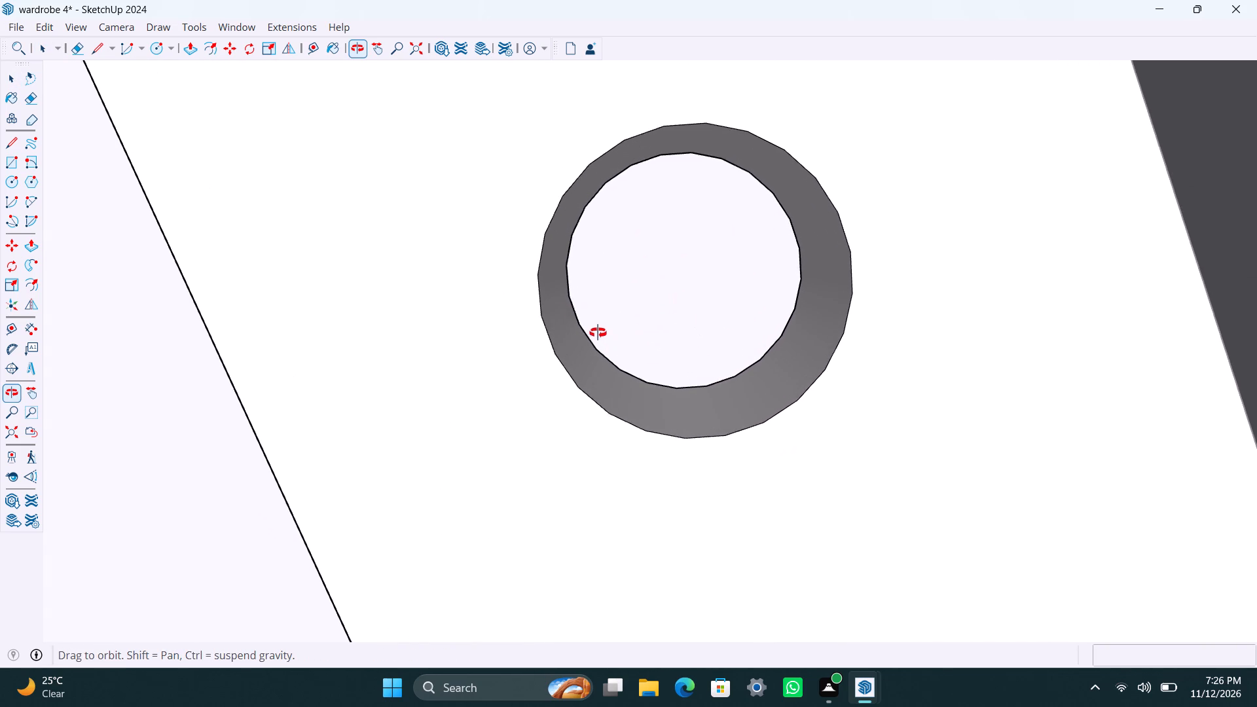
middle_drag(598, 333, 526, 319)
scroll(680, 293, up, 2)
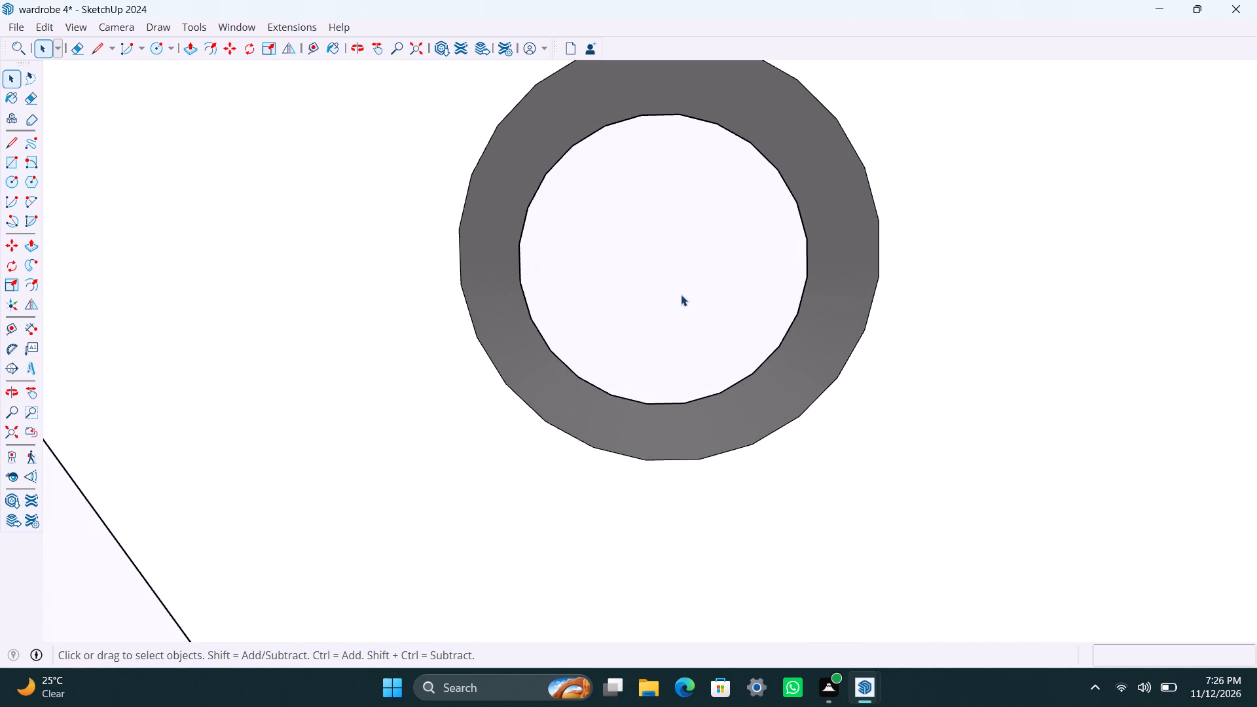
key(l)
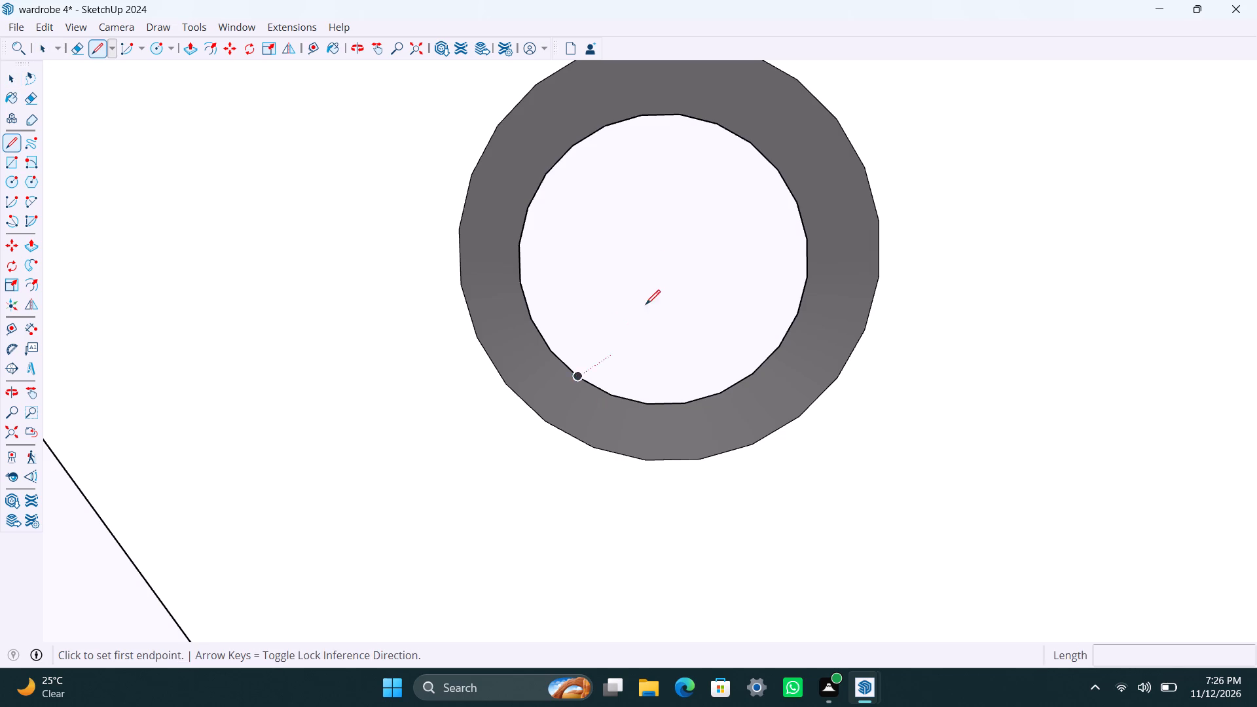
key(c)
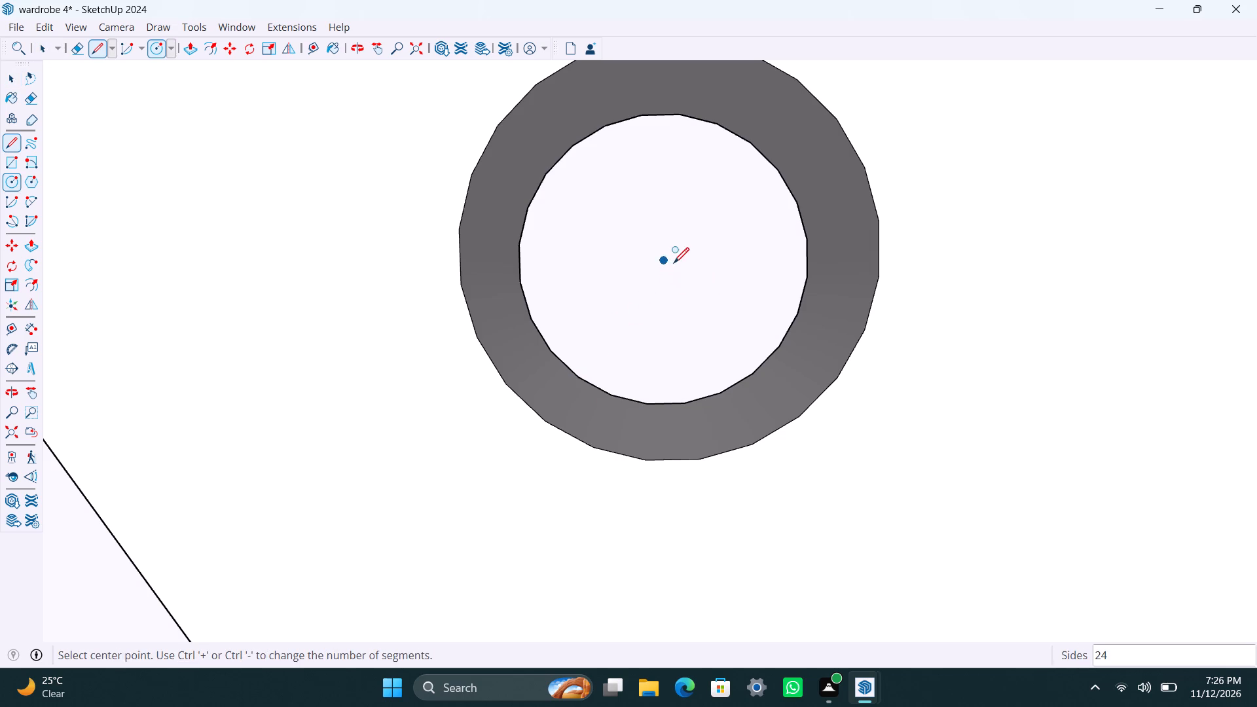
click(674, 262)
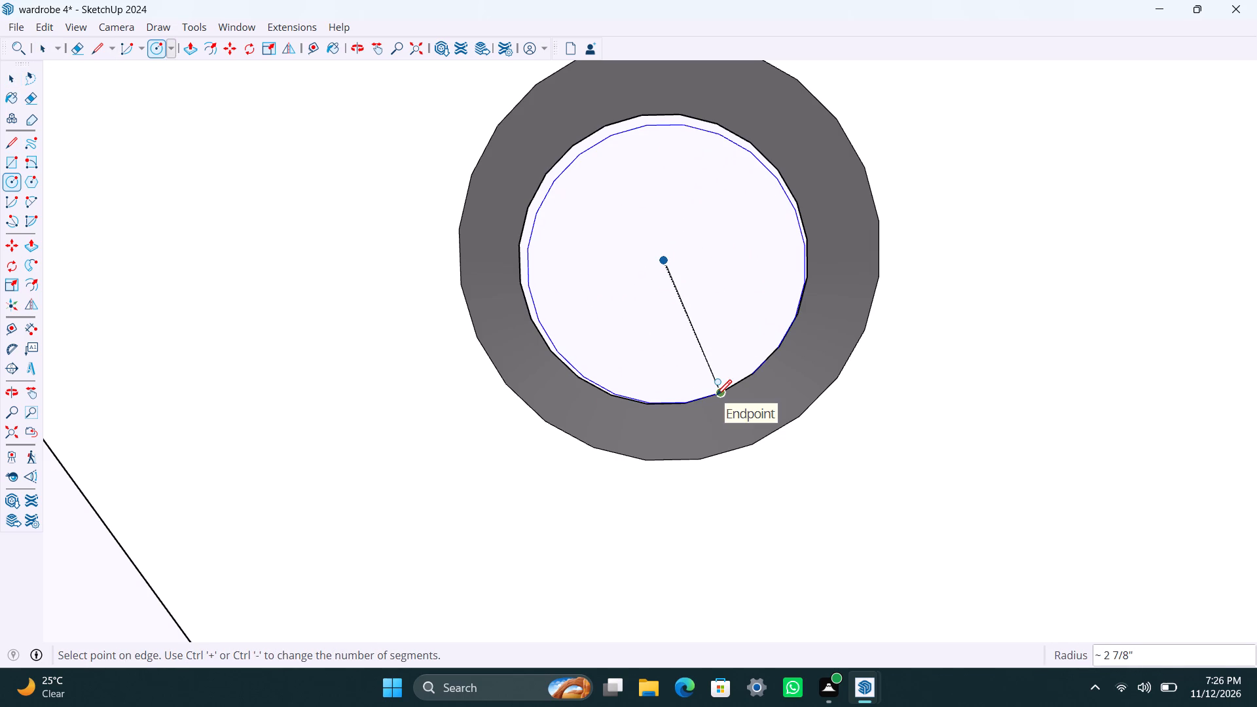
key(Escape)
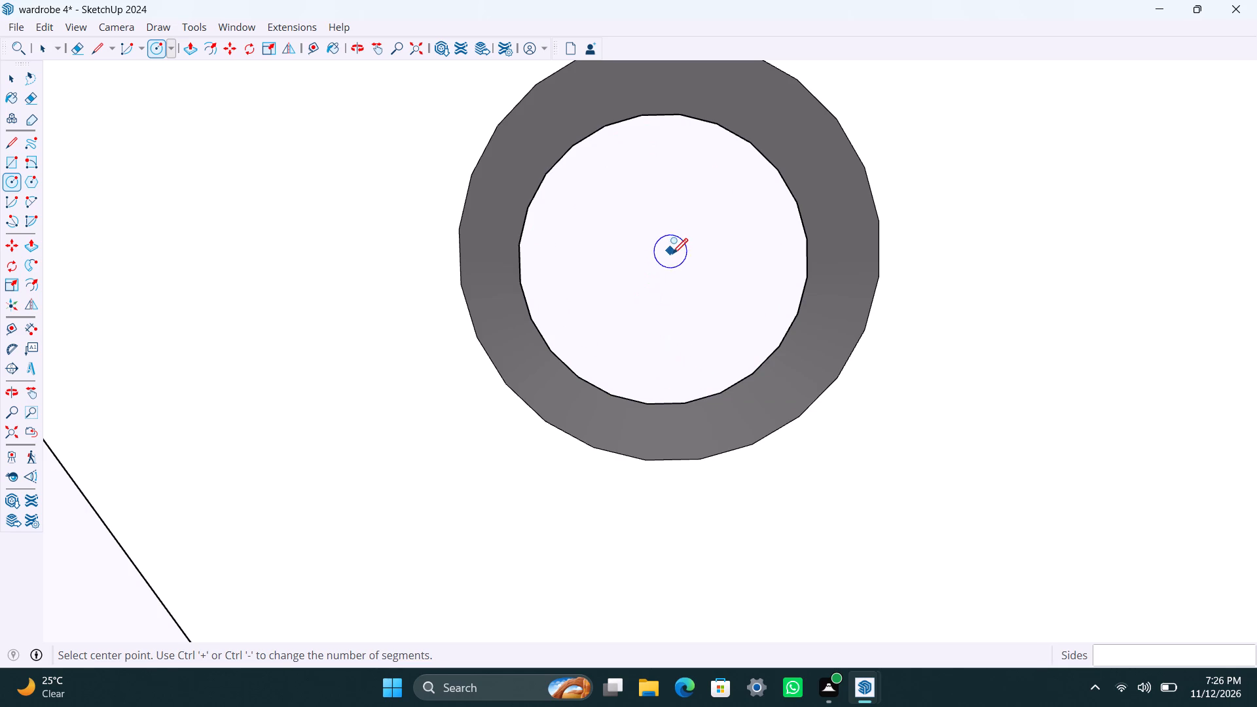
drag(671, 257, 674, 267)
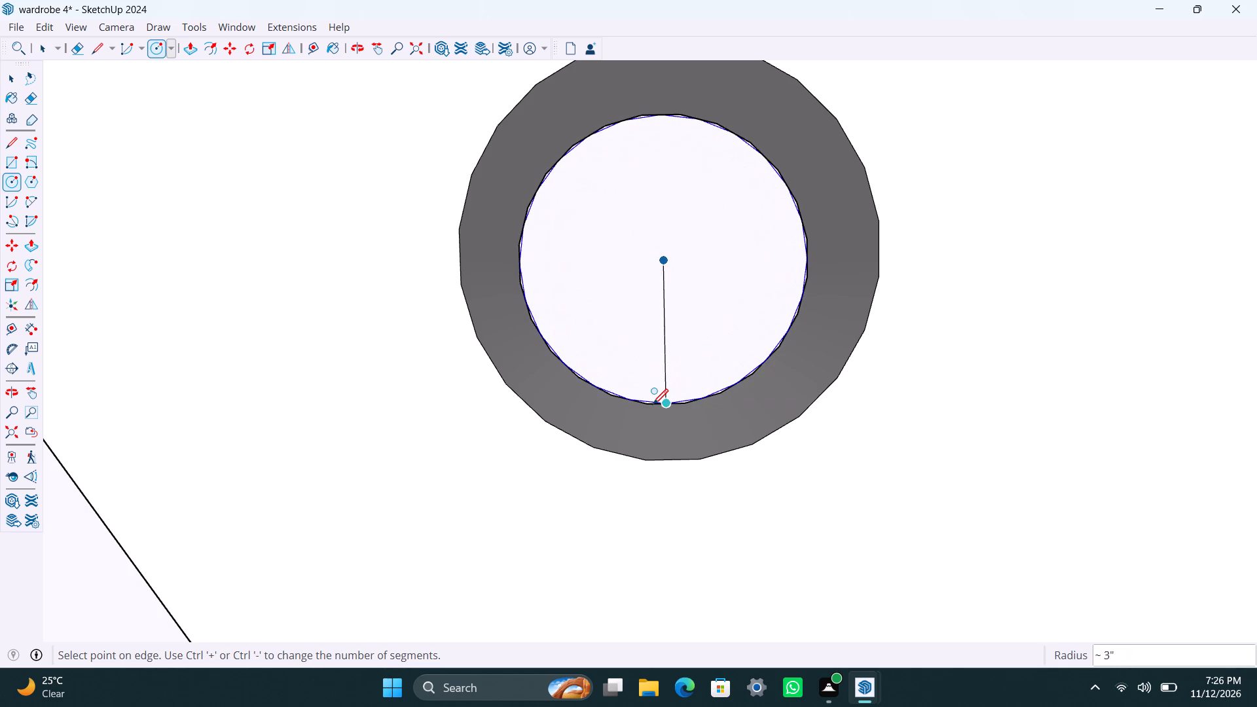
click(651, 404)
Reverse the new circular face inside this ceiling hole.
key(space)
click(651, 363)
right_click(651, 365)
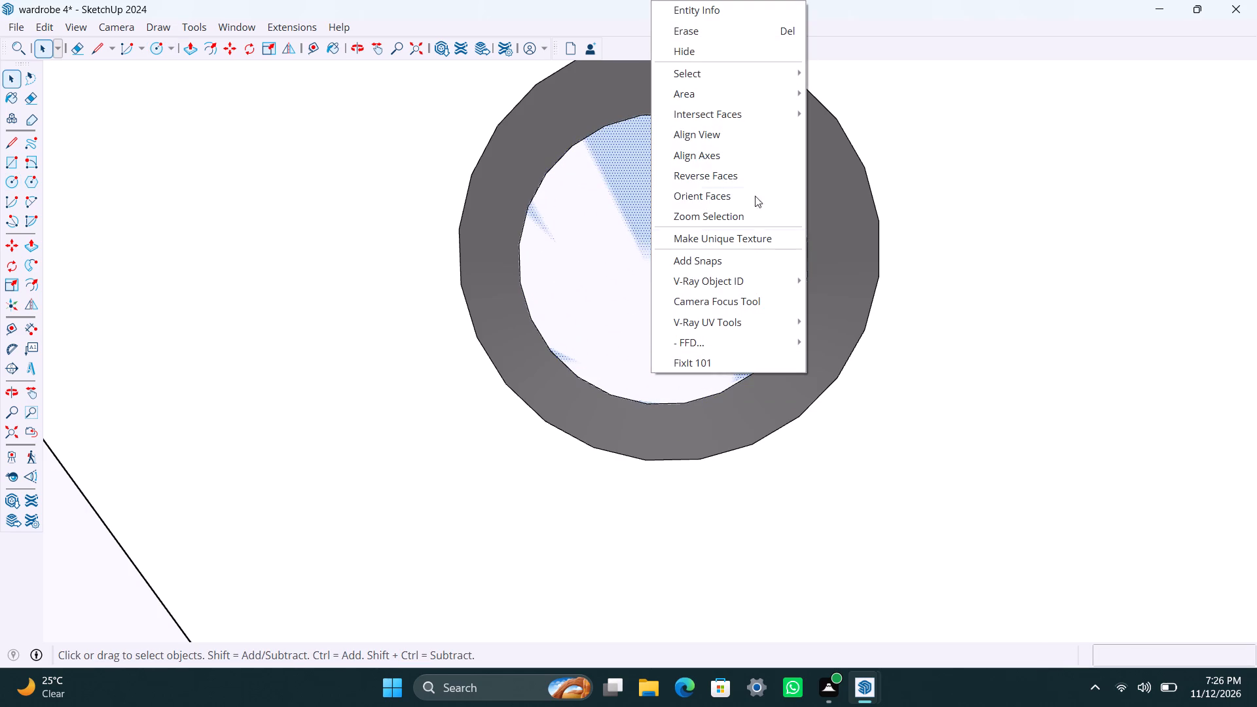
drag(723, 182, 723, 191)
click(695, 337)
right_click(657, 319)
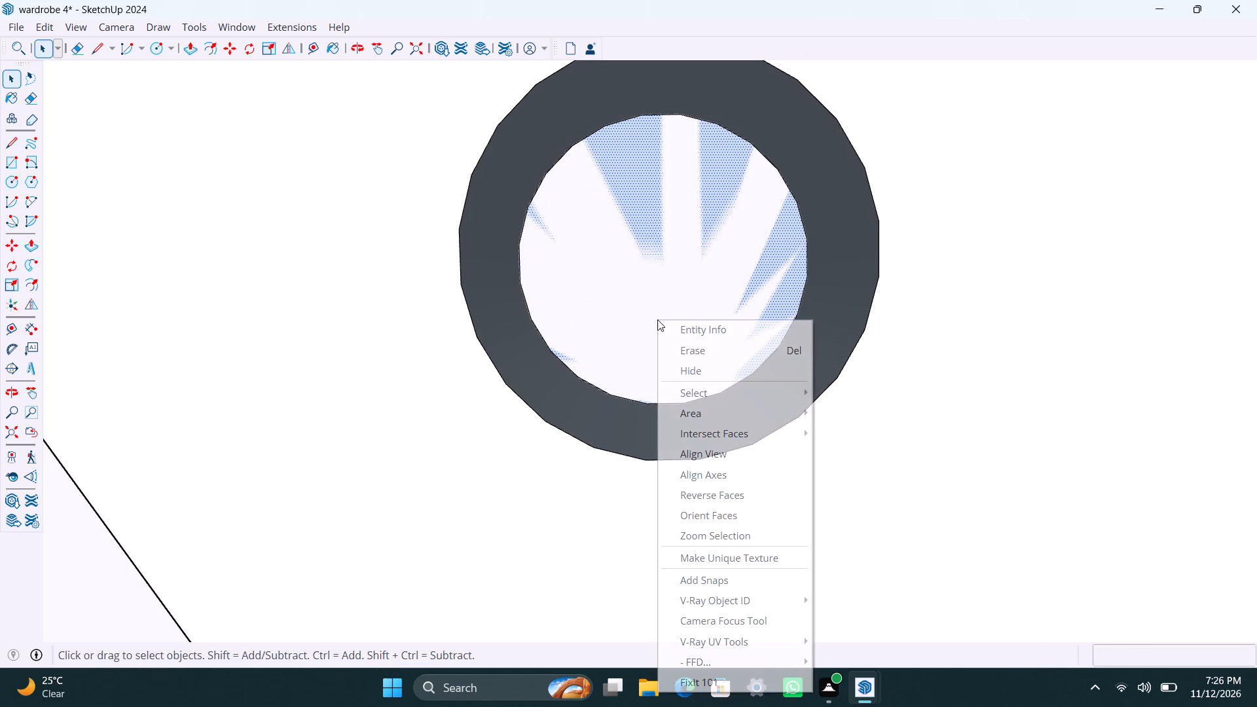
click(727, 503)
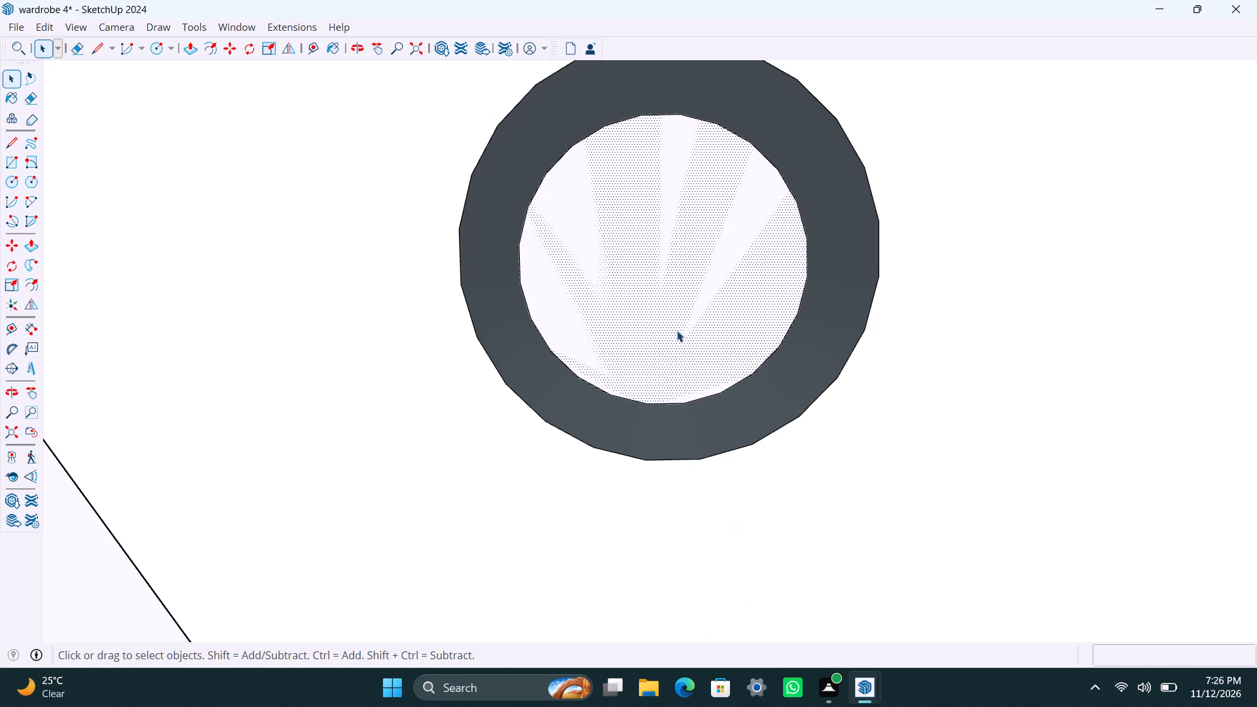
Push/Pull the circular face 6" down the hole until it is flush with the ceiling's underside.
click(677, 331)
key(p)
click(678, 330)
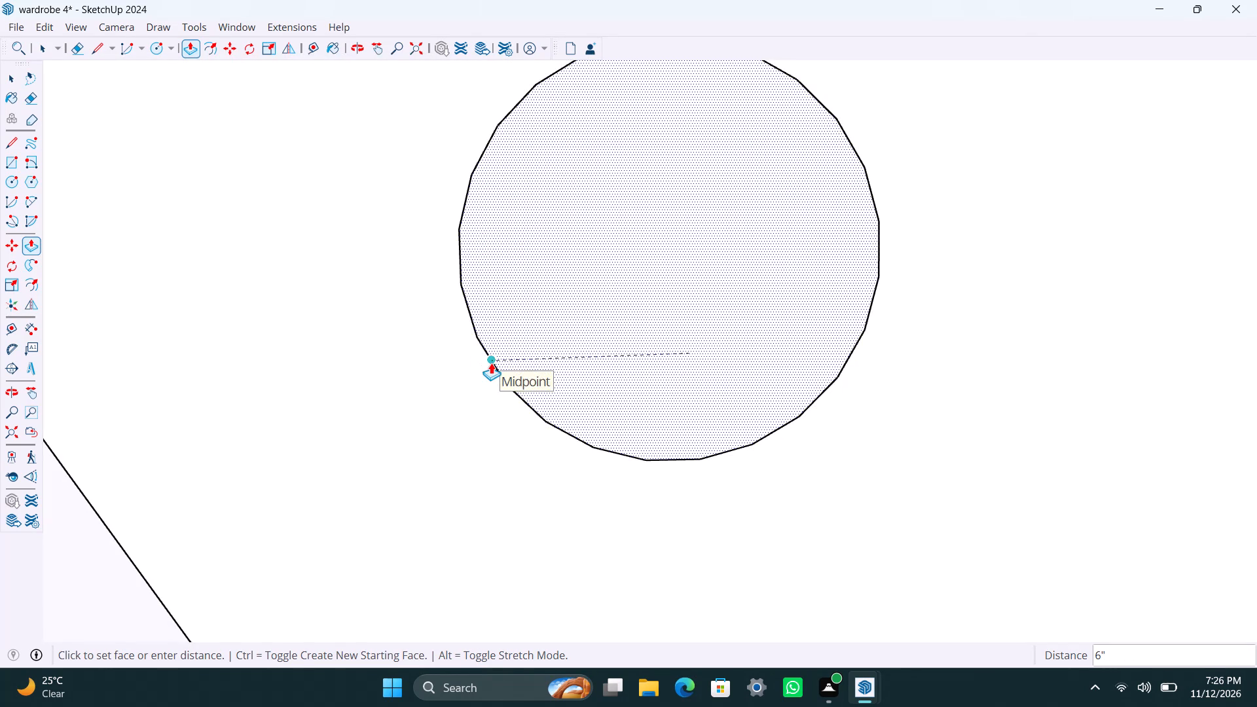
click(491, 363)
Offset this downlight circle's edge outward by 0.5" to form a surrounding ring.
key(space)
click(498, 374)
key(f)
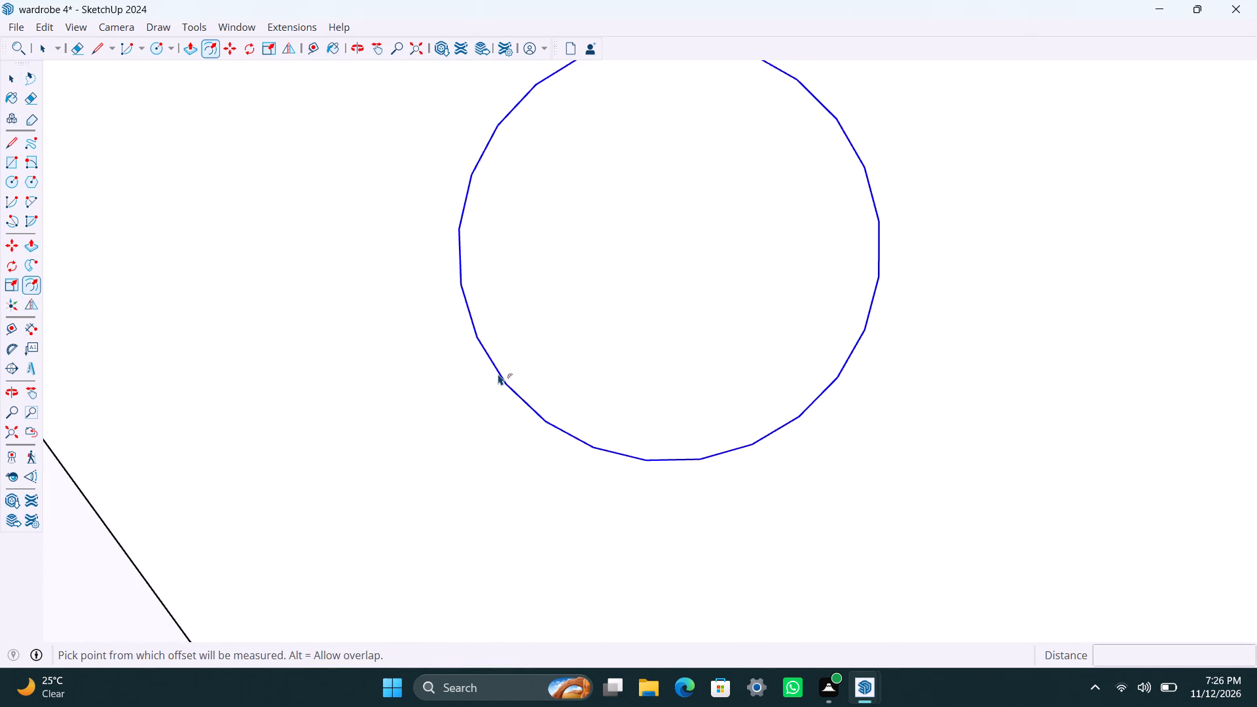
click(498, 374)
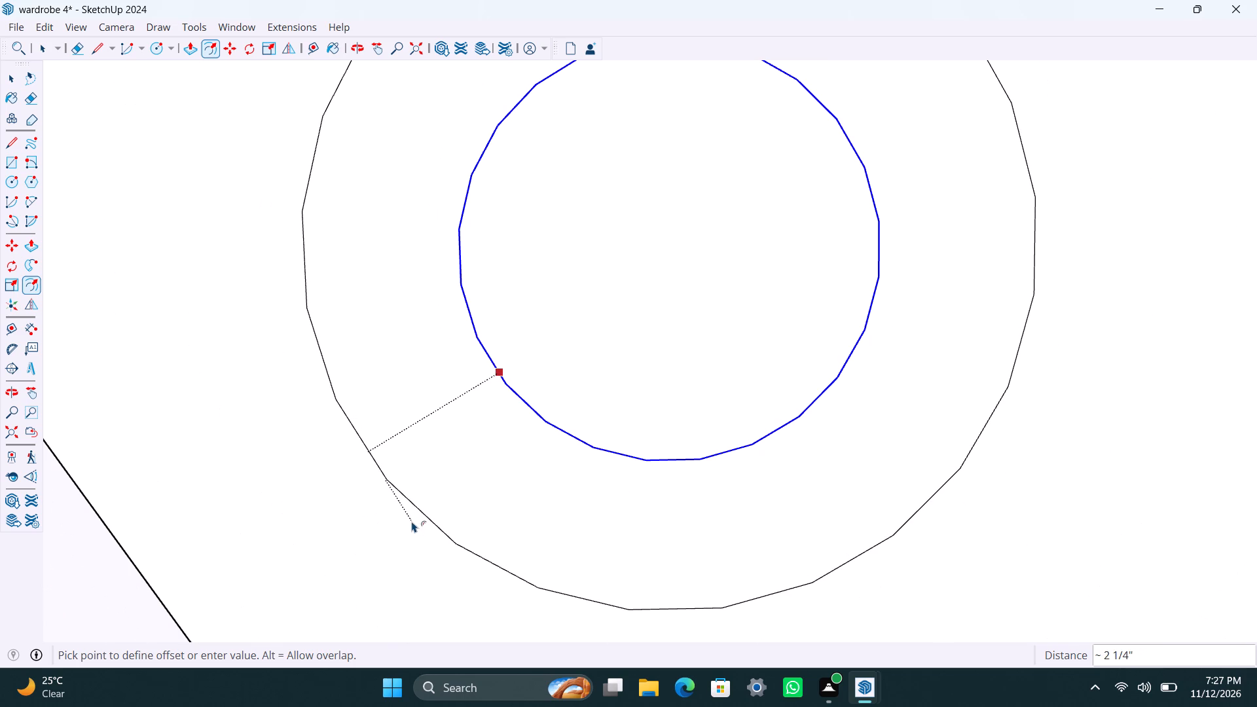
text(0.5")
key(Return)
key(space)
Extrude the ring around this downlight 0.5" out from the ceiling's underside as a raised trim.
click(566, 463)
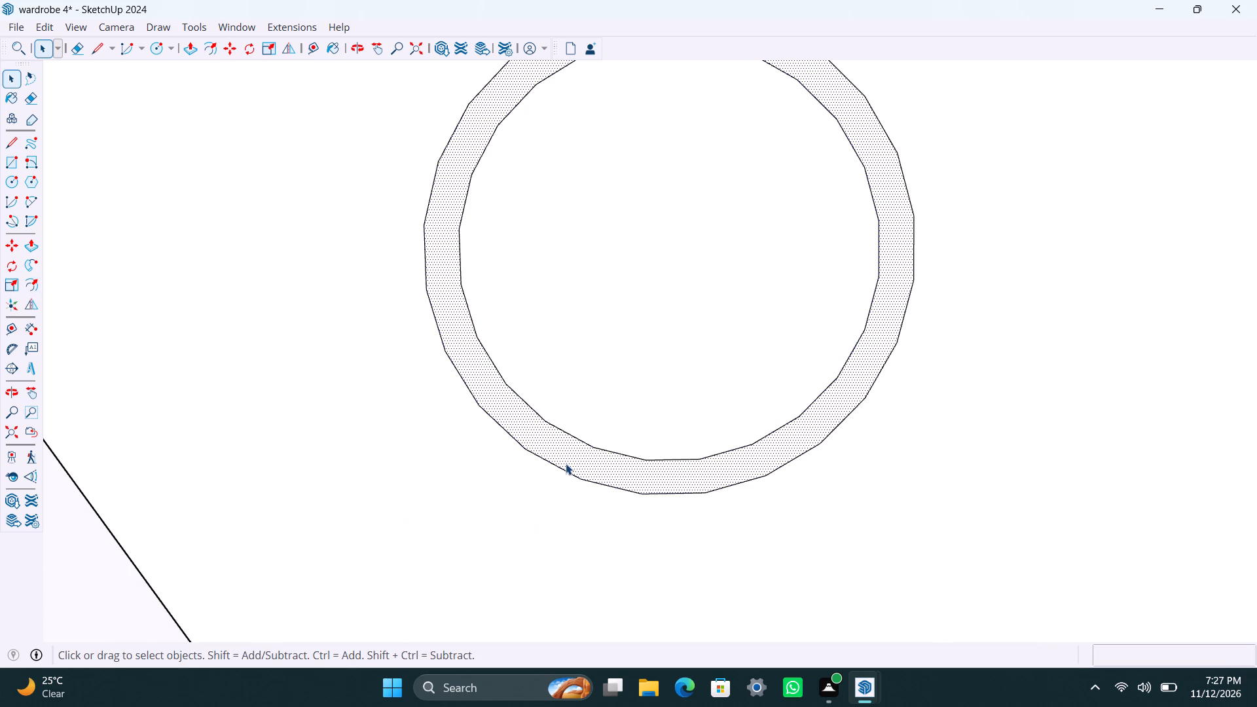
key(p)
click(566, 463)
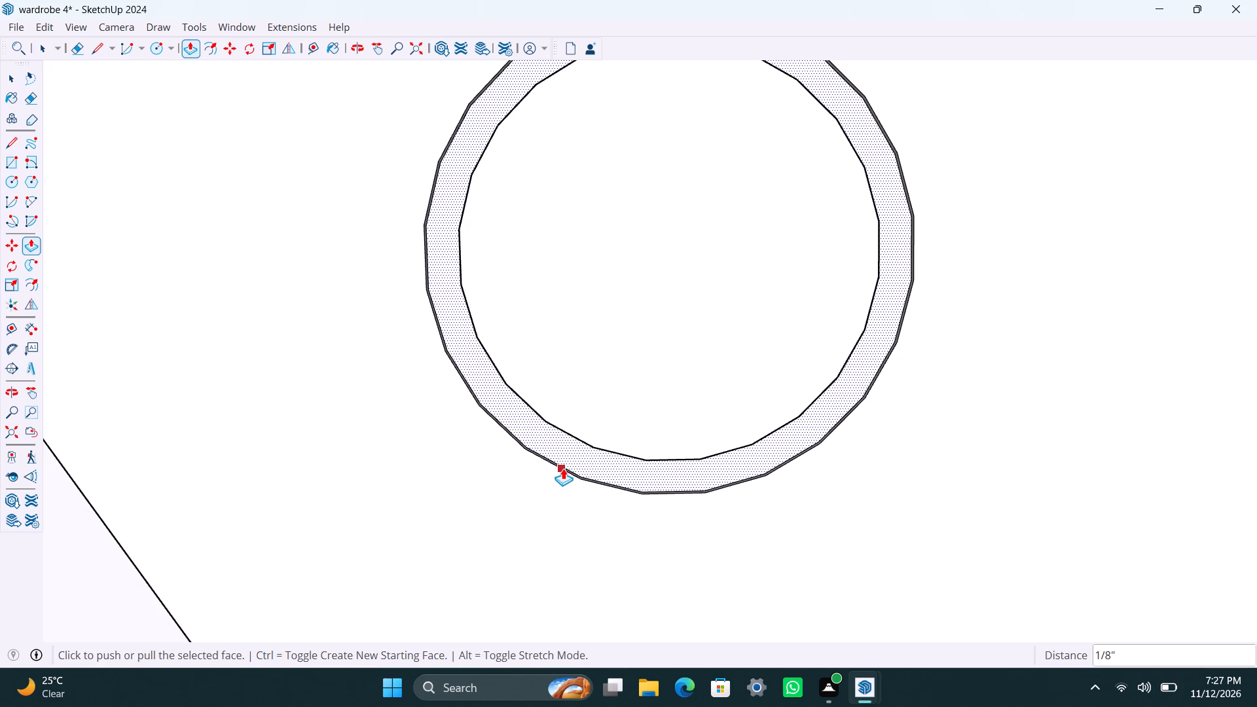
key(ctrl+z)
click(569, 453)
key(ctrl+z)
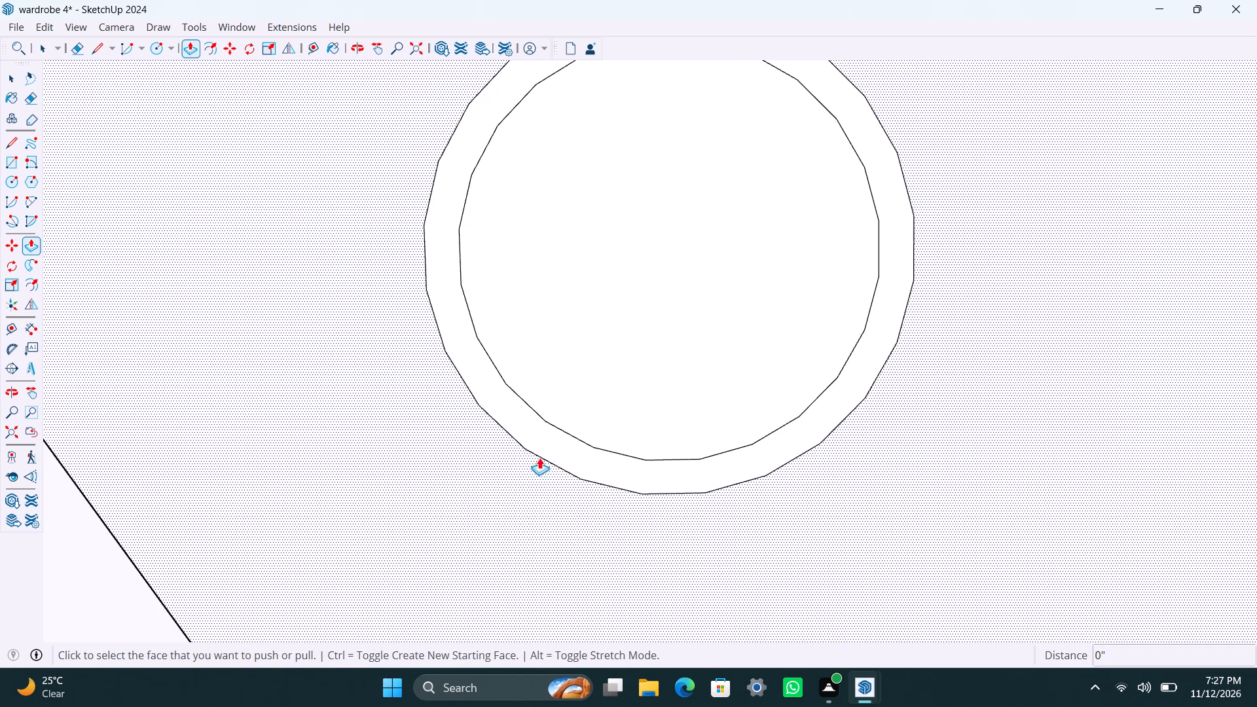
click(556, 440)
text(0.5")
key(Return)
key(space)
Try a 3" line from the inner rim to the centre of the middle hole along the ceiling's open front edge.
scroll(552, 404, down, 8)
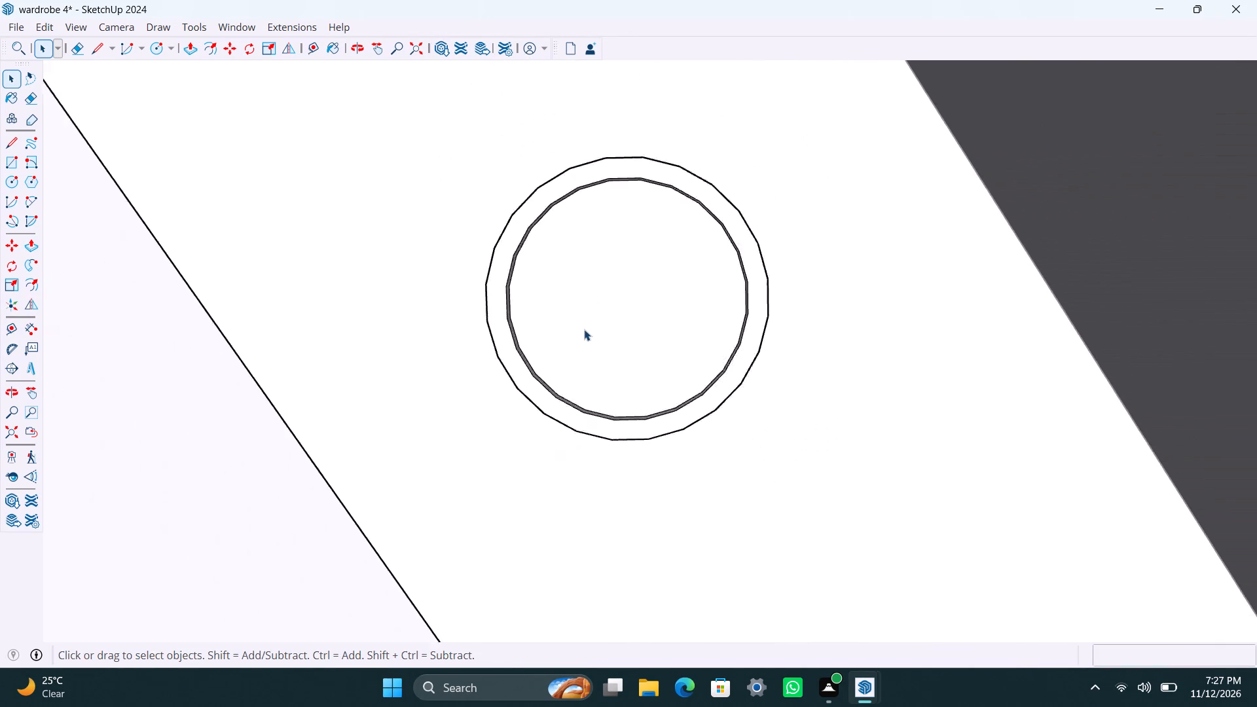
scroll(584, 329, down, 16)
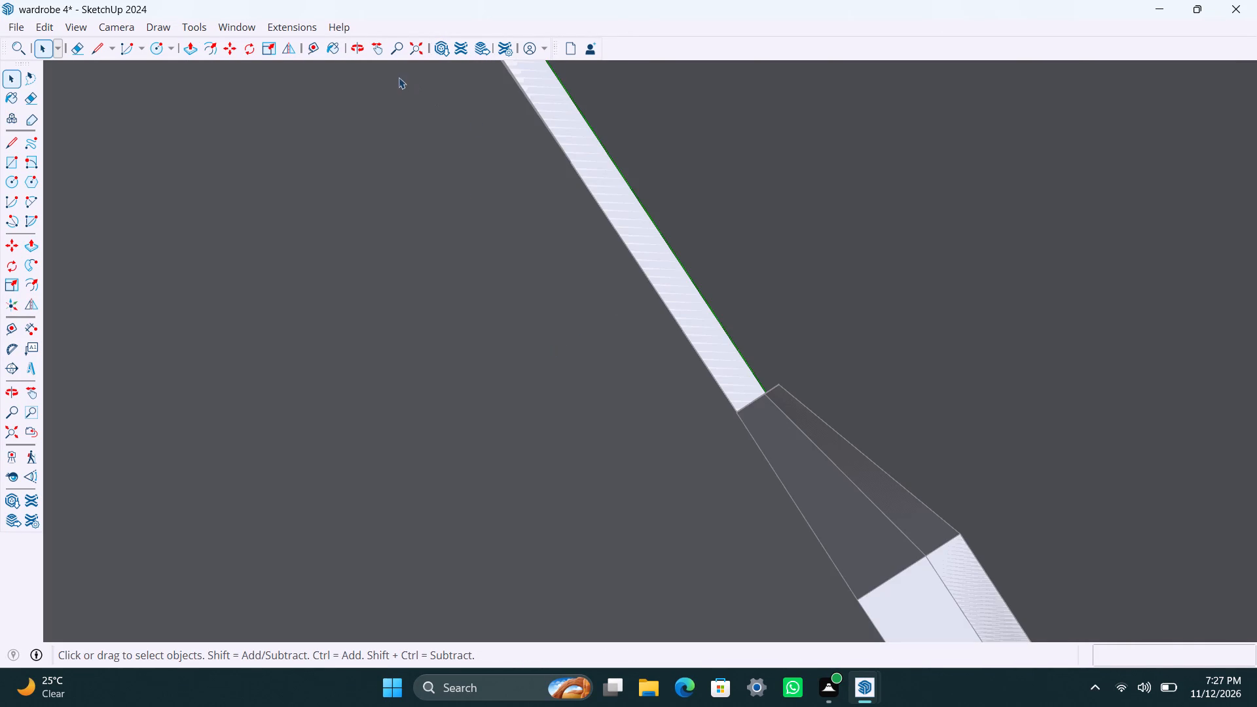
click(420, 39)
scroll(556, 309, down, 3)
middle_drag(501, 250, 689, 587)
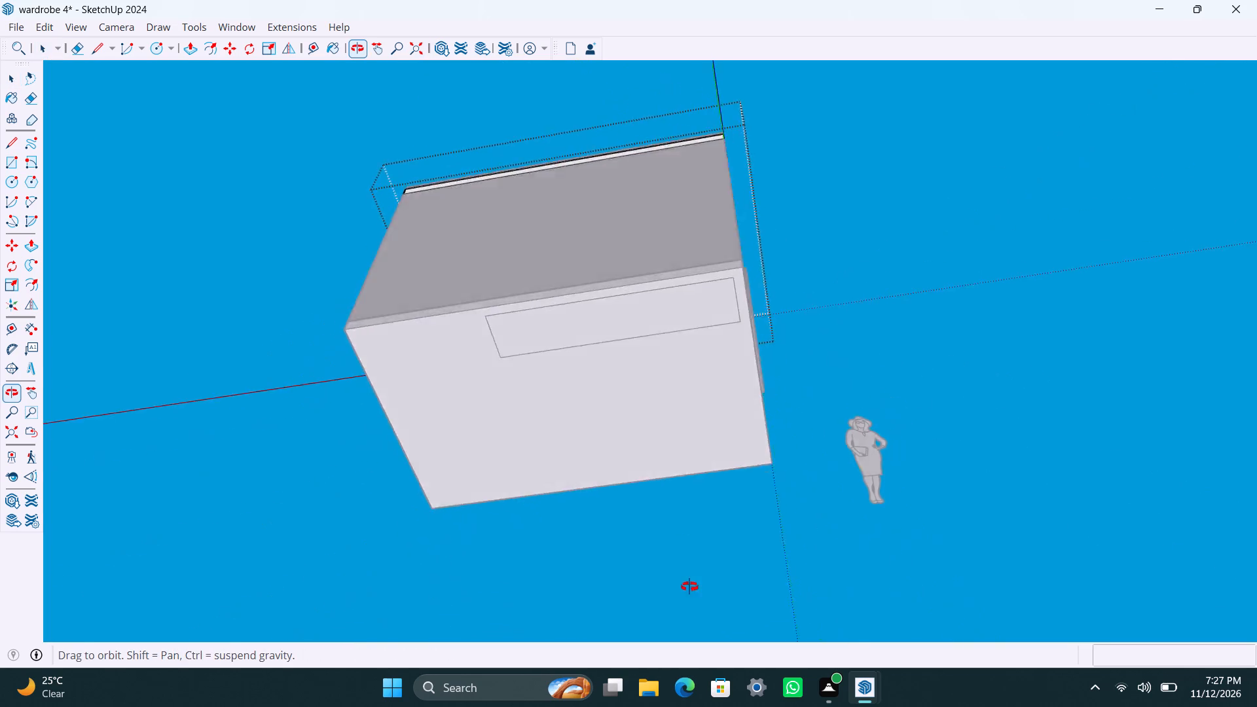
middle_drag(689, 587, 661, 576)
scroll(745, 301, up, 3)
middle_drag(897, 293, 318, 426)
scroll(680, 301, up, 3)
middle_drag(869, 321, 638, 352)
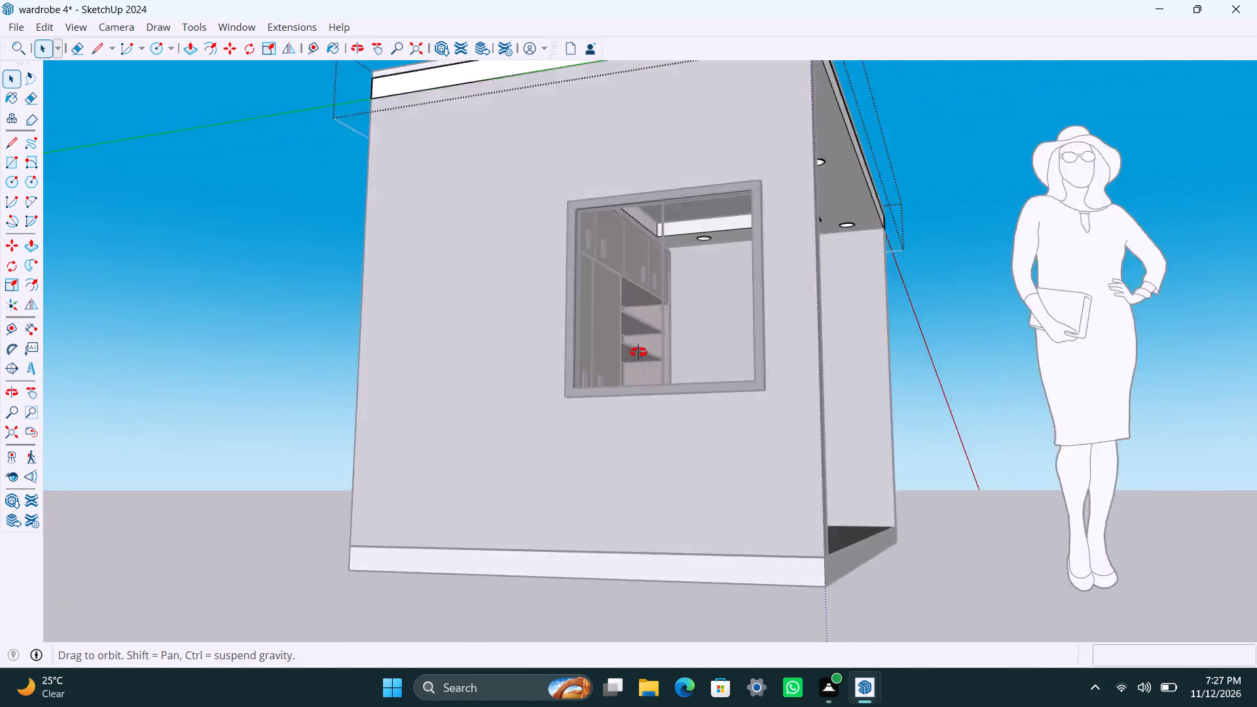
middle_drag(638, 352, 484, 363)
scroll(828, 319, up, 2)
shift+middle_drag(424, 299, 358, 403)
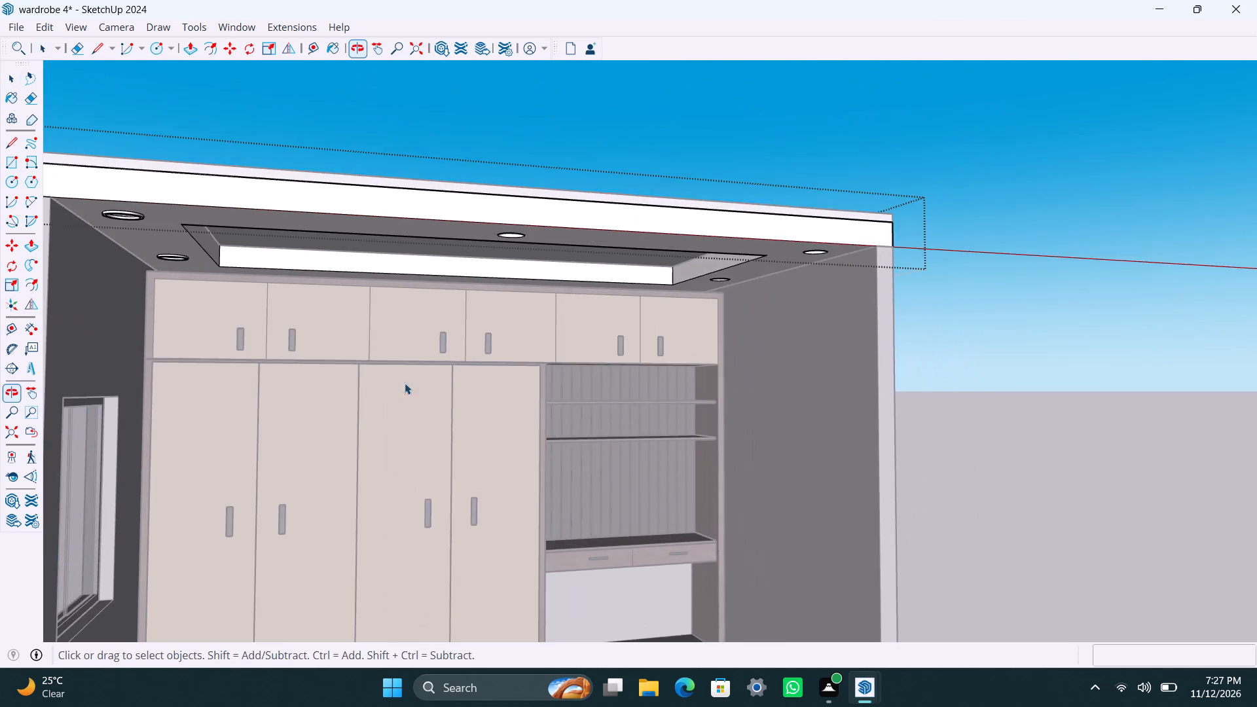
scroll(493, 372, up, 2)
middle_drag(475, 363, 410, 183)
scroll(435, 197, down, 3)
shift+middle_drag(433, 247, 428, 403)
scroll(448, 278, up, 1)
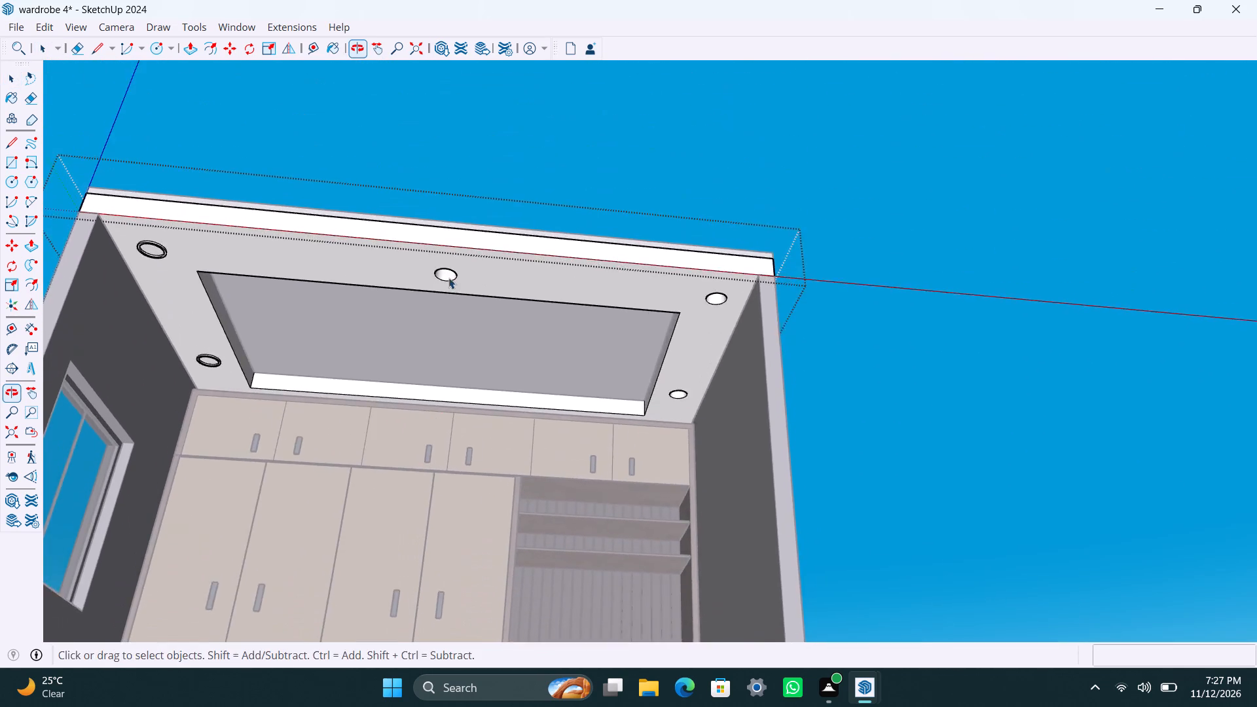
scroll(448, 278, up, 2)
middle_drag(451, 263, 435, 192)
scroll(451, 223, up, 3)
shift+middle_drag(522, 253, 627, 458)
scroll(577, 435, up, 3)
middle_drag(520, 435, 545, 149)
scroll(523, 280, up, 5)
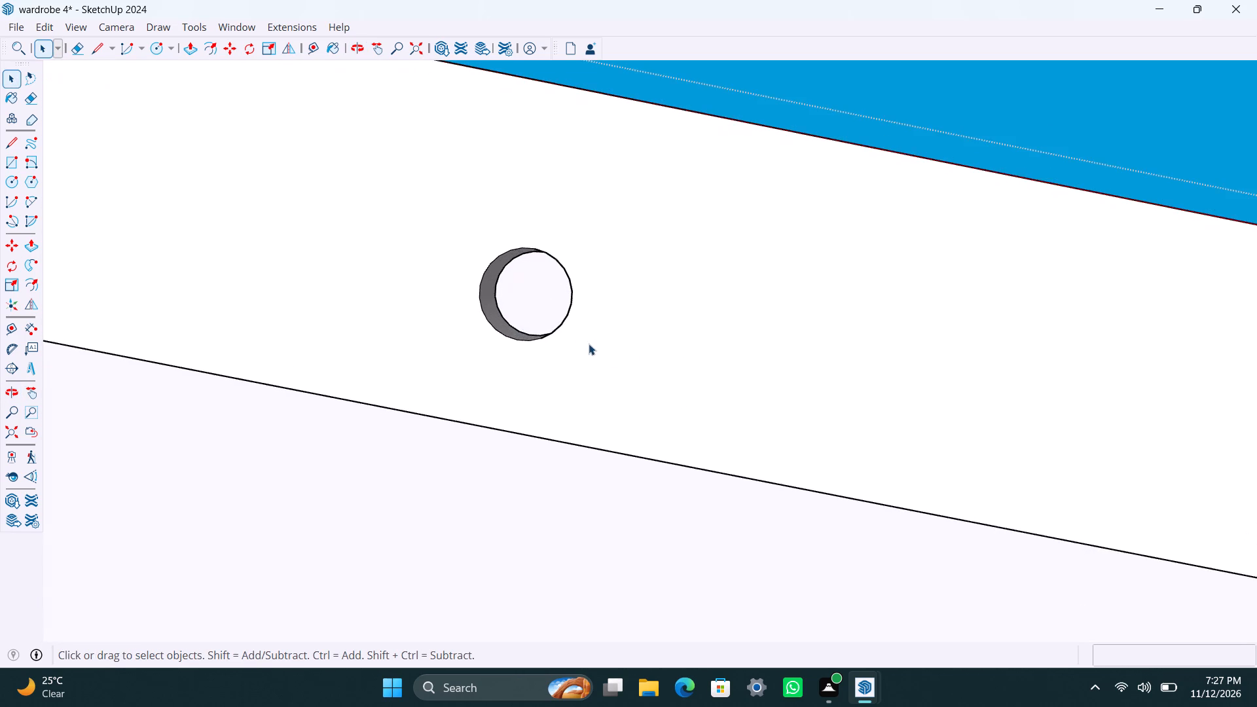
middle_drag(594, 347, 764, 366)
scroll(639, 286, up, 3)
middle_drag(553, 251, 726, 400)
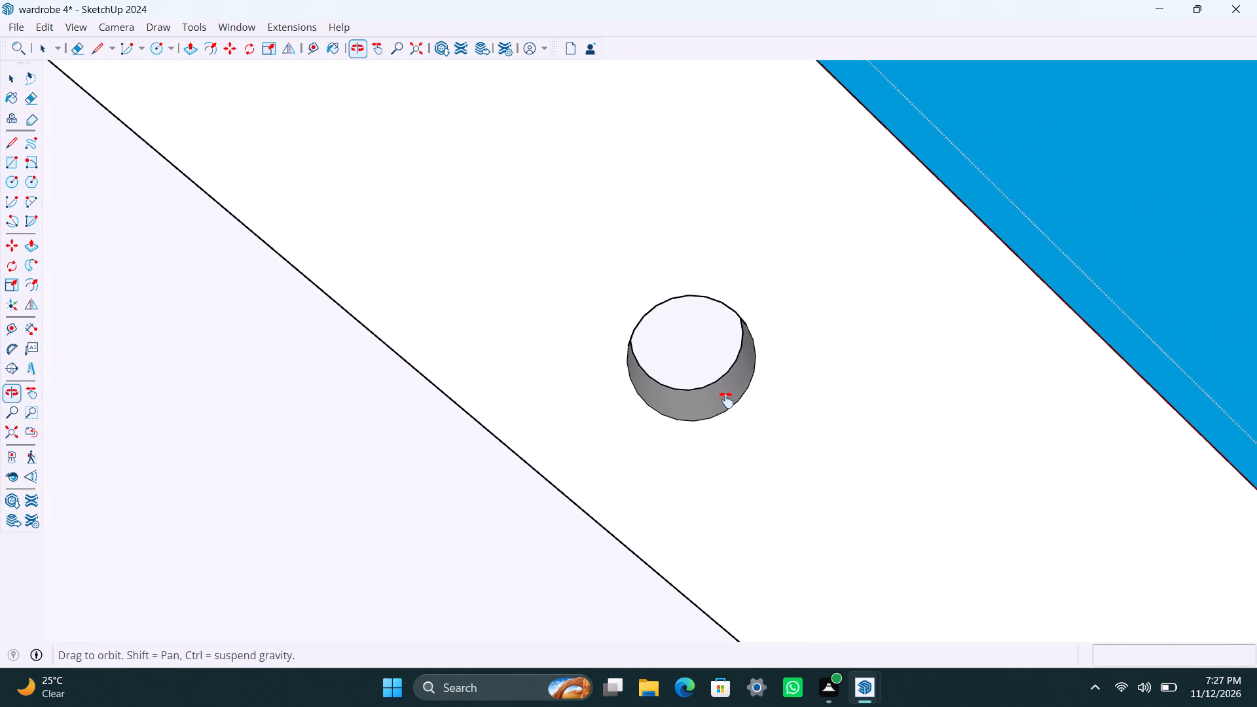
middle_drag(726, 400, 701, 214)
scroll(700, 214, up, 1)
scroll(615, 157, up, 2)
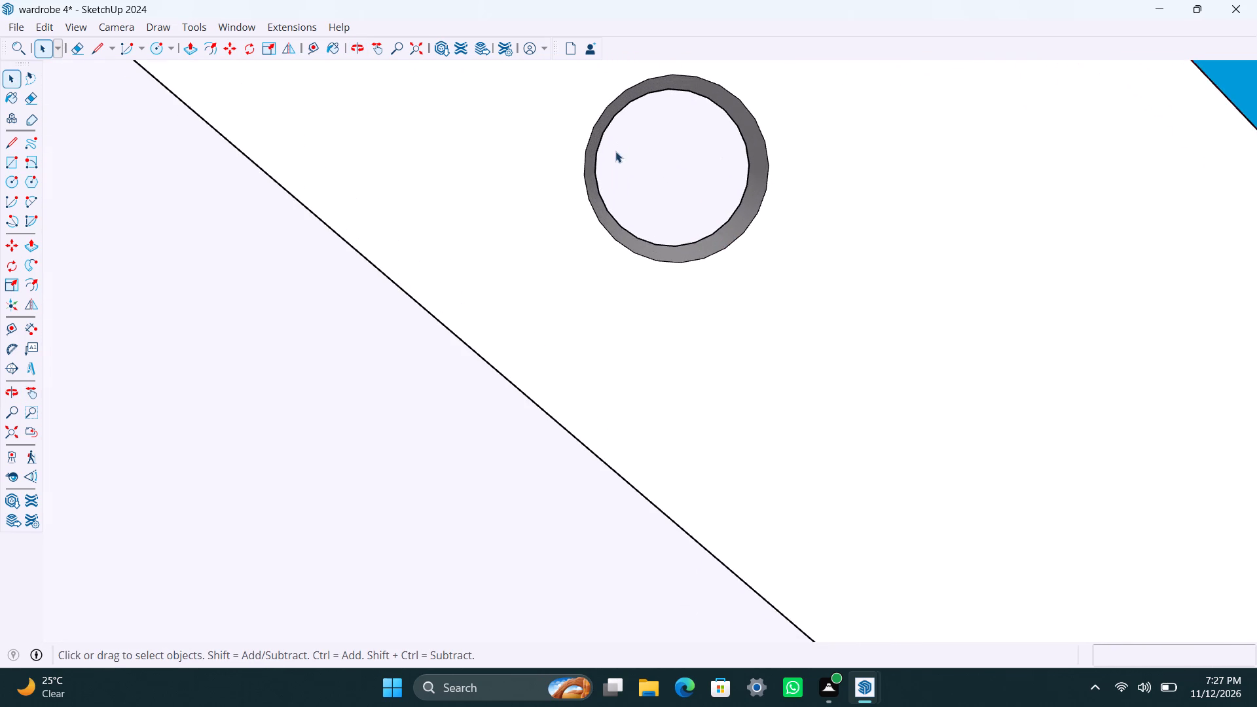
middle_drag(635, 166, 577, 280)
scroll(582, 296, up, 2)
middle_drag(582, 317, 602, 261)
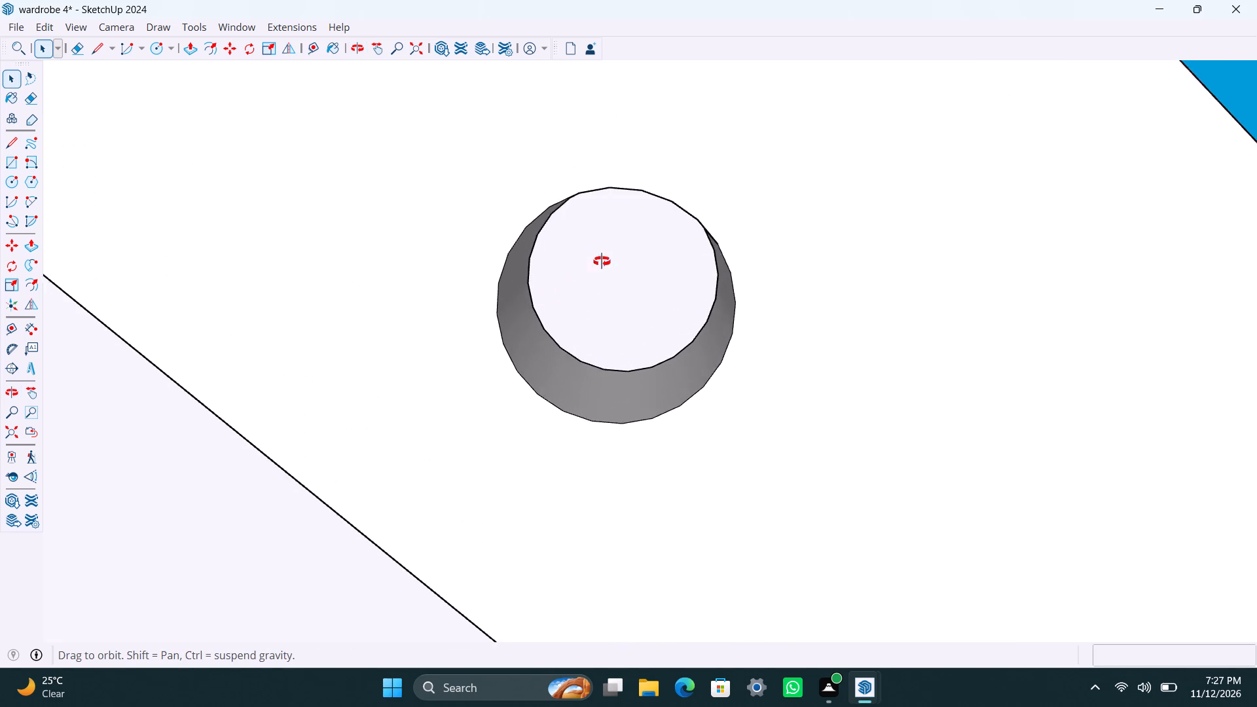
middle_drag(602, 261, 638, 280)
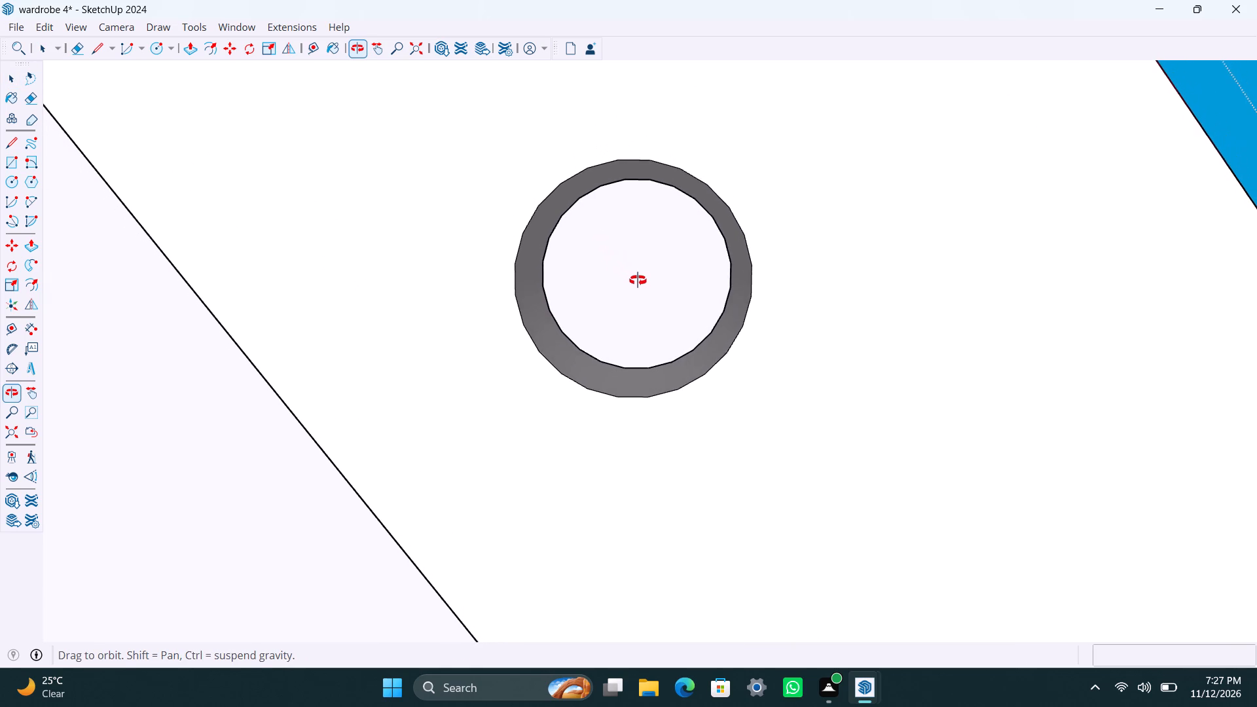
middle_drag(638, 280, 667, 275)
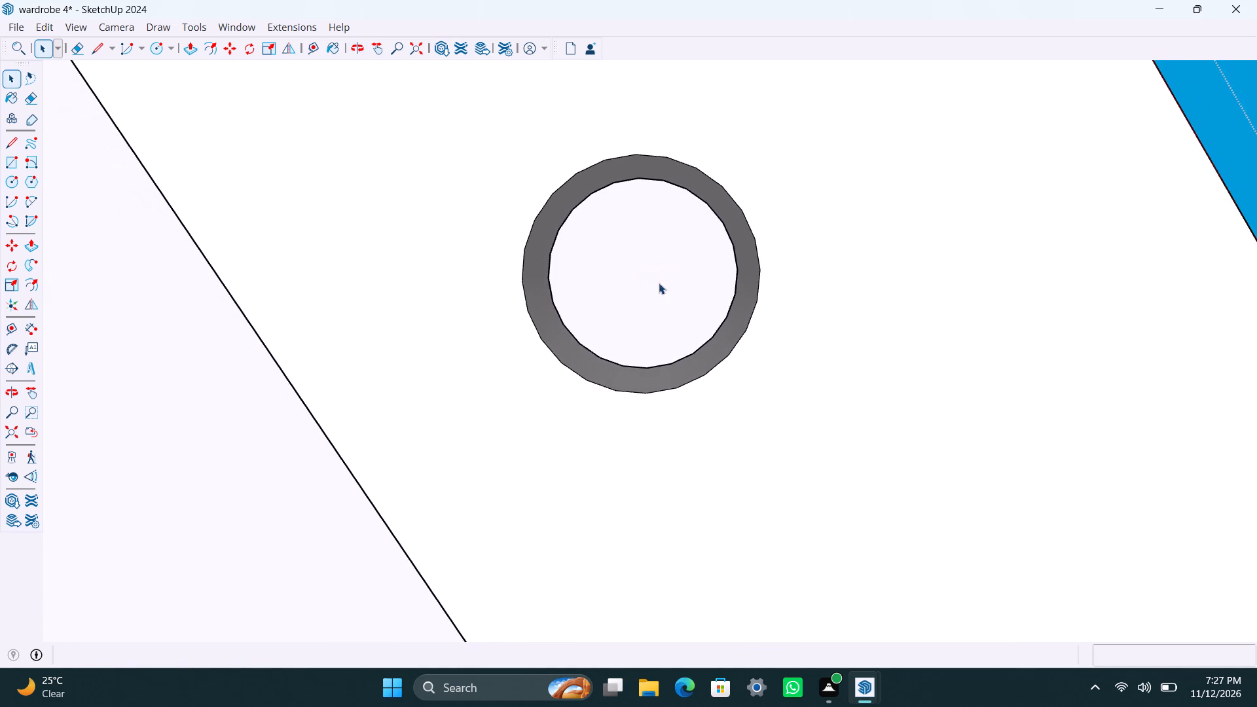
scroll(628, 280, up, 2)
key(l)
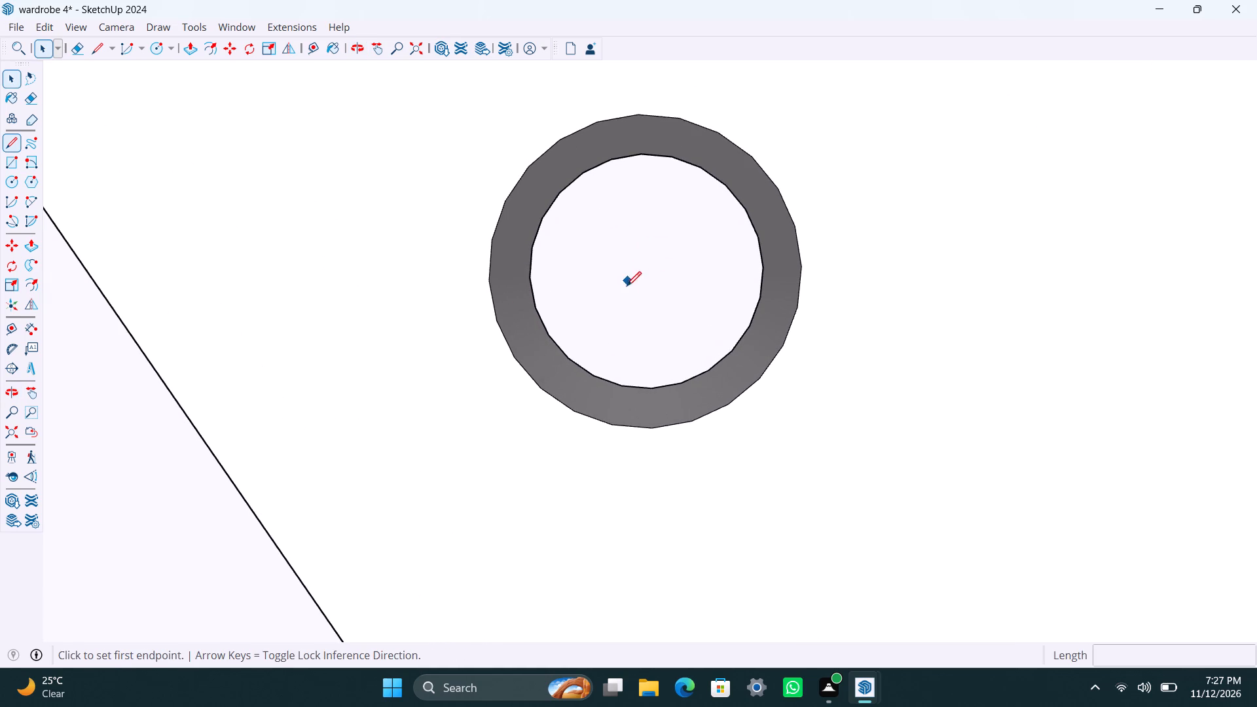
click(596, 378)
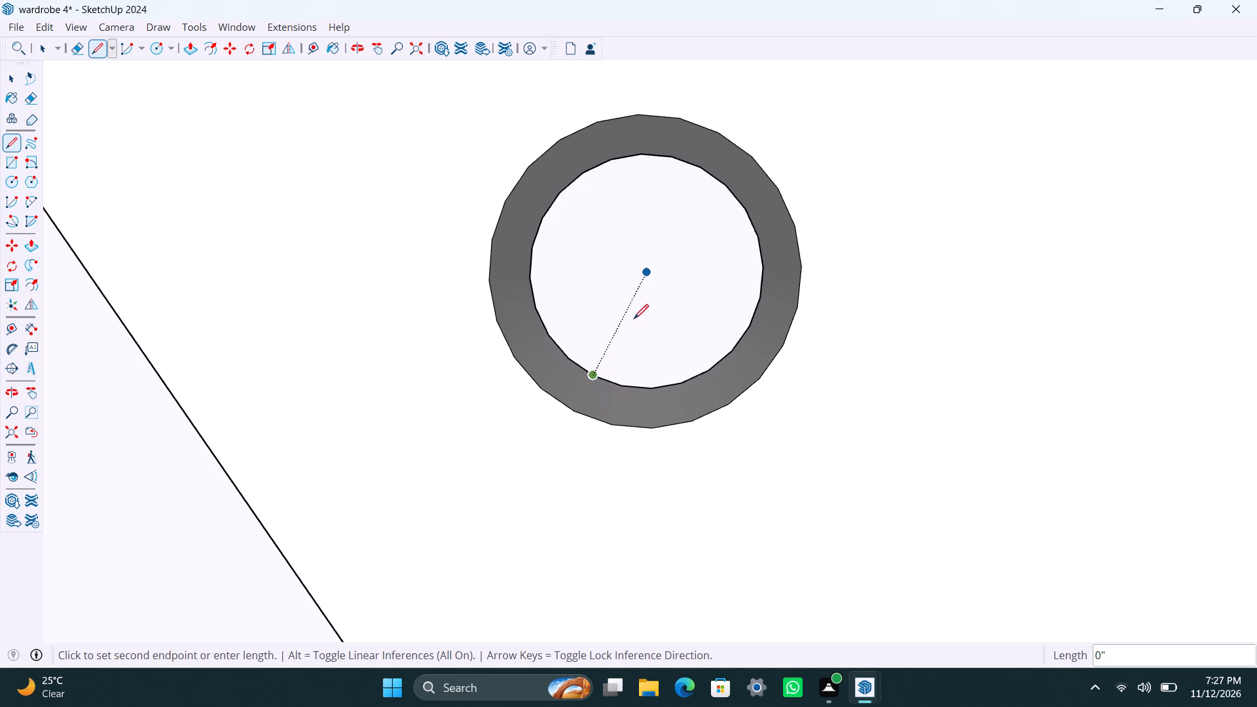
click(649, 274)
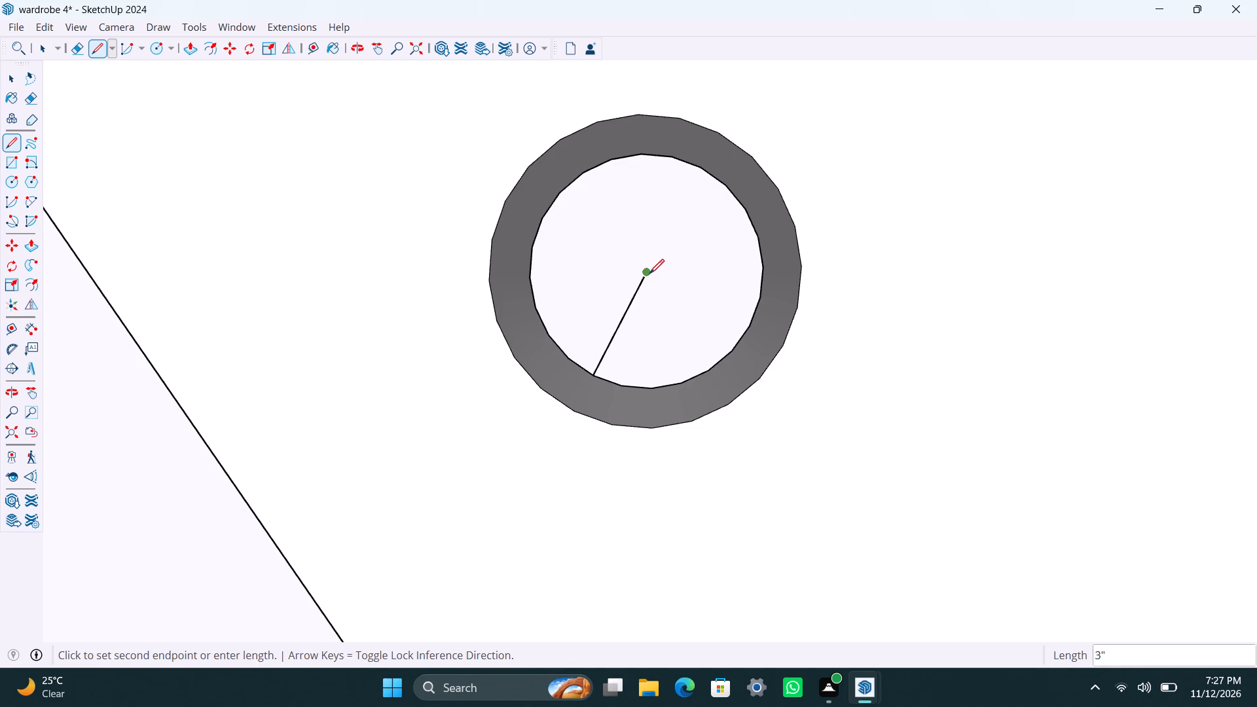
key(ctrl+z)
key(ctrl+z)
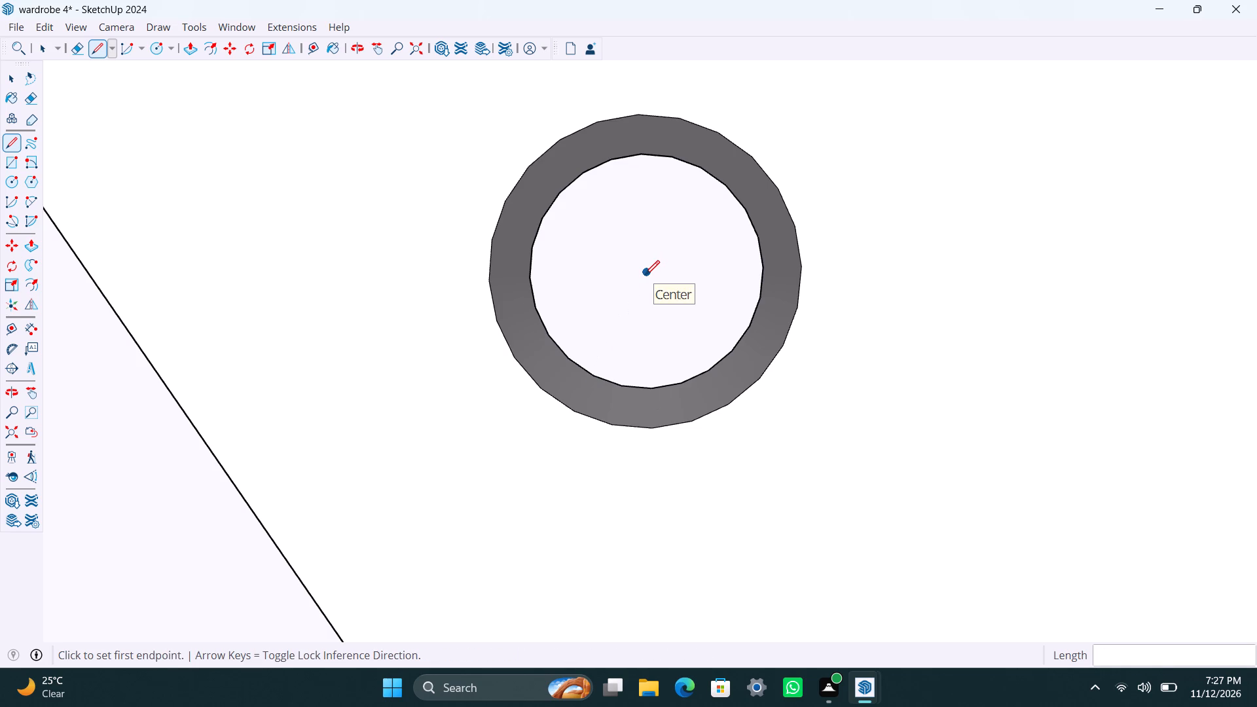
Draw a 3" radius circle centred on the middle hole's inner rim to close it with a face.
key(c)
click(645, 275)
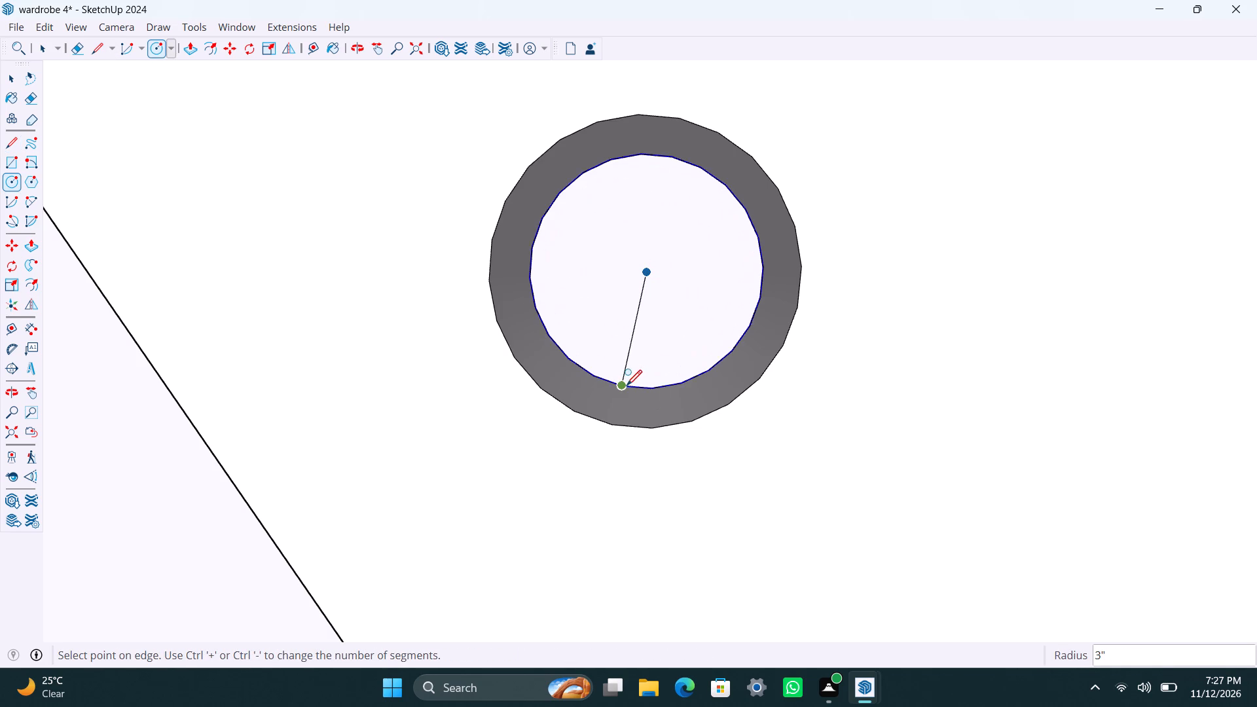
click(627, 384)
Reverse the new circular face inside this middle ceiling hole.
key(space)
right_click(597, 345)
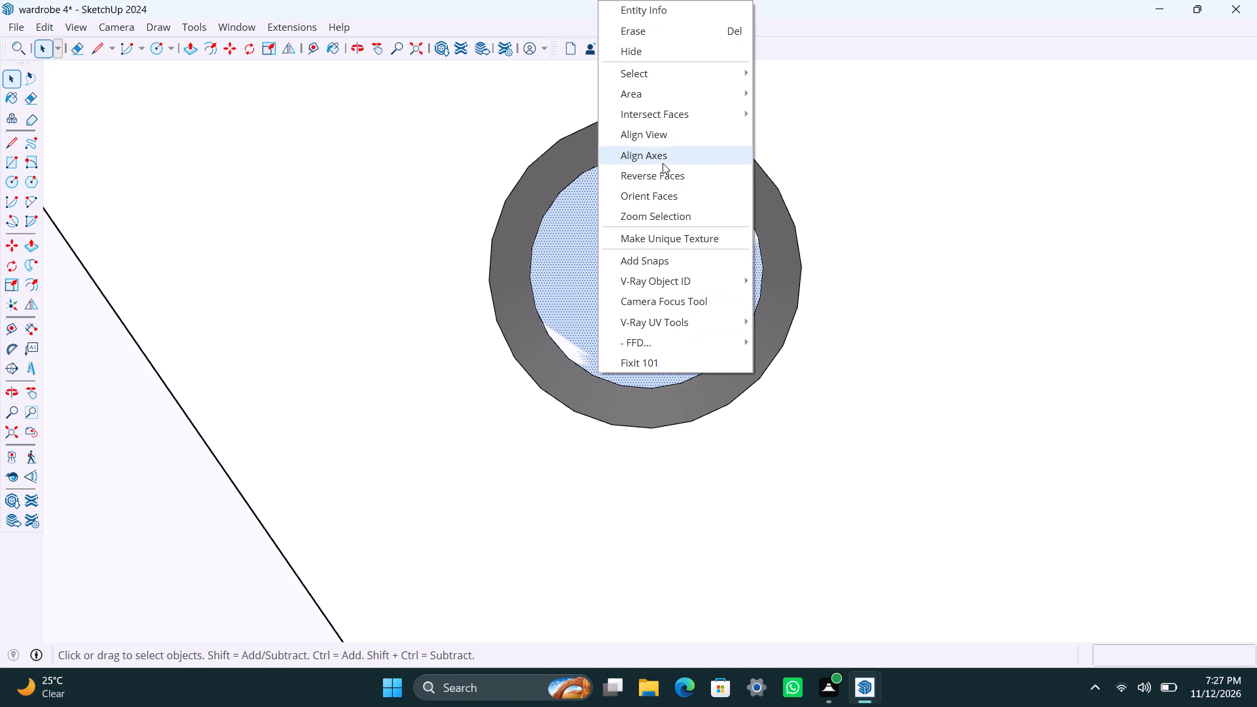
click(661, 172)
Push/Pull the circular face 6" down the hole until it is flush with the ceiling's underside.
click(619, 329)
key(p)
click(621, 332)
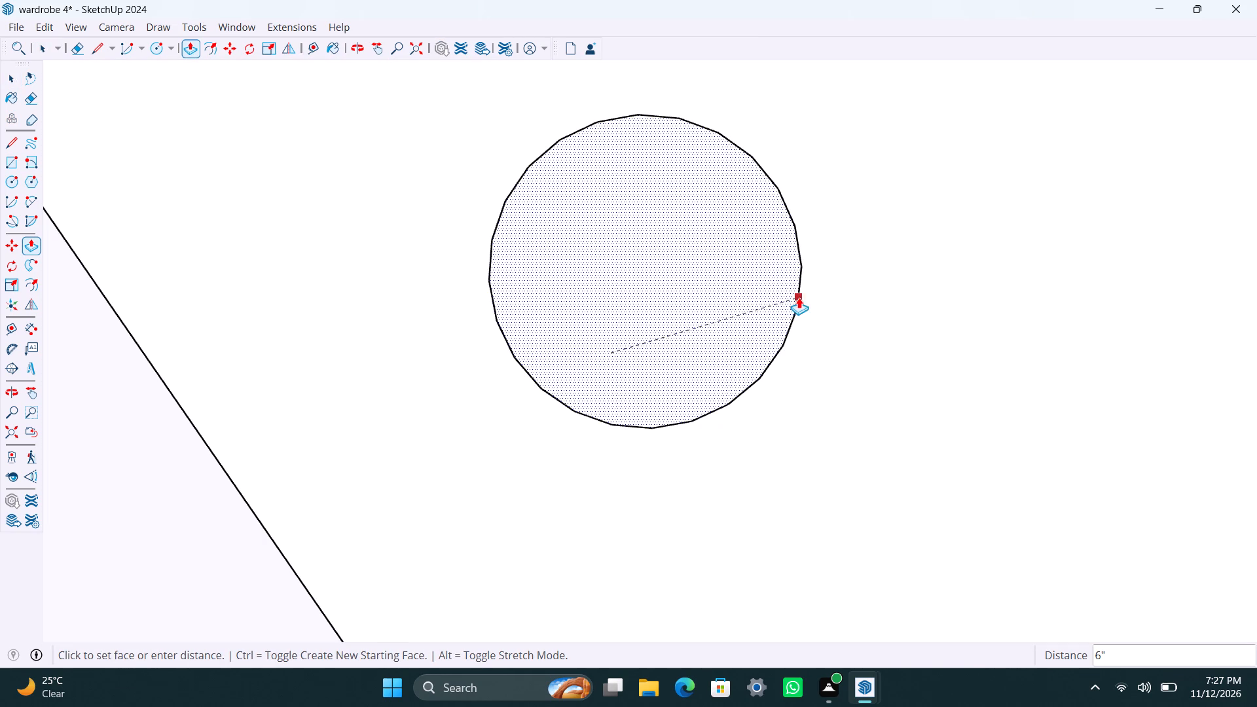
click(800, 297)
key(space)
Offset the middle downlight circle's edge outward by 0.5" to form a surrounding ring.
click(596, 416)
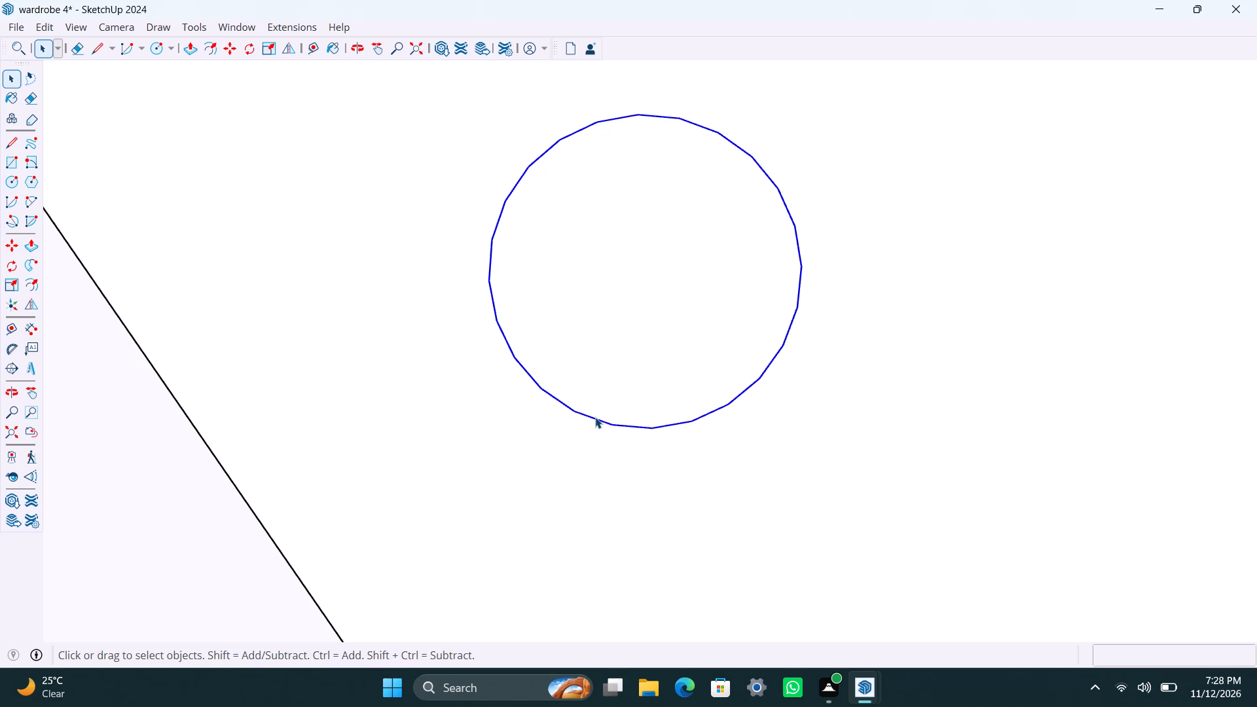
key(c)
key(f)
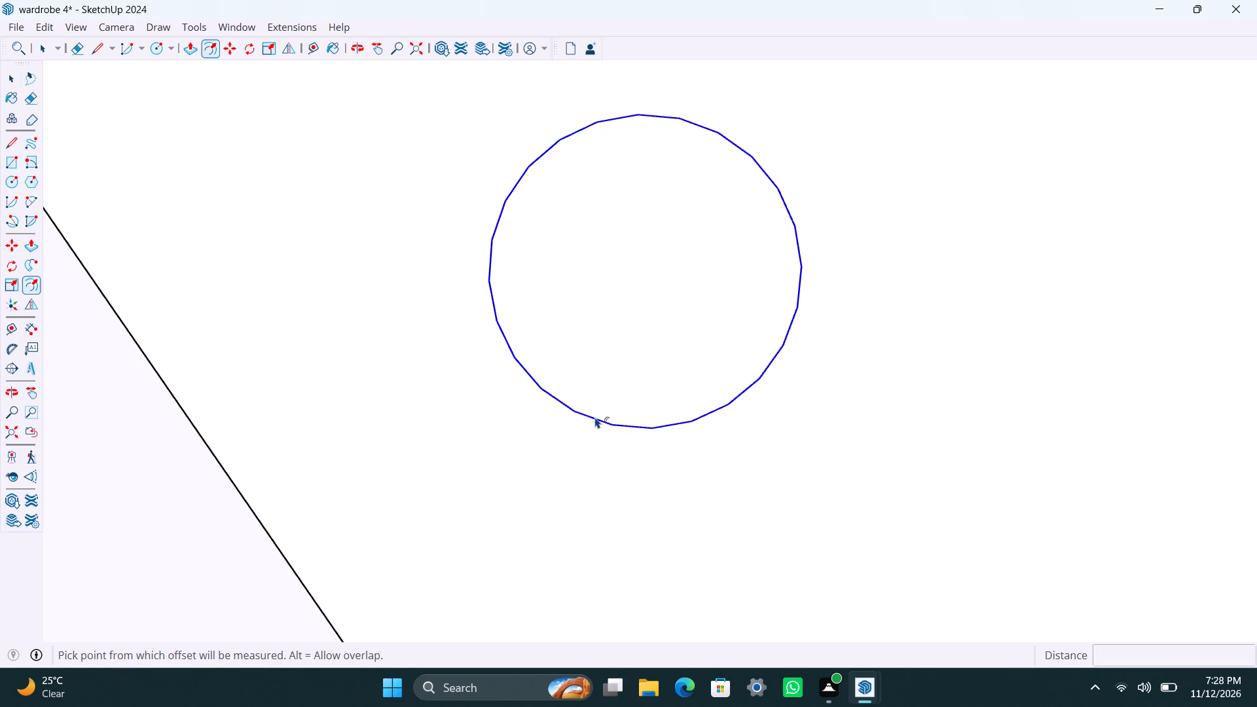
click(595, 417)
text(0.5")
key(Return)
key(space)
Extrude the ring around the middle downlight 0.5" out from the ceiling's underside as a raised trim.
click(582, 431)
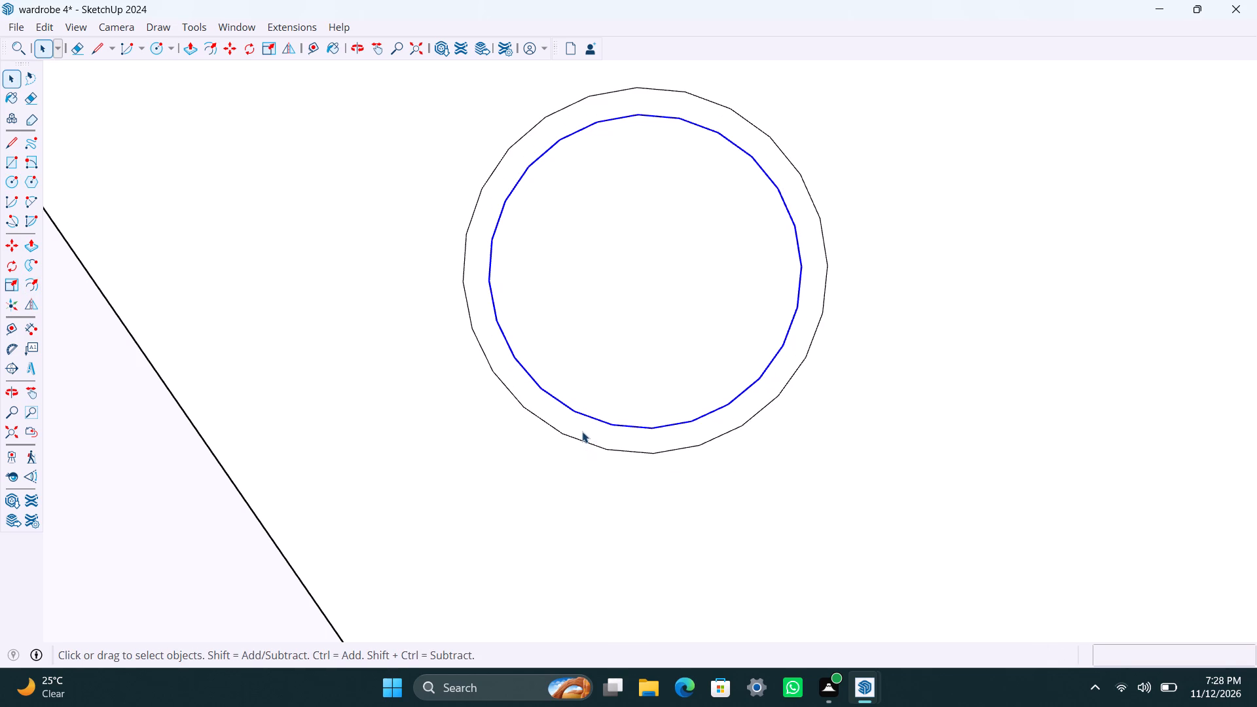
key(p)
click(582, 431)
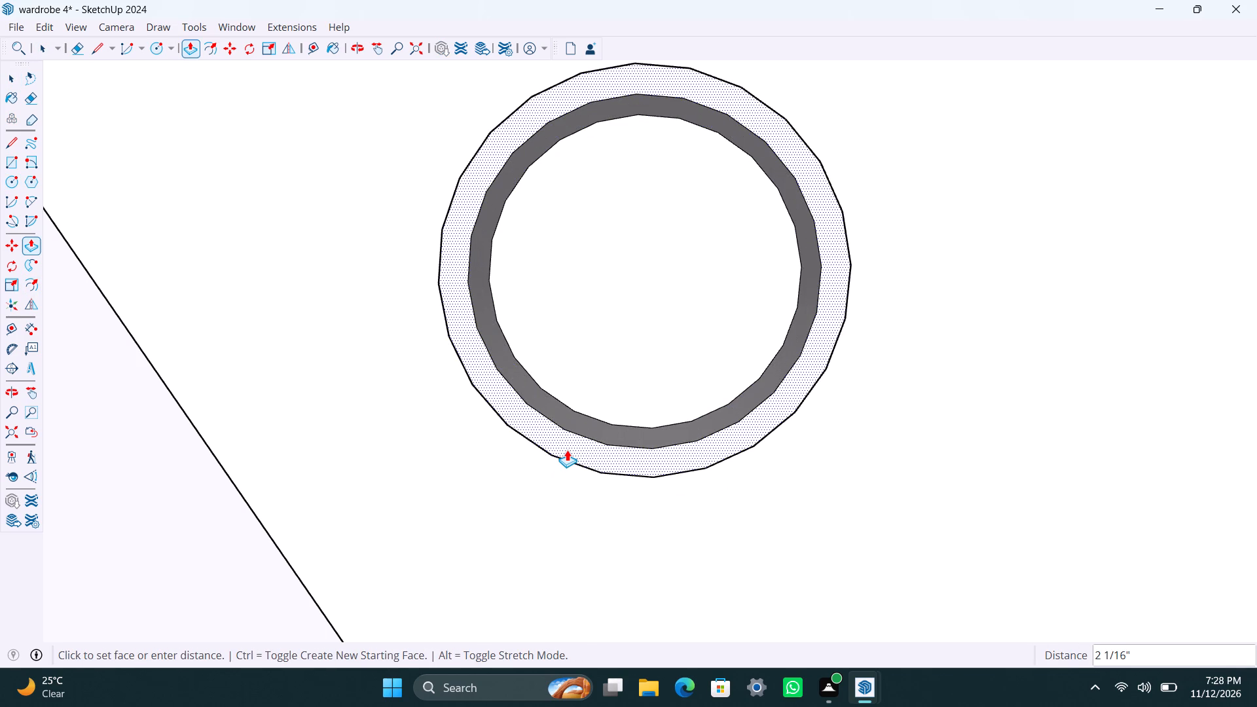
text(0.5")
key(Return)
key(space)
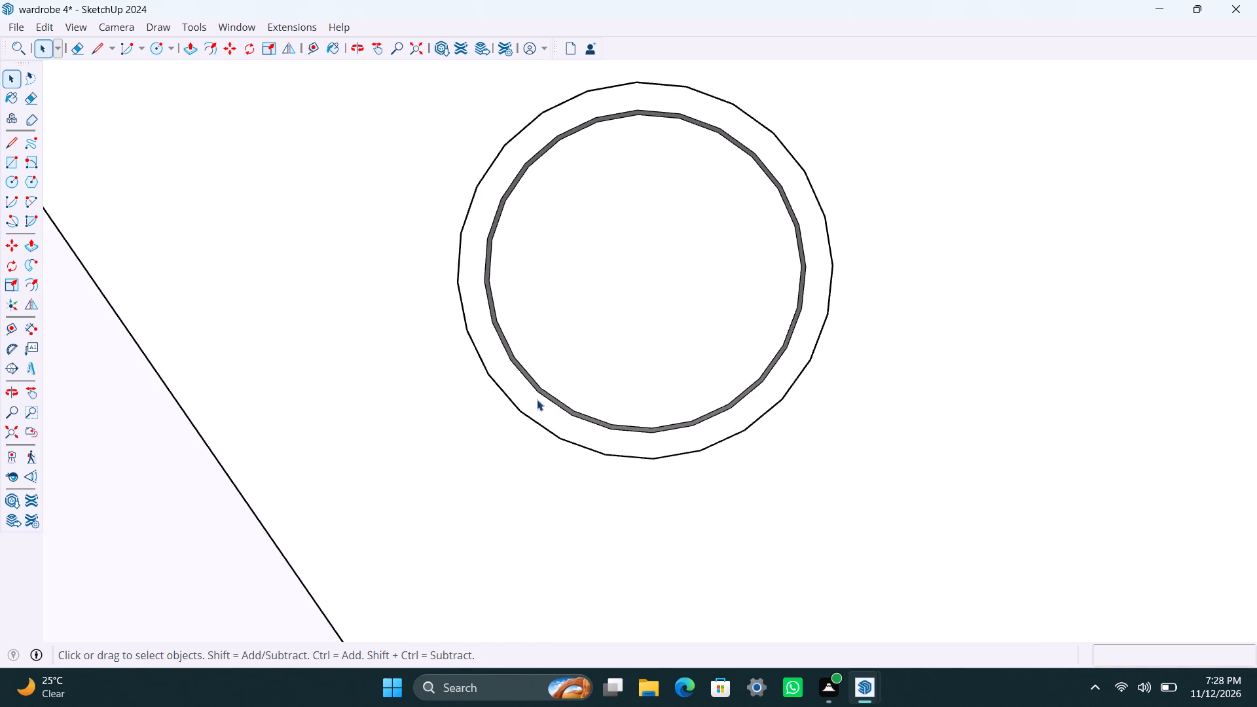
Draw a circle from the centre to the inner rim of the front corner hole beside the wall opposite the window.
scroll(537, 399, down, 20)
scroll(568, 384, down, 9)
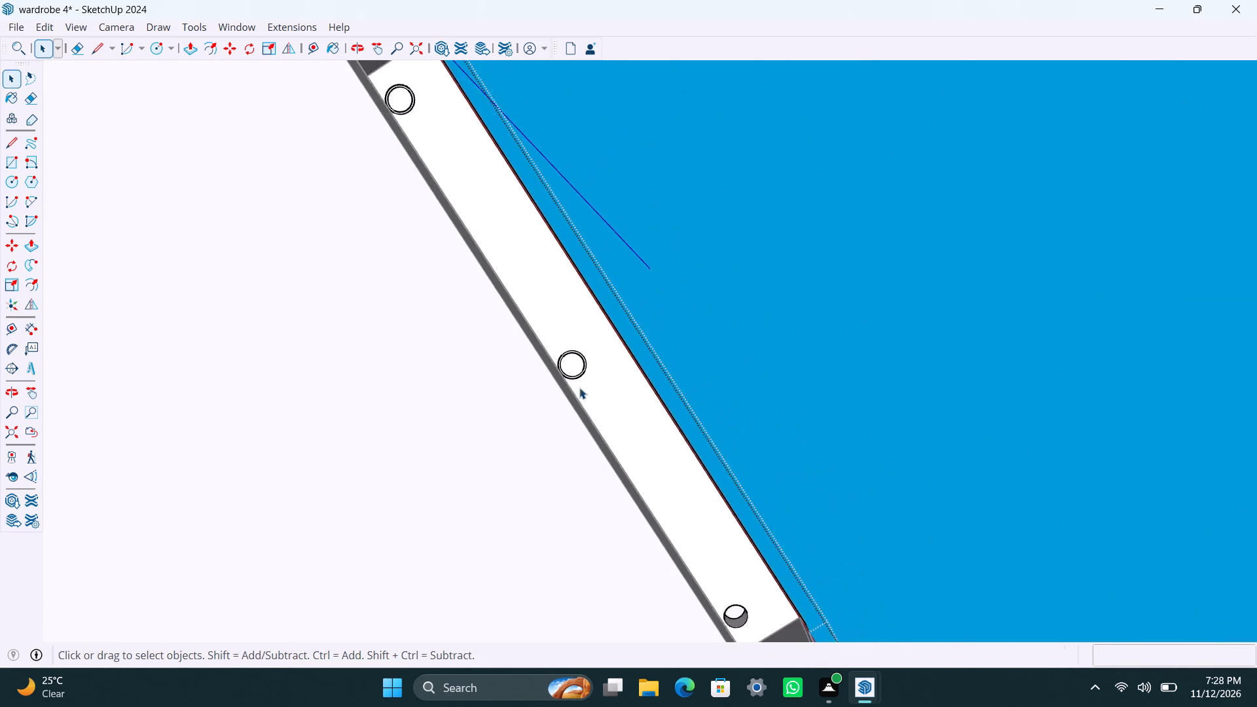
middle_drag(645, 426, 307, 624)
scroll(807, 378, up, 1)
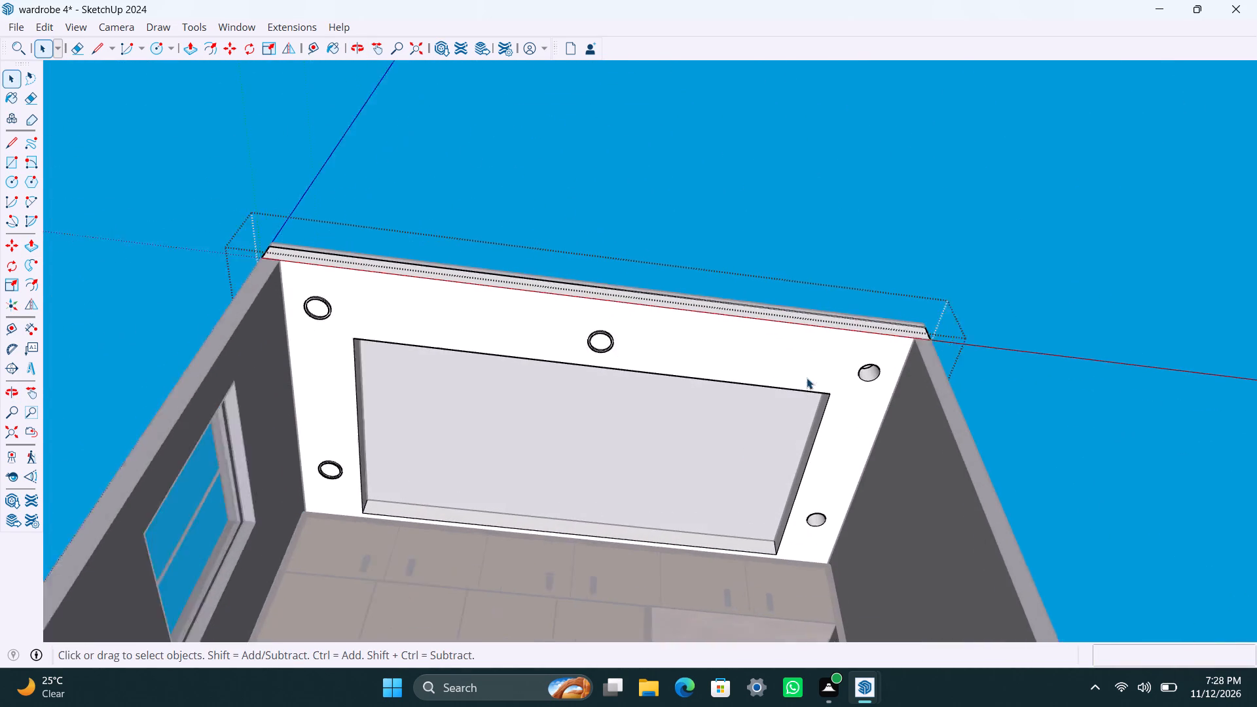
scroll(807, 378, up, 2)
middle_drag(821, 395, 646, 413)
scroll(740, 421, up, 10)
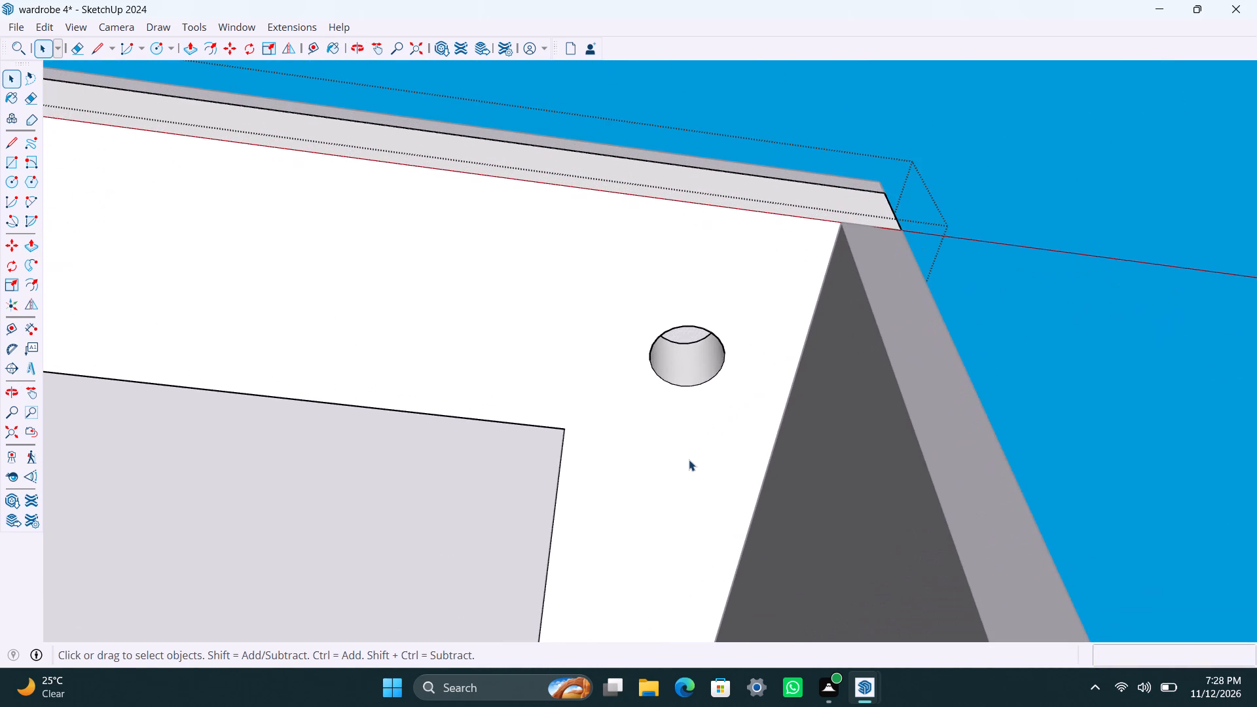
scroll(689, 460, up, 5)
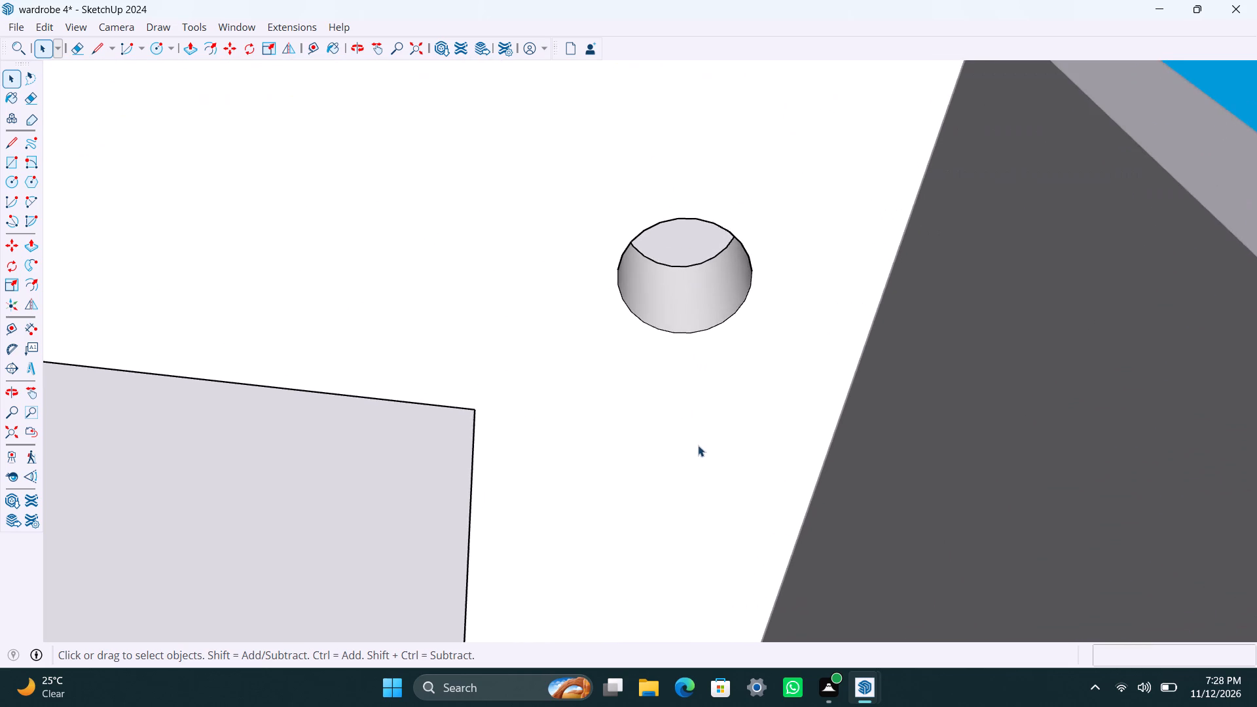
shift+middle_drag(695, 447, 653, 512)
scroll(651, 502, up, 2)
middle_drag(620, 494, 664, 284)
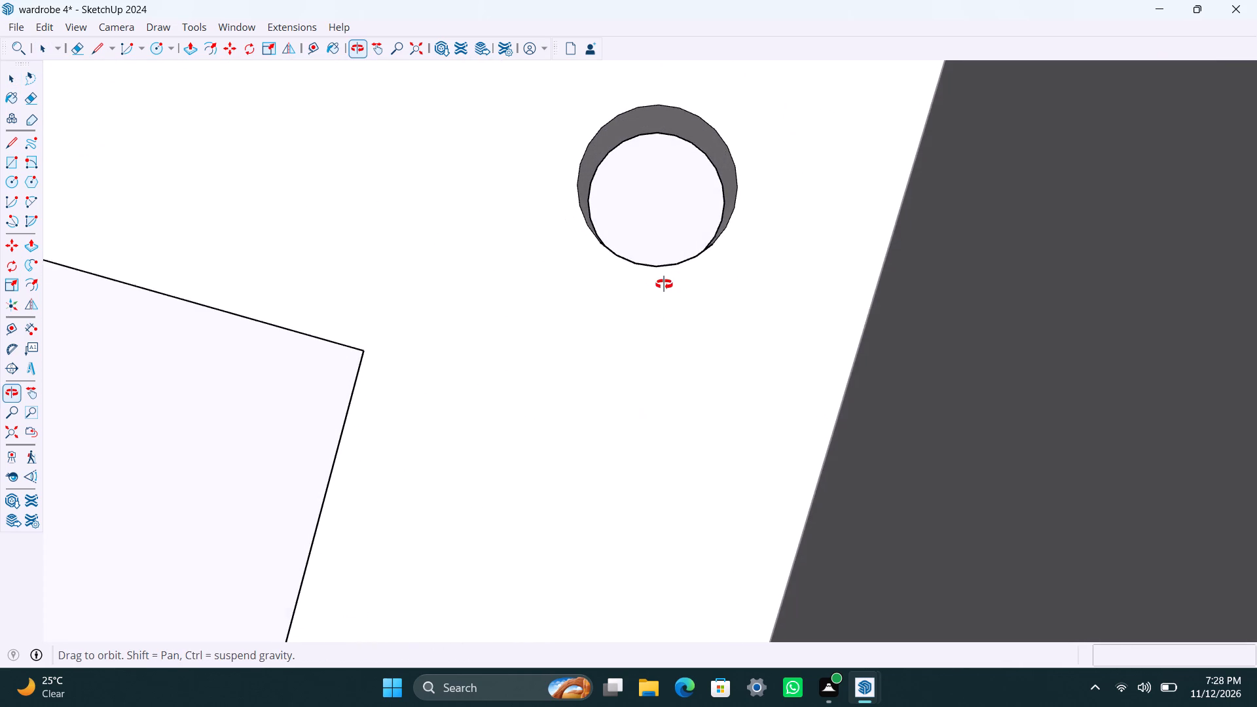
middle_drag(664, 284, 676, 325)
scroll(664, 244, up, 3)
shift+middle_drag(663, 242, 656, 272)
scroll(653, 259, up, 2)
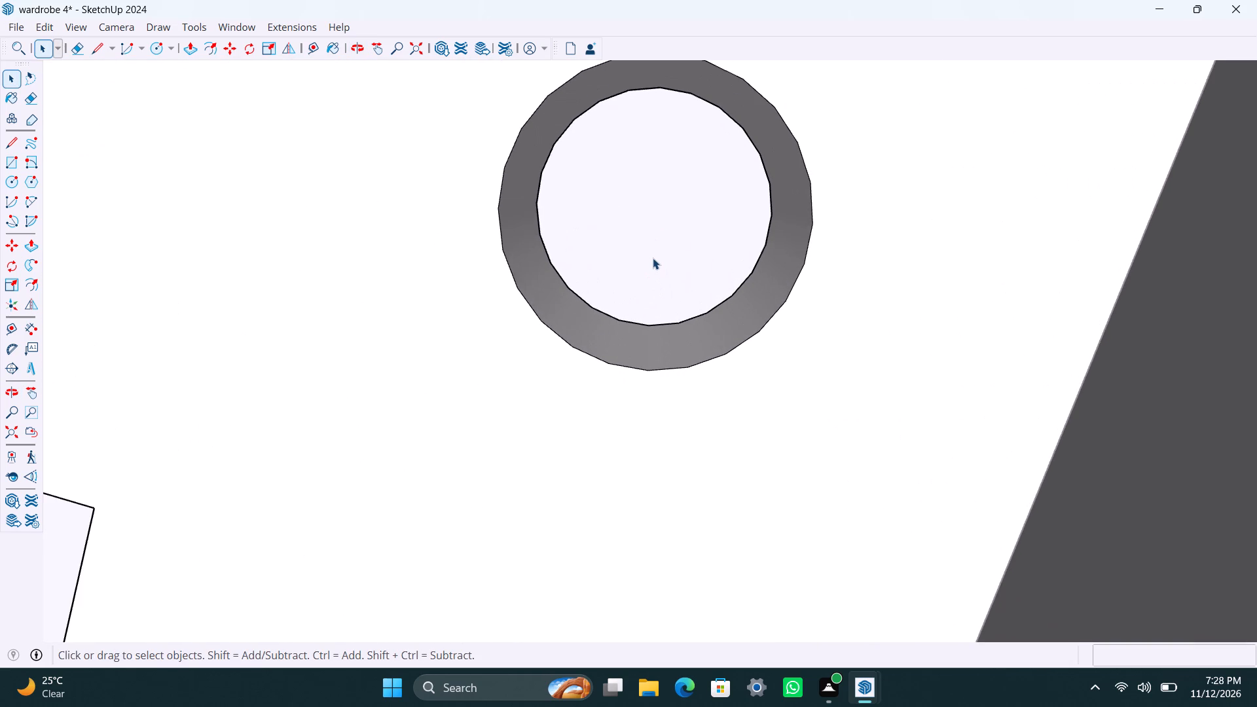
key(l)
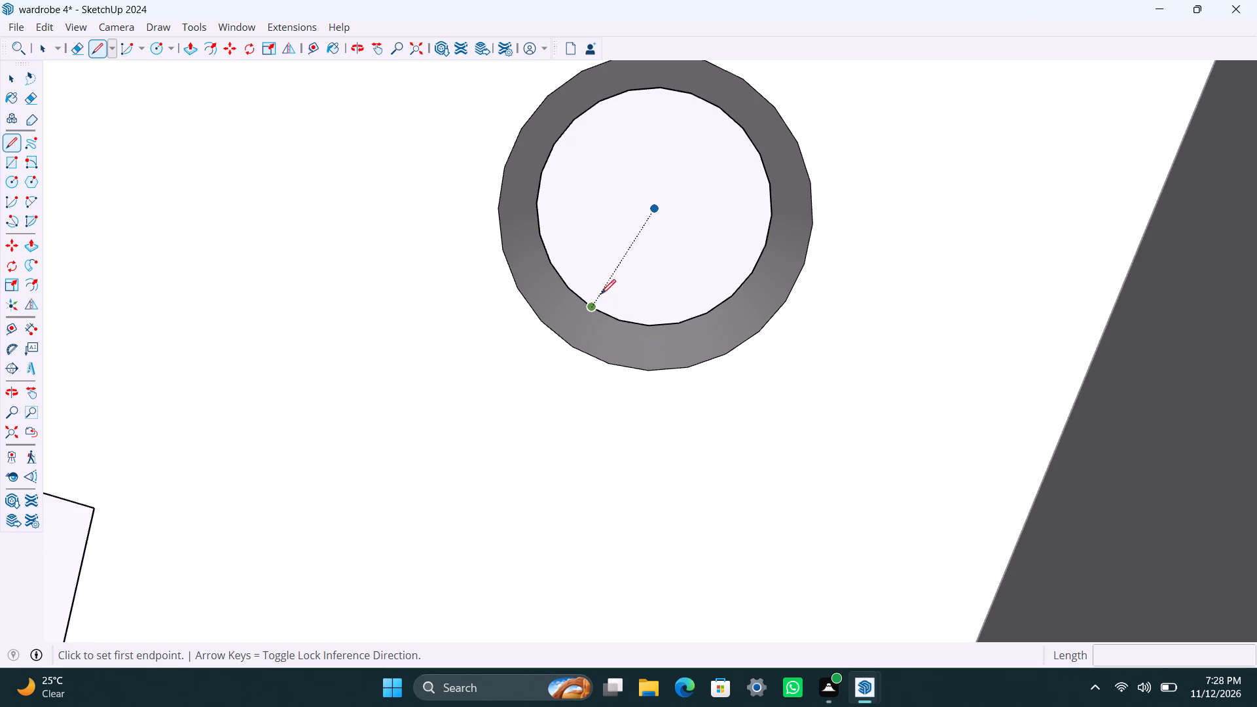
key(c)
click(663, 209)
click(649, 322)
Reverse the new circular face inside this front corner hole.
key(space)
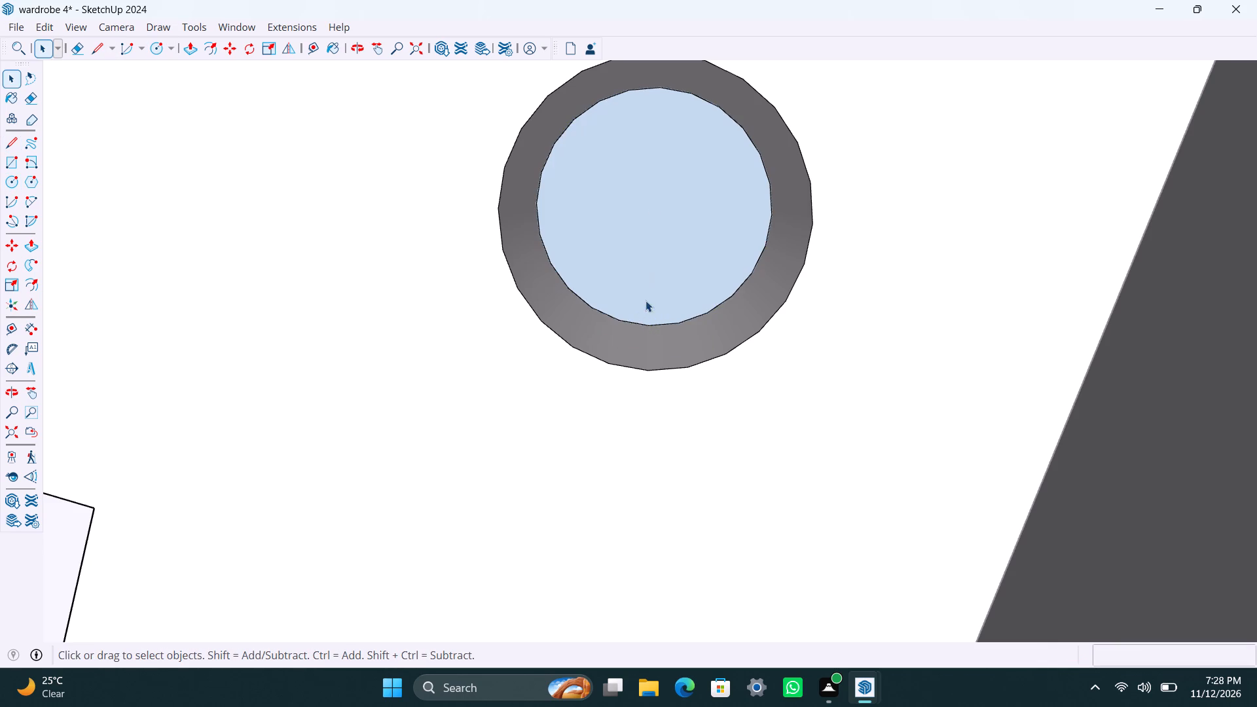
click(646, 300)
right_click(645, 300)
click(727, 475)
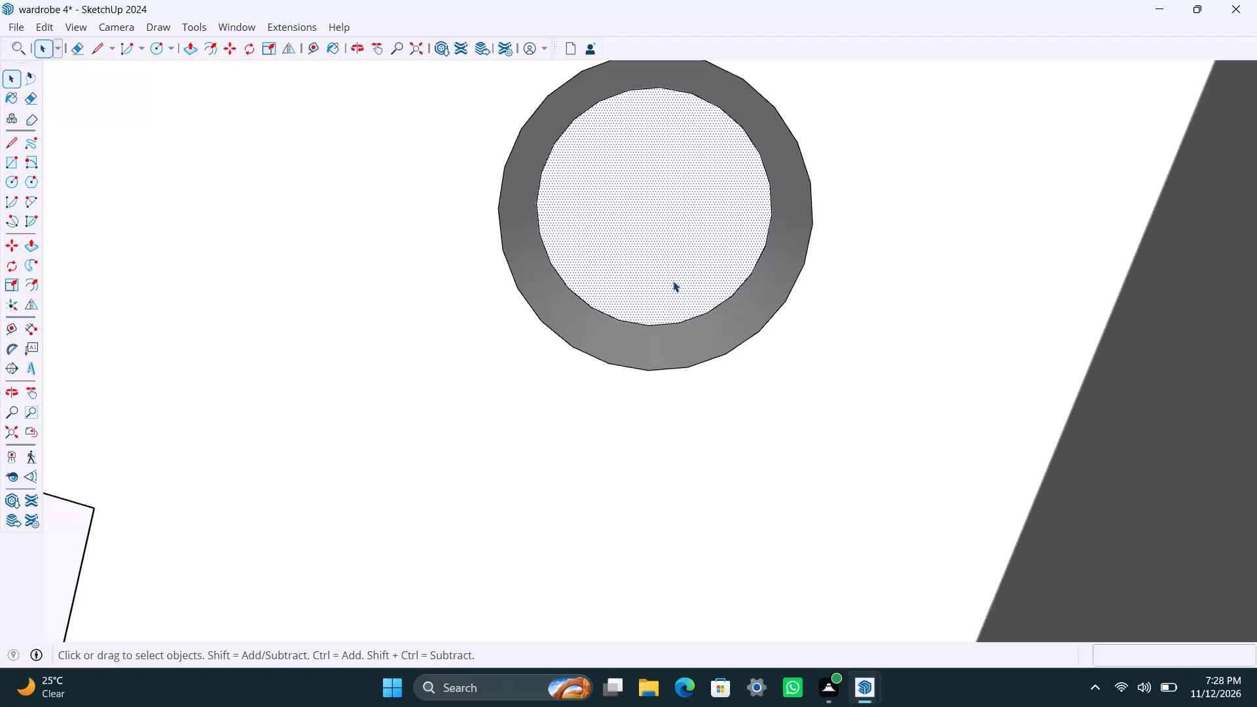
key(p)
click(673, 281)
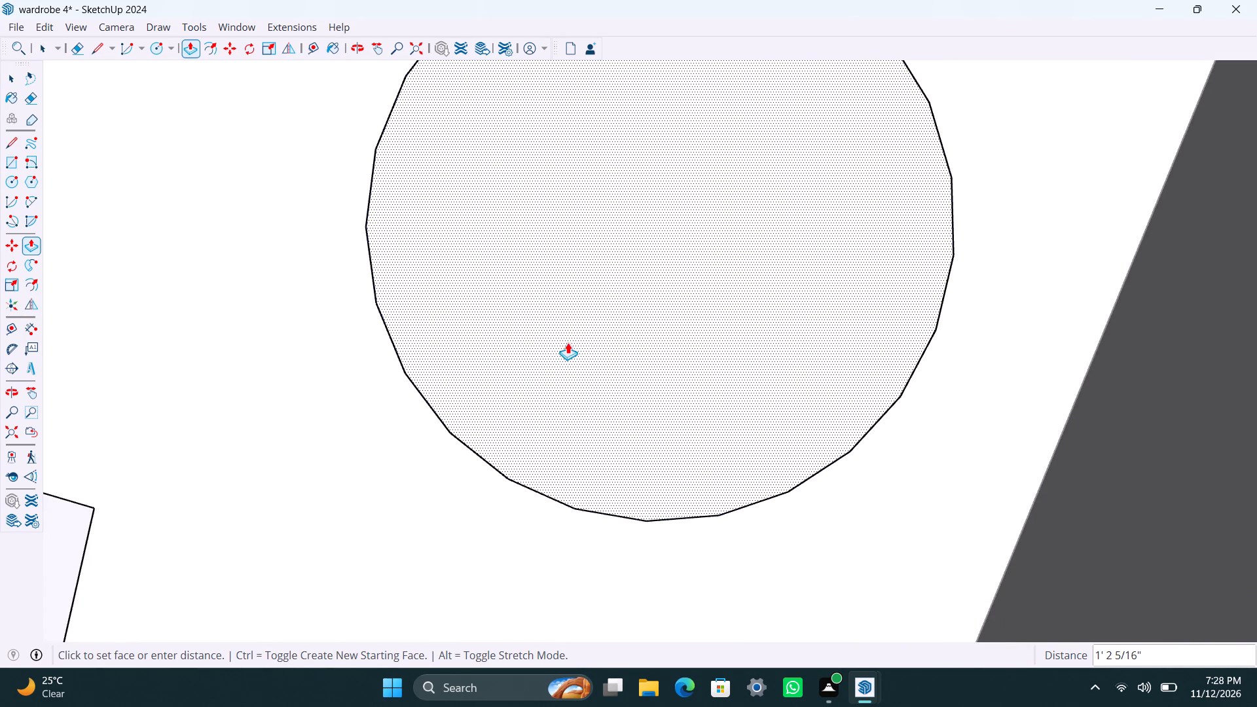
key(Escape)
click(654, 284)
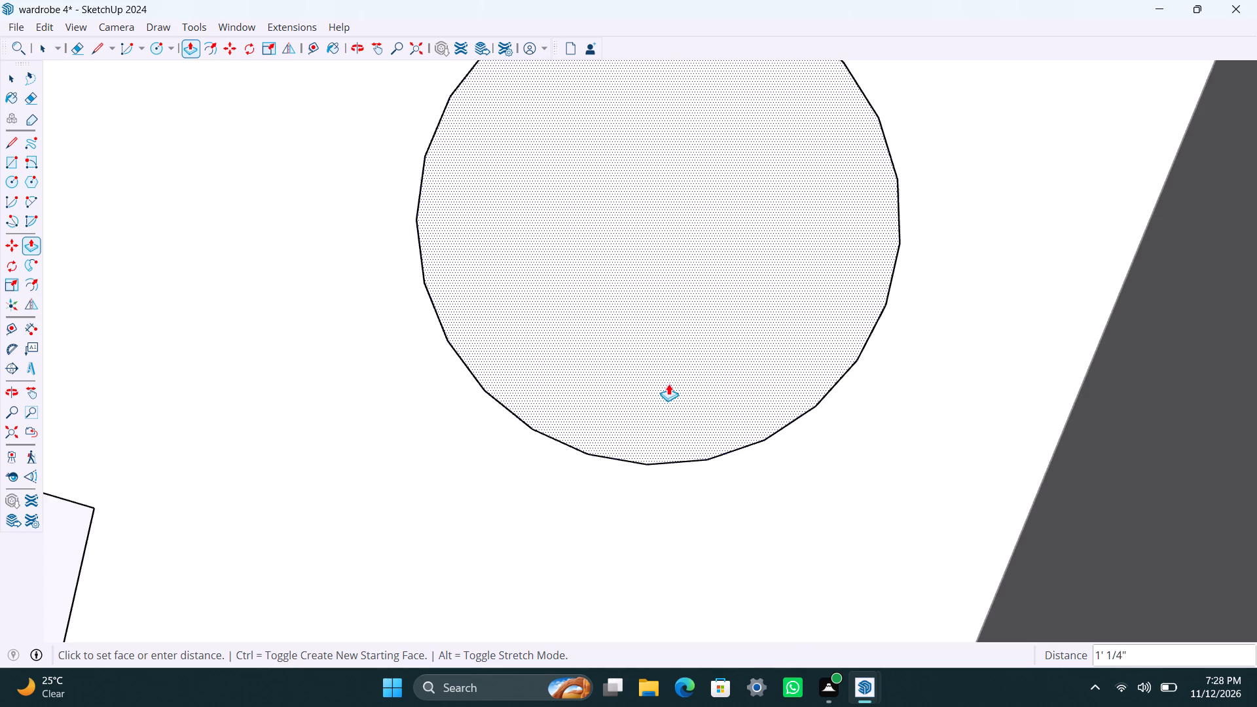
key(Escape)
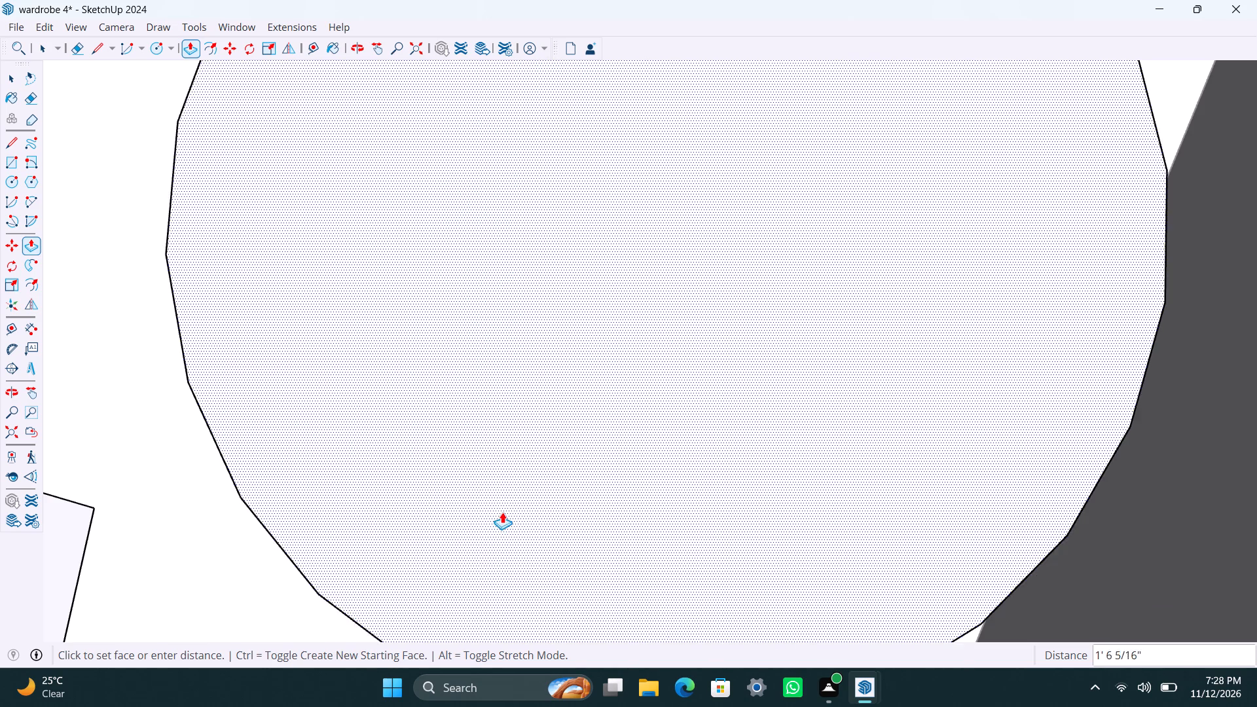
Push/Pull the circular face in the front corner hole opposite the window until it is flush with the ceiling's underside.
click(622, 253)
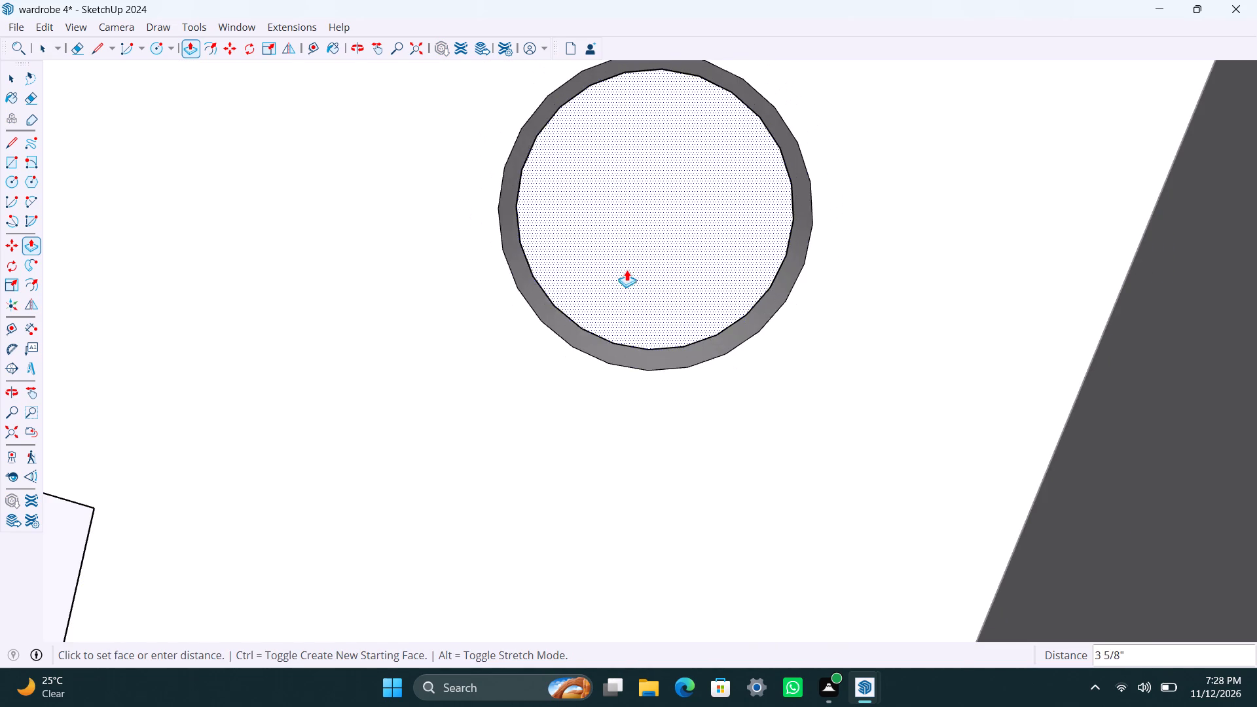
click(628, 280)
scroll(515, 337, up, 3)
middle_drag(509, 374, 640, 370)
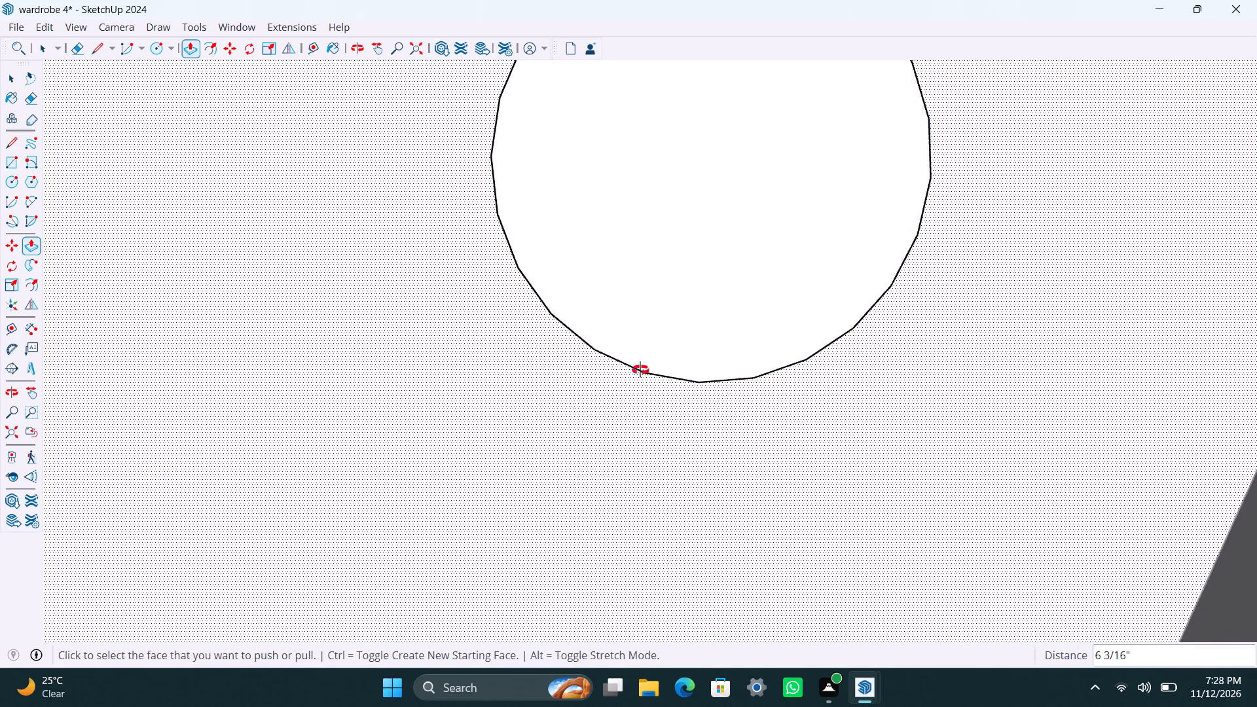
middle_drag(640, 370, 771, 334)
scroll(697, 301, up, 6)
key(space)
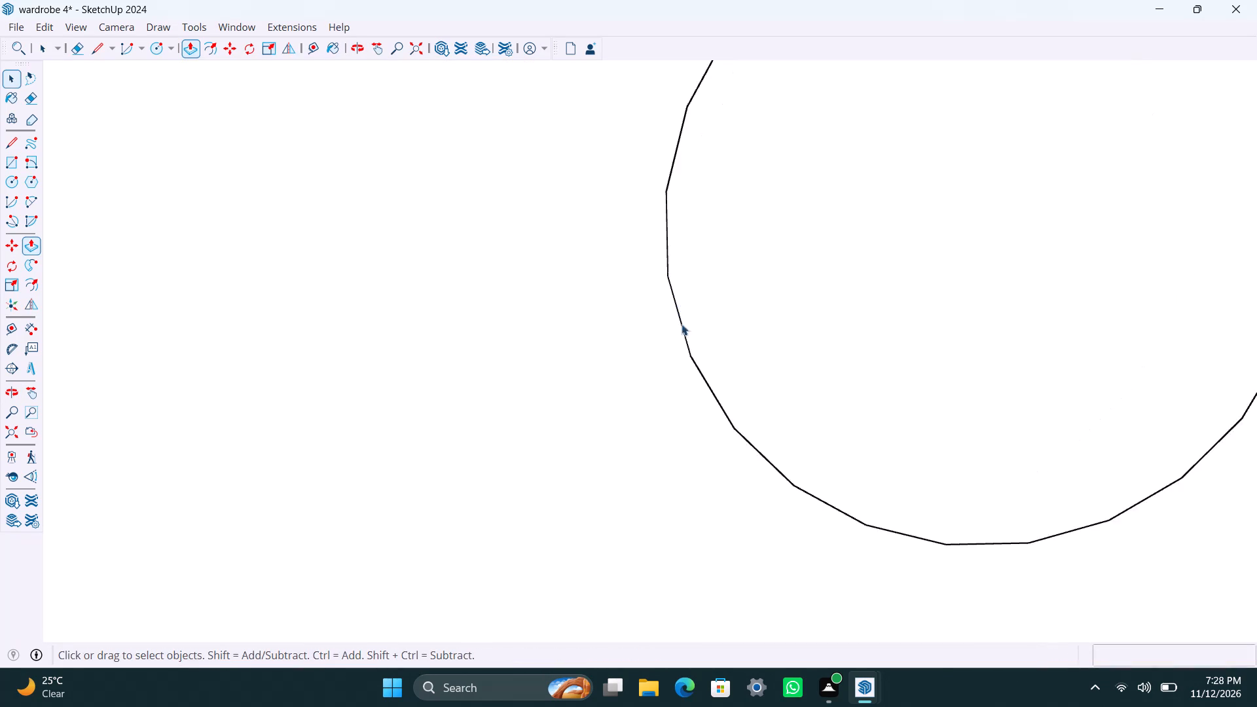
scroll(682, 324, up, 6)
middle_drag(702, 339, 802, 270)
click(763, 315)
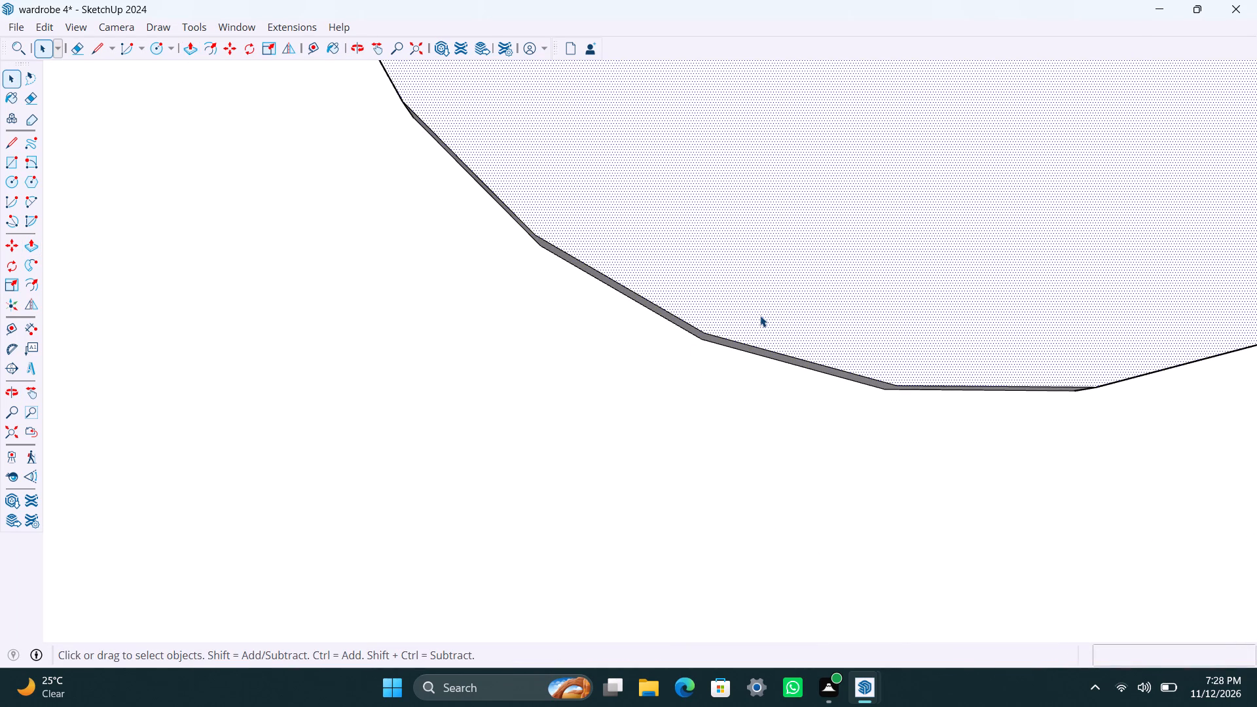
key(p)
click(759, 316)
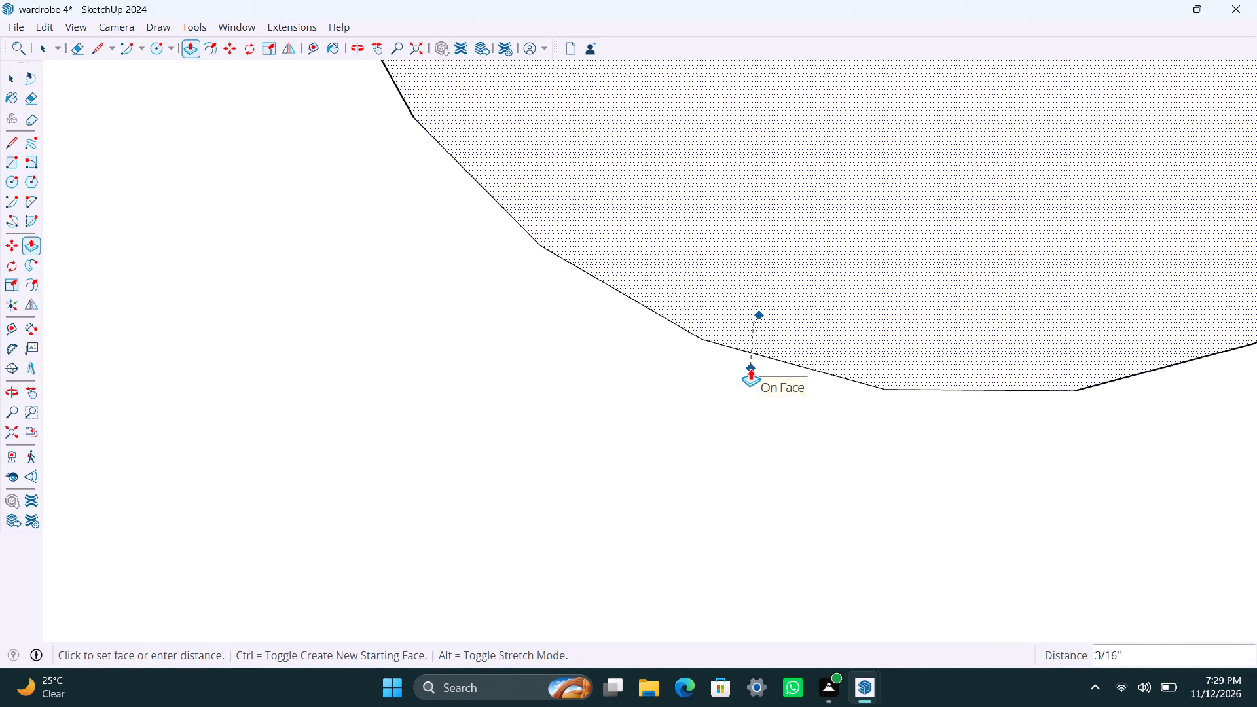
click(750, 369)
Offset this front corner downlight circle's edge outward by 0.5" to form a surrounding ring.
key(space)
click(693, 335)
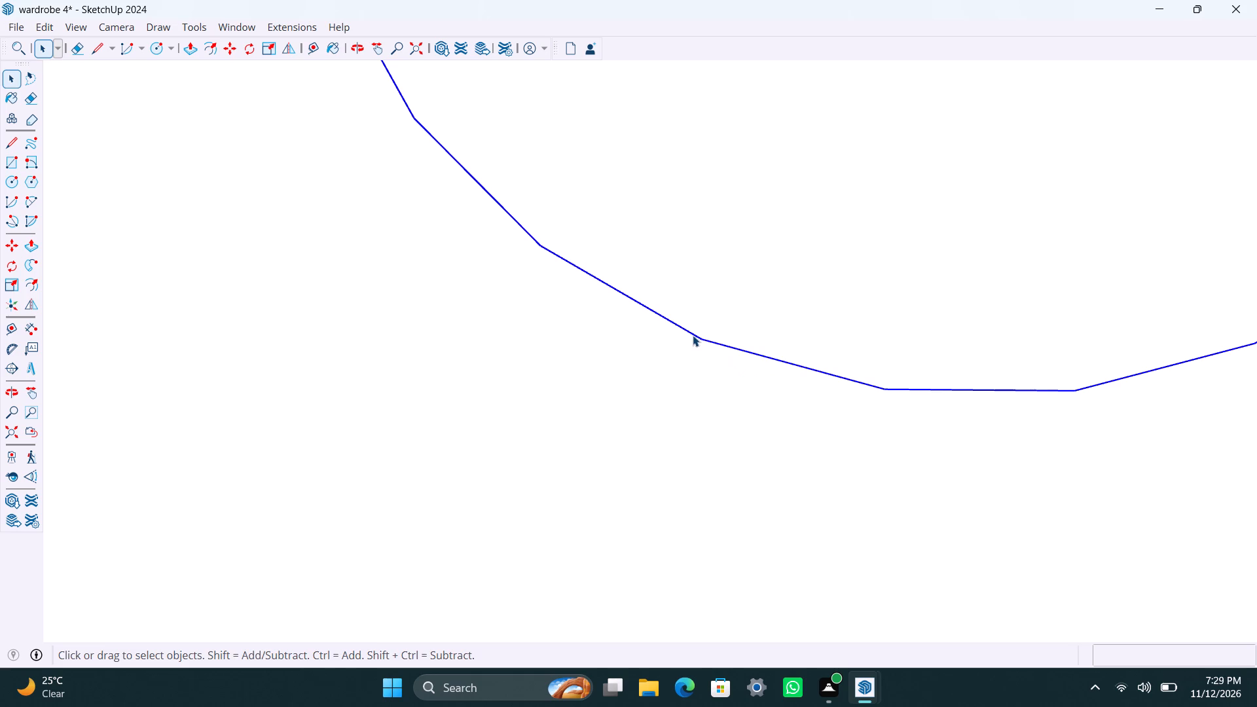
key(f)
click(693, 335)
text(0.5")
key(Return)
key(space)
Extrude the ring around this front corner downlight 0.5" out from the ceiling's underside as a raised trim.
scroll(646, 547, down, 6)
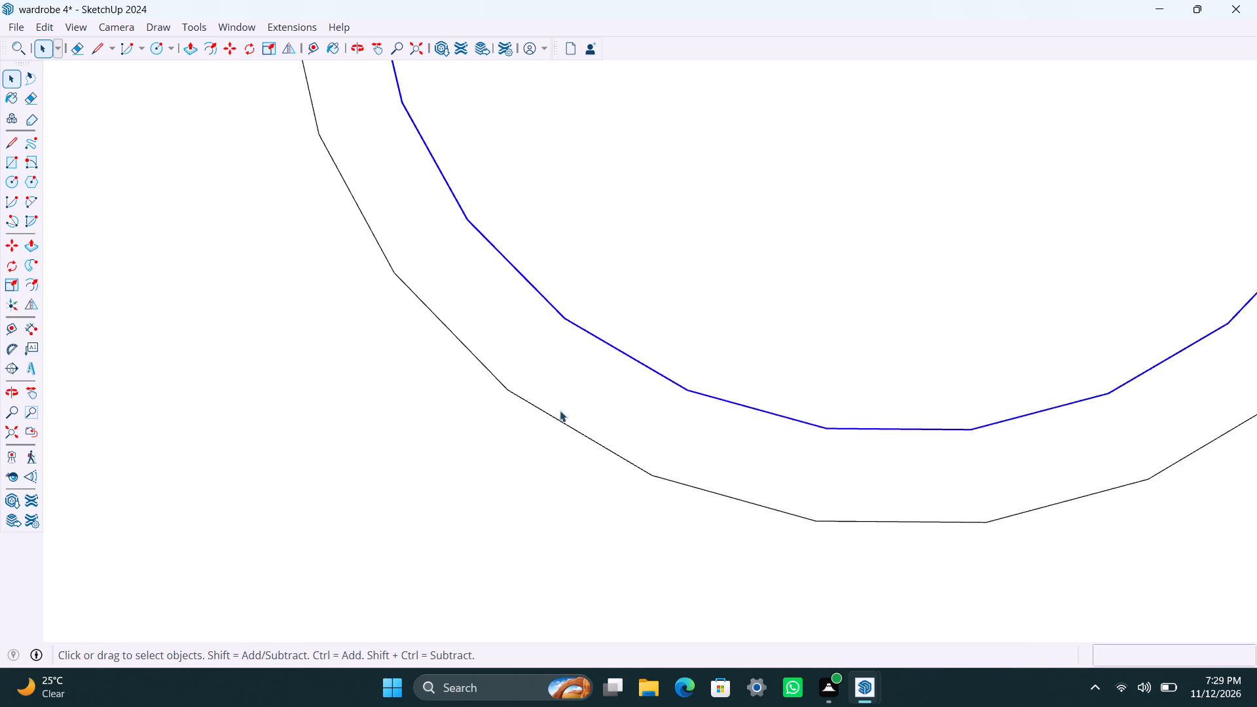
scroll(560, 410, down, 14)
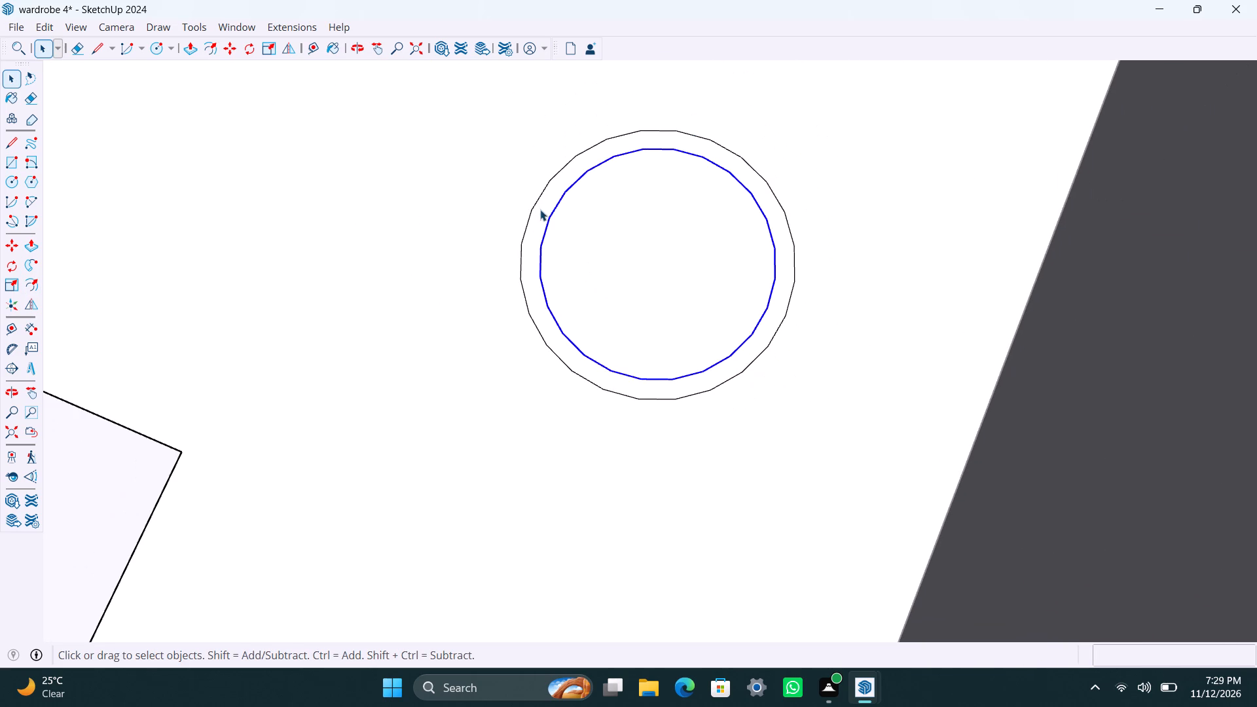
click(540, 209)
key(p)
click(537, 218)
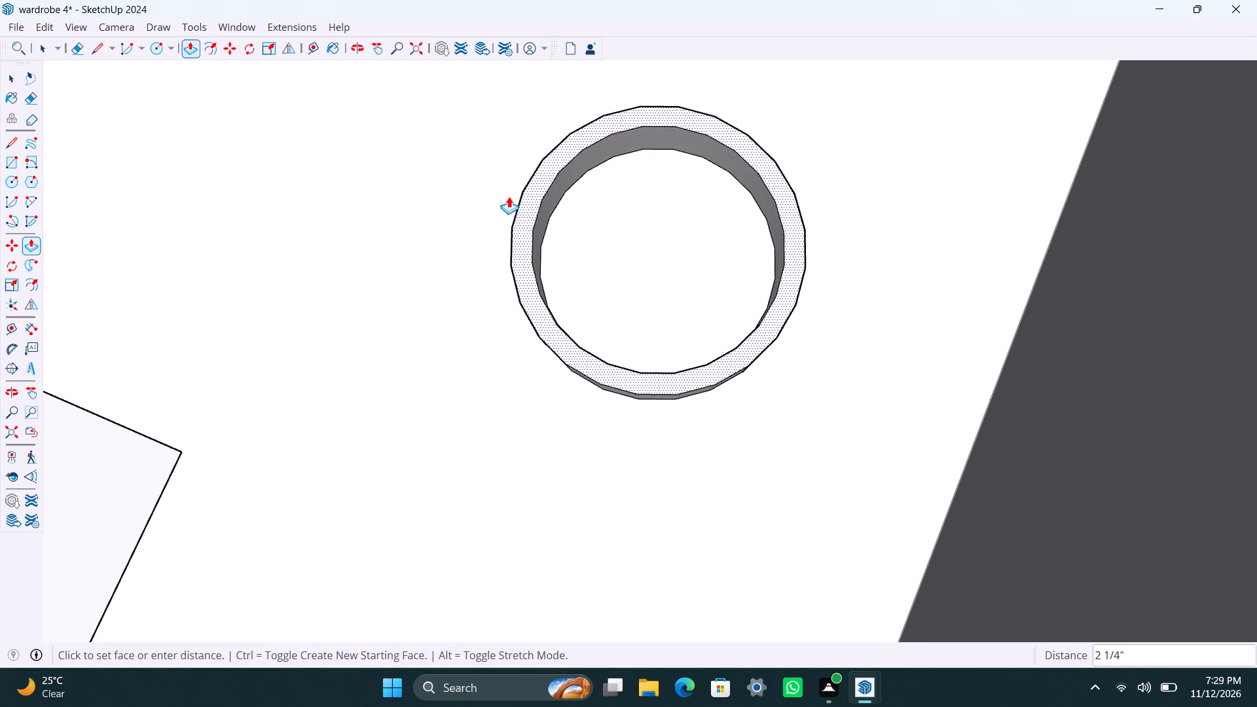
text(0.5")
key(Return)
key(space)
Draw a circle from the centre to the inner rim of the last open hole, in the corner above the wardrobe's open shelves.
scroll(476, 283, down, 14)
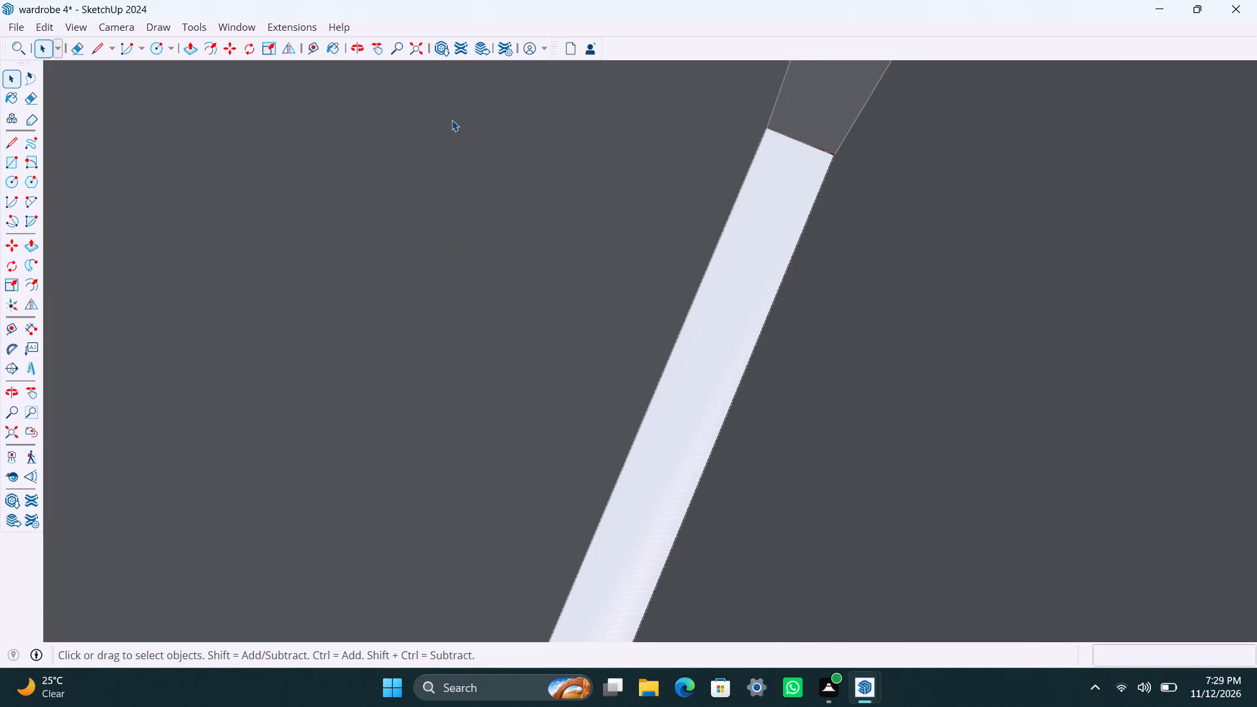
drag(410, 43, 410, 48)
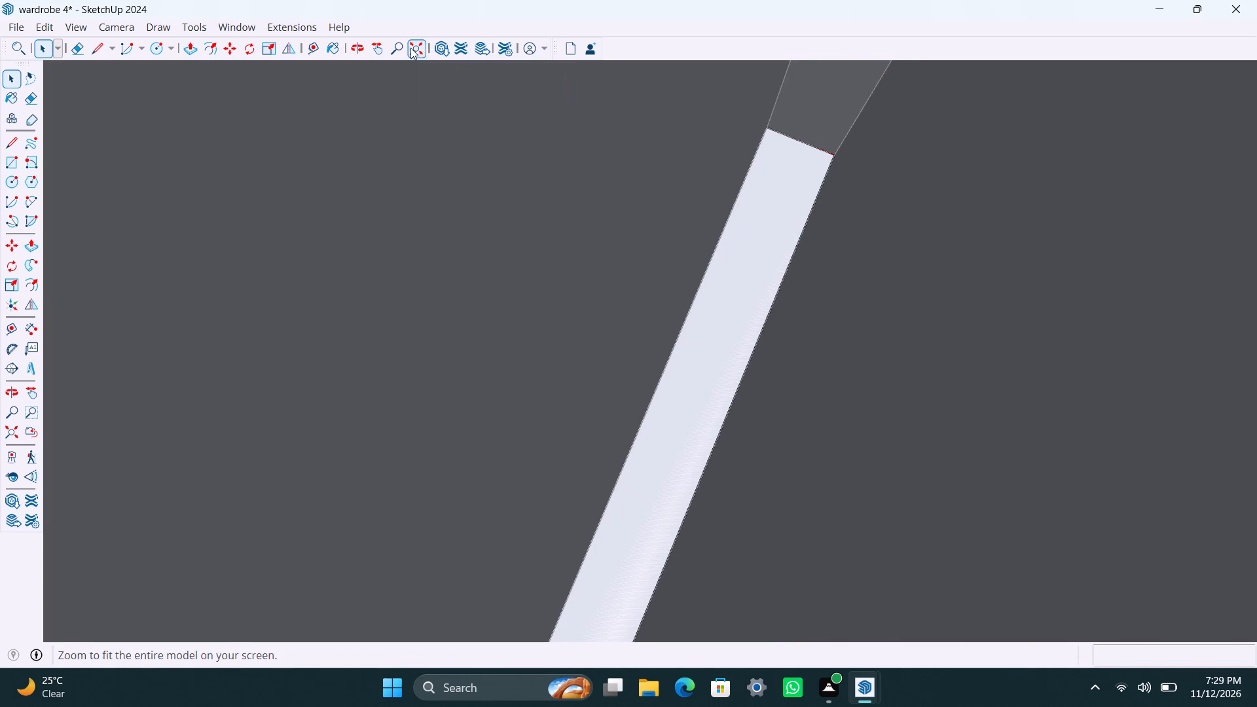
drag(410, 48, 411, 50)
scroll(620, 156, down, 4)
middle_drag(657, 211, 500, 706)
scroll(620, 367, up, 5)
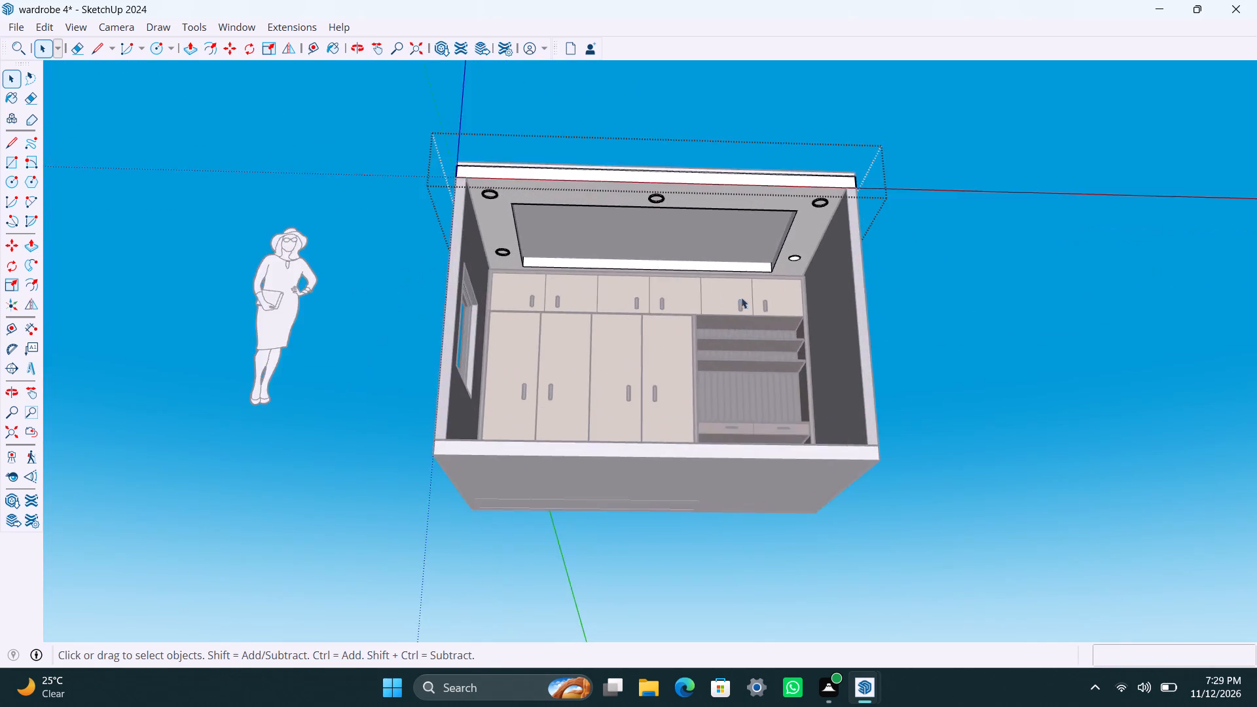
scroll(741, 297, up, 5)
shift+middle_drag(846, 231, 792, 359)
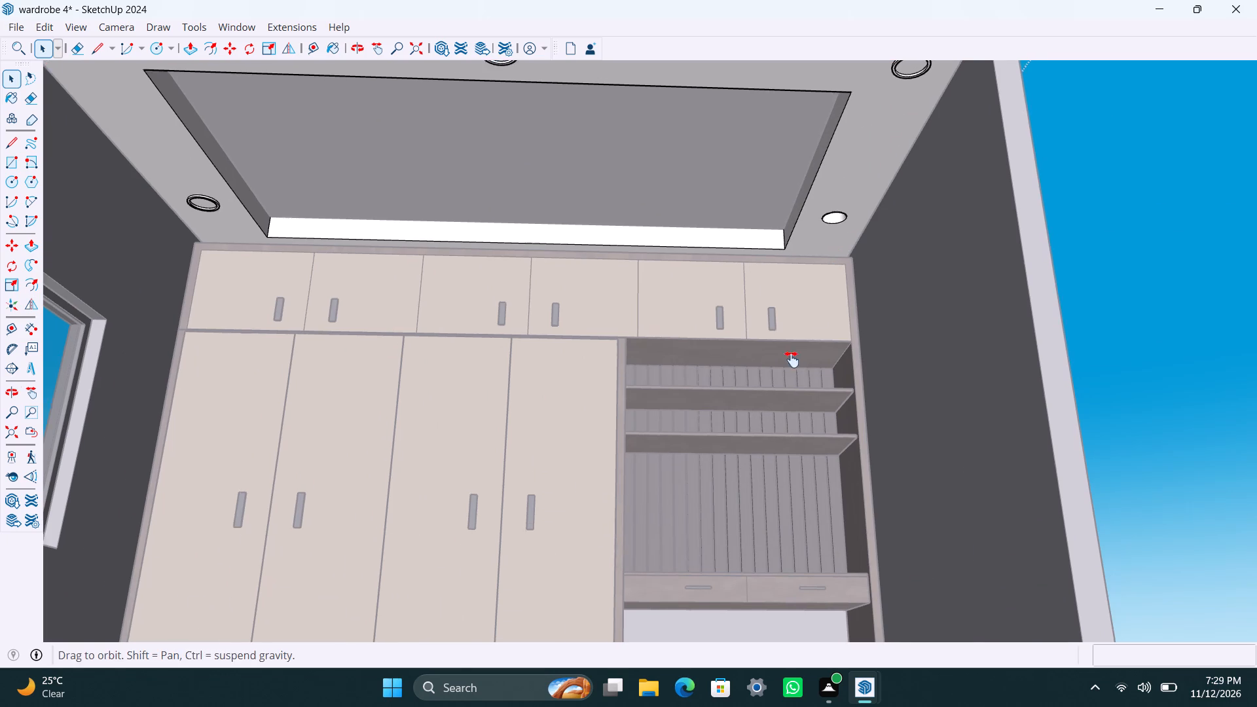
shift+middle_drag(792, 359, 774, 396)
scroll(750, 364, up, 2)
middle_drag(753, 357, 761, 158)
scroll(733, 291, up, 5)
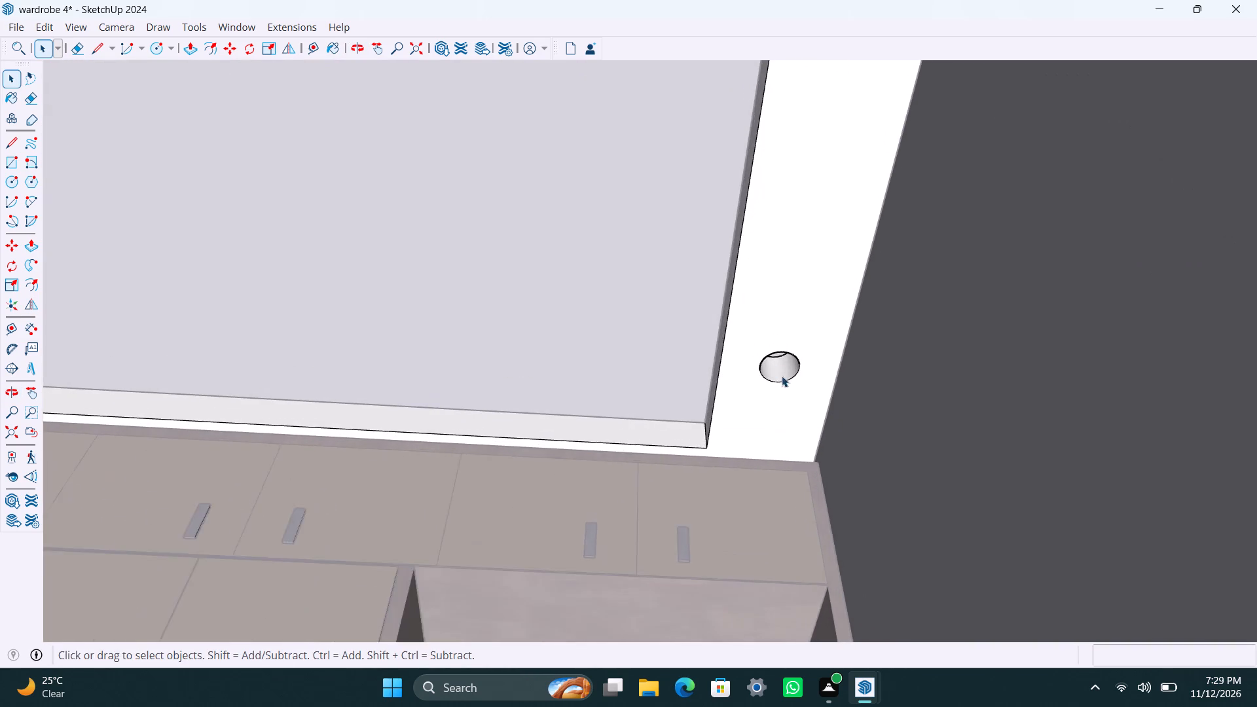
scroll(782, 376, up, 11)
middle_drag(779, 422, 737, 240)
scroll(746, 243, up, 1)
middle_drag(720, 291, 627, 523)
scroll(602, 336, up, 3)
middle_drag(535, 145, 525, 98)
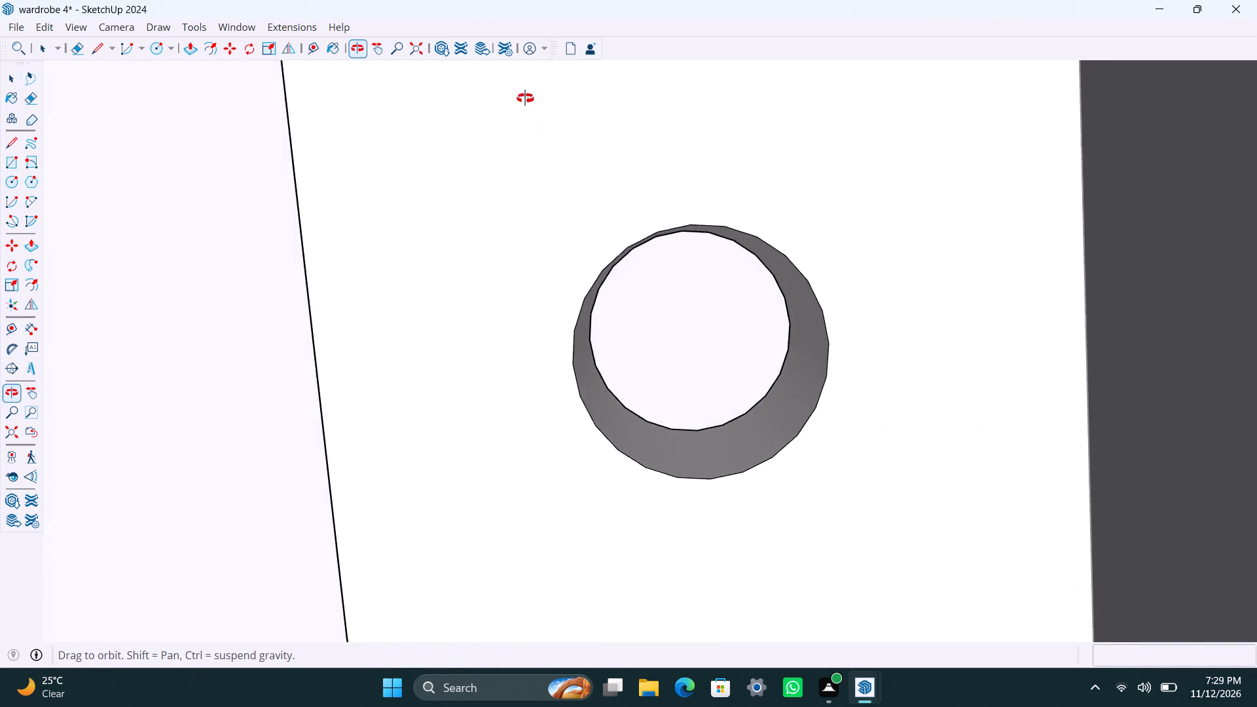
middle_drag(525, 98, 449, 33)
scroll(588, 366, up, 3)
middle_drag(484, 385, 390, 438)
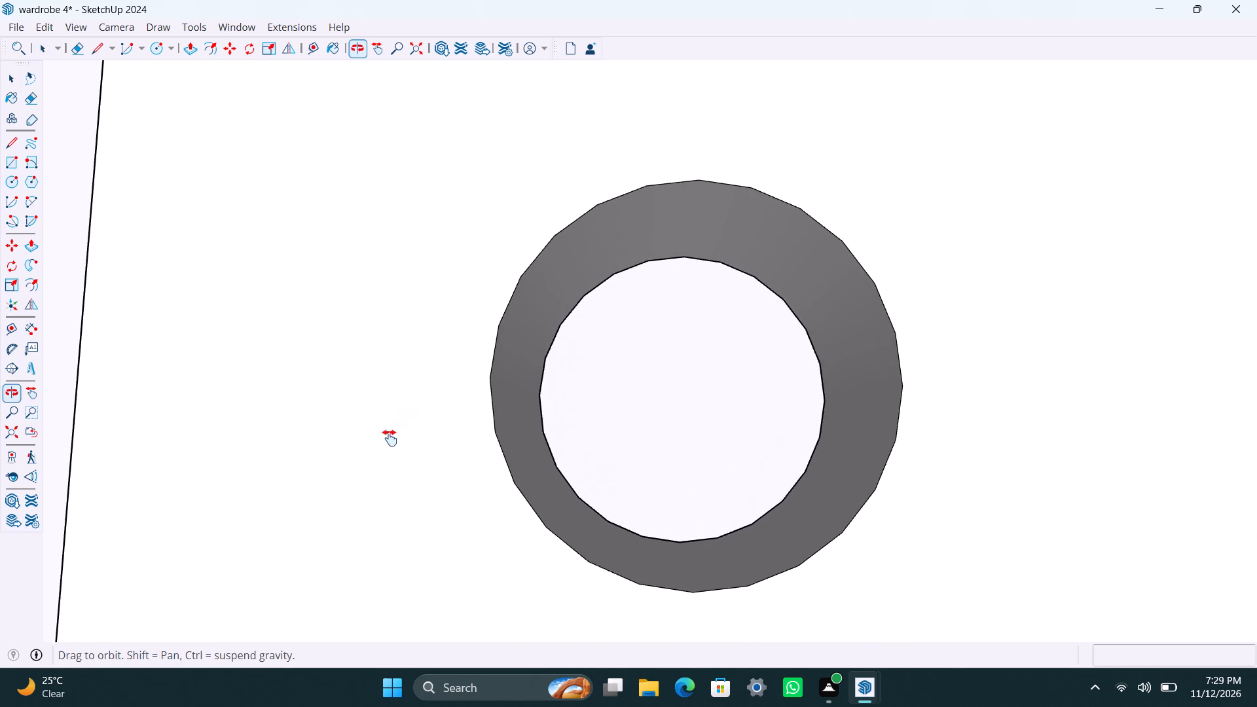
middle_drag(390, 438, 325, 463)
scroll(539, 473, up, 1)
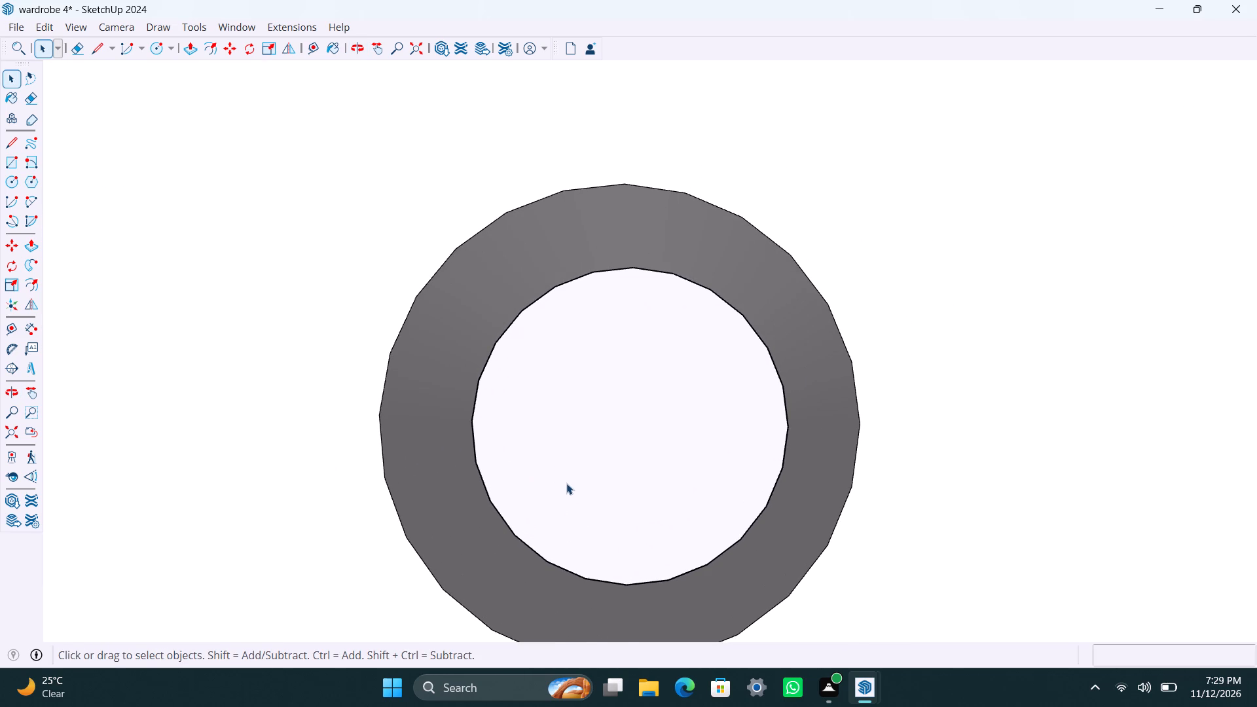
scroll(572, 492, down, 1)
key(t)
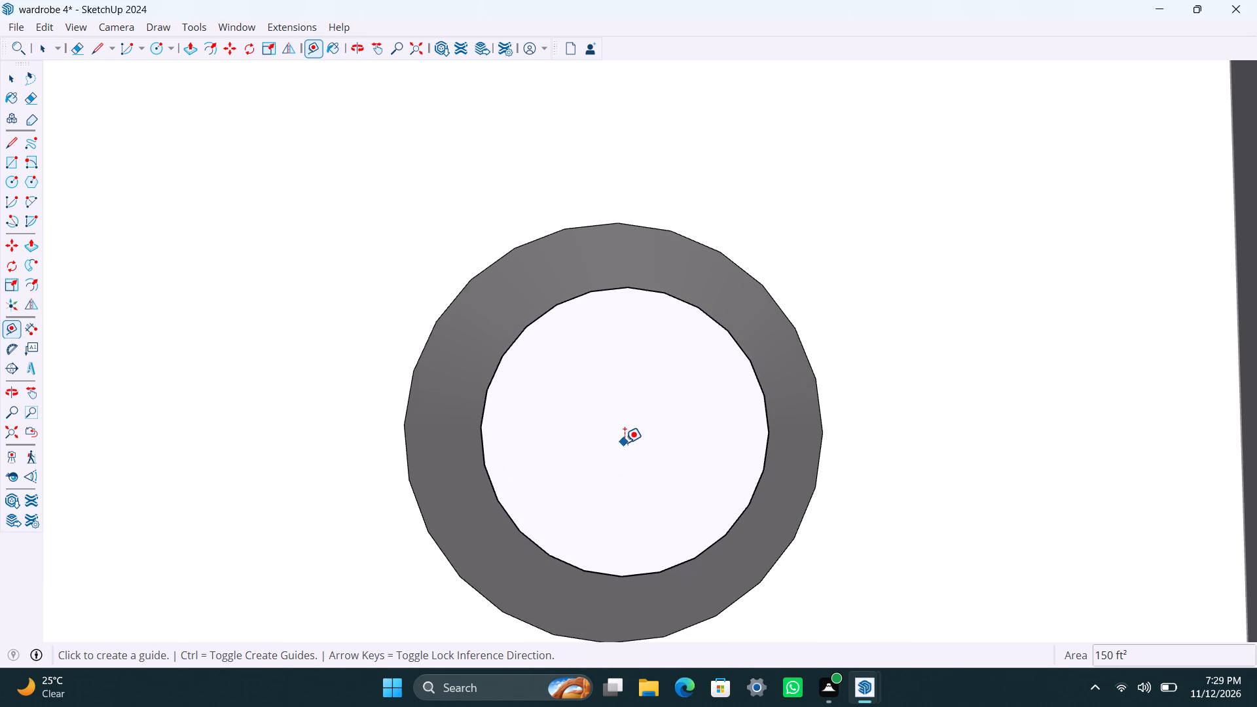
key(l)
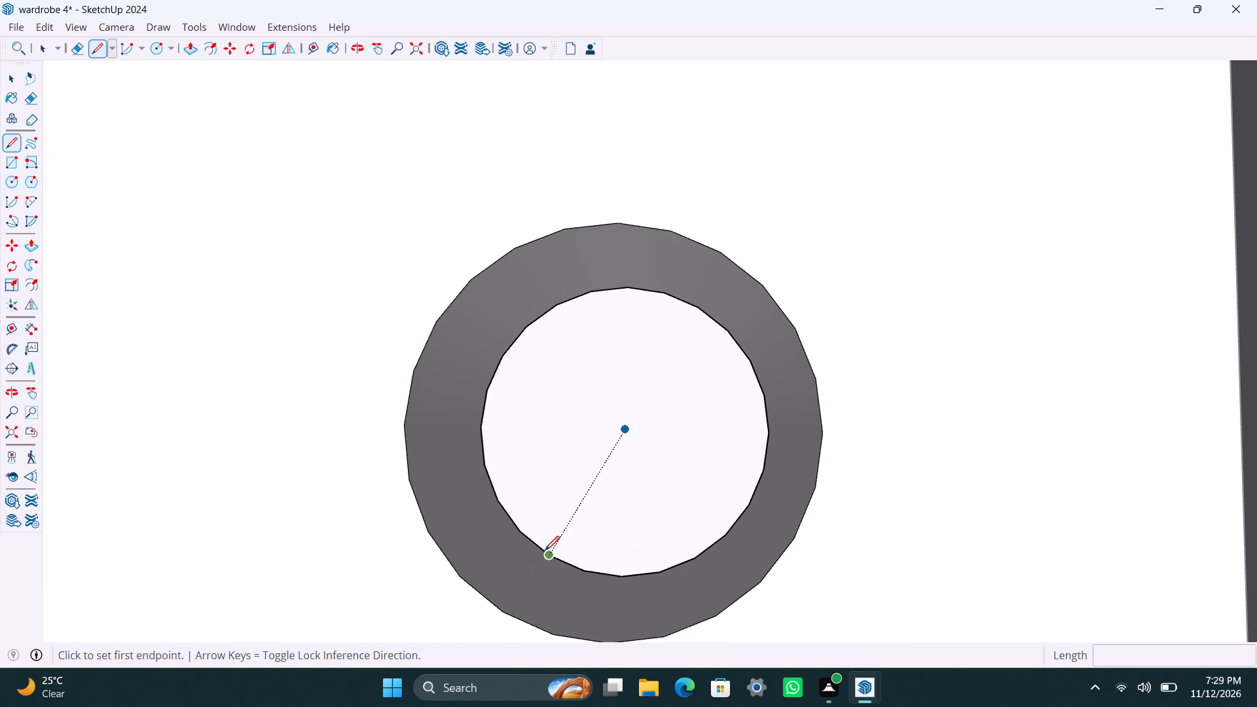
key(c)
click(625, 434)
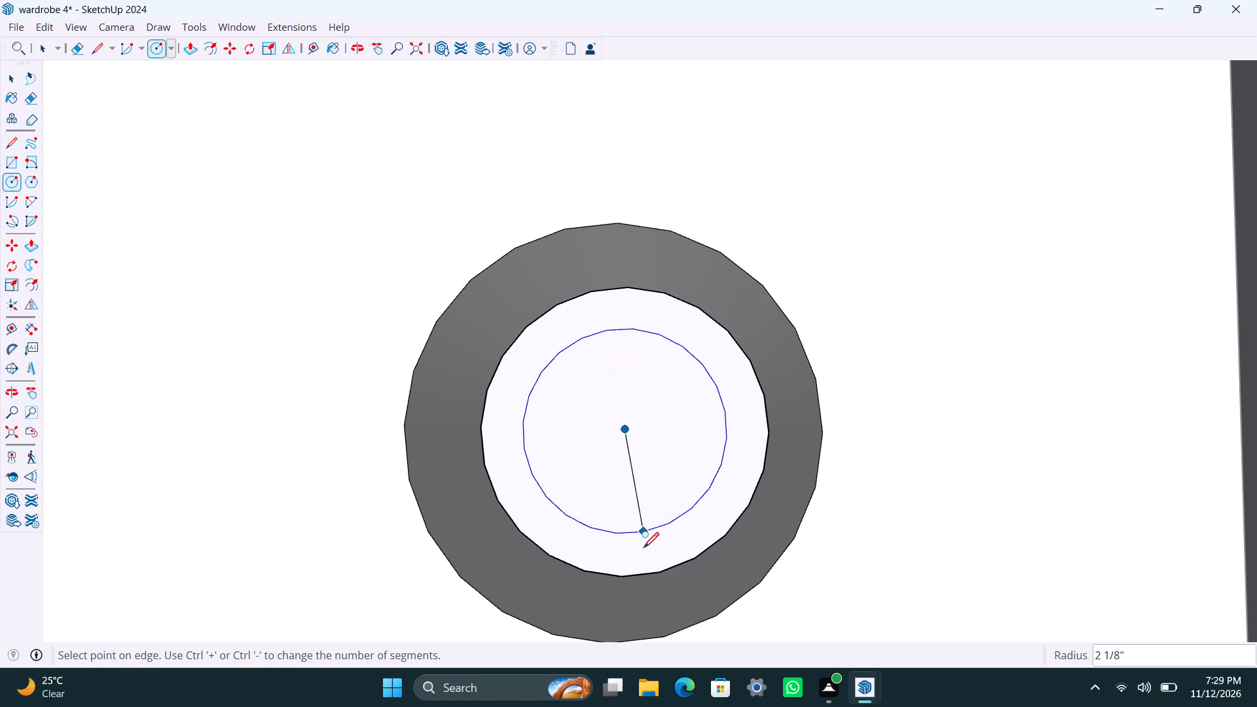
click(628, 572)
key(space)
Reverse the new circular face inside the corner hole above the open shelves.
right_click(592, 523)
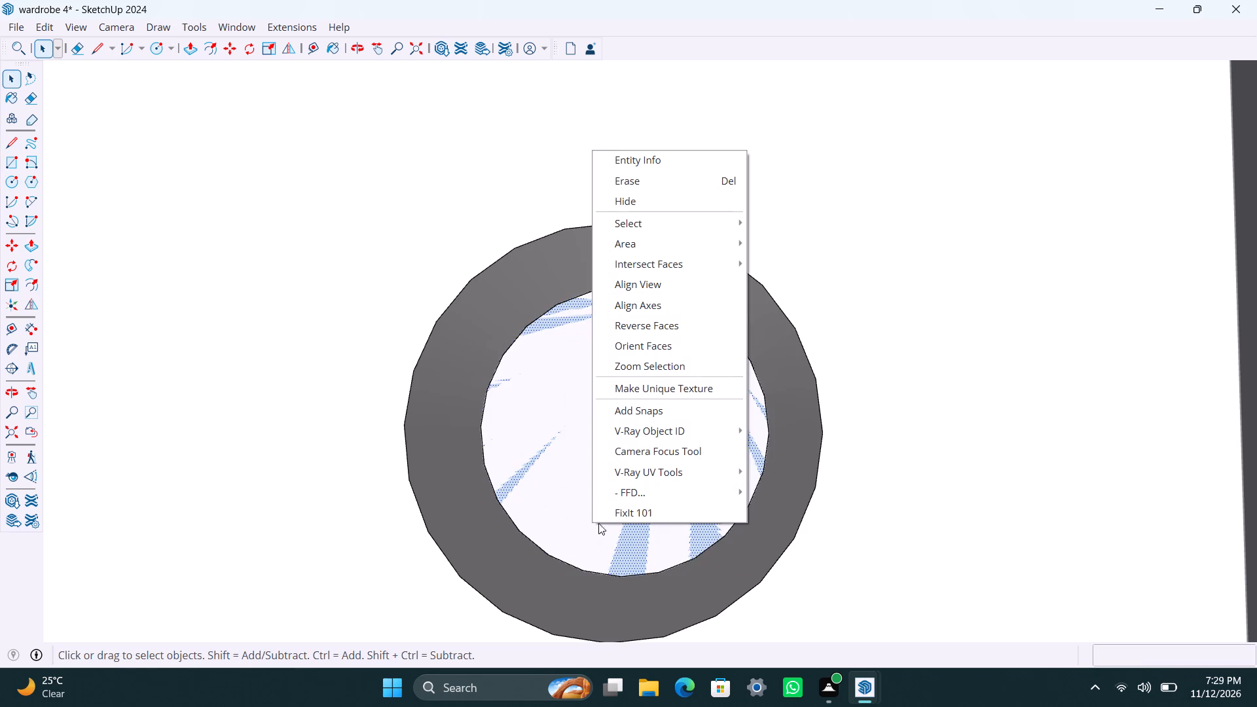
click(658, 321)
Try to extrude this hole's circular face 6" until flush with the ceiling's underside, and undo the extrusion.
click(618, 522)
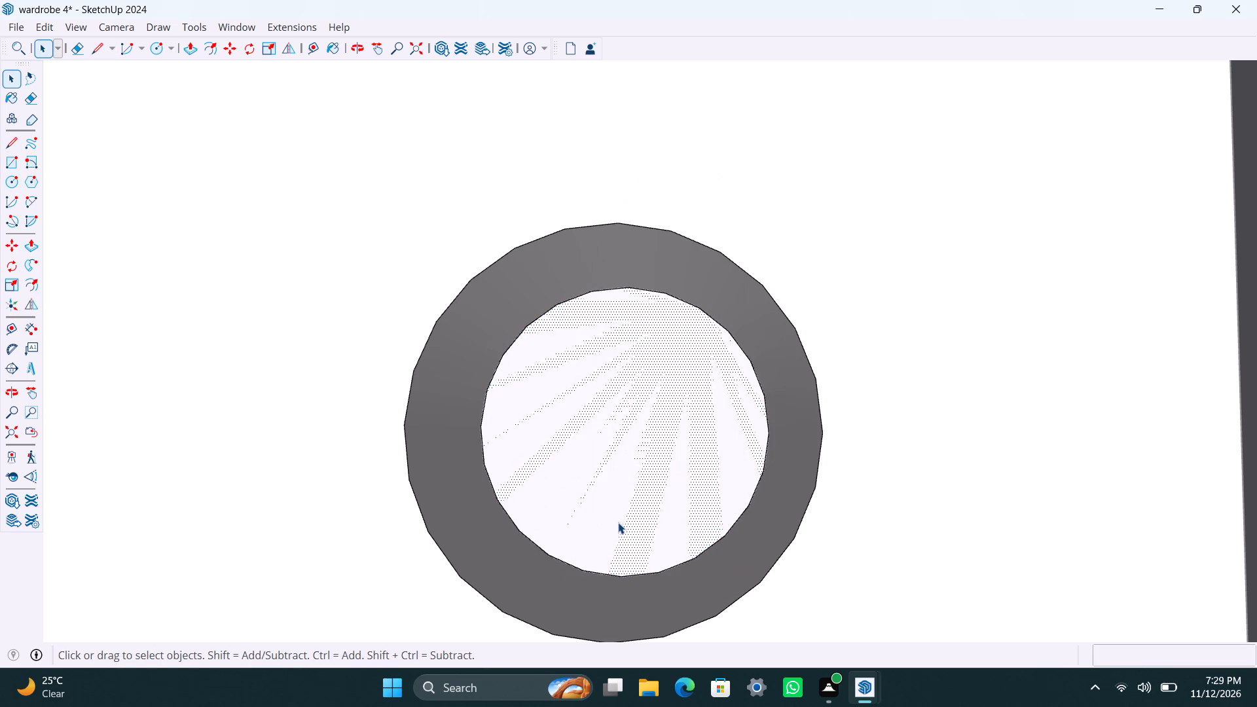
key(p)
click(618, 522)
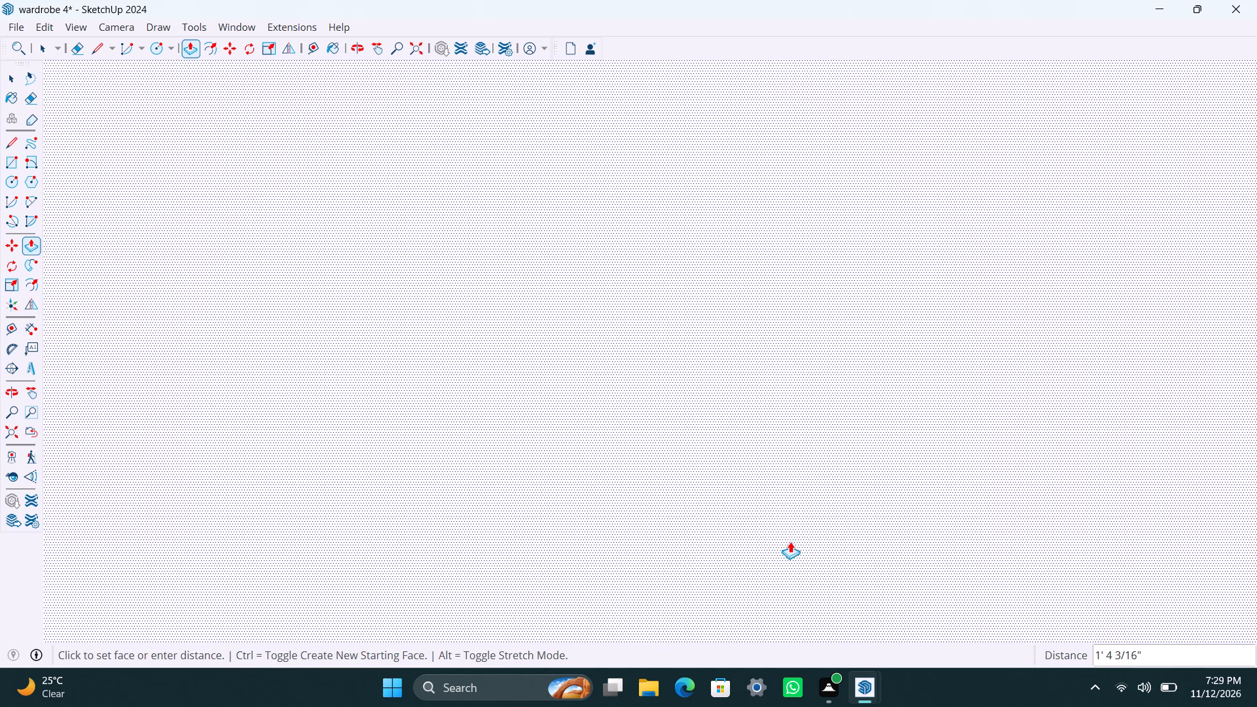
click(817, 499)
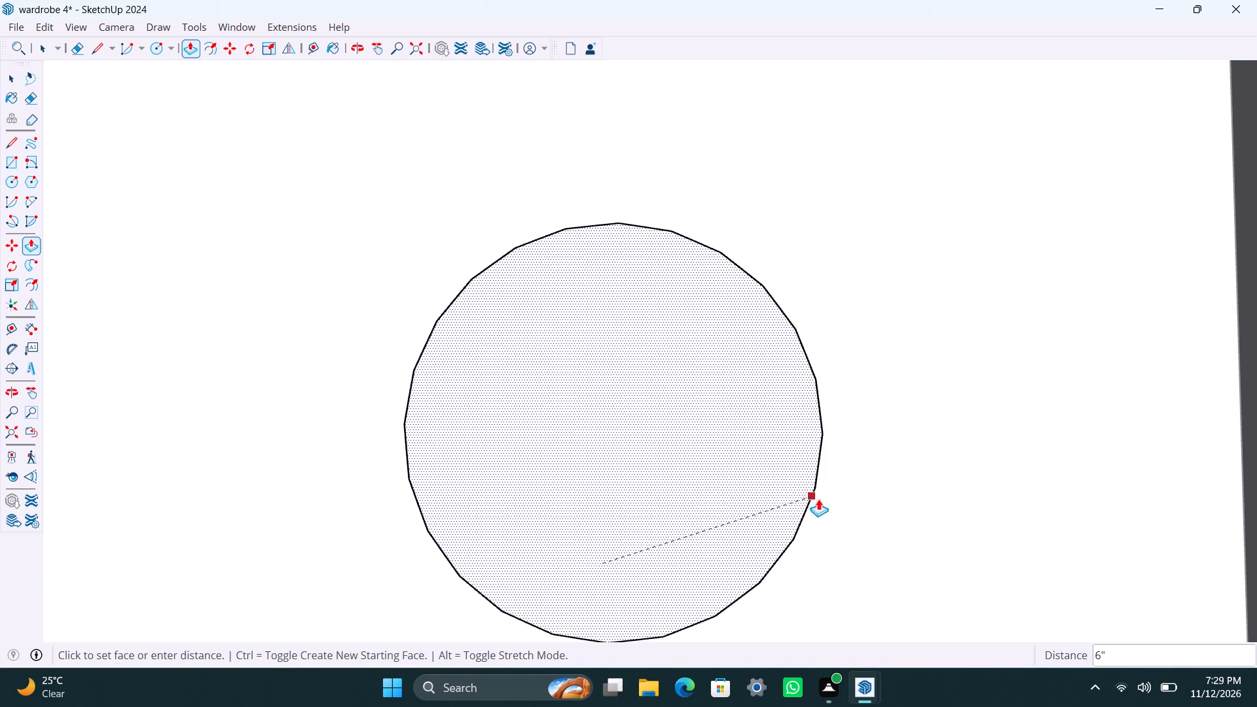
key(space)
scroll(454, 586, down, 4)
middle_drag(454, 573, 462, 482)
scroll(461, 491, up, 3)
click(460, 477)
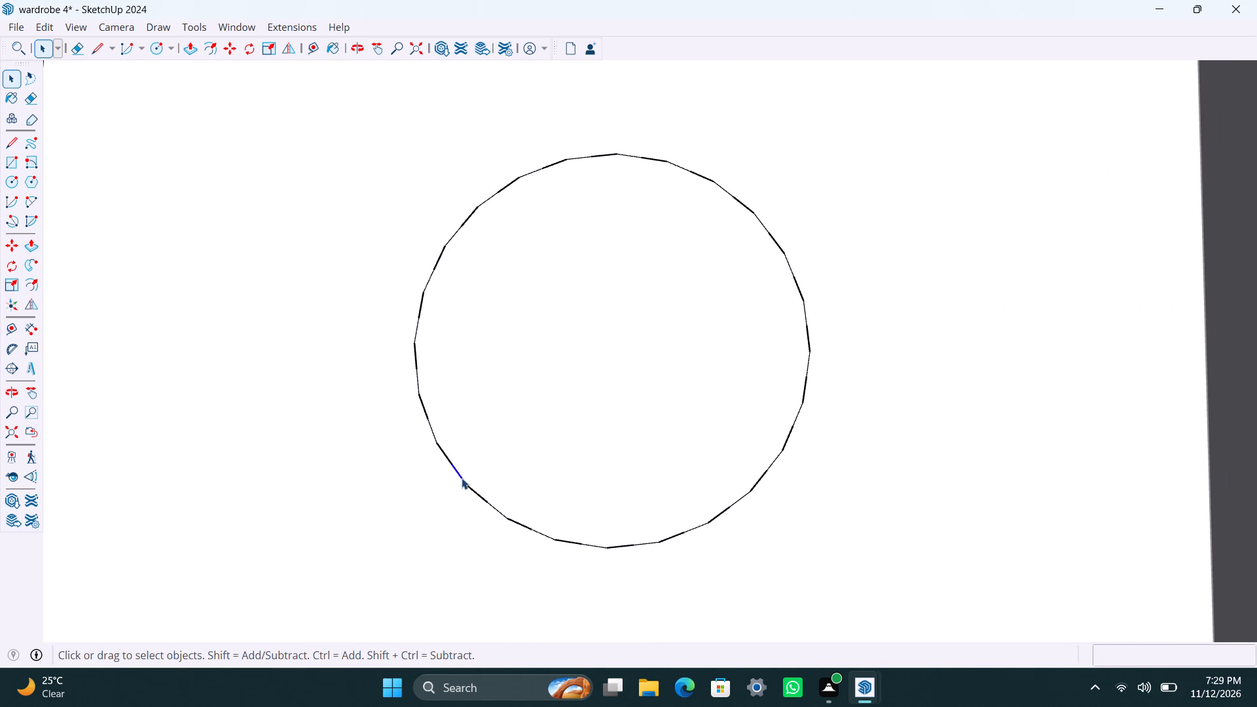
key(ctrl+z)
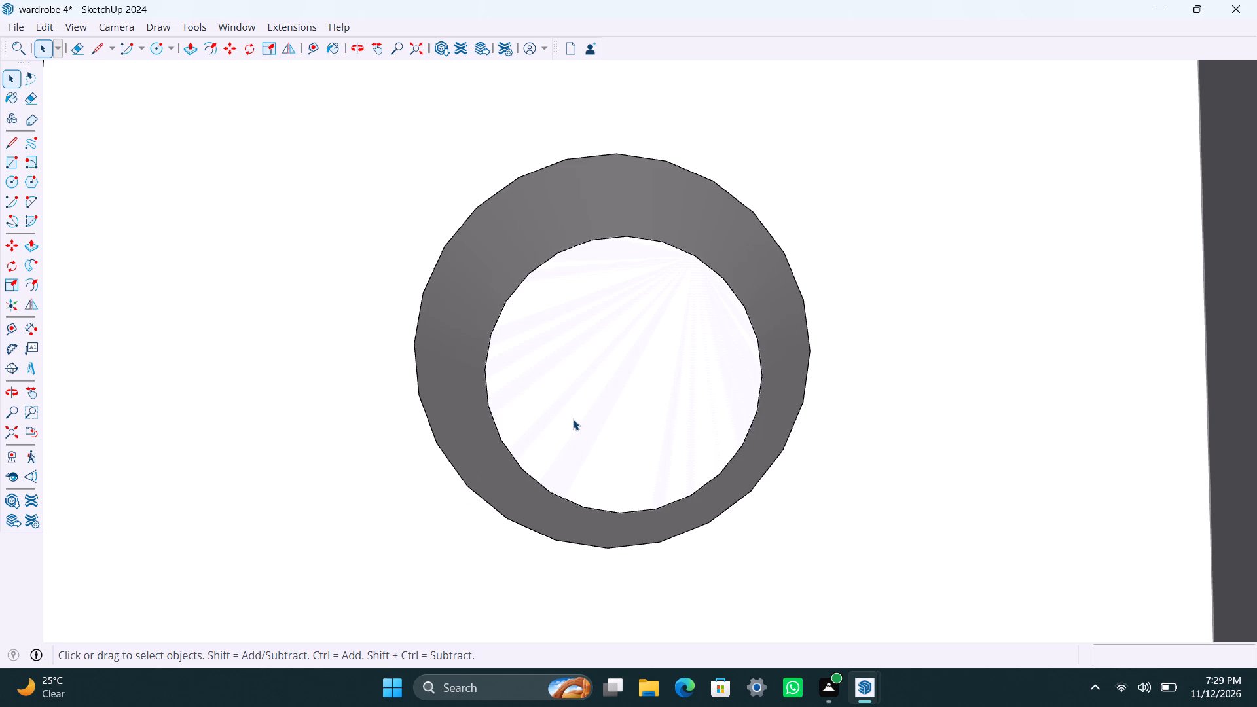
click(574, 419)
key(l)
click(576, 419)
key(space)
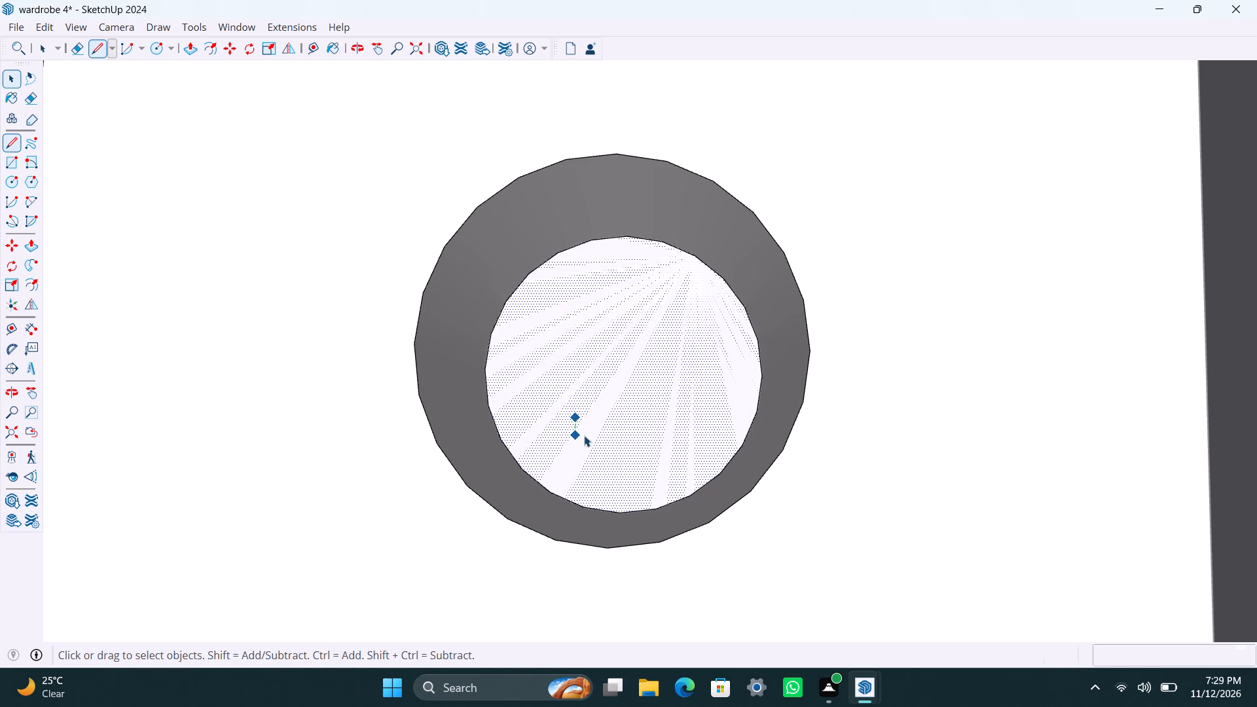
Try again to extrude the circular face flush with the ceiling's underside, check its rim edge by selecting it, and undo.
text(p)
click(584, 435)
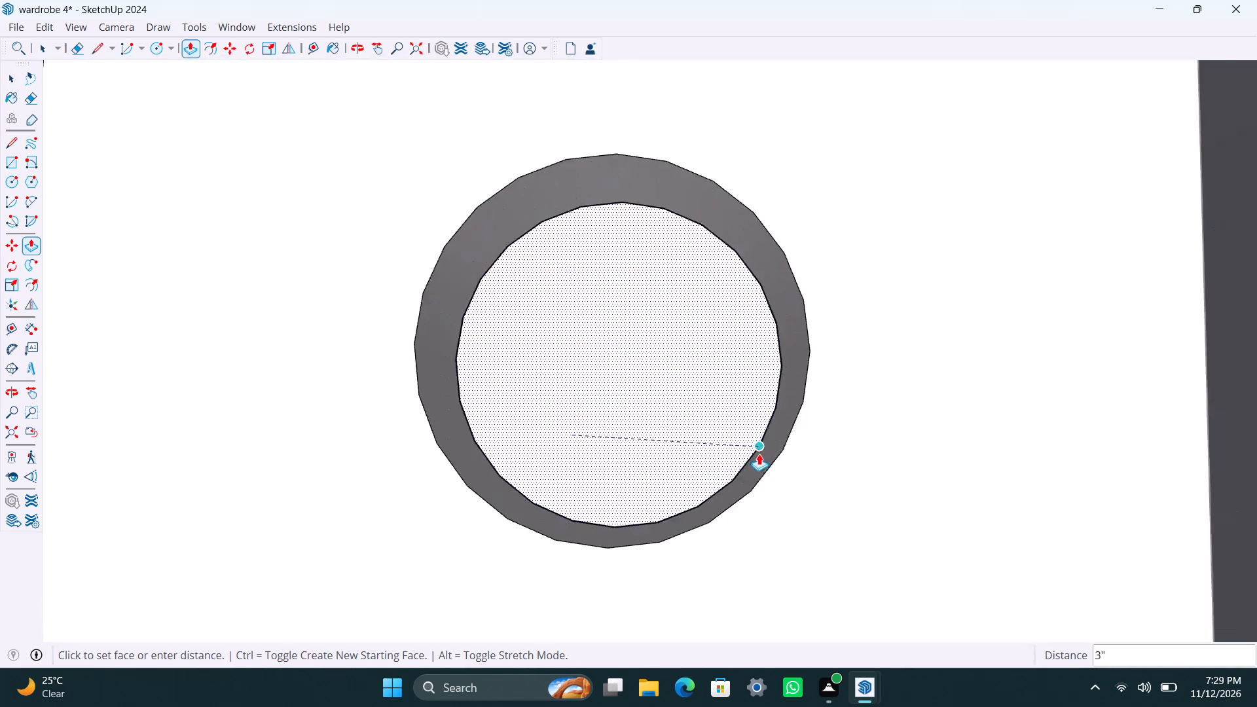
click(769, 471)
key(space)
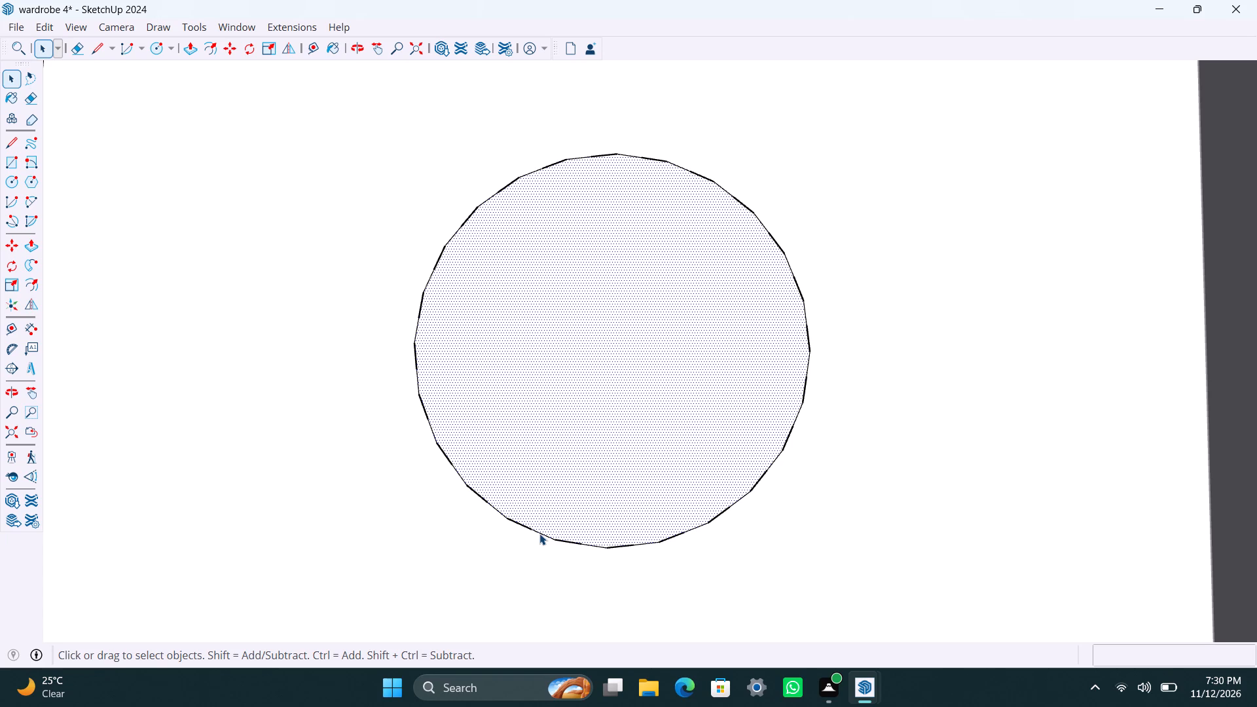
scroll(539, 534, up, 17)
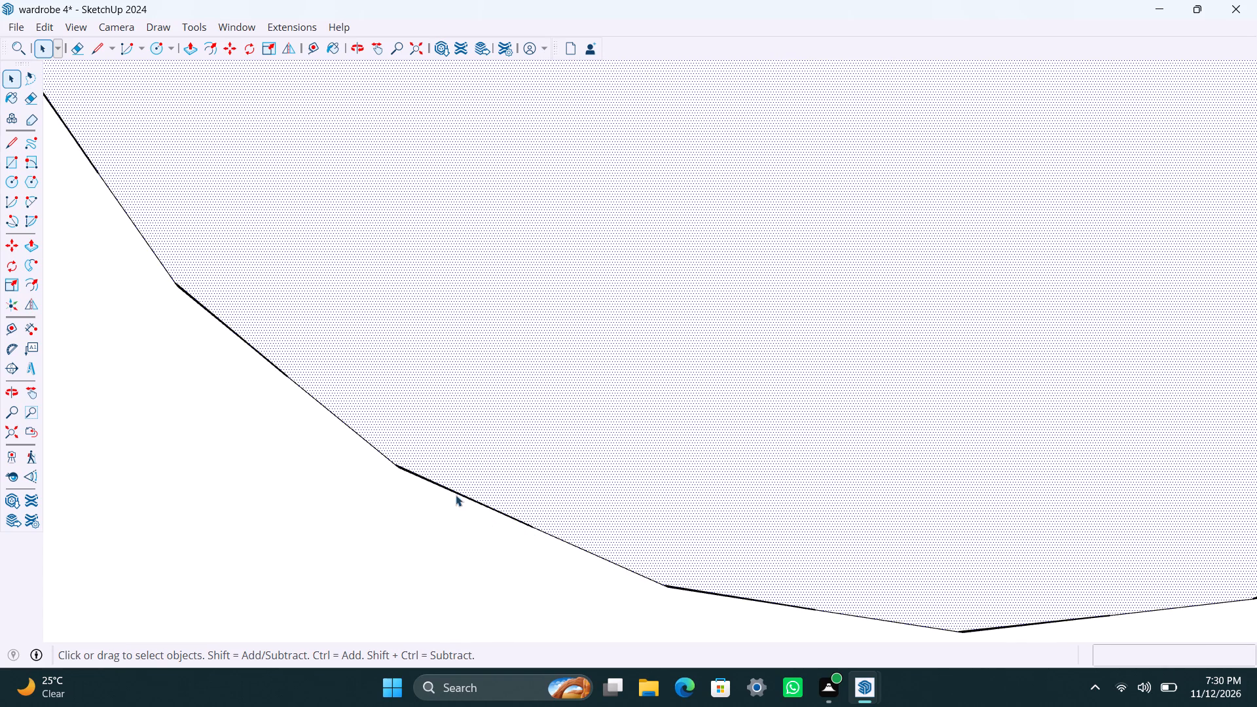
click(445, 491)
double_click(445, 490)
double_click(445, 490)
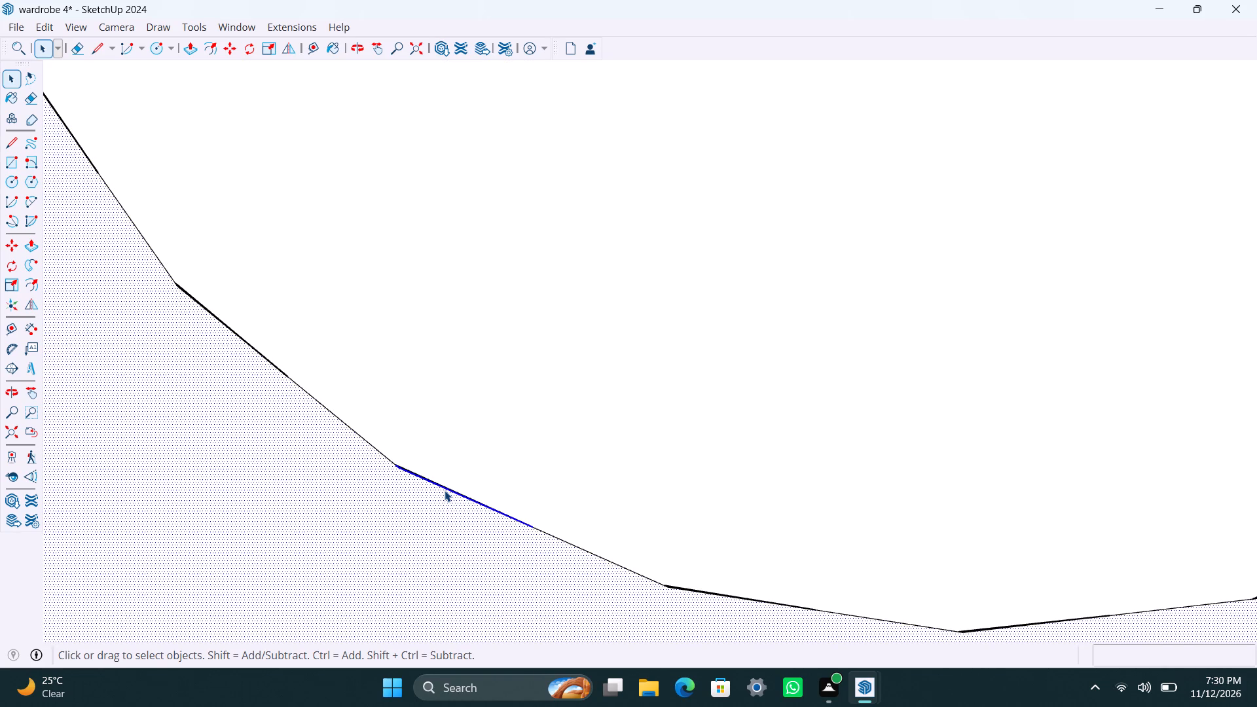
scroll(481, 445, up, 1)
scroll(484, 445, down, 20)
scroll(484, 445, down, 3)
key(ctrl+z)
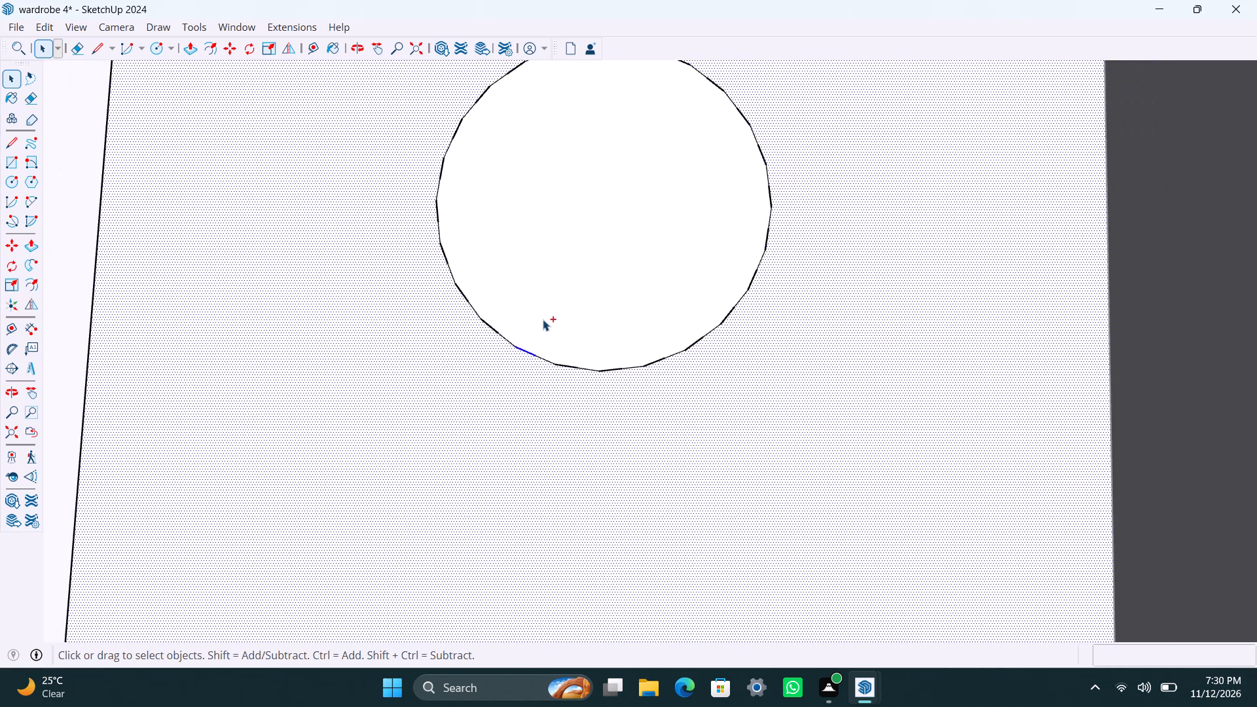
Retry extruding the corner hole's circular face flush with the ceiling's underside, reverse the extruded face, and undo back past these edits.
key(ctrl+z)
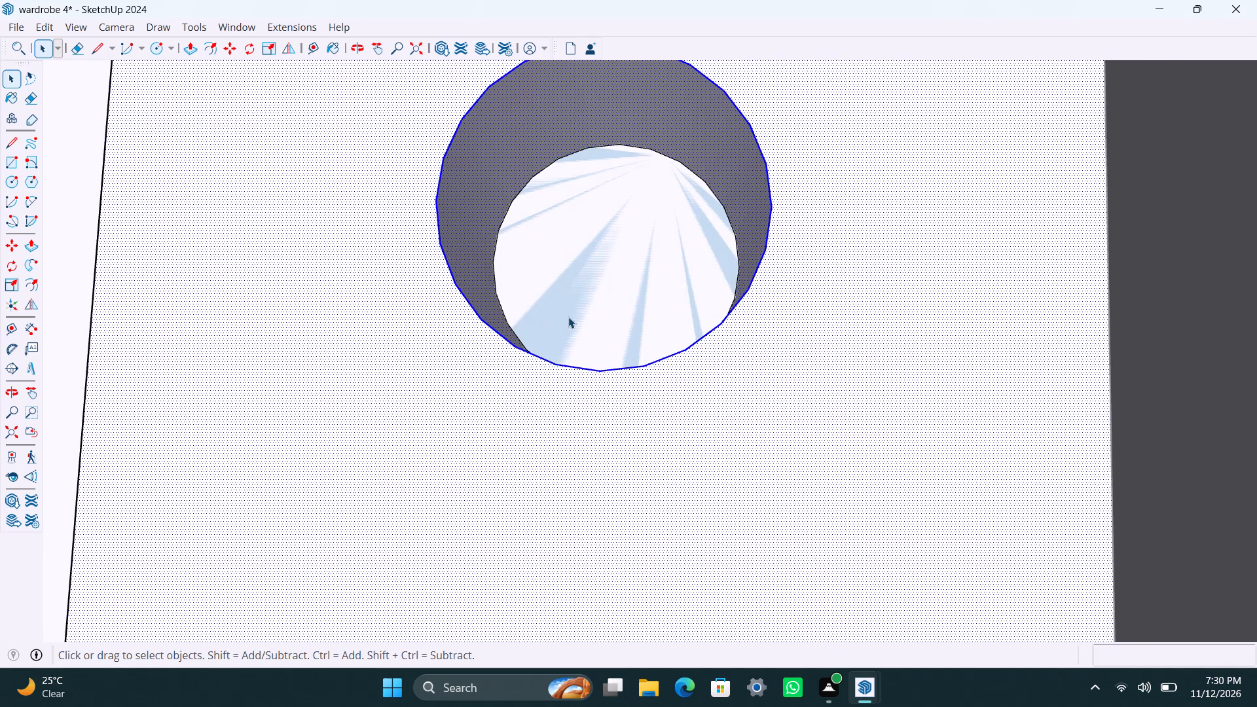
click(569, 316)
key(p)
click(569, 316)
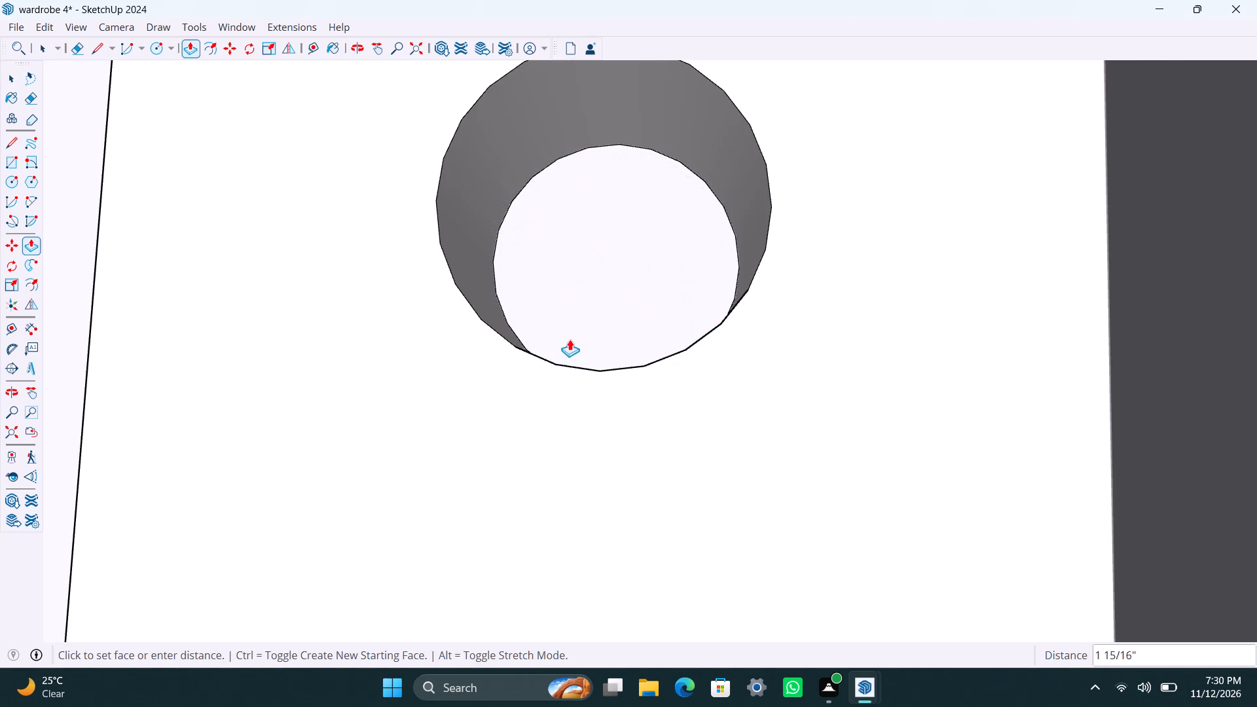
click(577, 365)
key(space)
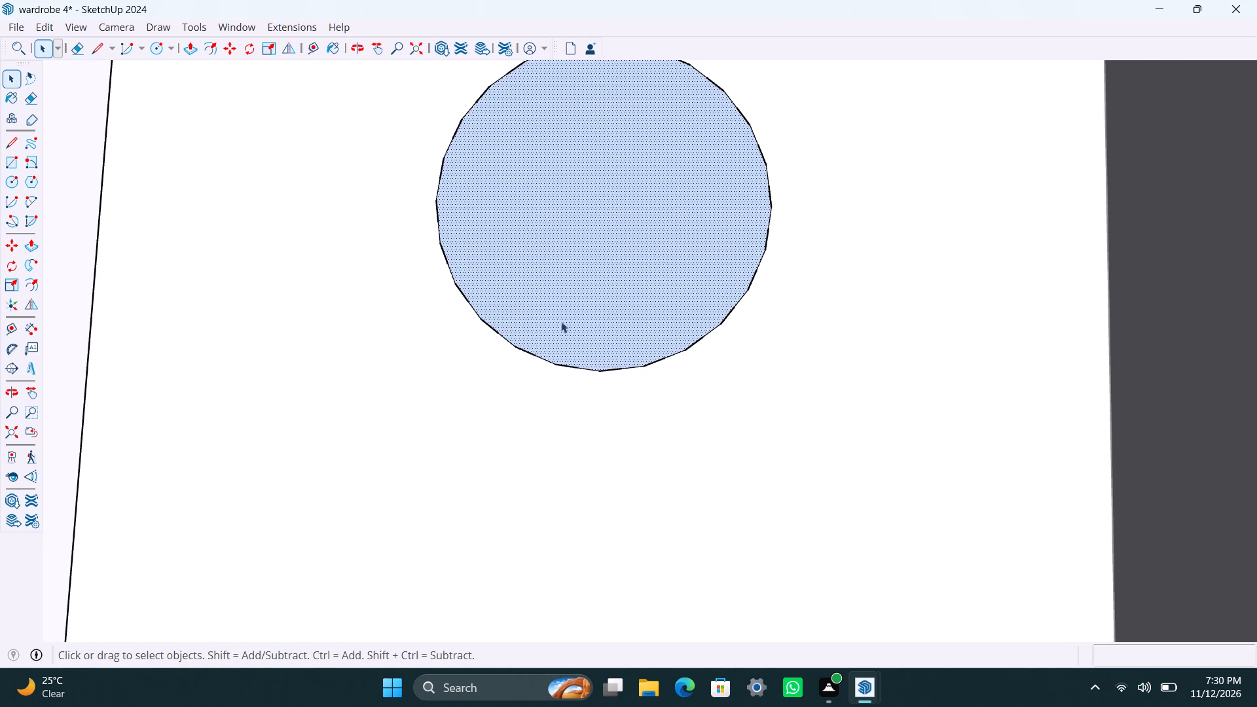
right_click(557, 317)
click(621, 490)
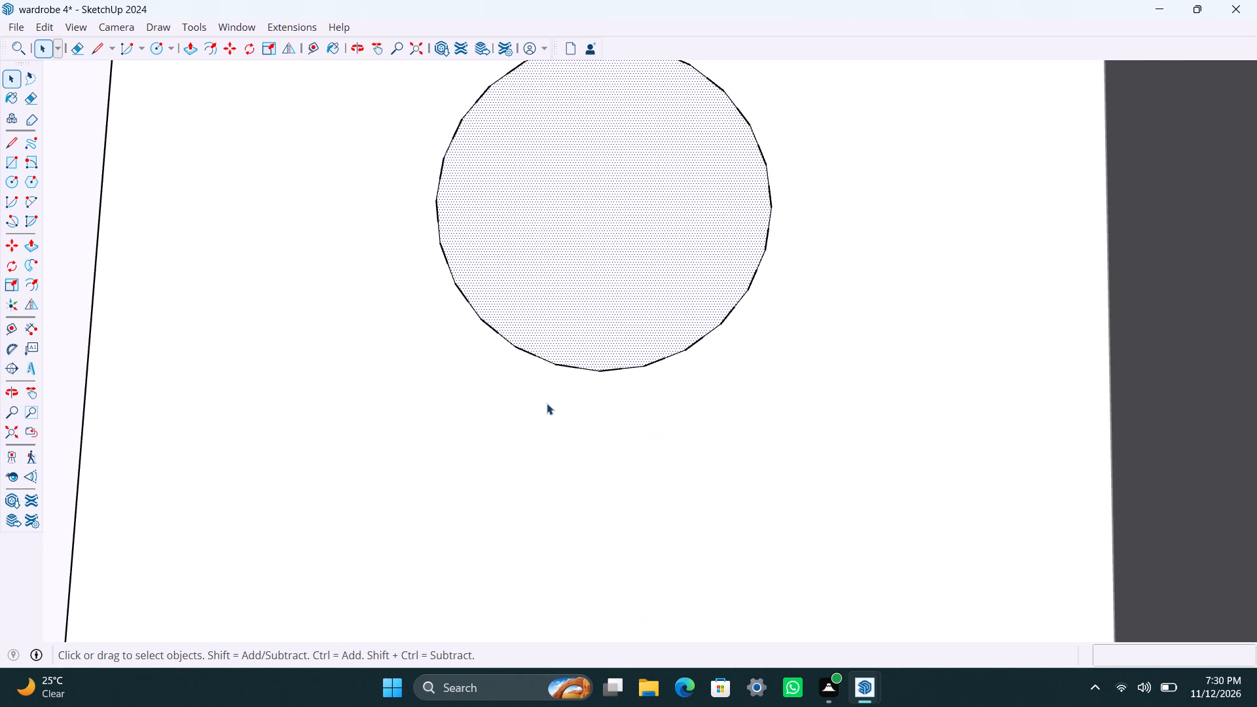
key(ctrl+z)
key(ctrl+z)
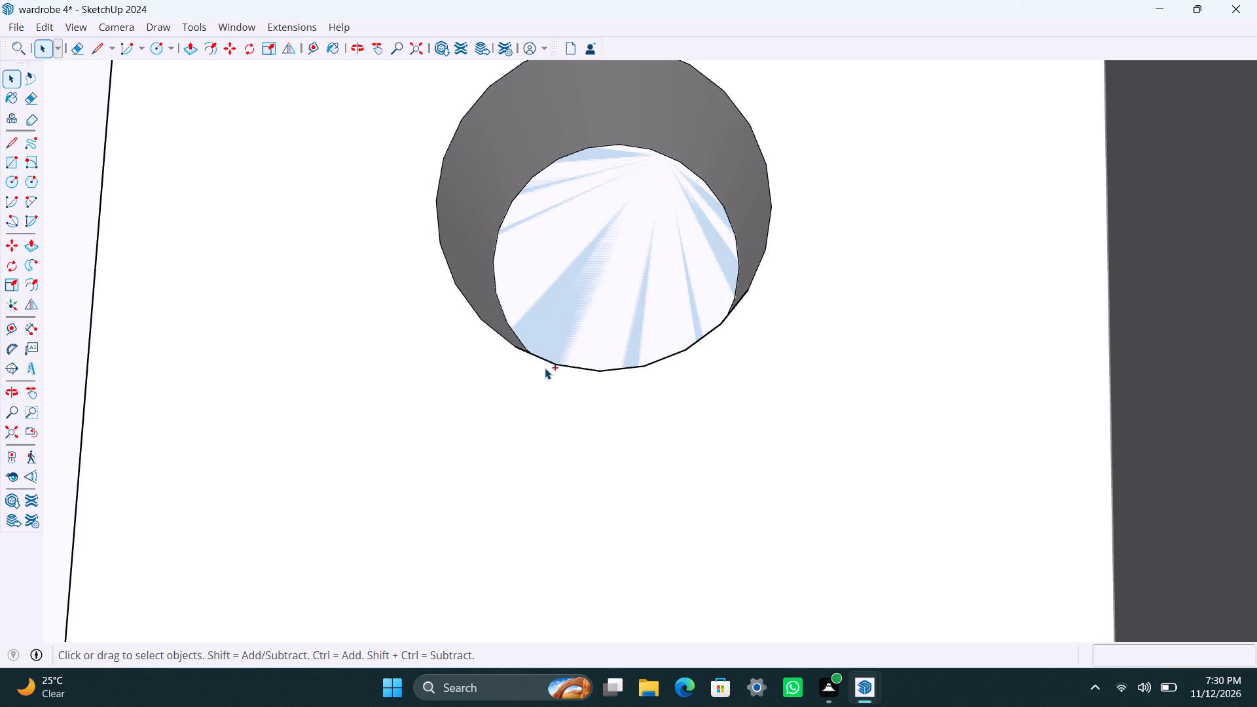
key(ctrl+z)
Redraw the circle from the corner hole's centre to its inner rim, and reverse the resulting circular face.
scroll(585, 281, up, 2)
middle_drag(610, 355, 644, 395)
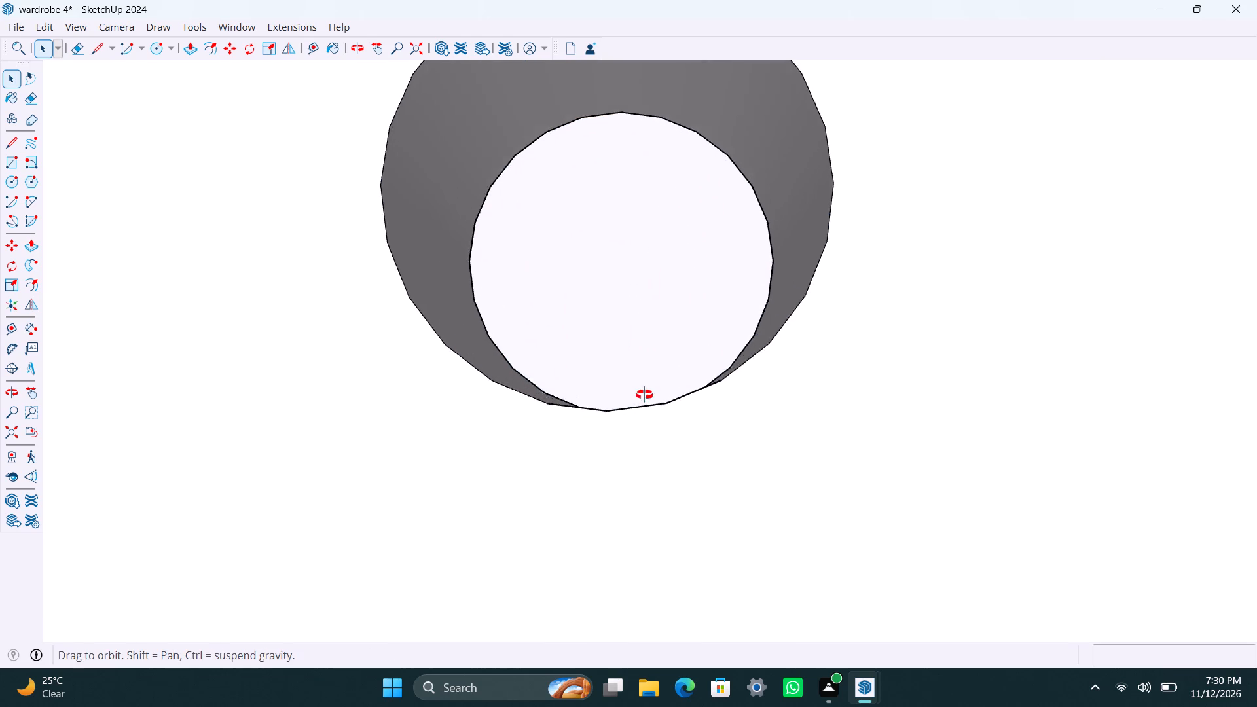
middle_drag(644, 395, 677, 406)
key(c)
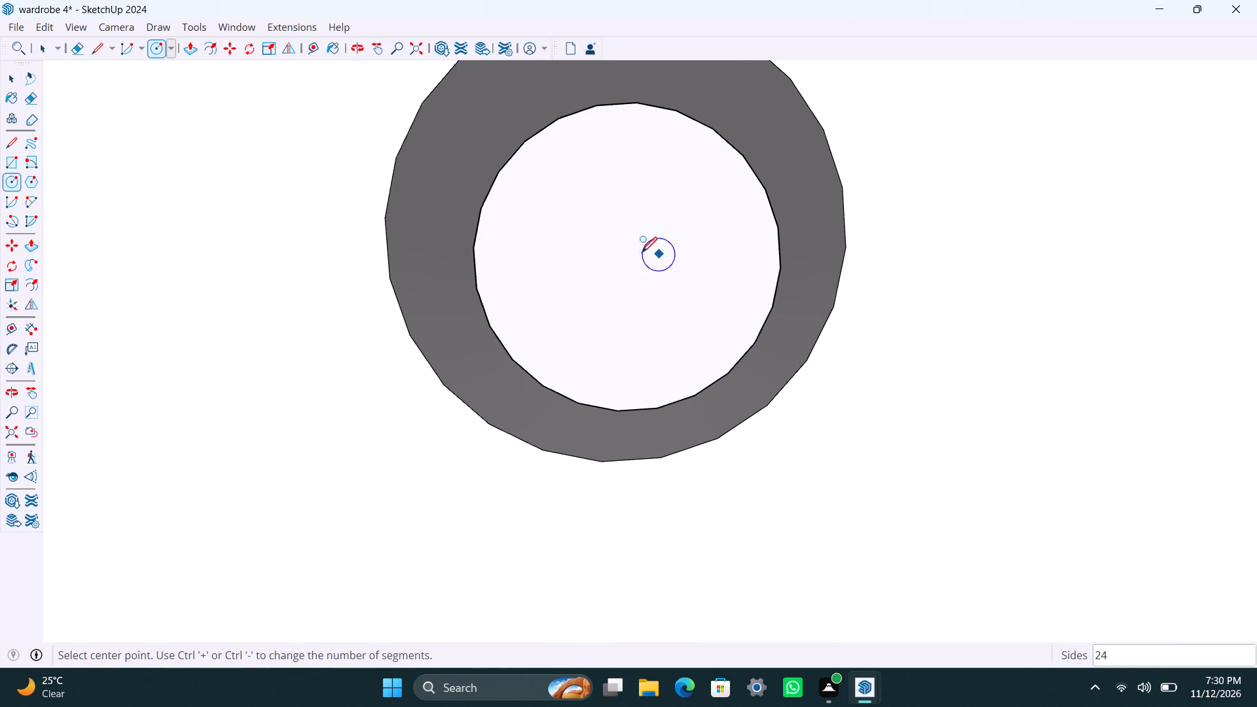
key(l)
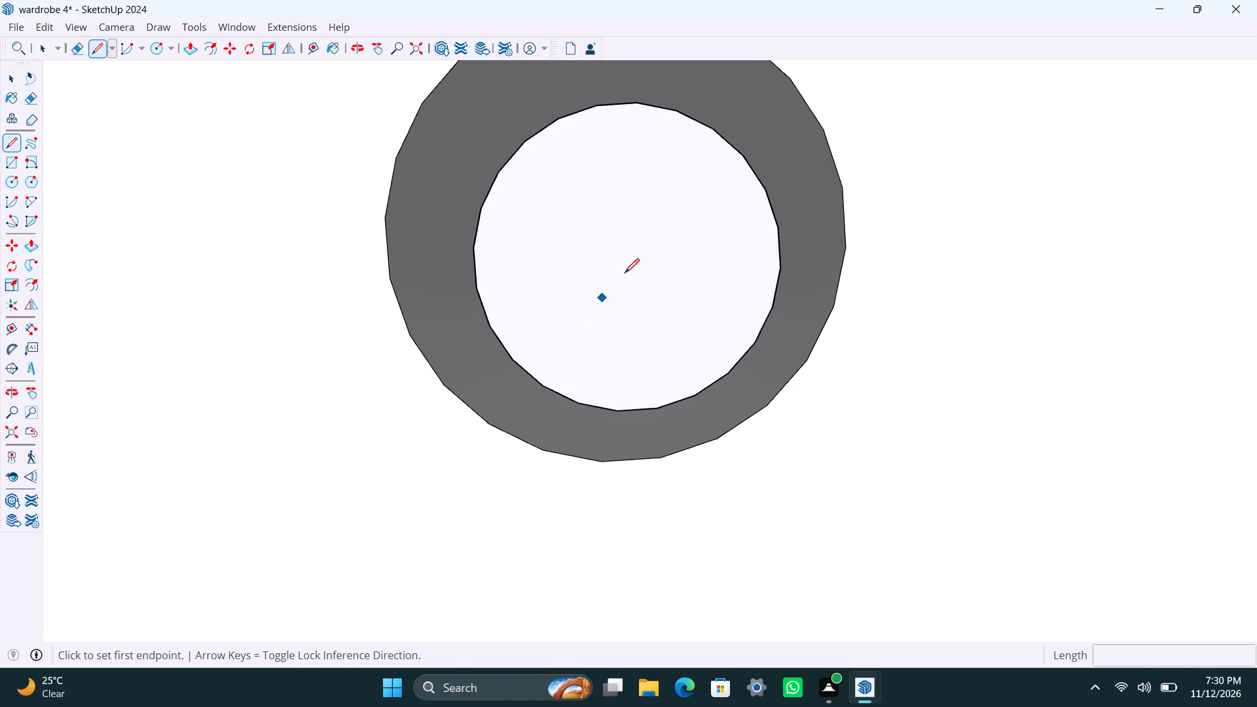
key(c)
click(625, 261)
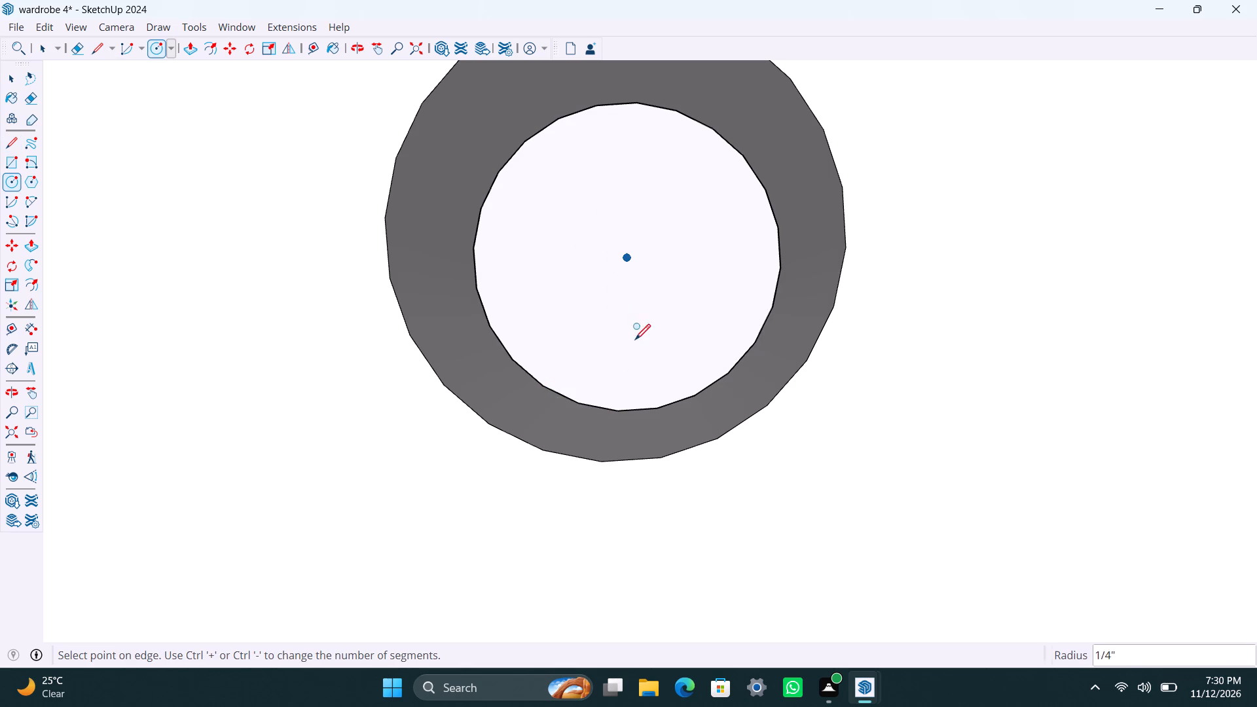
click(610, 406)
key(space)
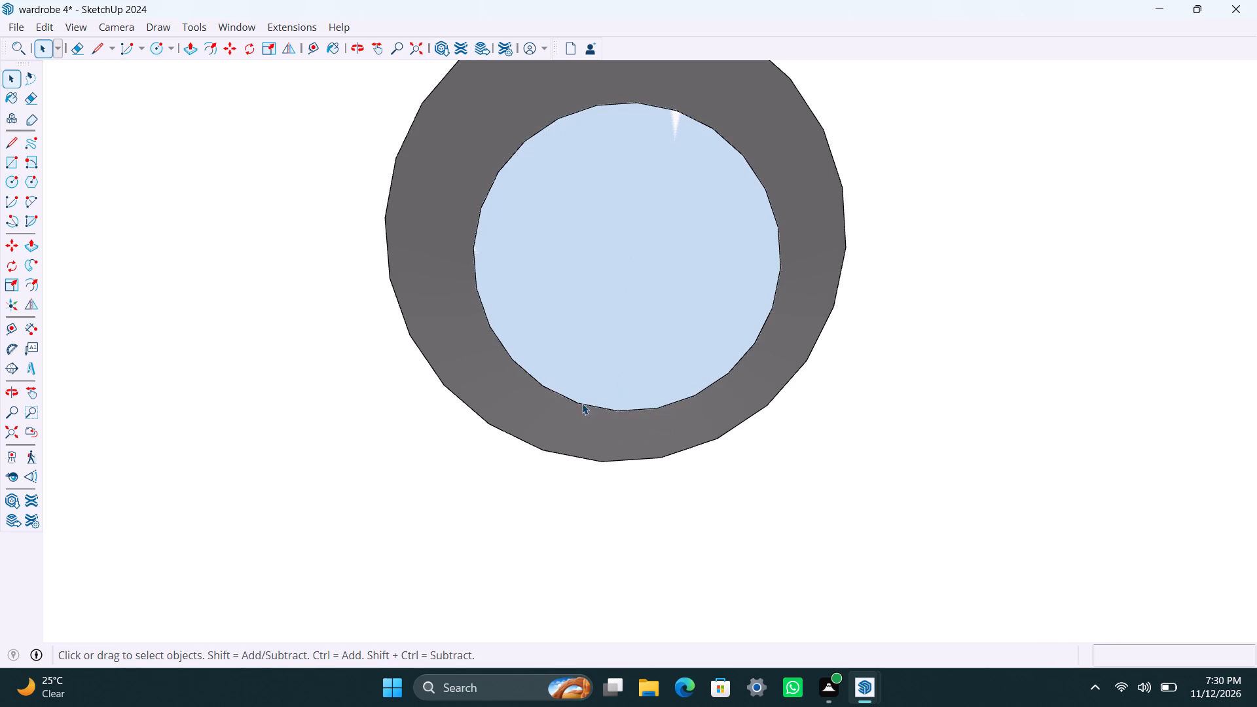
right_click(577, 340)
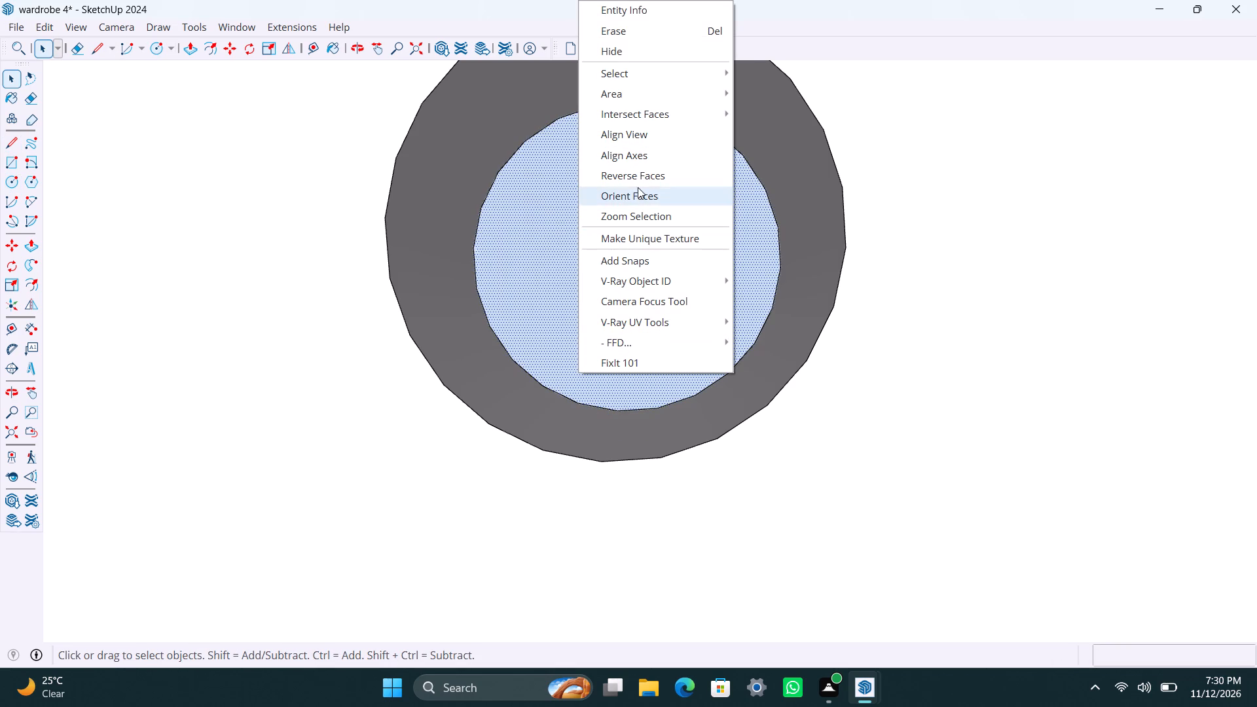
click(638, 176)
Extrude the reversed circular face 6" until it is flush with the ceiling's underside.
key(p)
click(581, 312)
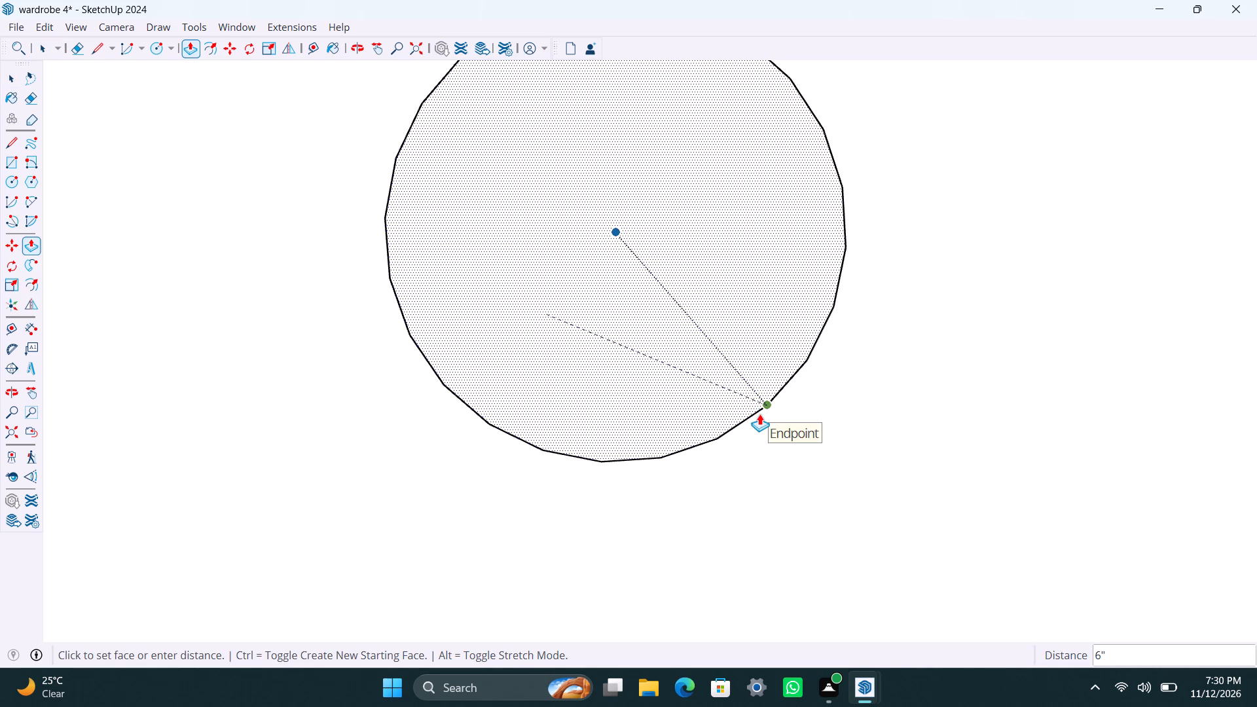
click(759, 414)
key(space)
Offset the flush downlight's circular rim outward by 0.5" on the ceiling's underside.
click(587, 458)
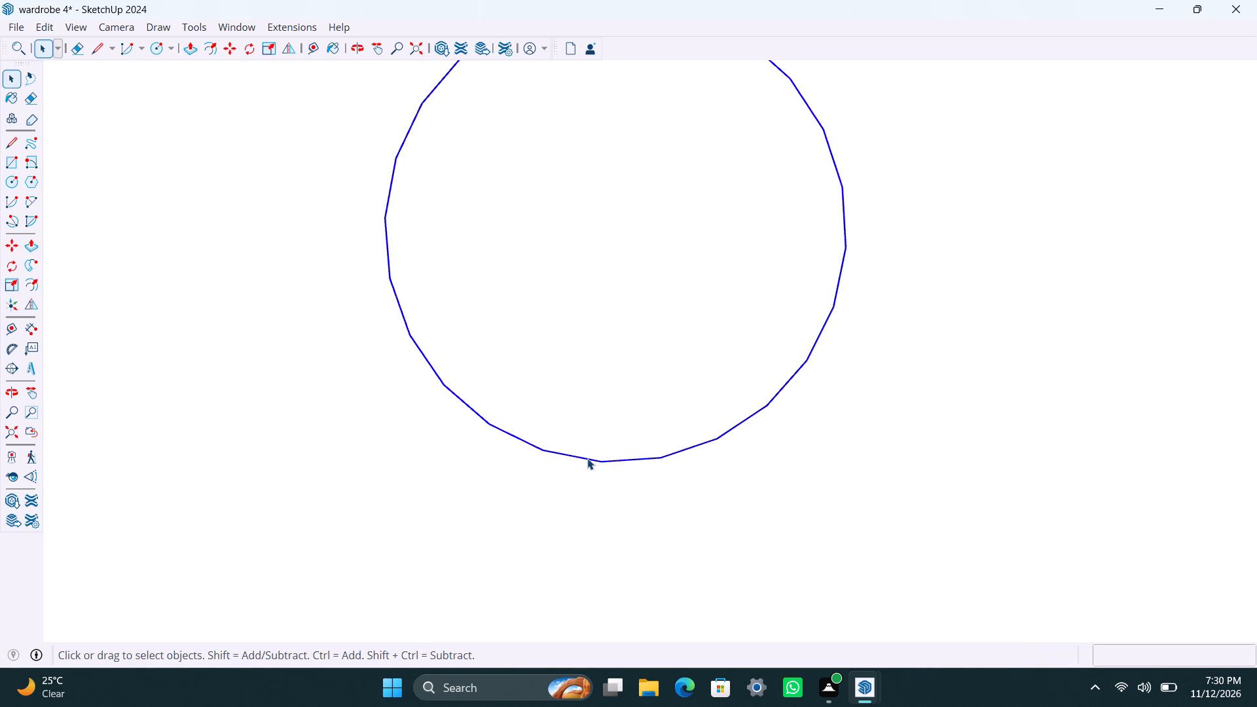
key(f)
drag(586, 459, 574, 491)
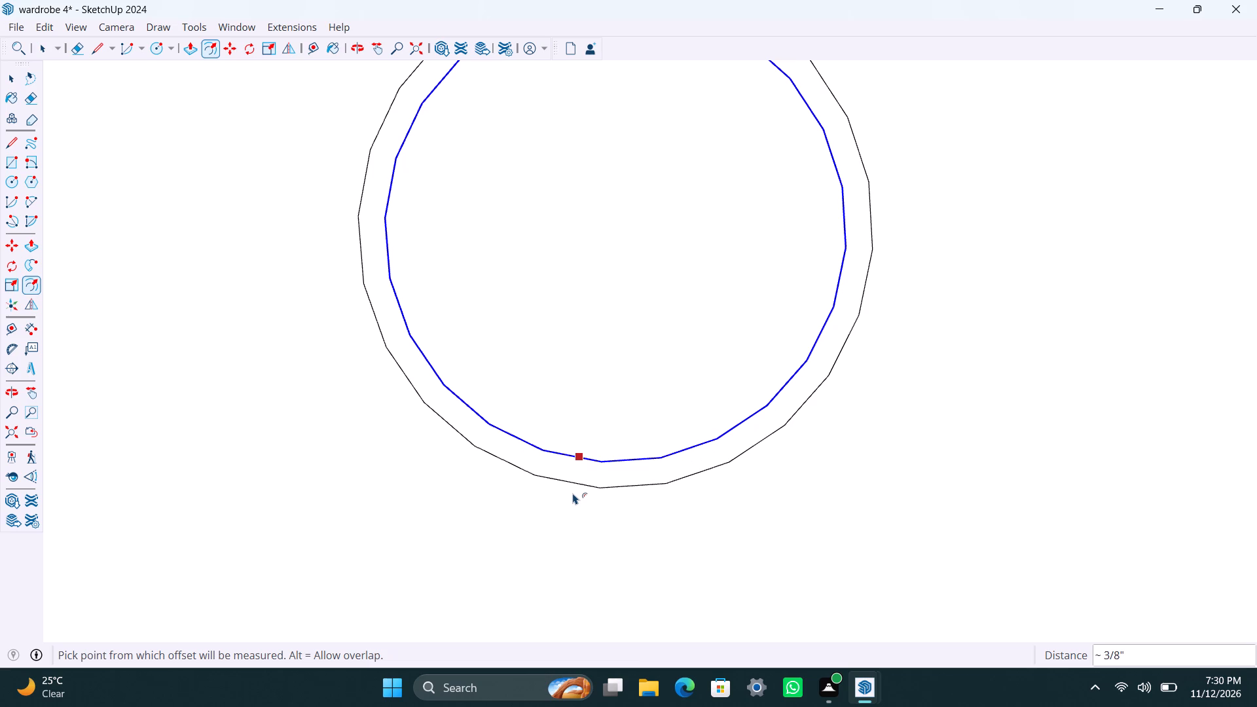
text(0.5")
key(Return)
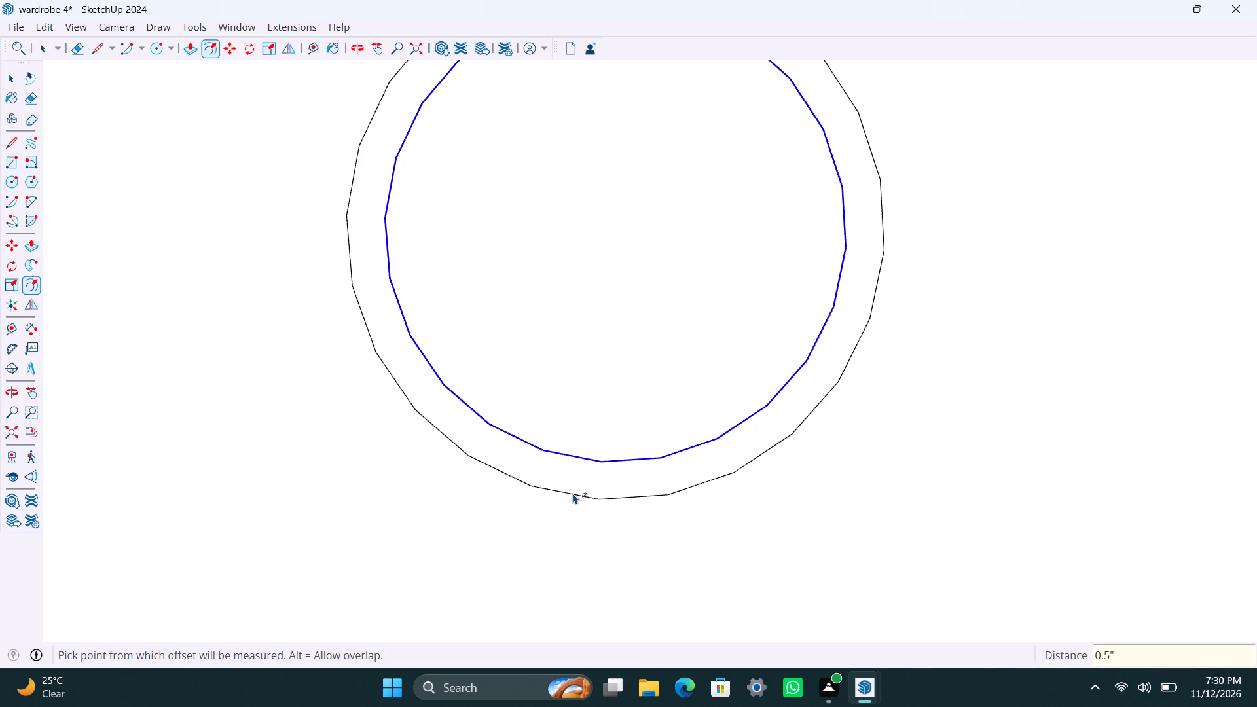
Extrude the ring face around the corner downlight 0.5" to form its raised trim.
key(space)
click(575, 488)
key(p)
click(576, 488)
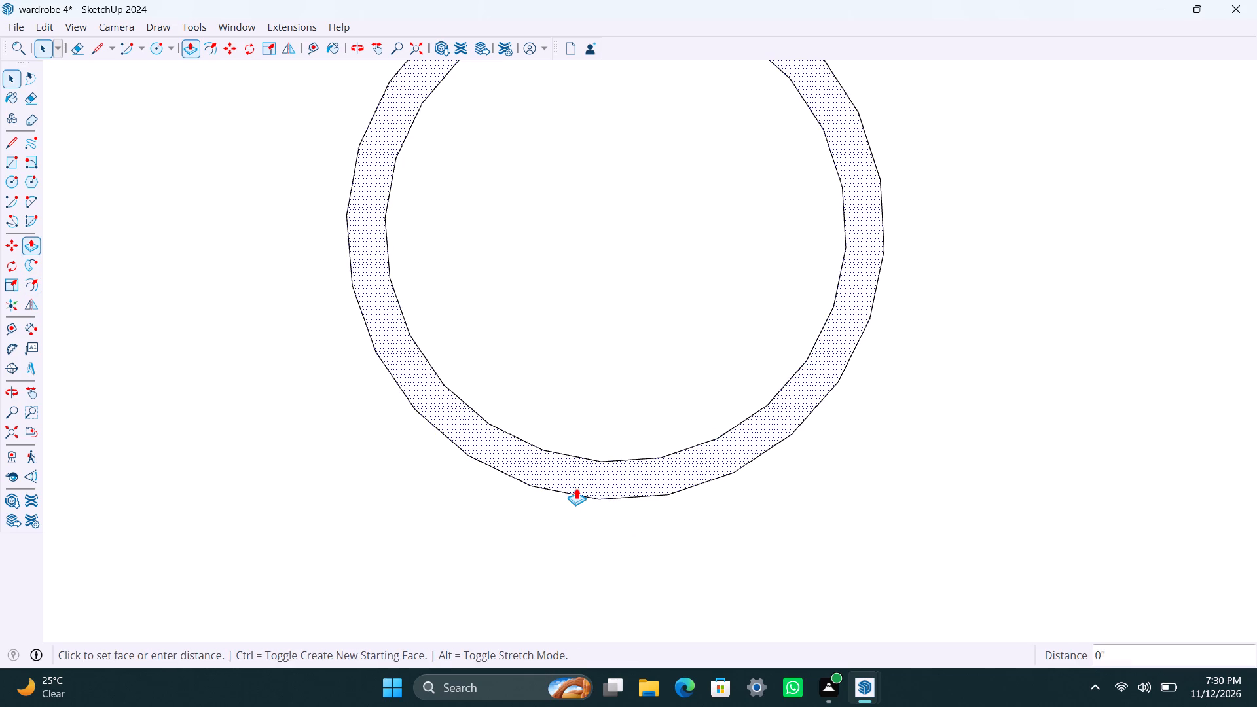
text(0.5")
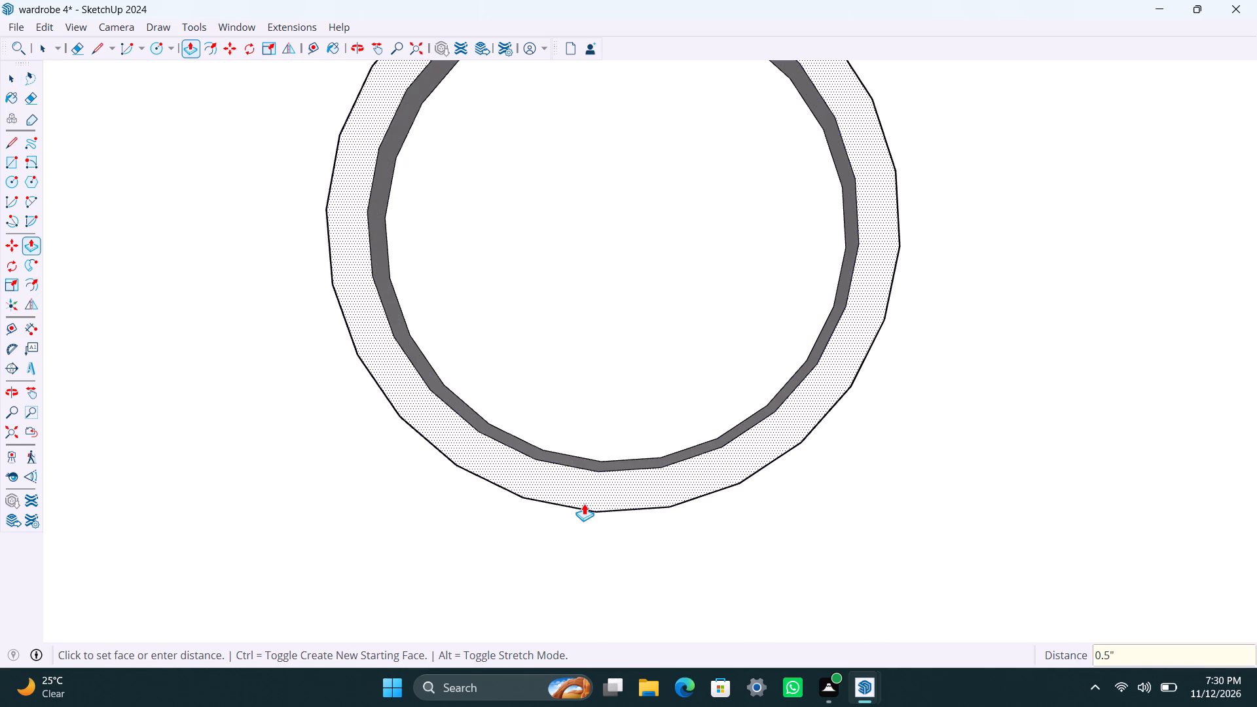
key(Return)
key(space)
Exit the ceiling group and inspect the room's ceiling with its downlight trims and central recess from several angles.
scroll(576, 422, down, 20)
scroll(576, 422, down, 6)
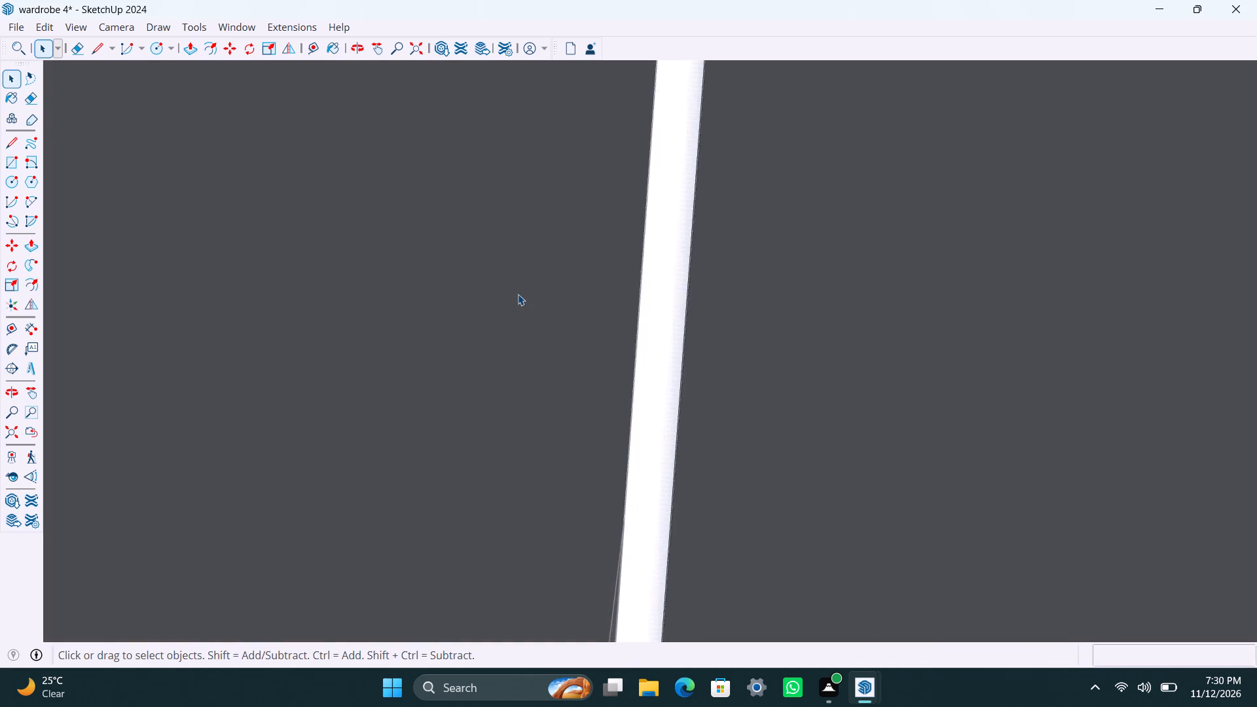
scroll(518, 294, down, 1)
click(416, 48)
scroll(551, 259, down, 3)
middle_drag(623, 252, 583, 664)
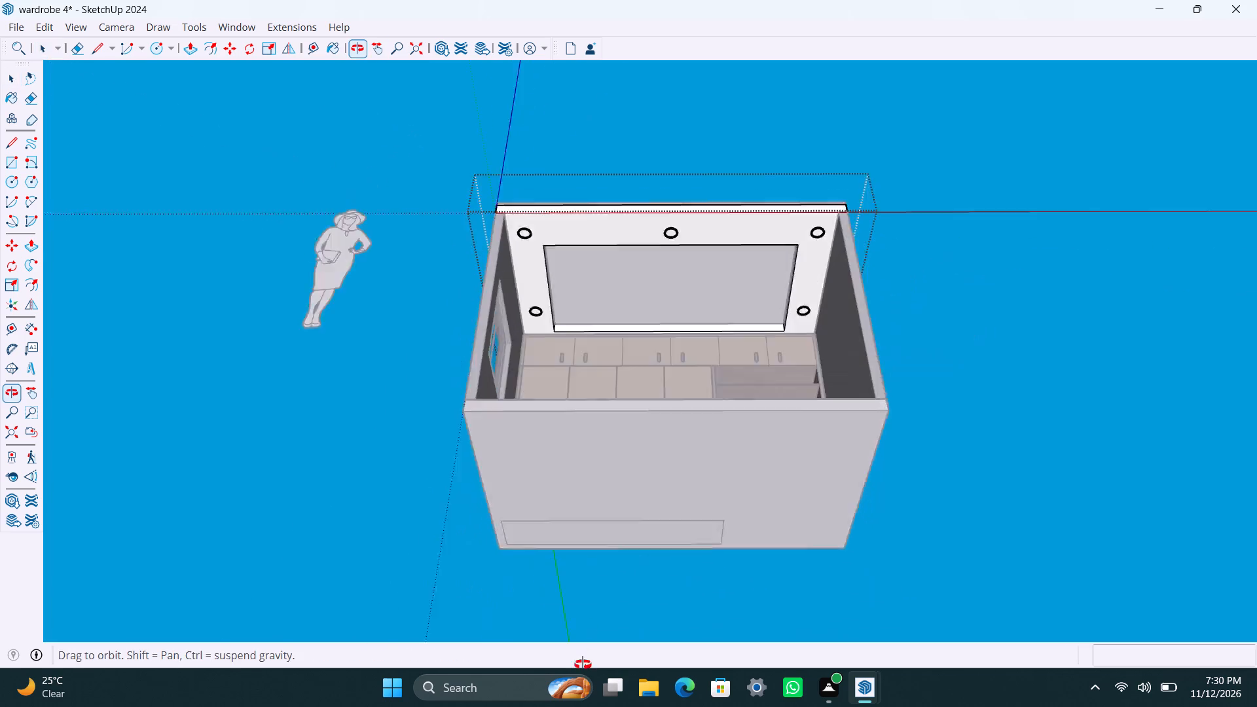
middle_drag(583, 664, 564, 706)
scroll(617, 329, up, 2)
click(1027, 266)
scroll(425, 372, down, 2)
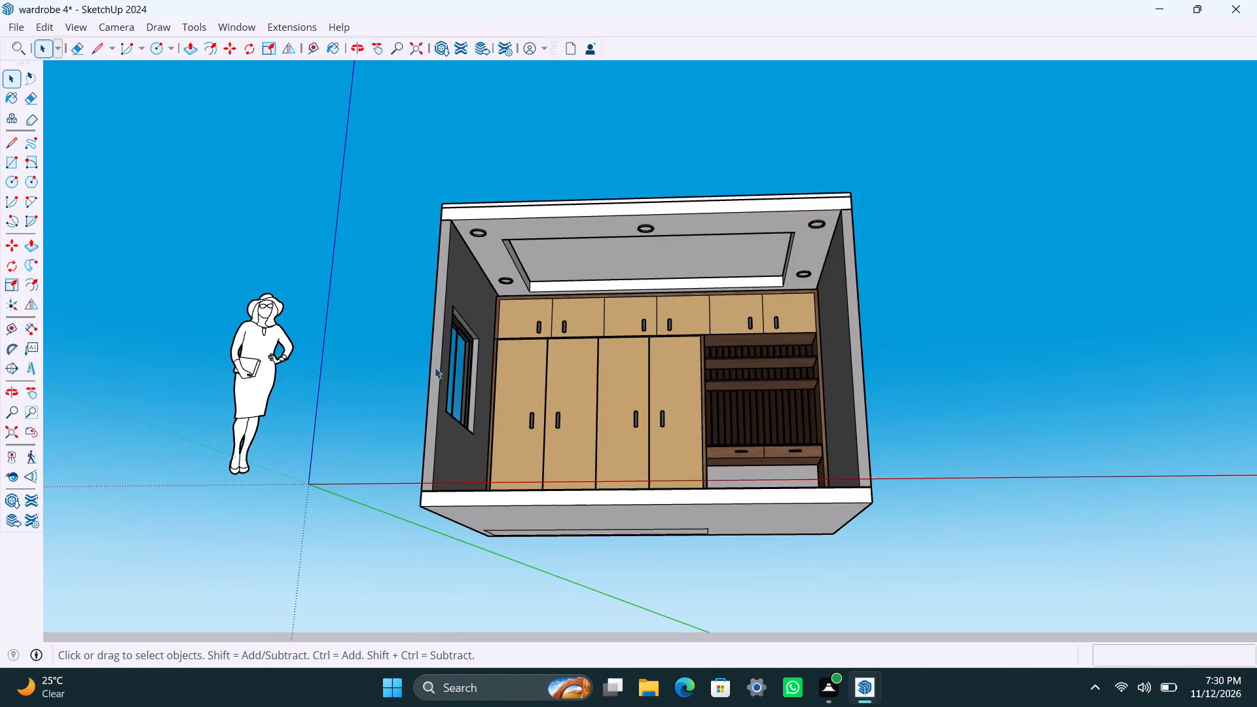
middle_drag(627, 319, 720, 299)
scroll(612, 245, up, 2)
shift+middle_drag(590, 249, 458, 287)
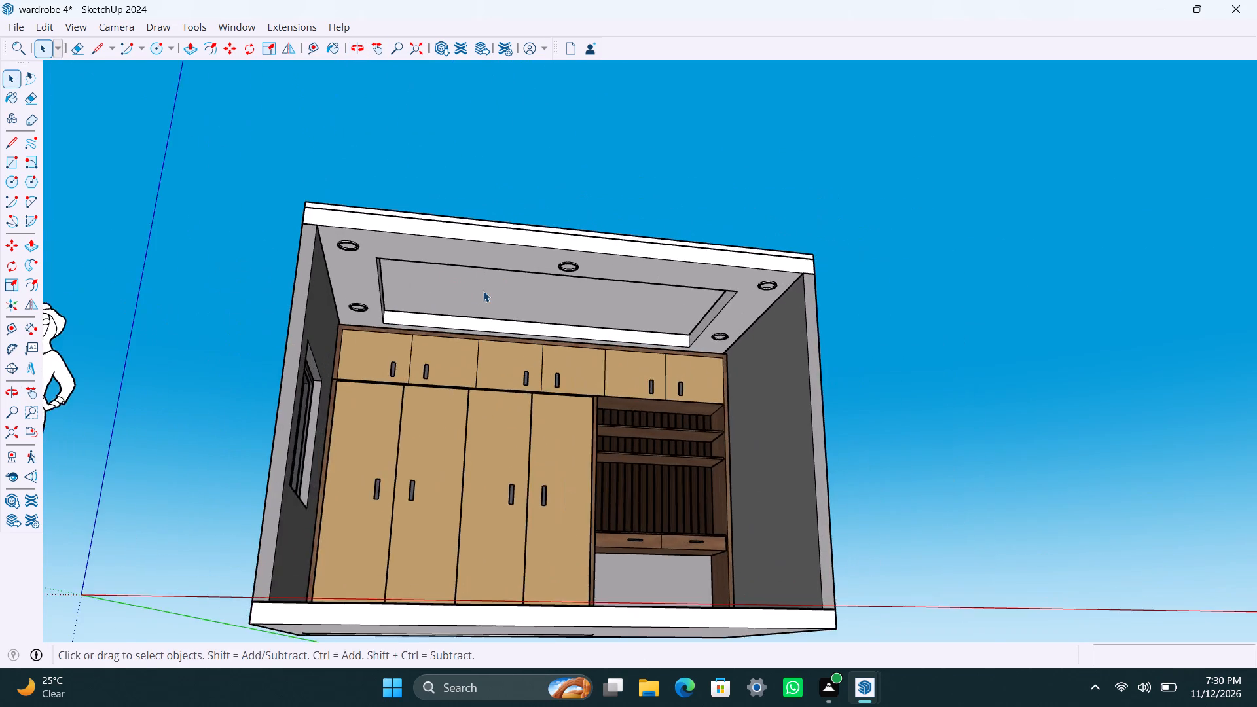
scroll(483, 291, up, 3)
middle_drag(465, 325, 405, 311)
click(414, 310)
click(435, 302)
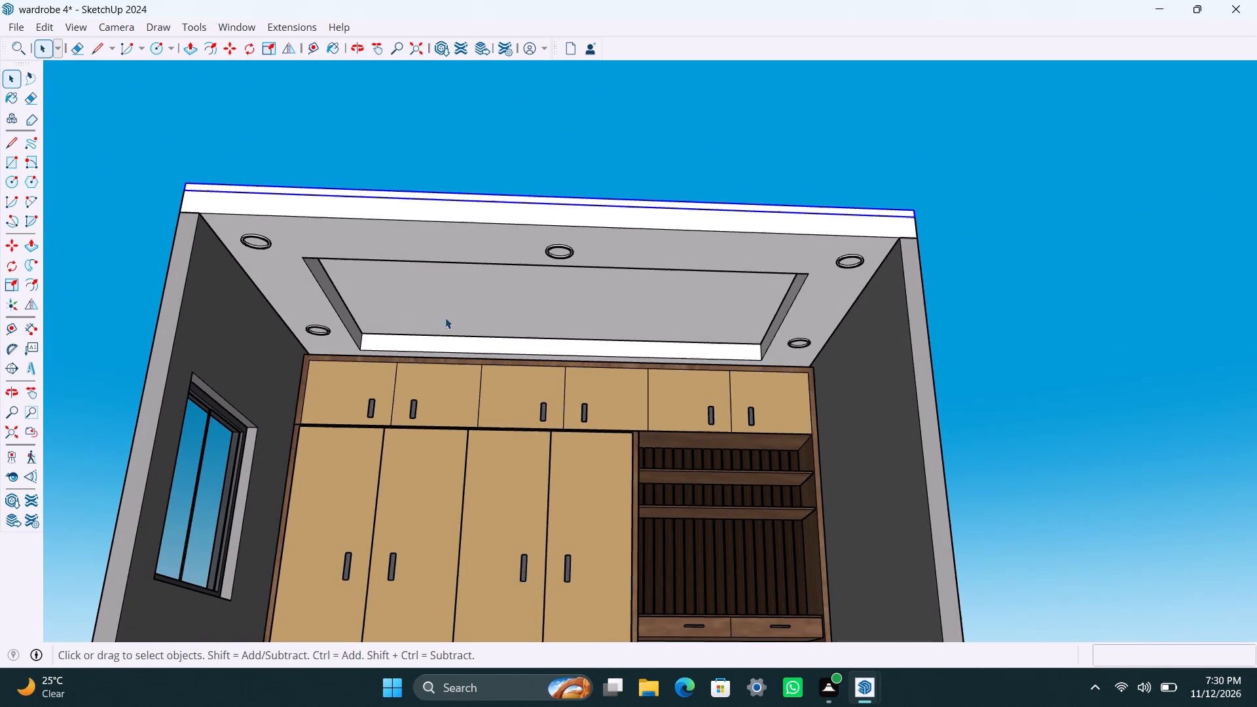
Turn on the V-Ray for SketchUp and V-Ray Utilities tool sets, and open the V-Ray Asset Editor's material list.
right_click(695, 51)
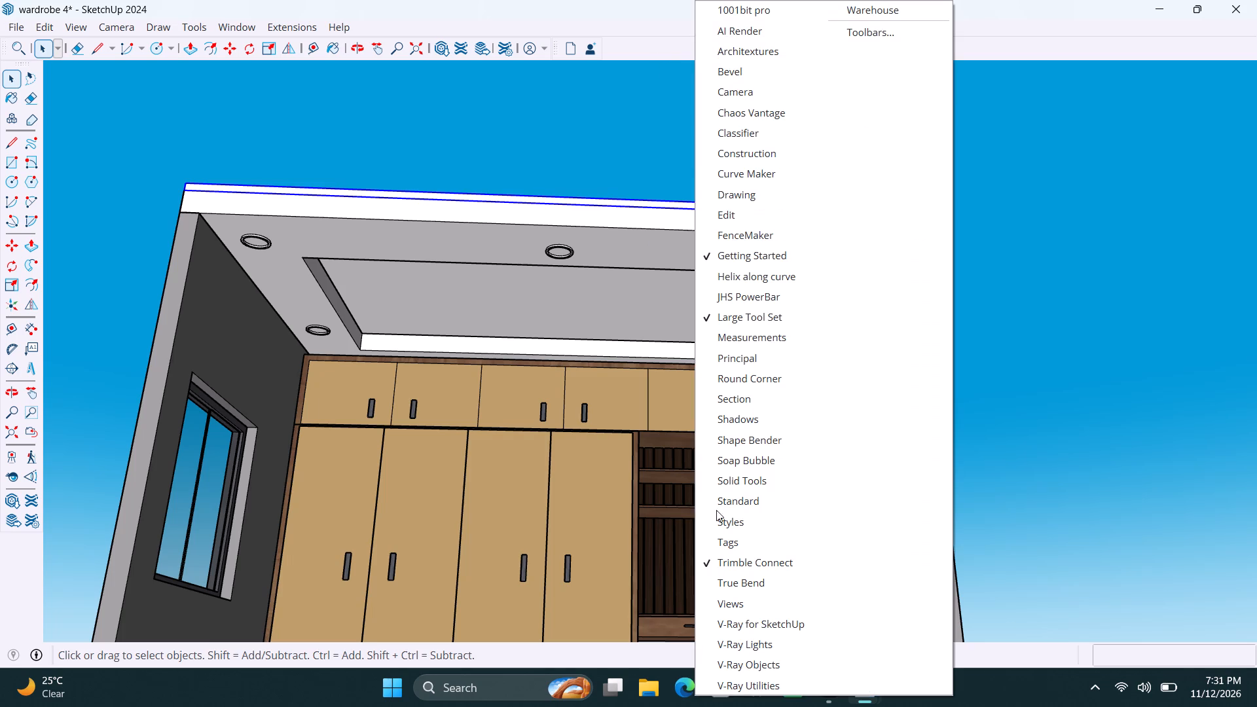
click(743, 623)
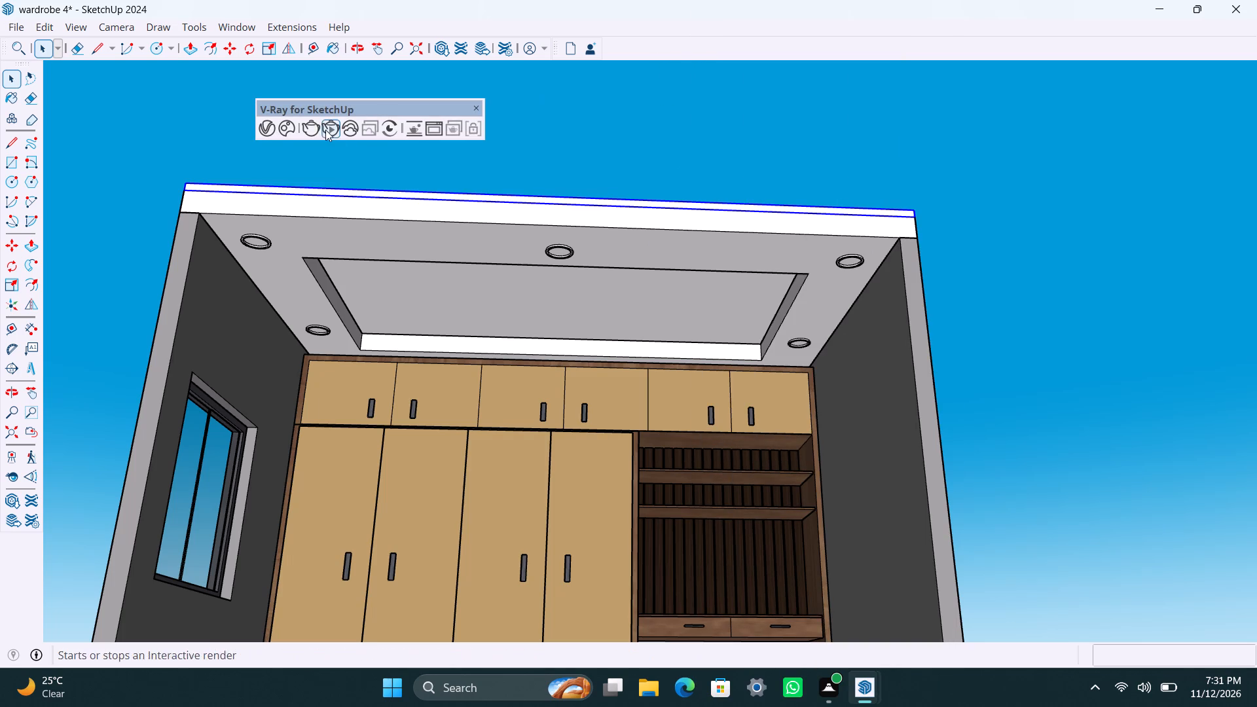
click(647, 54)
right_click(647, 54)
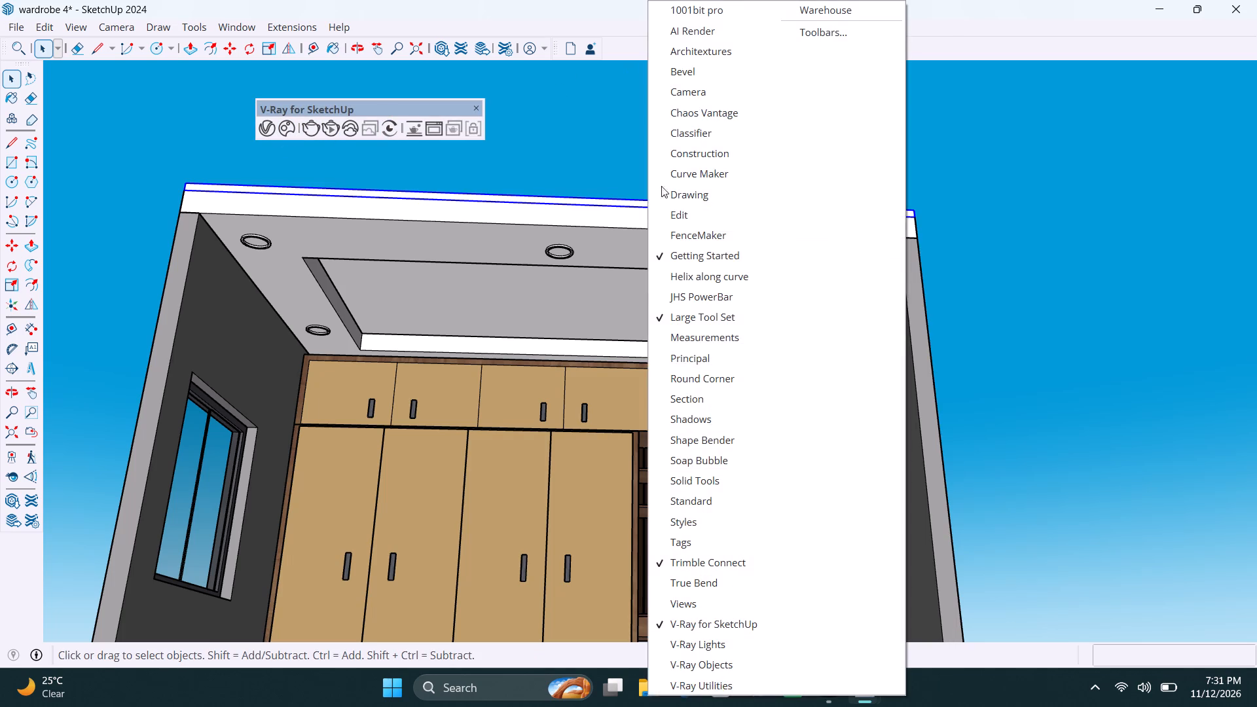
click(689, 691)
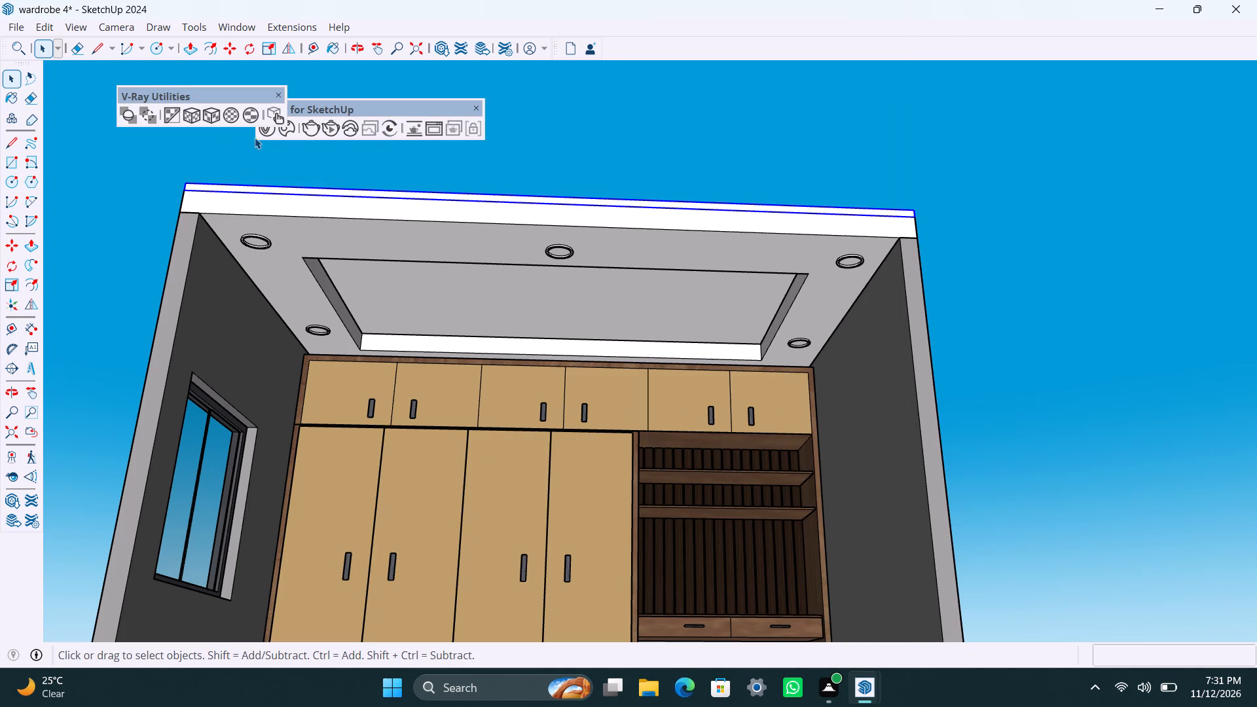
click(266, 128)
scroll(381, 287, down, 1)
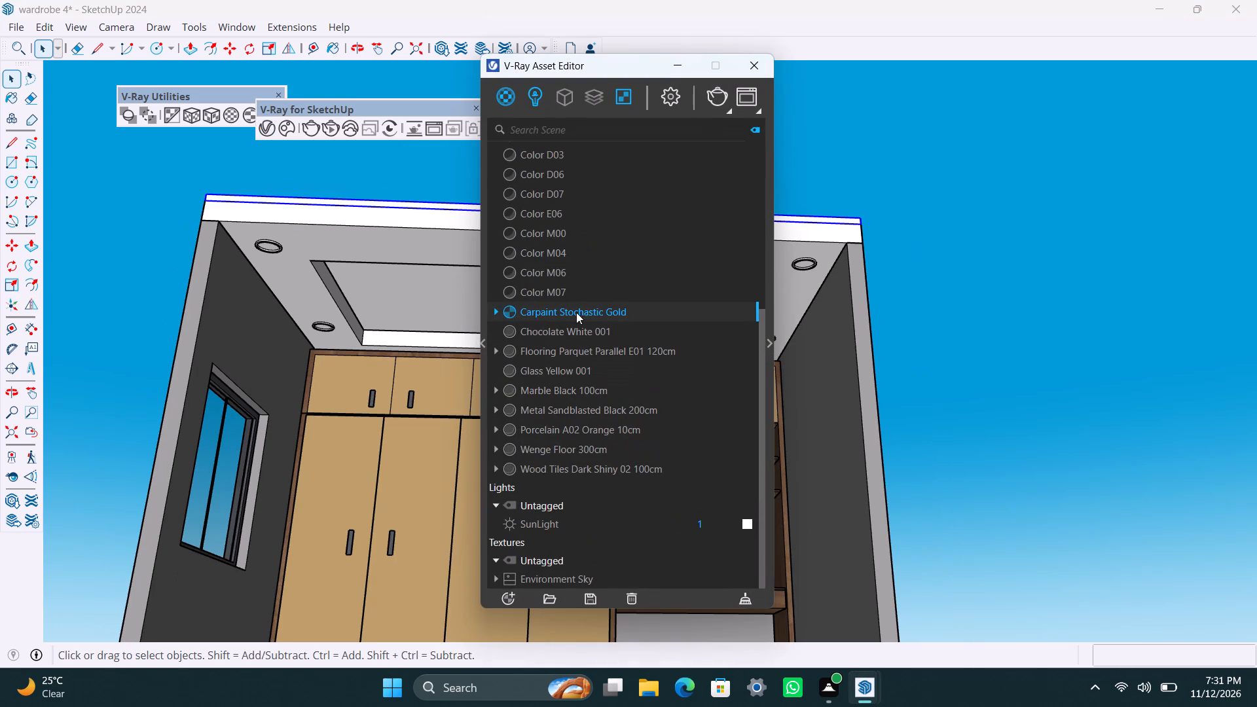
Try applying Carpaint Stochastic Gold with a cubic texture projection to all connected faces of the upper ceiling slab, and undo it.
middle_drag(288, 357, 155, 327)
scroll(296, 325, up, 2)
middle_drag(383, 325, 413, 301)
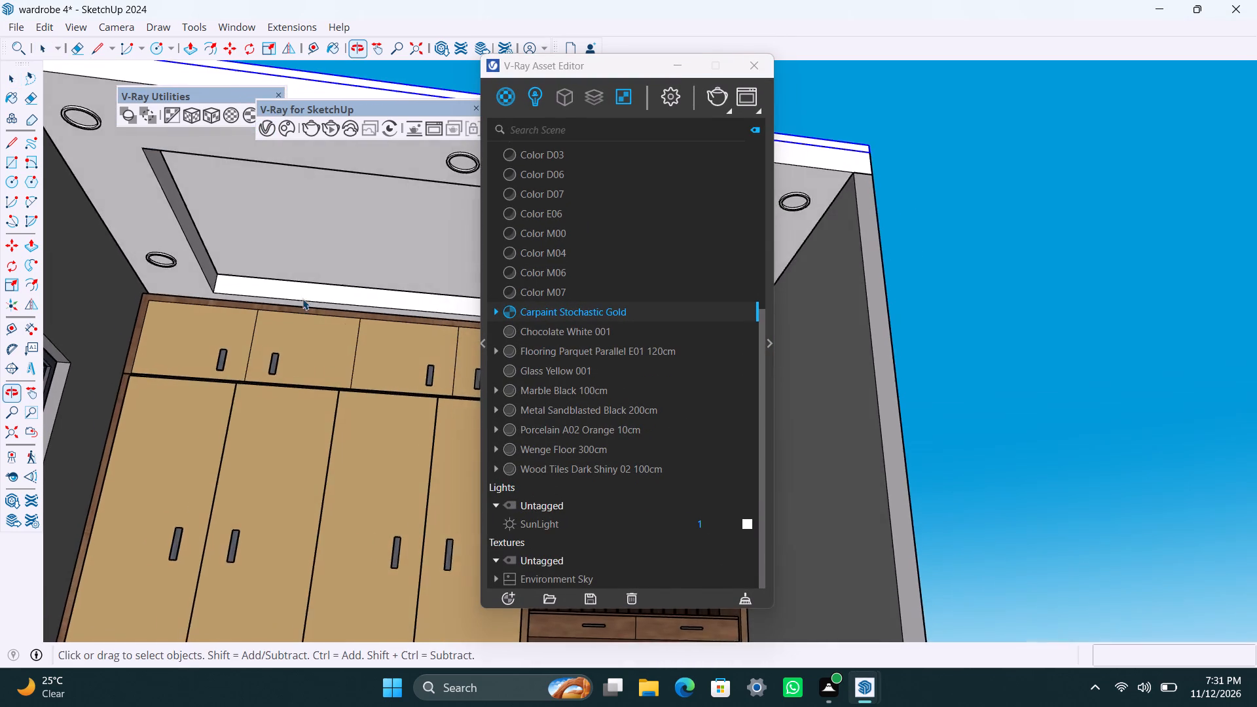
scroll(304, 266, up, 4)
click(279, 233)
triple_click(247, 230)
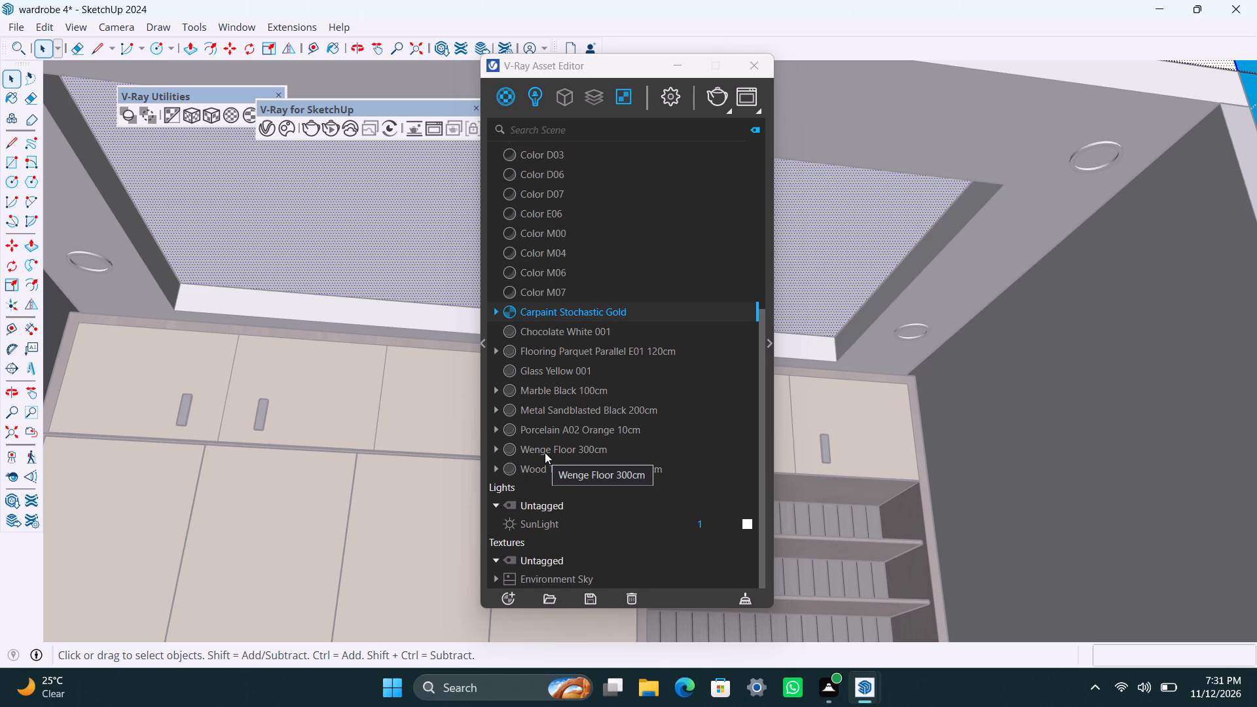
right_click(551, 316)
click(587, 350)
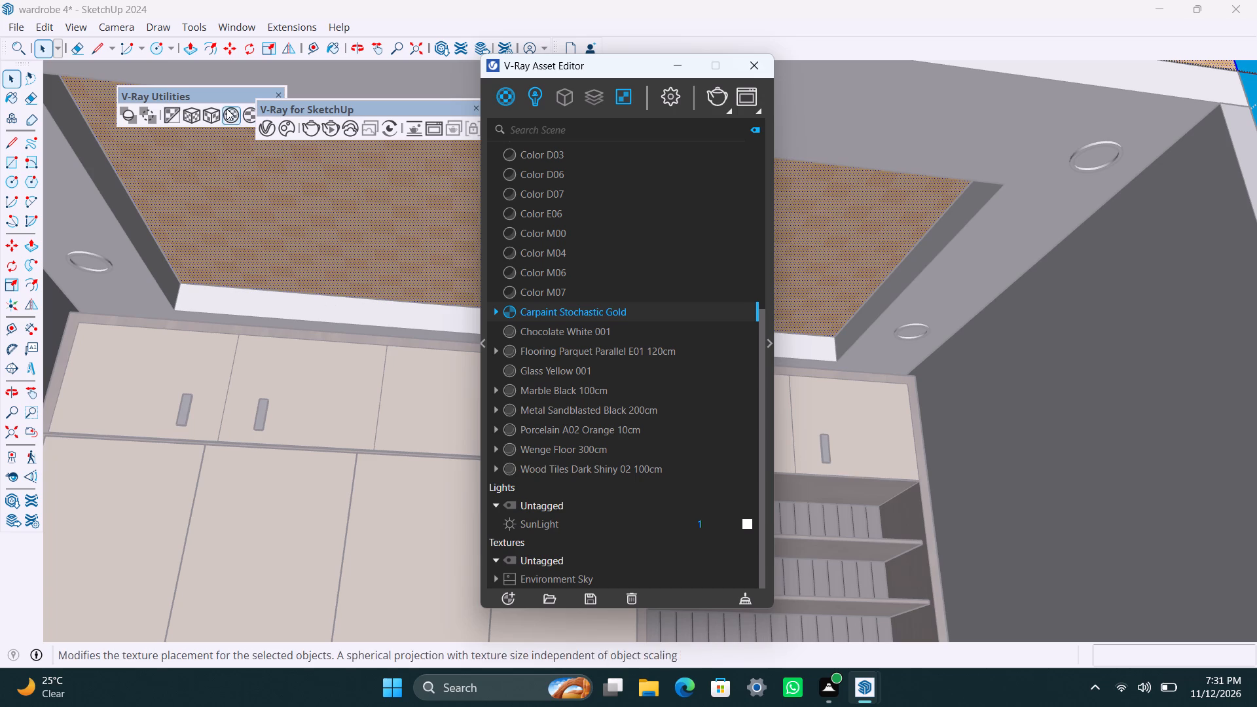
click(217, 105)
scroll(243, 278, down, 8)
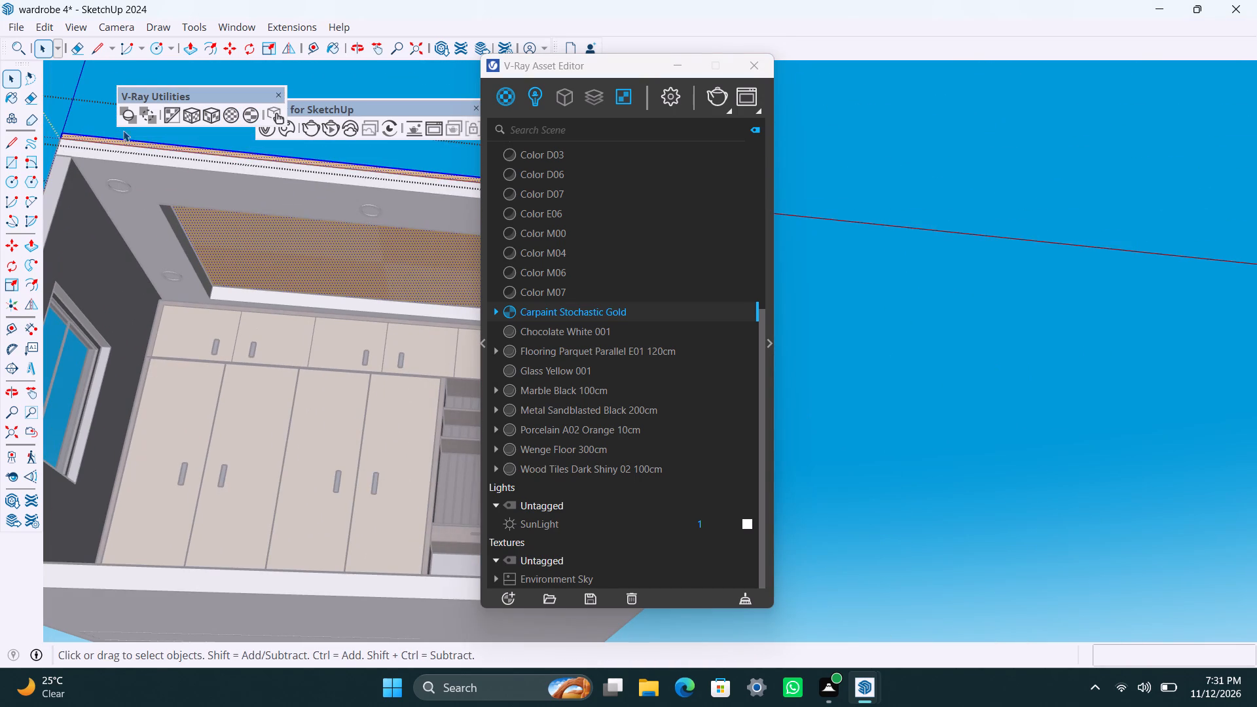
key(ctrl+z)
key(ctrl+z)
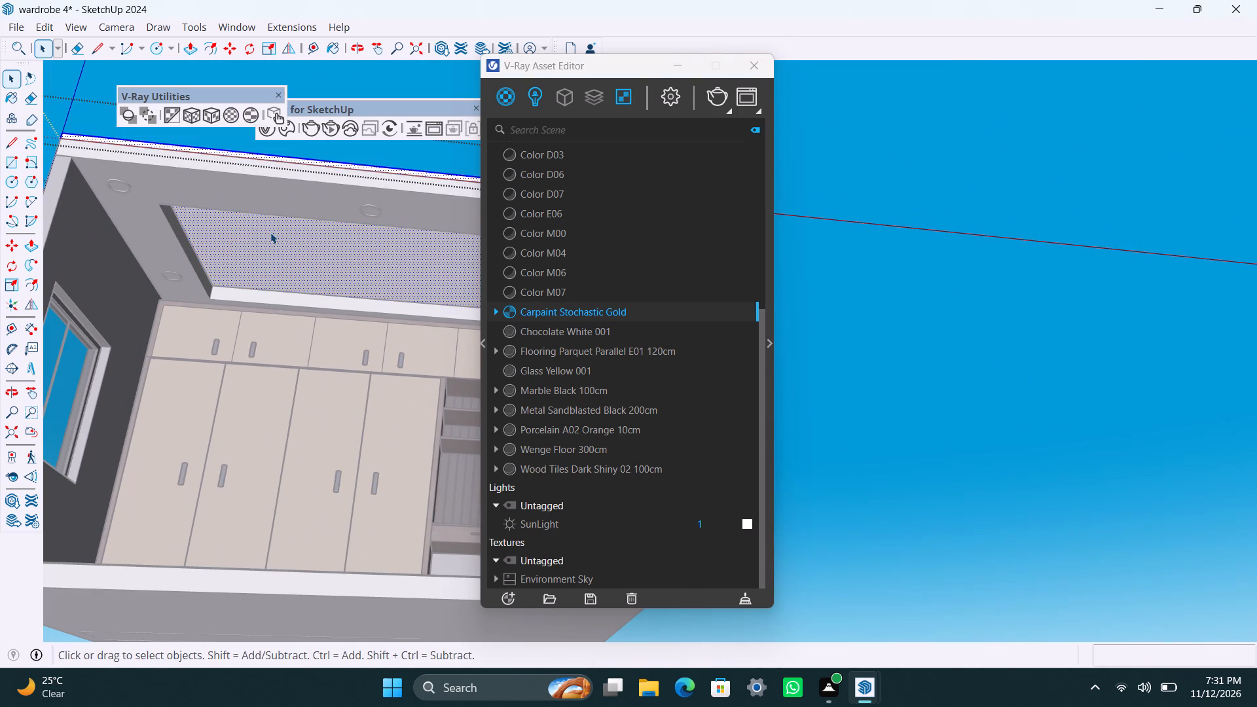
Apply Carpaint Stochastic Gold with a cubic texture projection to only the recessed central ceiling face, and exit the group.
click(270, 232)
right_click(534, 321)
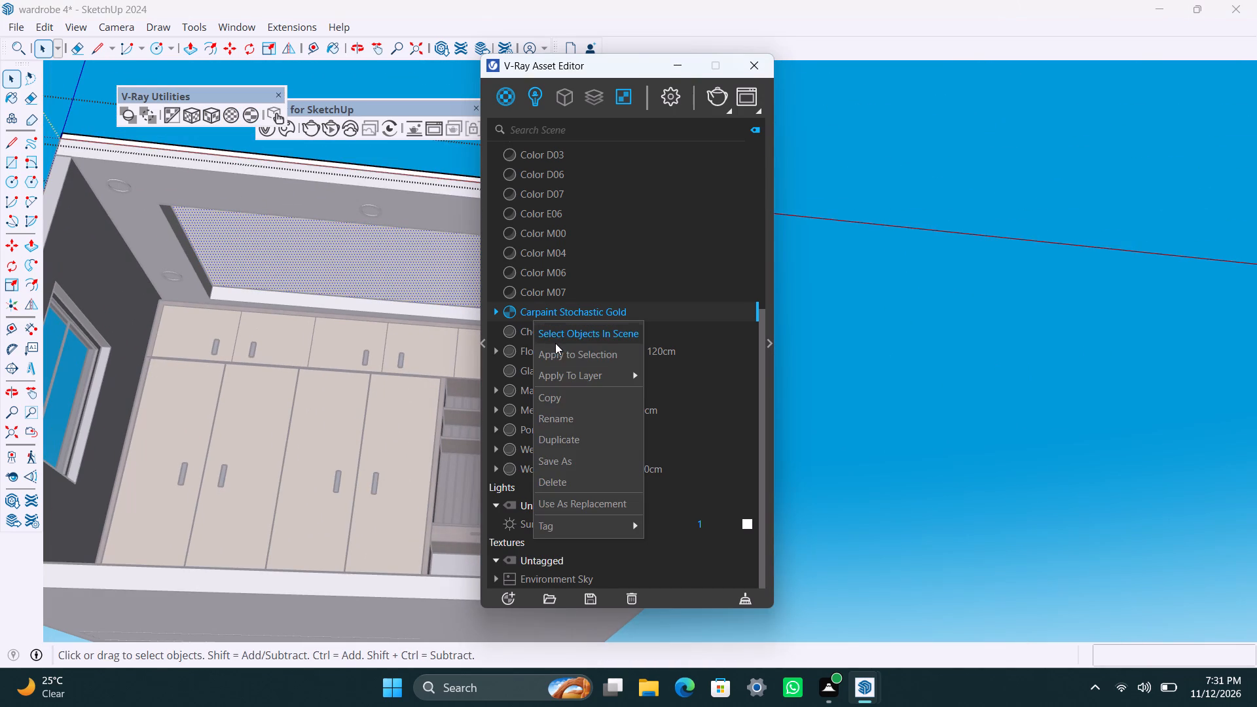
click(556, 346)
click(214, 122)
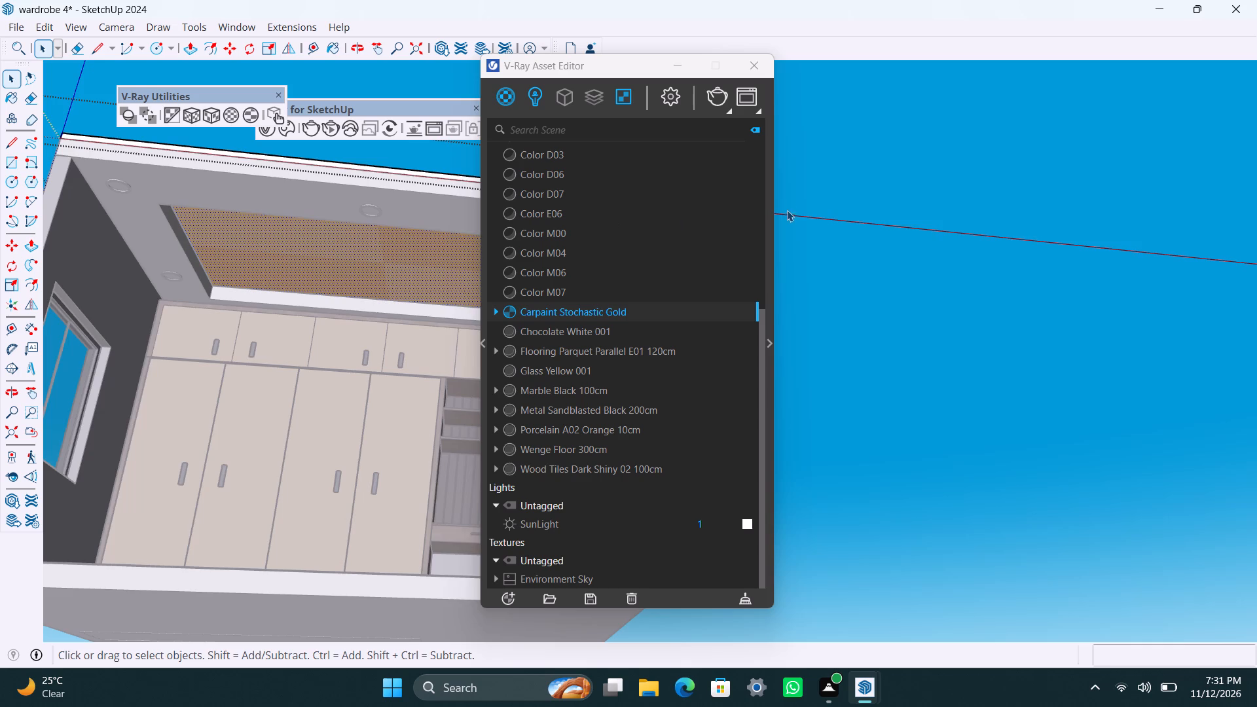
click(798, 204)
scroll(309, 320, down, 5)
middle_drag(238, 350, 92, 342)
scroll(306, 325, up, 5)
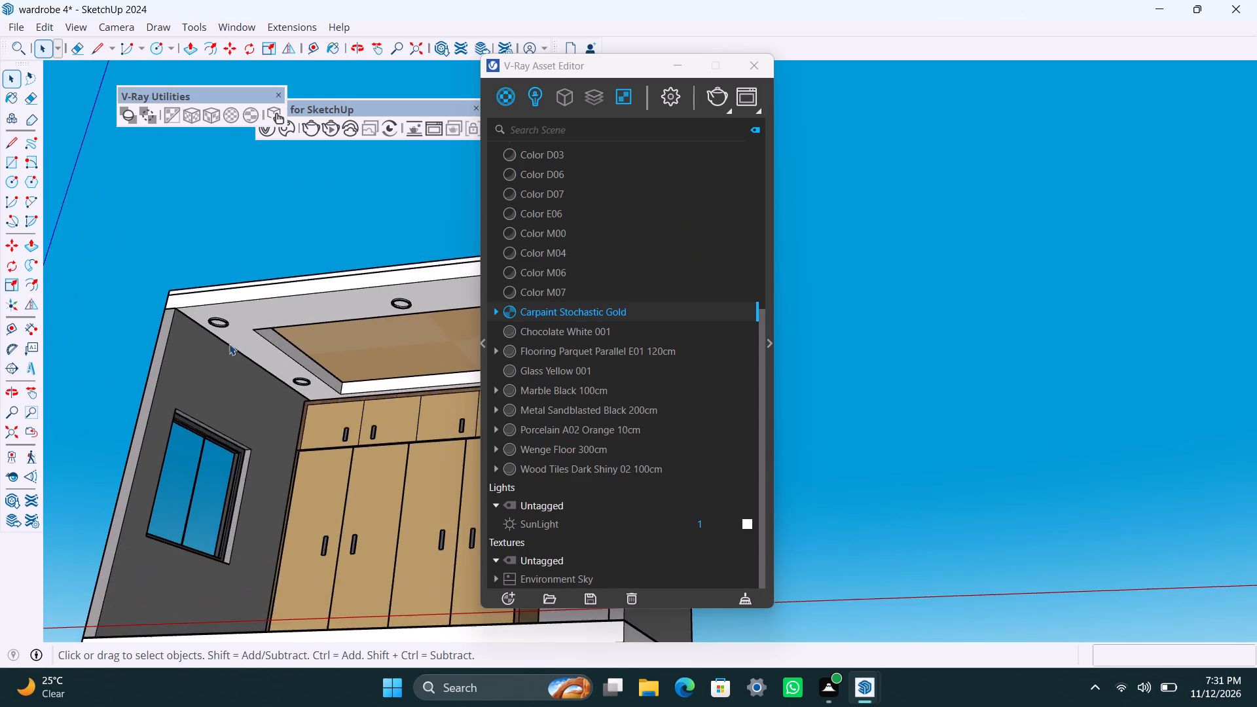
Paint all connected faces of the ceiling slab holding the downlights with pale yellow Color E01 (RGB 255, 255, 204), and exit the group.
middle_drag(212, 407, 250, 460)
shift+scroll(250, 460, up, 7)
click(287, 325)
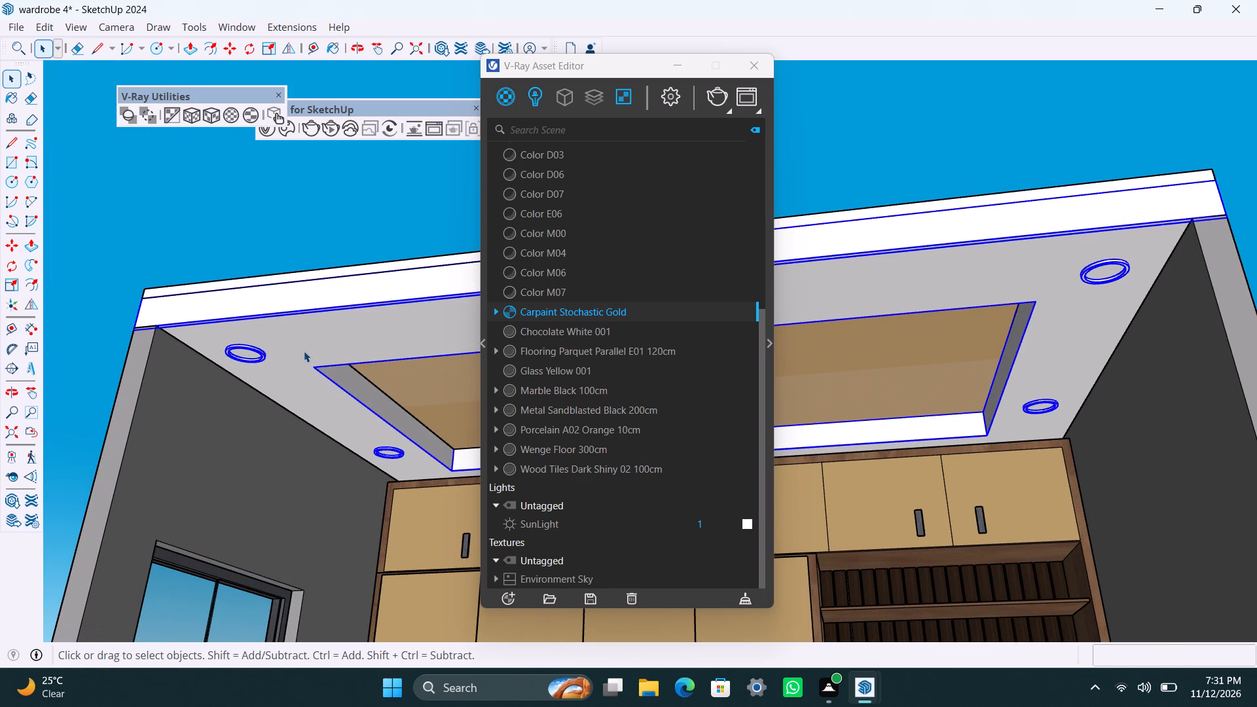
double_click(304, 351)
click(304, 351)
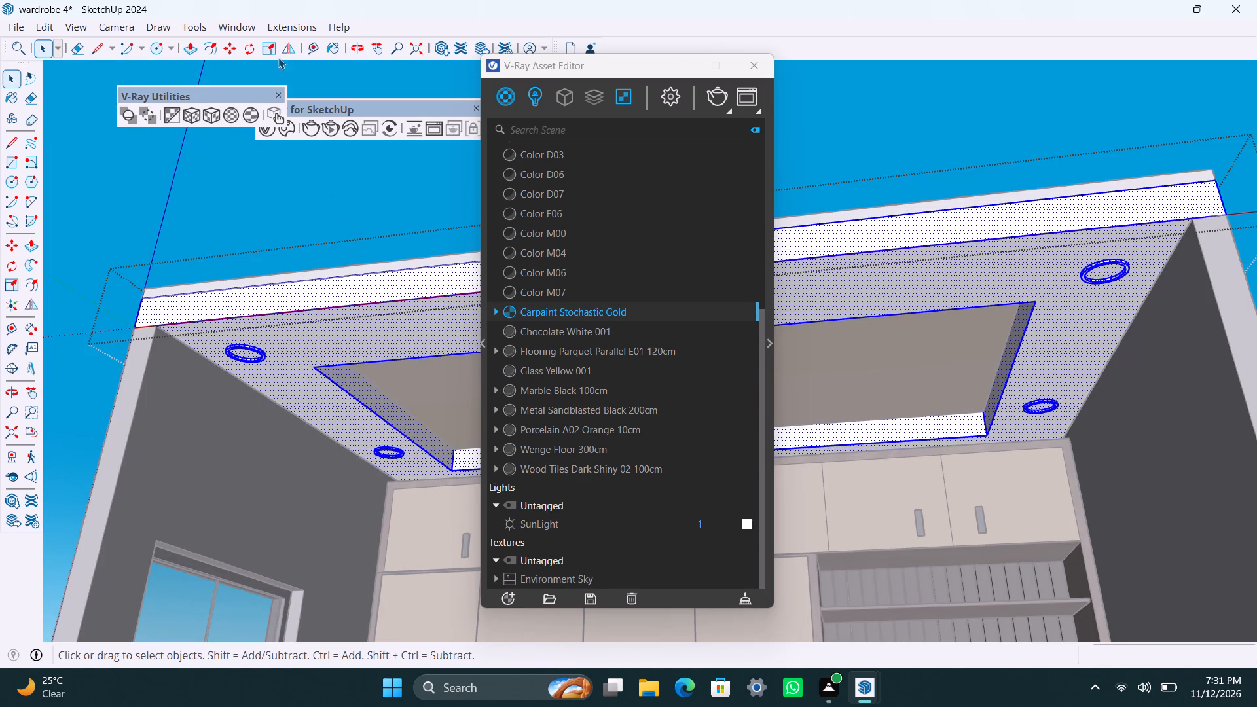
click(236, 28)
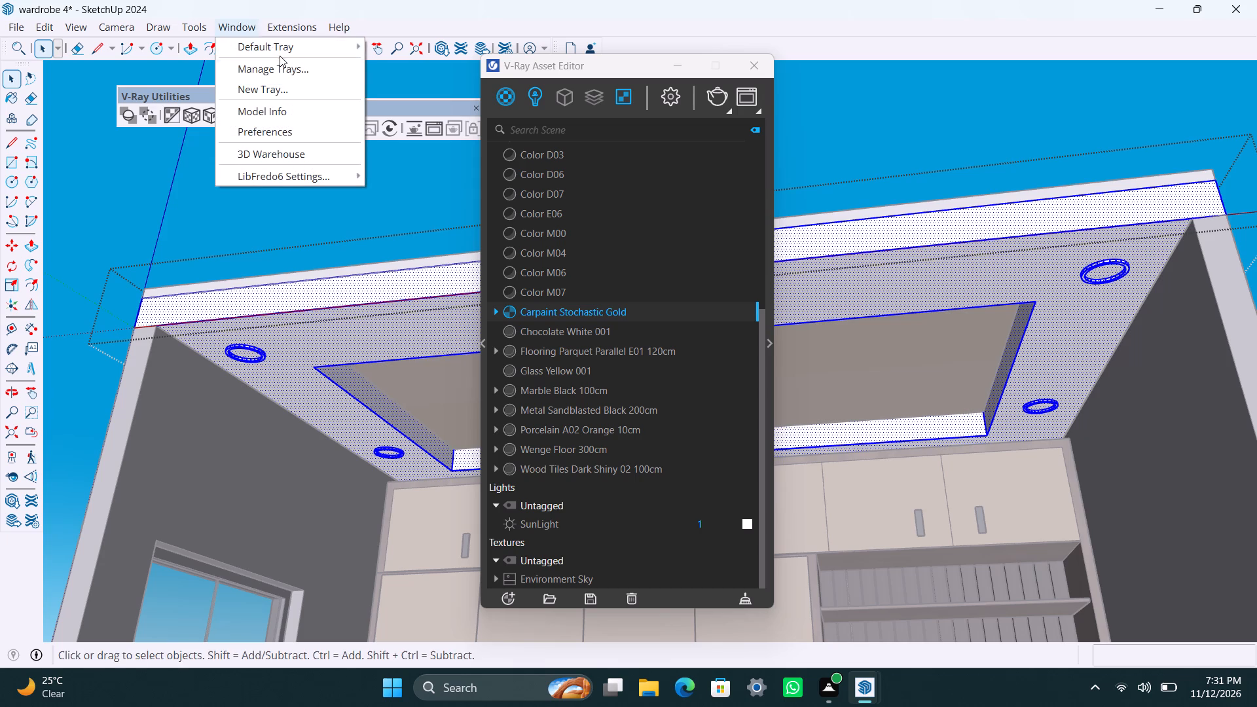
click(280, 54)
click(414, 88)
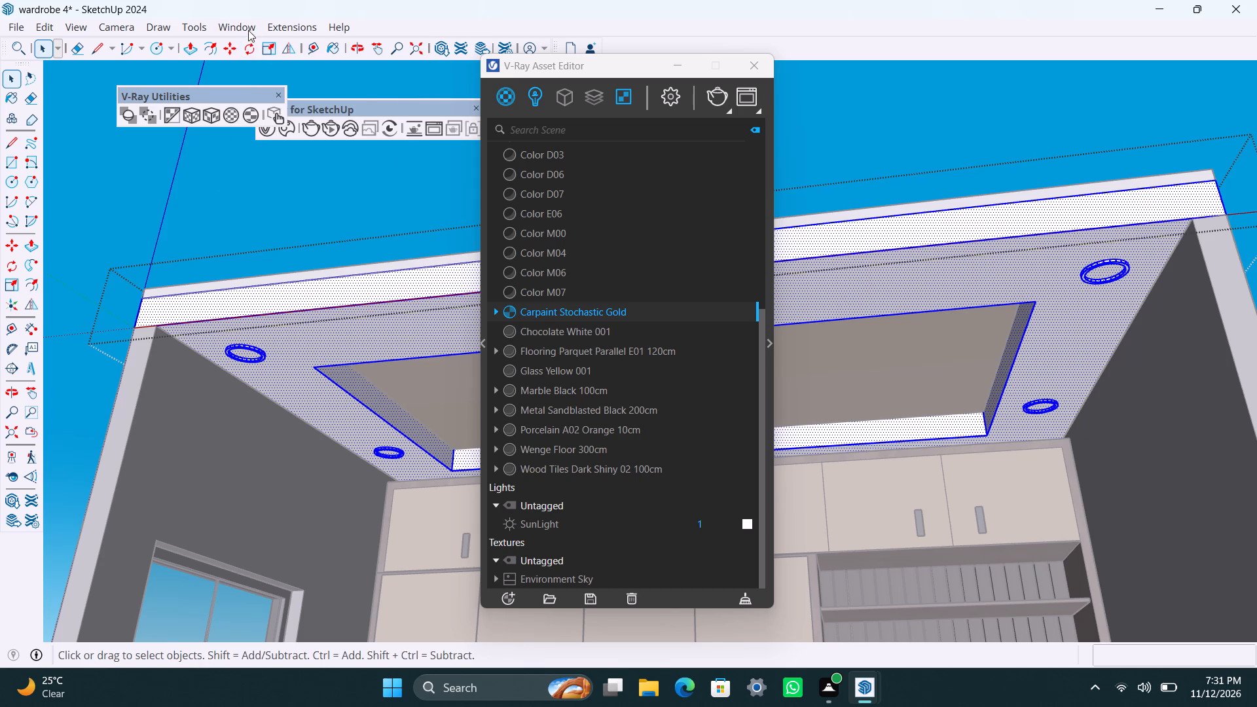
click(247, 27)
click(273, 50)
click(378, 82)
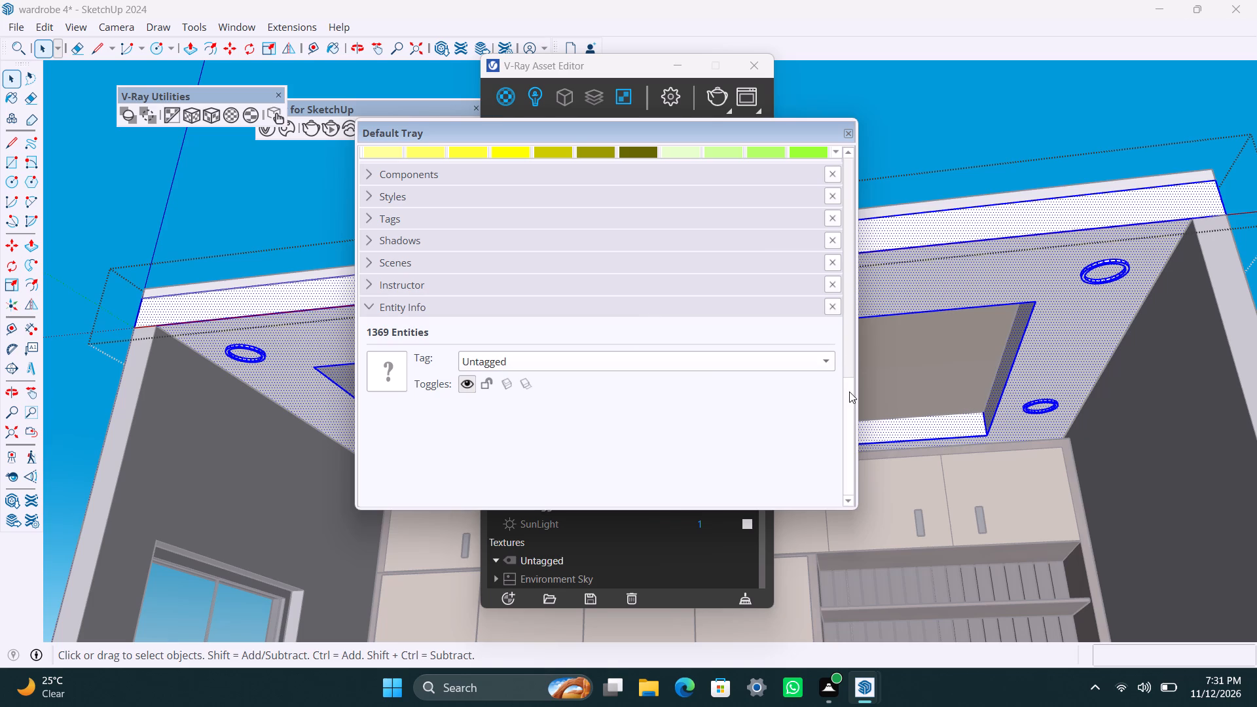
drag(850, 392, 841, 281)
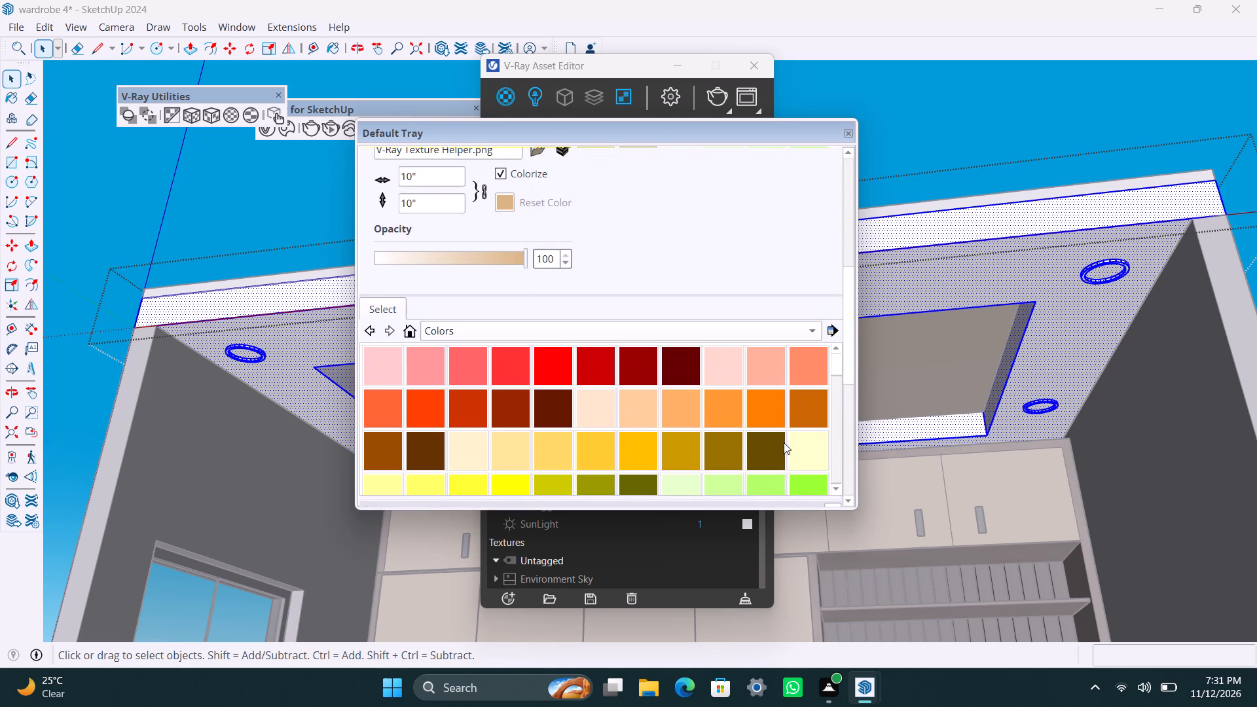
click(795, 458)
click(301, 335)
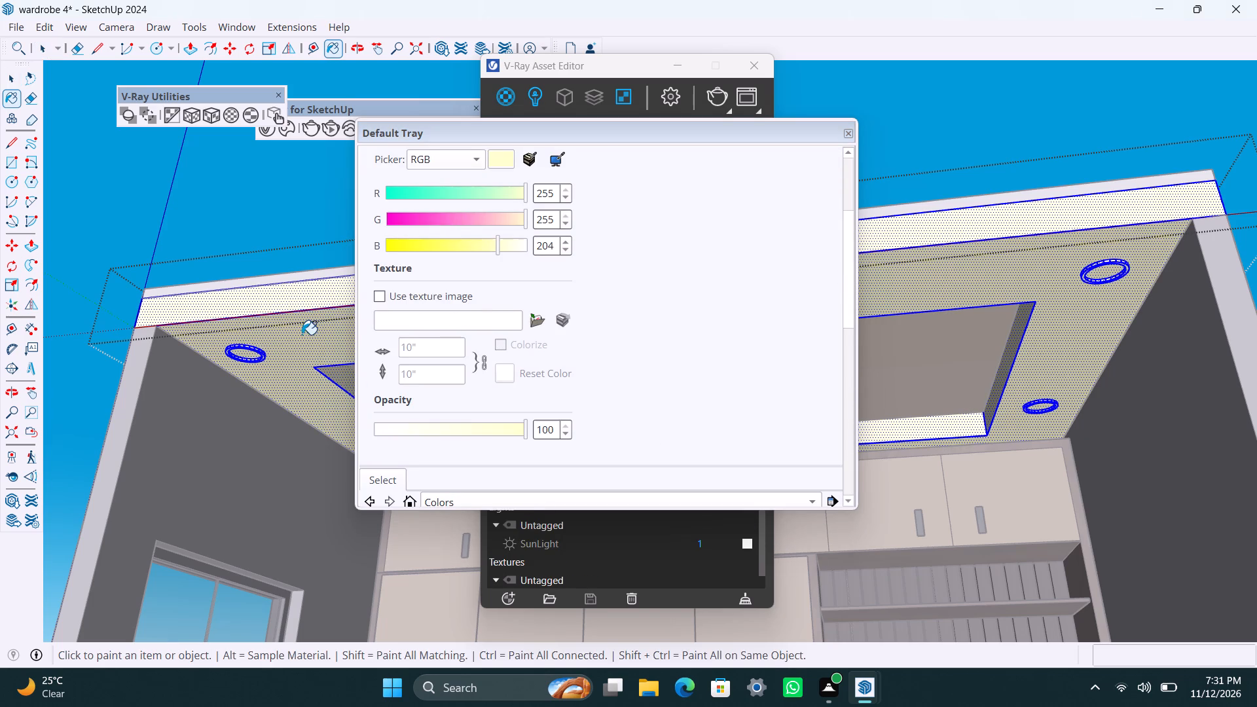
key(space)
click(137, 236)
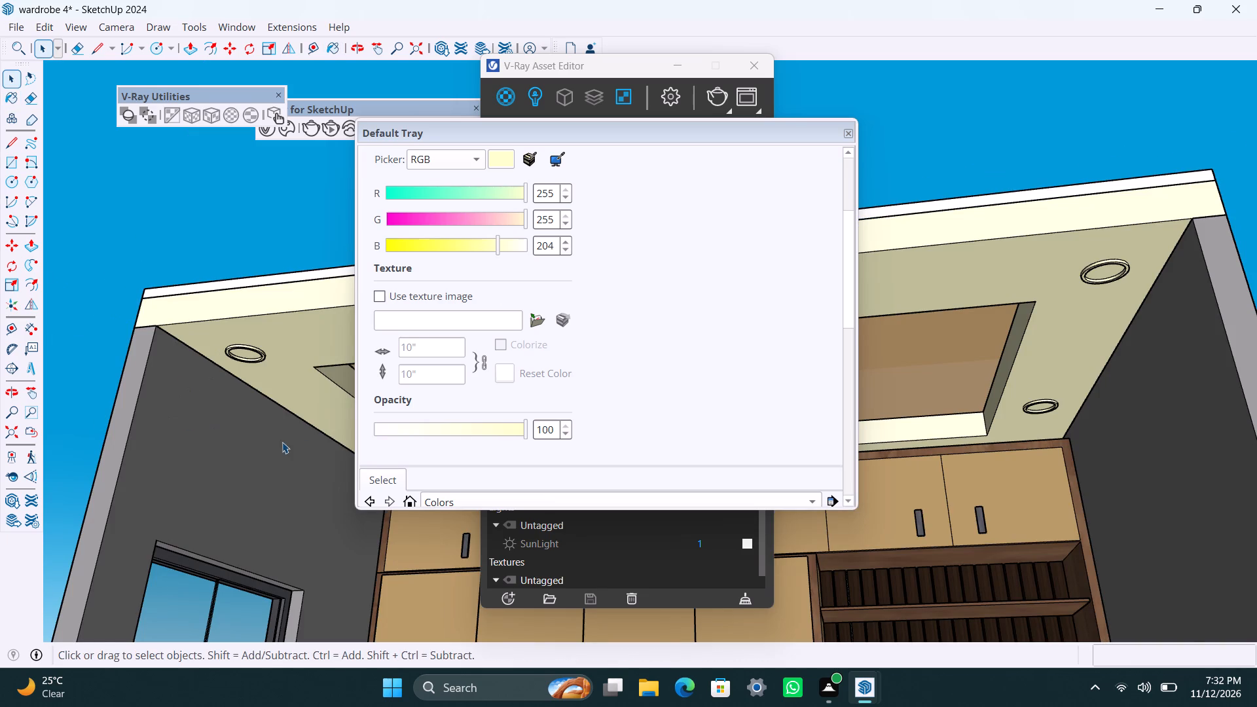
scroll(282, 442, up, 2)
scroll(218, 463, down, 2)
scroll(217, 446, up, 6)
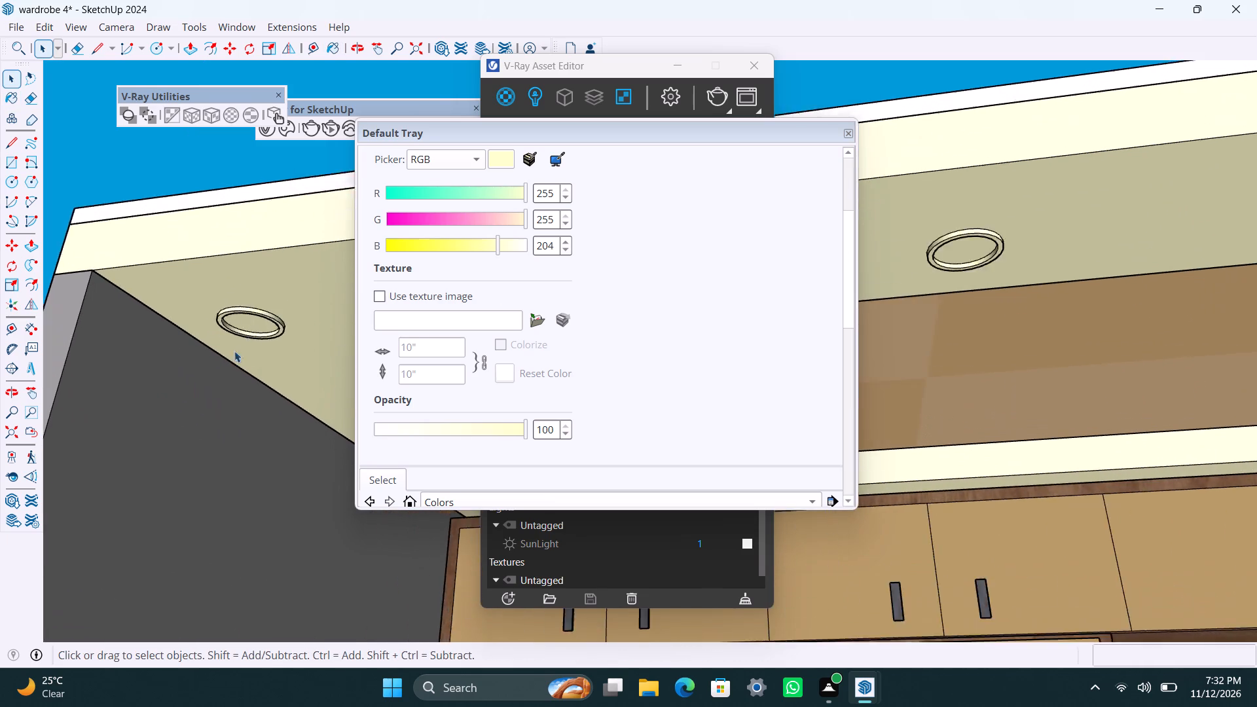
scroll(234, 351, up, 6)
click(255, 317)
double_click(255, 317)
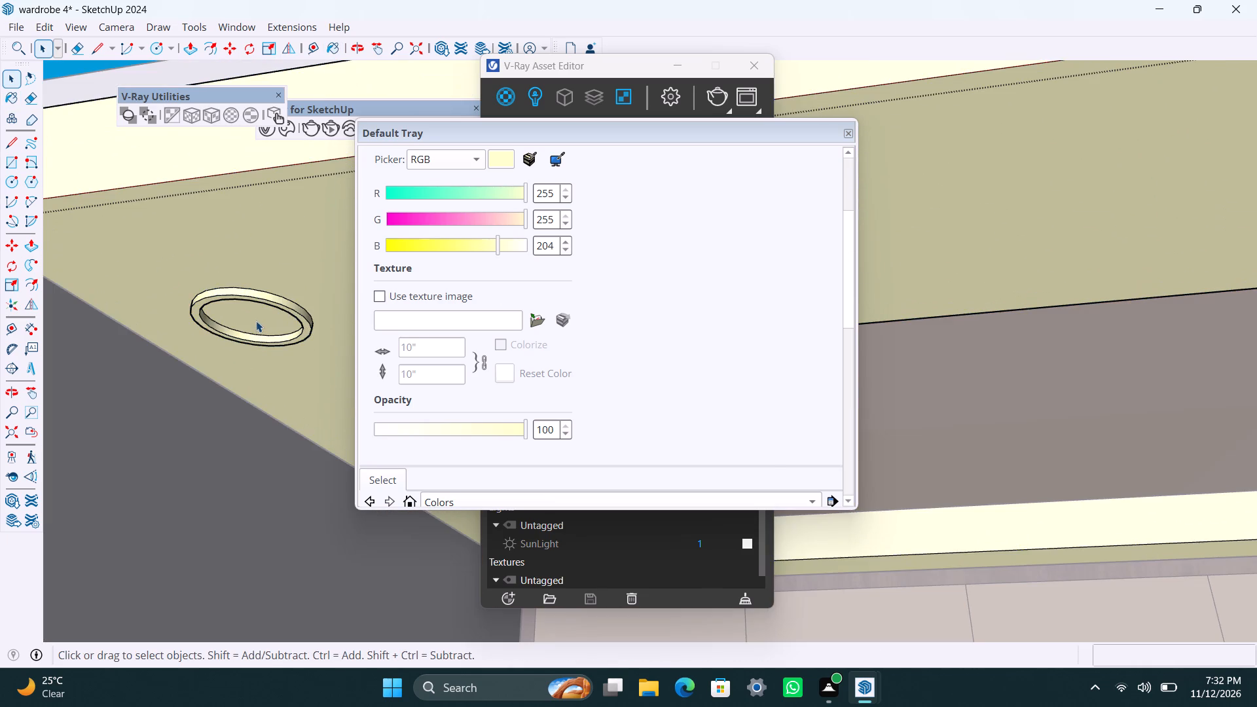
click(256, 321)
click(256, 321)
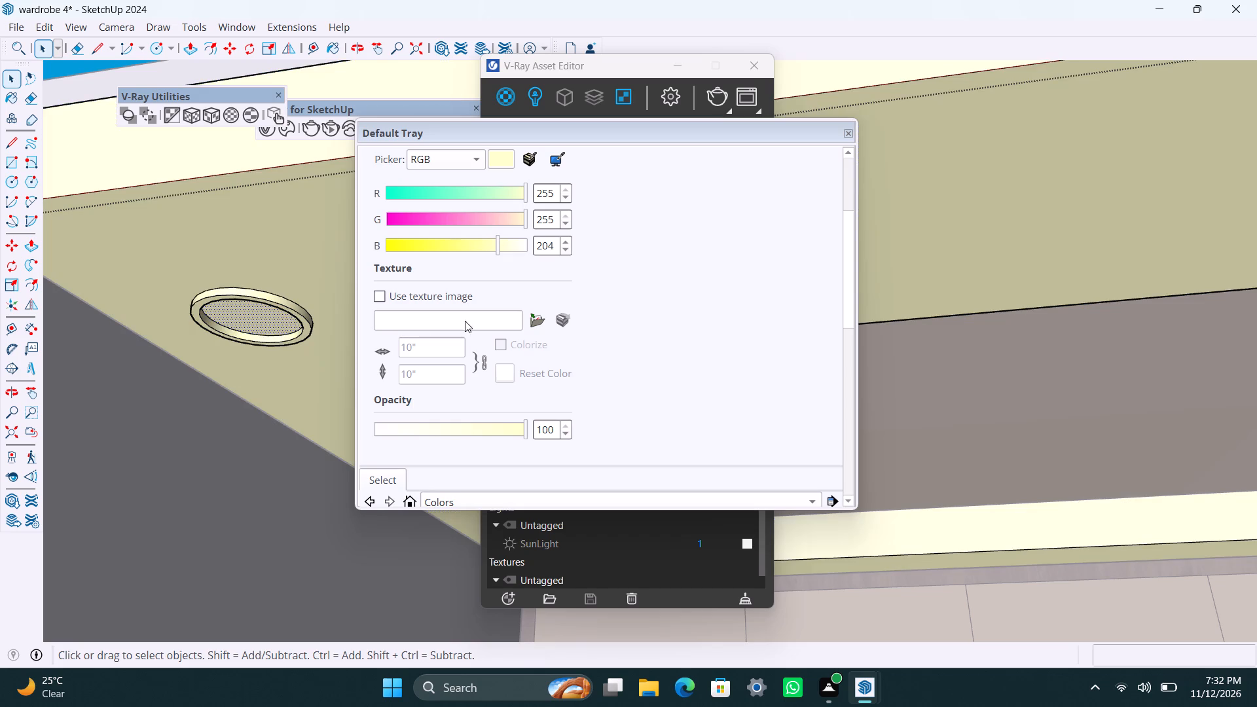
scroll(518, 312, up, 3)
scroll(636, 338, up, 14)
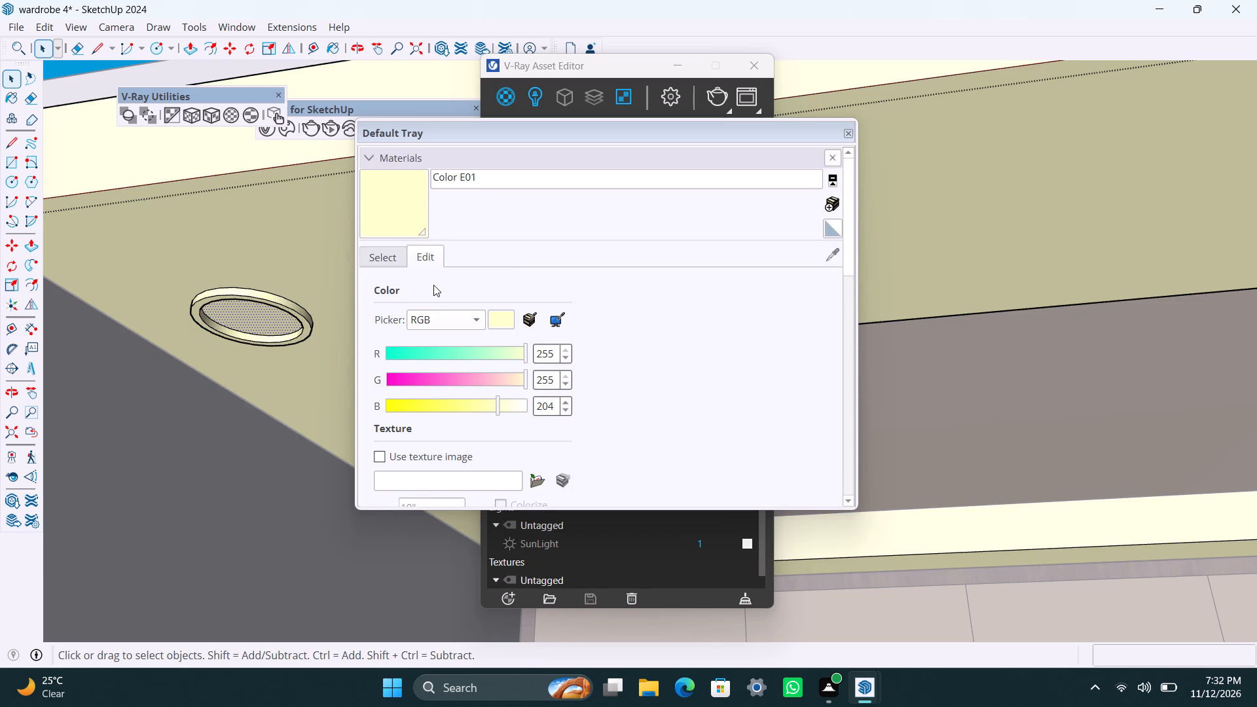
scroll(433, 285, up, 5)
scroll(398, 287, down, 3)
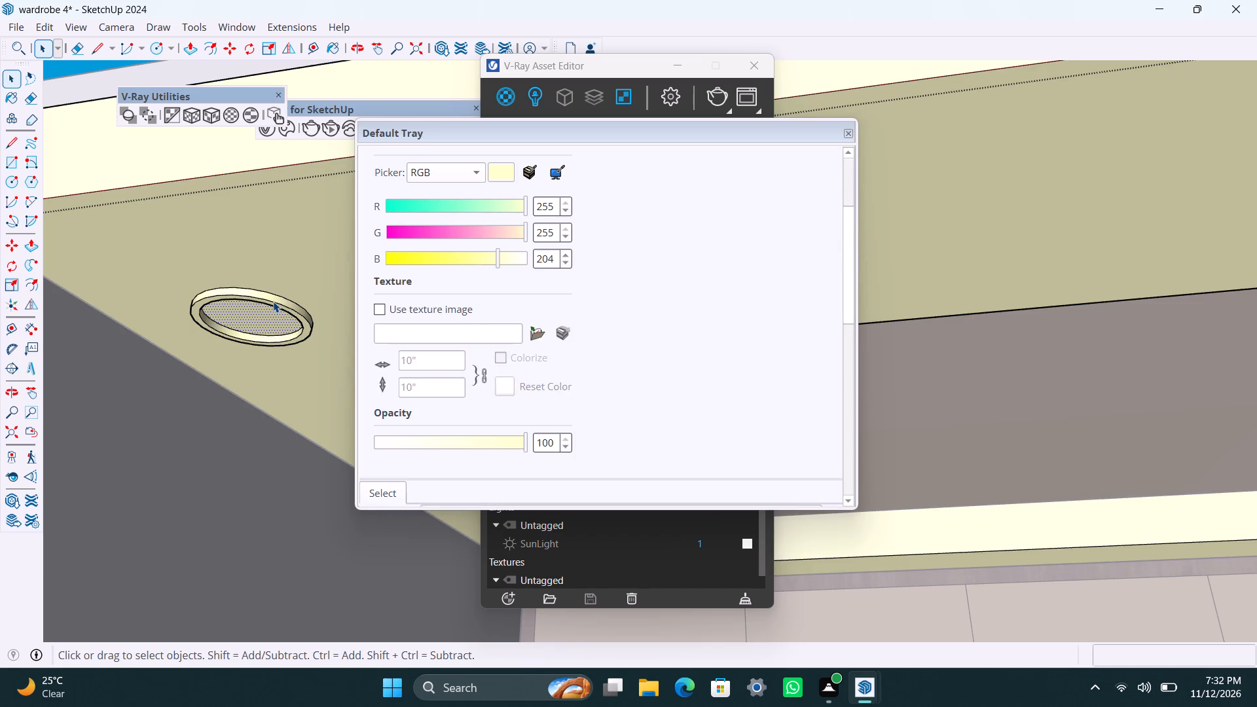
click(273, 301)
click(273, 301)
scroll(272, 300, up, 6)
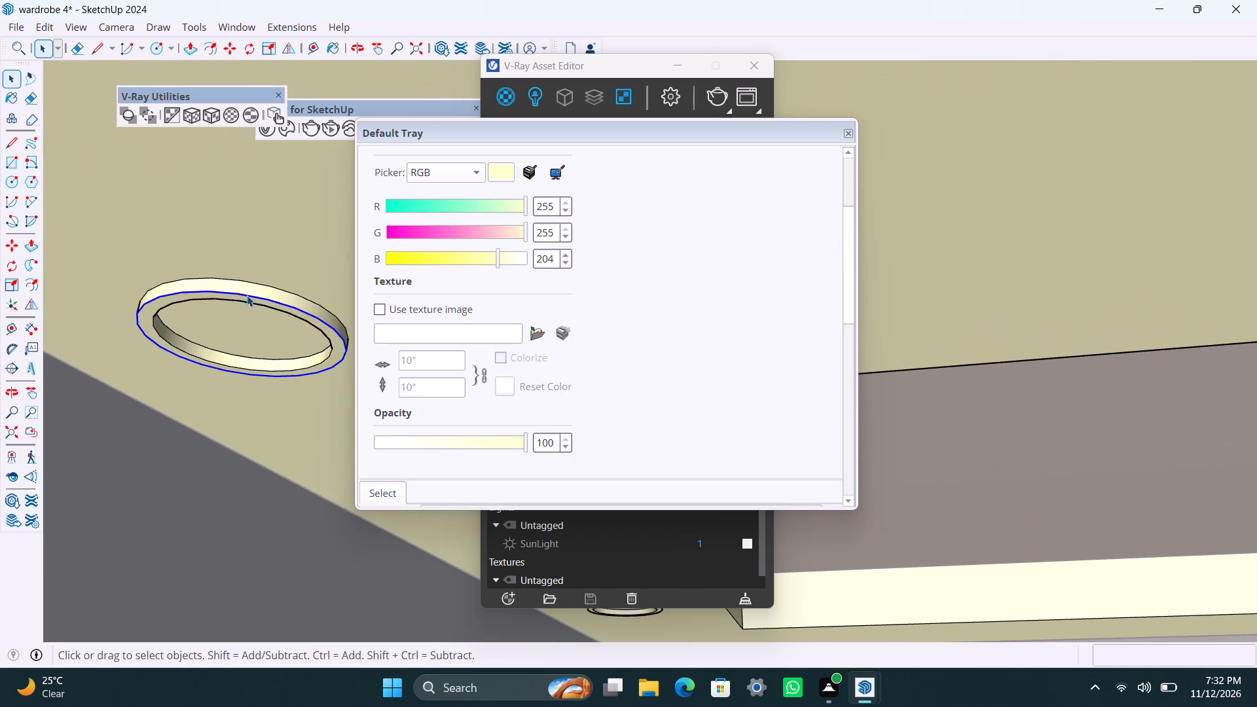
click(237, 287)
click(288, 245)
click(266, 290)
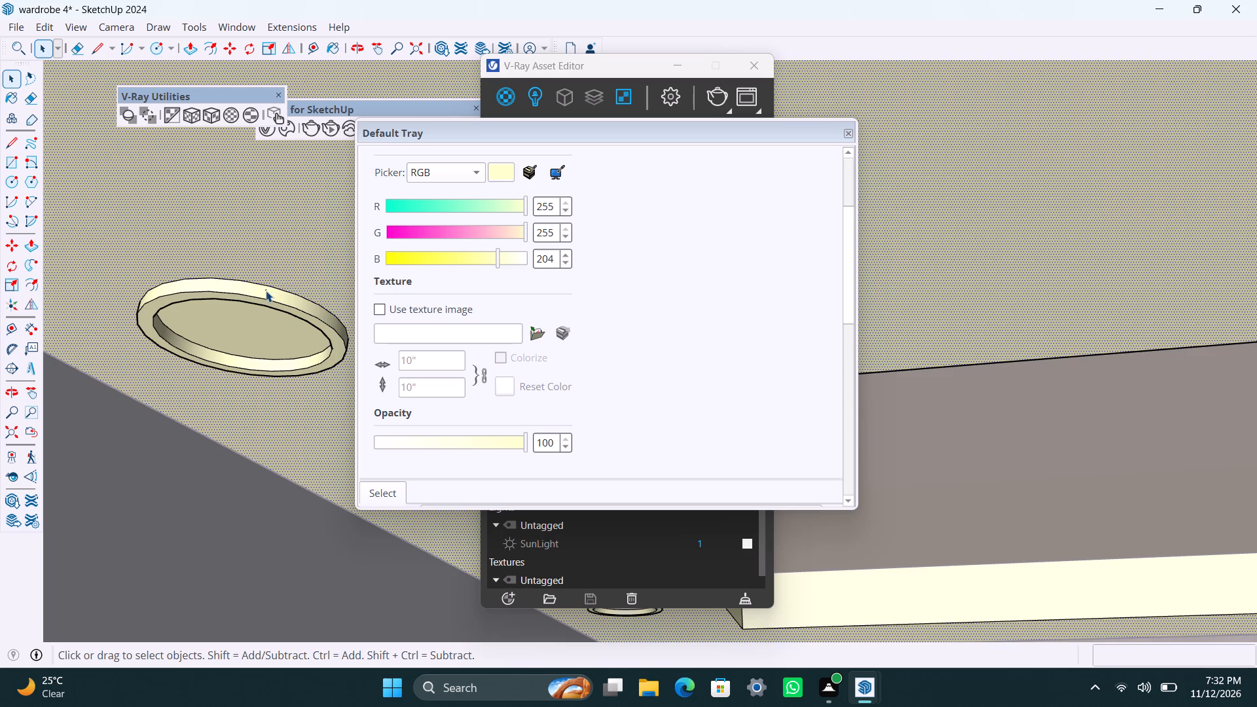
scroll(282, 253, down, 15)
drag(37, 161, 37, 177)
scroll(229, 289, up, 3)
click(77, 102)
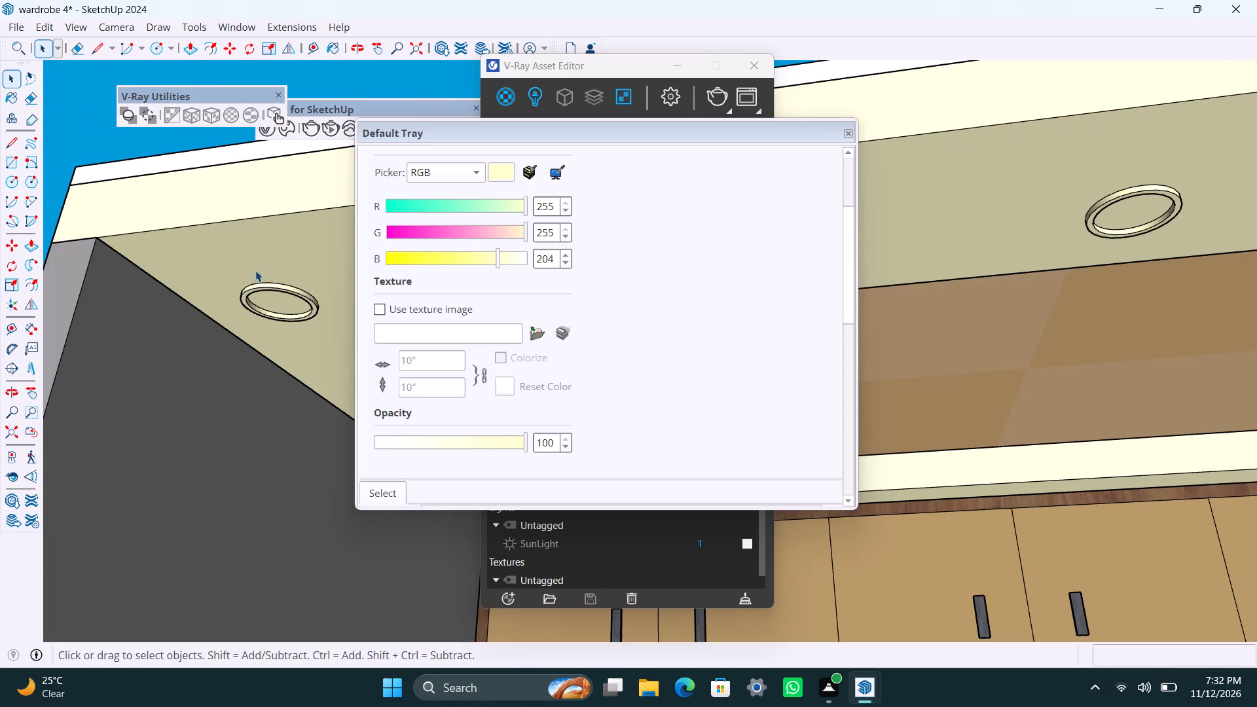
Select all connected geometry of the downlight ceiling inside its group, try painting it white, and undo only the paint.
click(269, 284)
double_click(269, 284)
click(269, 284)
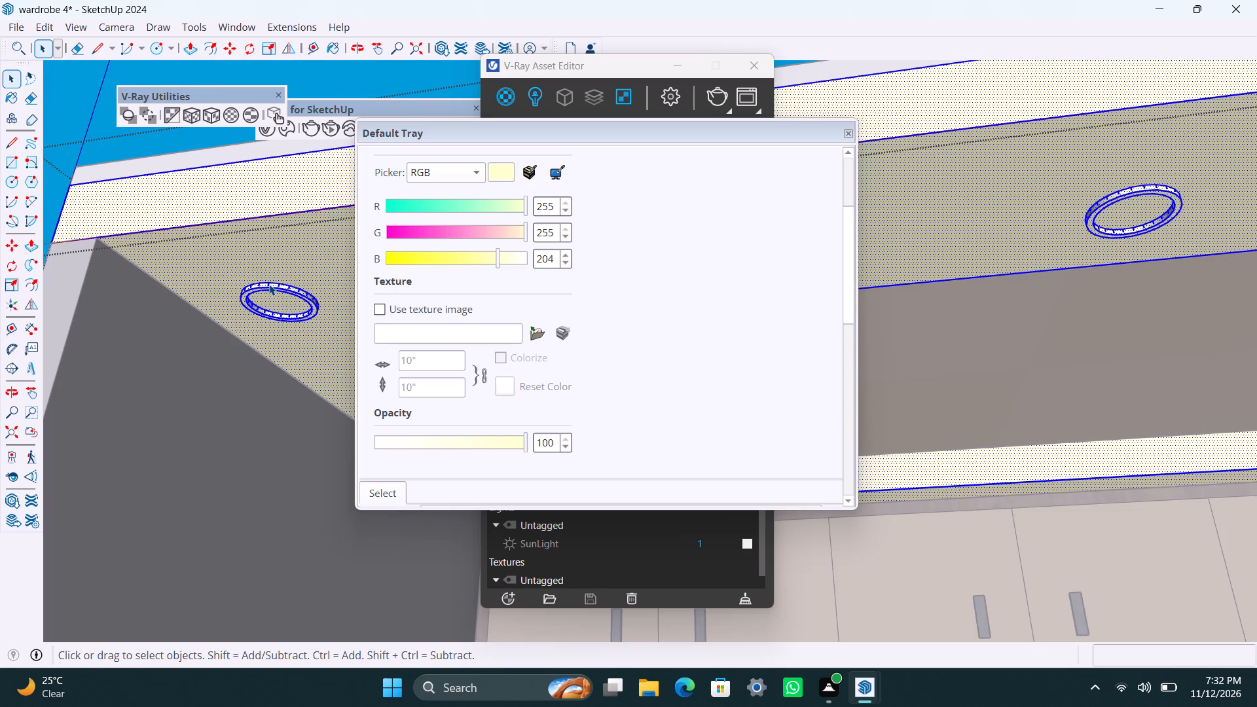
scroll(475, 302, up, 11)
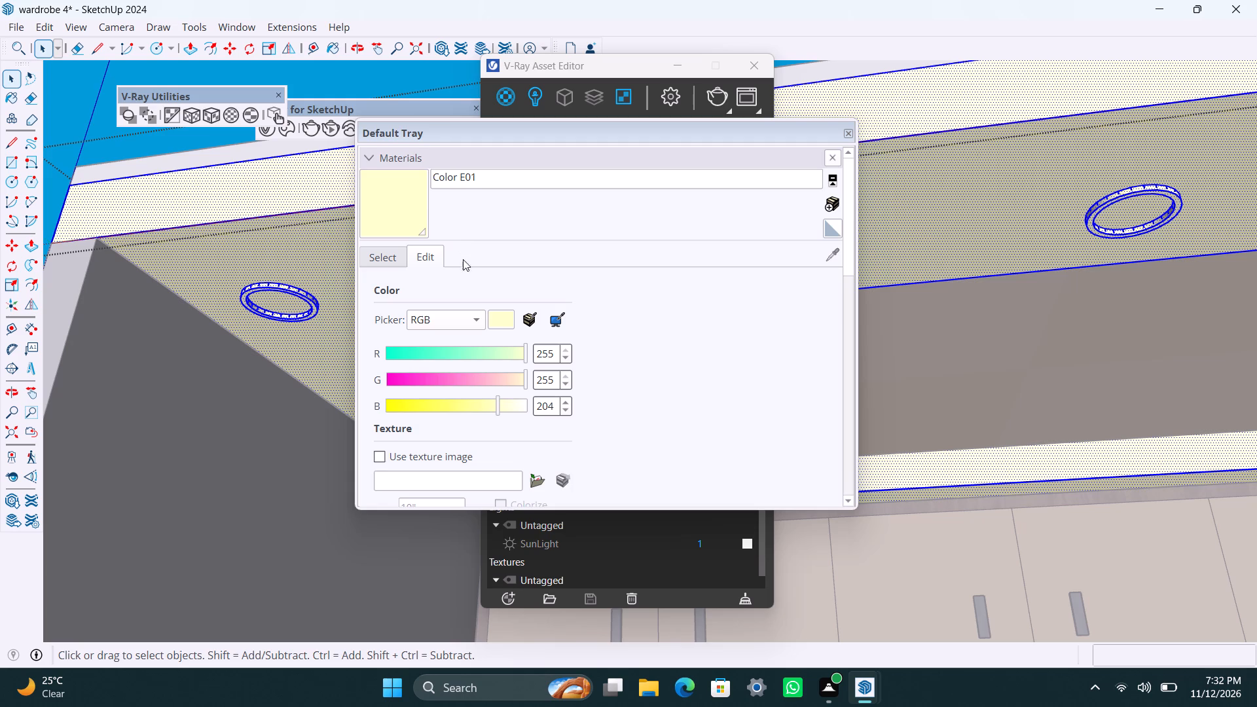
scroll(463, 259, up, 1)
scroll(469, 408, down, 10)
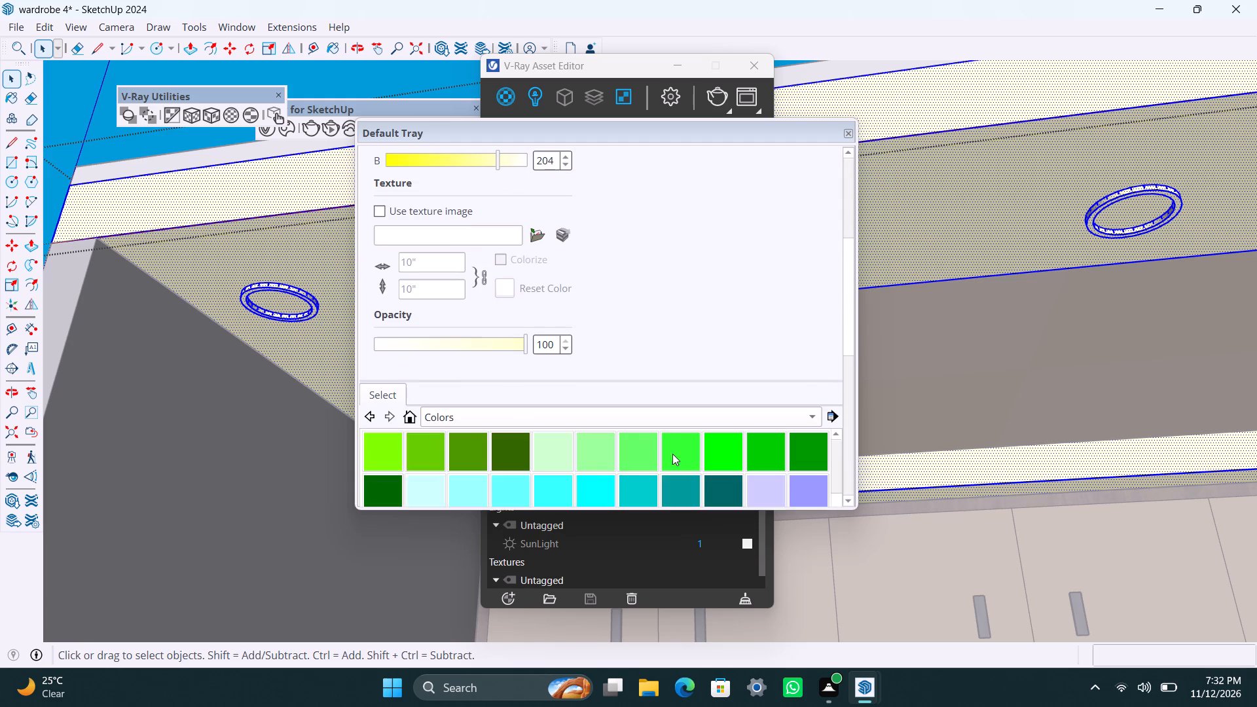
scroll(640, 431, down, 4)
click(716, 456)
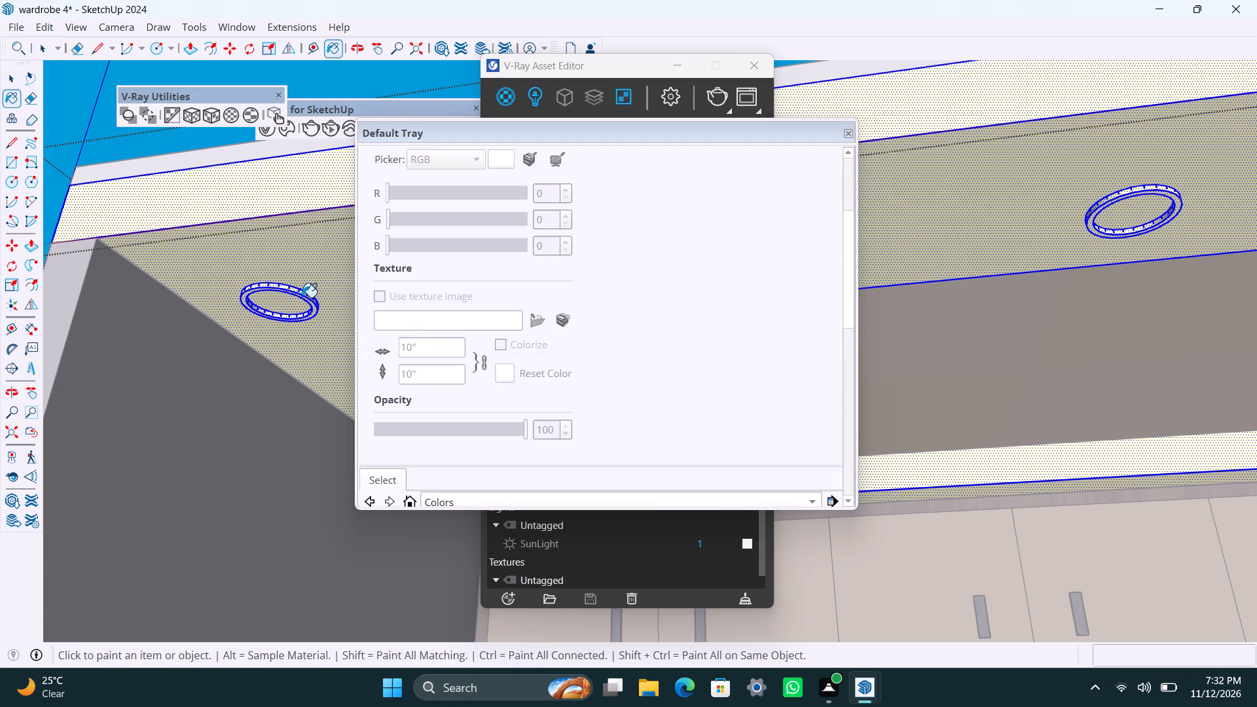
click(300, 299)
key(ctrl+z)
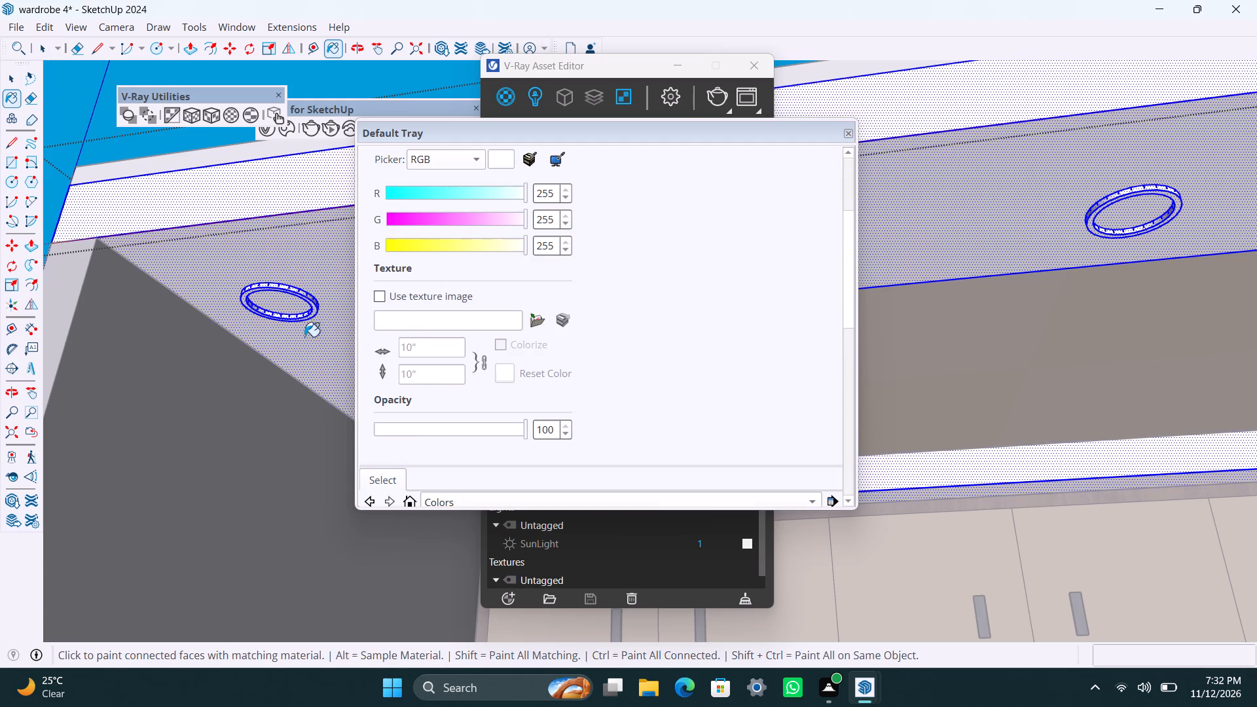
Remove the flat ceiling face from the selection and paint the remaining downlight trims, recess sides and slab edges white (RGB 255, 255, 255).
scroll(298, 312, up, 7)
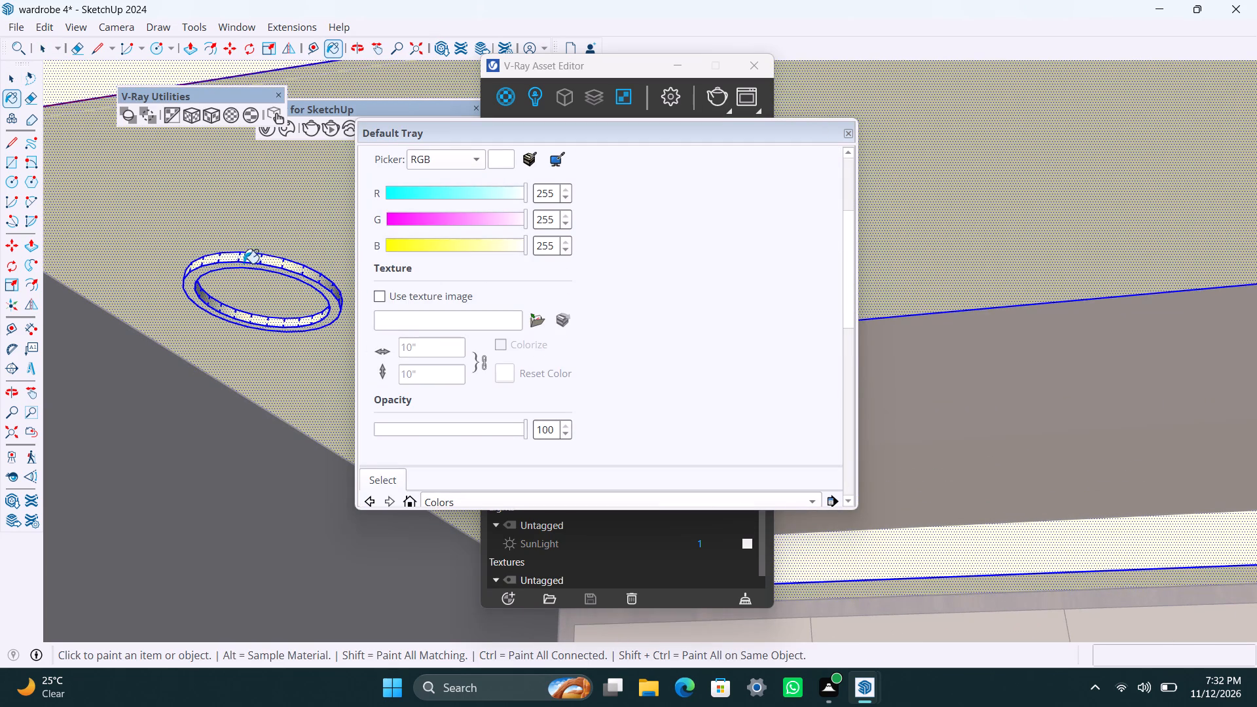
key(shift+space)
key(shift+space)
key(shift+space)
key(shift+space)
key(shift+space)
key(shift+space)
key(shift+space)
key(shift+space)
key(shift+space)
key(shift+space)
key(shift+space)
shift+click(272, 208)
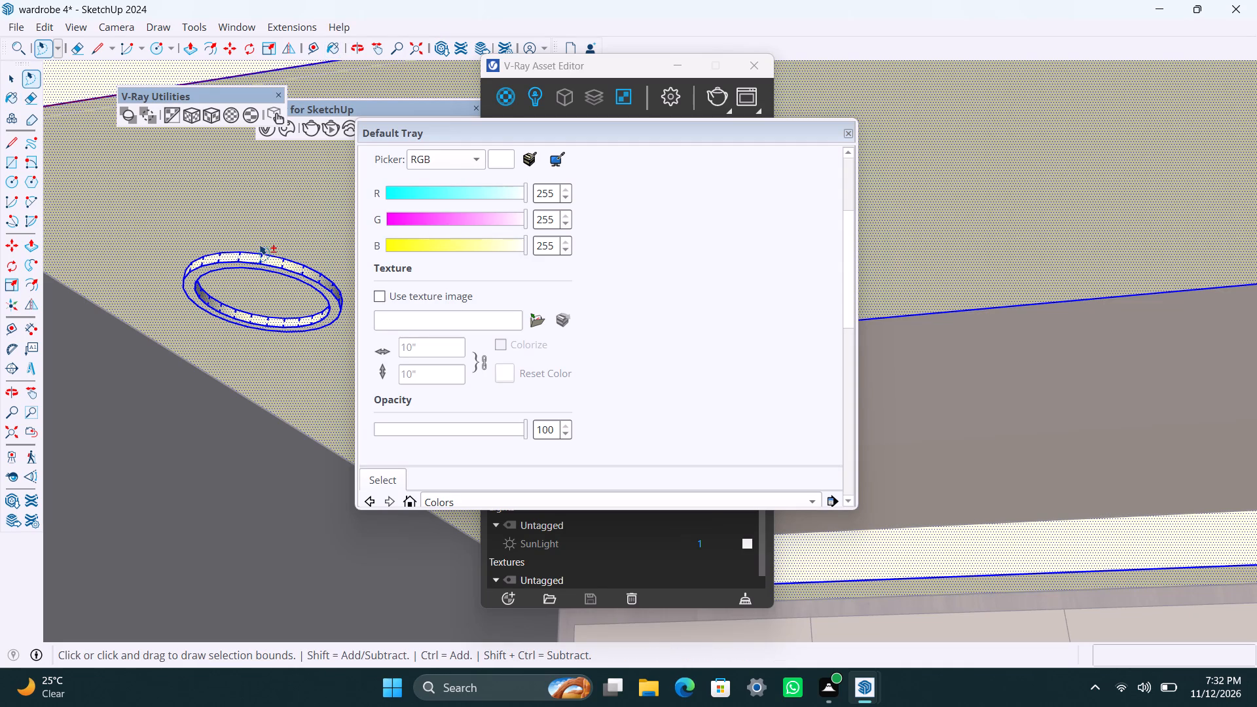
key(shift+space)
shift+click(261, 207)
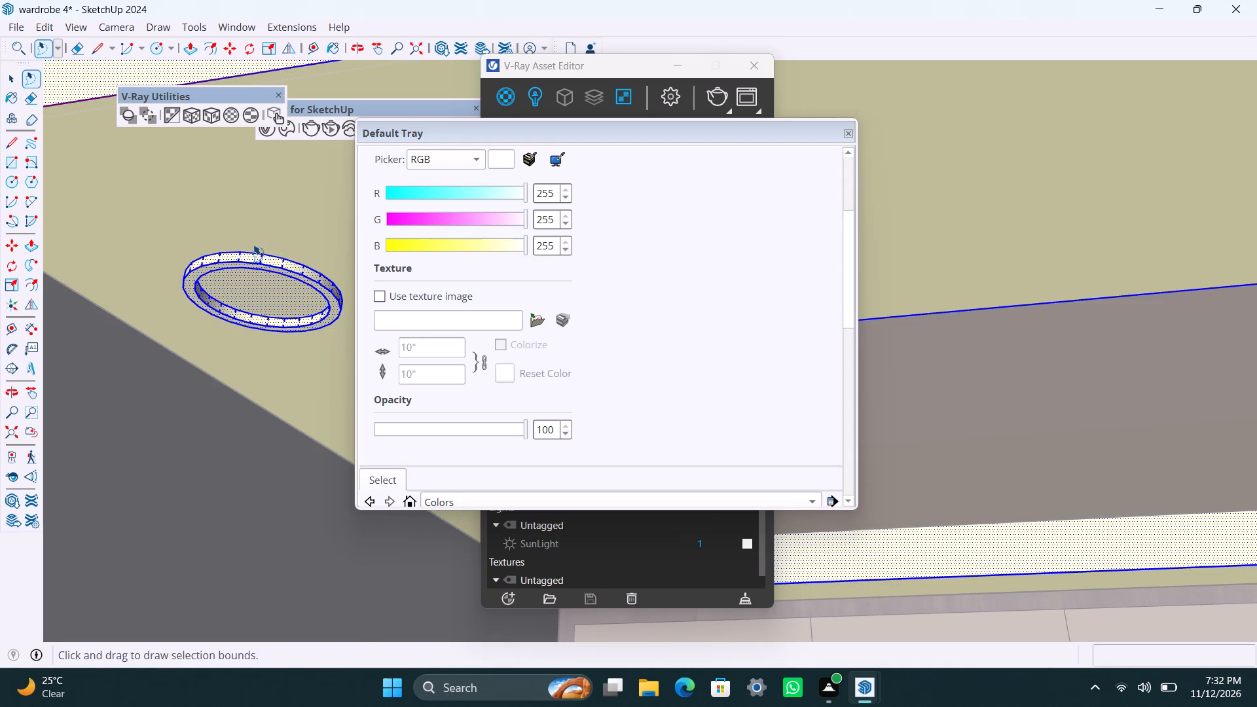
scroll(519, 419, up, 1)
scroll(519, 420, down, 4)
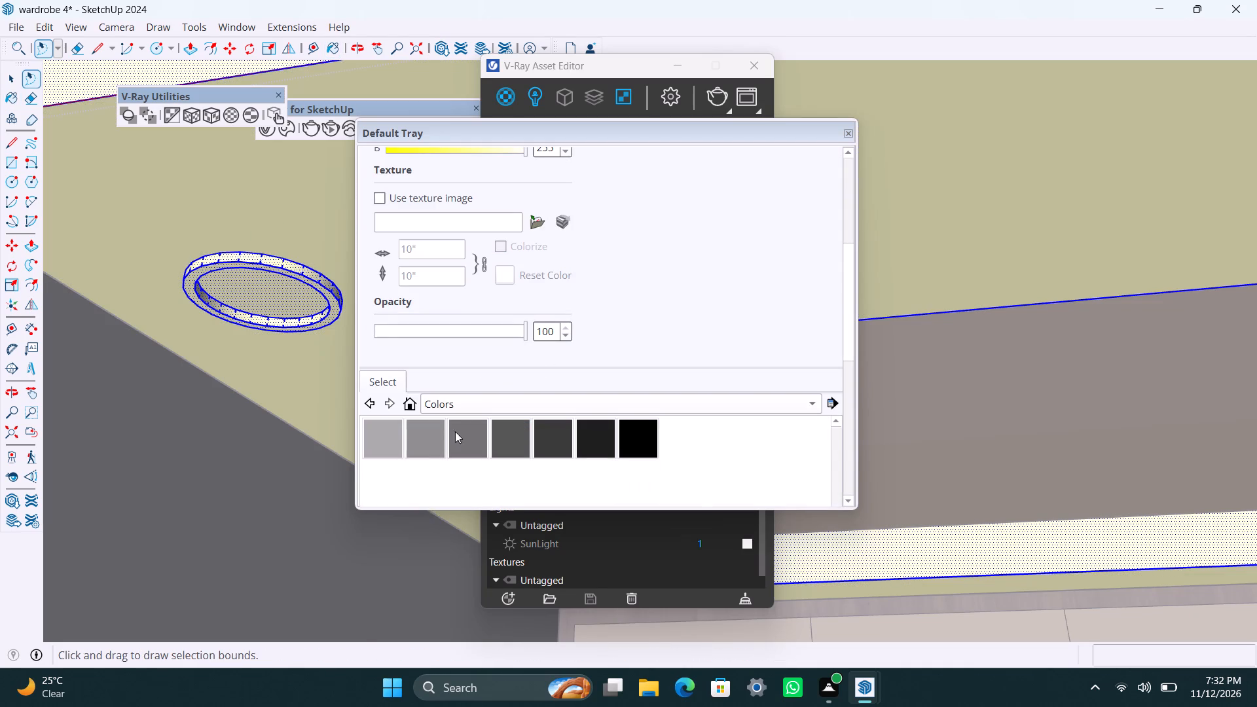
scroll(520, 431, up, 5)
scroll(582, 488, up, 6)
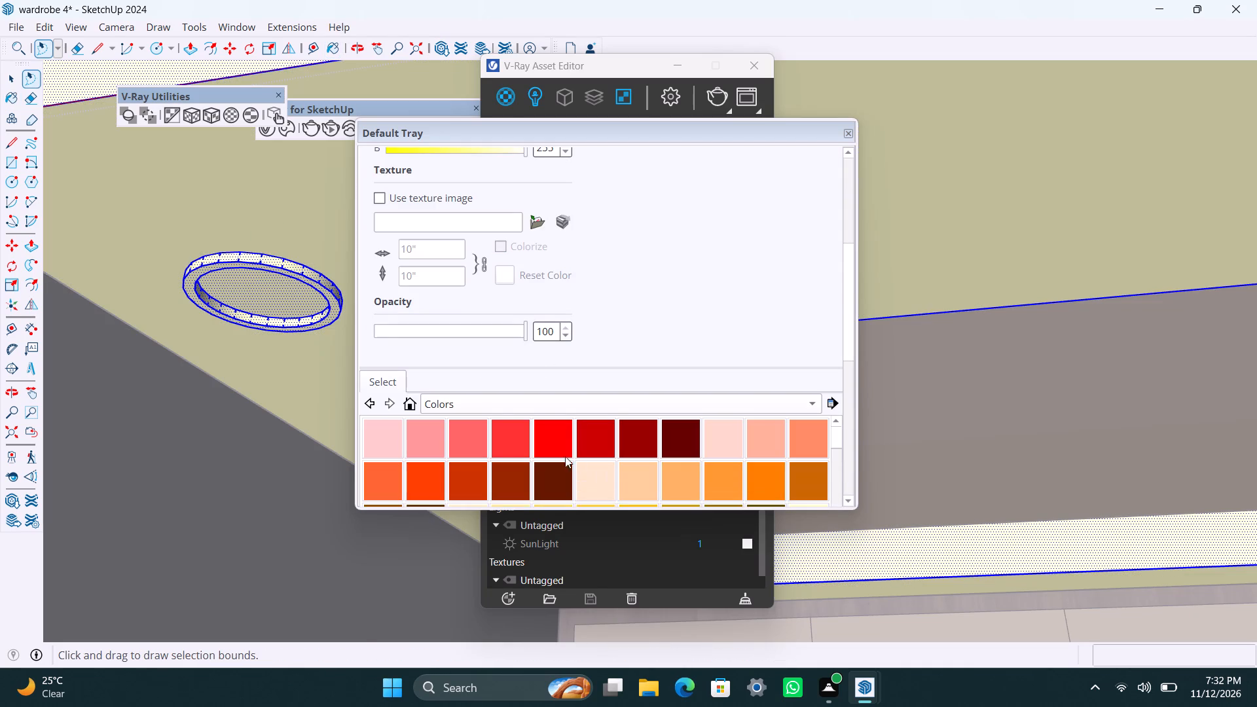
scroll(490, 439, up, 7)
scroll(479, 442, down, 10)
scroll(675, 455, up, 2)
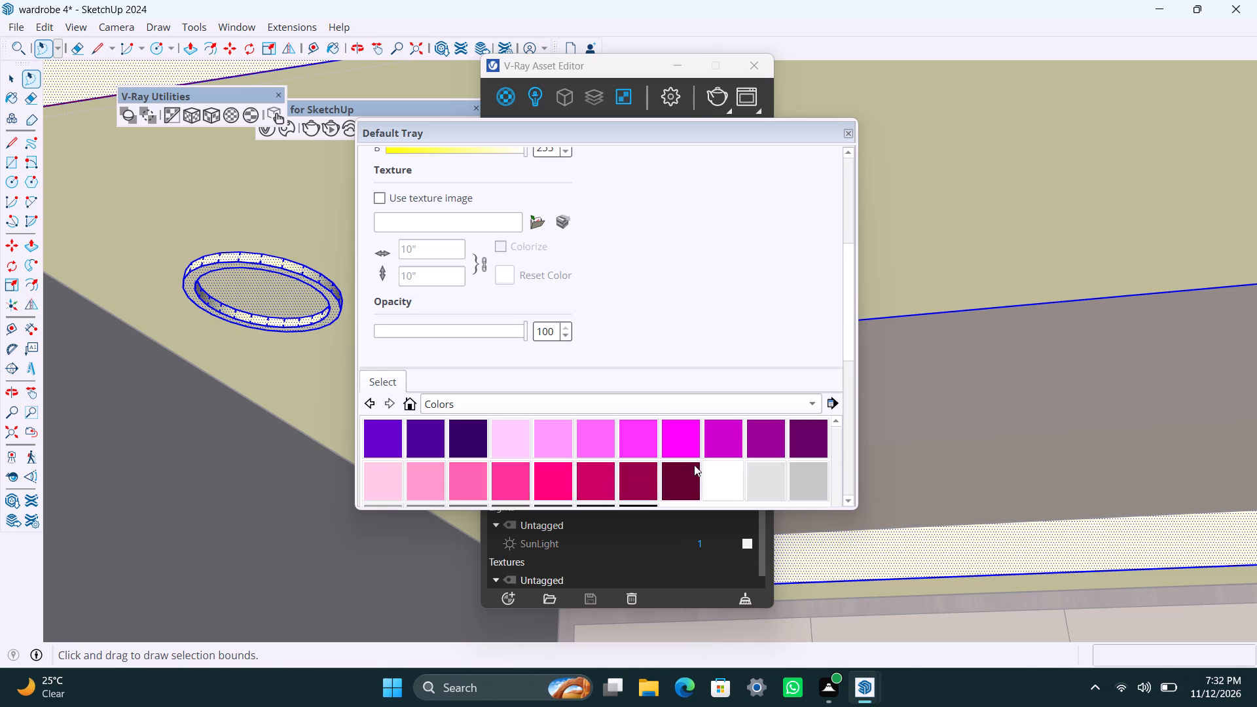
click(720, 477)
click(300, 281)
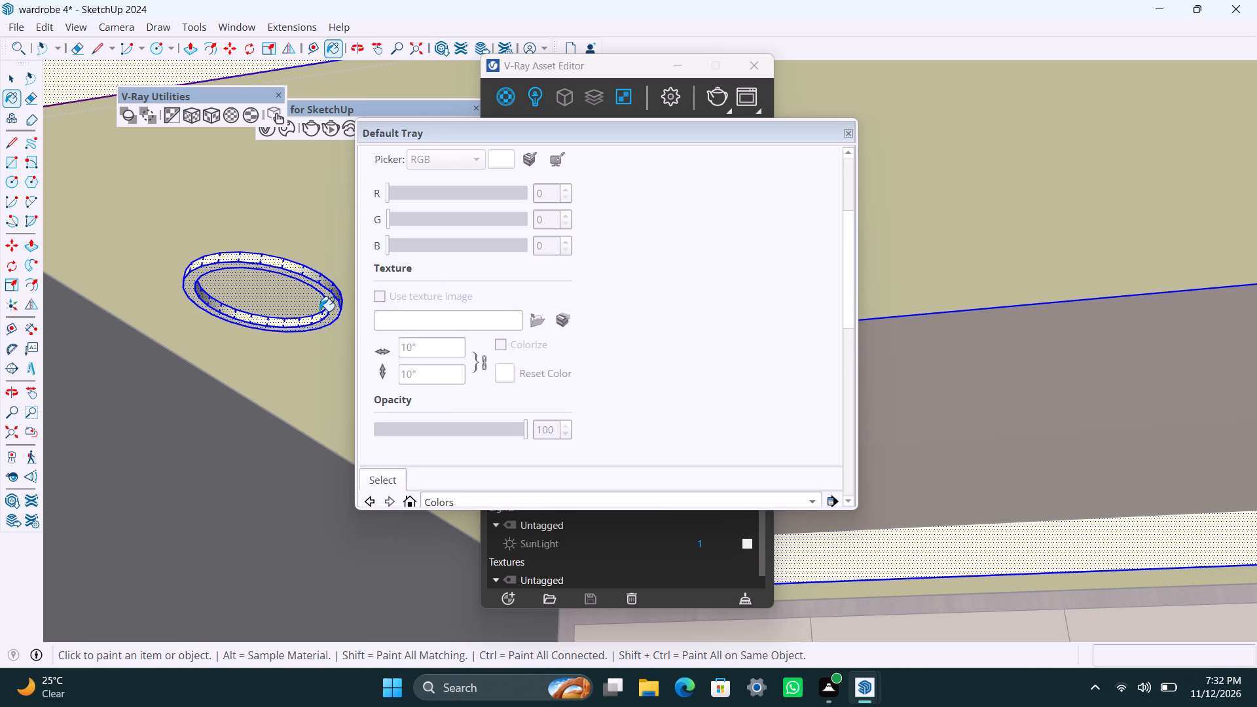
key(space)
Check the white trims and recess sides up close, exit the ceiling group, and inspect the painted ceiling from several angles.
click(278, 302)
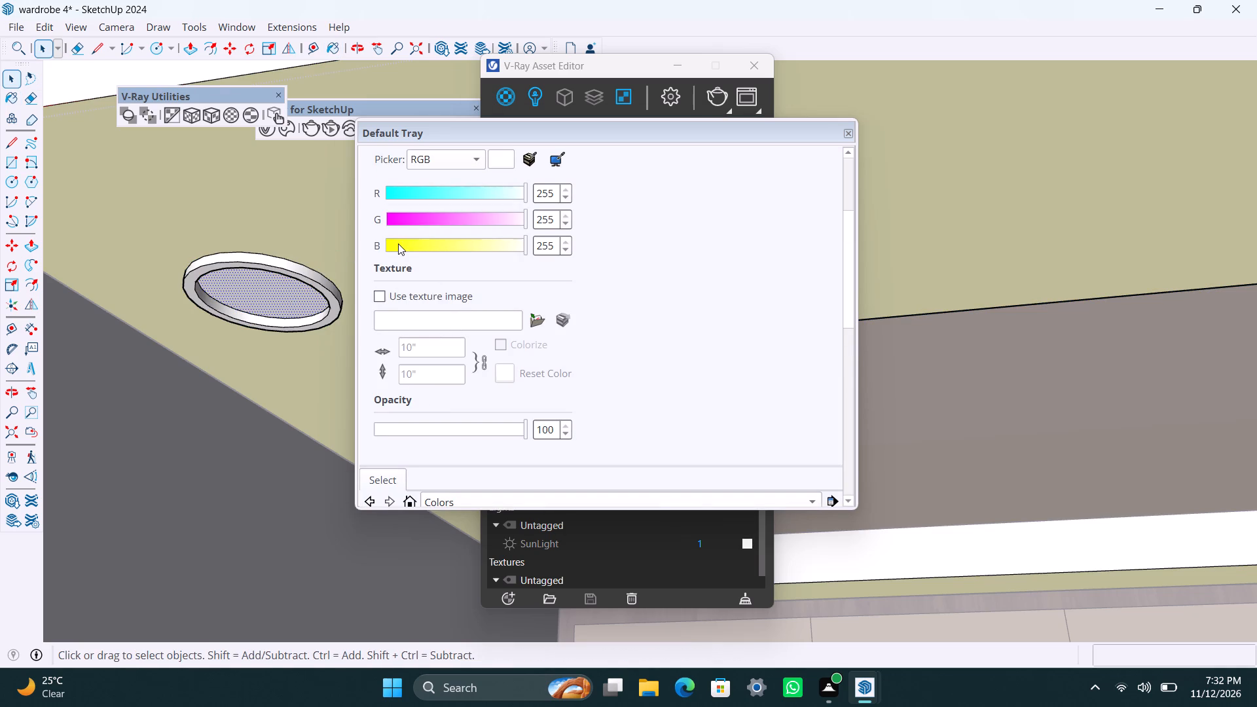
scroll(416, 355, down, 8)
key(space)
click(269, 413)
scroll(251, 494, down, 5)
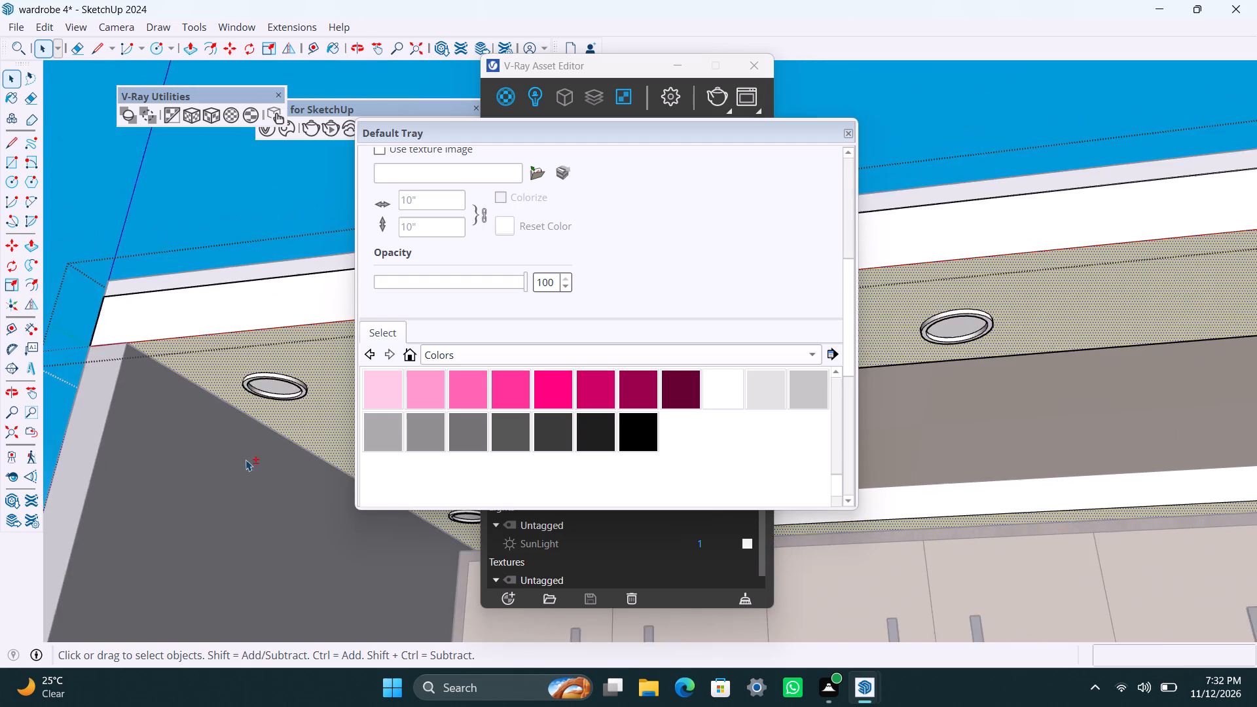
shift+middle_drag(238, 455, 64, 208)
scroll(323, 349, up, 10)
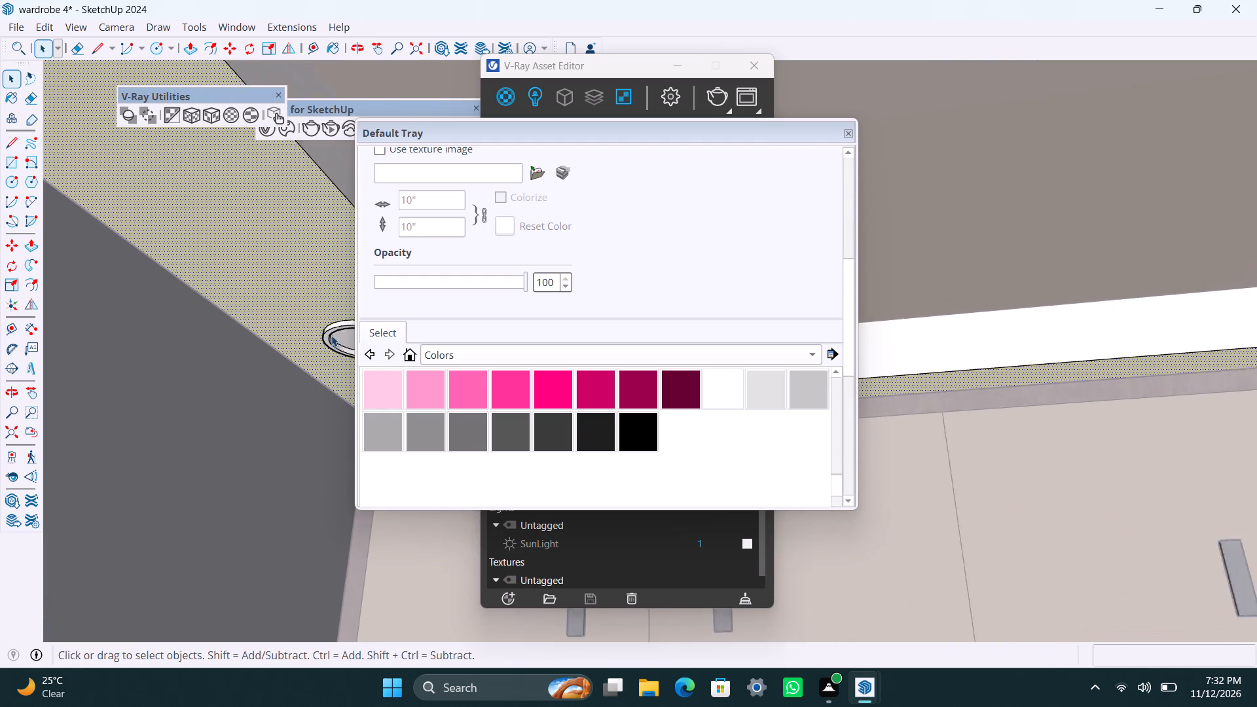
scroll(331, 335, up, 14)
scroll(312, 317, down, 13)
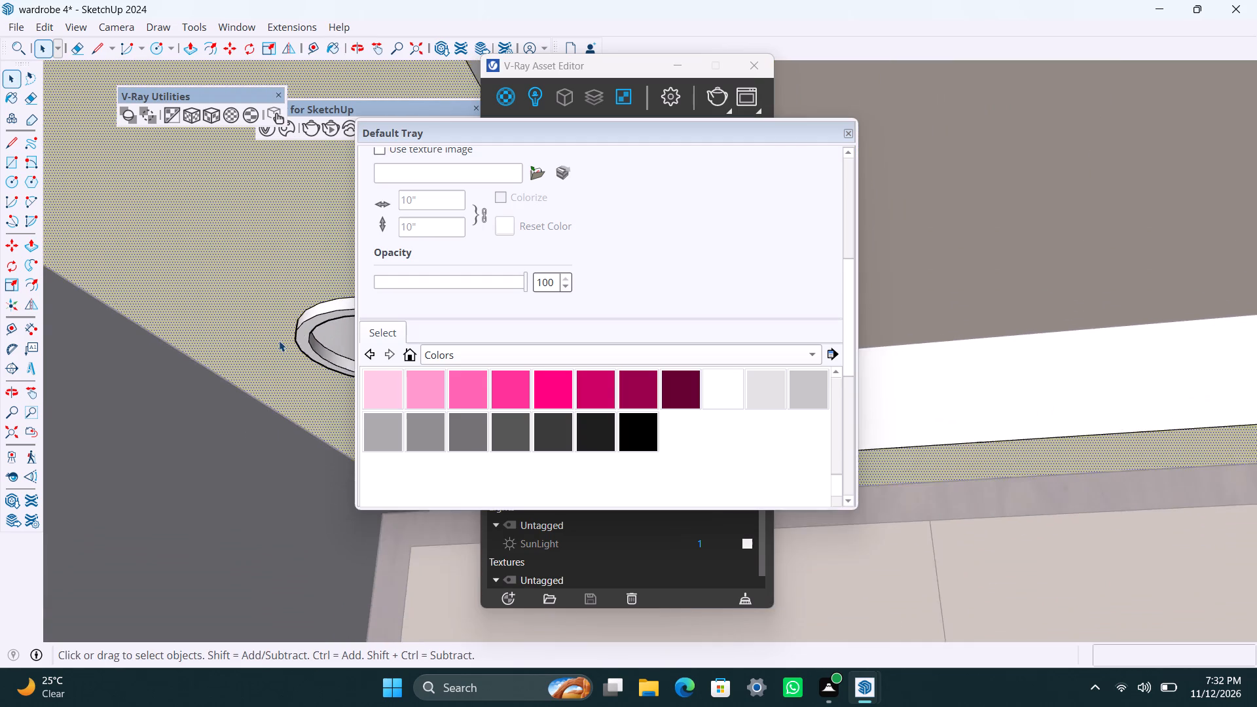
scroll(279, 340, down, 20)
scroll(279, 340, down, 9)
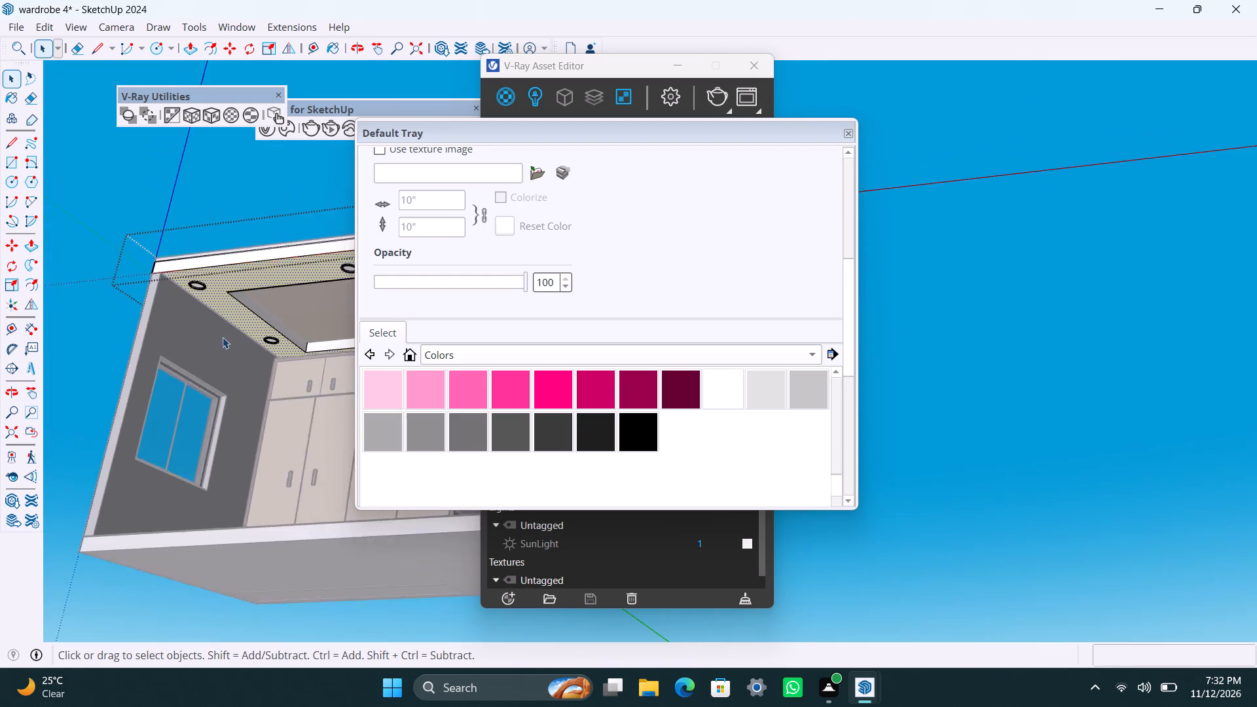
middle_drag(239, 338, 115, 317)
click(145, 246)
key(space)
scroll(219, 380, up, 3)
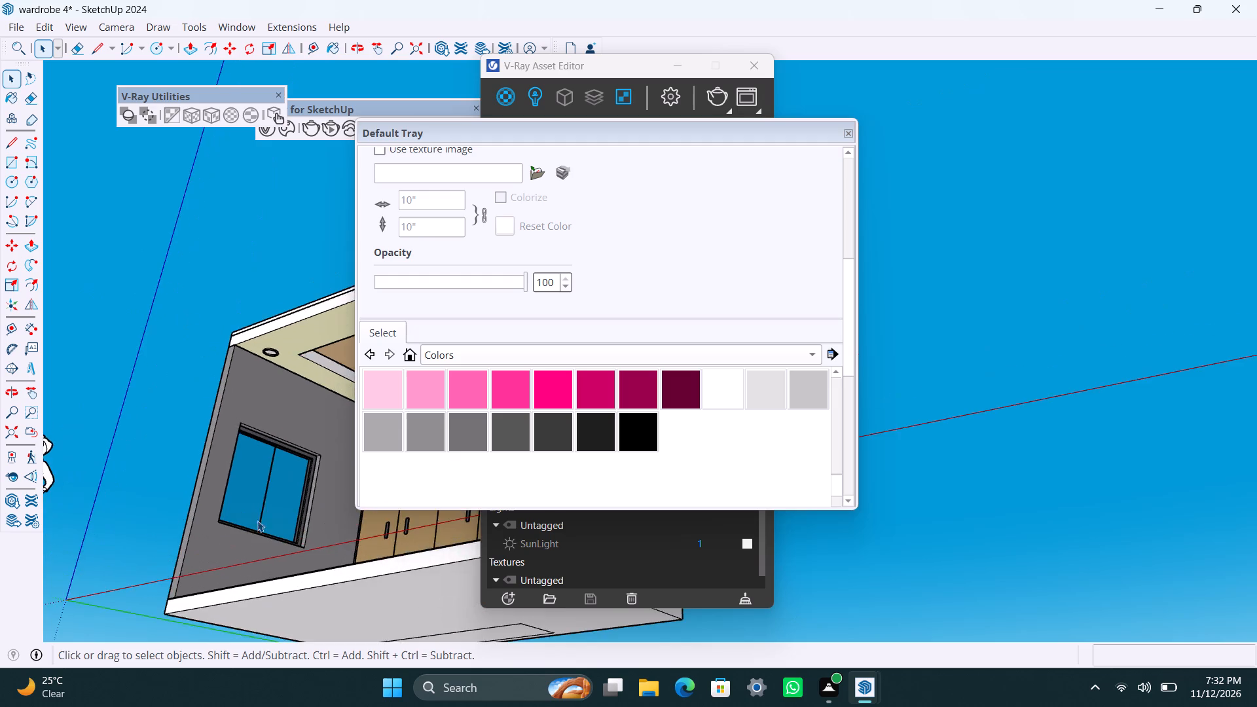
middle_drag(272, 523, 390, 531)
scroll(194, 459, down, 3)
shift+middle_drag(314, 441, 73, 361)
scroll(147, 341, up, 2)
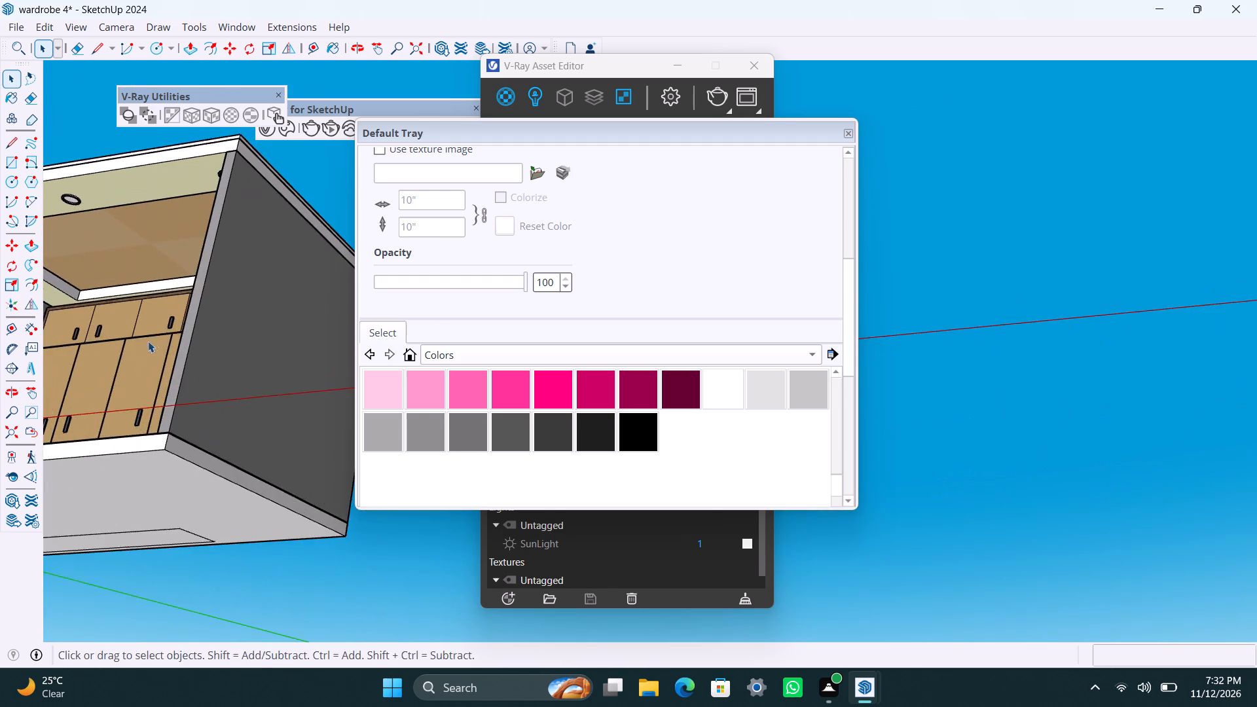
Examine the white trims and unpainted lens faces of the ceiling downlights from below.
middle_drag(200, 363, 443, 499)
scroll(197, 328, up, 3)
middle_drag(166, 272, 352, 426)
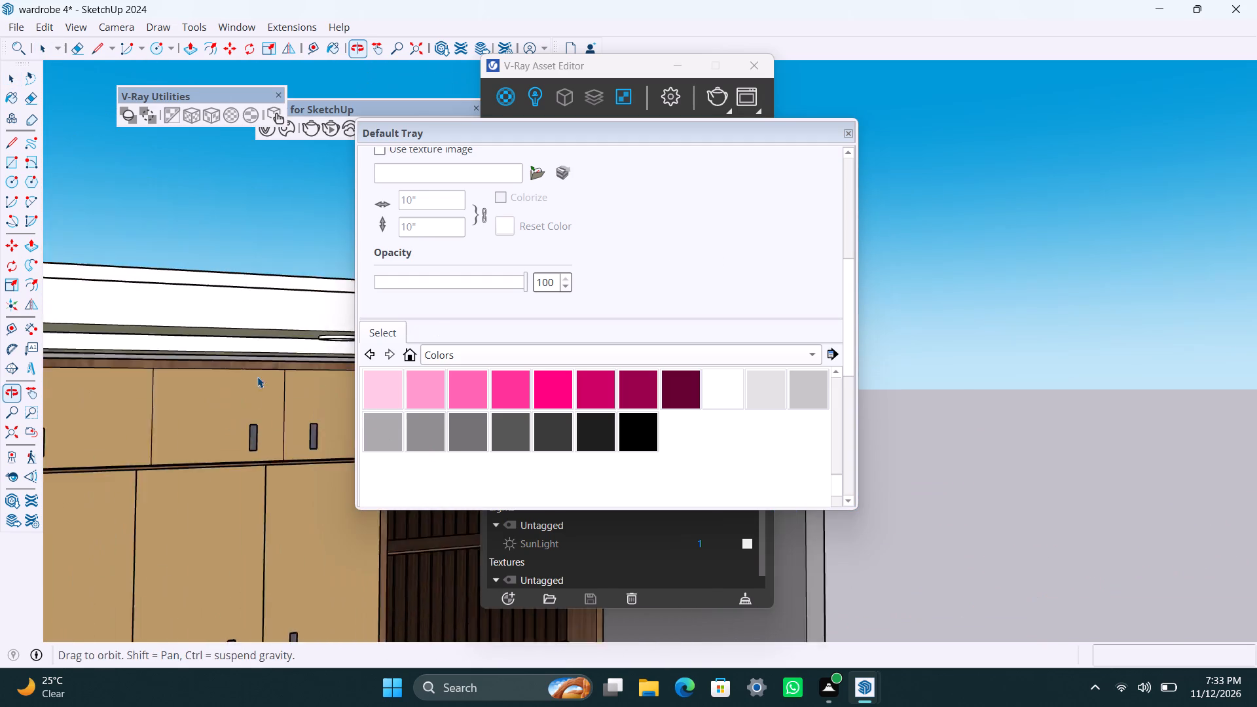
scroll(265, 361, up, 3)
middle_drag(268, 344, 217, 225)
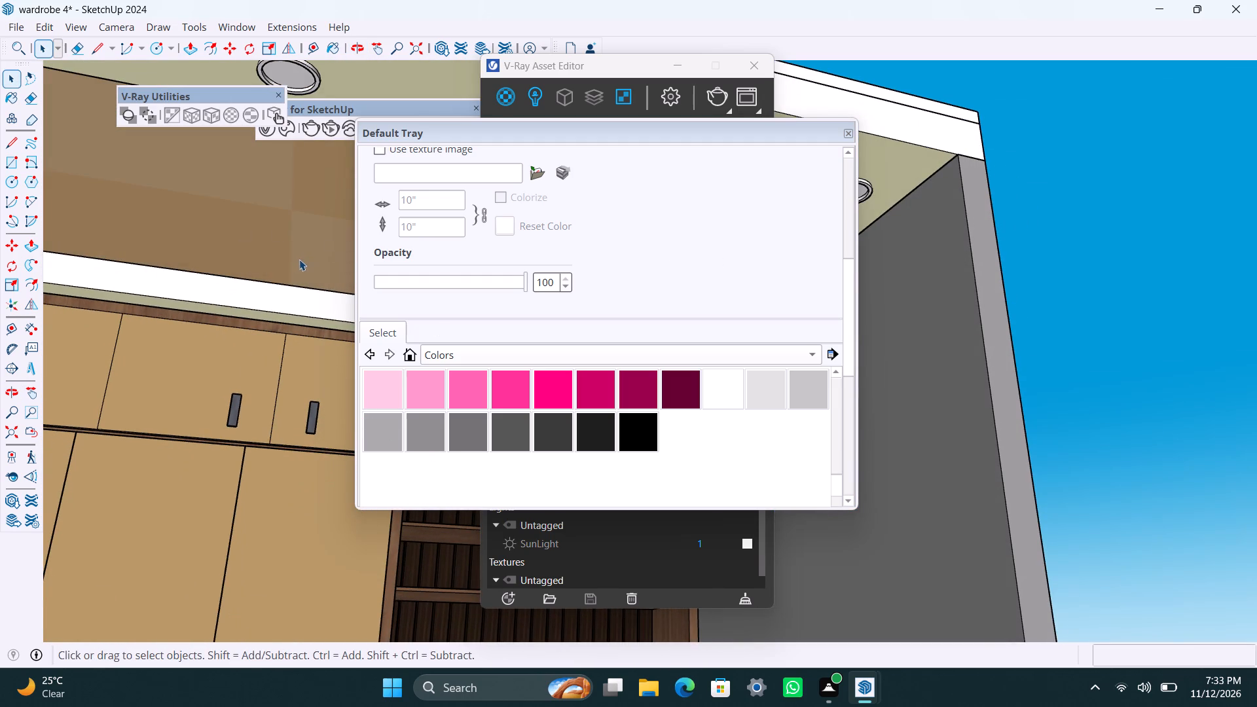
middle_drag(299, 259, 230, 366)
scroll(187, 240, up, 14)
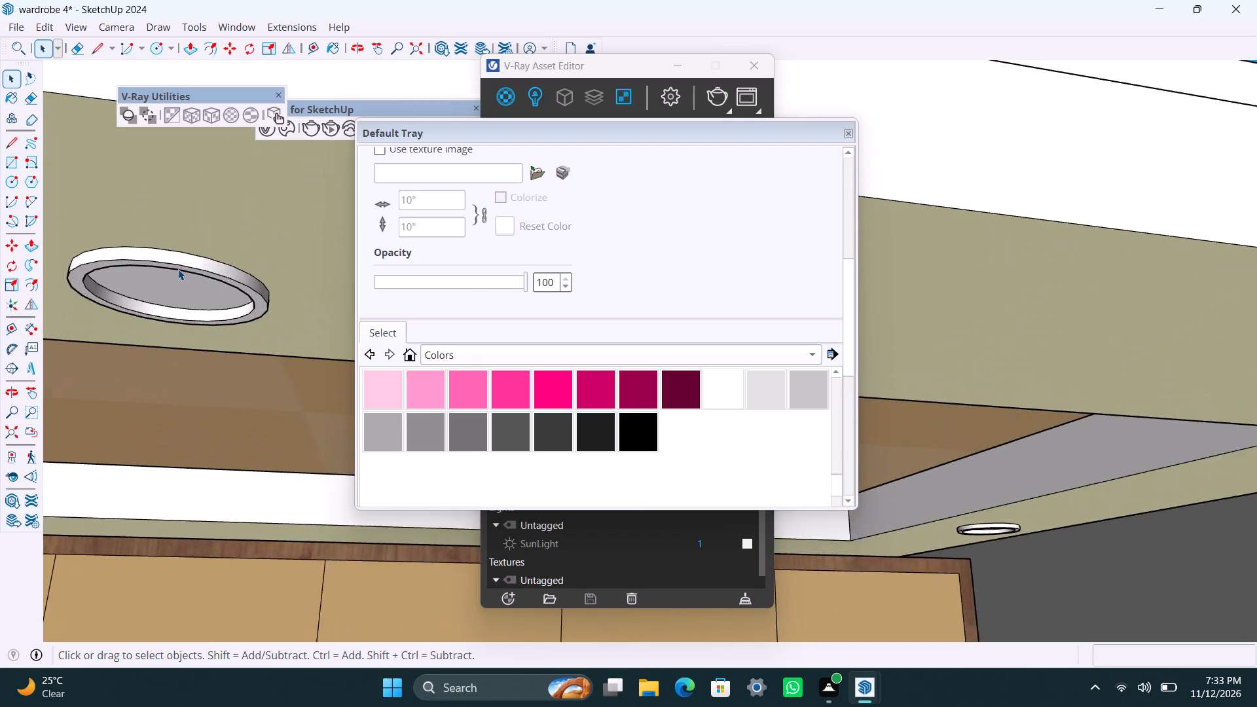
scroll(178, 269, up, 3)
scroll(177, 269, down, 10)
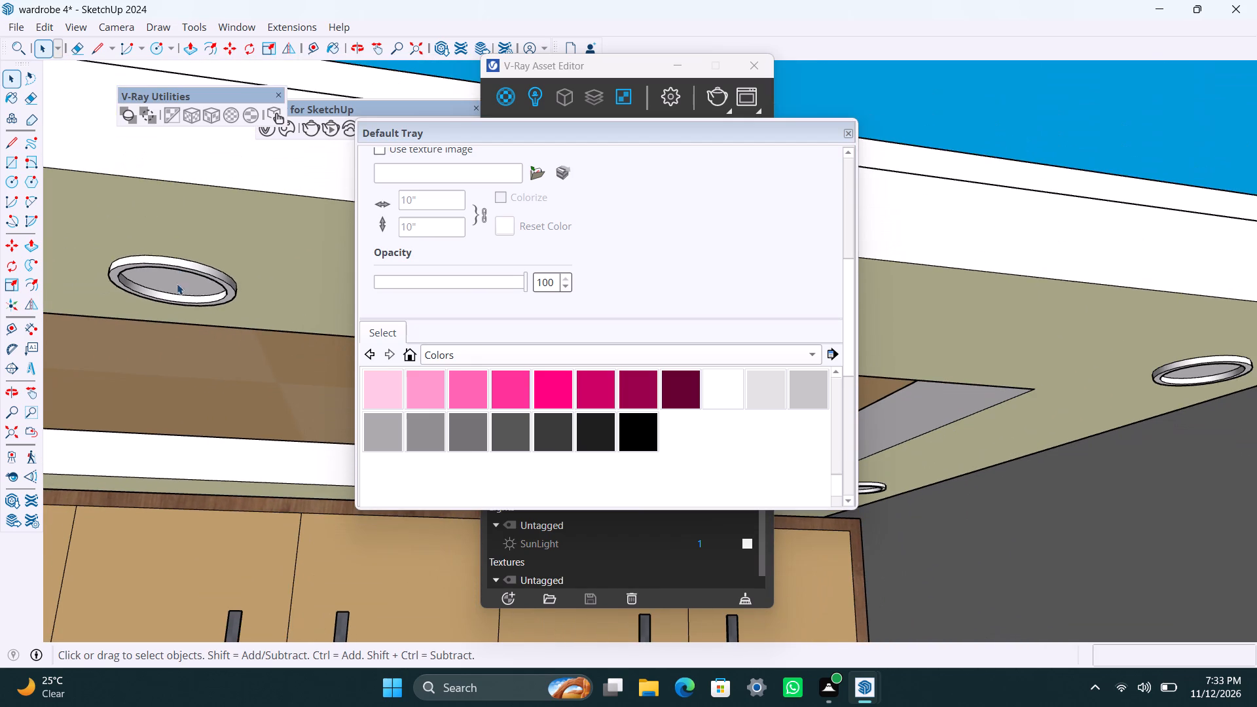
scroll(947, 380, up, 3)
scroll(952, 474, up, 3)
Open the ceiling group and paint the front-right downlight's inner lens face with amber Color D05 (RGB 255, 191, 0).
middle_drag(951, 470, 727, 494)
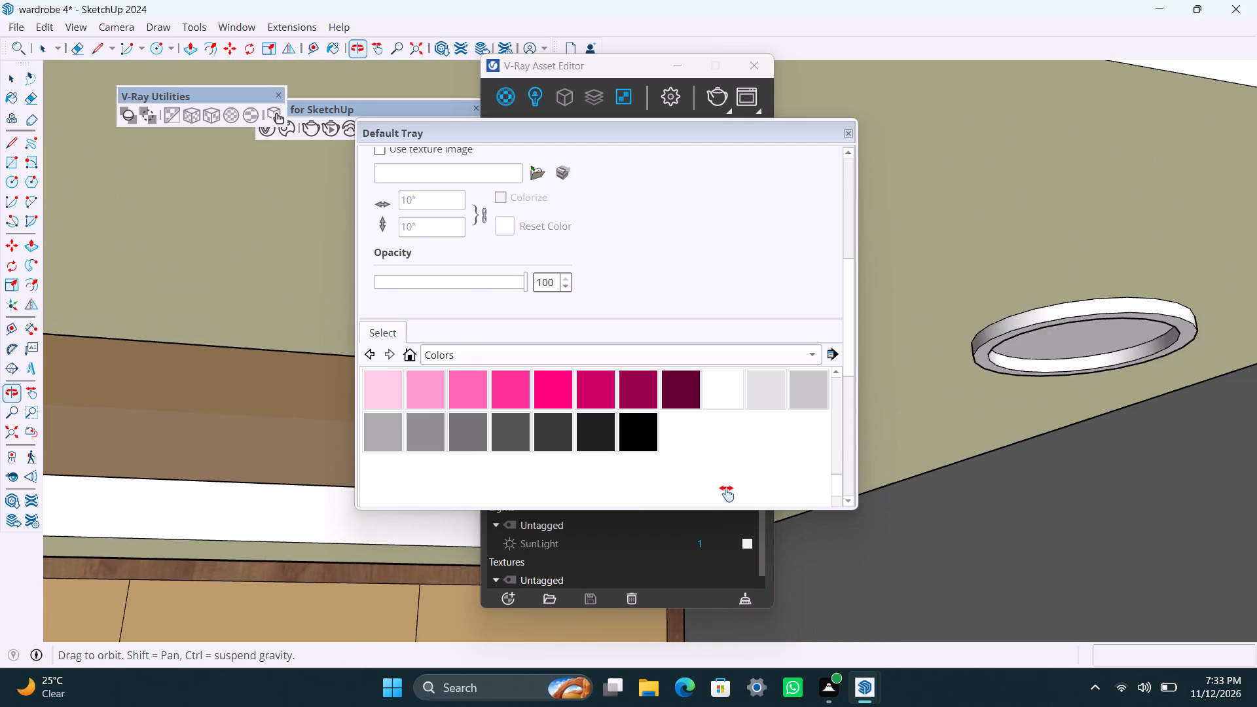
middle_drag(727, 494, 630, 363)
scroll(953, 214, down, 2)
shift+middle_drag(951, 226, 936, 351)
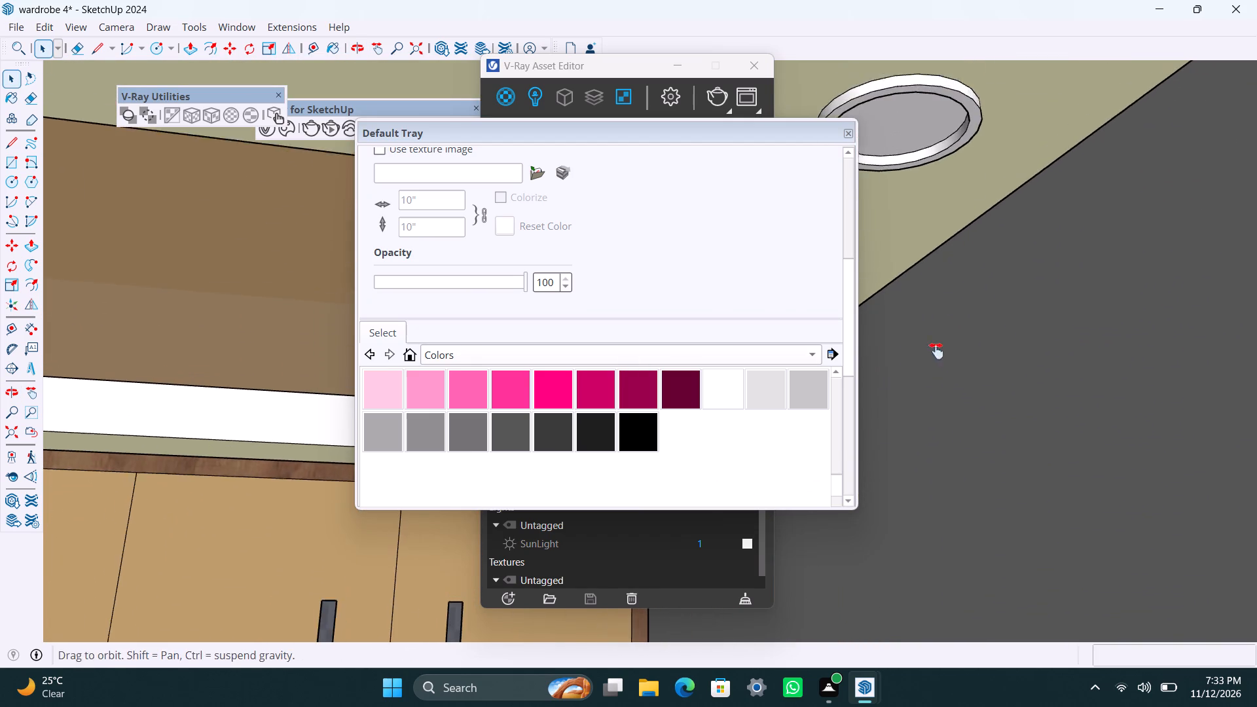
shift+middle_drag(936, 351, 930, 376)
scroll(892, 326, up, 3)
click(871, 285)
double_click(871, 283)
click(890, 291)
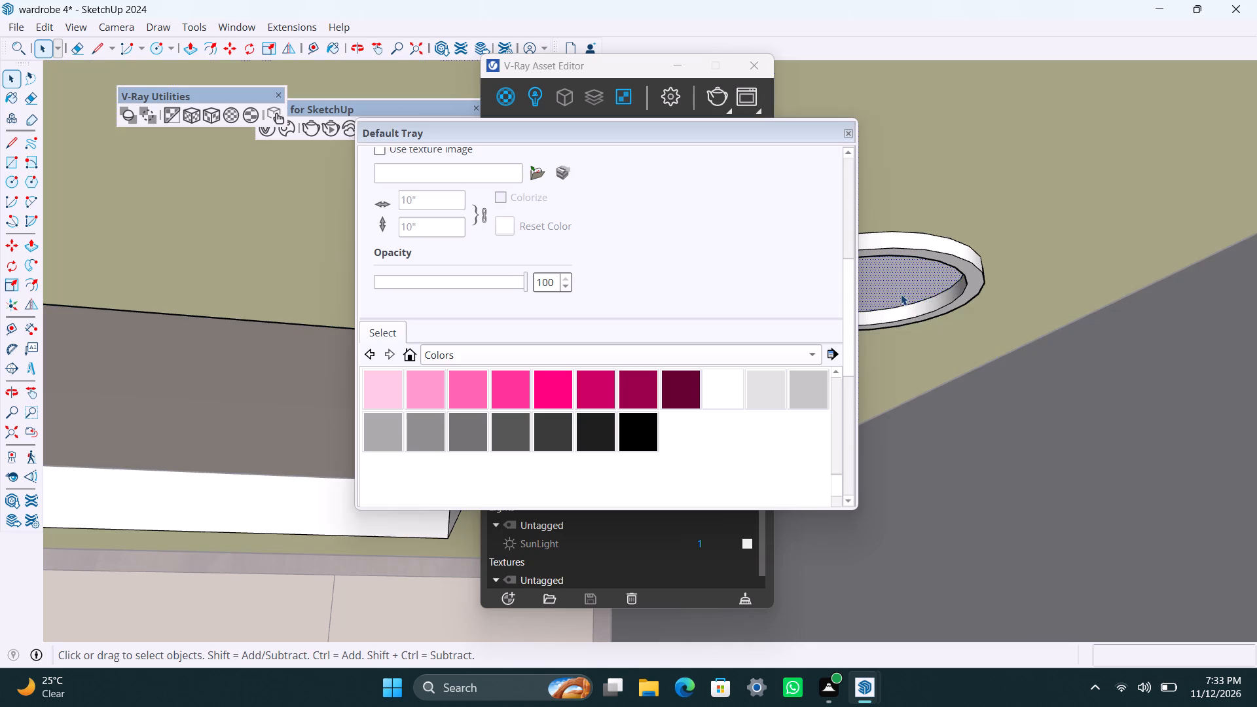
scroll(532, 380, up, 3)
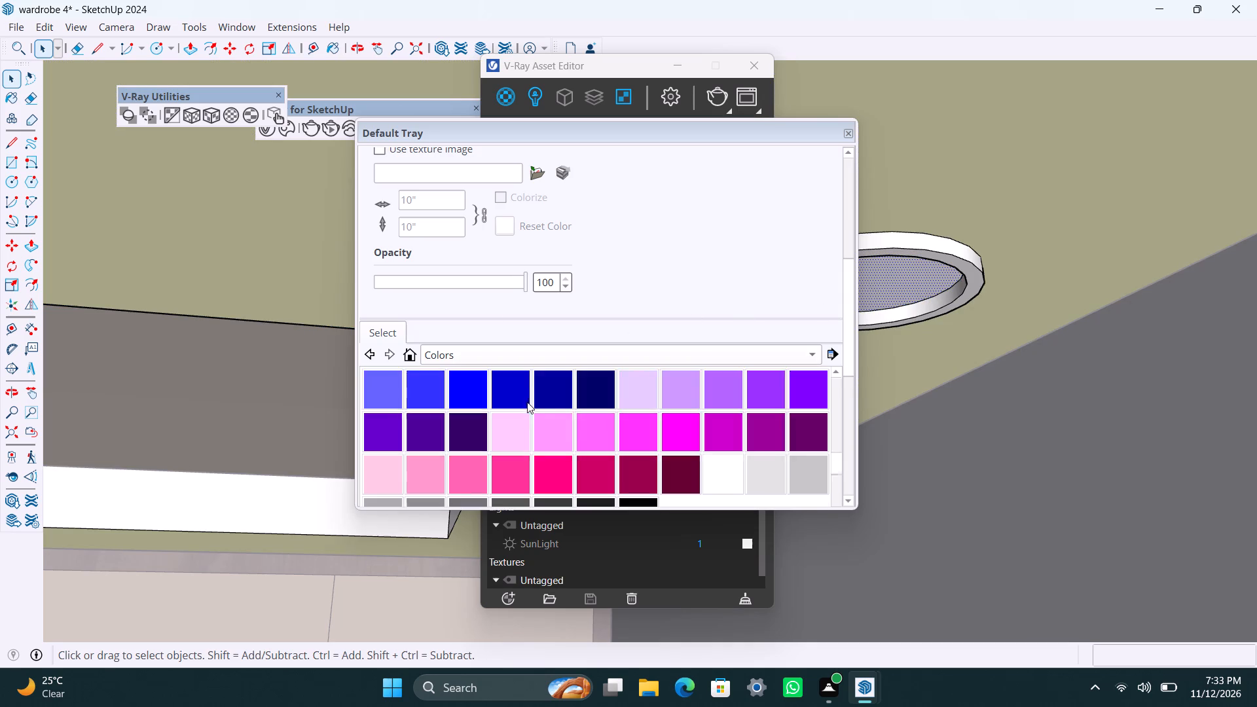
scroll(527, 402, up, 3)
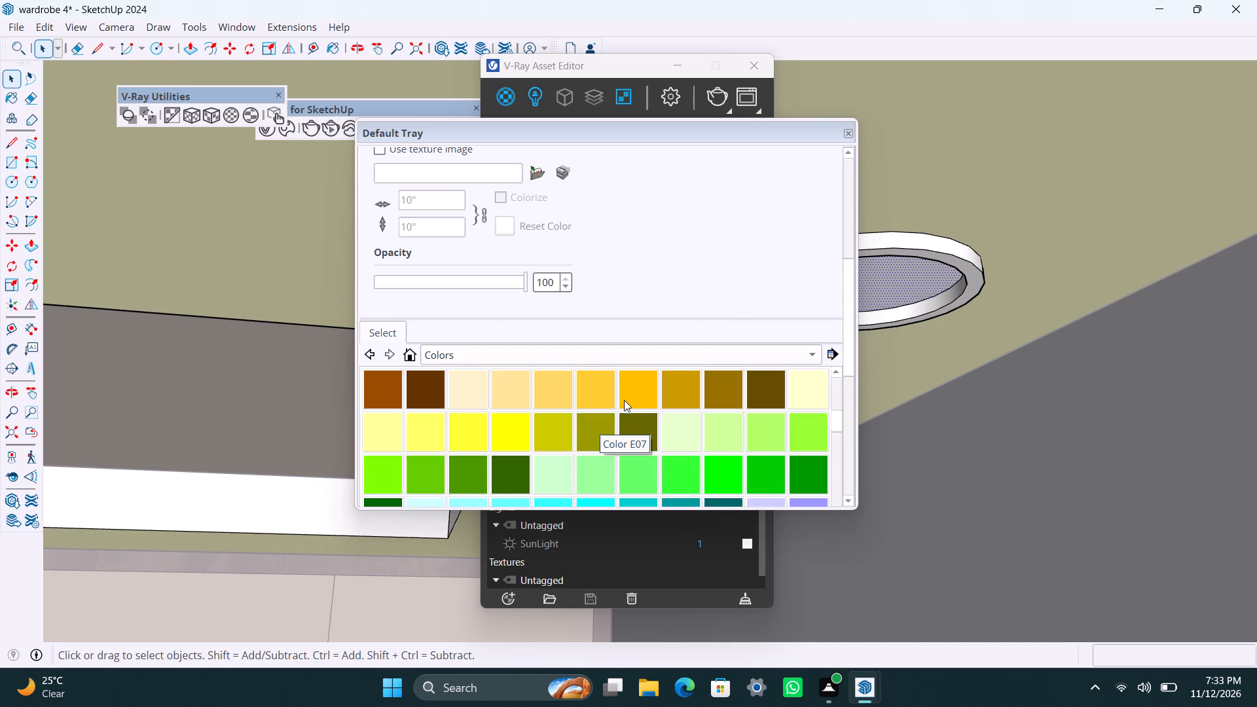
click(630, 396)
click(899, 302)
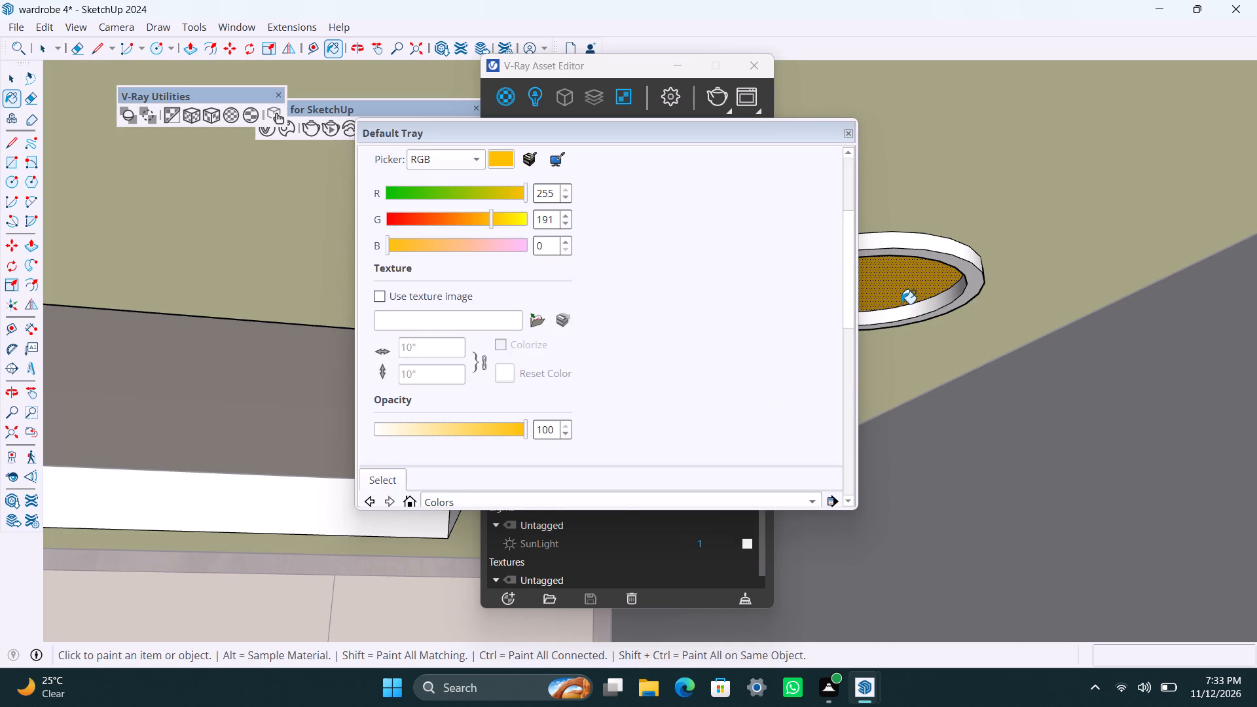
Adjust the Color D05 material to a softer yellow of RGB 234, 216, 94.
scroll(516, 285, up, 2)
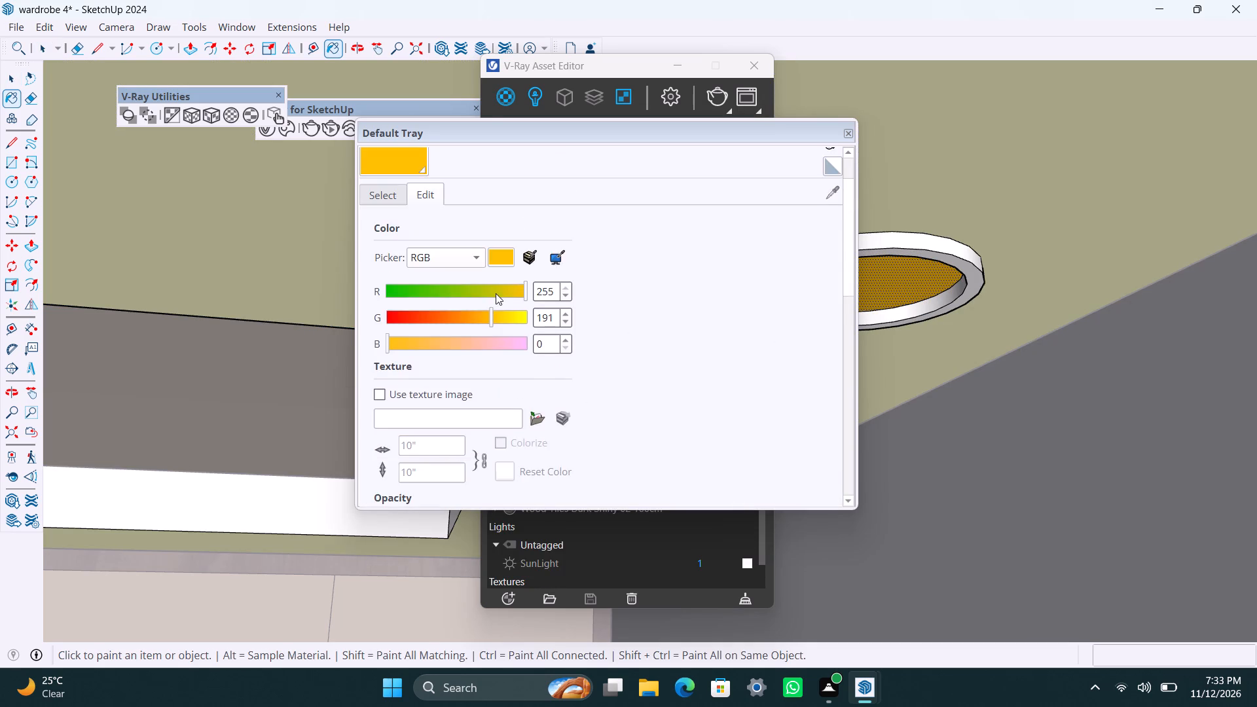
scroll(496, 293, up, 1)
click(488, 371)
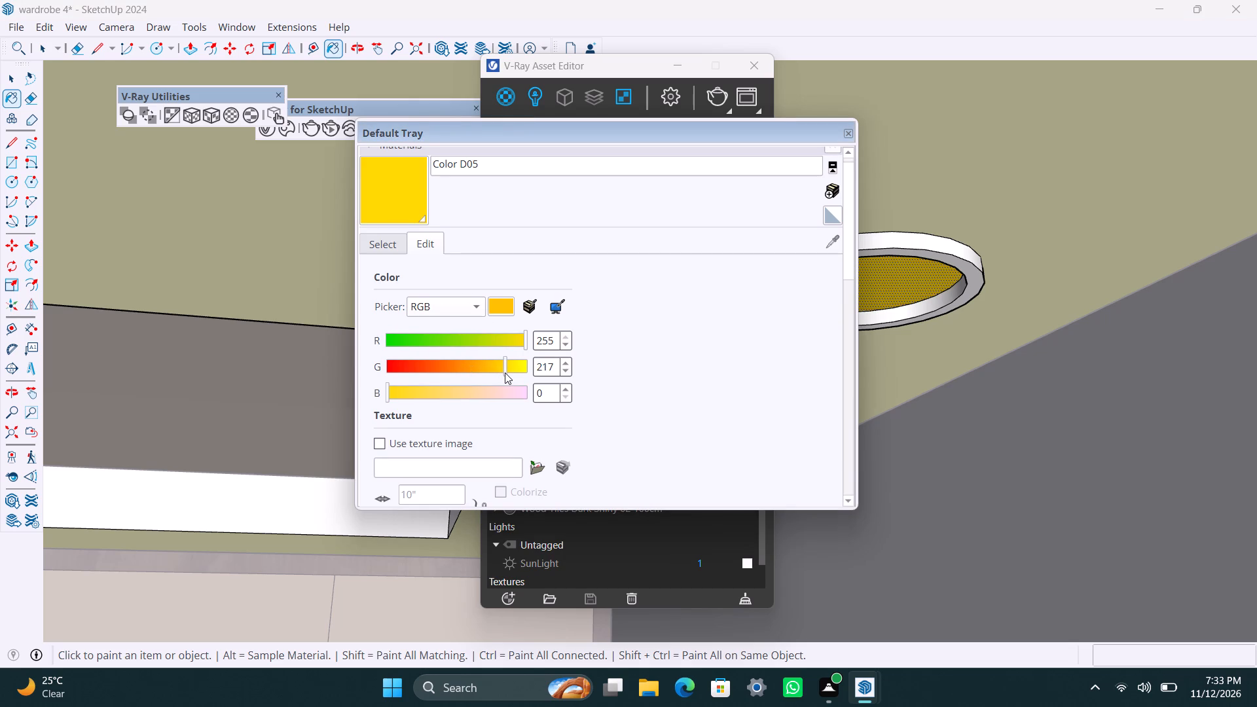
drag(390, 398, 410, 403)
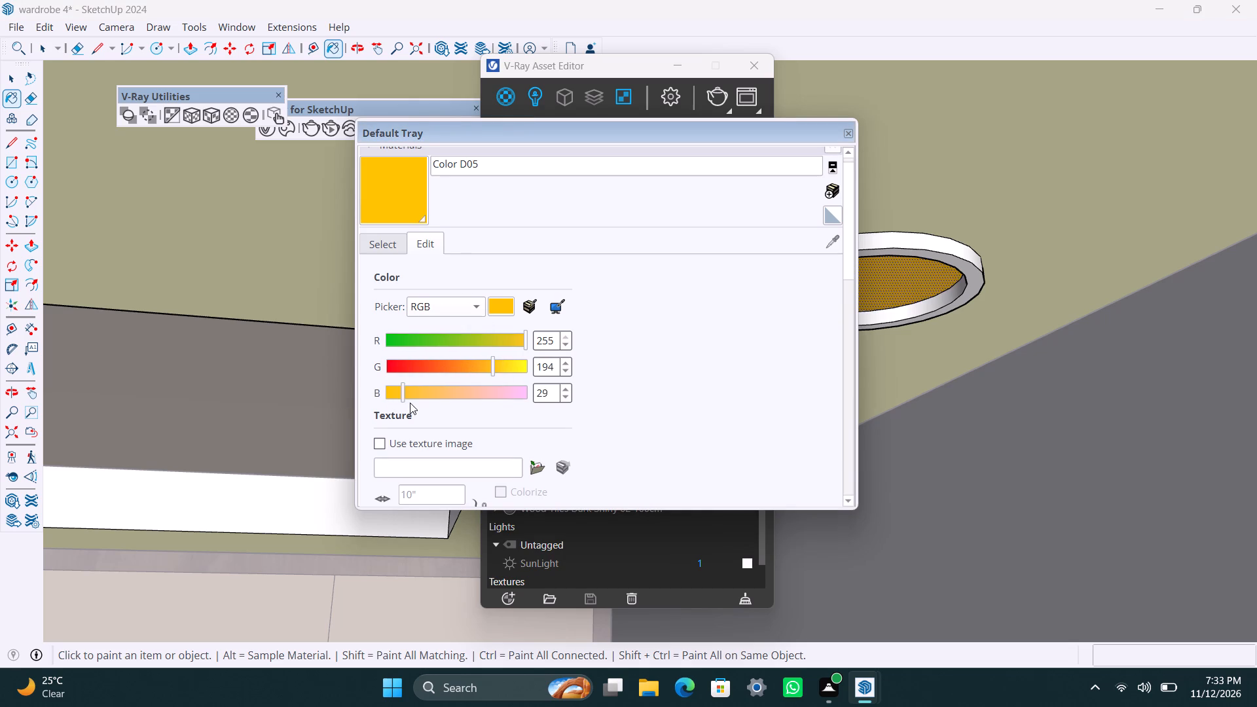
drag(410, 403, 432, 404)
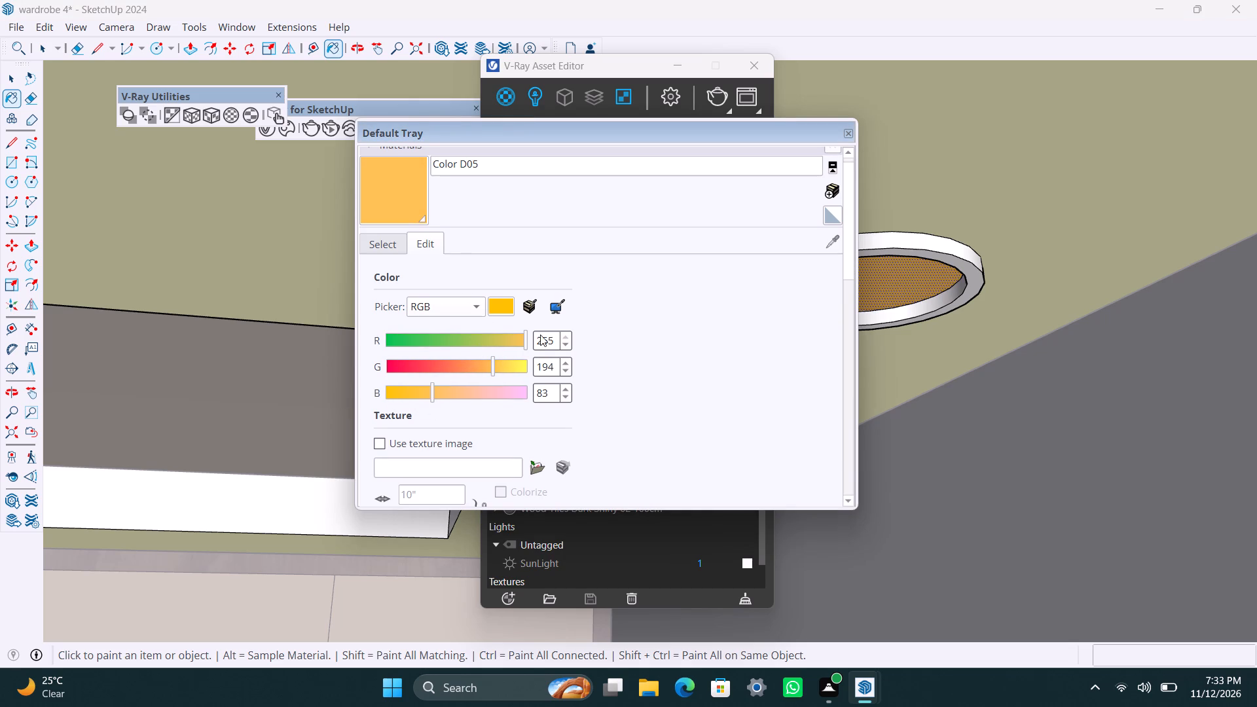
drag(524, 344, 501, 346)
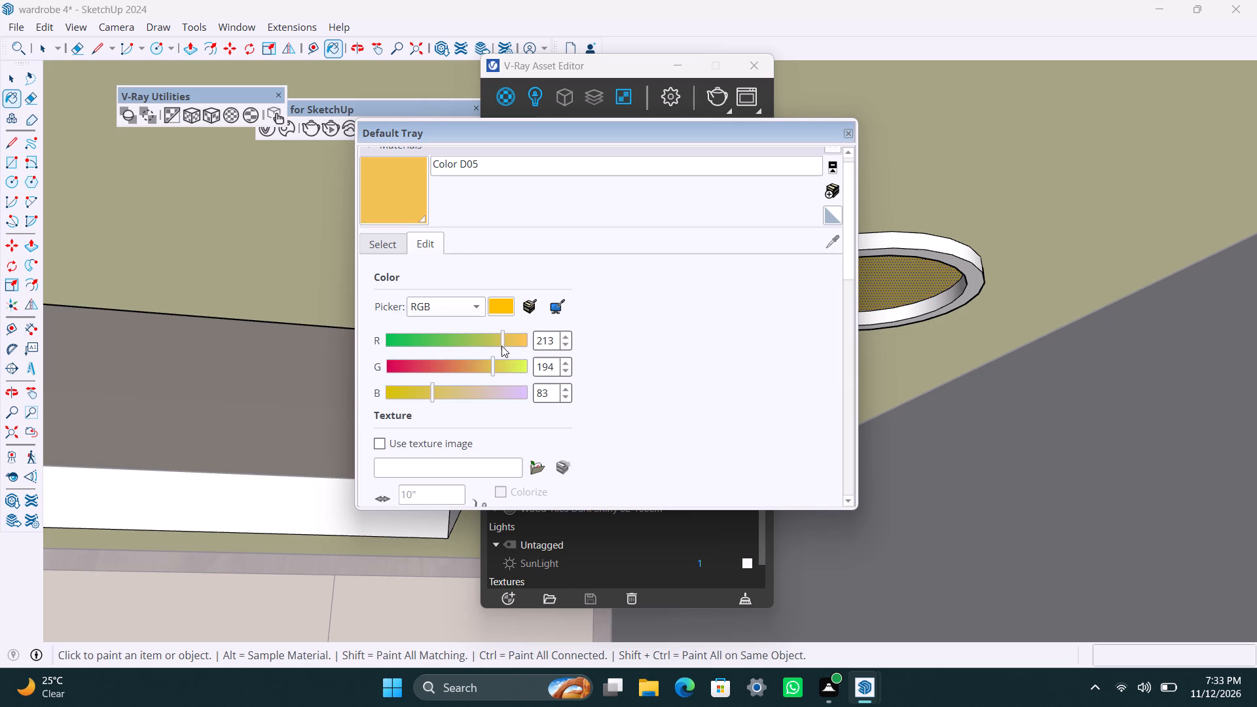
drag(501, 346, 513, 347)
drag(513, 347, 513, 348)
drag(496, 357, 505, 366)
drag(492, 371, 507, 376)
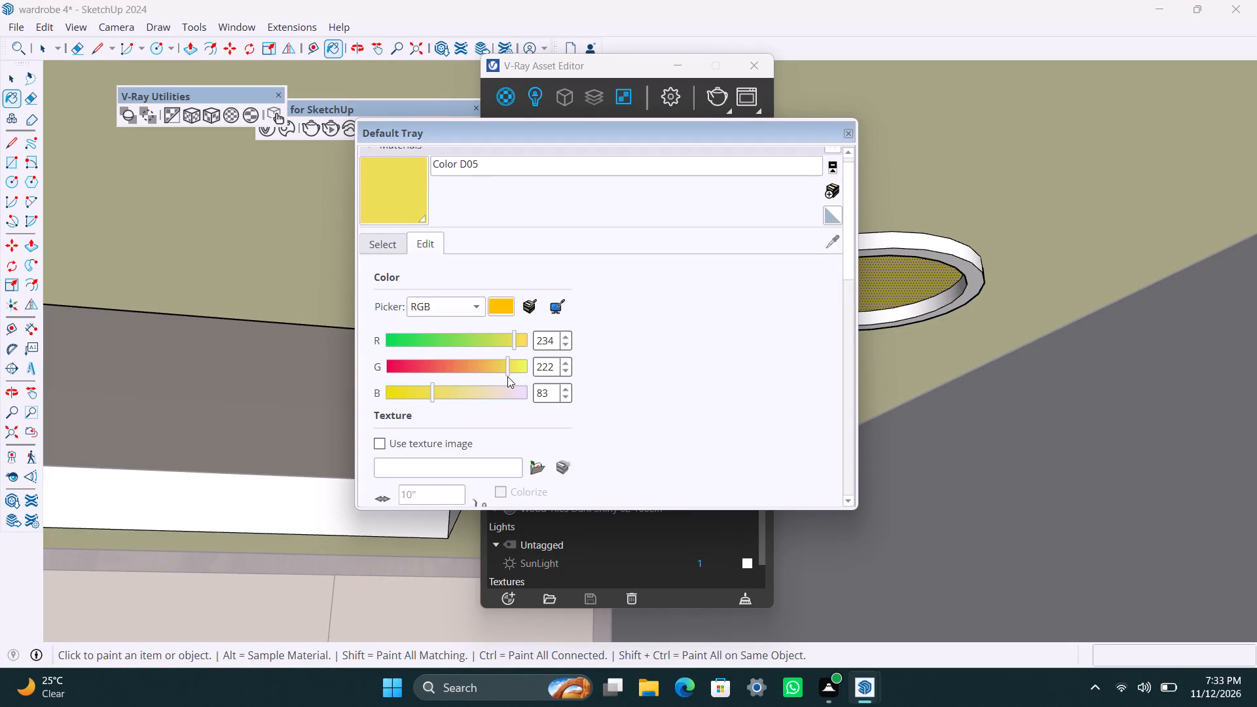
drag(507, 376, 504, 376)
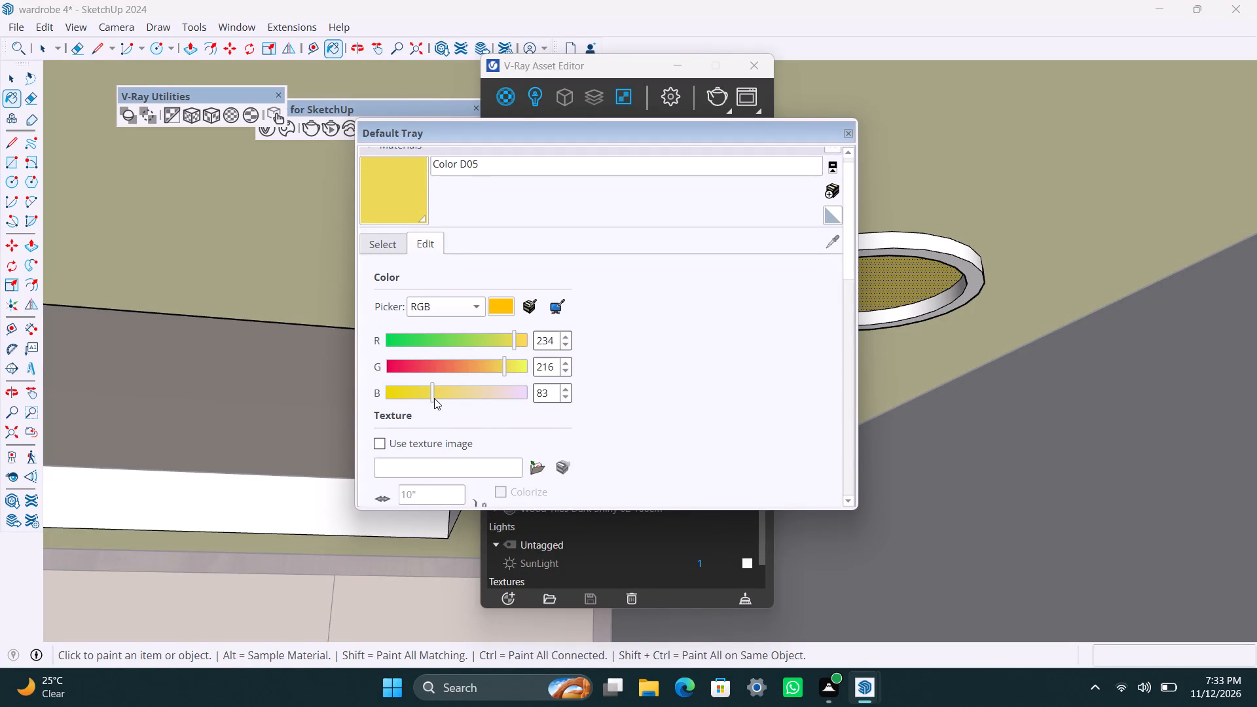
click(436, 397)
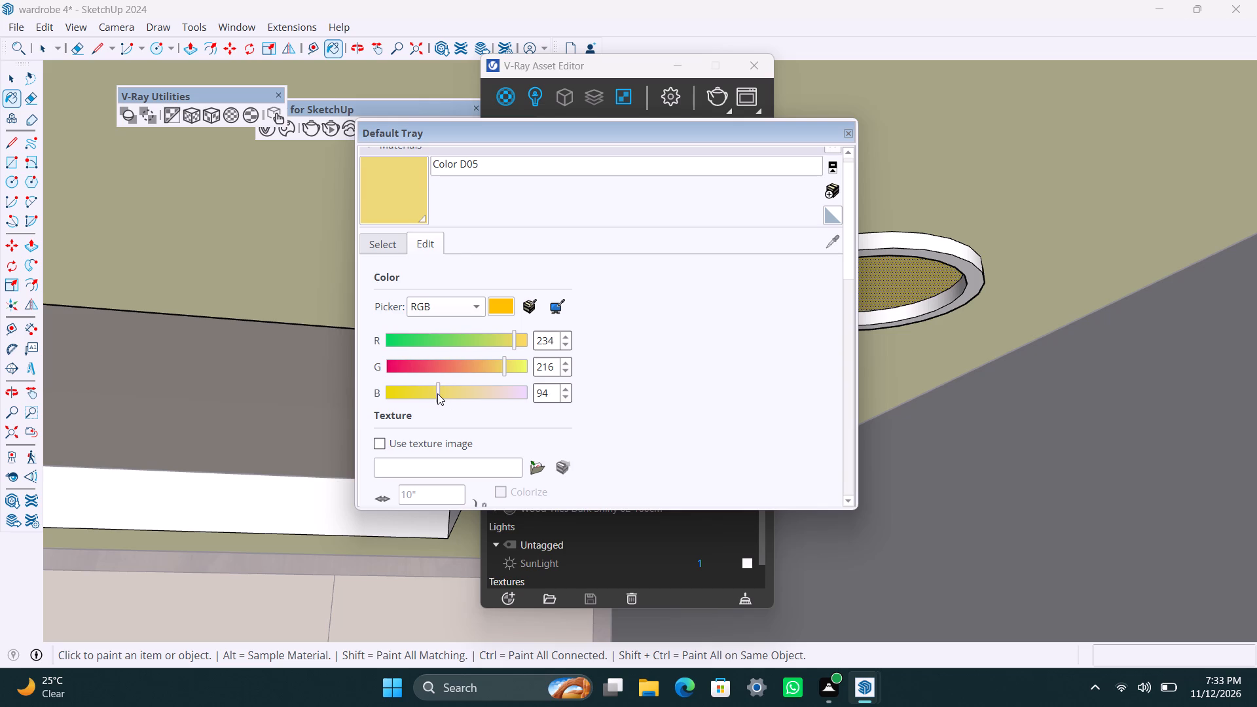
Paint the lens face of the right-hand downlight nearest the wardrobe with the adjusted yellow Color D05.
scroll(259, 449, down, 9)
shift+middle_drag(131, 408, 128, 295)
scroll(116, 331, down, 4)
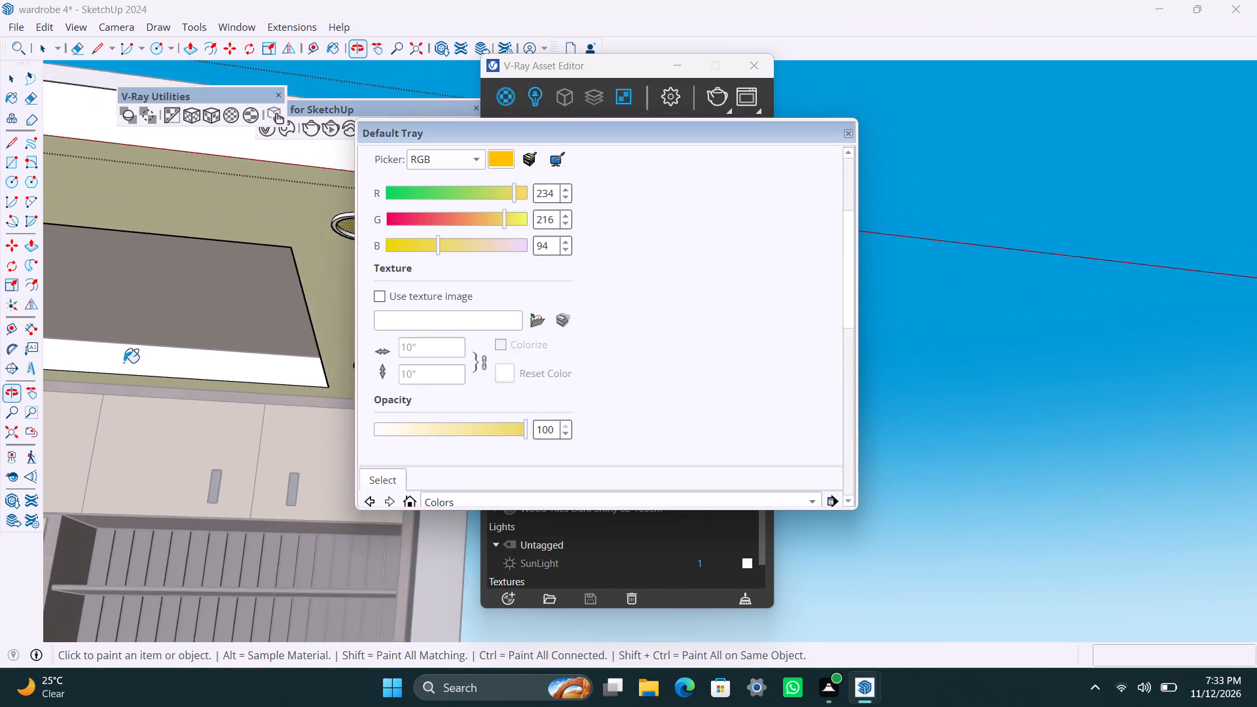
scroll(266, 383, up, 3)
middle_drag(278, 418, 321, 416)
scroll(328, 344, up, 6)
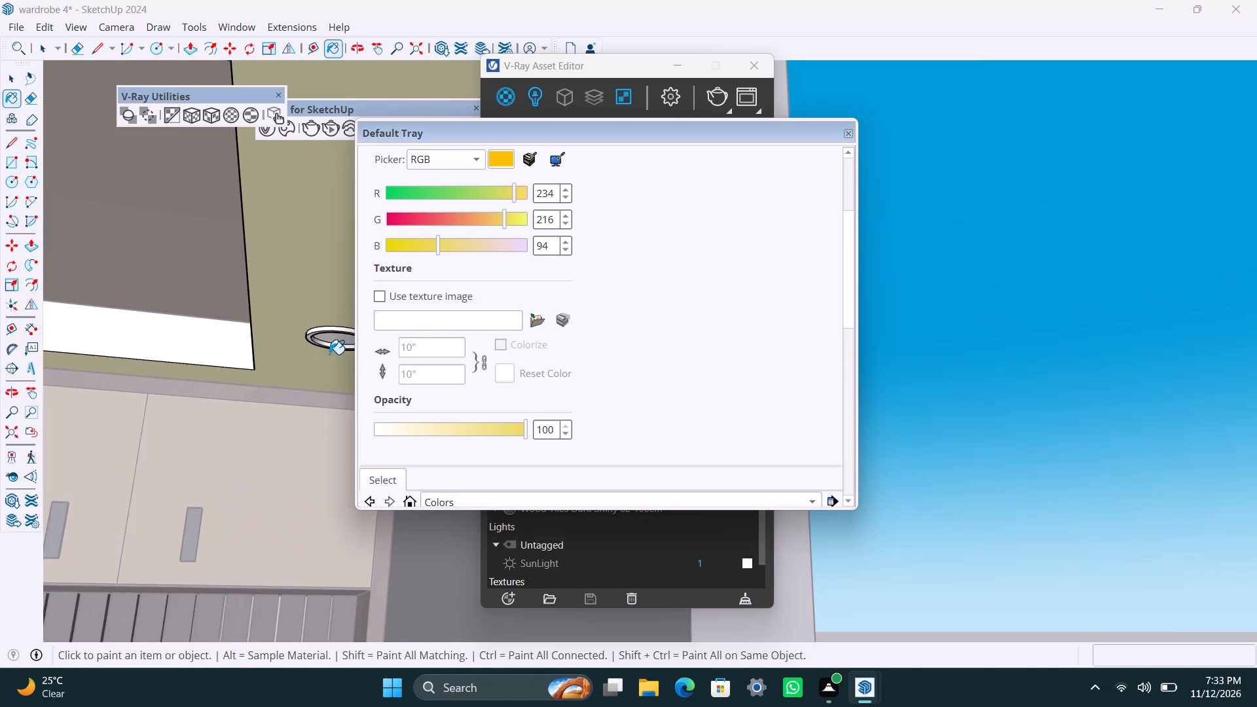
scroll(329, 354, up, 6)
key(space)
click(328, 325)
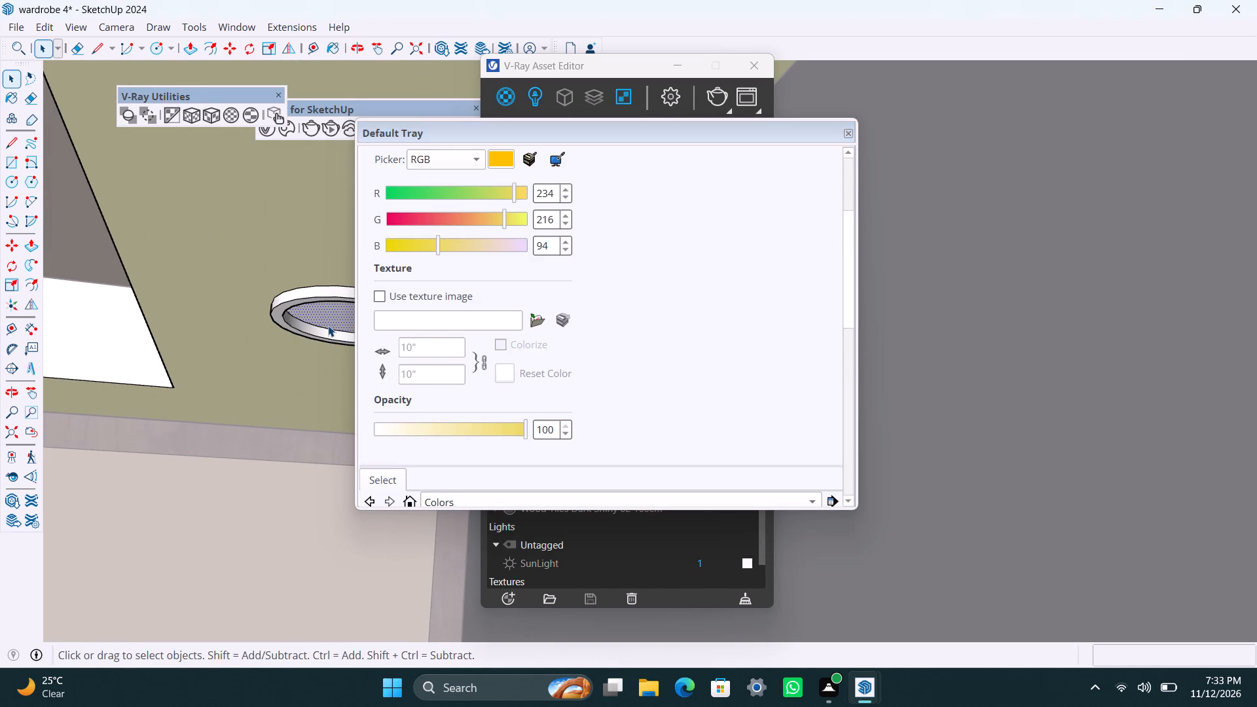
scroll(504, 338, up, 3)
click(409, 188)
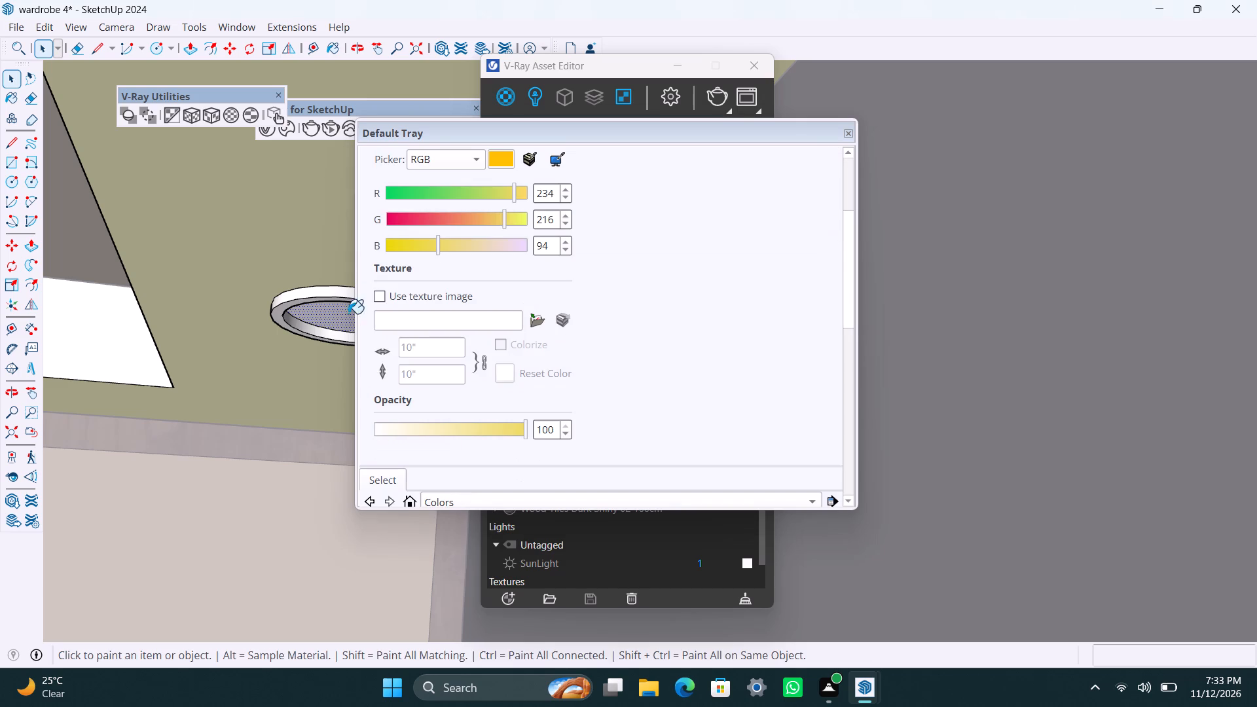
click(327, 319)
scroll(260, 345, down, 20)
scroll(260, 345, down, 2)
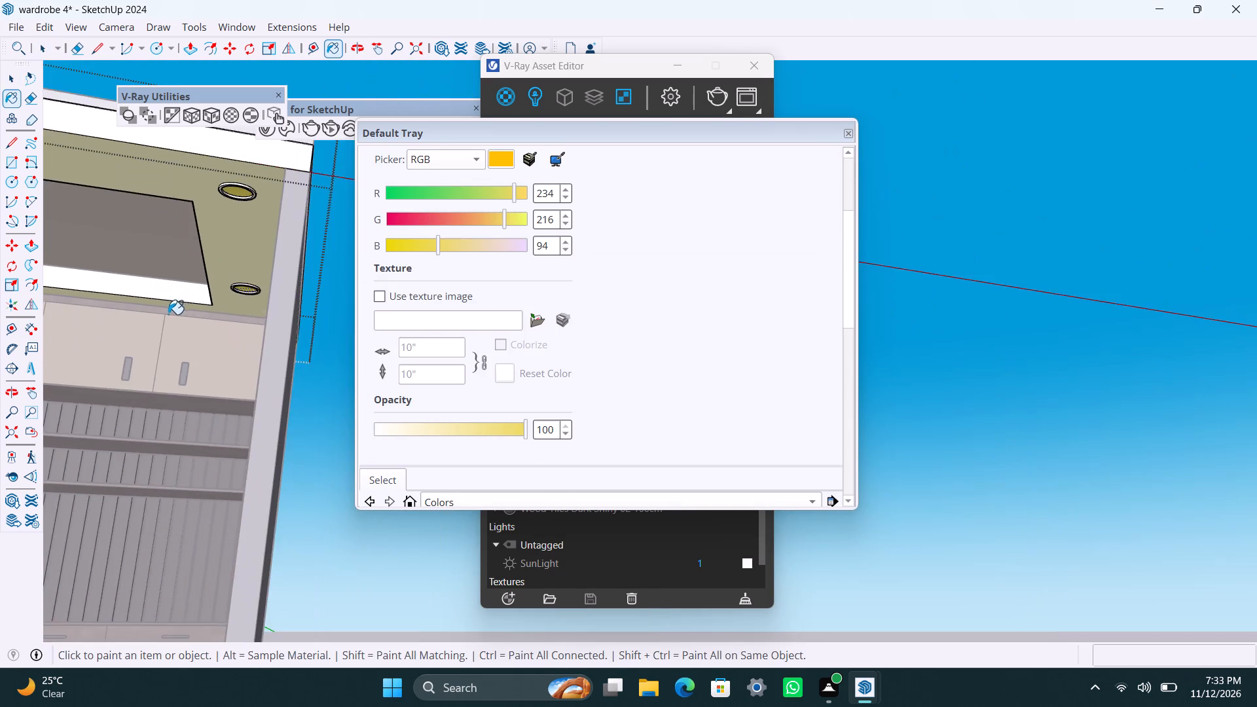
Paint the lens face of the left-hand downlight nearest the wardrobe with yellow Color D05.
middle_drag(168, 314, 249, 314)
scroll(198, 310, down, 5)
middle_drag(199, 352, 62, 411)
scroll(126, 364, up, 2)
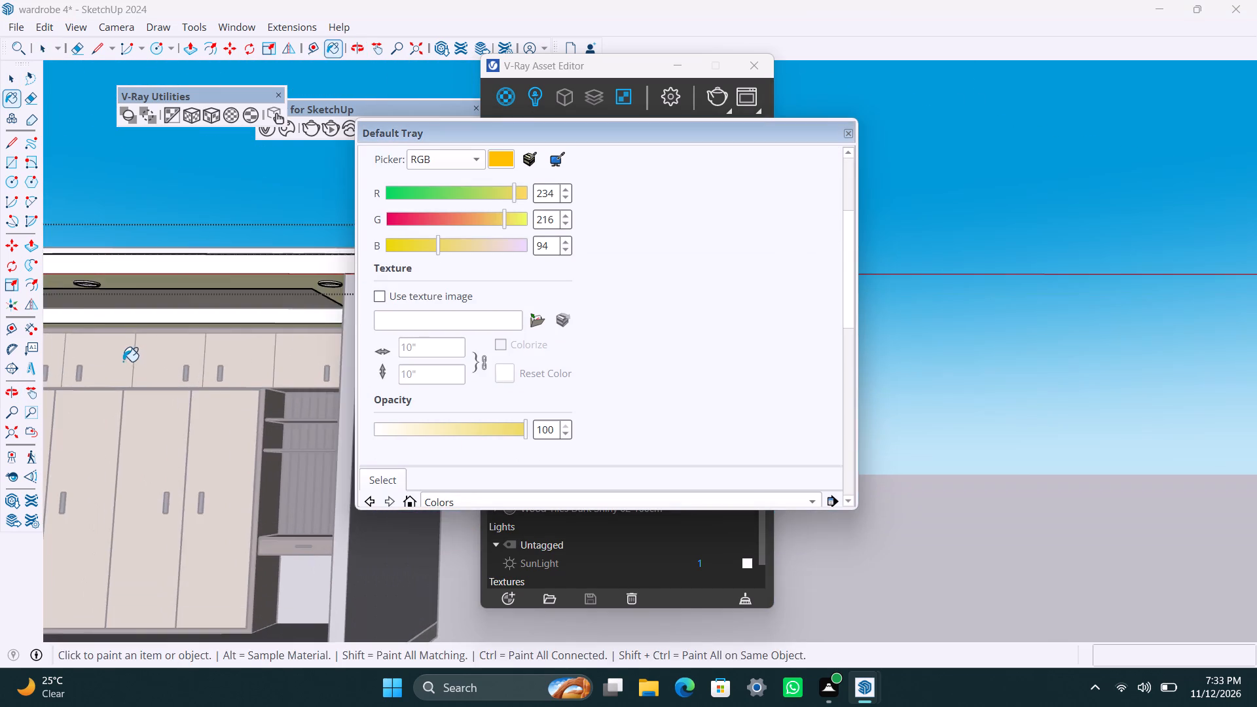
middle_drag(124, 361, 307, 414)
scroll(172, 384, up, 20)
scroll(172, 384, up, 1)
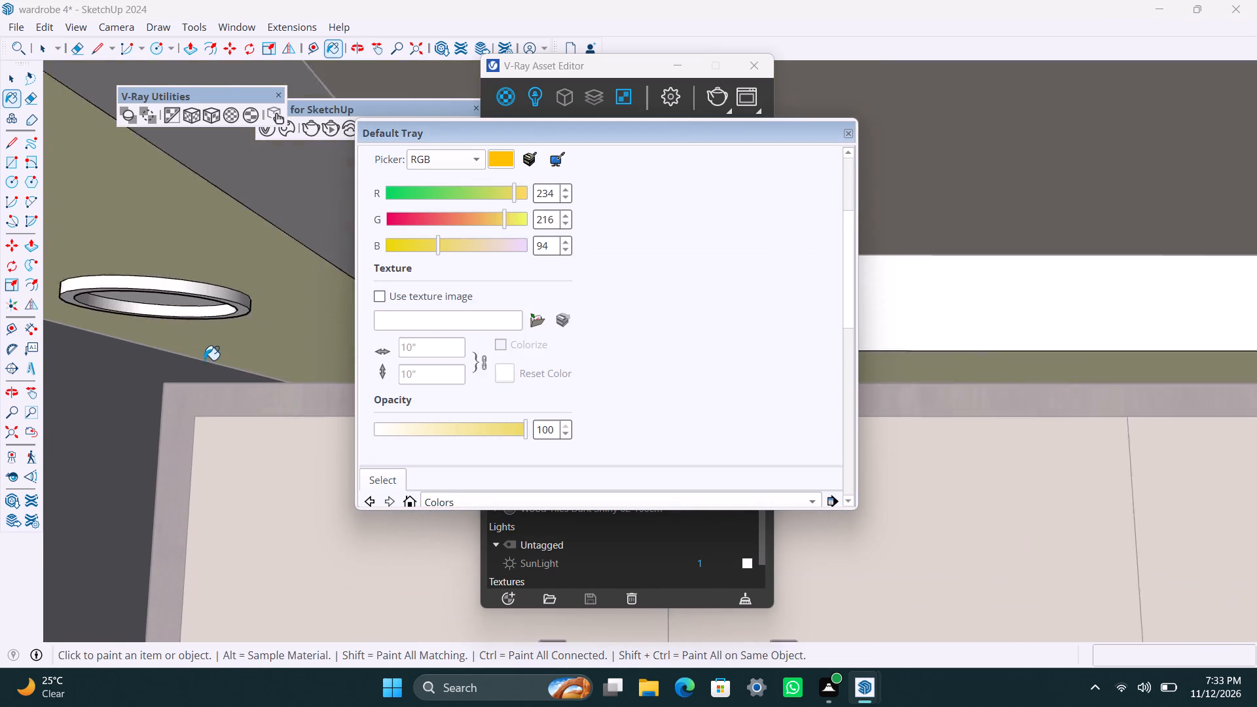
middle_drag(203, 336, 209, 217)
scroll(182, 316, down, 3)
shift+middle_drag(192, 374, 225, 465)
key(space)
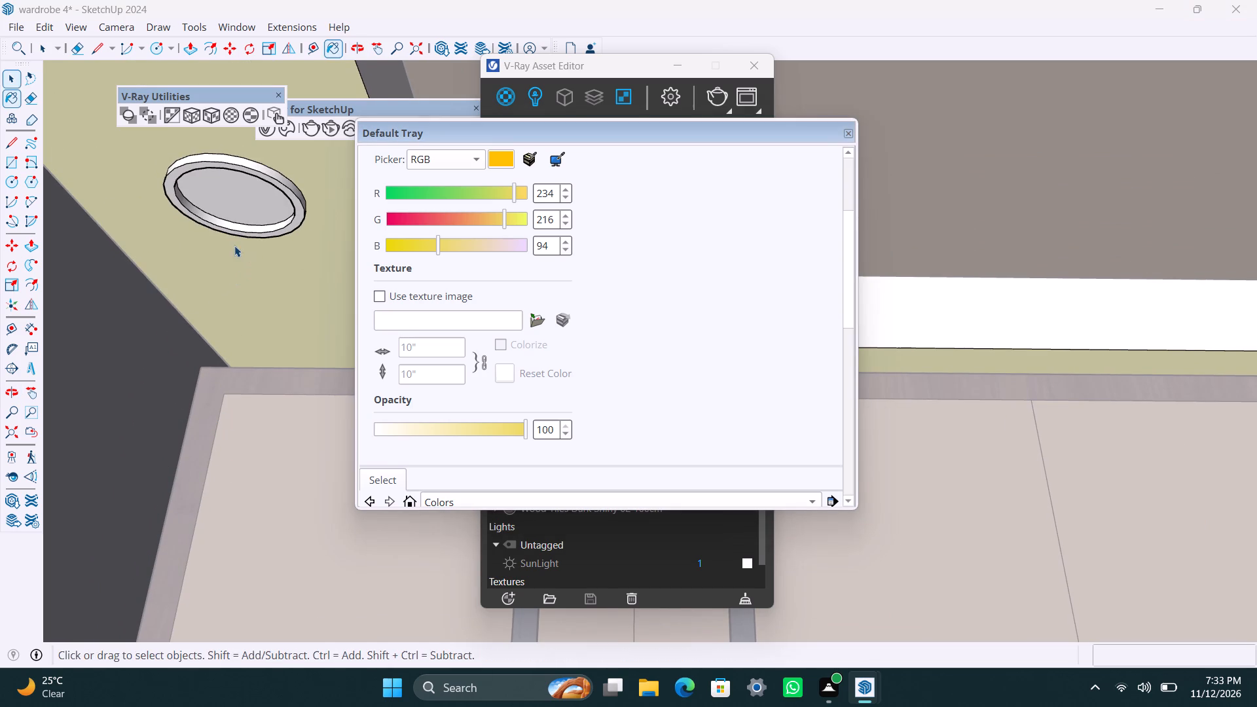
click(230, 211)
scroll(503, 323, up, 3)
click(402, 204)
click(237, 200)
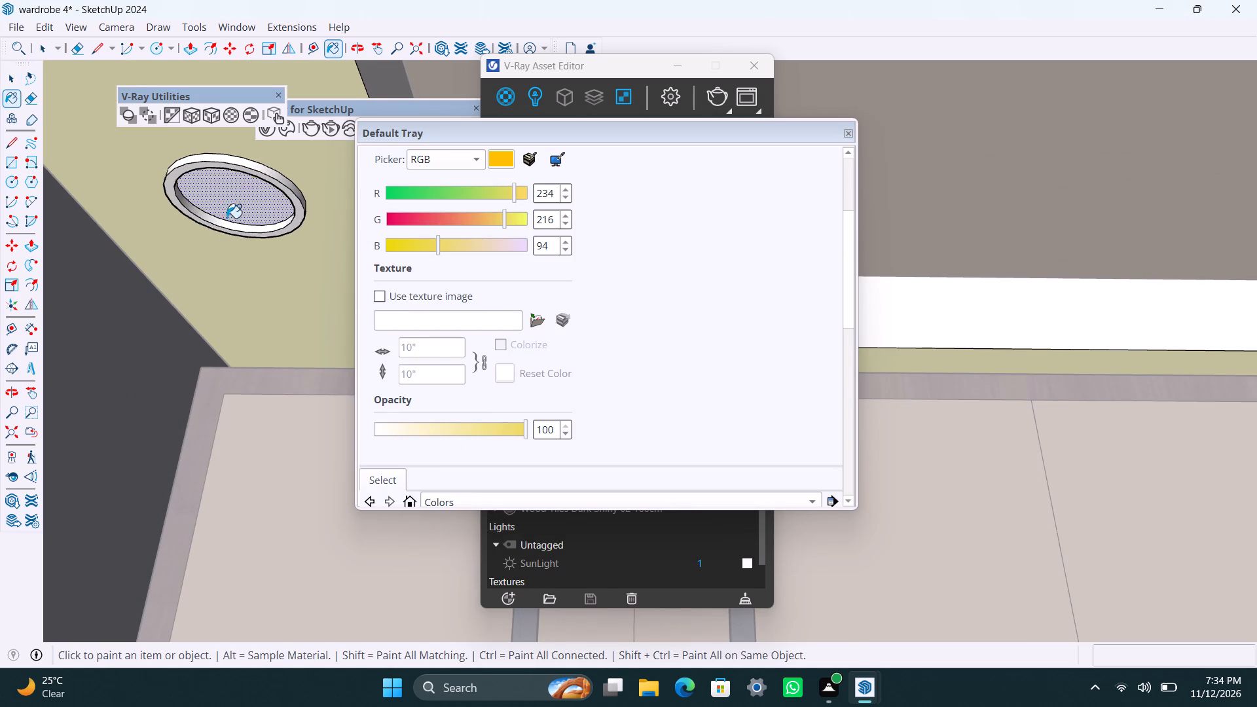
Paint the front-left downlight's lens face with yellow Color D05, undoing a stray paint on the ceiling face.
scroll(231, 289, down, 20)
scroll(231, 289, down, 1)
key(space)
scroll(133, 219, up, 4)
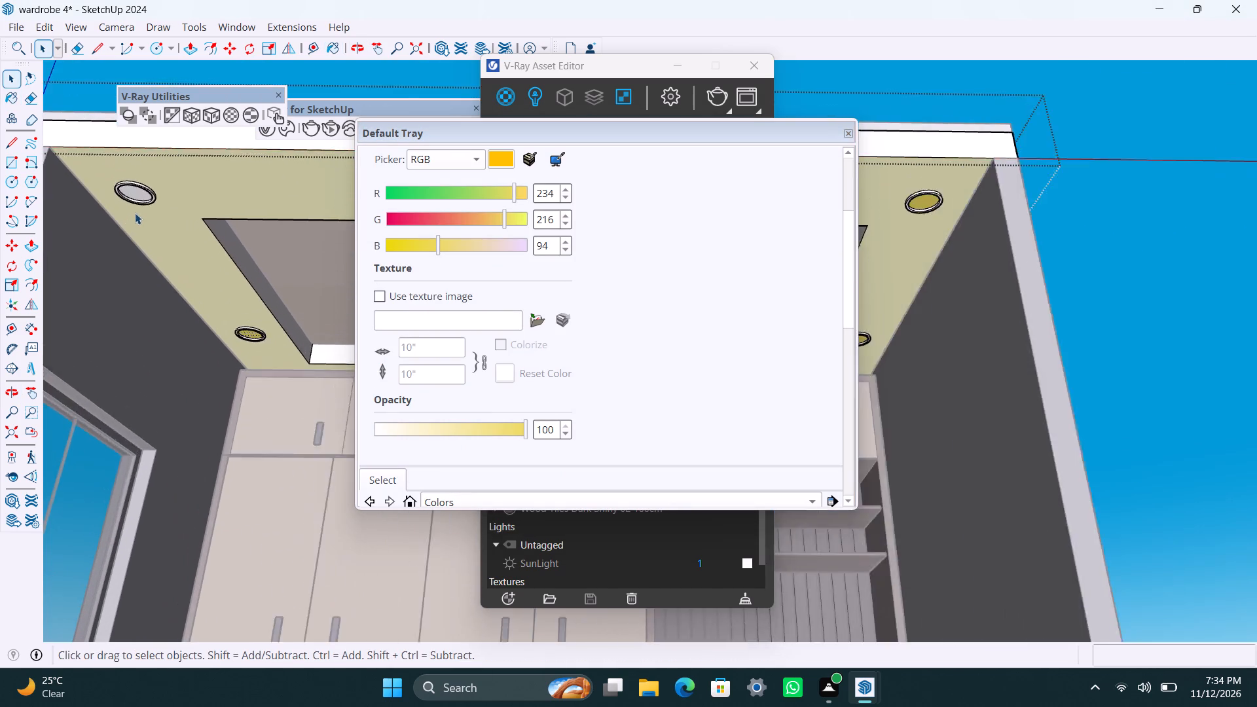
scroll(135, 213, up, 3)
click(135, 187)
scroll(481, 206, up, 5)
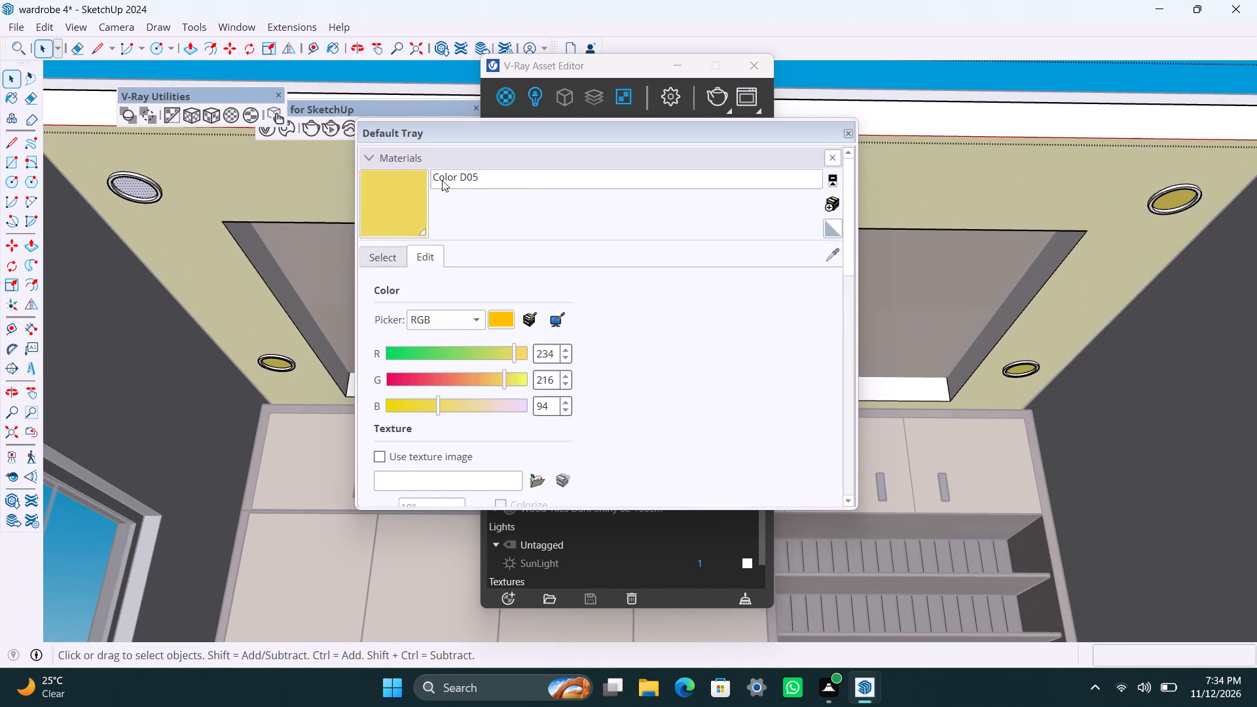
click(390, 197)
click(138, 206)
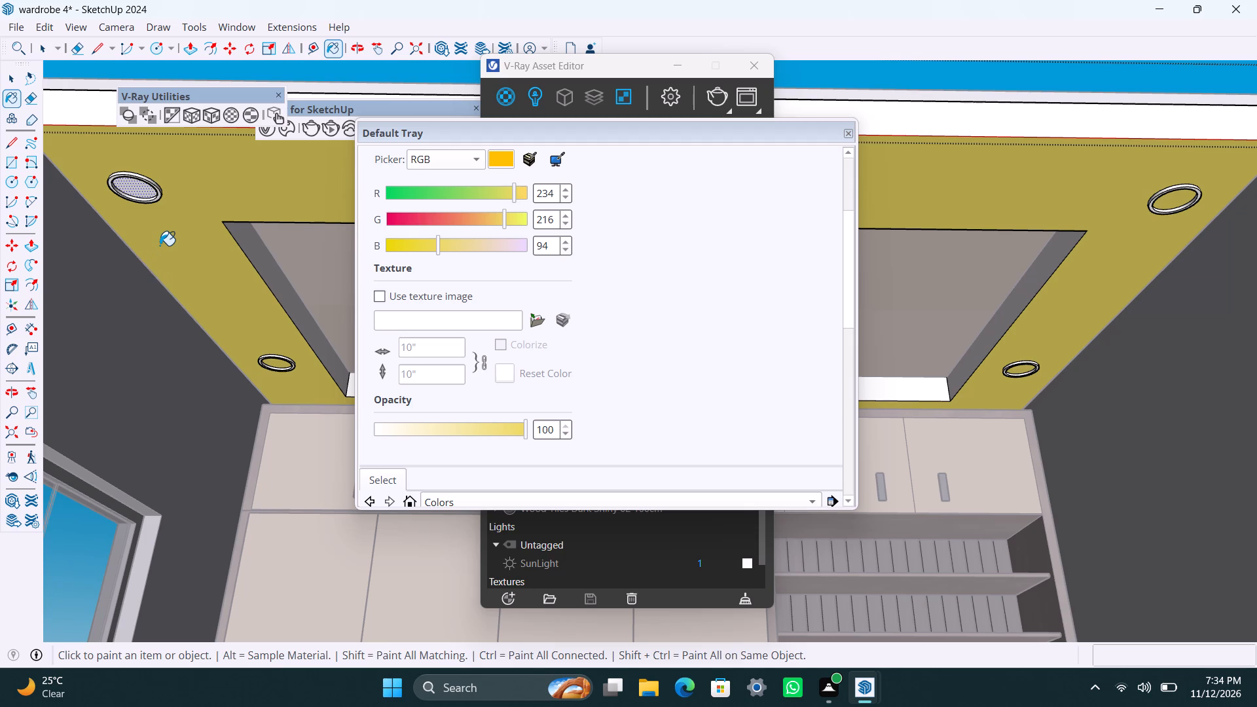
key(ctrl+z)
scroll(148, 221, up, 7)
click(128, 175)
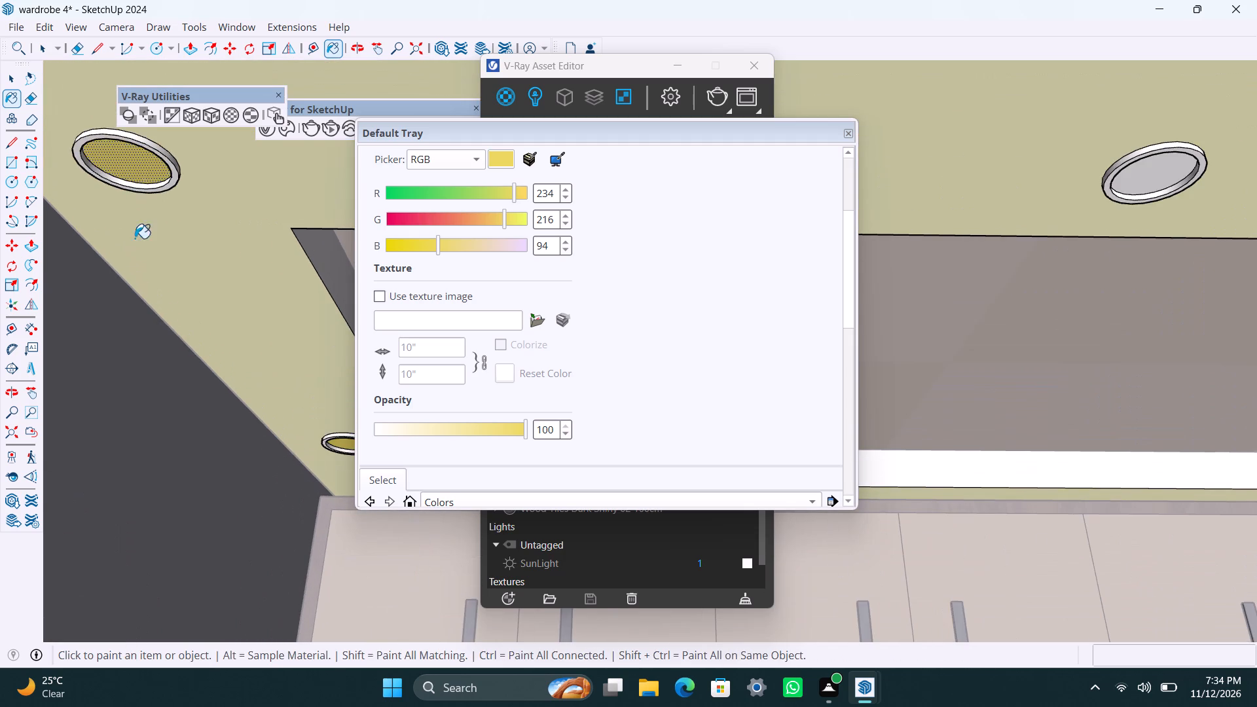
Paint the front-middle downlight's lens face with yellow Color D05, undoing a stray paint on its inner rim.
scroll(125, 277, down, 18)
shift+middle_drag(177, 362, 49, 366)
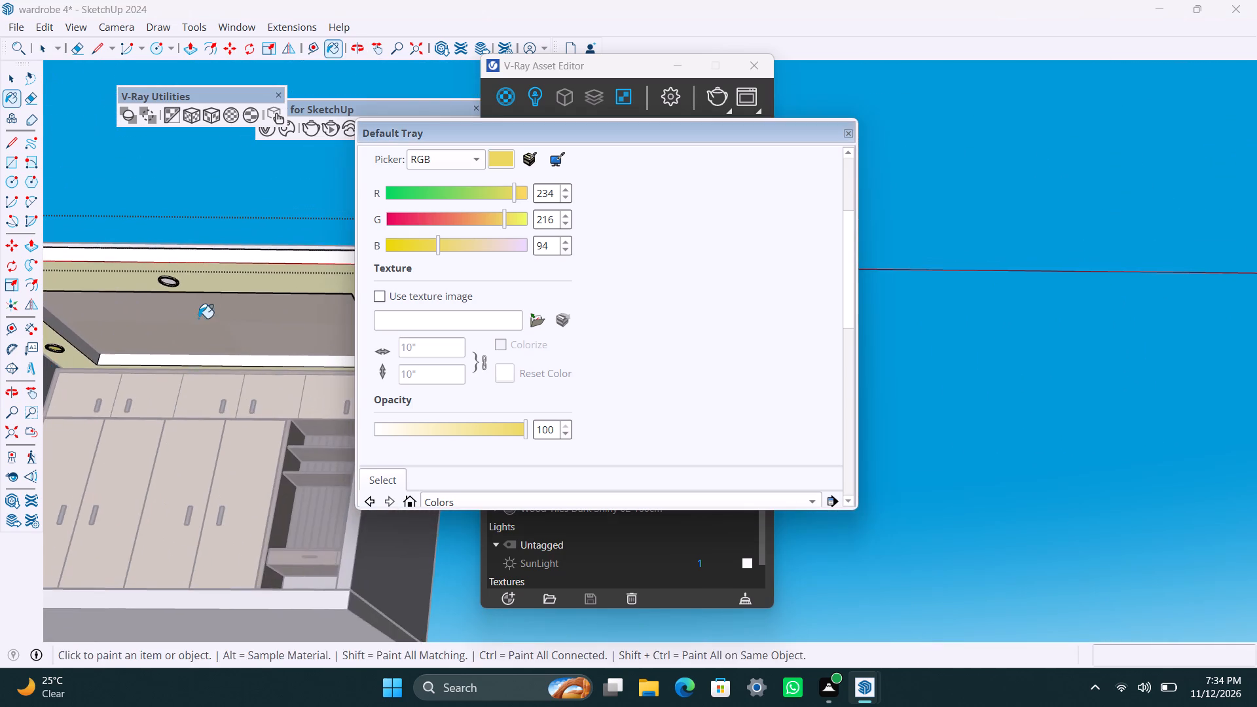
scroll(198, 316, up, 13)
key(space)
click(158, 274)
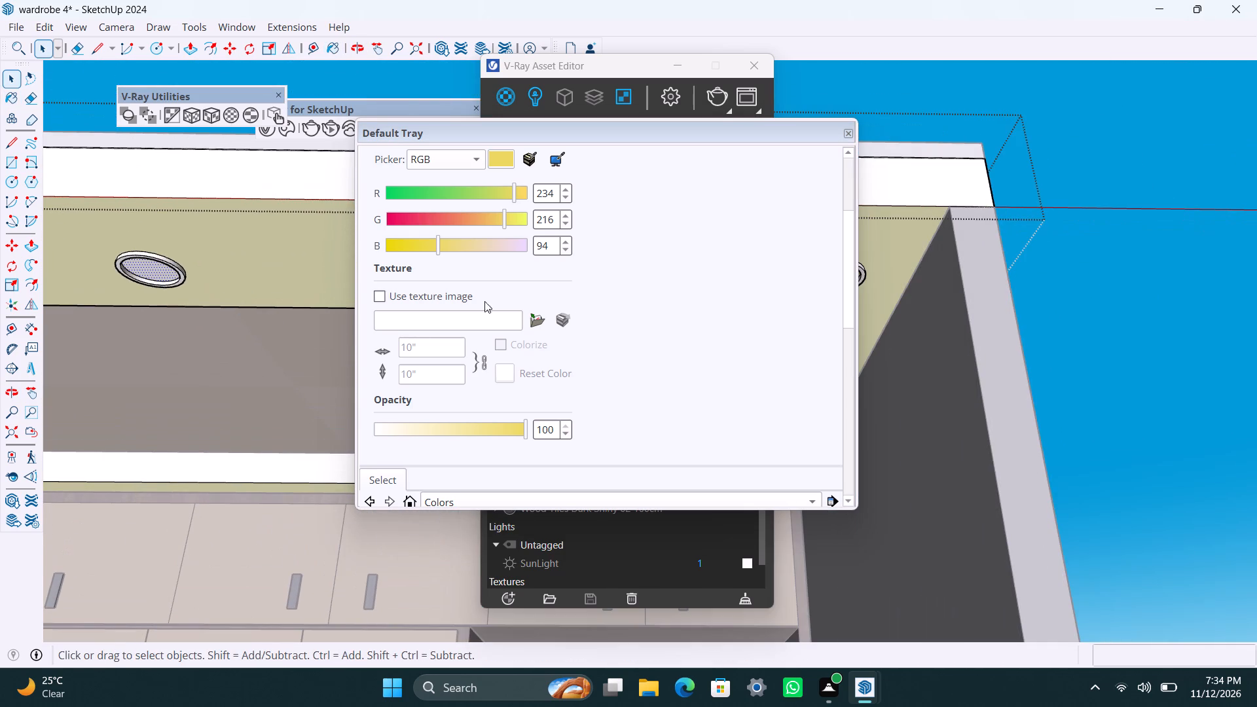
scroll(534, 288, up, 4)
drag(393, 211, 388, 211)
click(137, 279)
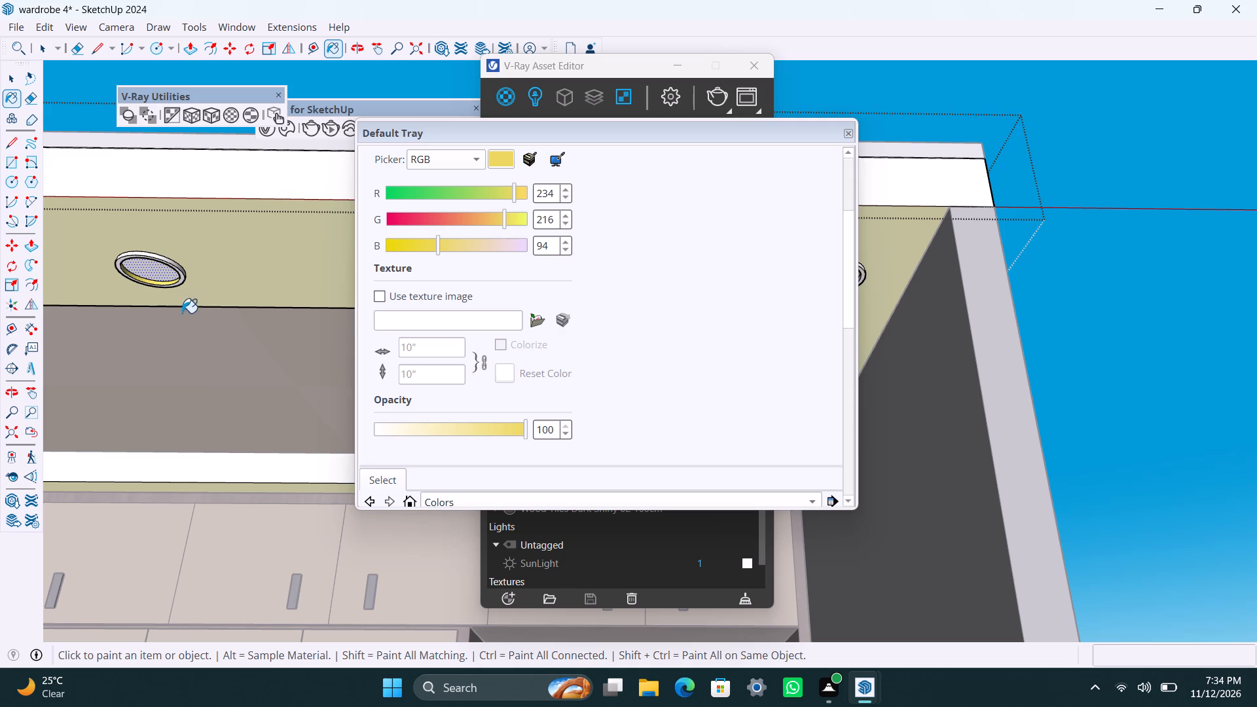
key(ctrl+z)
scroll(154, 283, up, 3)
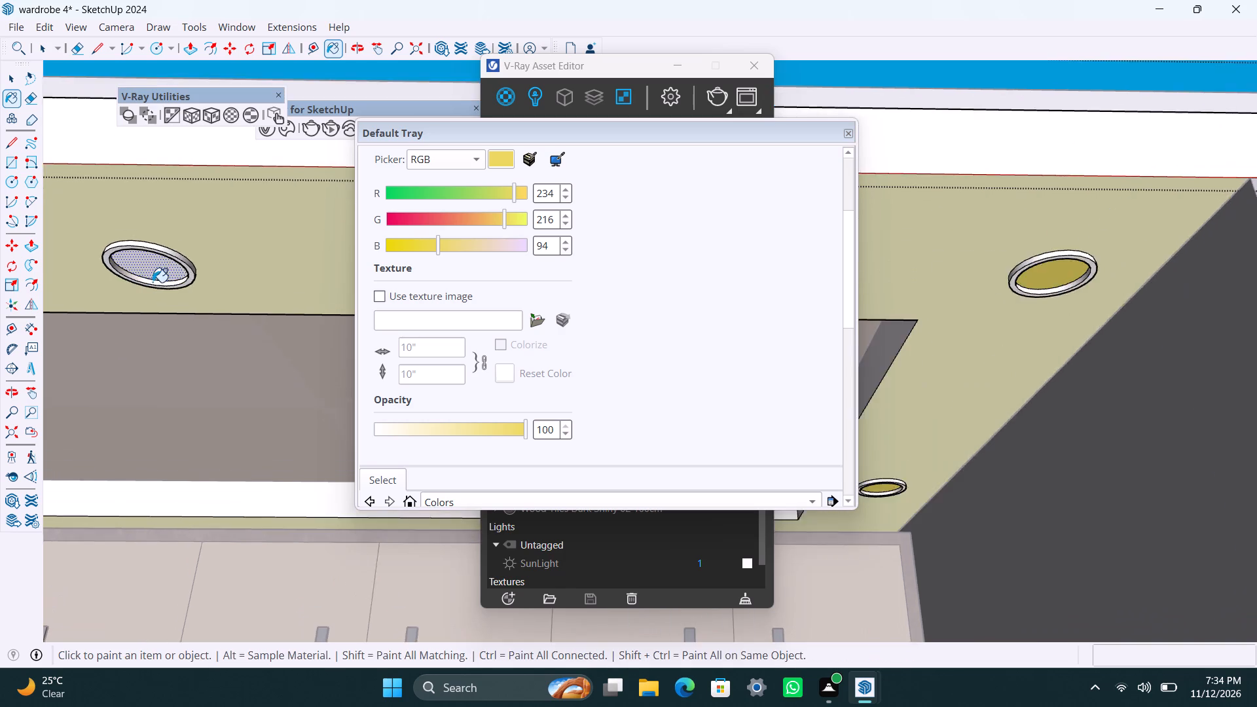
scroll(153, 282, up, 3)
click(149, 261)
scroll(158, 293, up, 10)
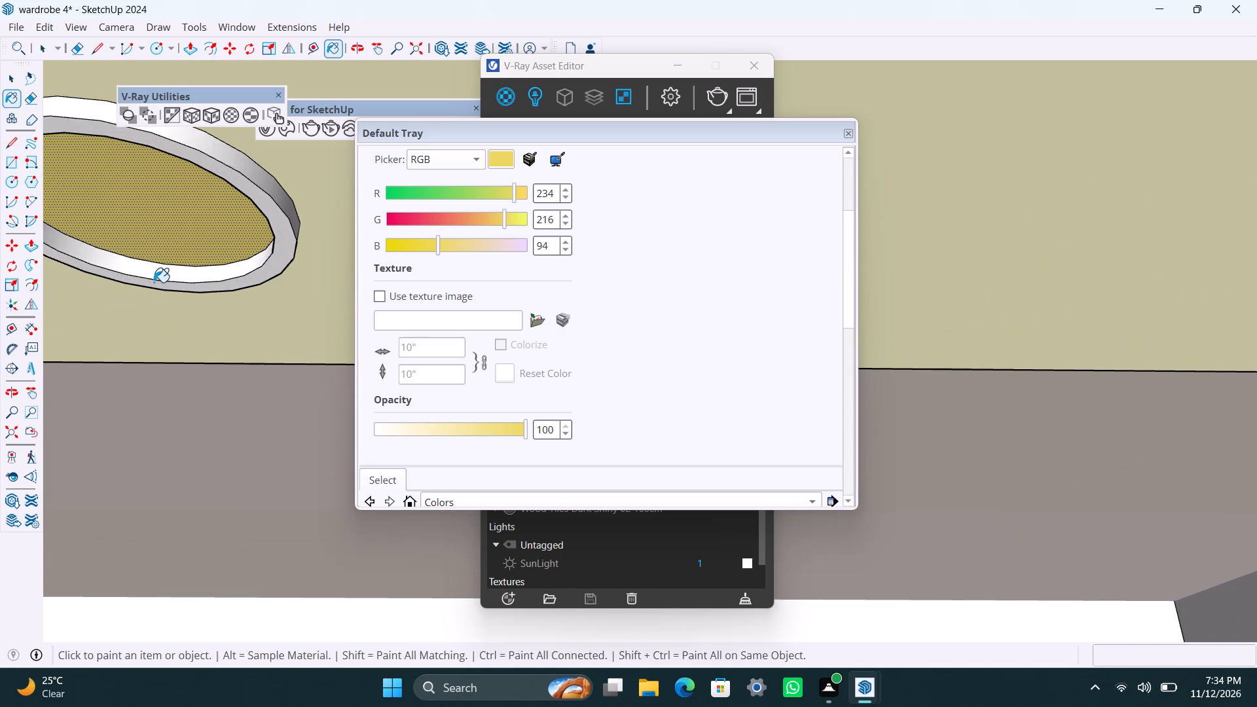
Paint the inner rim face of the front-middle downlight with yellow Color D05.
click(154, 278)
scroll(151, 272, down, 10)
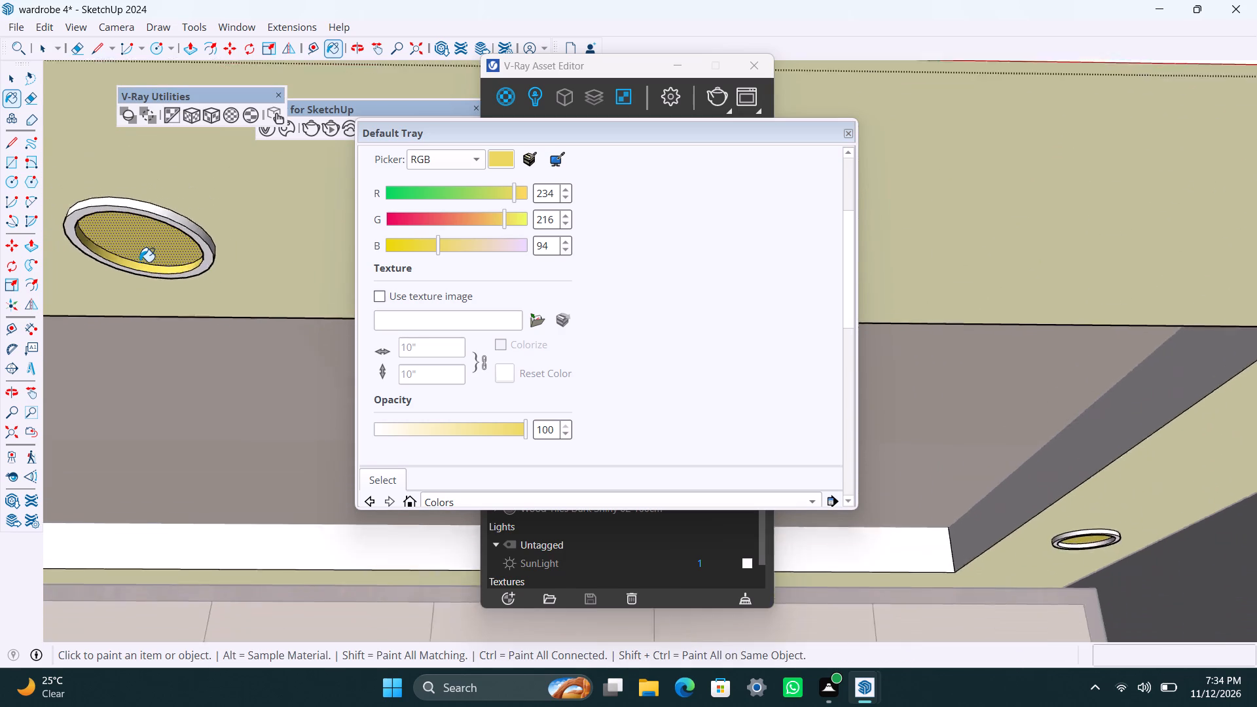
scroll(139, 262, down, 16)
scroll(133, 336, down, 5)
Paint the inner rim face of the front-left downlight with yellow Color D05.
middle_drag(128, 347, 338, 427)
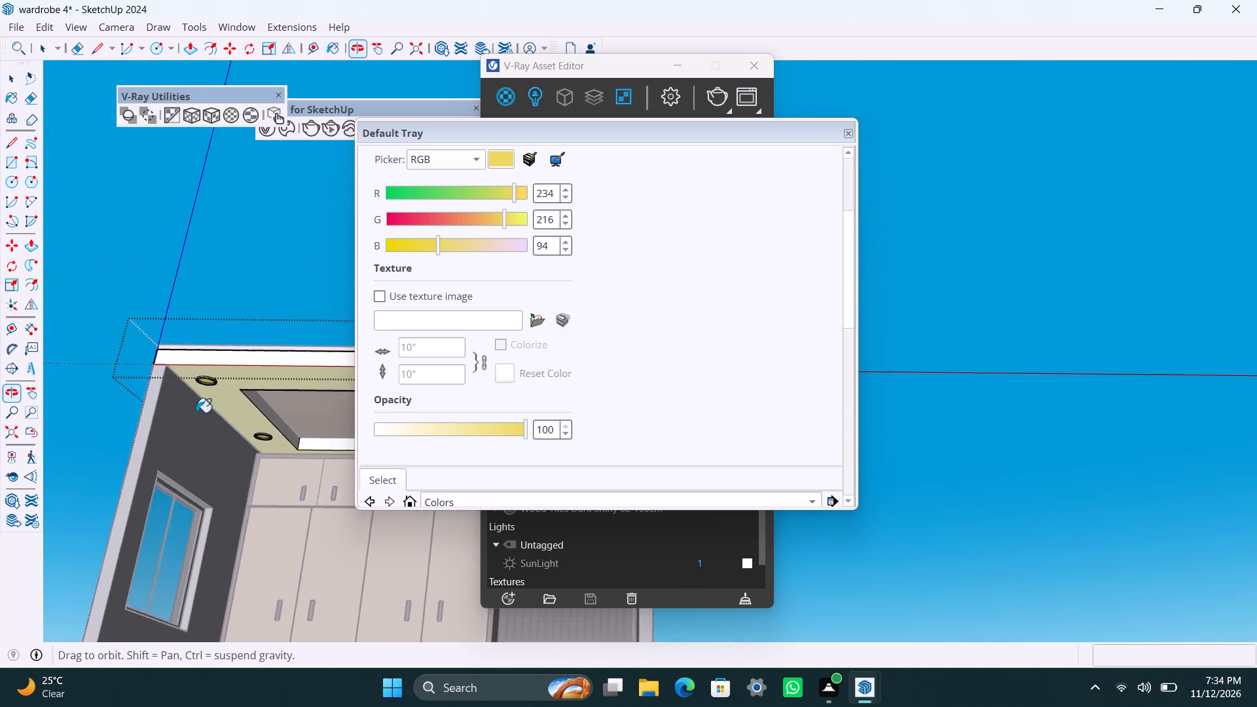
scroll(187, 378, up, 20)
scroll(187, 378, up, 10)
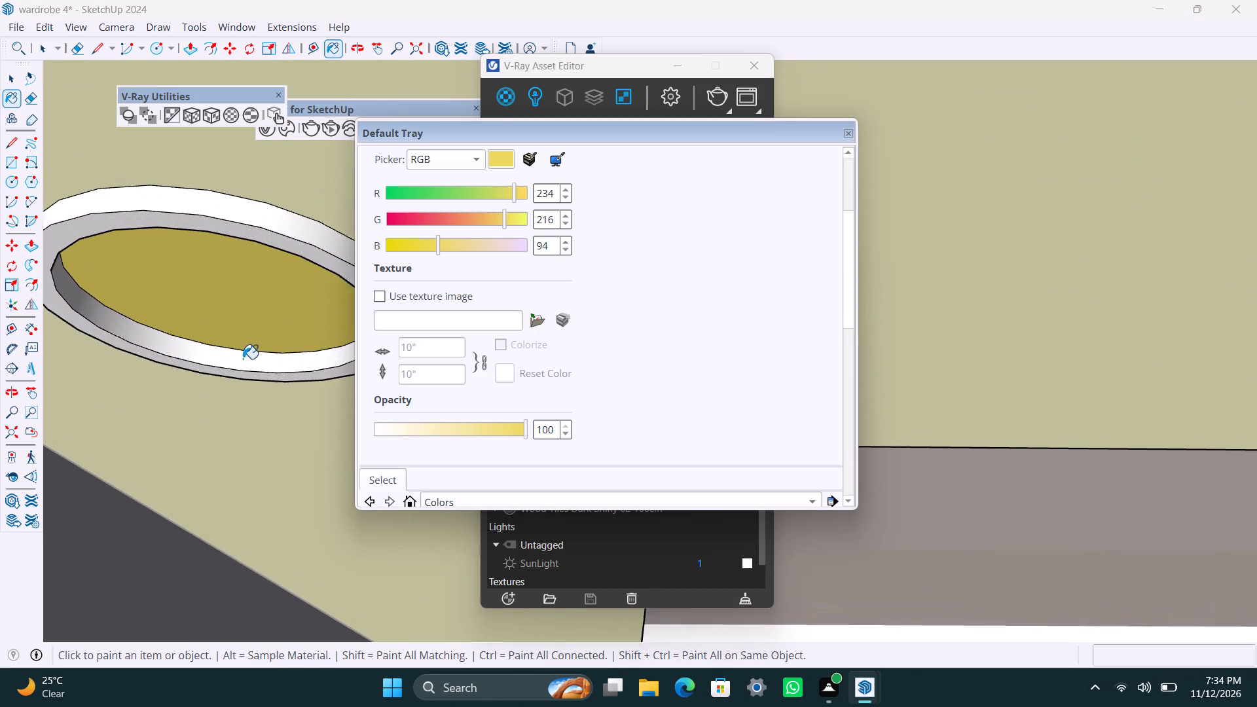
click(238, 363)
scroll(208, 389, down, 18)
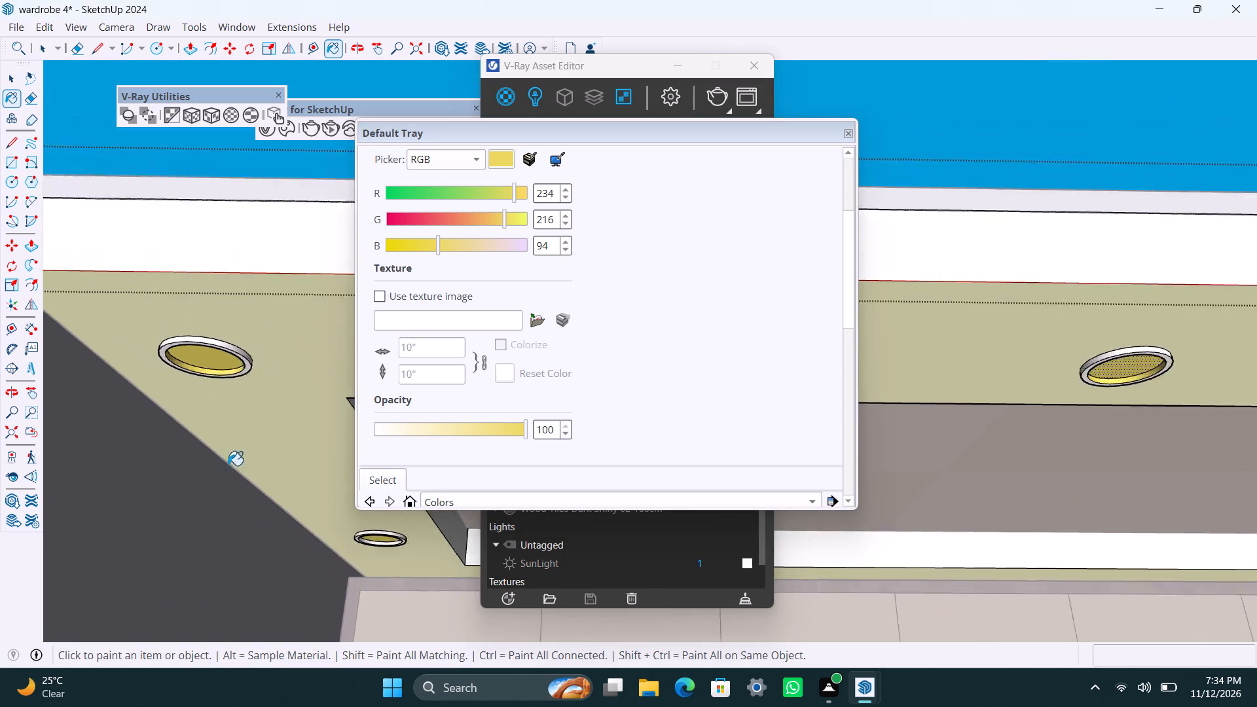
Paint the inner rim face of the left-hand downlight nearest the wardrobe with yellow Color D05.
scroll(228, 465, down, 1)
scroll(291, 560, up, 8)
middle_drag(355, 549, 194, 532)
scroll(205, 494, up, 7)
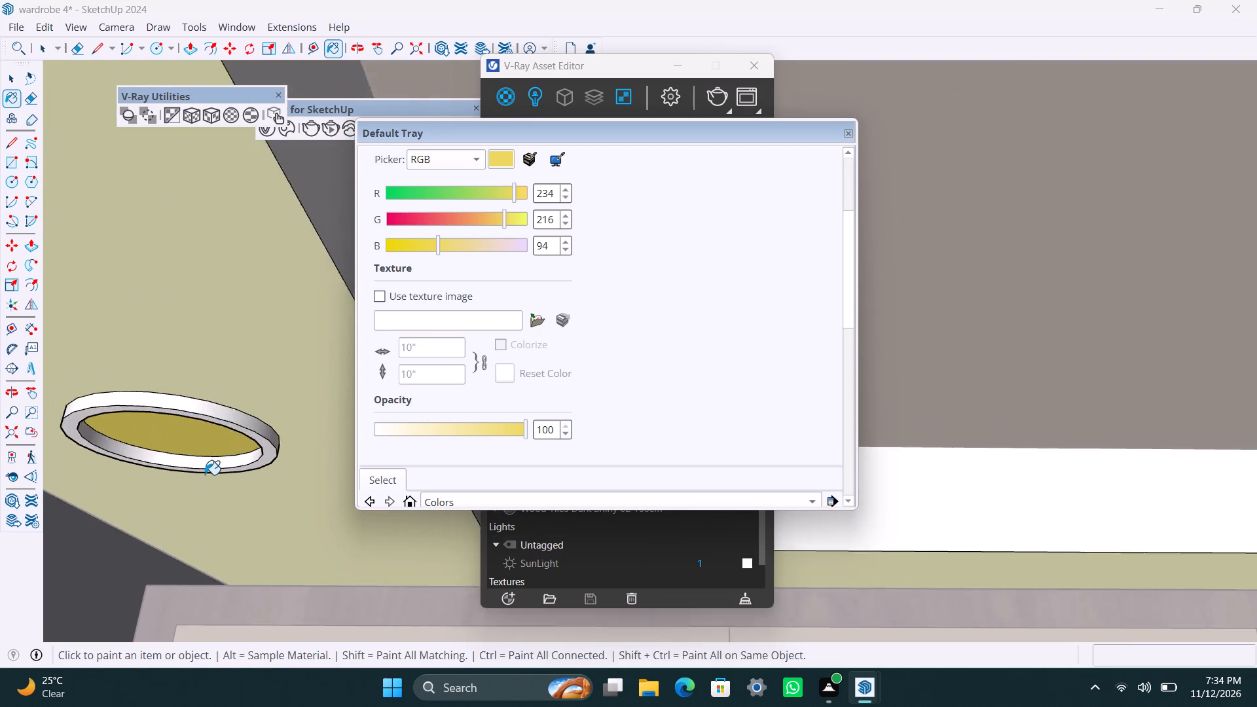
scroll(205, 475, up, 4)
click(200, 462)
scroll(166, 461, down, 6)
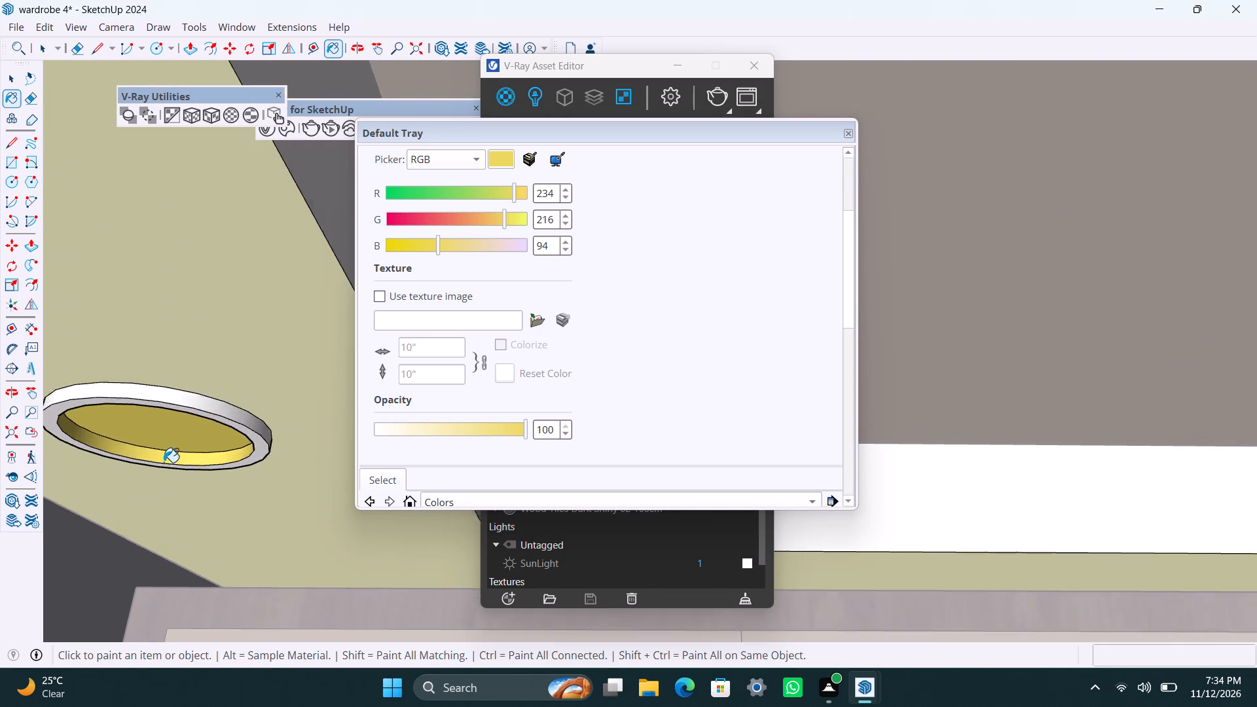
Select the inner rim face of the right-hand downlight nearest the wardrobe and paint it with yellow Color D05.
scroll(164, 462, down, 20)
scroll(164, 462, down, 6)
shift+middle_drag(247, 506, 63, 414)
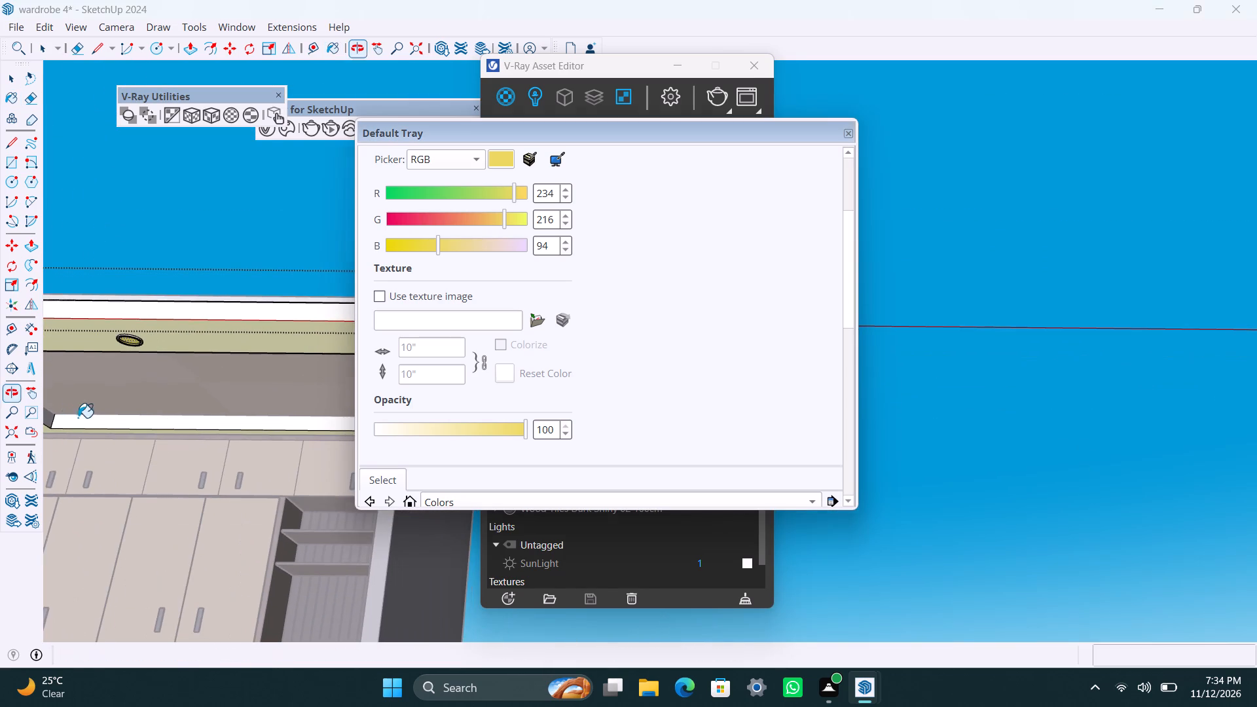
scroll(190, 433, down, 3)
middle_drag(189, 437, 92, 450)
scroll(123, 450, up, 4)
middle_drag(118, 478, 301, 490)
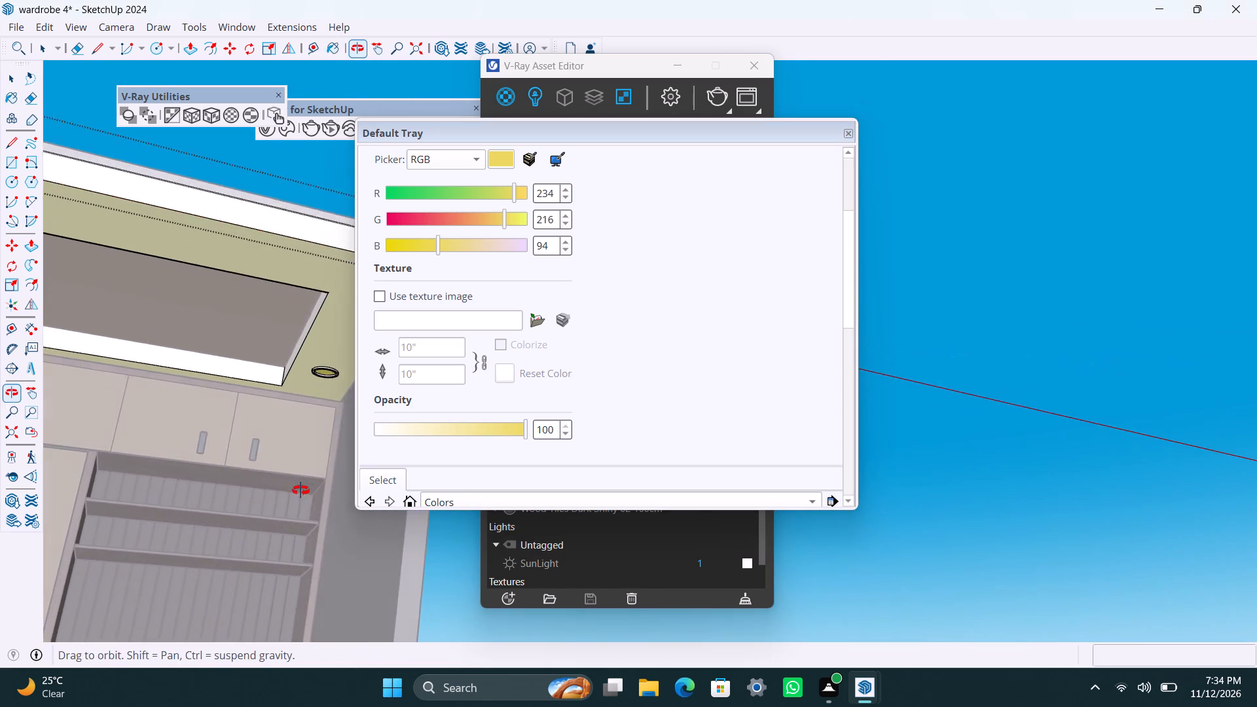
middle_drag(301, 490, 298, 489)
scroll(261, 443, up, 7)
shift+middle_drag(299, 397, 182, 434)
scroll(220, 401, up, 11)
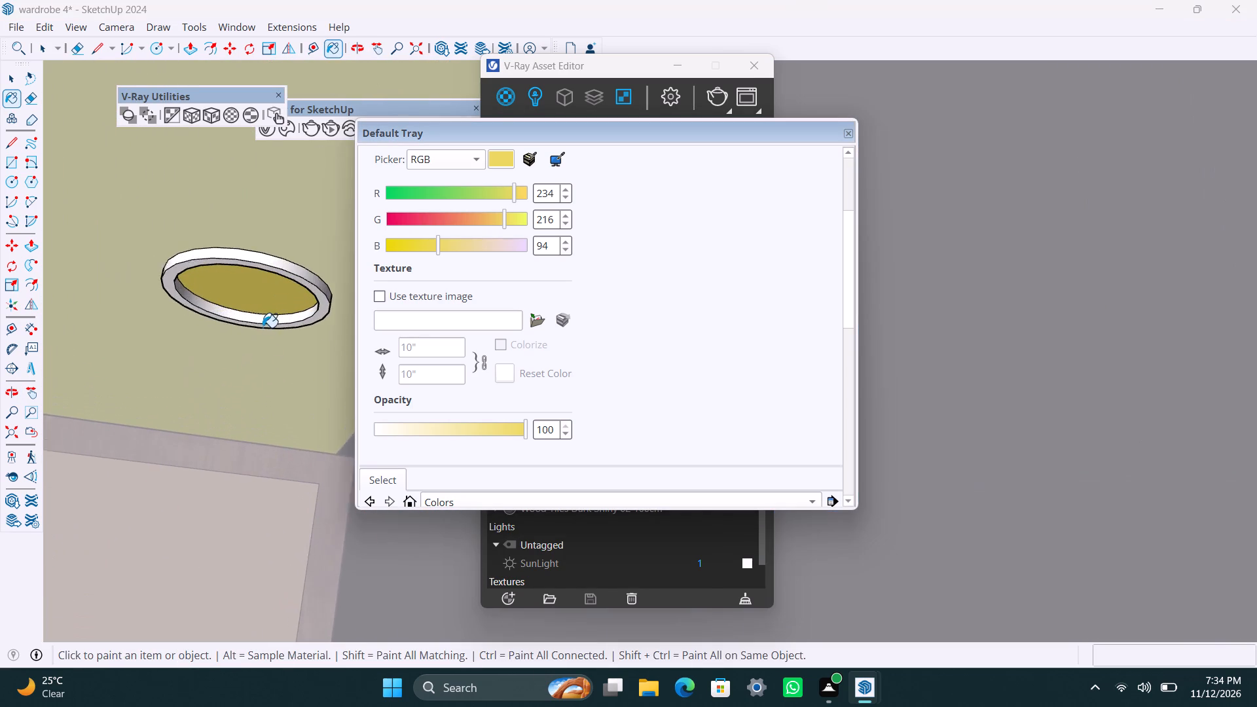
click(267, 321)
click(282, 325)
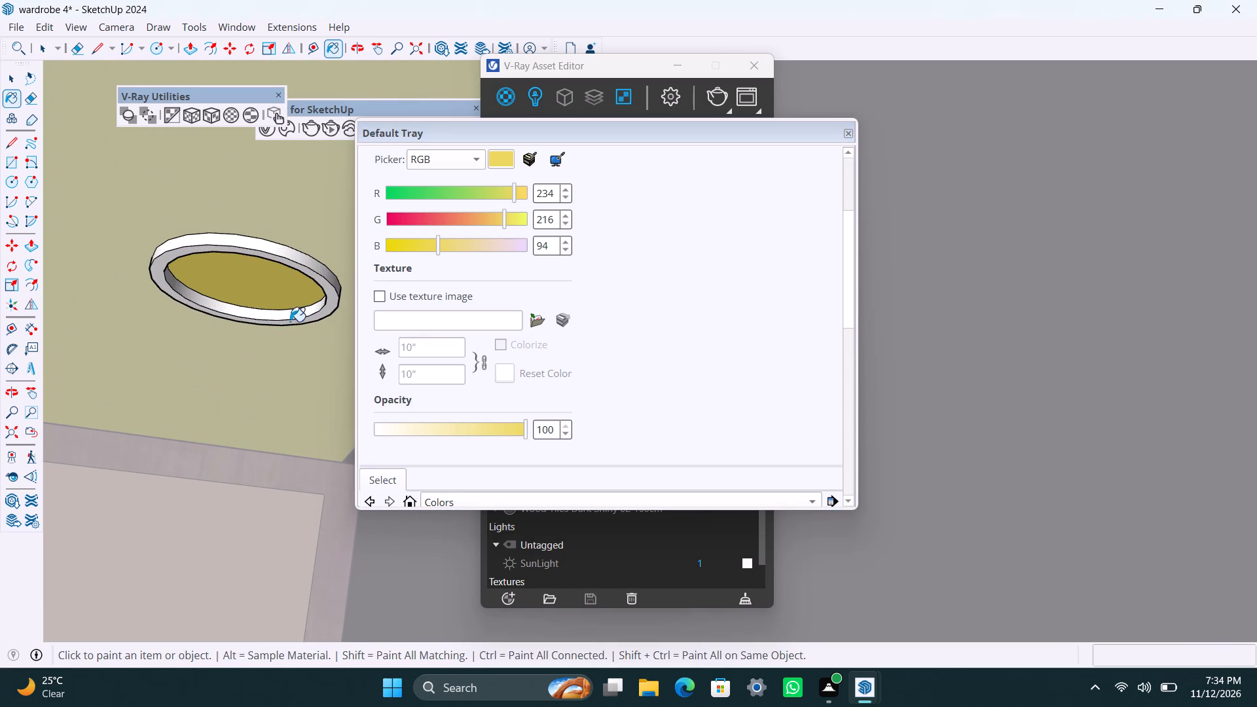
click(290, 319)
scroll(297, 319, up, 8)
click(297, 319)
key(space)
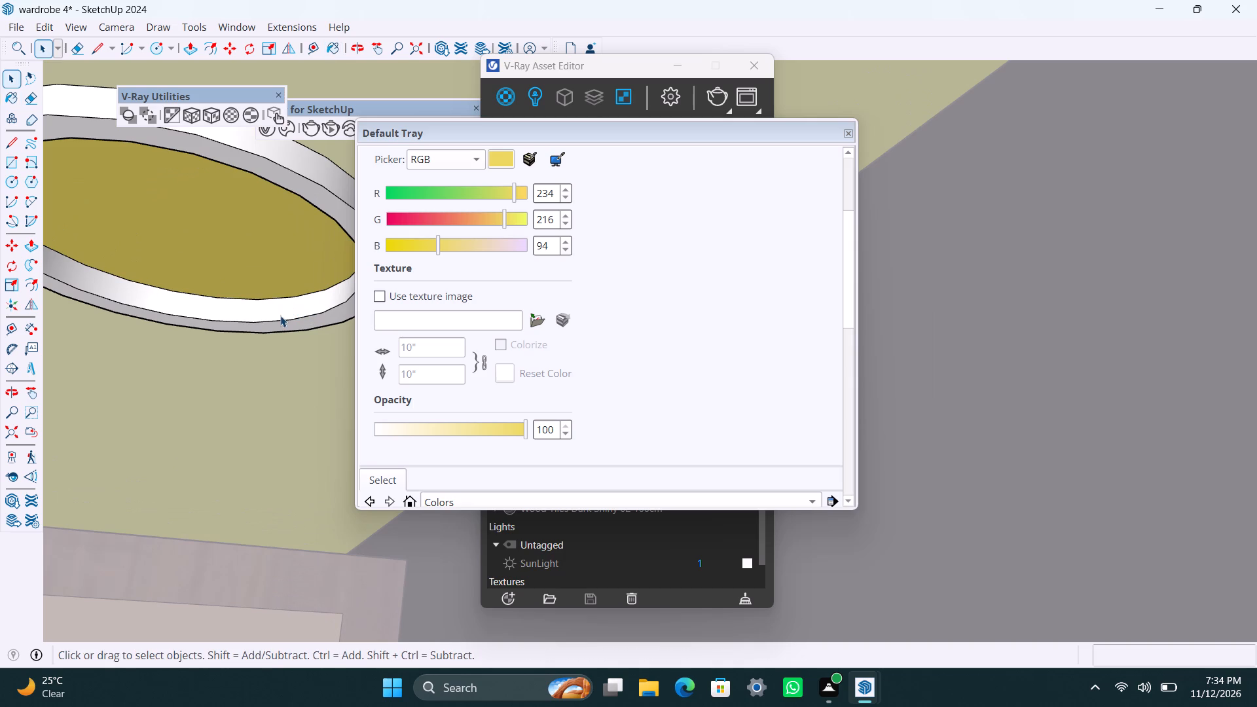
click(280, 316)
scroll(553, 264, up, 4)
click(407, 204)
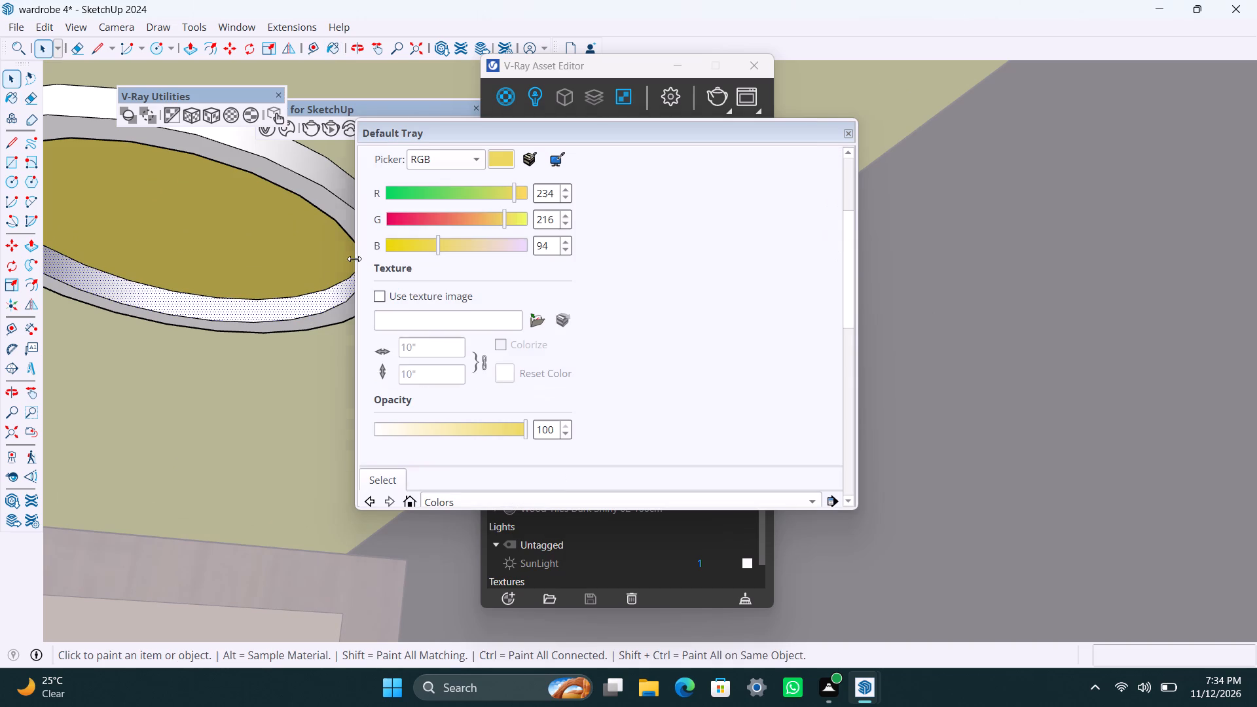
click(299, 310)
scroll(175, 293, down, 20)
scroll(175, 293, down, 1)
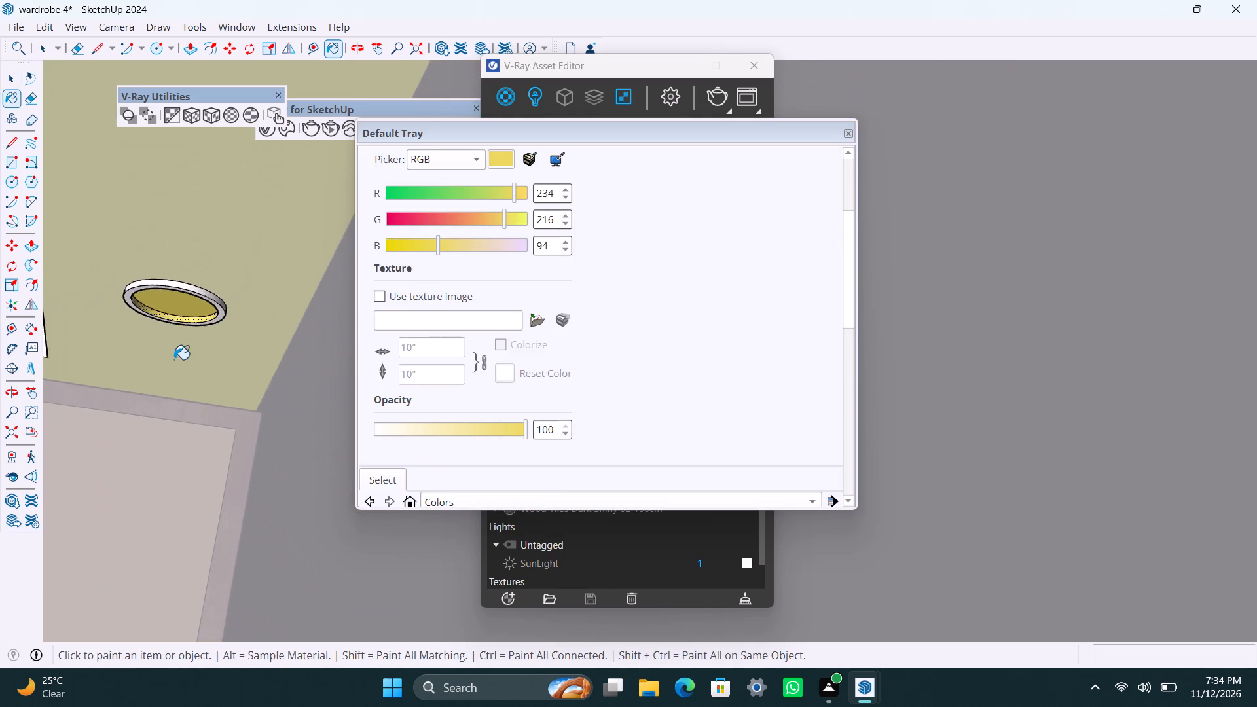
Paint the inner rim face of the front-right downlight with yellow Color D05.
scroll(174, 359, down, 6)
scroll(190, 224, up, 5)
shift+middle_drag(204, 193, 204, 274)
scroll(204, 263, up, 4)
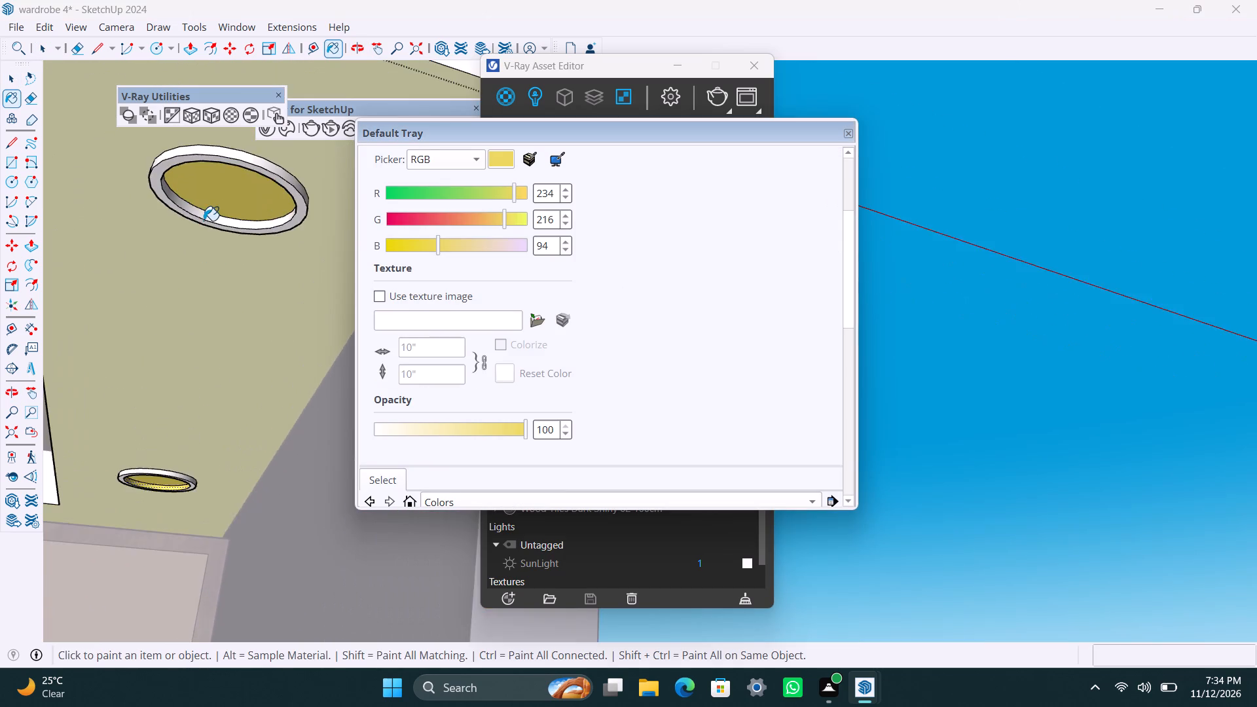
scroll(204, 221, up, 7)
click(230, 219)
scroll(181, 363, down, 11)
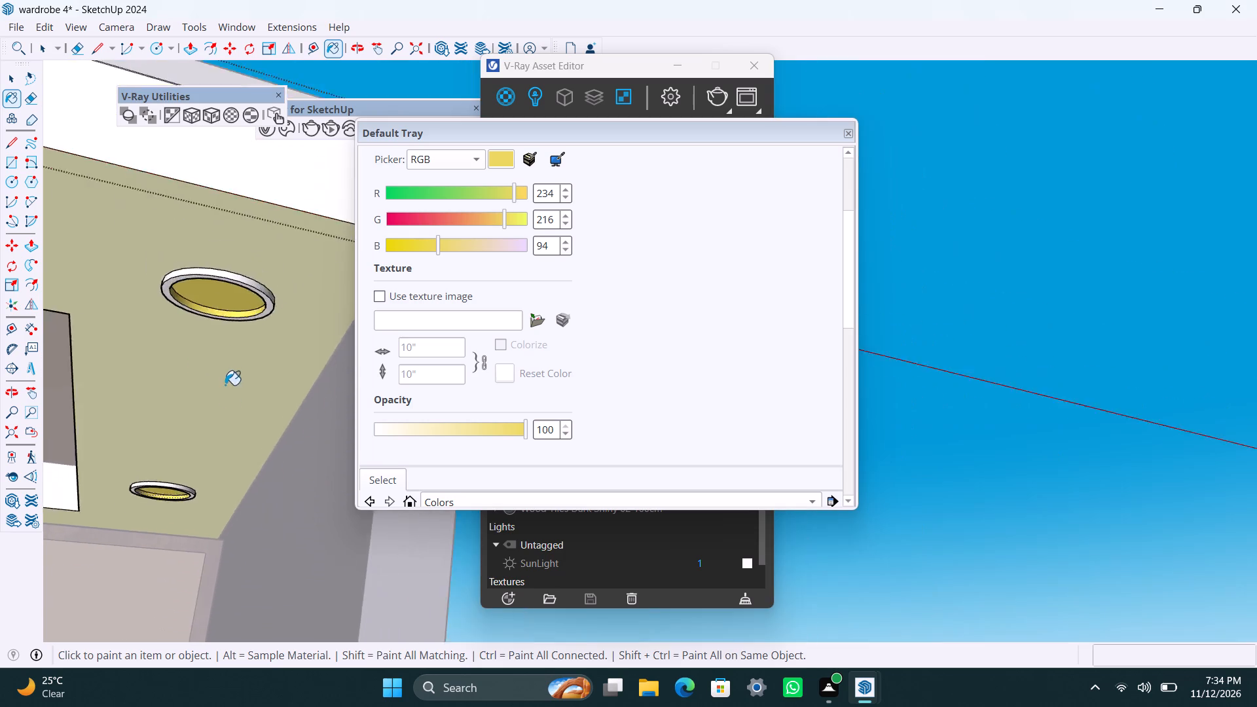
Save the wardrobe 4 model.
scroll(225, 385, down, 19)
middle_drag(245, 468, 48, 539)
scroll(97, 507, down, 4)
middle_drag(135, 508, 153, 510)
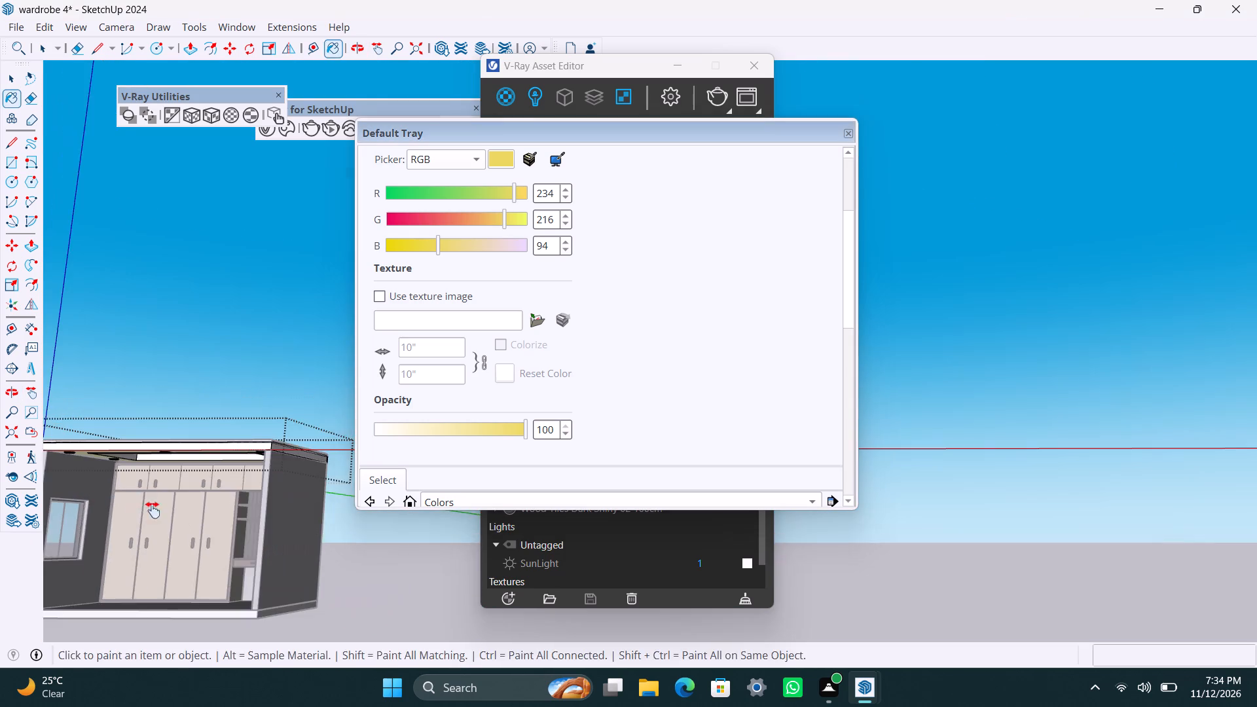
middle_drag(153, 510, 219, 515)
key(ctrl+s)
Open the ceiling group for editing and paint the recess's left side face with cream Color D01.
key(space)
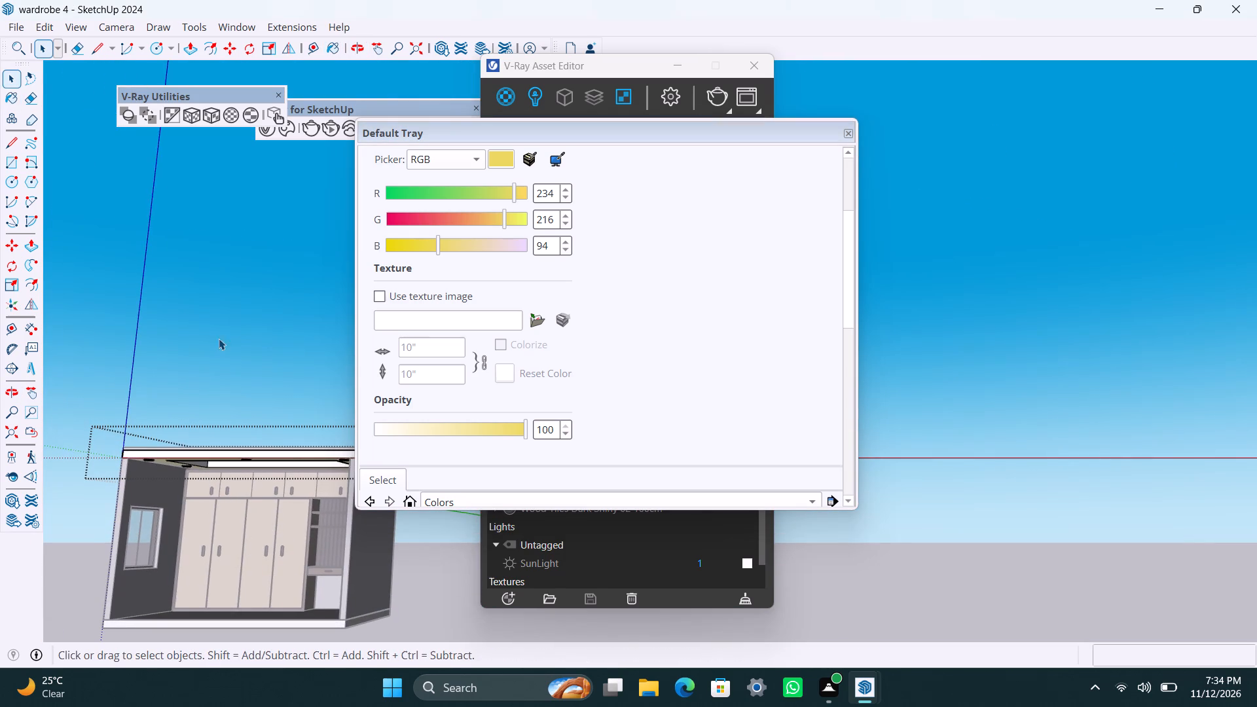
click(219, 338)
scroll(217, 505, up, 8)
shift+middle_drag(234, 445, 229, 367)
scroll(228, 365, up, 4)
middle_drag(175, 365, 186, 352)
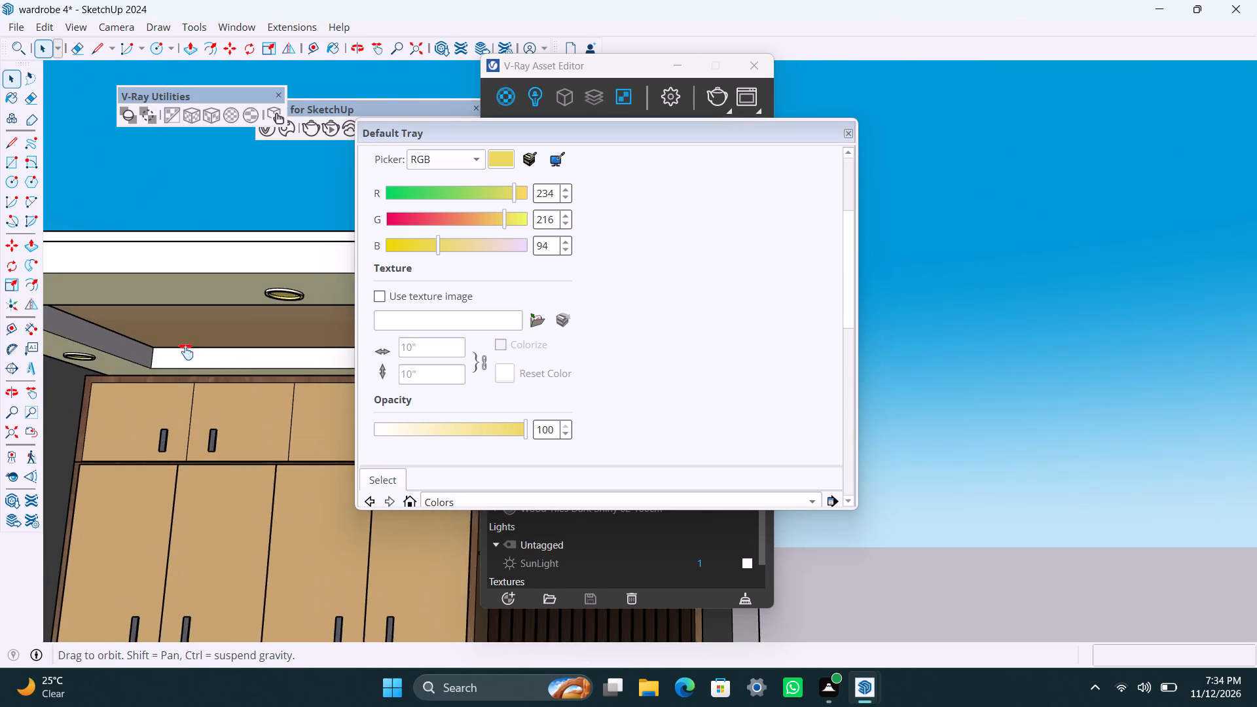
middle_drag(186, 352, 217, 351)
scroll(181, 338, up, 3)
click(162, 329)
click(162, 329)
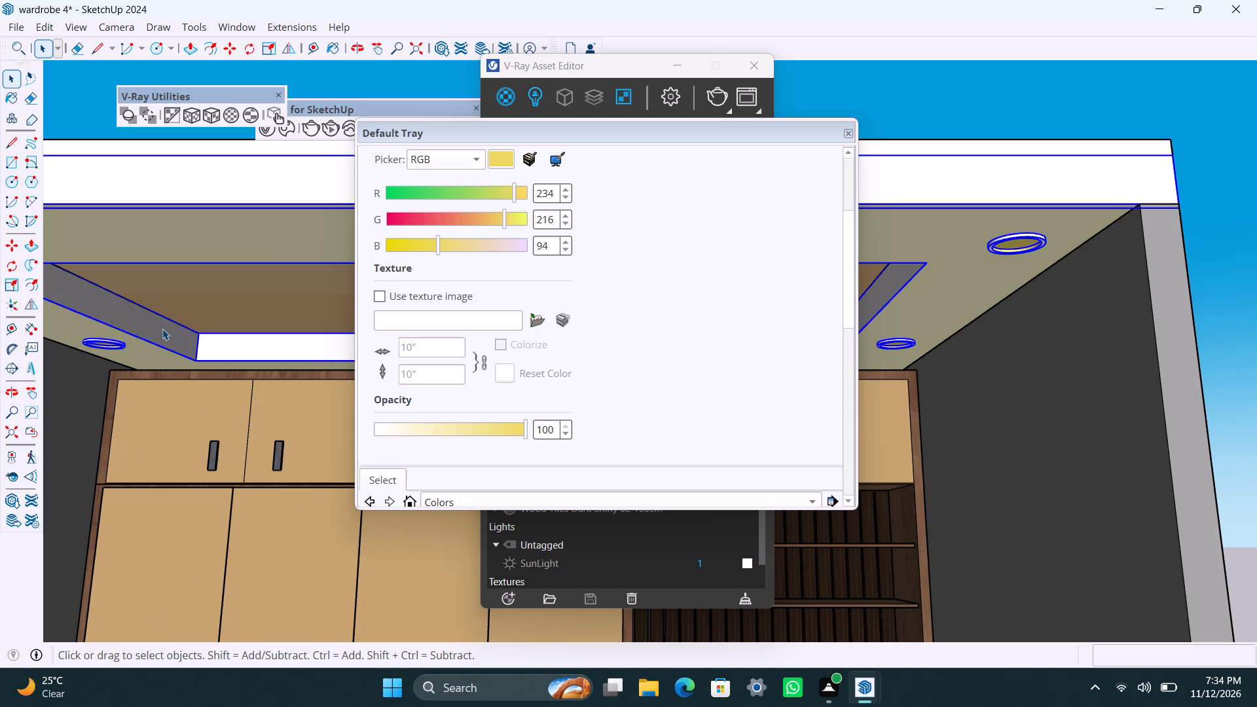
double_click(162, 329)
click(162, 328)
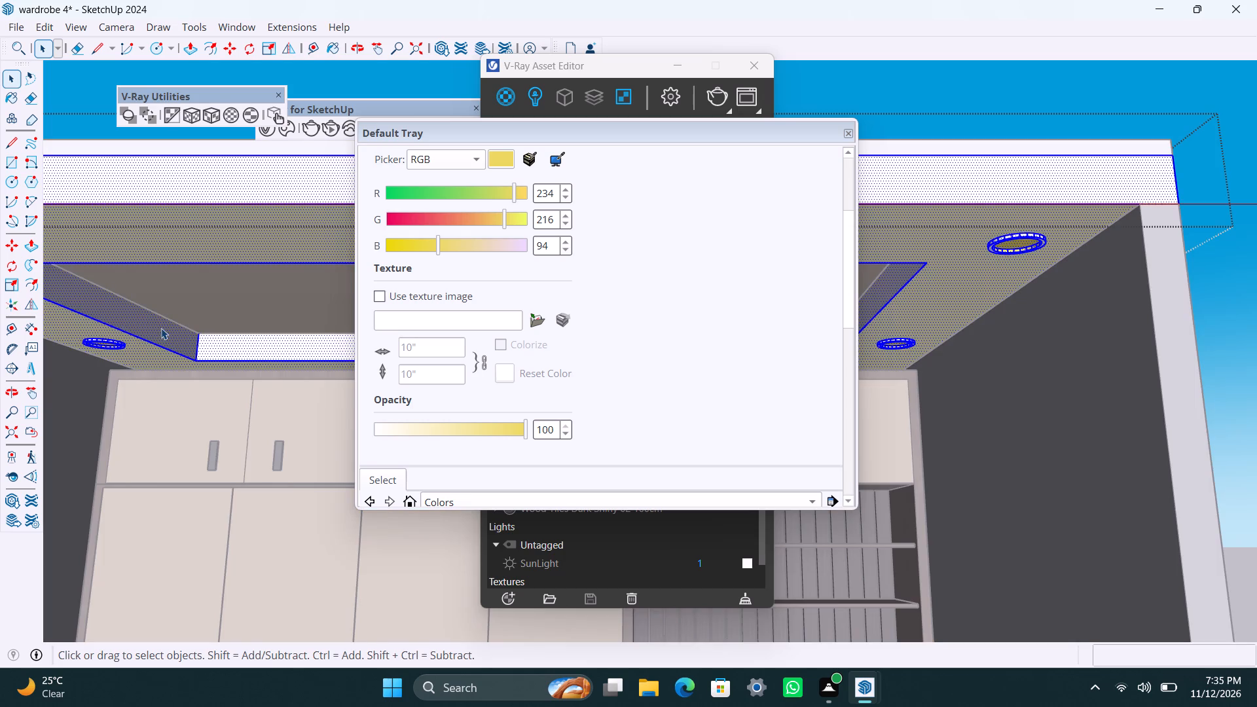
click(161, 328)
click(161, 331)
click(168, 340)
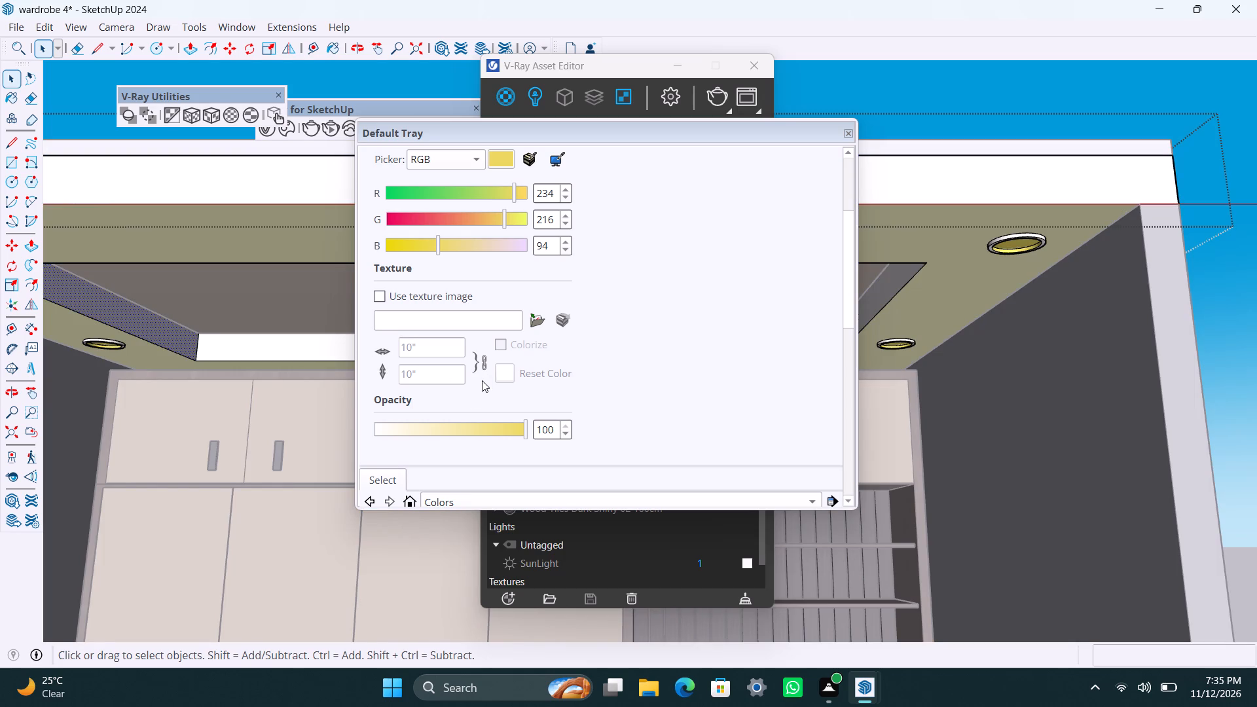
scroll(457, 403, up, 8)
scroll(457, 384, down, 9)
scroll(540, 393, up, 3)
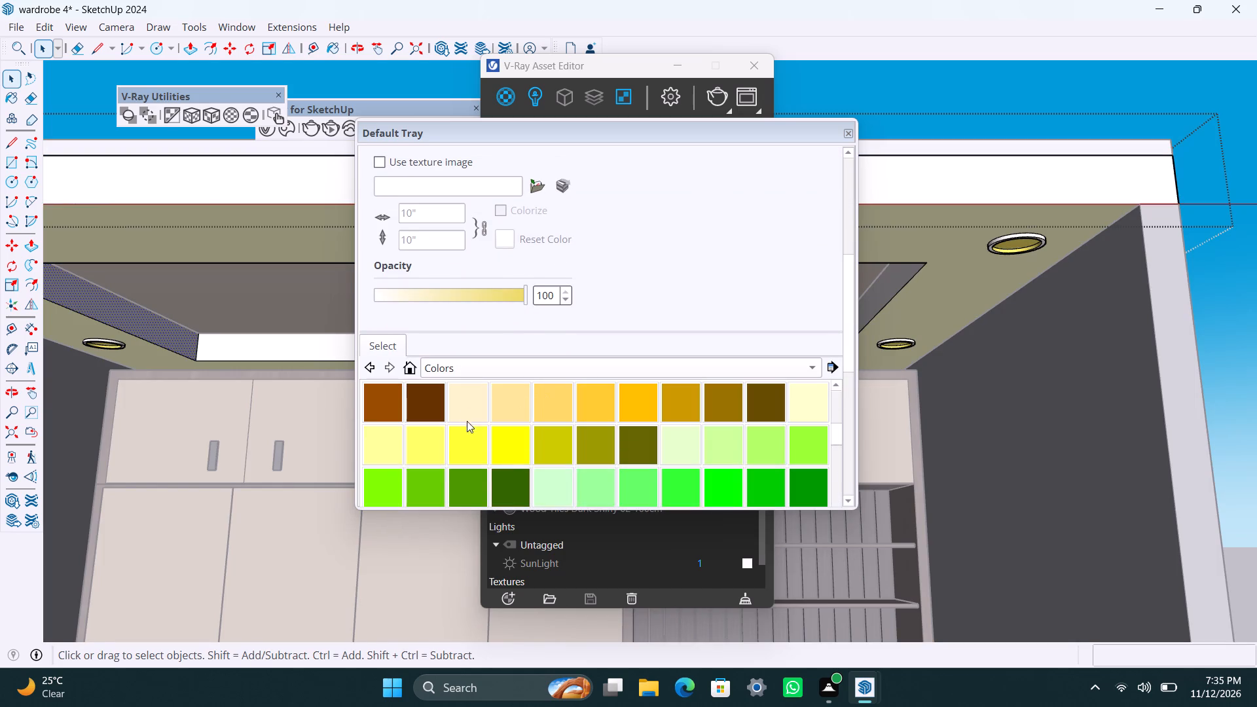
click(462, 407)
click(181, 337)
Paint the ceiling's underside and the recess's side face nearest the wardrobe with cream Color D01.
click(228, 363)
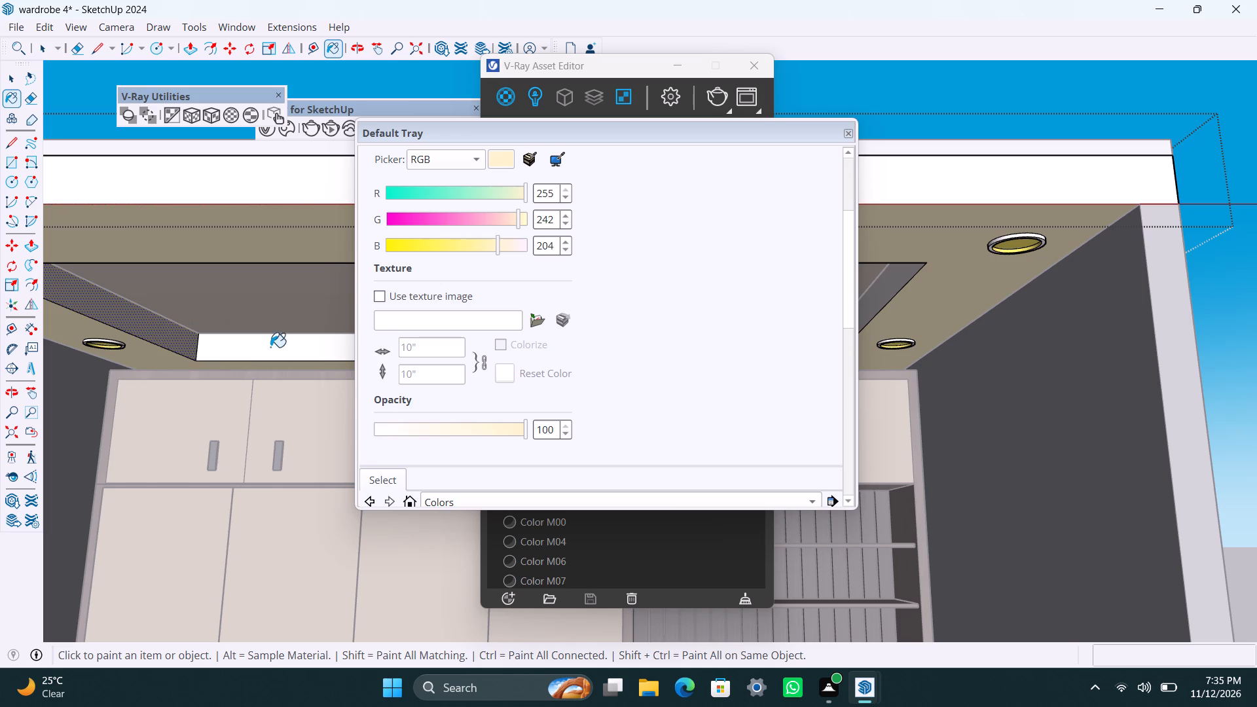
click(251, 352)
scroll(209, 373, down, 3)
key(space)
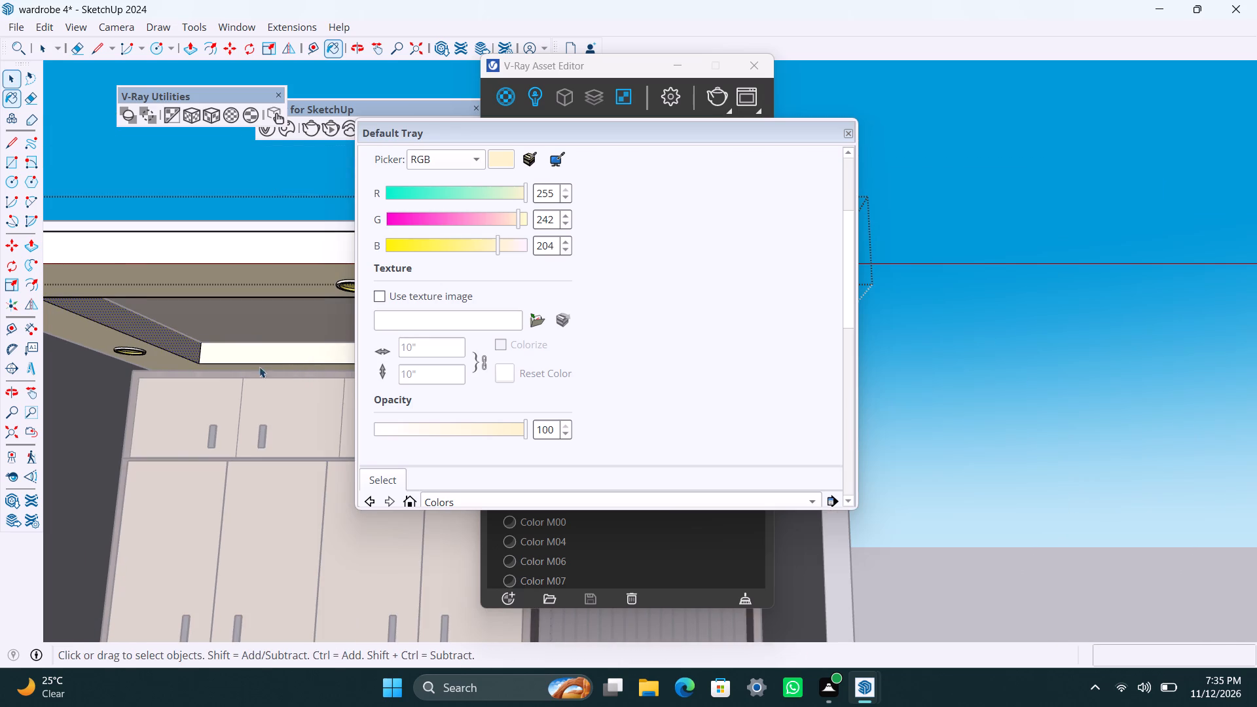
scroll(253, 360, up, 3)
click(253, 360)
scroll(462, 391, up, 7)
click(406, 228)
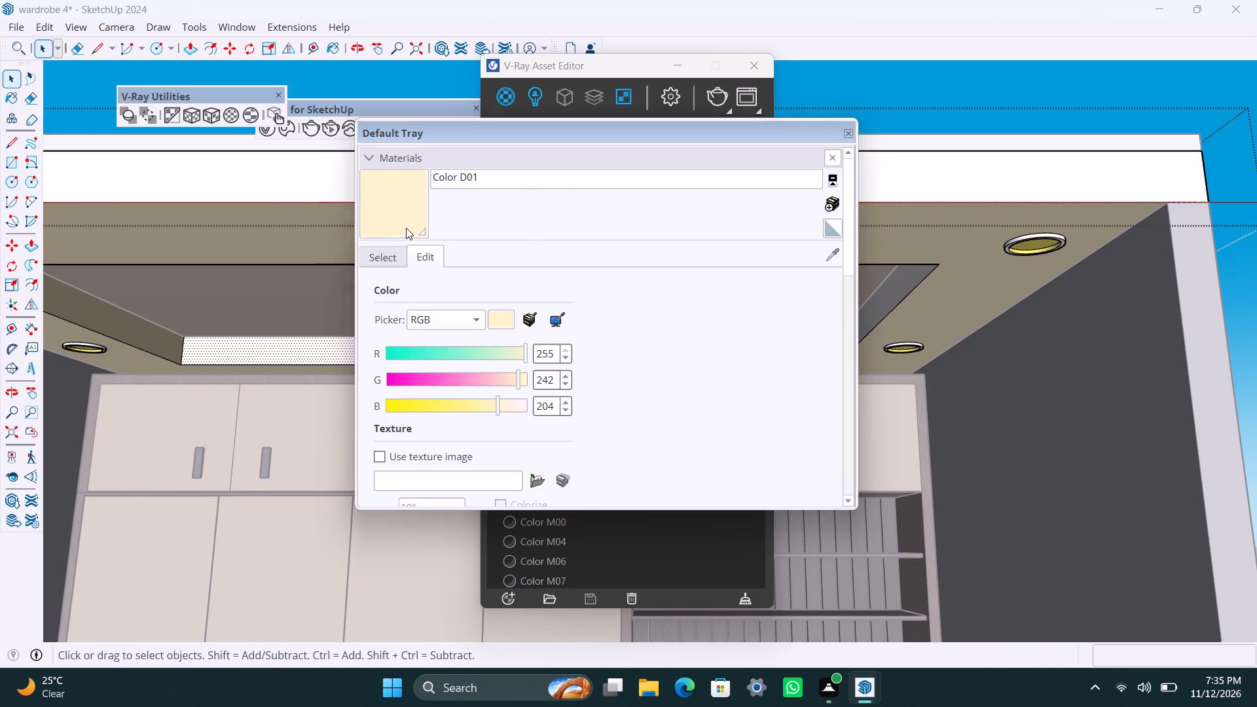
click(265, 360)
scroll(196, 349, down, 4)
scroll(236, 361, up, 8)
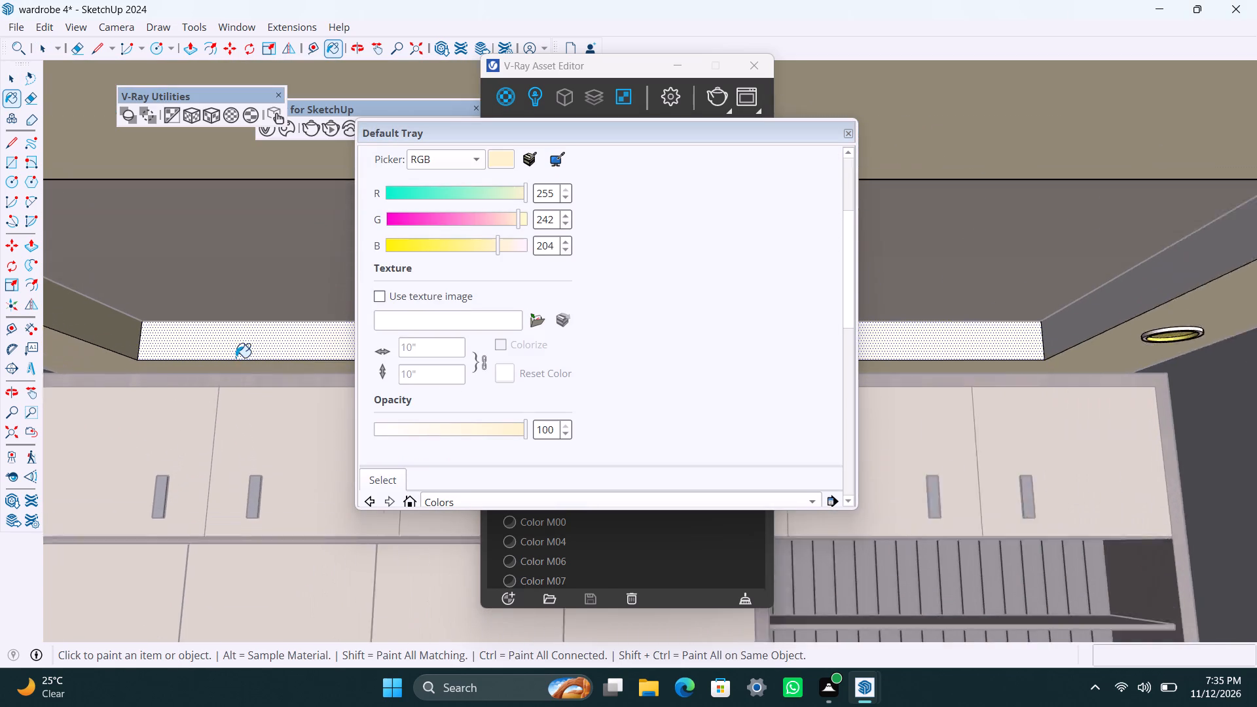
click(234, 355)
Select the recess's right side face and paint it with cream Color D01.
scroll(276, 344, up, 2)
middle_drag(291, 390, 119, 397)
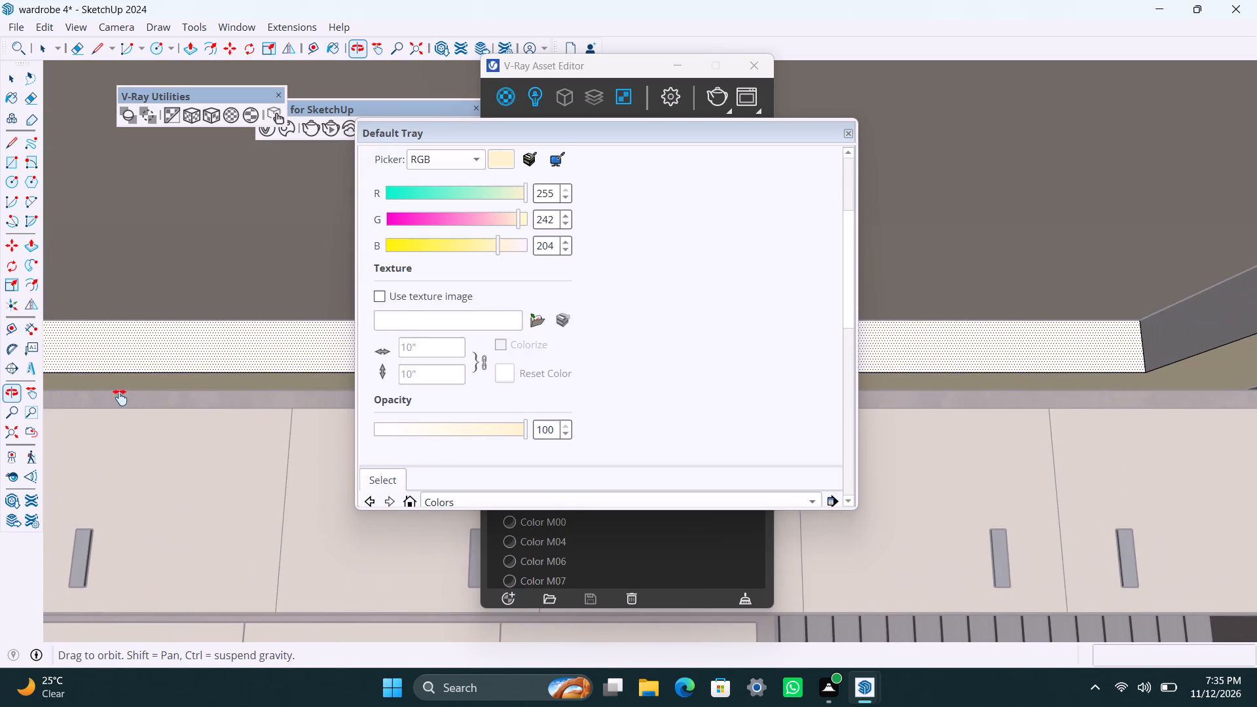
key(space)
click(1197, 344)
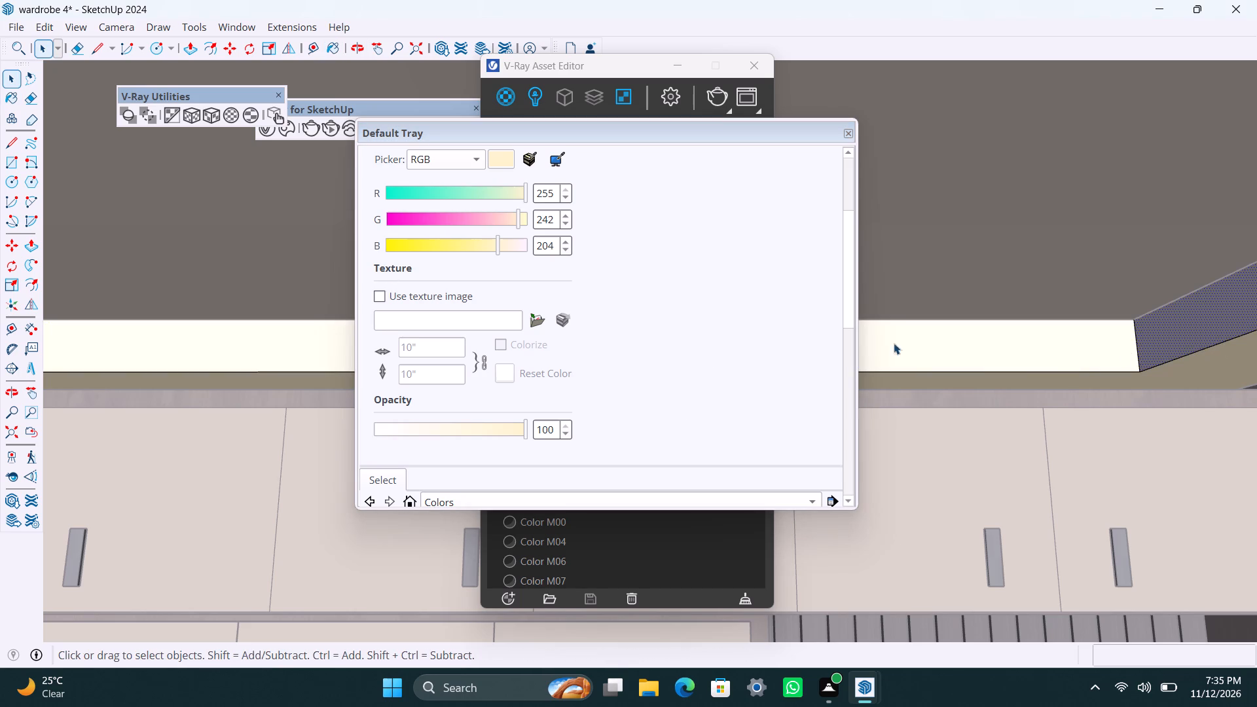
scroll(500, 308, up, 4)
click(375, 192)
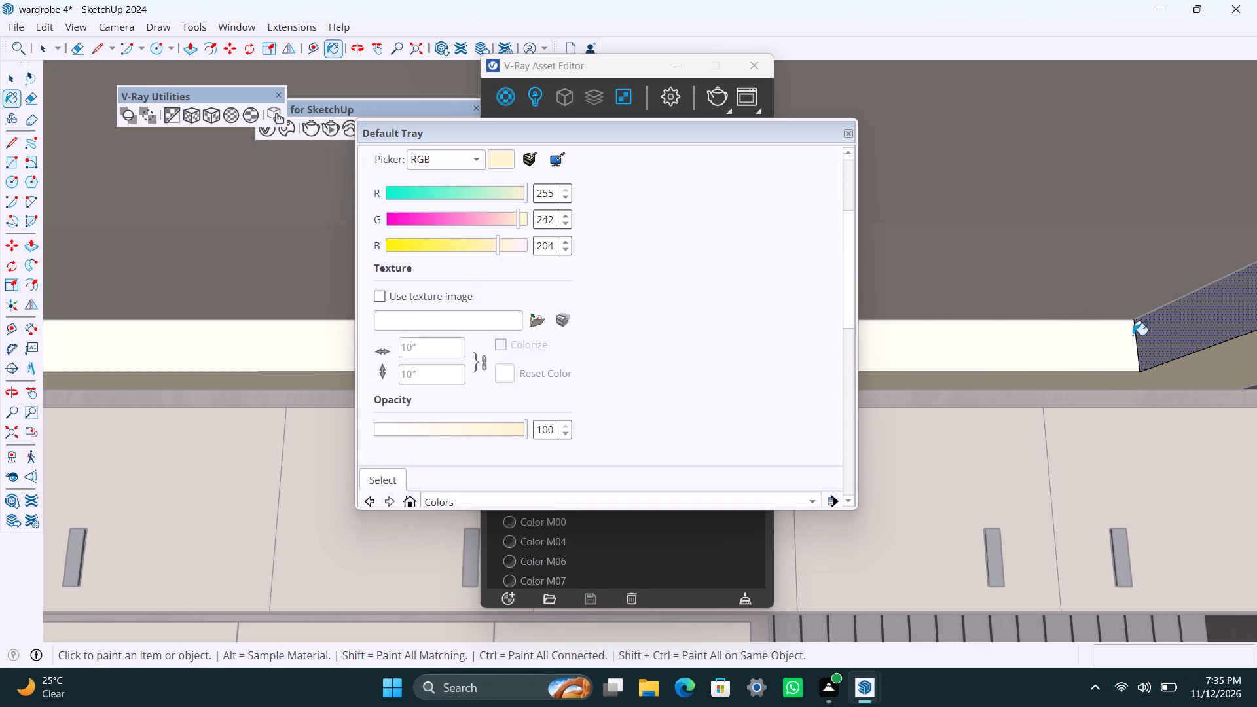
click(1152, 338)
key(space)
scroll(694, 413, down, 18)
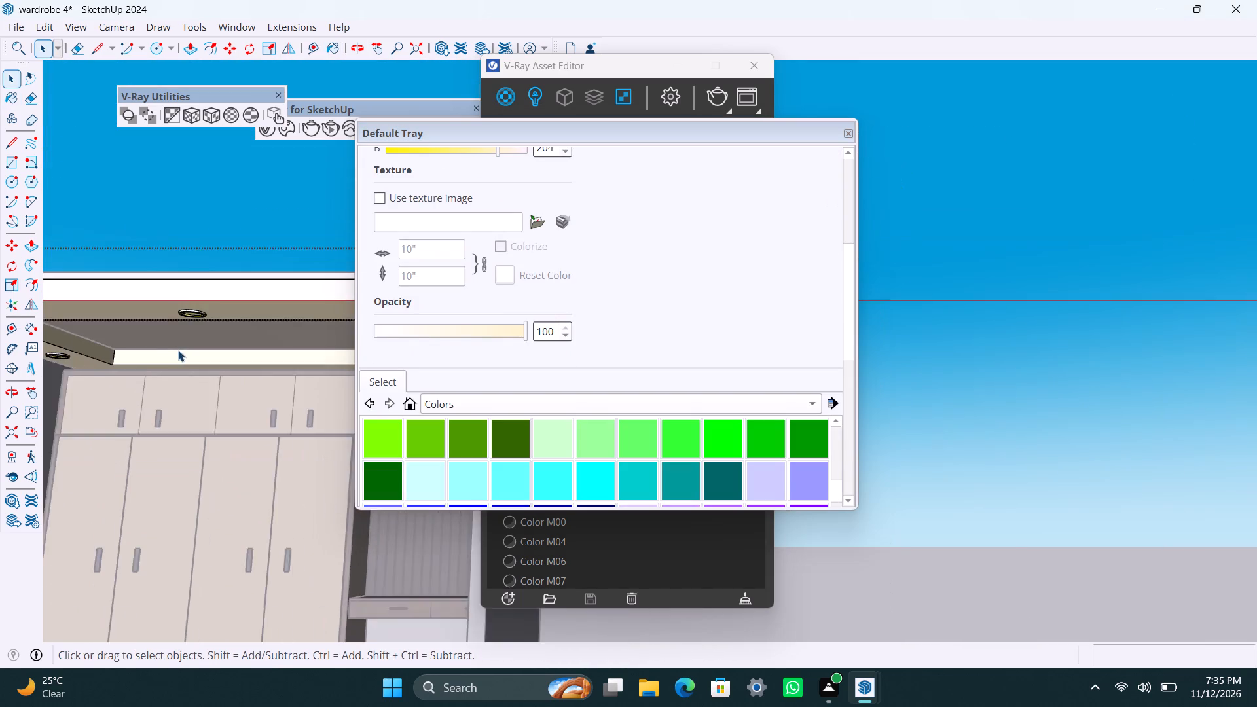
Save the wardrobe 4 model.
scroll(178, 350, down, 4)
key(ctrl+s)
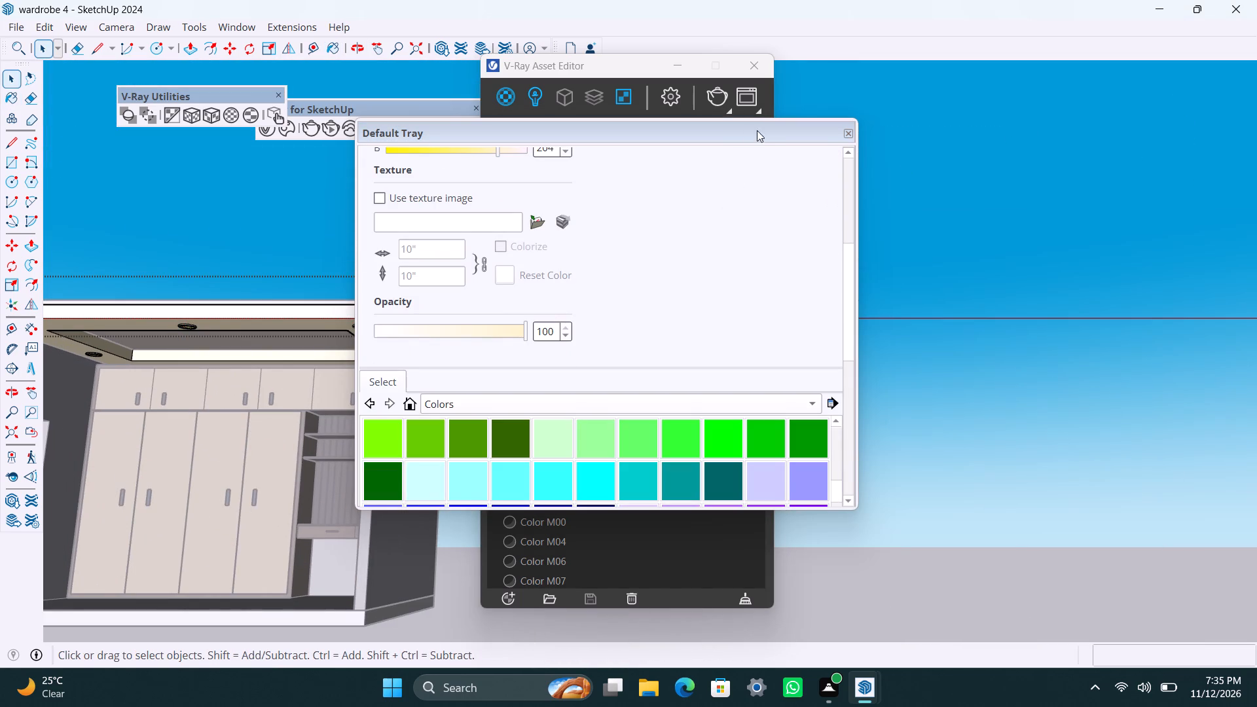
Leave the ceiling group and put away the V-Ray Asset Editor and the Default Tray.
click(979, 108)
click(686, 65)
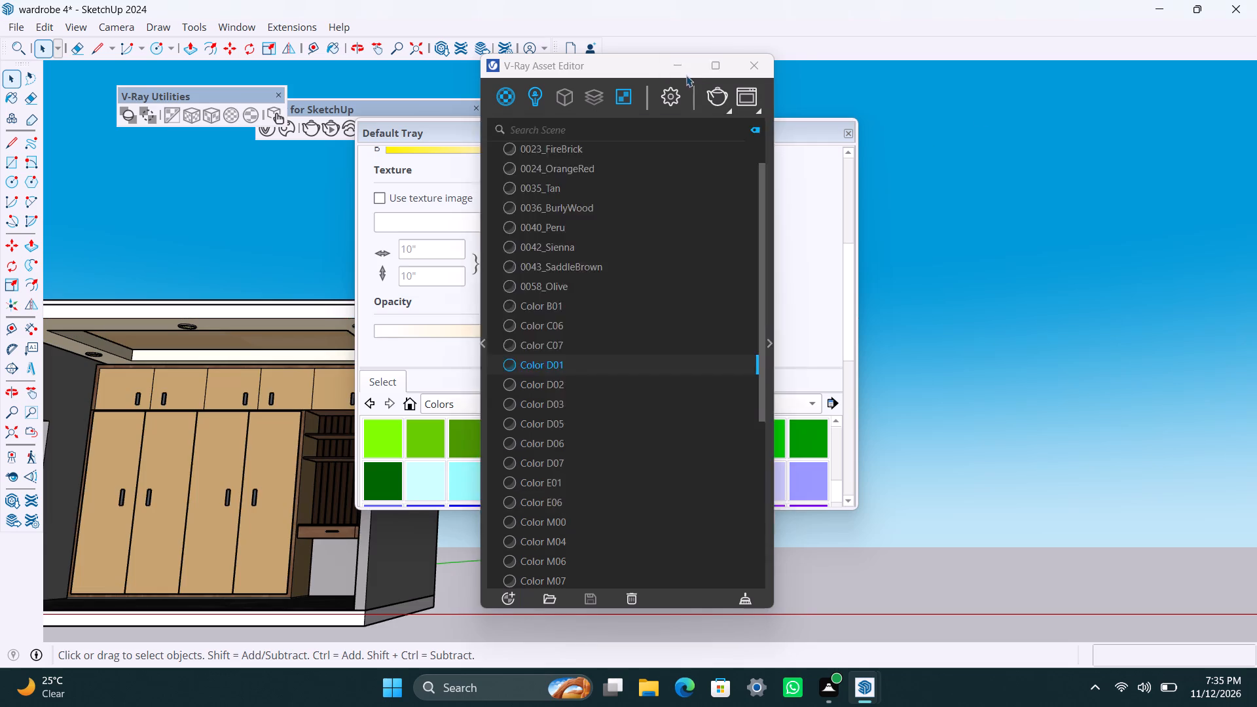
scroll(795, 359, down, 3)
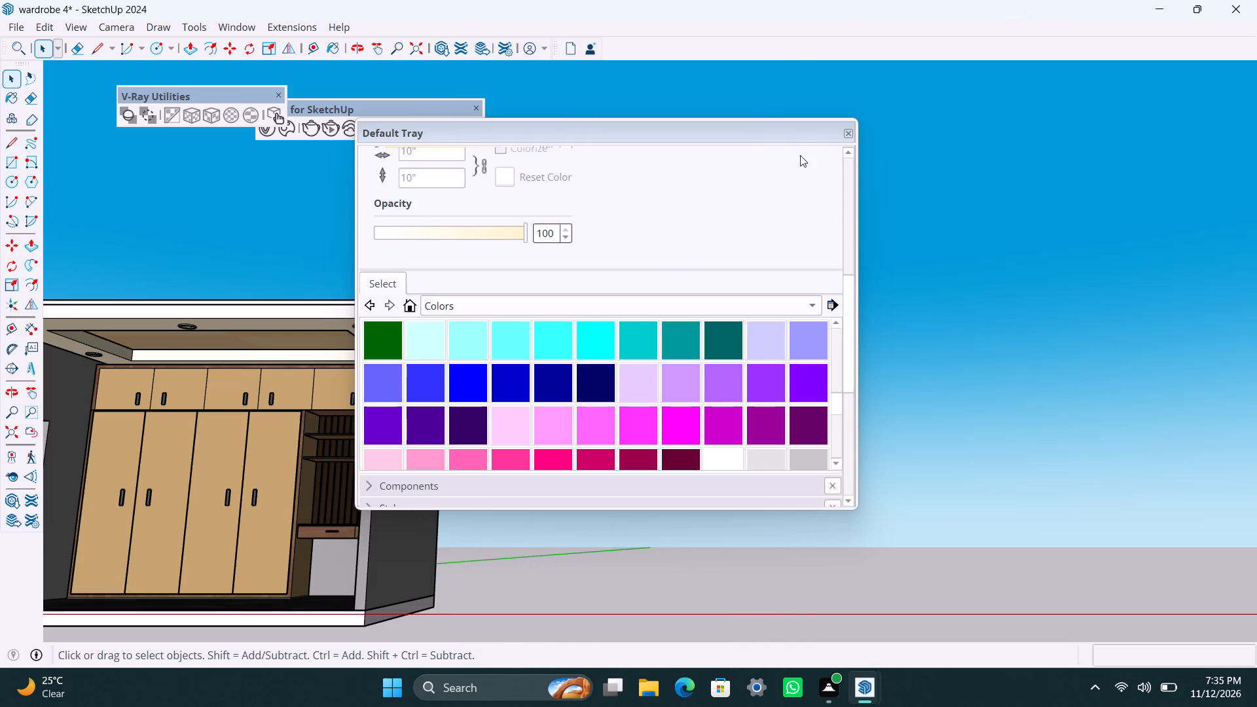
click(847, 135)
Examine the painted ceiling, recess, downlights and wardrobe fronts from several angles and close up.
scroll(500, 393, up, 2)
middle_drag(515, 408, 740, 393)
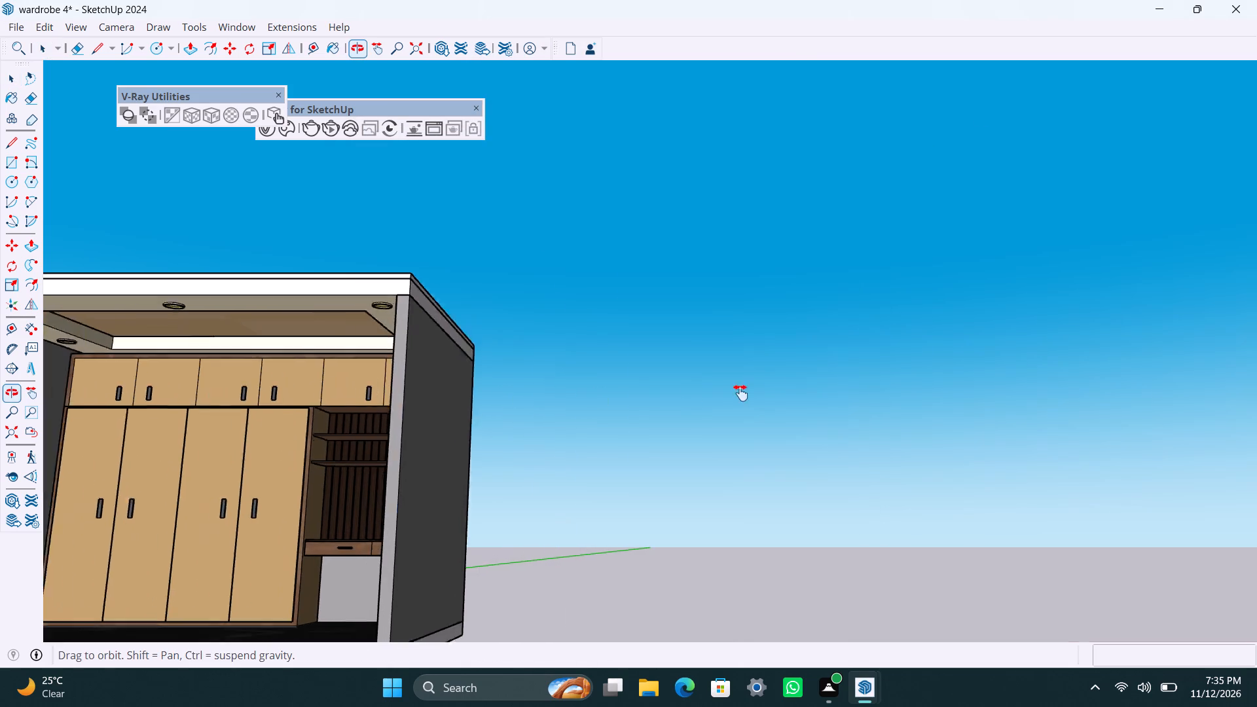
middle_drag(740, 393, 913, 368)
scroll(728, 352, up, 2)
middle_drag(631, 304, 630, 378)
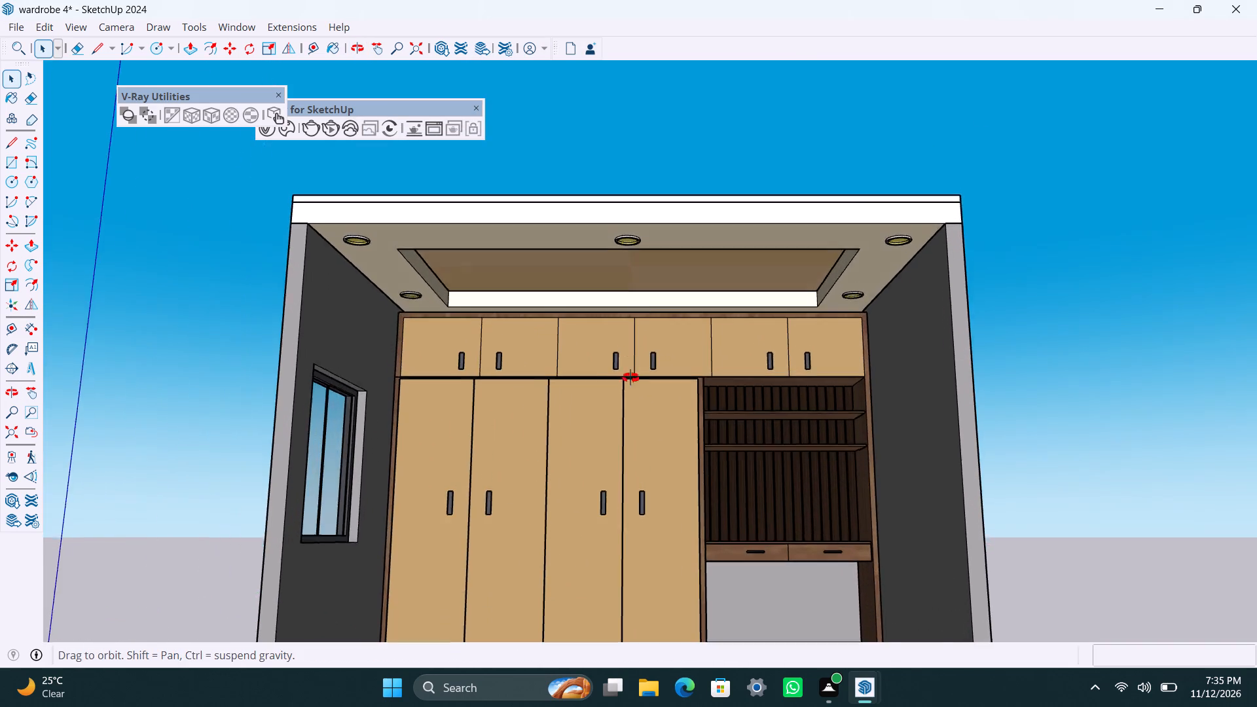
middle_drag(630, 378, 581, 74)
scroll(575, 156, up, 1)
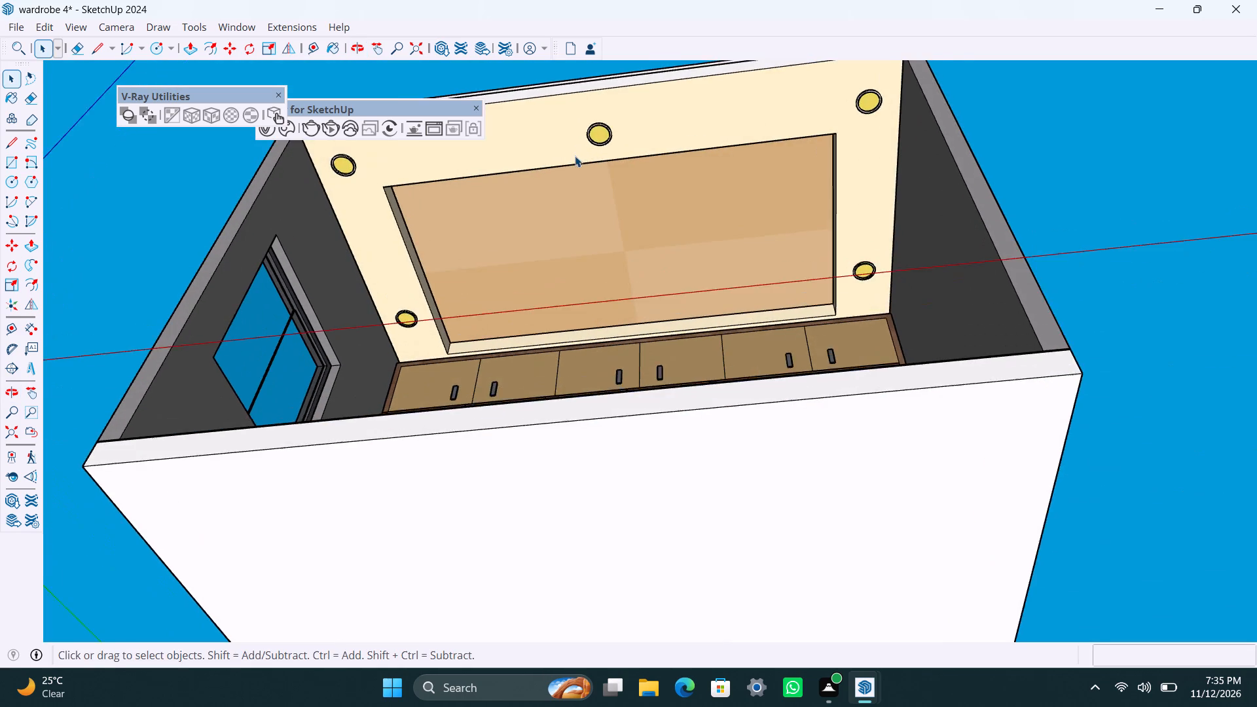
scroll(575, 156, up, 1)
scroll(585, 260, up, 1)
middle_drag(540, 348, 597, 541)
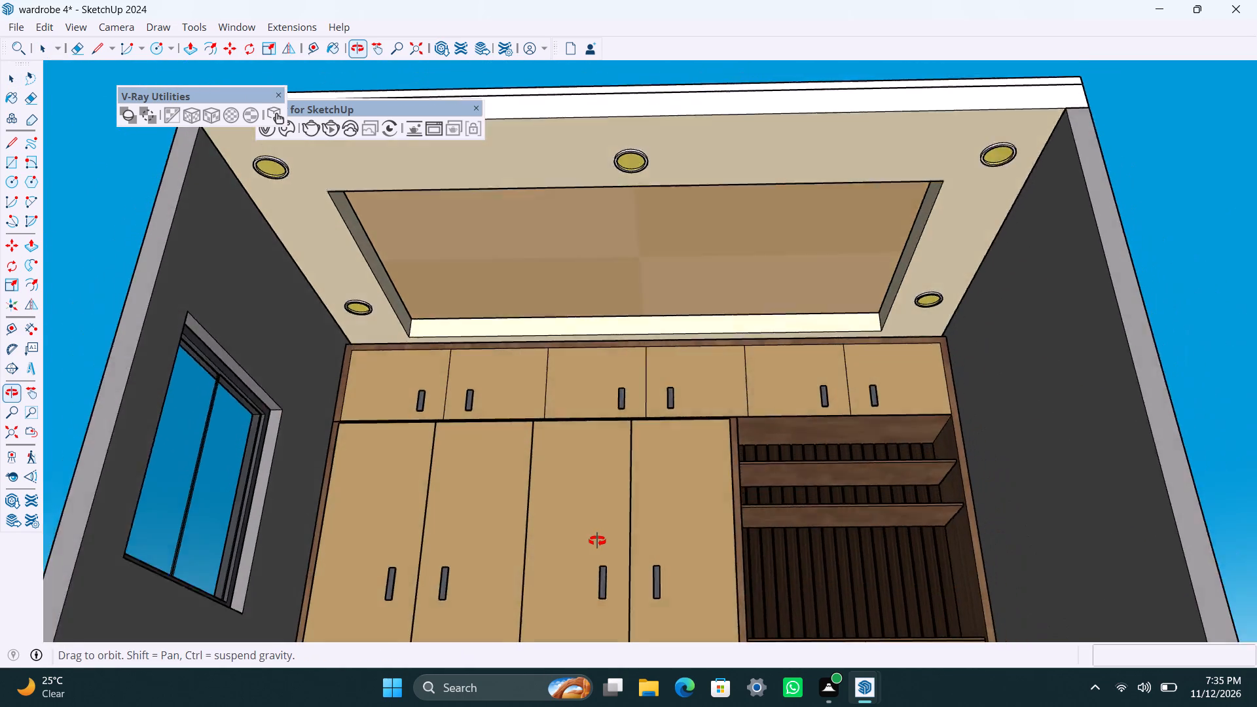
middle_drag(597, 541, 601, 491)
scroll(621, 473, up, 1)
middle_drag(648, 463, 653, 482)
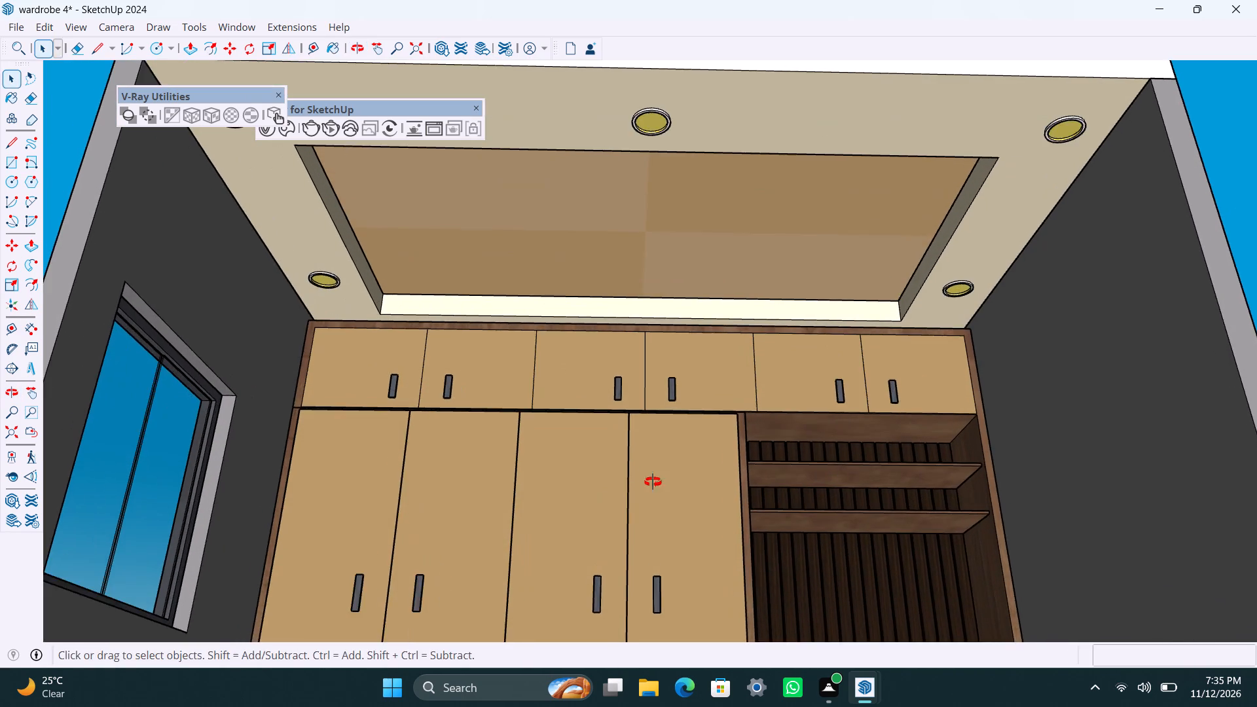
middle_drag(653, 482, 586, 380)
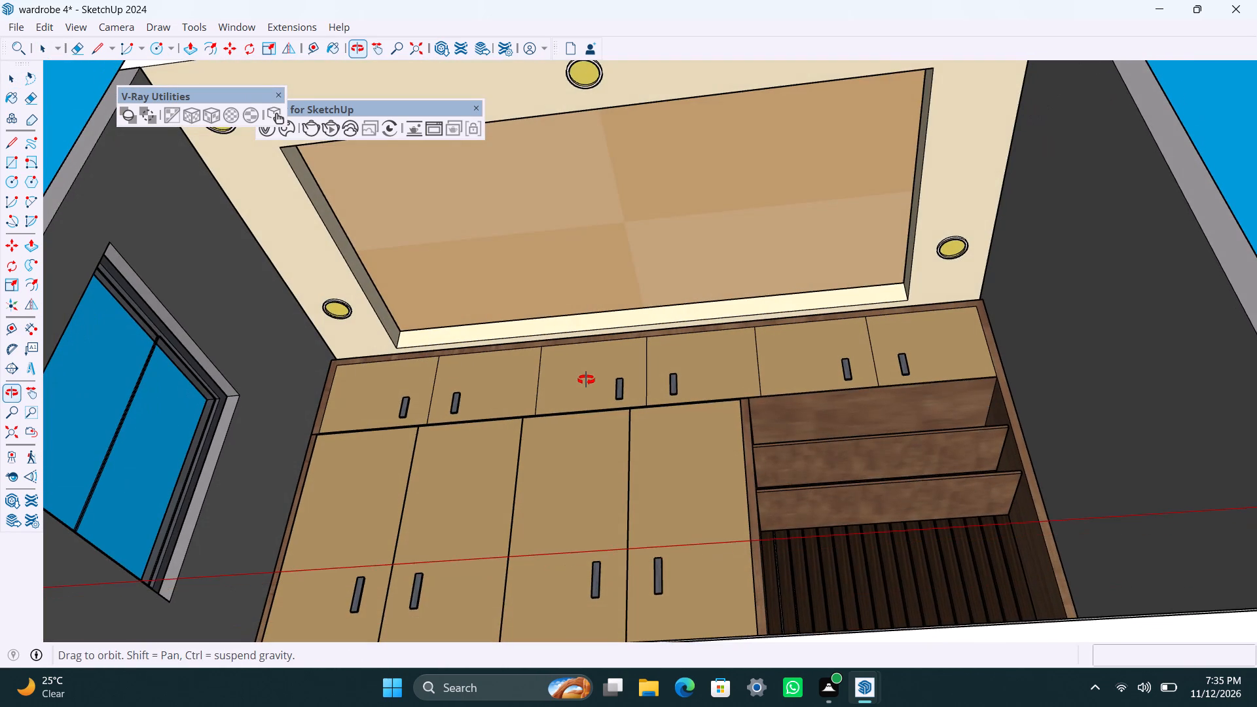
middle_drag(586, 380, 578, 443)
scroll(403, 424, up, 3)
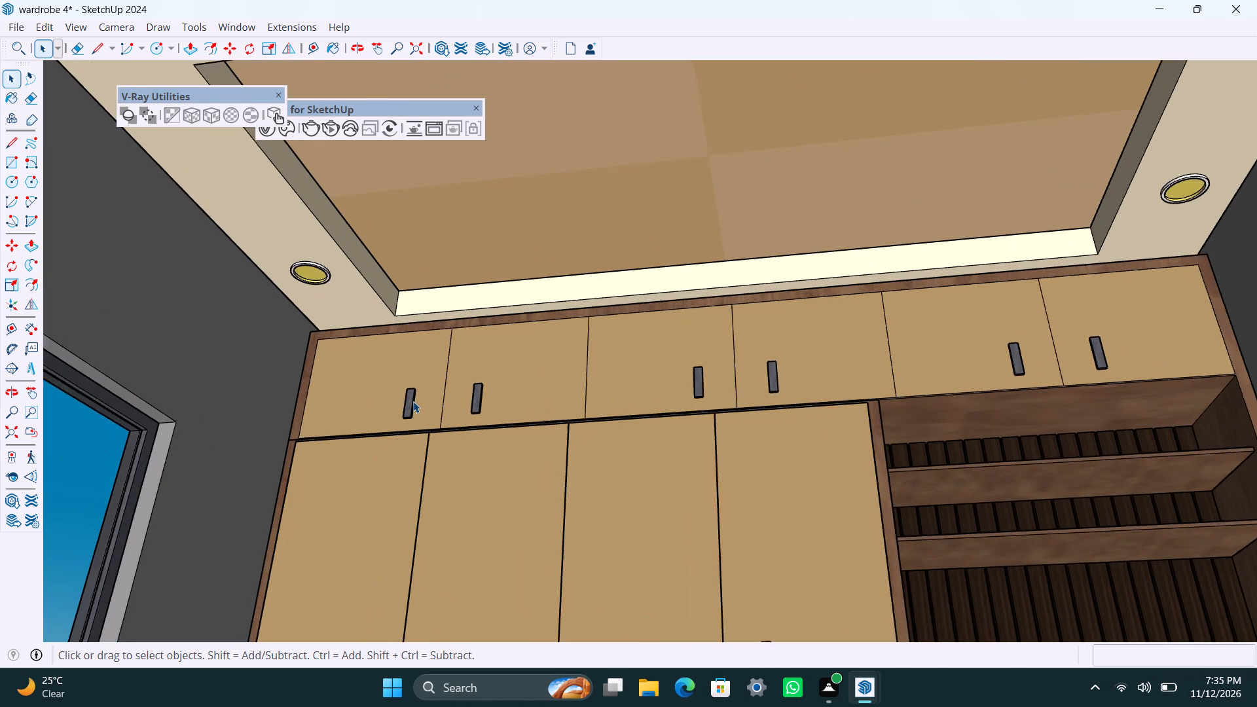
scroll(413, 401, up, 1)
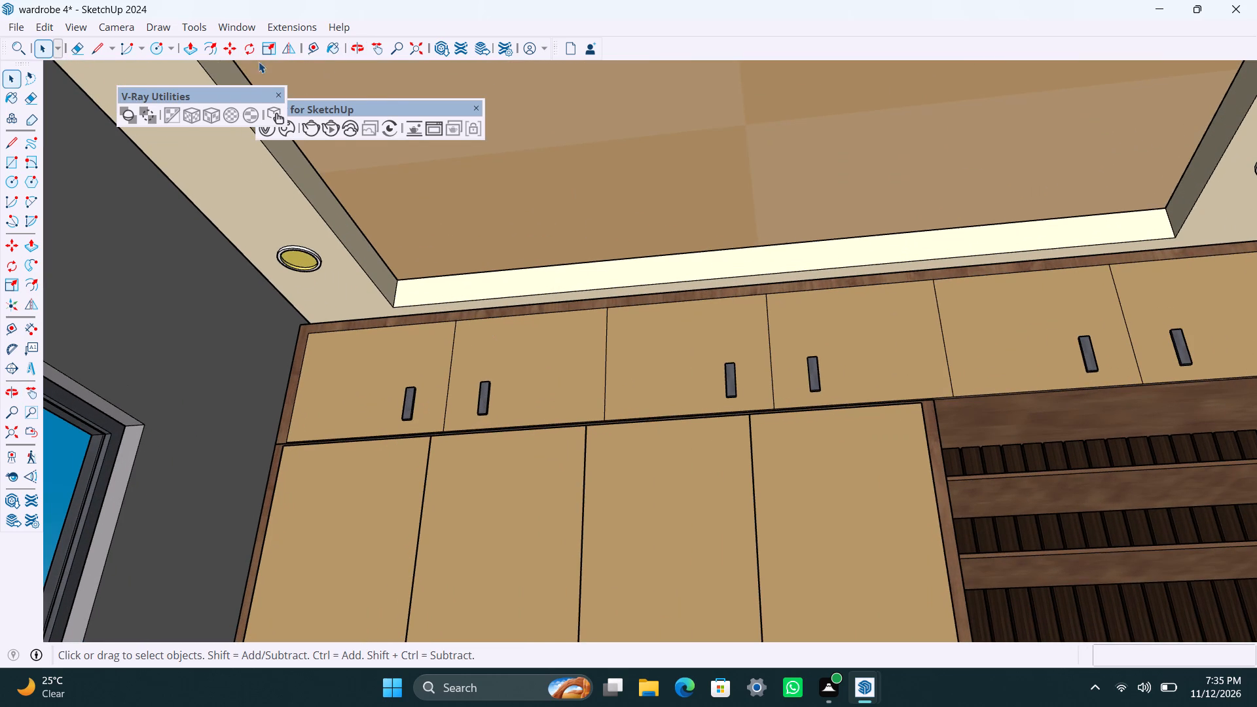
Bring back the Default Tray with Entity Info enabled and list the materials used in the model.
click(245, 28)
click(277, 48)
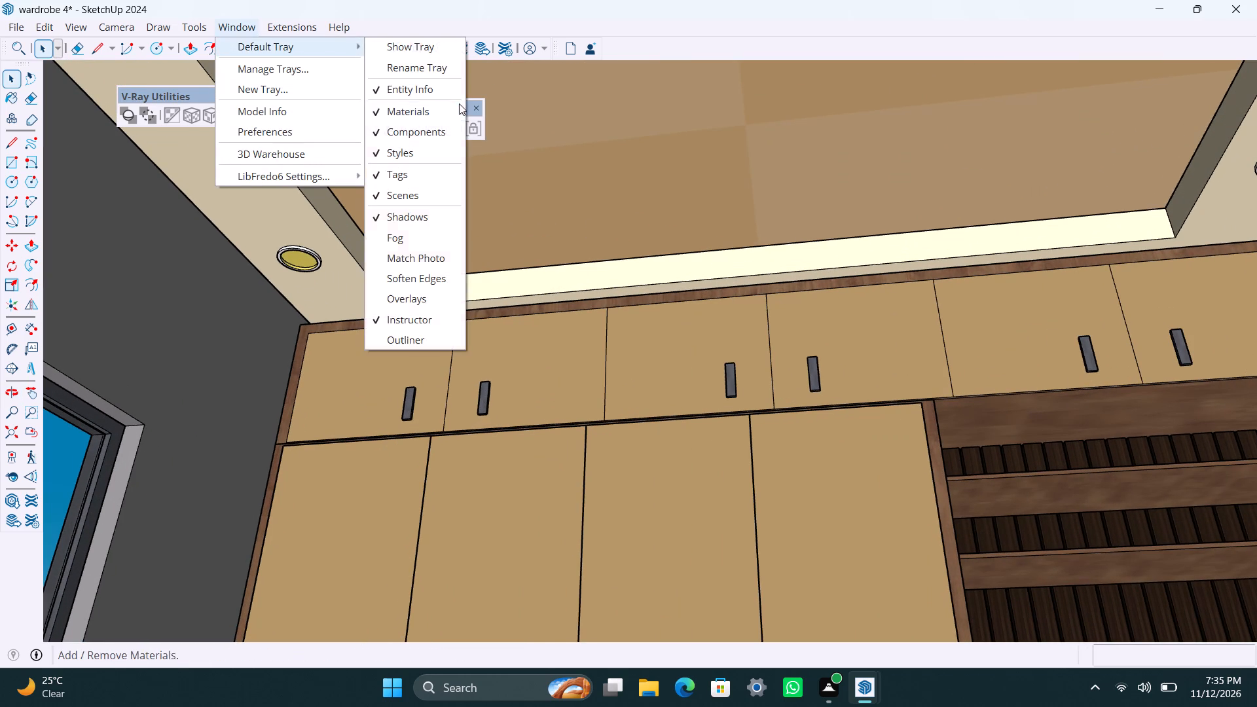
click(445, 86)
click(227, 20)
click(309, 51)
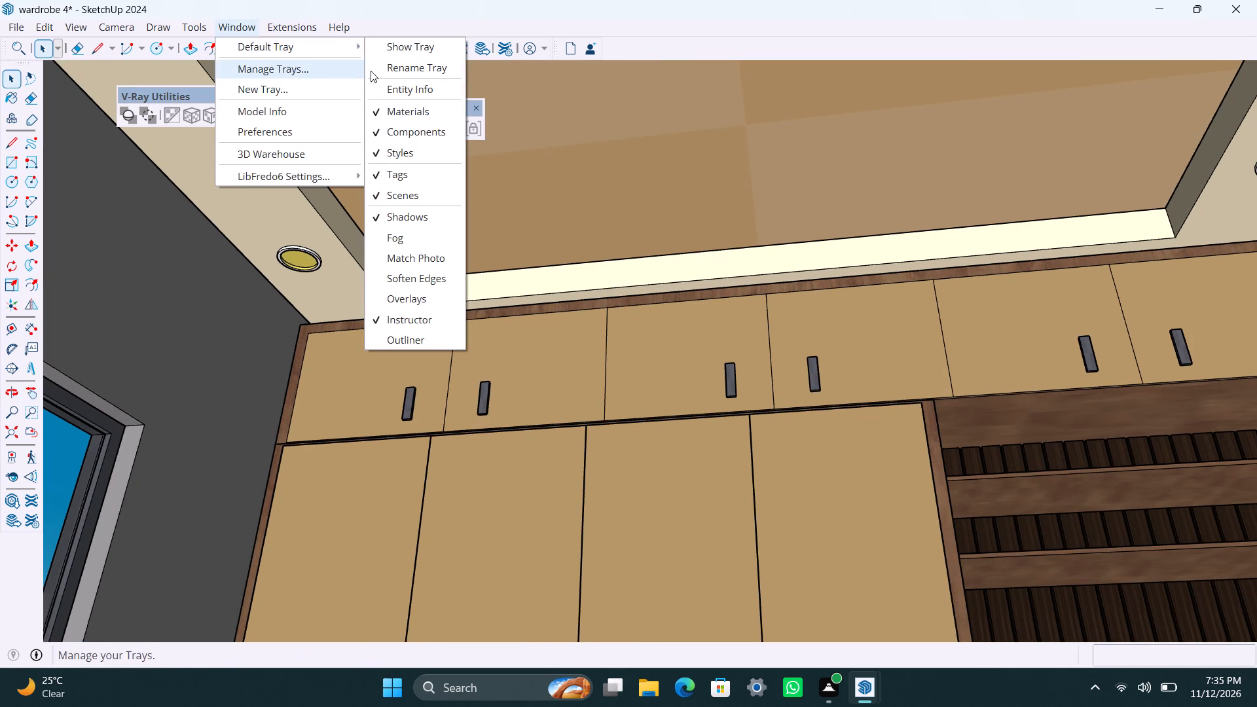
click(397, 81)
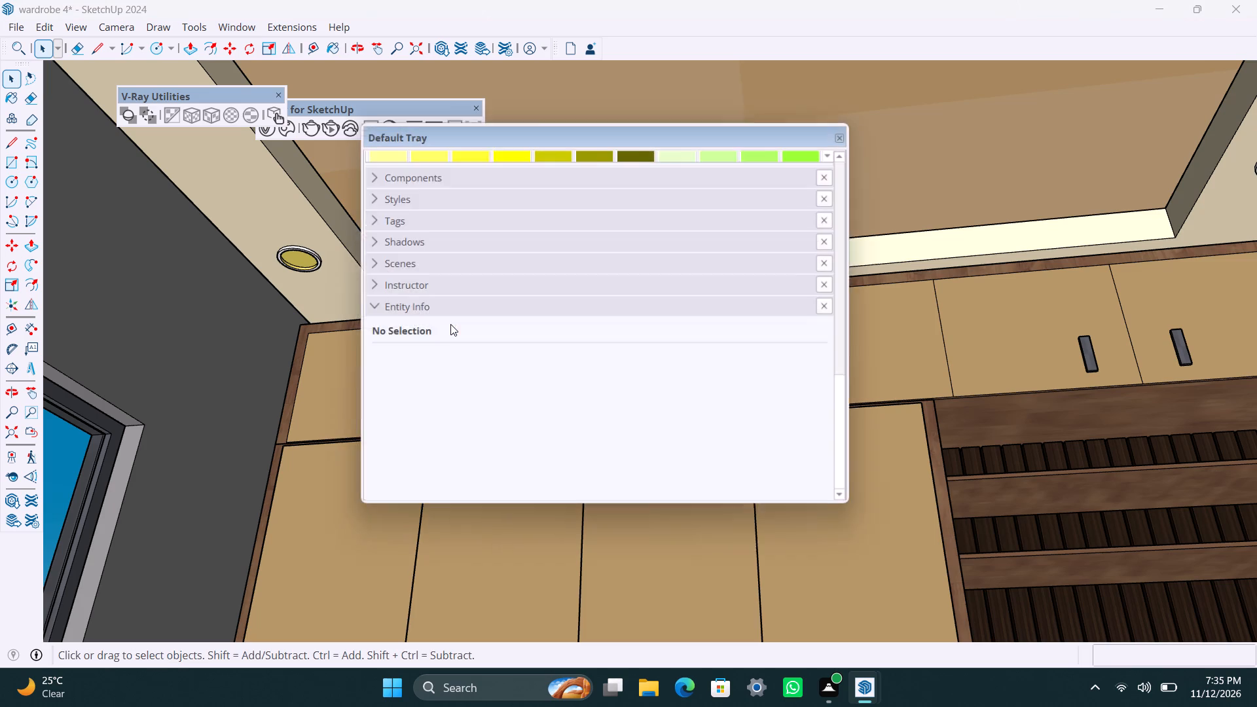
scroll(456, 225, up, 10)
scroll(395, 202, up, 6)
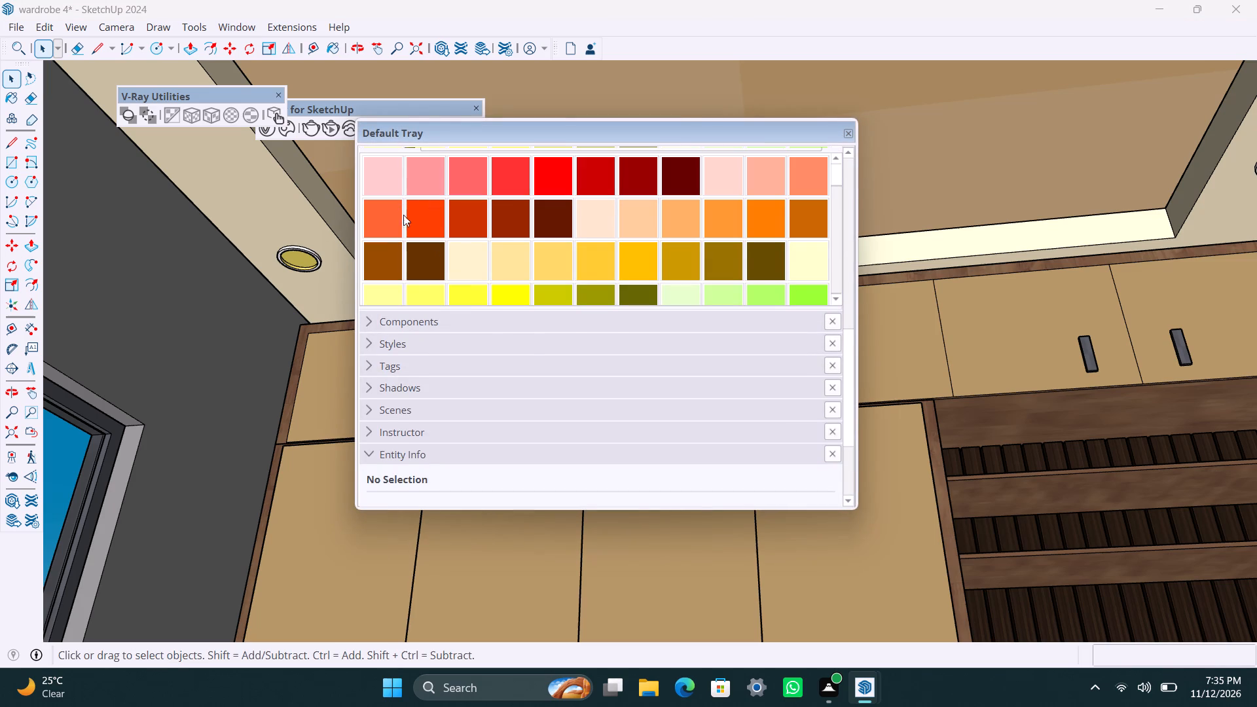
scroll(403, 215, up, 2)
scroll(758, 296, up, 2)
drag(837, 272, 851, 215)
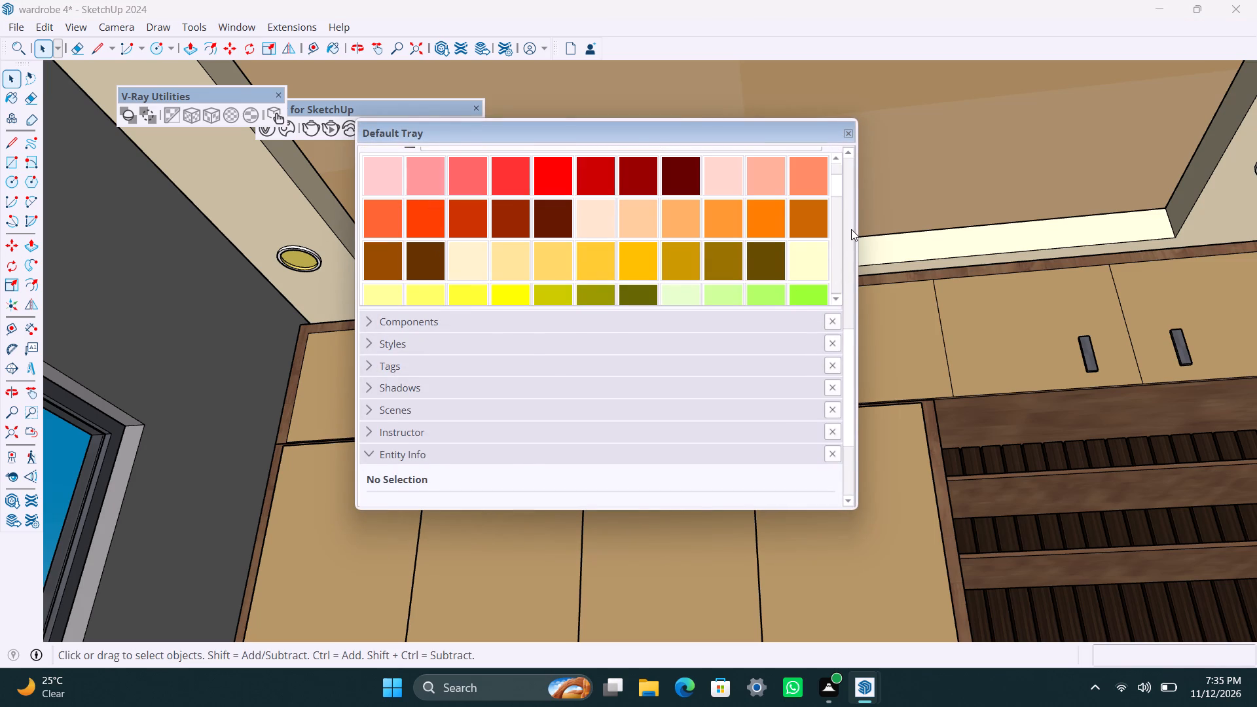
drag(851, 229, 853, 186)
scroll(460, 329, up, 3)
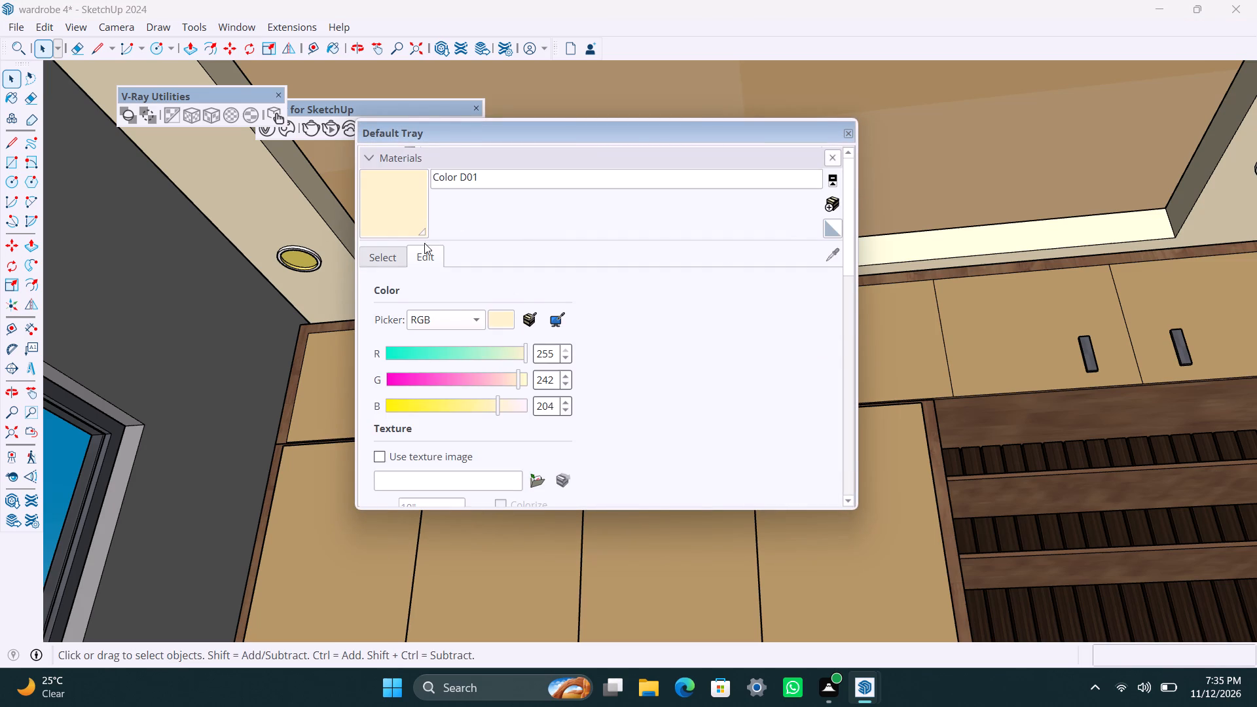
scroll(390, 381, down, 6)
click(407, 370)
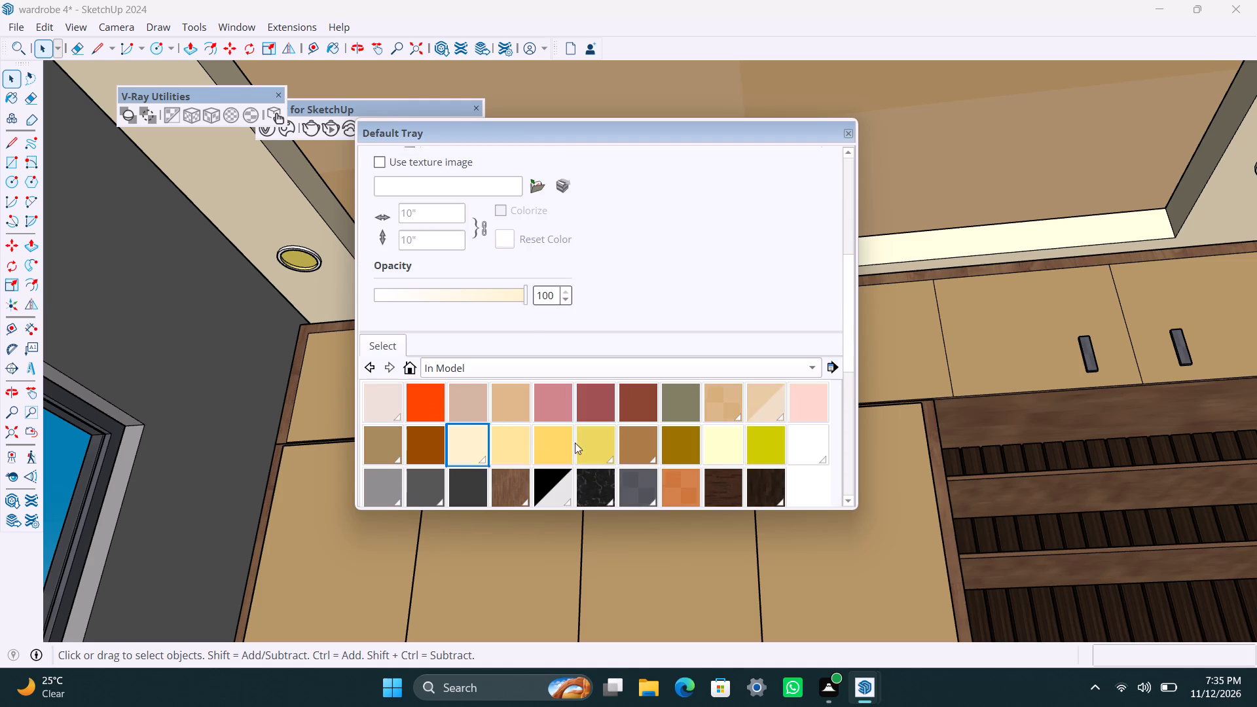
Pick the in-model material Color D05 and try to apply it to the leftmost upper cabinet door's handle.
click(596, 452)
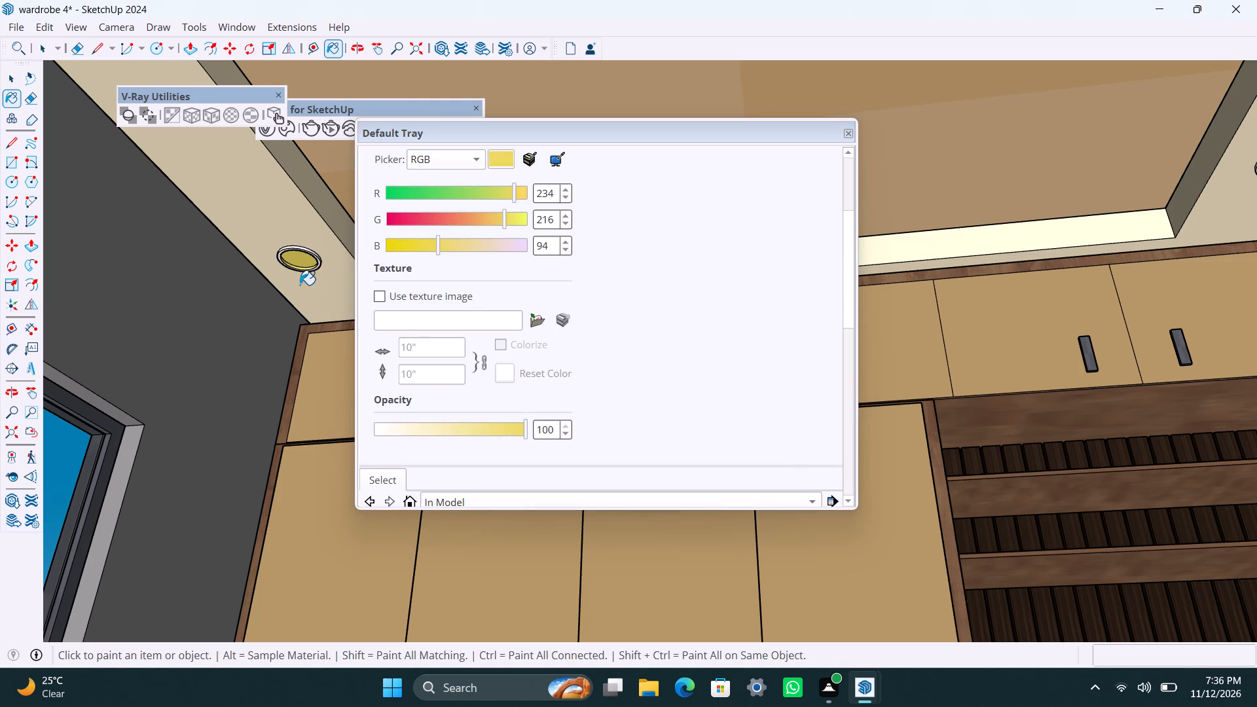
scroll(430, 339, up, 3)
scroll(412, 228, up, 1)
scroll(325, 492, down, 3)
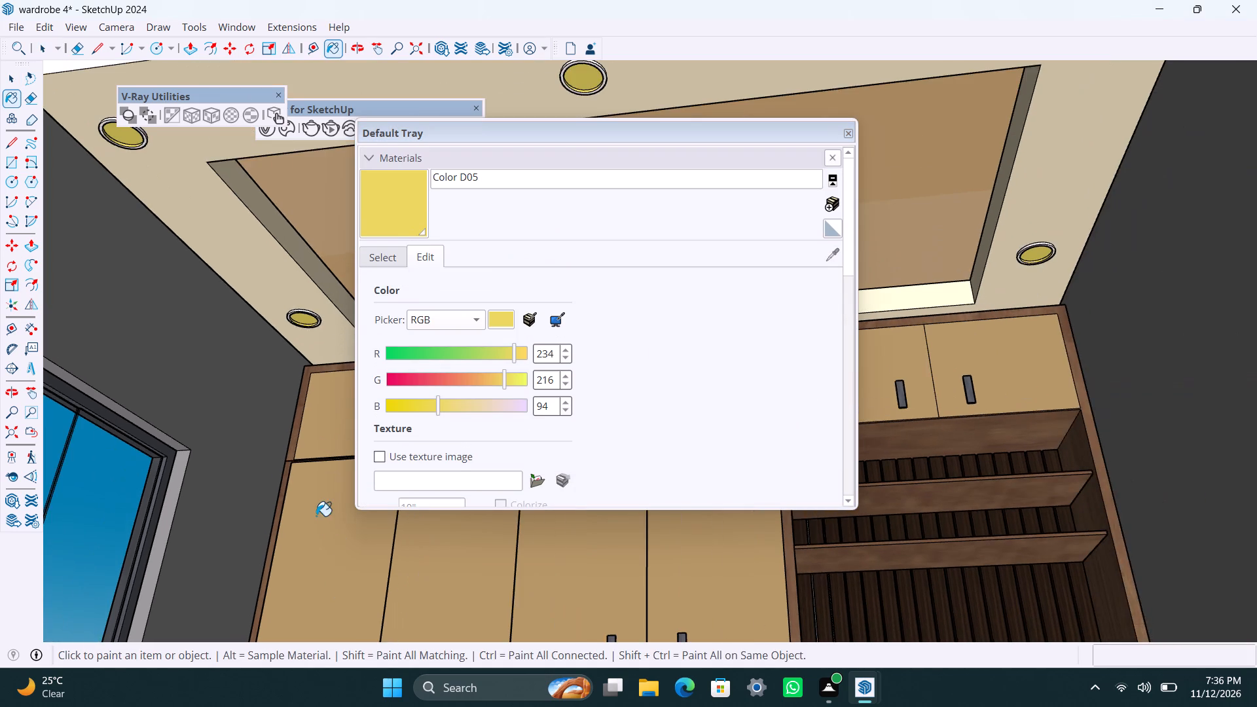
middle_drag(310, 500, 166, 402)
scroll(247, 344, up, 10)
key(space)
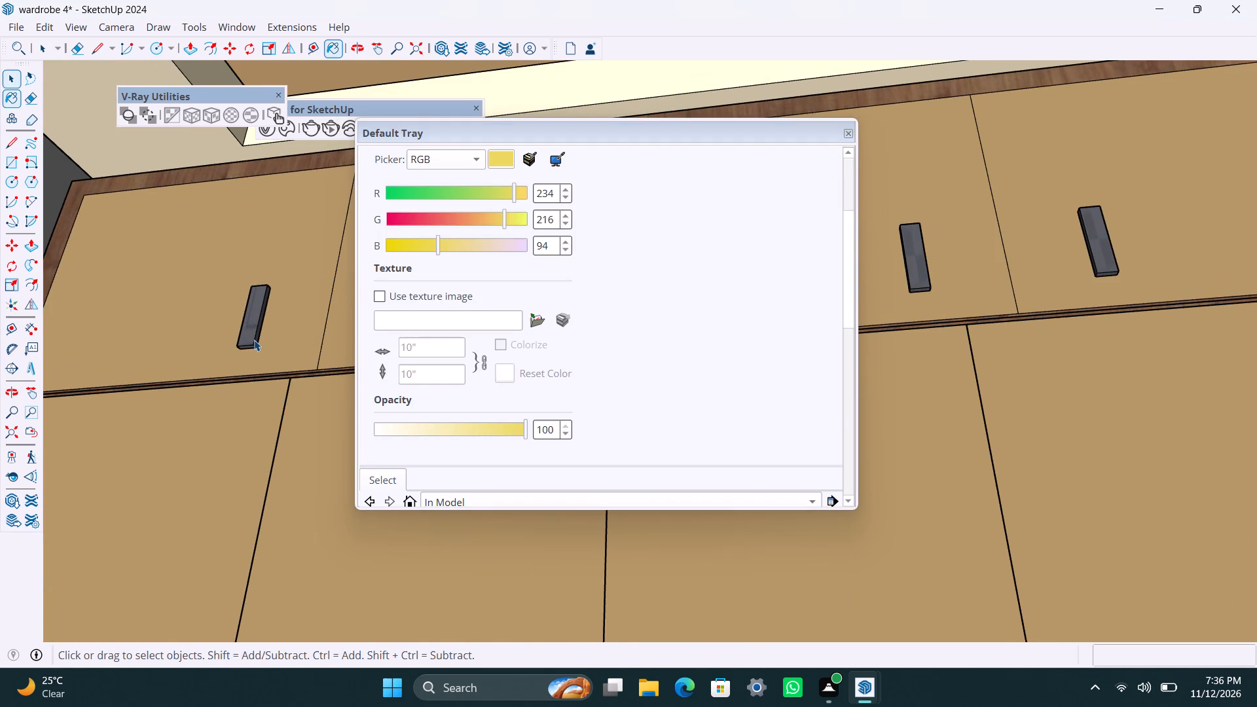
click(254, 340)
scroll(579, 350, up, 4)
click(393, 211)
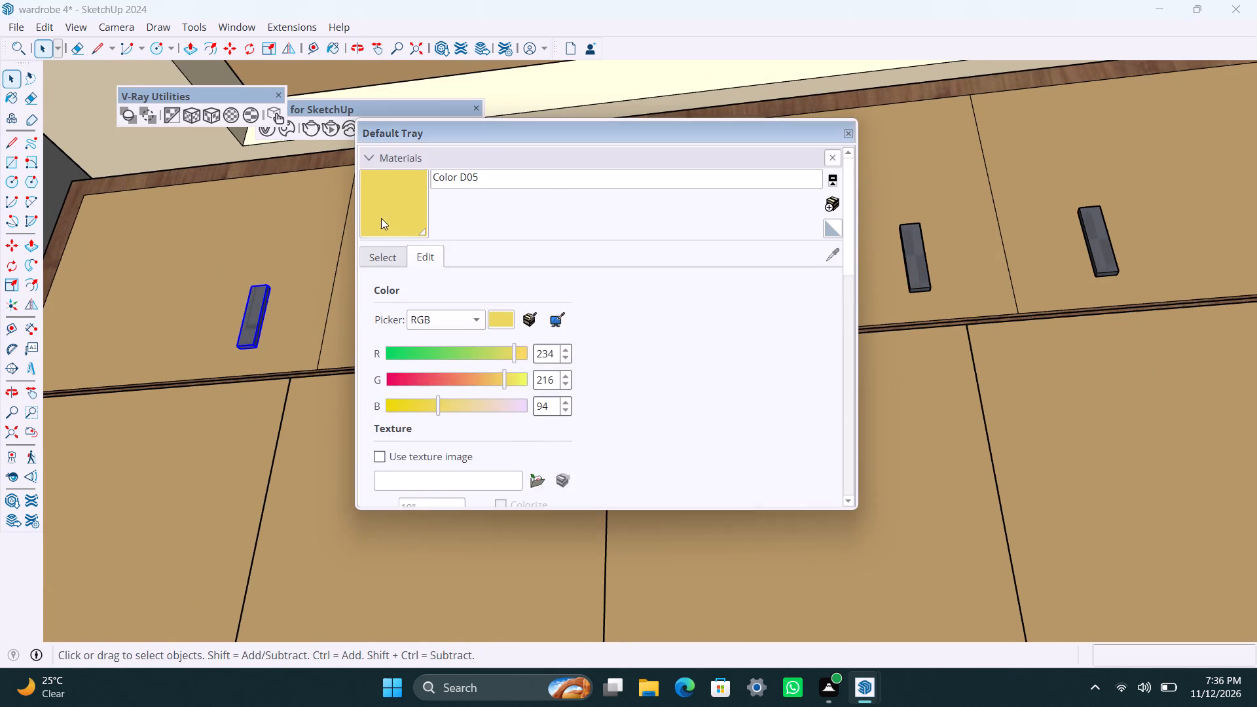
click(250, 328)
Open the leftmost upper door handle for editing, select all its geometry, paint it with Color D05 and exit.
key(space)
scroll(234, 333, up, 4)
double_click(251, 327)
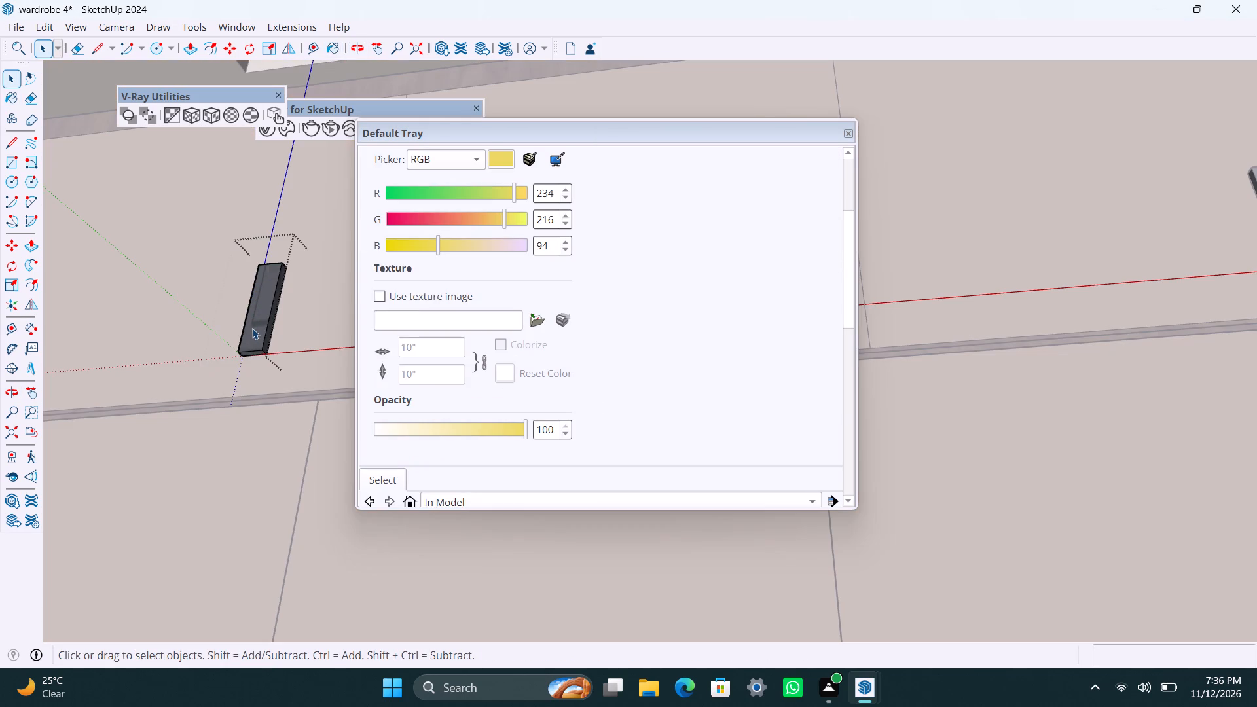
click(252, 328)
scroll(478, 257, up, 3)
drag(408, 189, 403, 195)
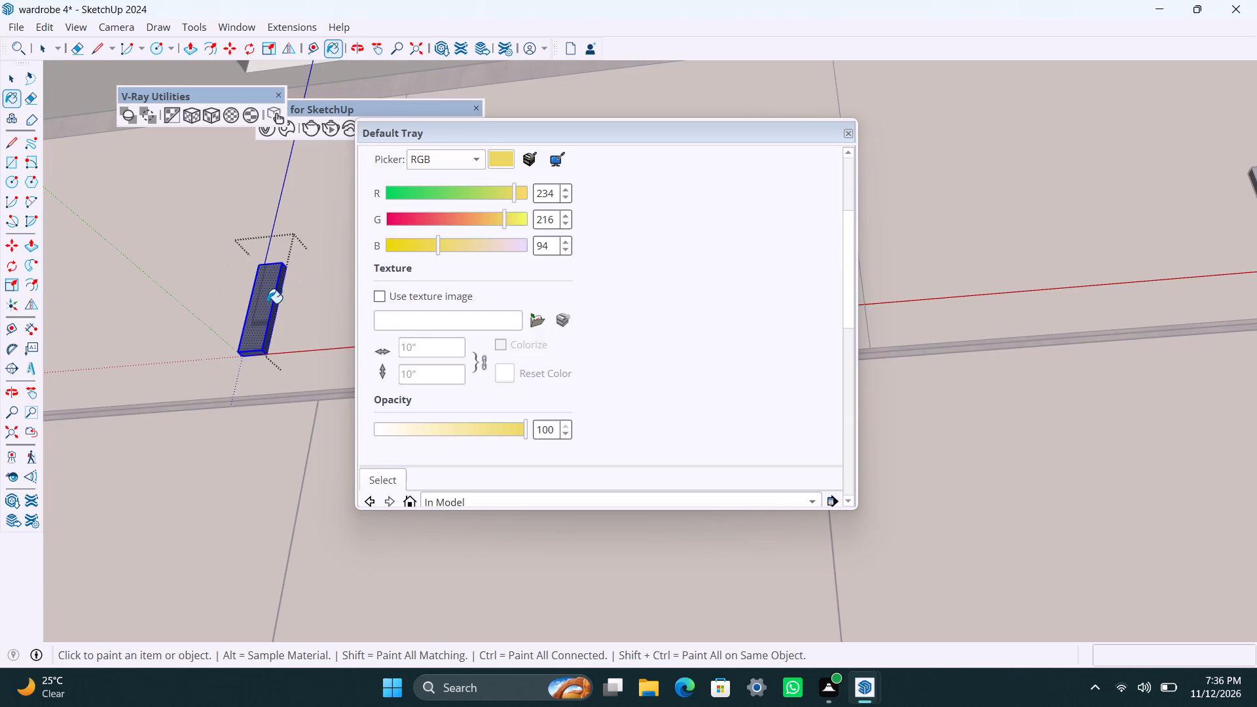
click(267, 303)
key(space)
scroll(232, 299, down, 10)
click(188, 349)
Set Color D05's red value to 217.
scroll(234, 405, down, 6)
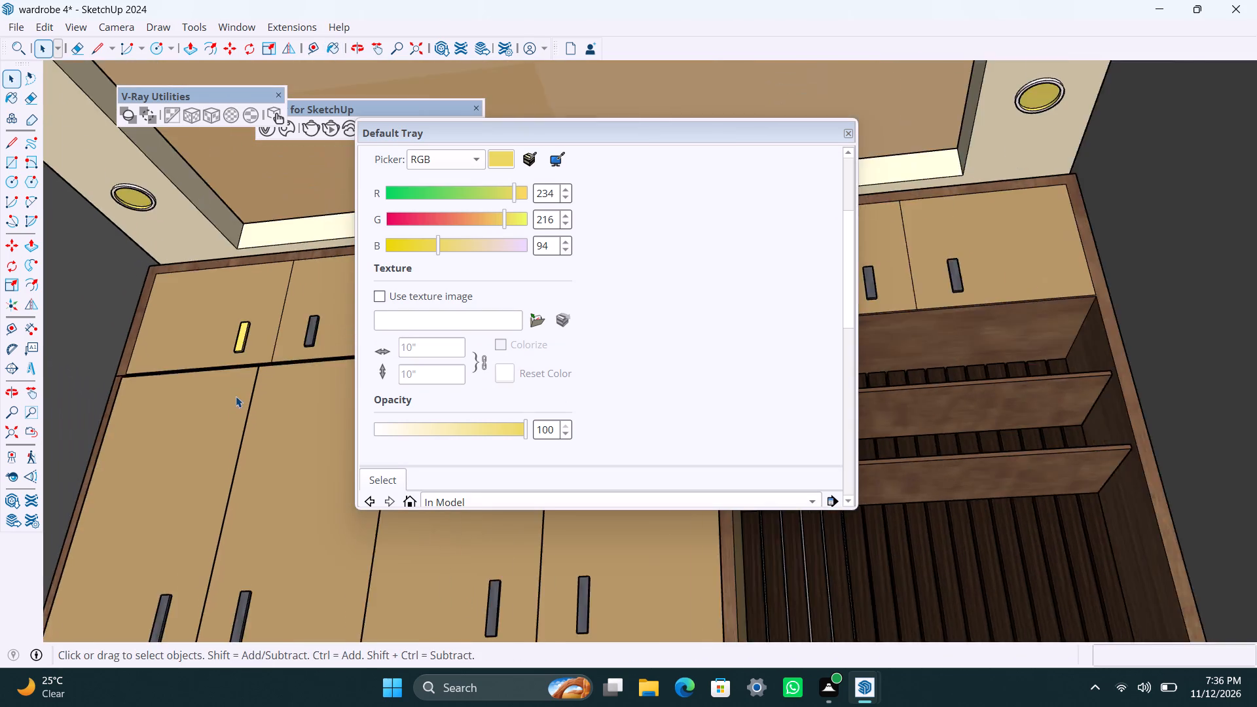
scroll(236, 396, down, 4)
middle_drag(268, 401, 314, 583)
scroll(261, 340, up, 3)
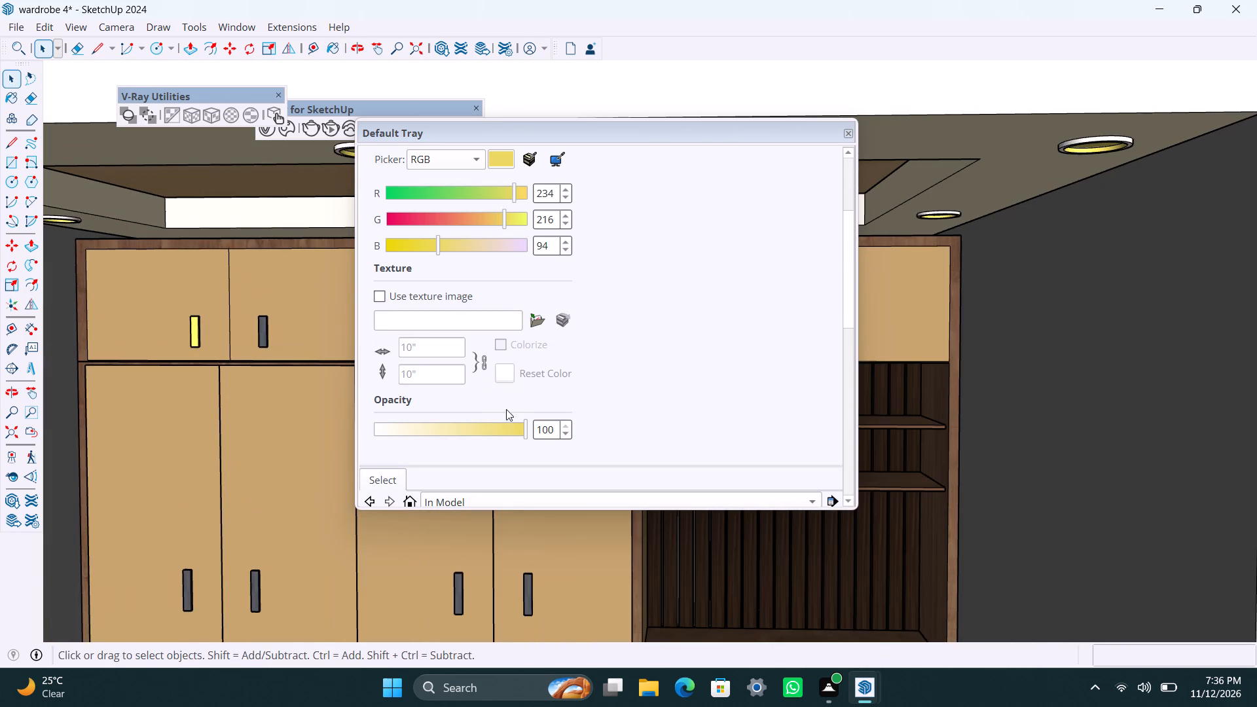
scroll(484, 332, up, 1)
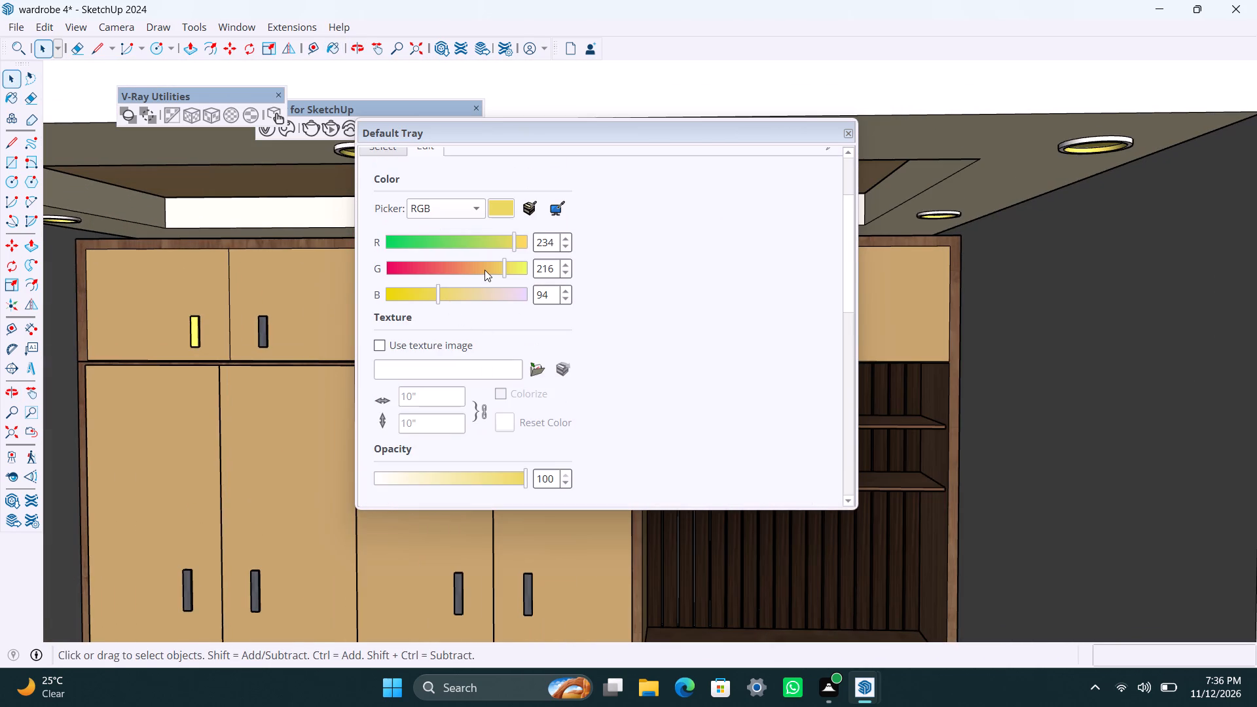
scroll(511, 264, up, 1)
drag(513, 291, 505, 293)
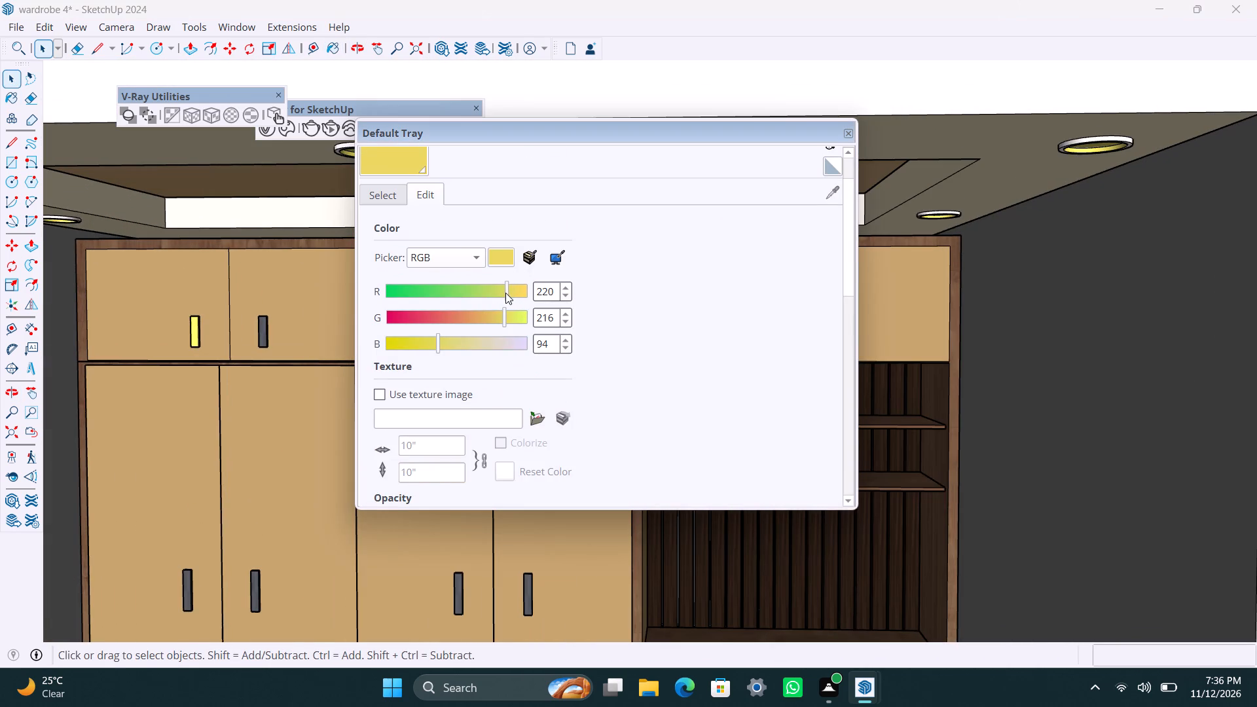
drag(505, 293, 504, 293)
Adjust Color D05 to red 234, green 208 and blue 139 with the leftmost upper door handle open, and exit the handle.
scroll(208, 338, up, 3)
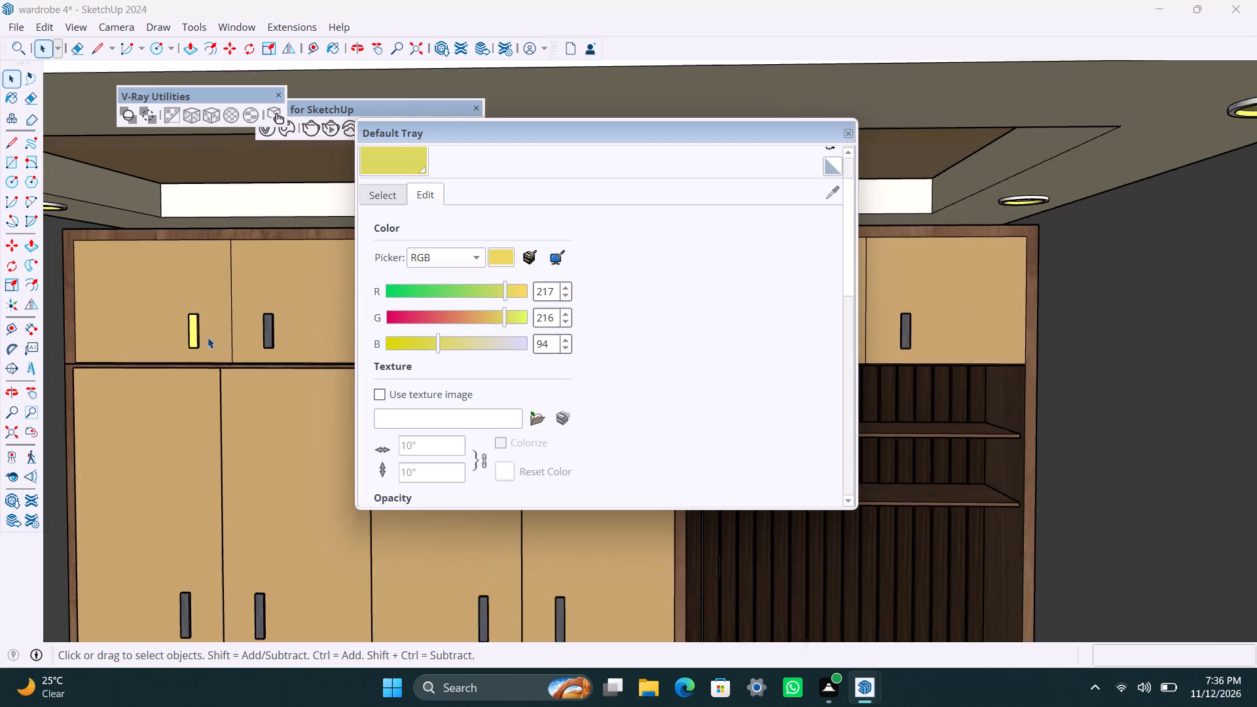
click(192, 323)
triple_click(189, 326)
click(189, 327)
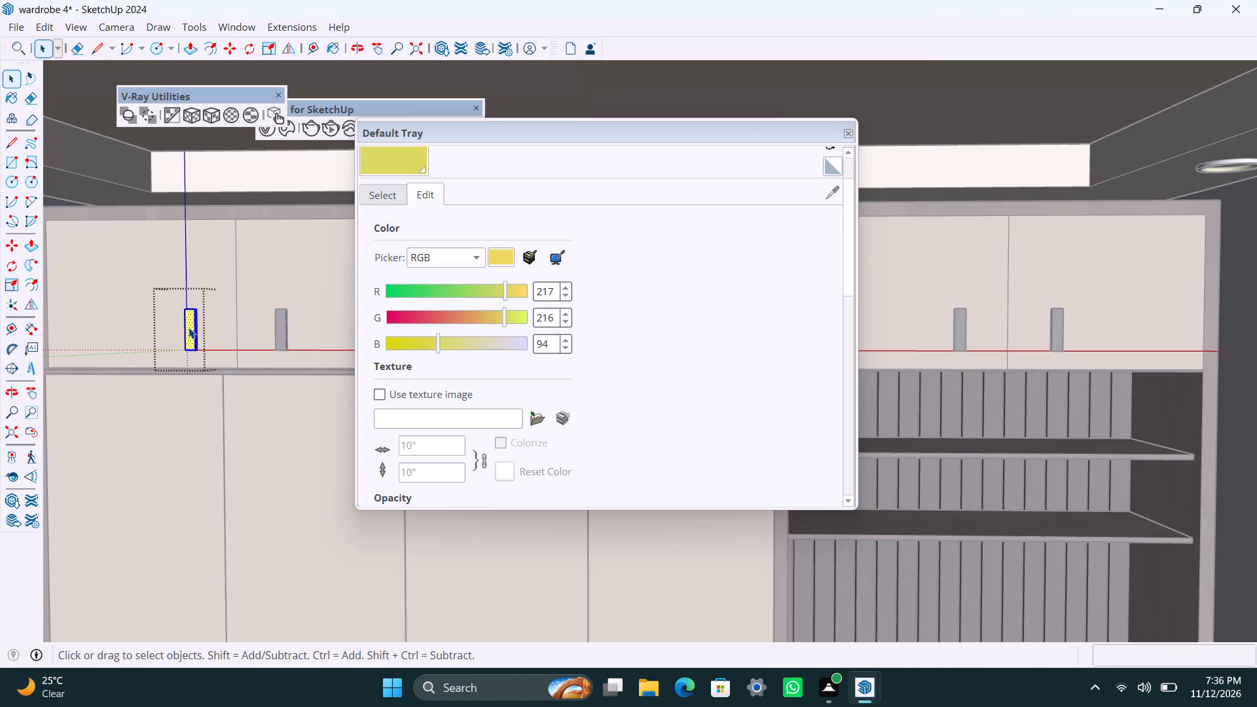
drag(505, 313, 514, 316)
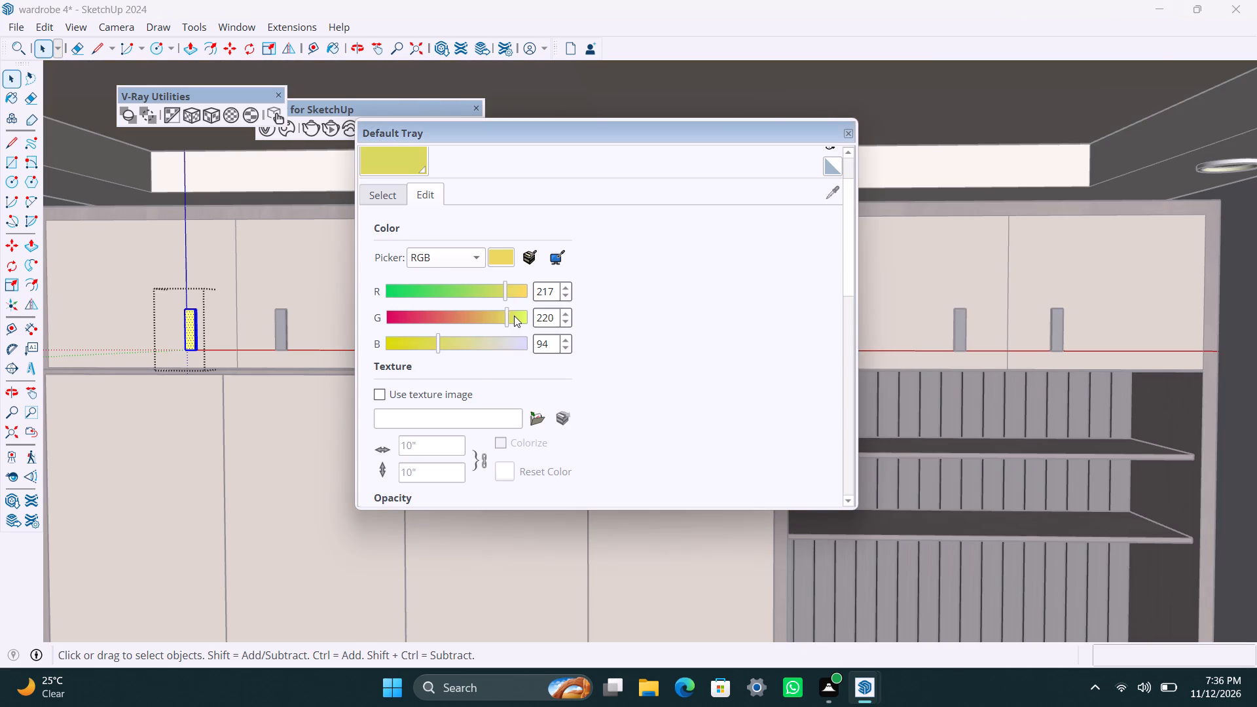
drag(514, 316, 509, 319)
drag(439, 342, 463, 348)
drag(506, 288, 522, 296)
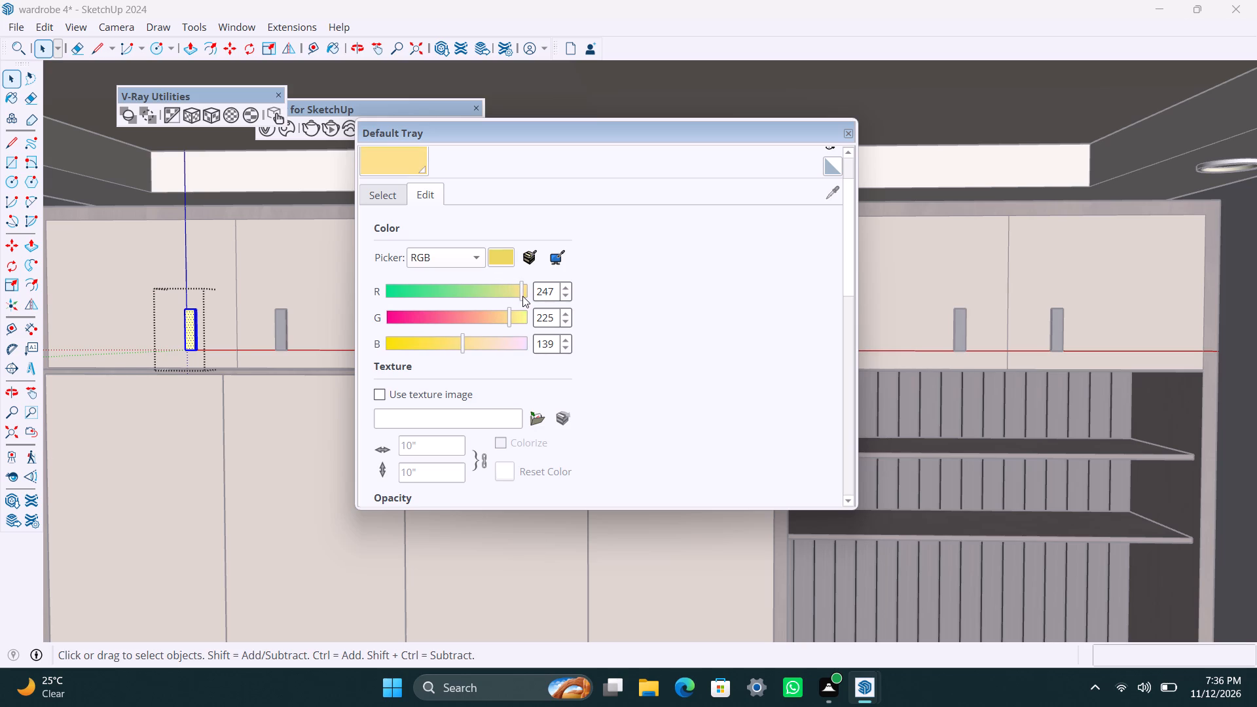
drag(522, 296, 520, 298)
drag(520, 298, 515, 302)
drag(506, 317, 504, 317)
drag(504, 317, 500, 317)
key(space)
click(288, 416)
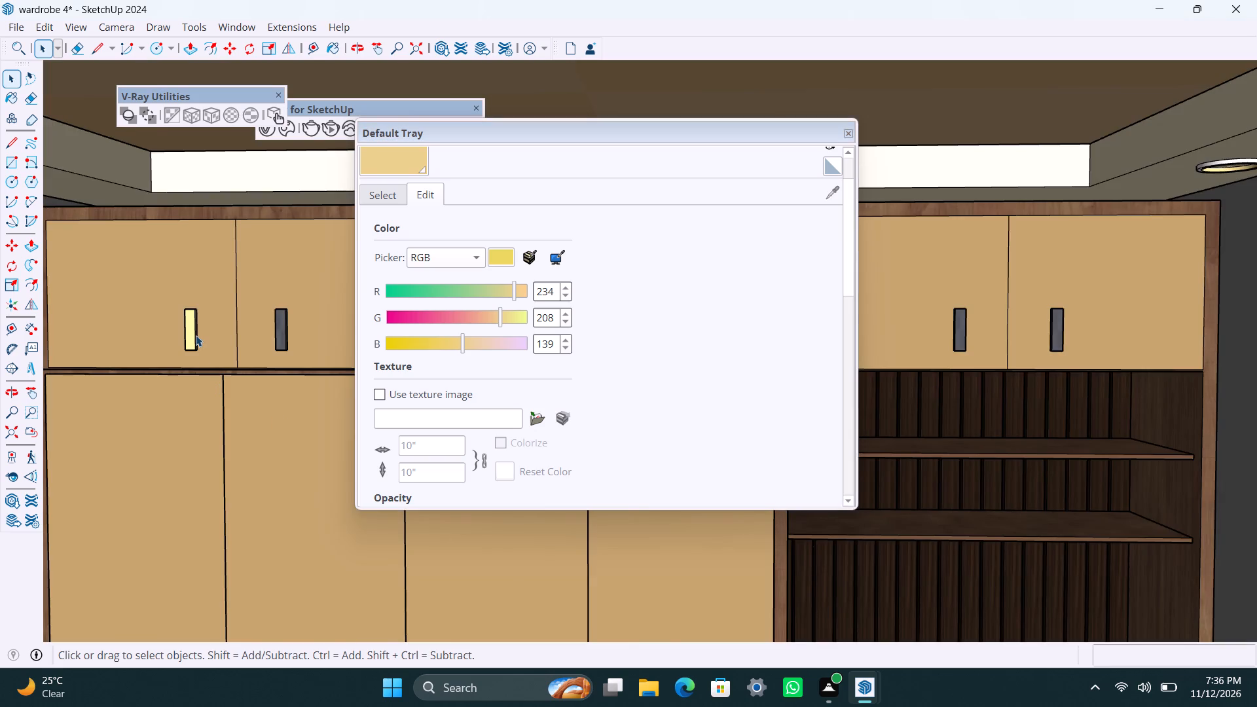
Open the second upper door's handle, select all its geometry and paint it with Color D05.
scroll(196, 333, up, 3)
scroll(259, 398, down, 8)
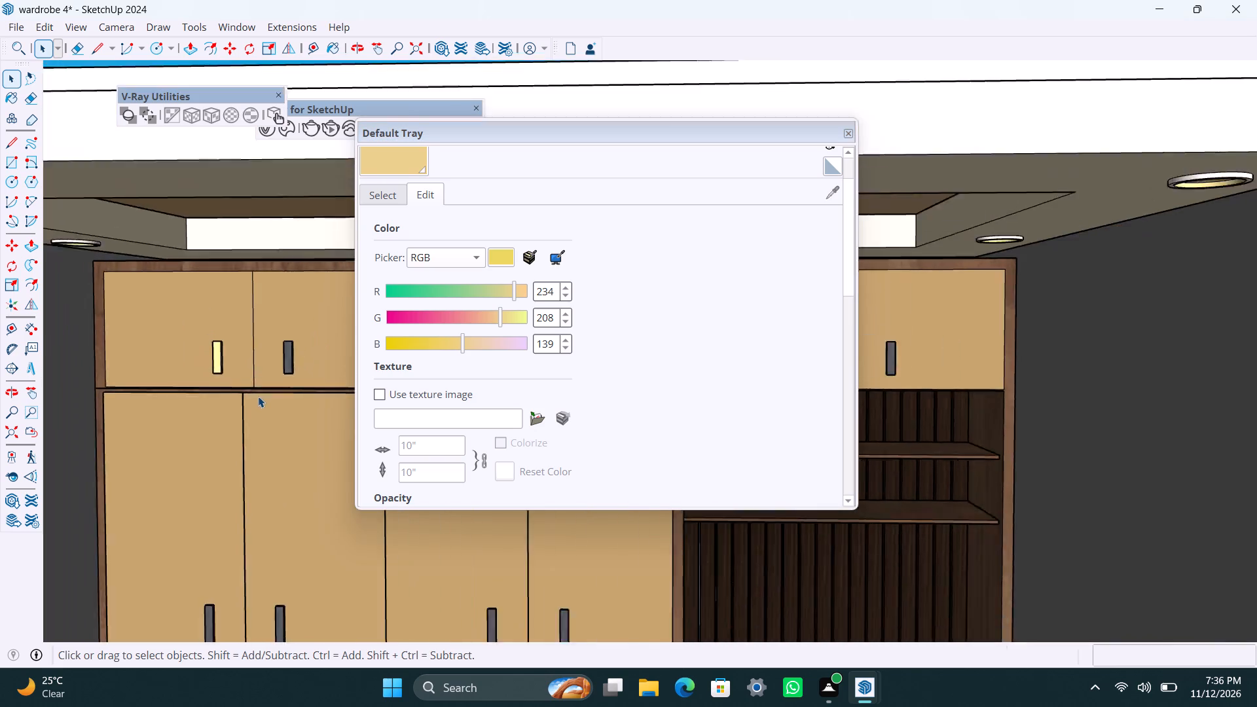
scroll(258, 396, down, 6)
scroll(251, 528, down, 3)
middle_drag(251, 534, 270, 534)
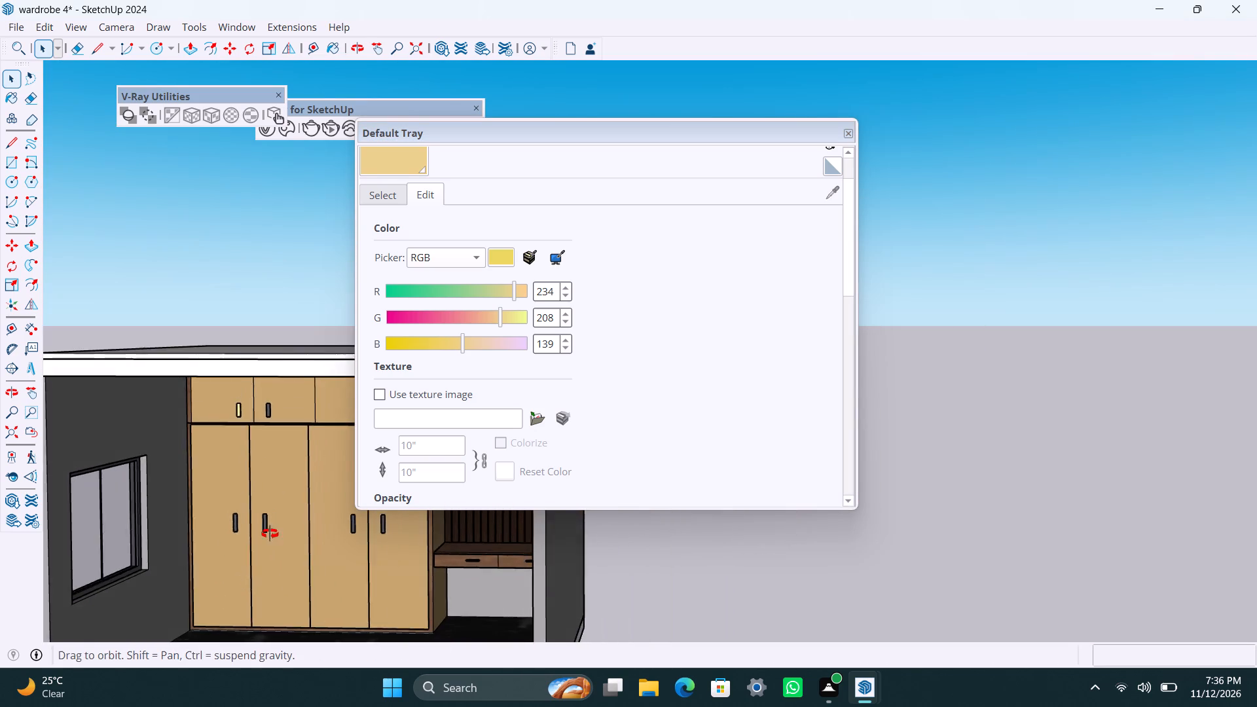
middle_drag(270, 534, 311, 520)
scroll(244, 384, up, 7)
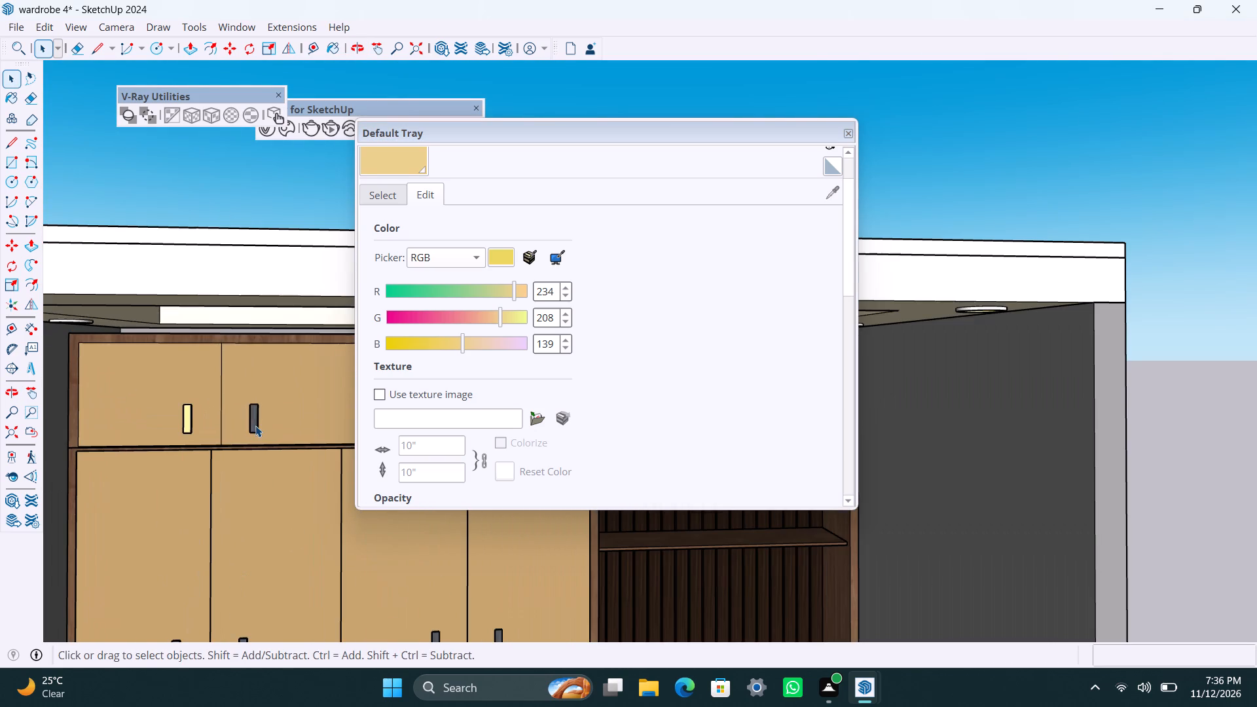
click(256, 426)
scroll(414, 361, up, 1)
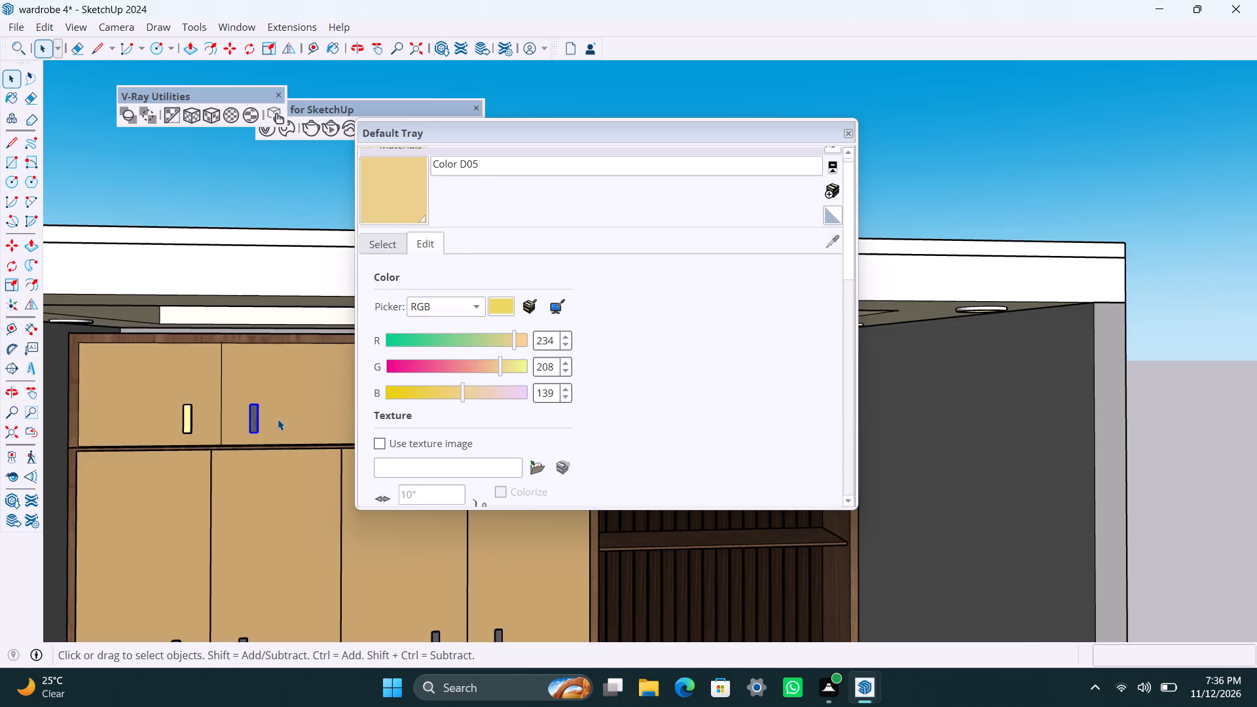
scroll(273, 419, up, 3)
triple_click(251, 417)
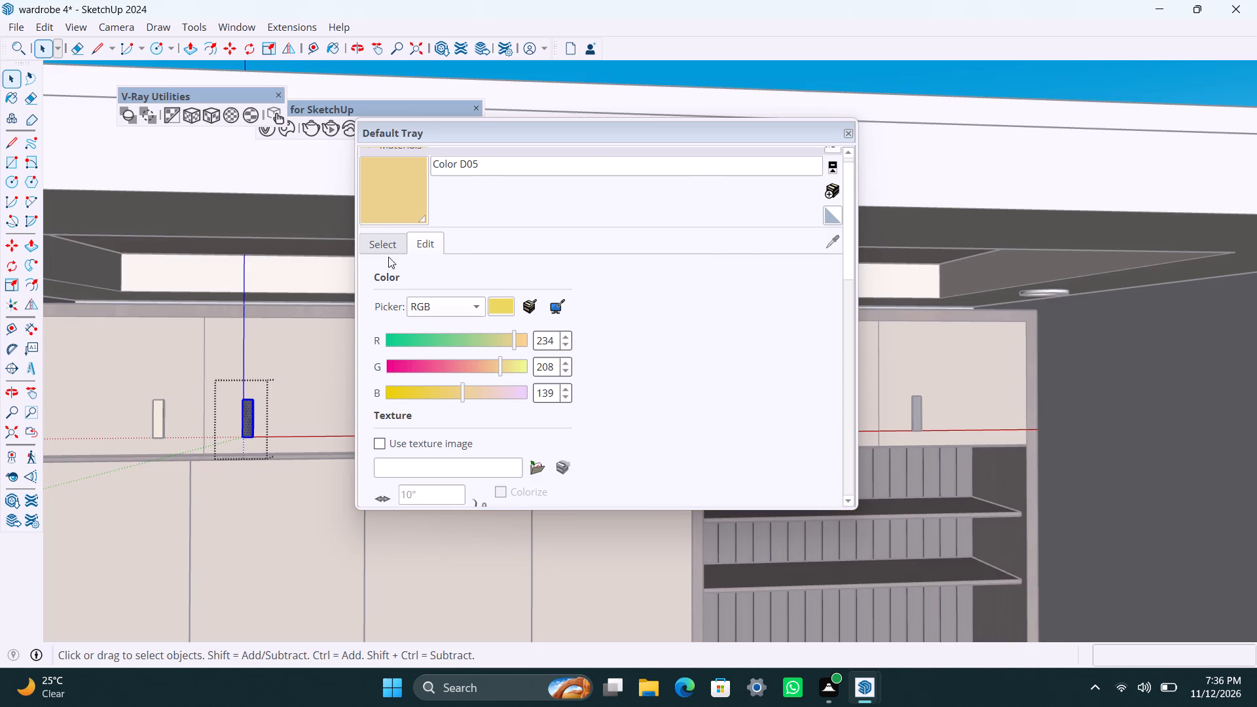
click(406, 198)
click(246, 412)
key(space)
click(272, 420)
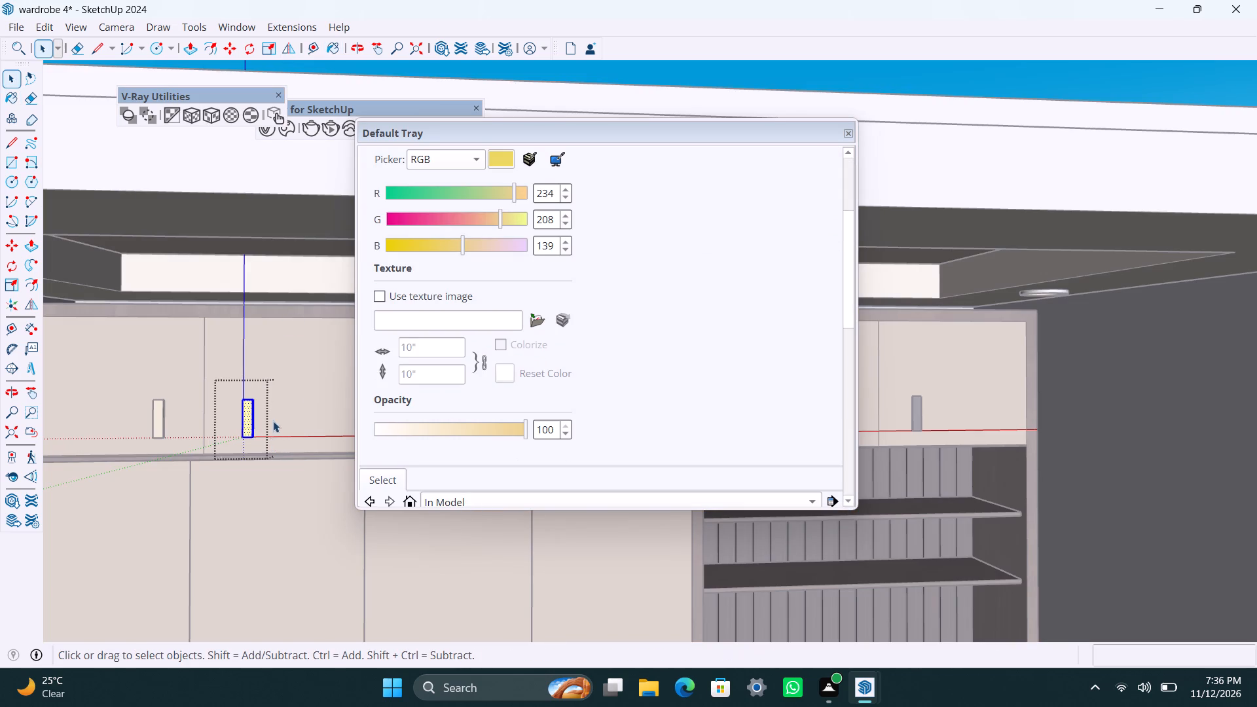
Open the first tall door's handle, select all its geometry and paint it with Color D05.
scroll(267, 437, down, 14)
shift+middle_drag(270, 483, 235, 492)
scroll(204, 534, up, 4)
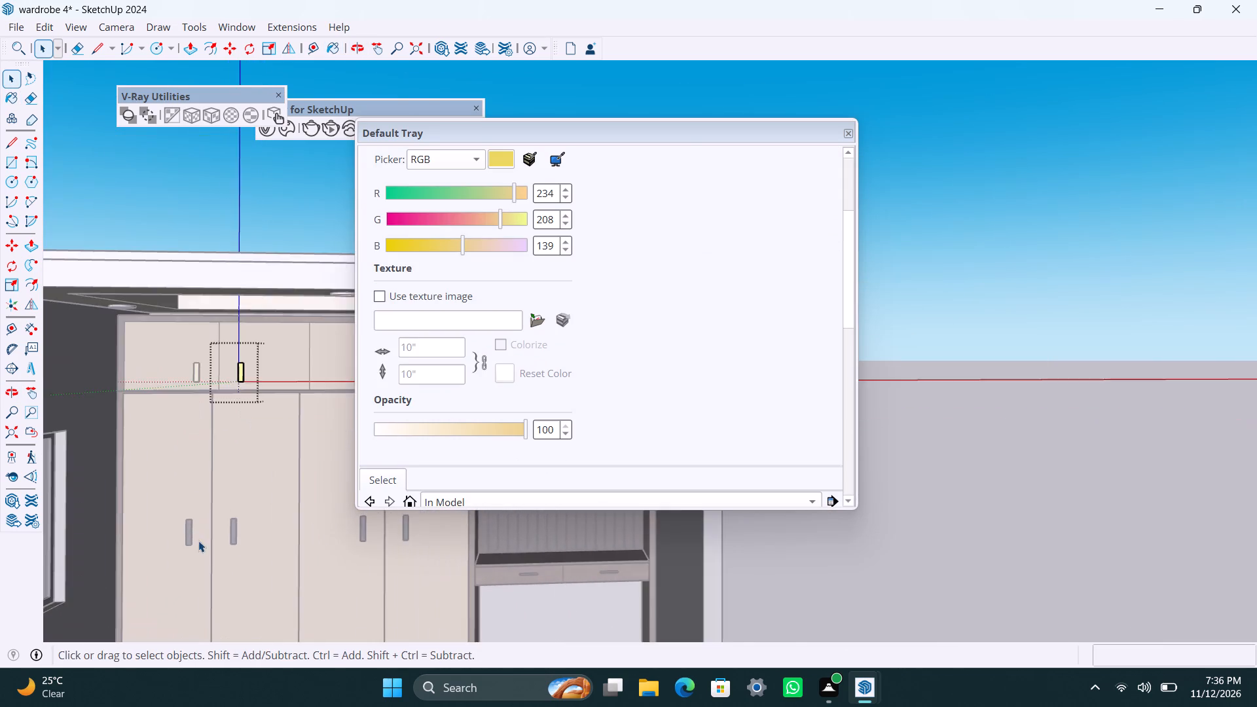
scroll(198, 541, up, 2)
click(182, 522)
triple_click(189, 527)
scroll(456, 276, up, 4)
click(417, 202)
click(189, 539)
key(space)
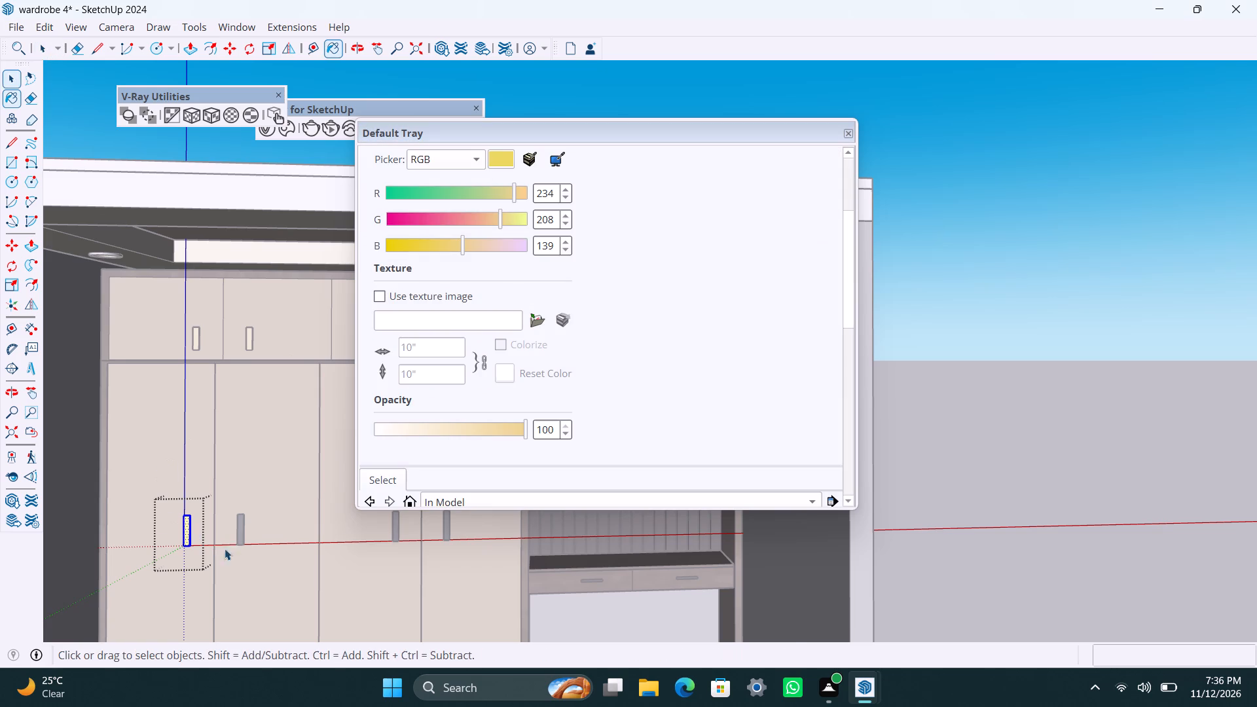
Paint all the geometry inside the second tall door's handle with Color D05 and exit the handle.
triple_click(238, 535)
scroll(404, 290, up, 4)
drag(405, 200, 401, 220)
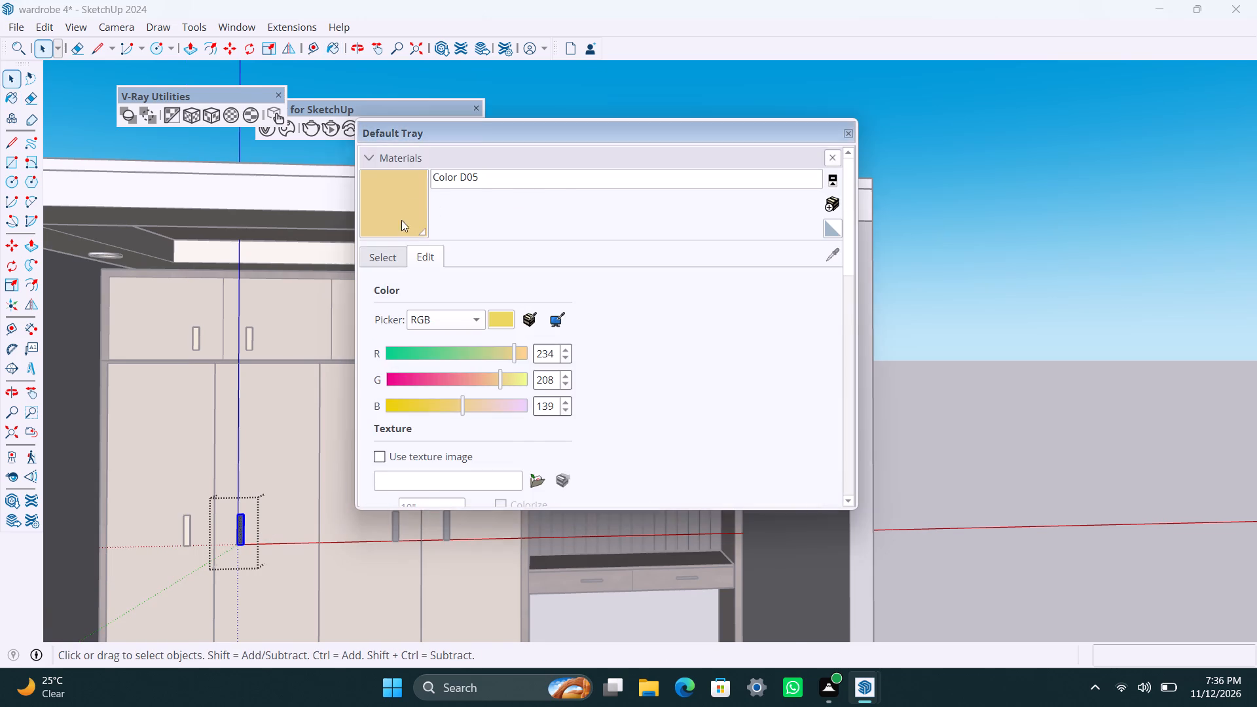
drag(401, 220, 403, 211)
click(244, 539)
key(space)
click(293, 509)
scroll(246, 450, down, 5)
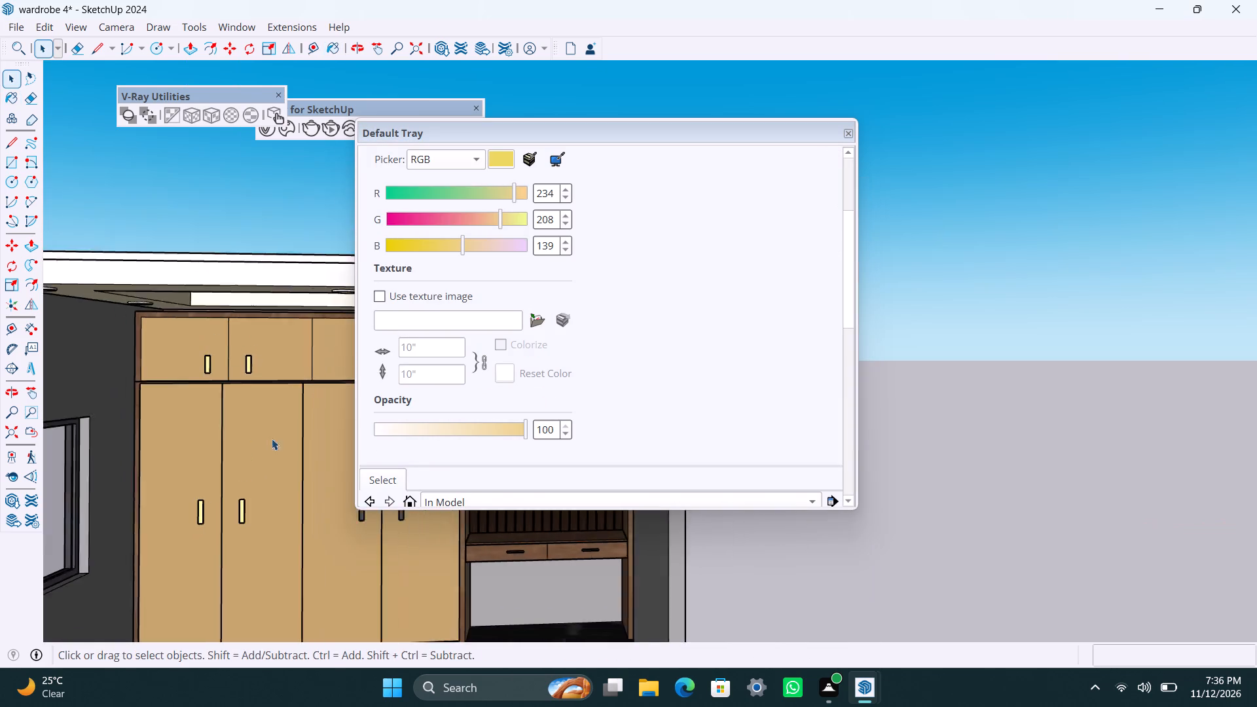
Open the third tall door's handle, select all its geometry and paint it with Color D05.
shift+middle_drag(316, 447, 162, 448)
scroll(227, 532, up, 10)
triple_click(188, 493)
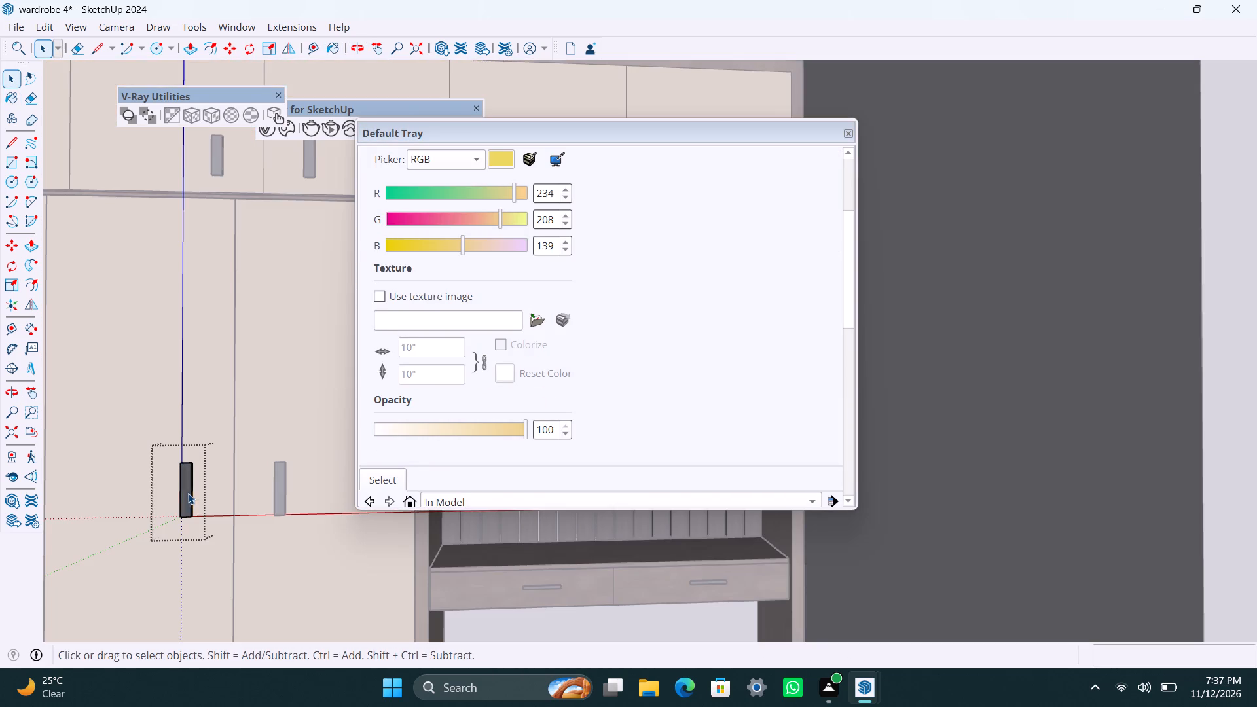
scroll(469, 352, up, 4)
click(418, 216)
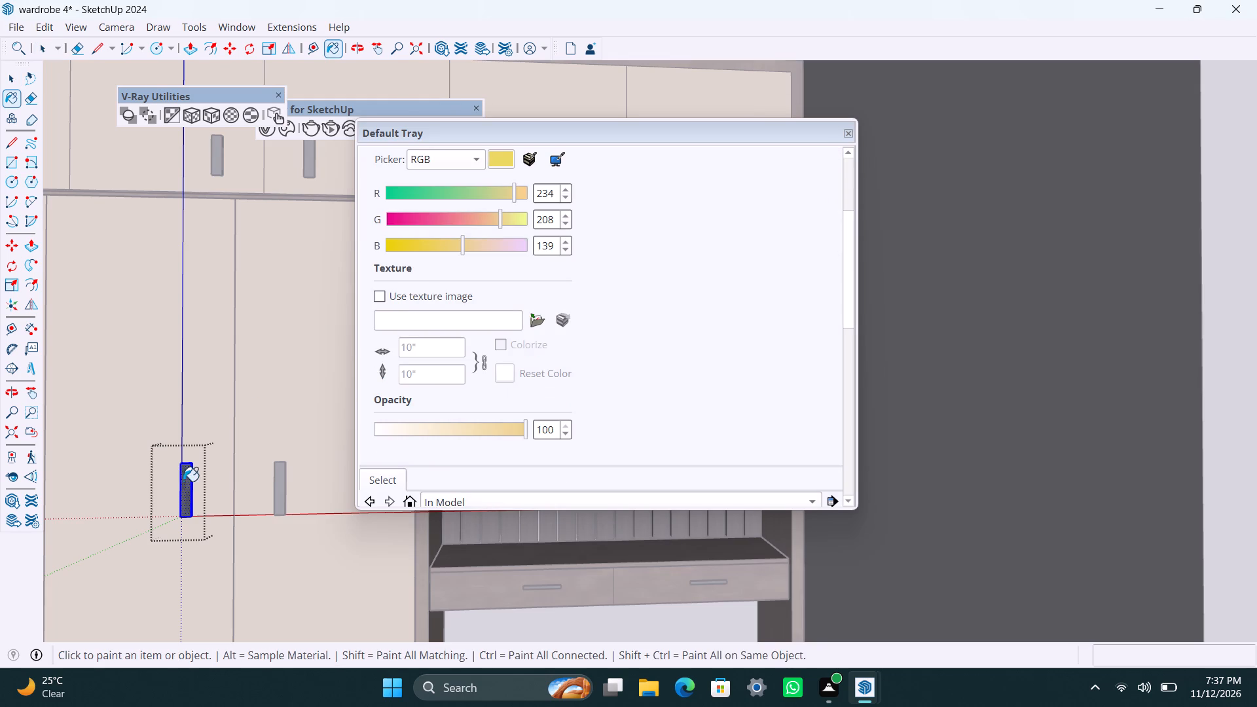
click(192, 478)
key(space)
Paint all the geometry inside the fourth tall door's handle with Color D05 and exit the handle.
triple_click(282, 492)
click(283, 492)
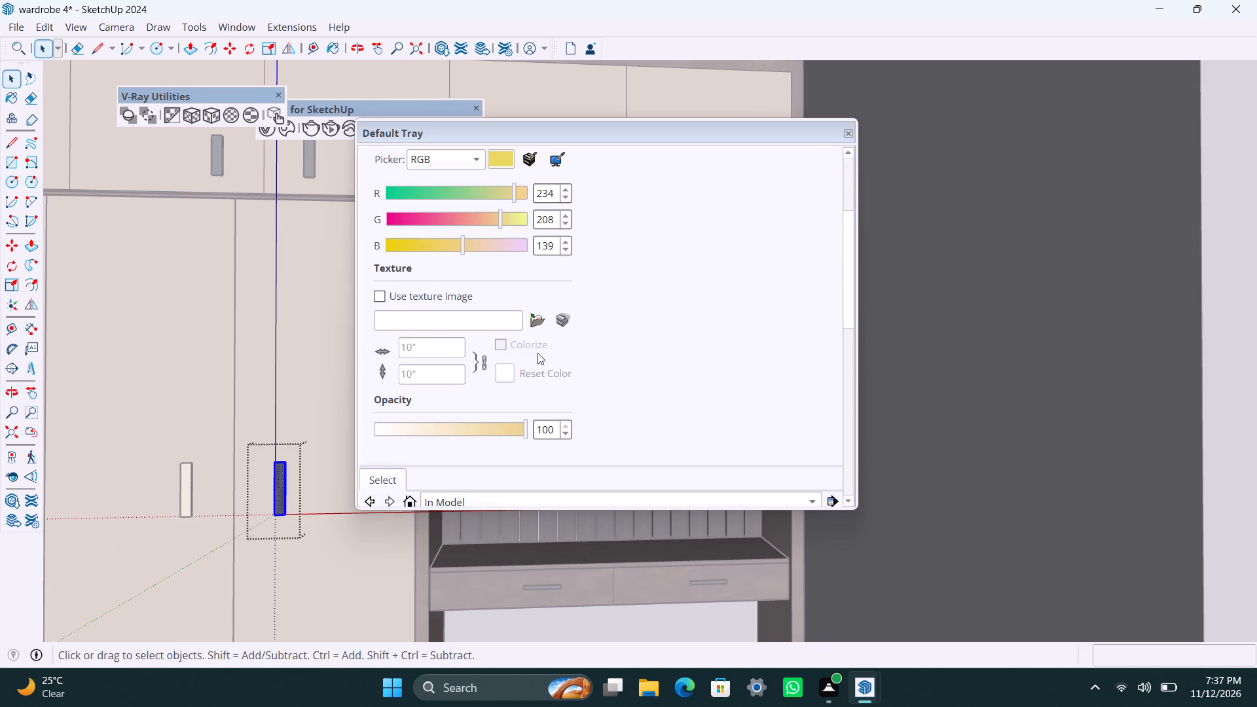
scroll(537, 349, up, 4)
drag(396, 201, 386, 224)
click(274, 484)
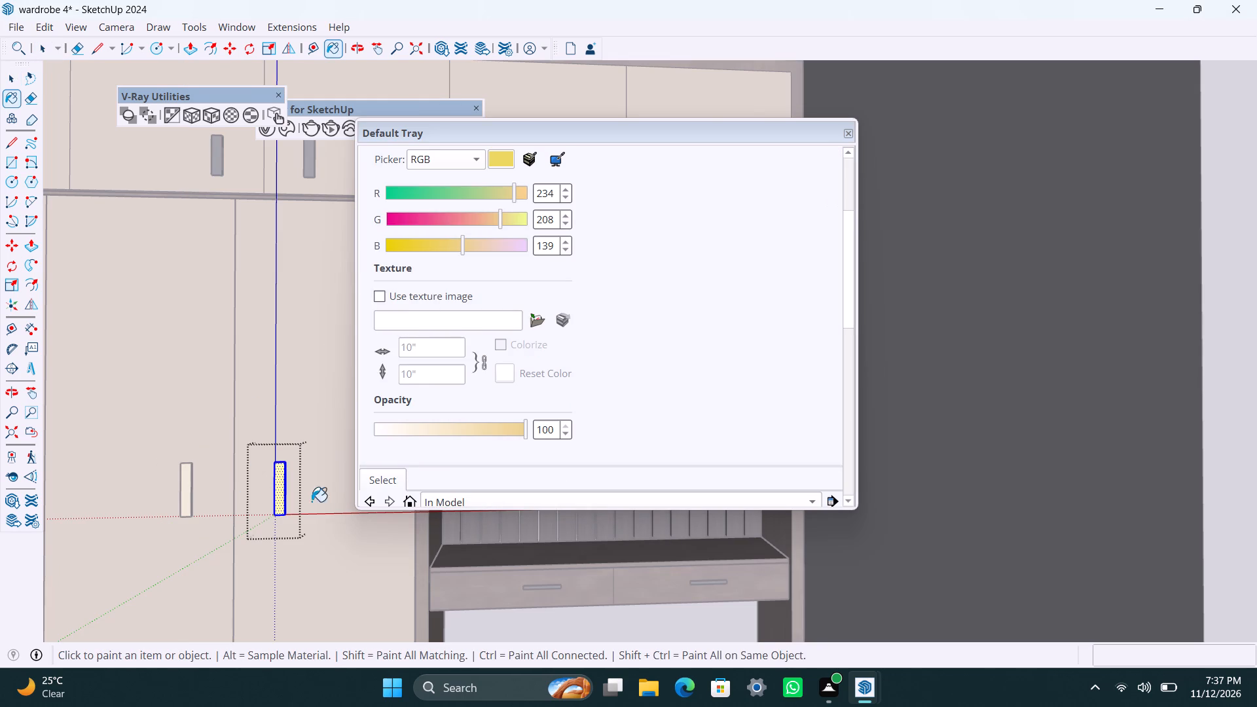
key(space)
click(306, 378)
Open the third upper door's handle and paint it with Color D05.
scroll(238, 352, down, 9)
shift+middle_drag(225, 344, 218, 441)
scroll(232, 297, up, 3)
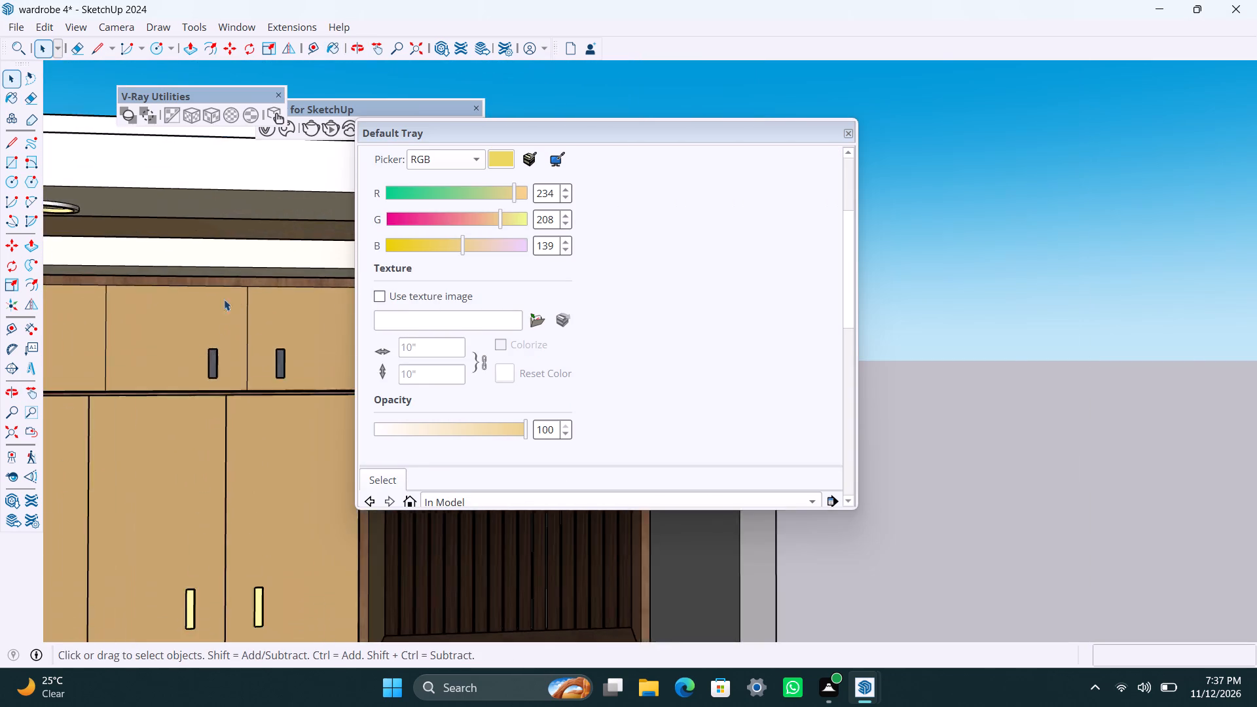
scroll(224, 299, up, 7)
click(211, 353)
double_click(216, 359)
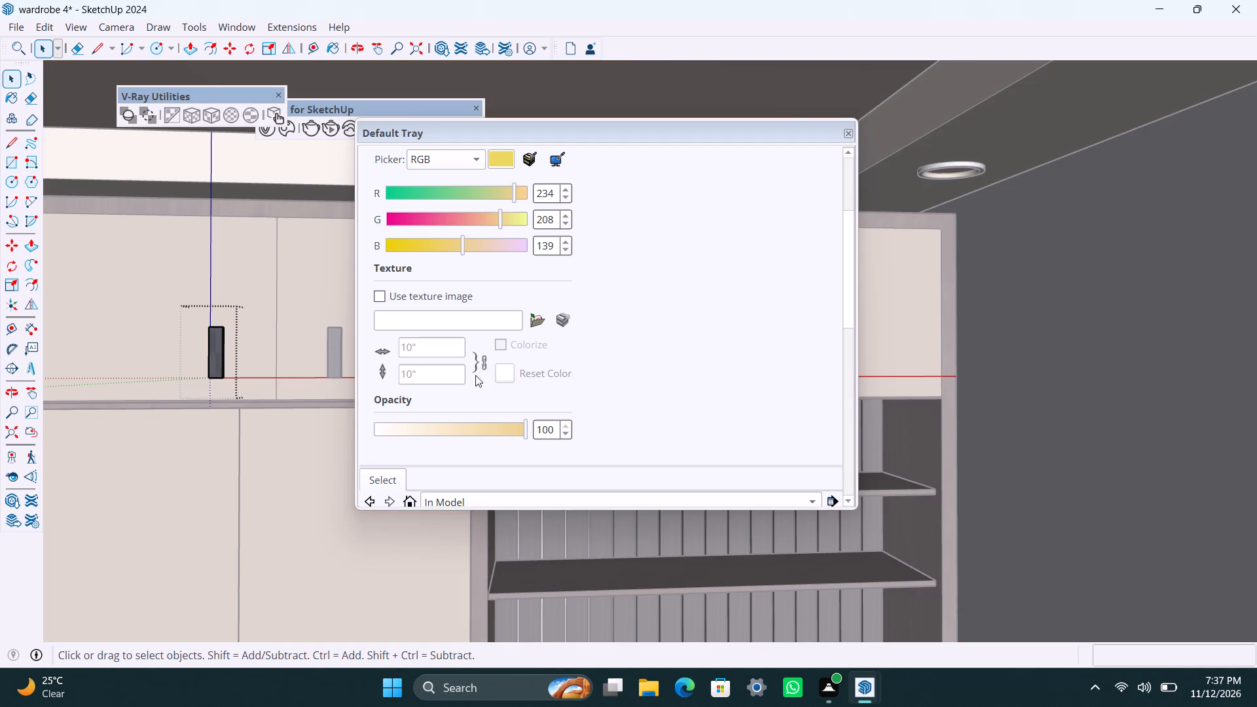
scroll(498, 365, up, 4)
drag(395, 219, 392, 227)
click(219, 359)
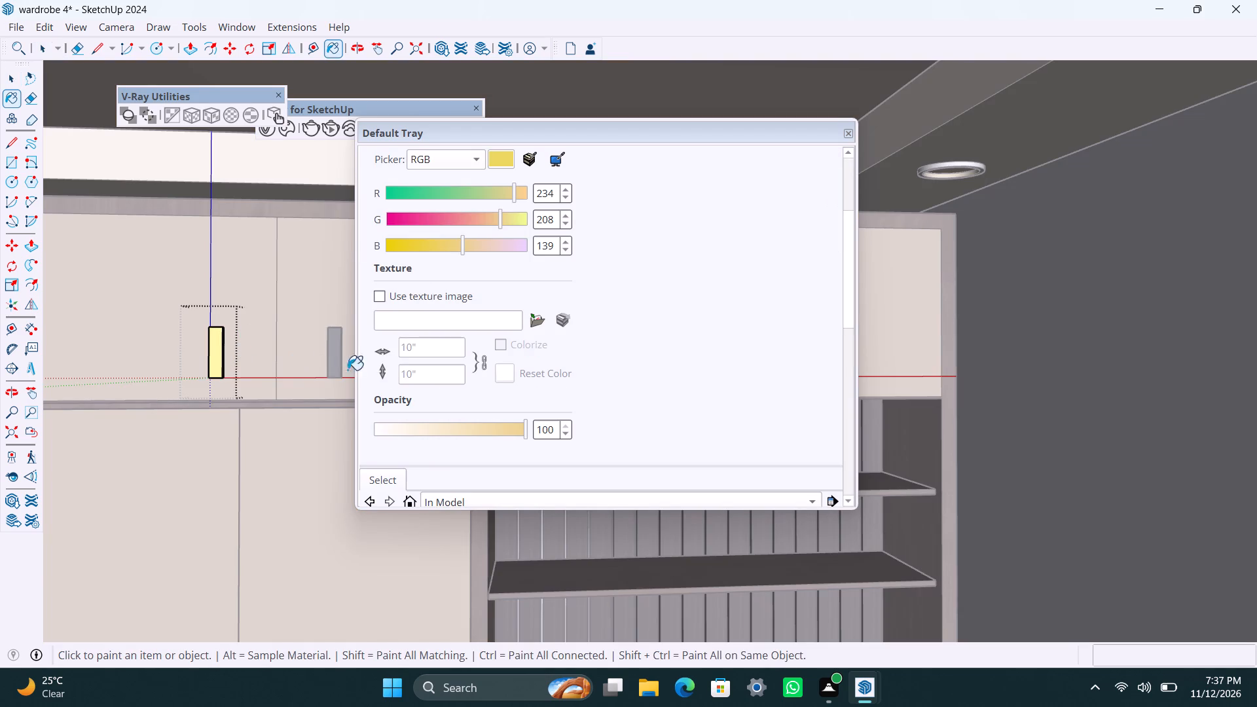
key(space)
Paint all the geometry inside the fourth upper door's handle with Color D05 and exit the handle.
triple_click(338, 360)
scroll(517, 353, up, 4)
drag(393, 209, 392, 233)
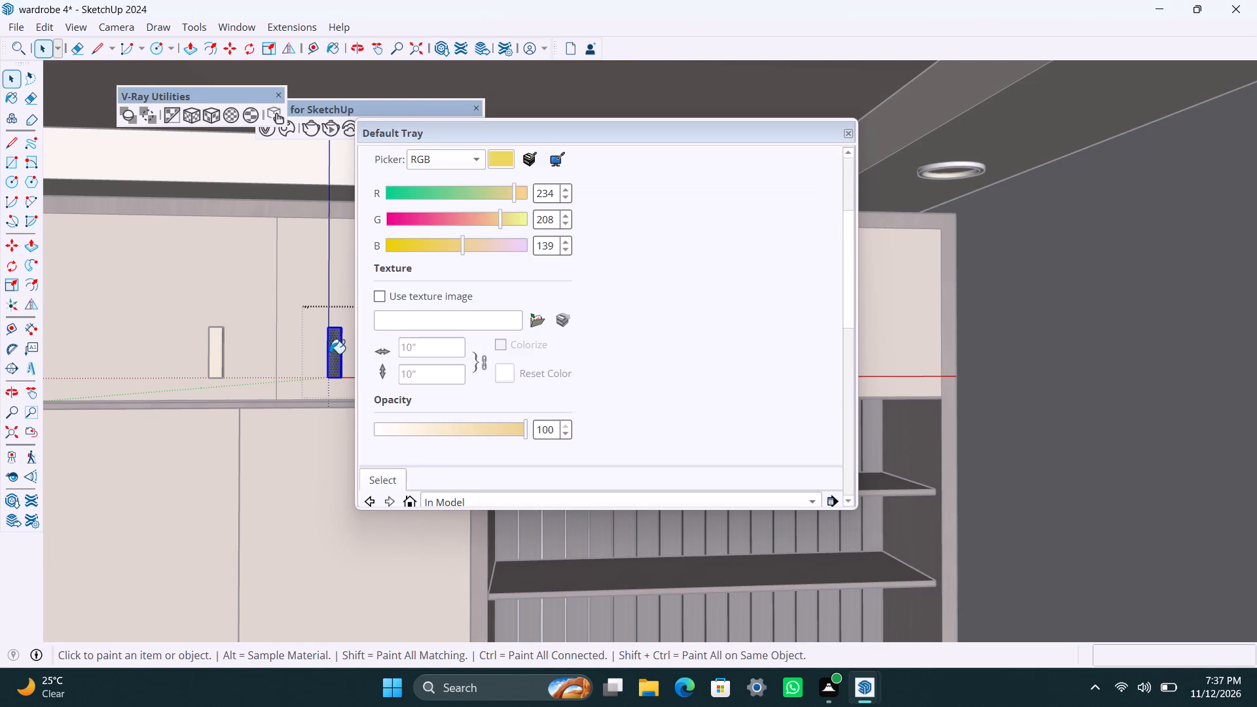
click(324, 367)
click(335, 359)
key(space)
scroll(248, 335, down, 10)
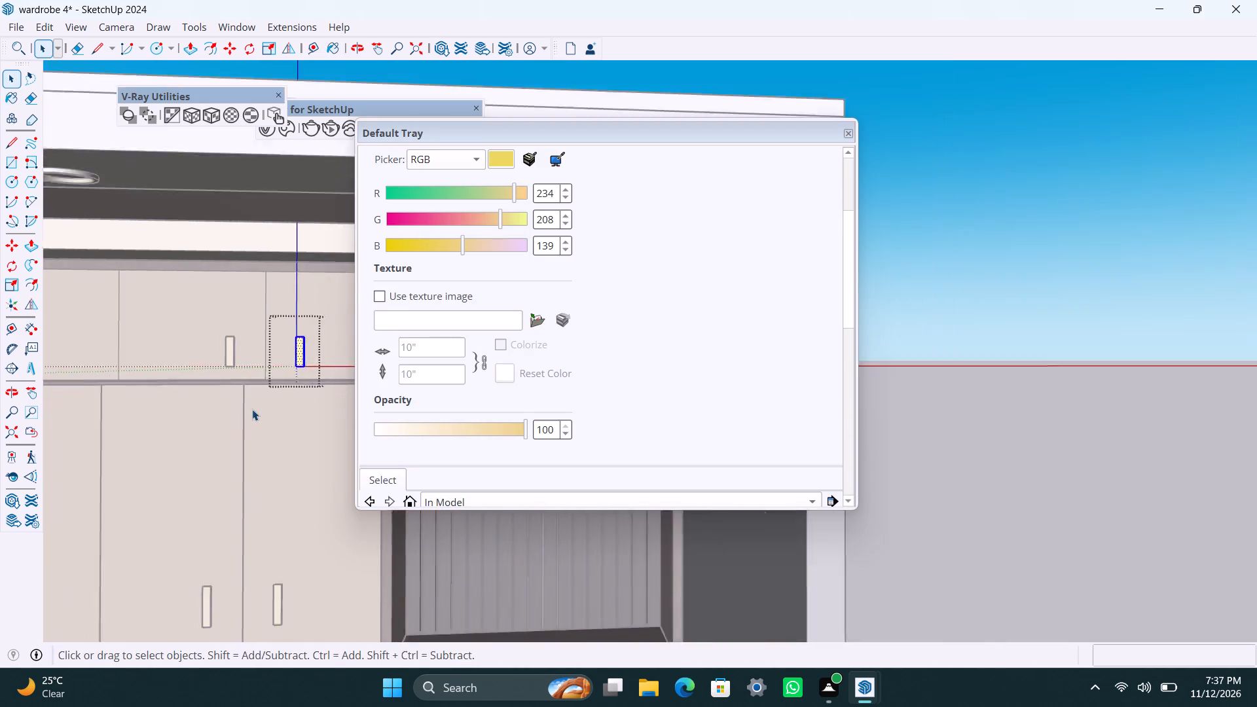
scroll(252, 409, down, 8)
shift+middle_drag(254, 469, 173, 454)
click(195, 247)
Paint all the geometry inside the left-hand handle of the two upper doors above the open shelves with Color D05.
scroll(240, 412, up, 3)
middle_drag(299, 443, 365, 457)
scroll(327, 348, up, 6)
shift+middle_drag(273, 346, 249, 346)
scroll(242, 343, up, 3)
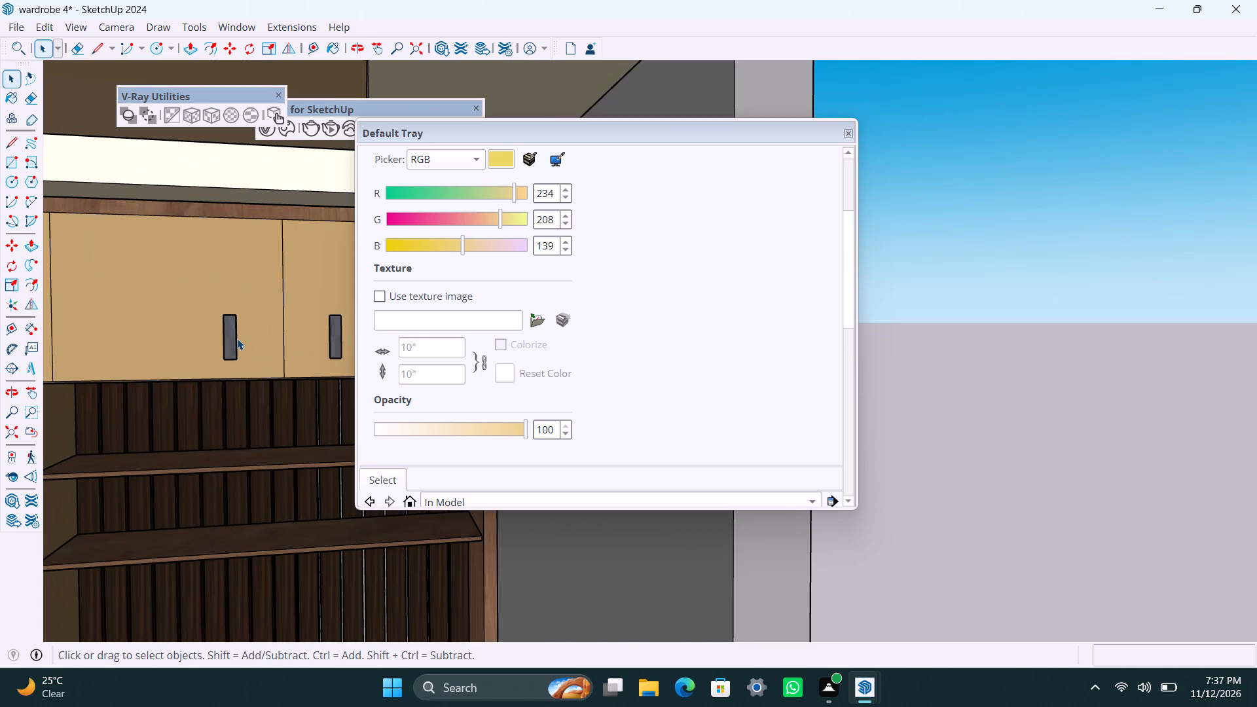
triple_click(236, 331)
scroll(539, 350, up, 5)
click(421, 219)
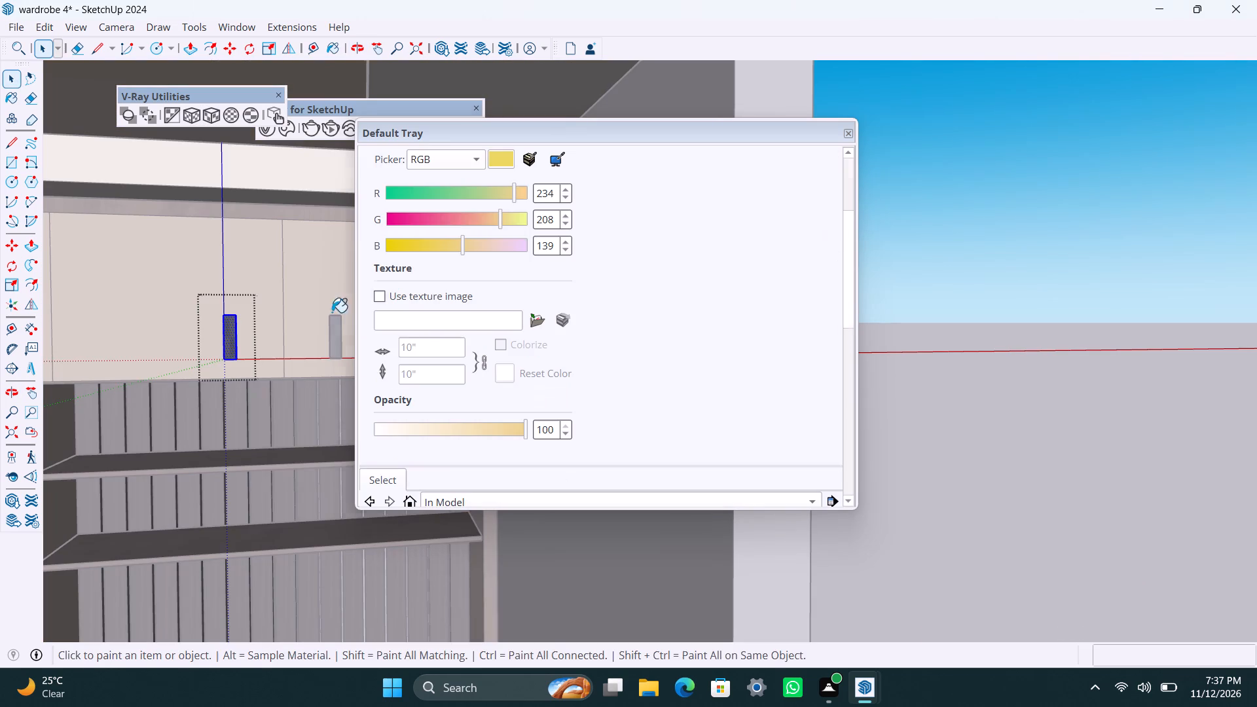
click(229, 355)
scroll(233, 372, up, 2)
shift+middle_drag(183, 372, 105, 388)
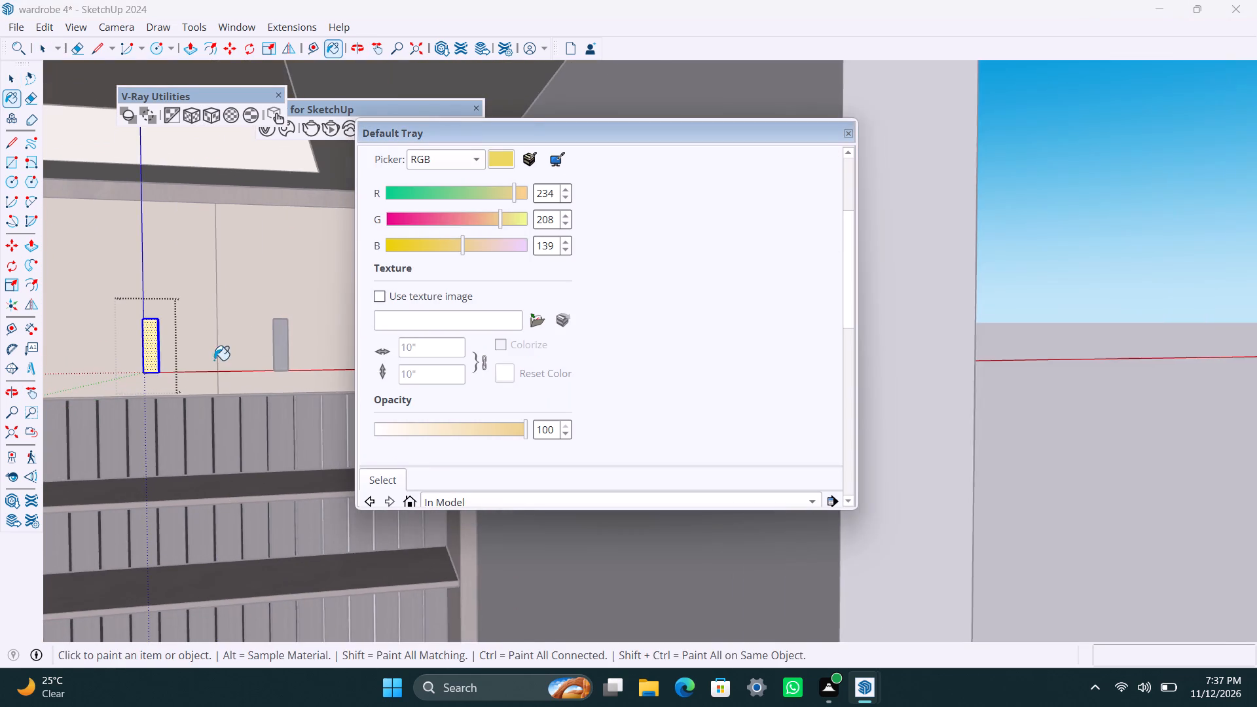
scroll(213, 357, up, 2)
key(space)
Open the rightmost upper door's handle above the open shelves, select all its geometry and paint it with Color D05.
click(282, 347)
double_click(289, 345)
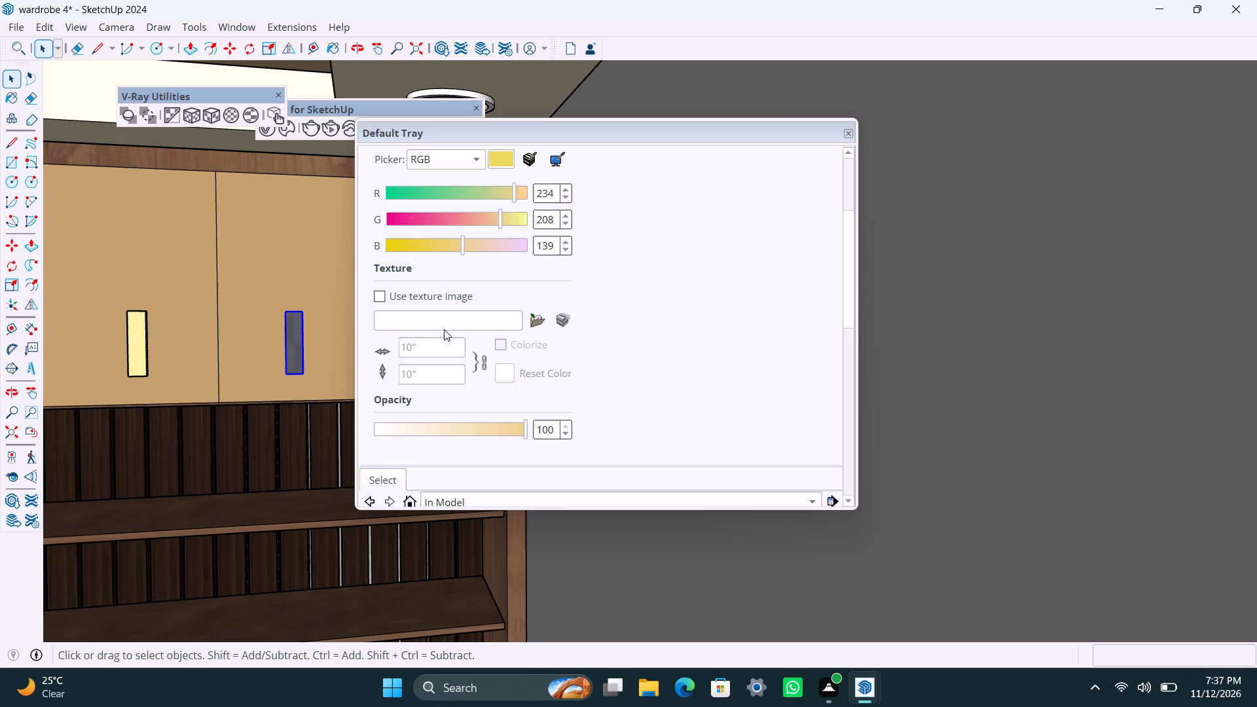
scroll(444, 327, up, 4)
drag(401, 216, 392, 240)
drag(403, 213, 390, 230)
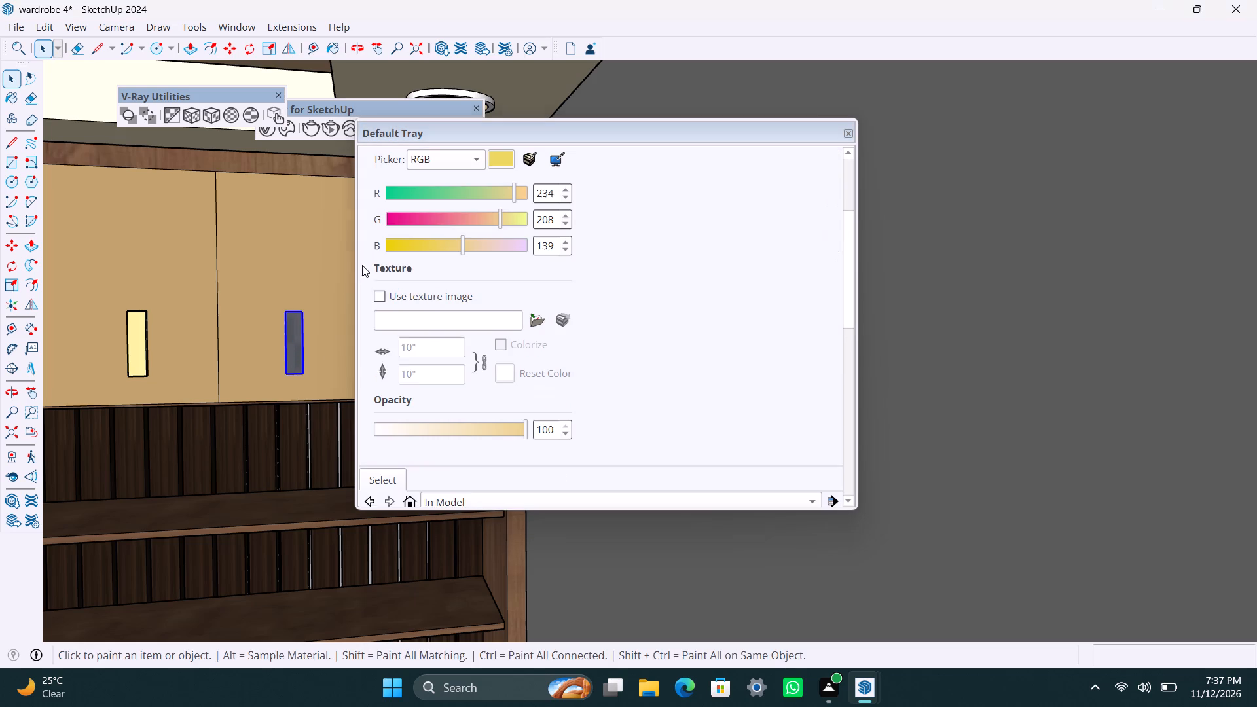
click(293, 352)
scroll(280, 338, up, 2)
key(space)
triple_click(300, 340)
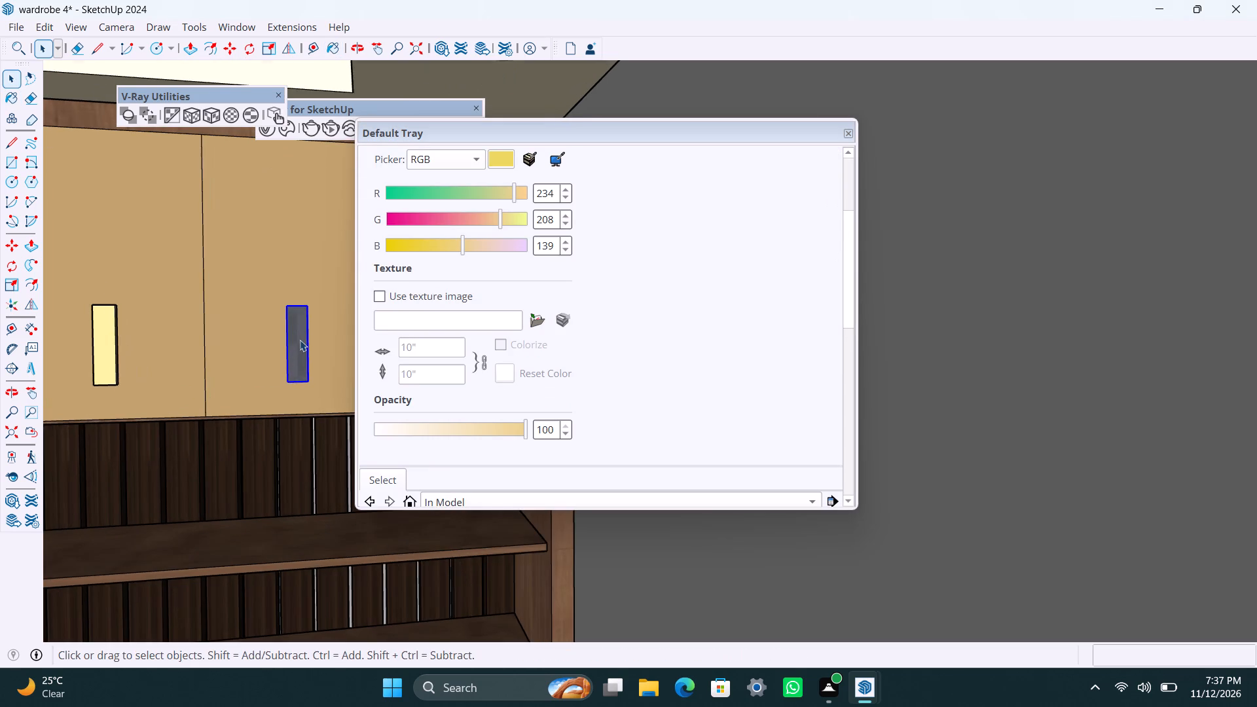
scroll(460, 314, up, 4)
drag(410, 203, 399, 227)
click(296, 327)
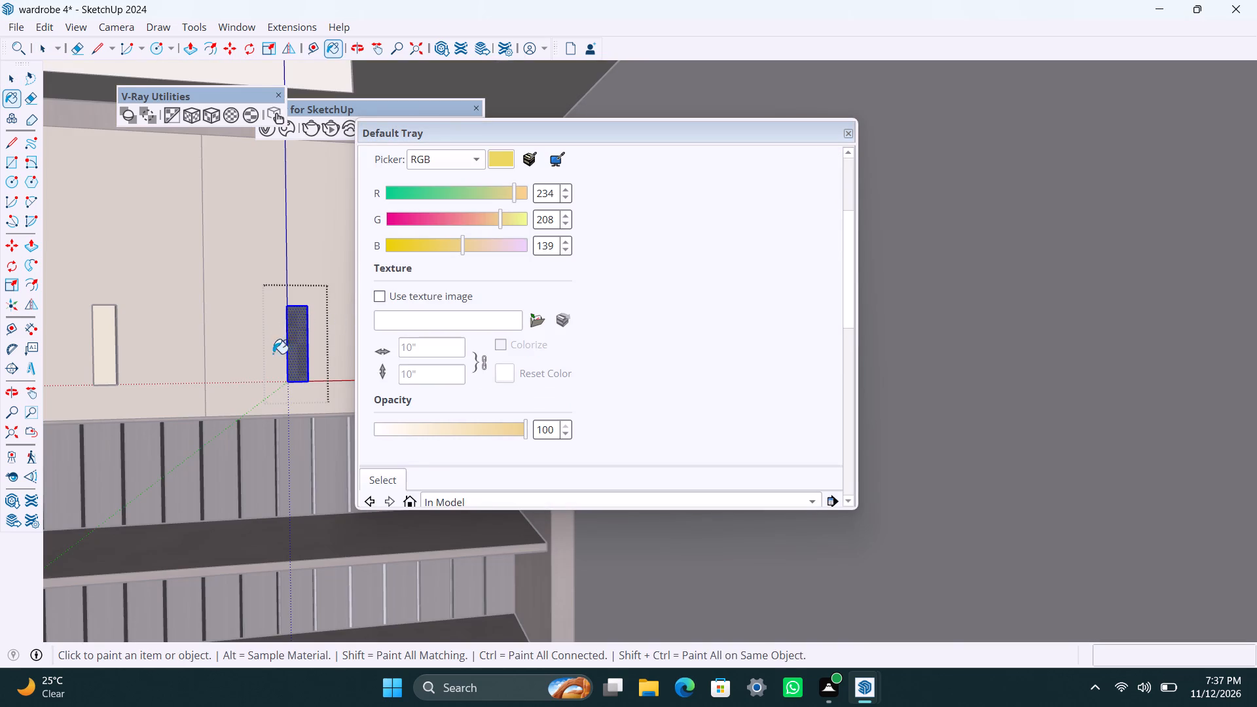
key(space)
Save the wardrobe 4 model.
scroll(279, 347, down, 5)
key(ctrl+s)
scroll(278, 363, down, 5)
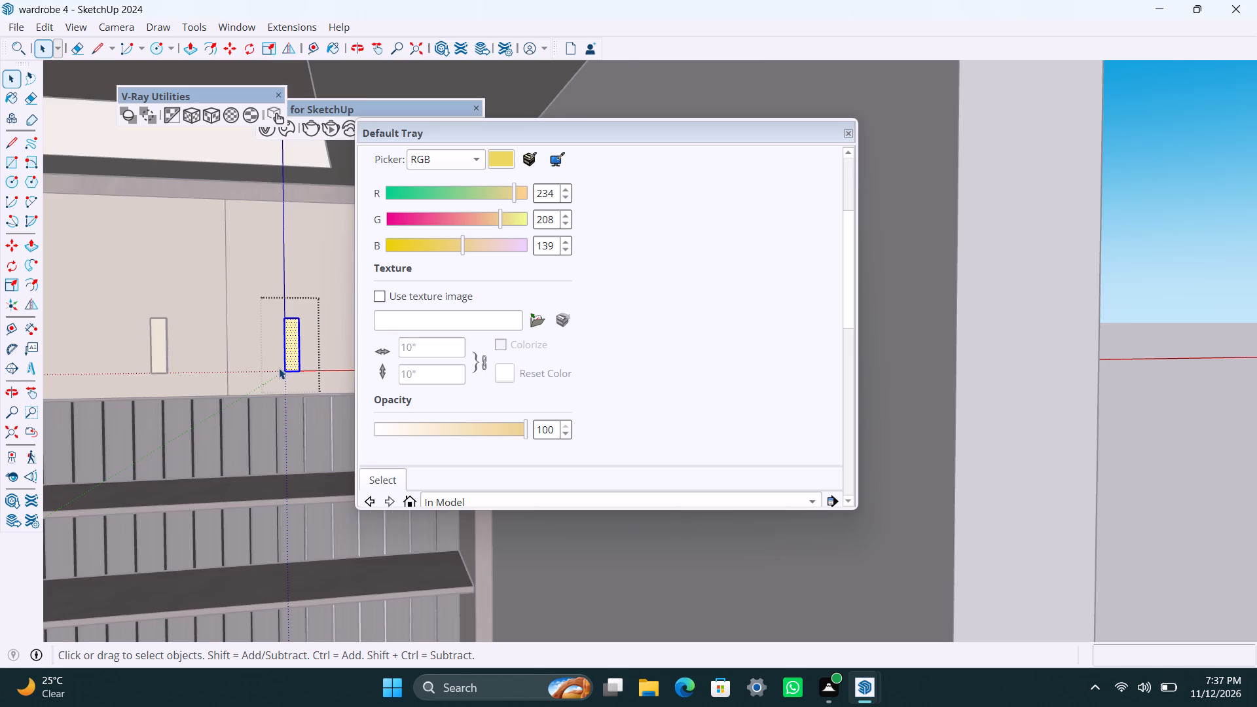
Exit the upper door's handle and paint all the geometry of the left desk drawer's handle, below the open shelves, with Color D05.
scroll(279, 368, down, 18)
click(153, 209)
scroll(146, 372, down, 3)
middle_drag(158, 456, 146, 458)
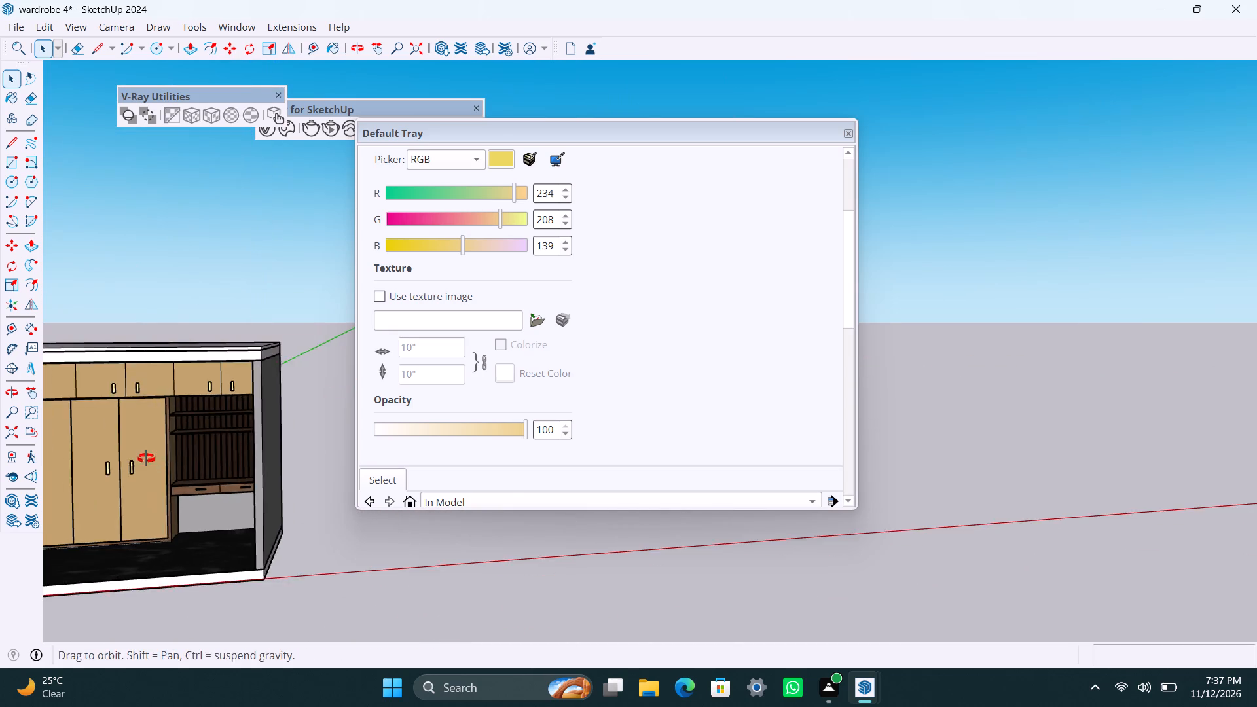
middle_drag(146, 458, 83, 468)
scroll(112, 454, up, 1)
middle_drag(115, 456, 160, 427)
scroll(261, 467, up, 3)
middle_drag(295, 502, 365, 517)
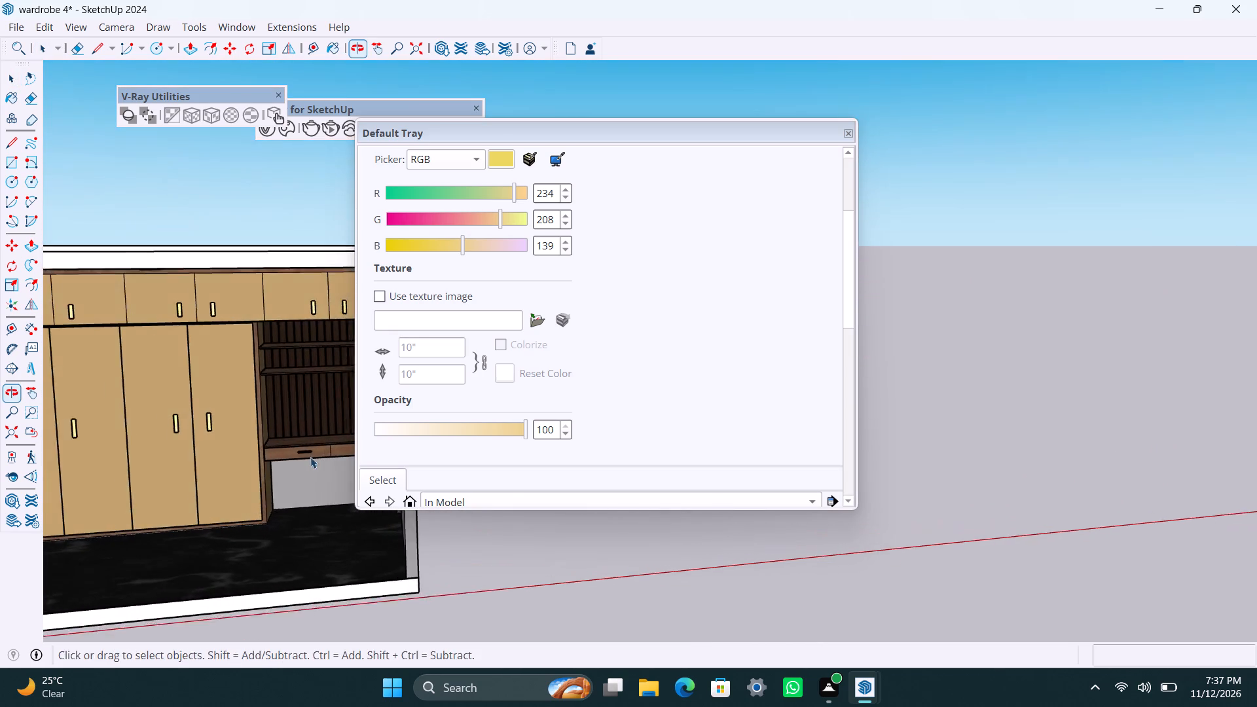
scroll(310, 457, up, 3)
middle_drag(318, 483, 232, 495)
scroll(253, 471, up, 9)
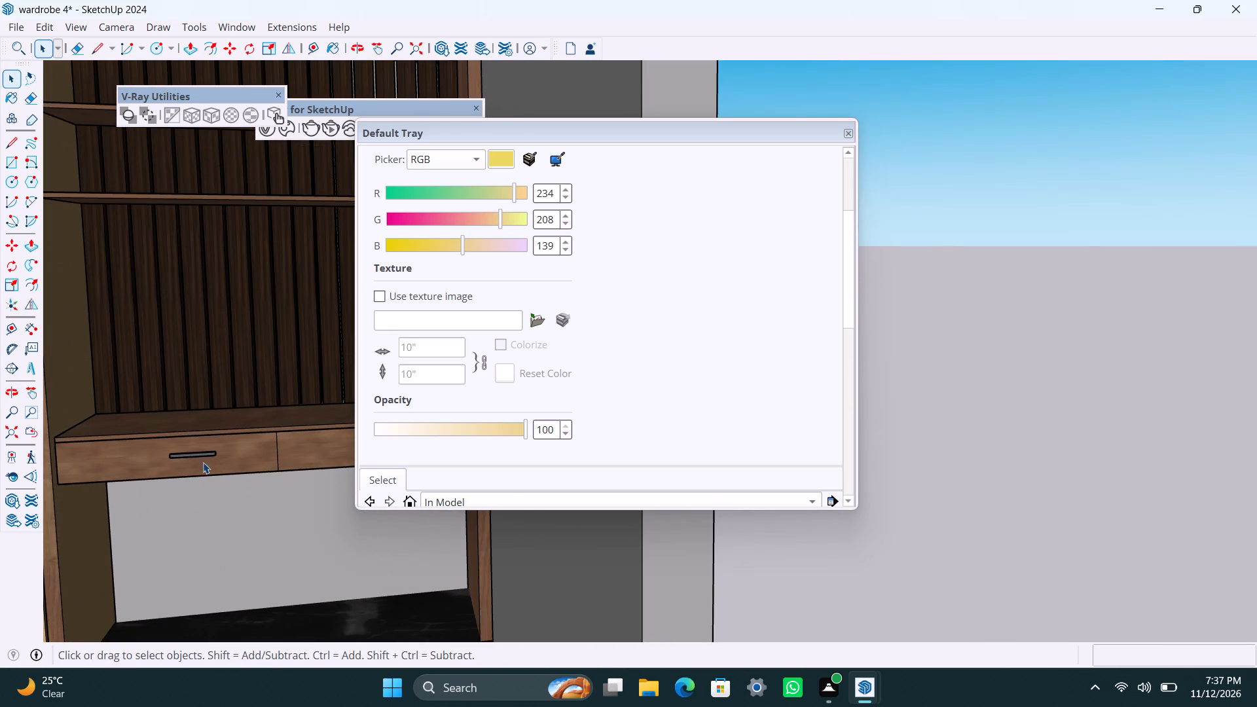
click(203, 462)
scroll(200, 457, up, 6)
triple_click(199, 457)
scroll(431, 333, up, 2)
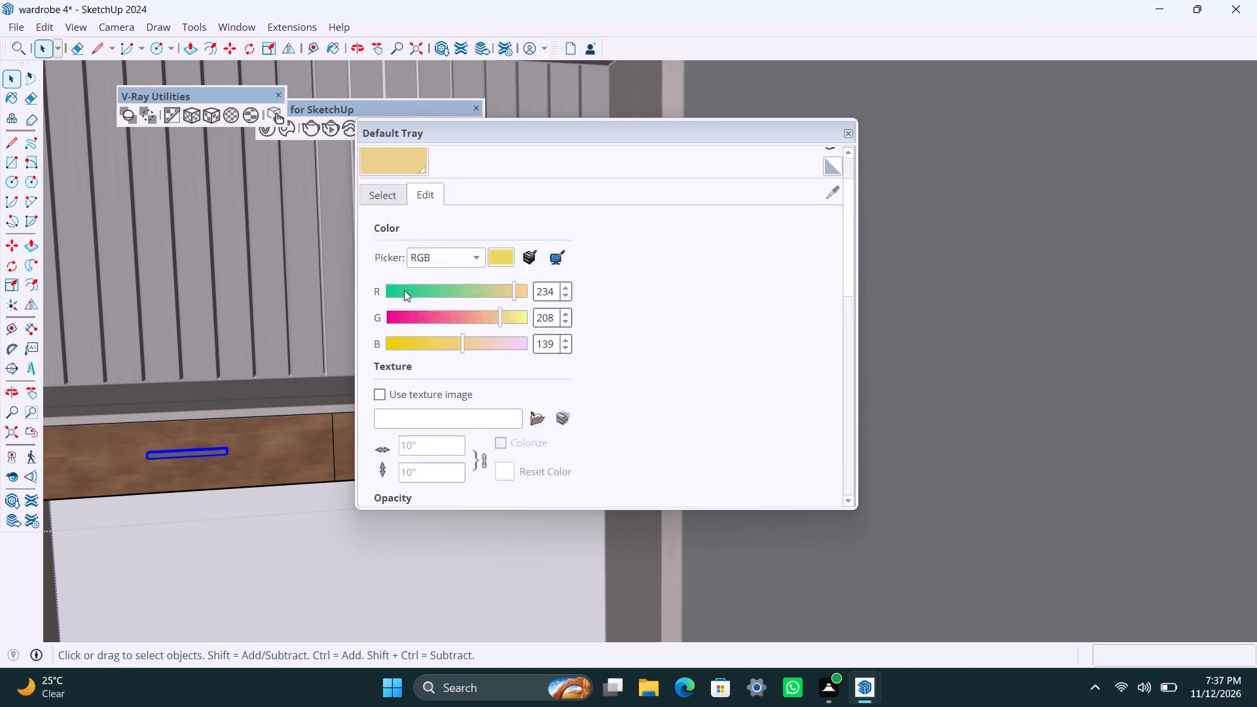
scroll(404, 290, up, 1)
drag(394, 178, 392, 185)
click(183, 457)
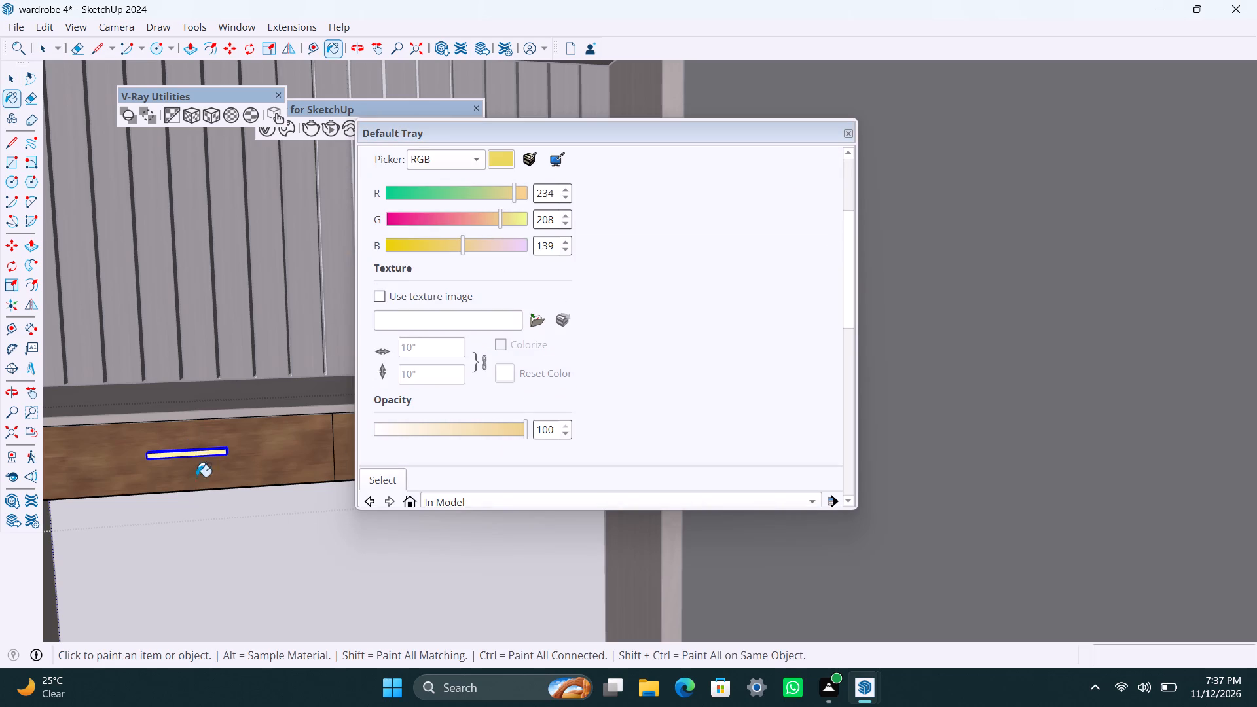
Select the right desk drawer's handle and paint it with Color D05, leaving the wooden drawer front in its own material.
scroll(237, 475, up, 2)
middle_drag(266, 465, 16, 511)
key(space)
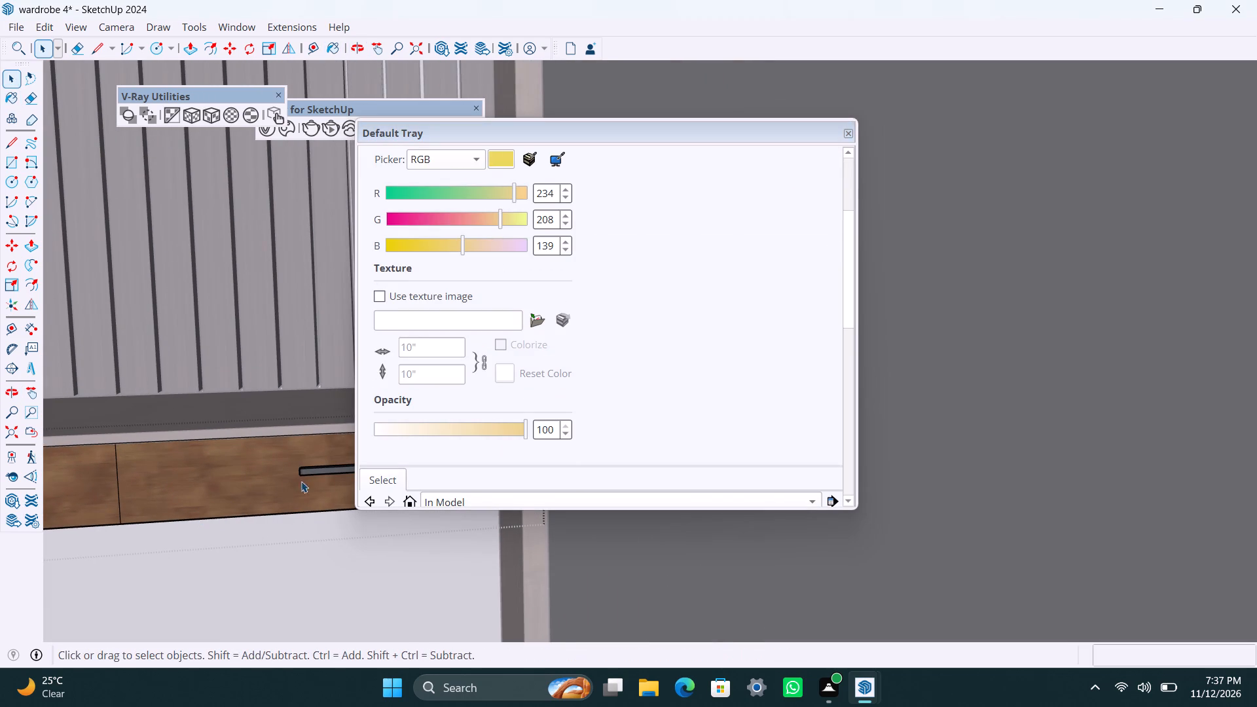
click(321, 473)
scroll(449, 274, up, 3)
drag(404, 196, 401, 205)
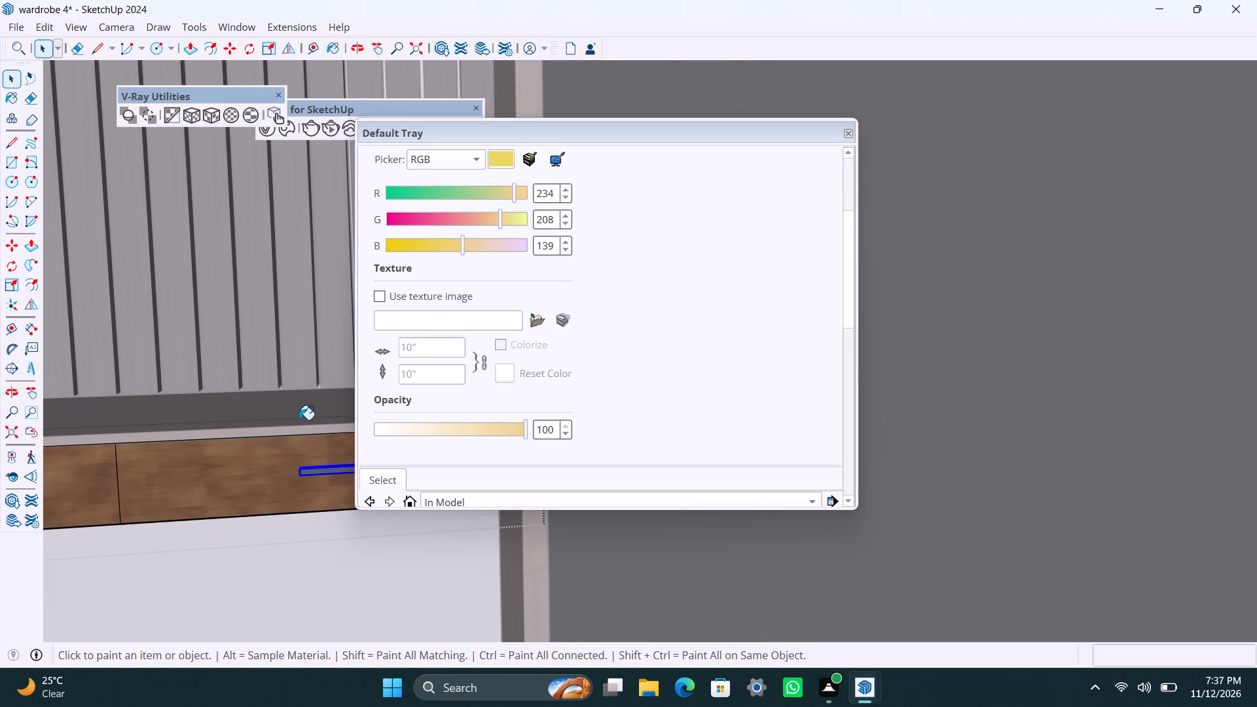
click(327, 479)
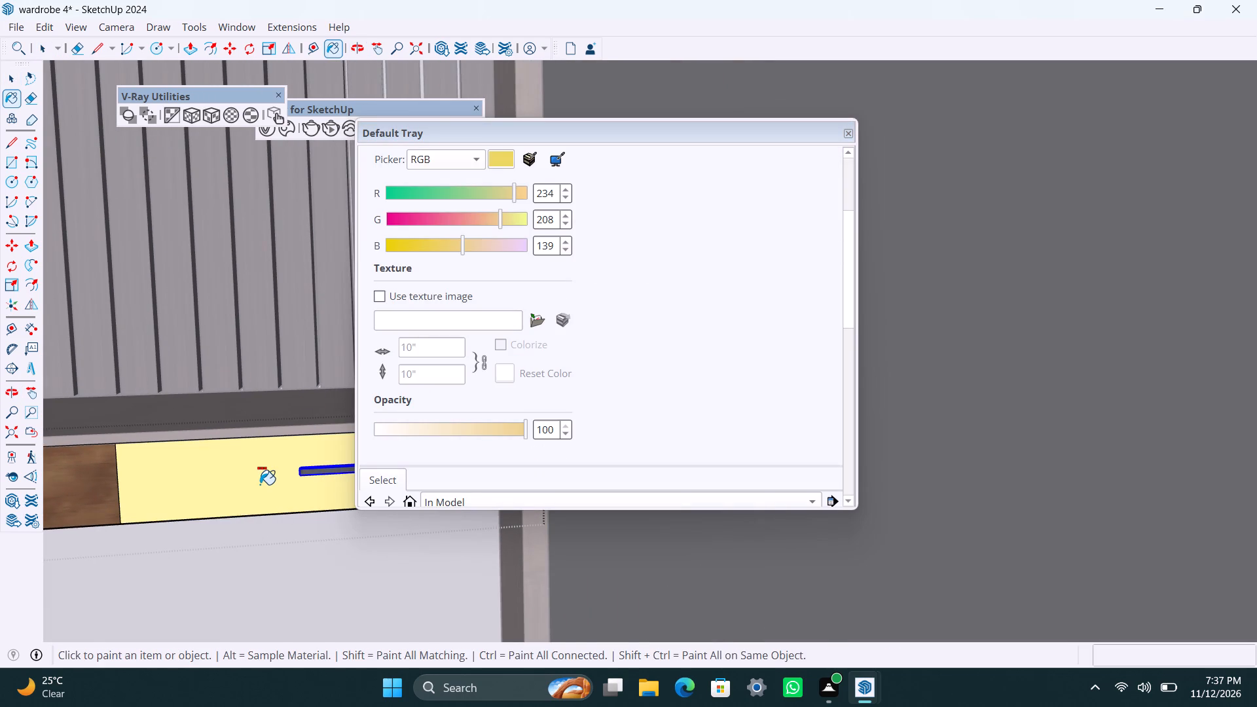
key(ctrl+z)
scroll(323, 482, up, 4)
click(316, 471)
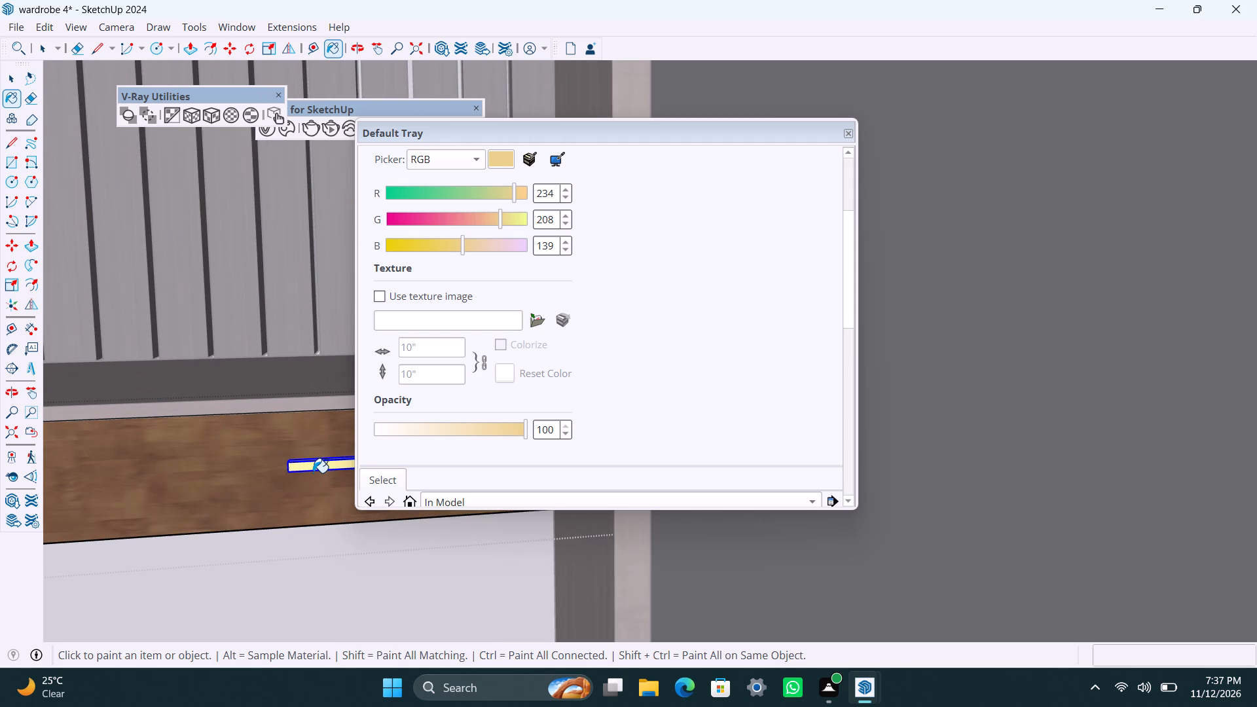
key(ctrl+z)
scroll(249, 457, down, 6)
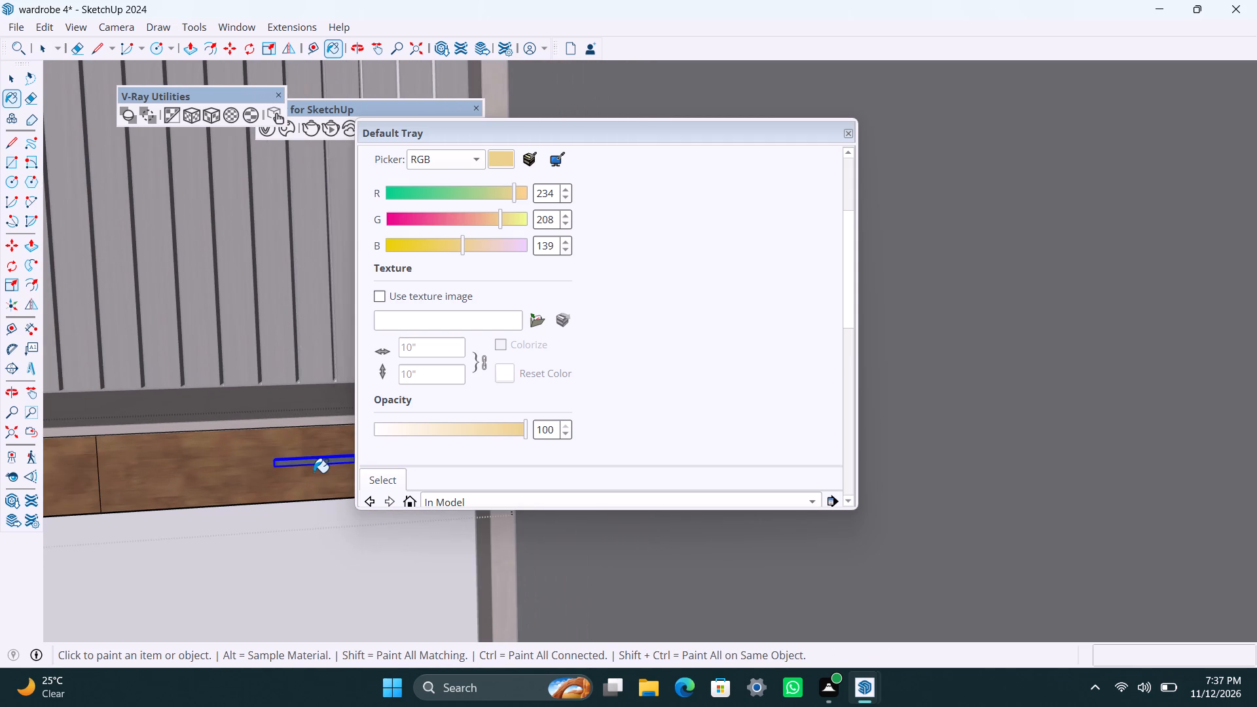
scroll(314, 473, up, 4)
click(303, 458)
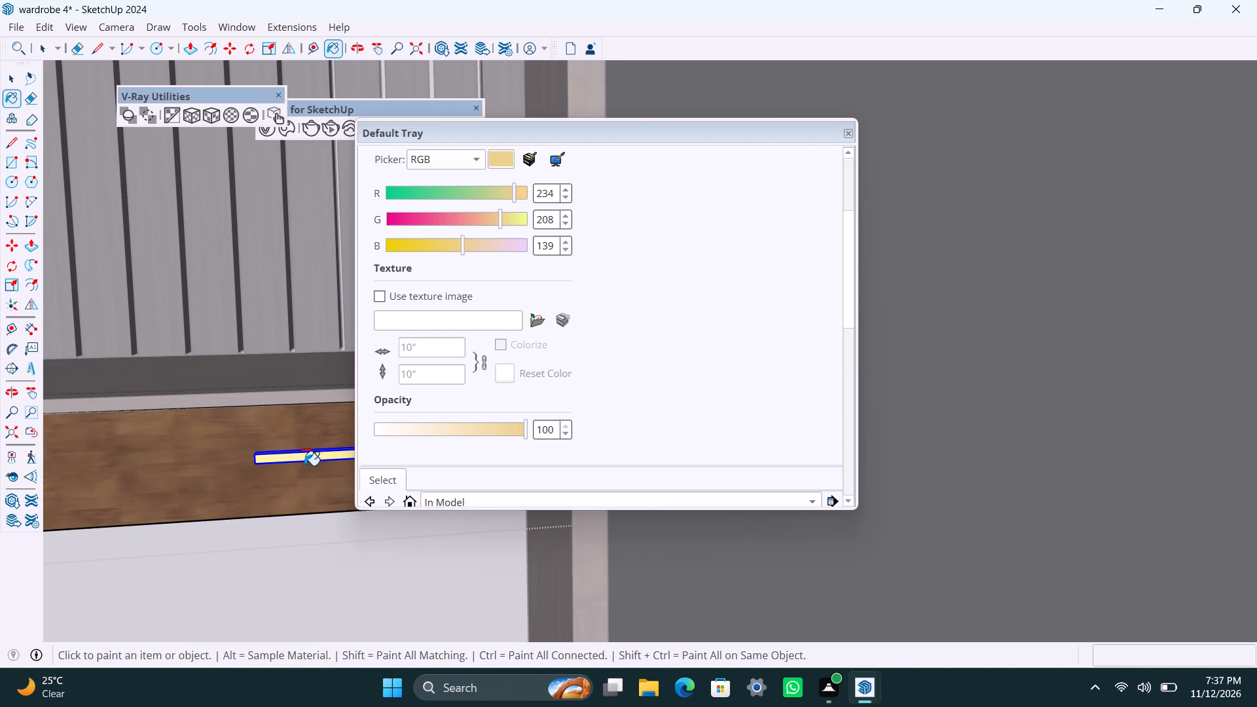
Save the wardrobe 4 model.
key(ctrl+s)
key(space)
Exit the drawer handle's editing context and close the Default Tray and both floating V-Ray toolbars.
scroll(273, 448, down, 19)
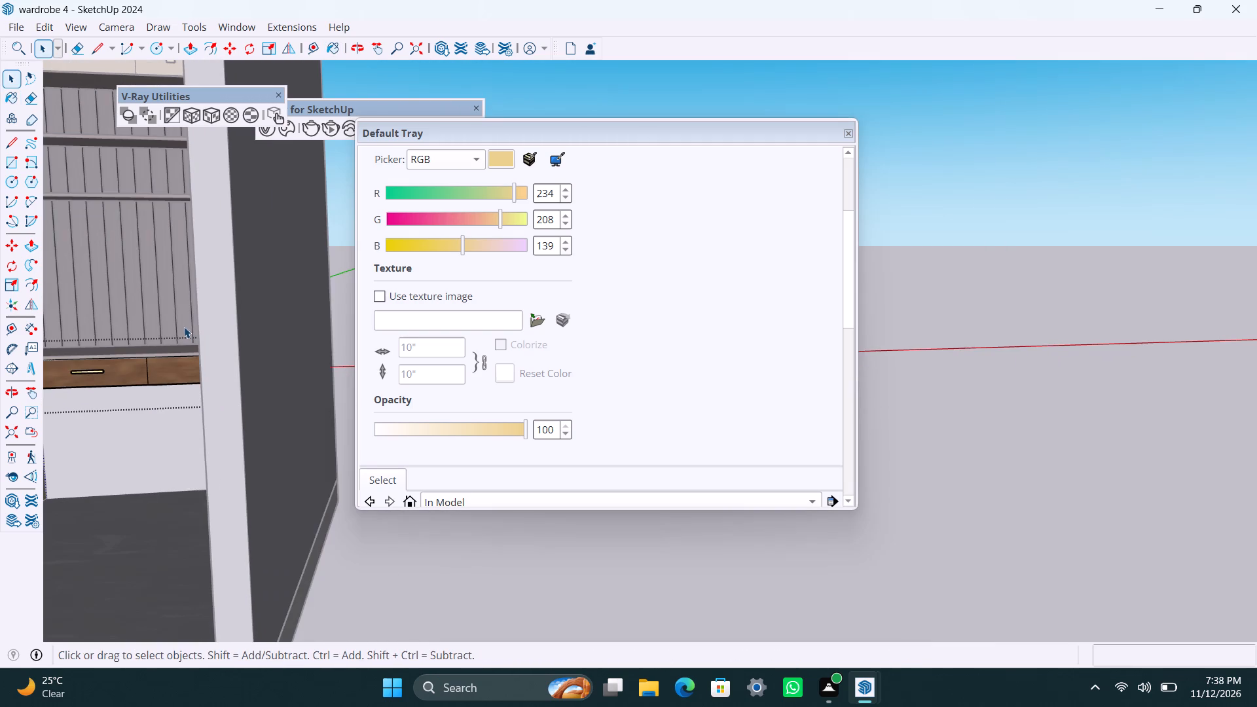
click(1059, 198)
scroll(359, 459, down, 4)
shift+middle_drag(128, 432, 134, 431)
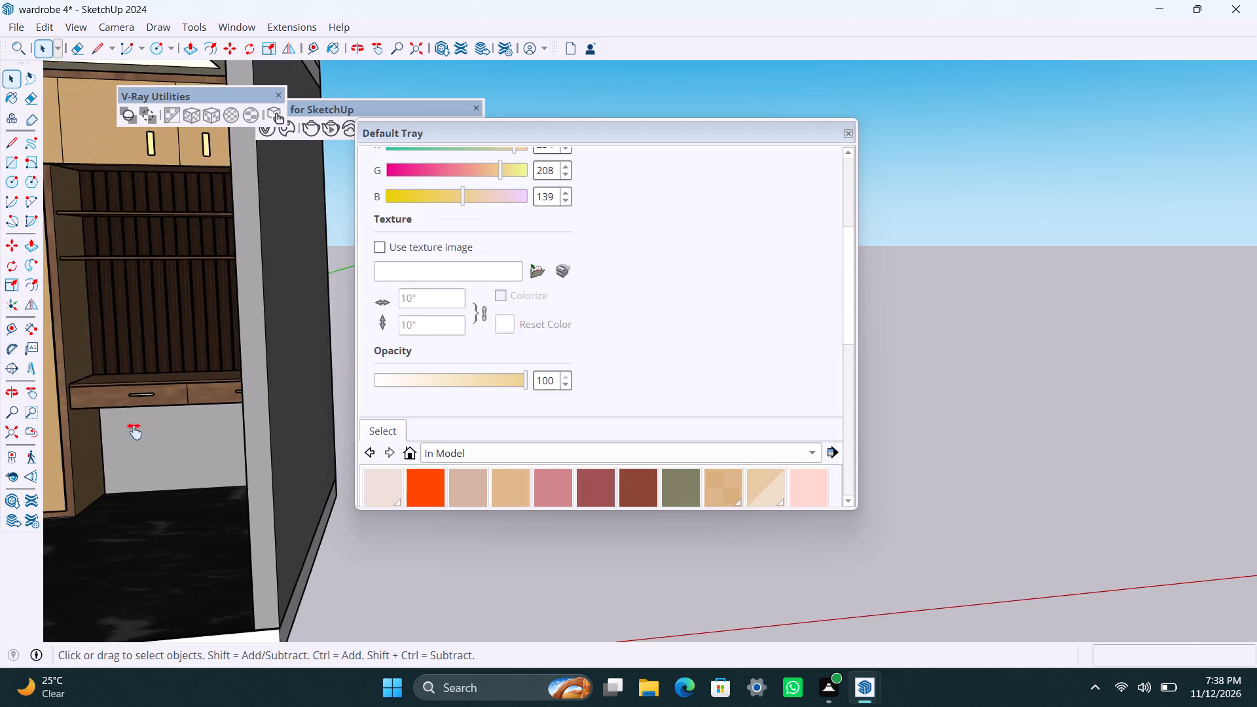
shift+middle_drag(134, 431, 244, 444)
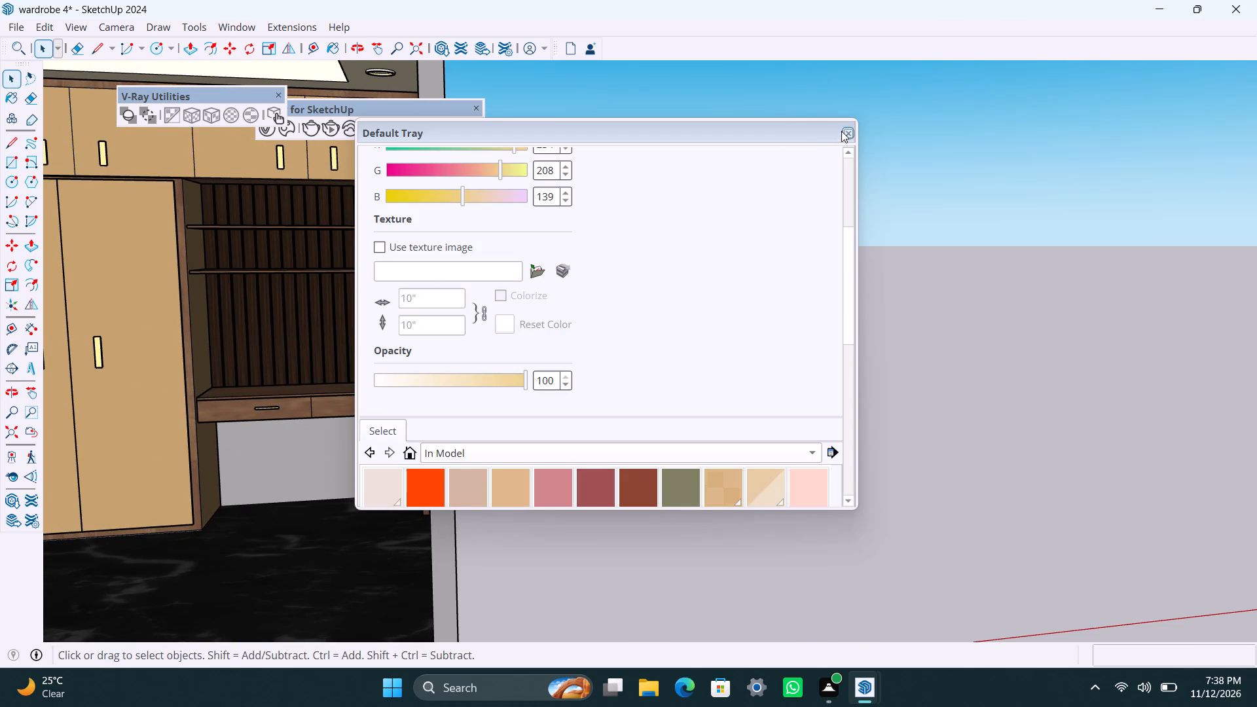
click(848, 130)
click(481, 103)
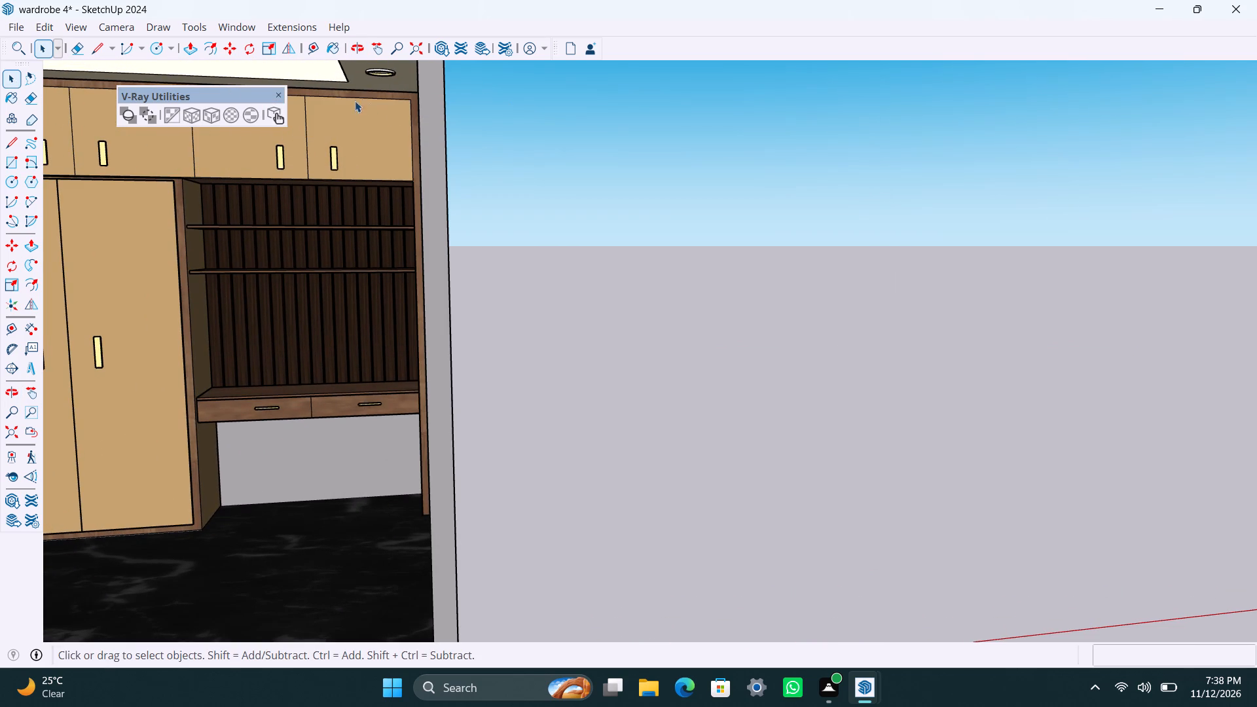
click(274, 96)
Set up a two-point perspective camera view facing the wardrobe wall head-on, with the window, doors, shelves and desk in frame.
scroll(555, 319, down, 3)
middle_drag(763, 317, 611, 360)
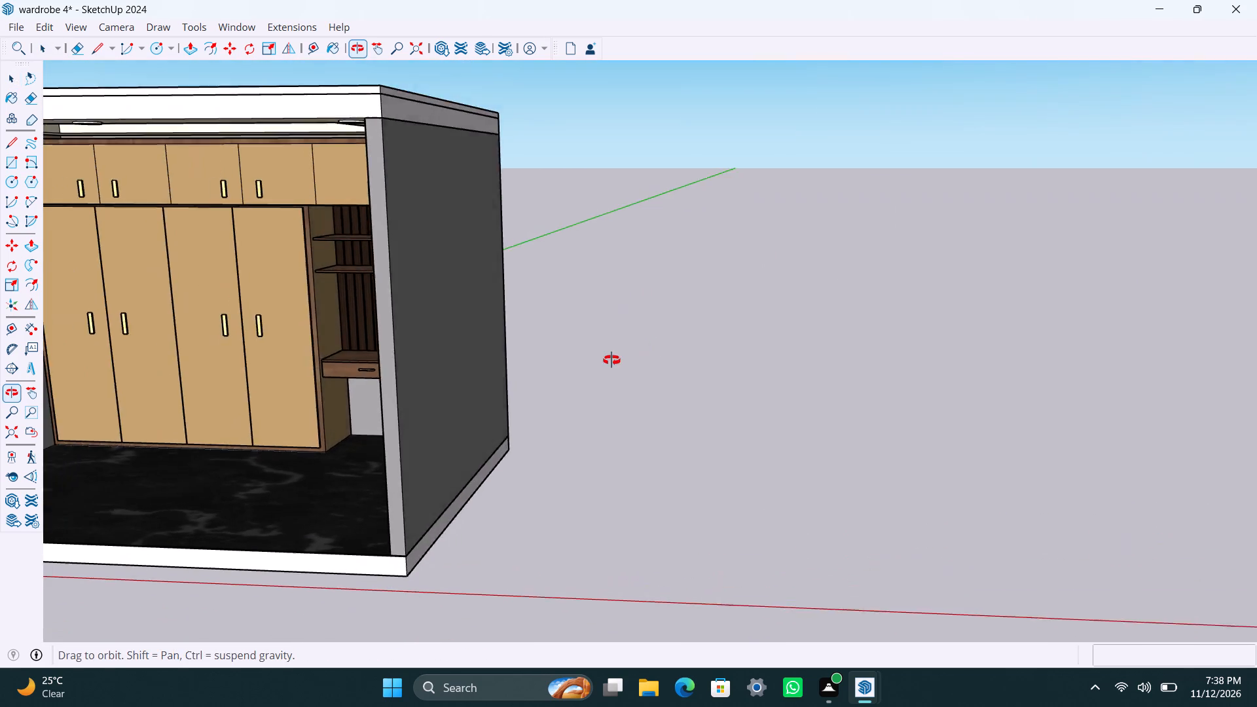
middle_drag(611, 360, 579, 371)
scroll(363, 369, down, 3)
shift+middle_drag(297, 398, 650, 453)
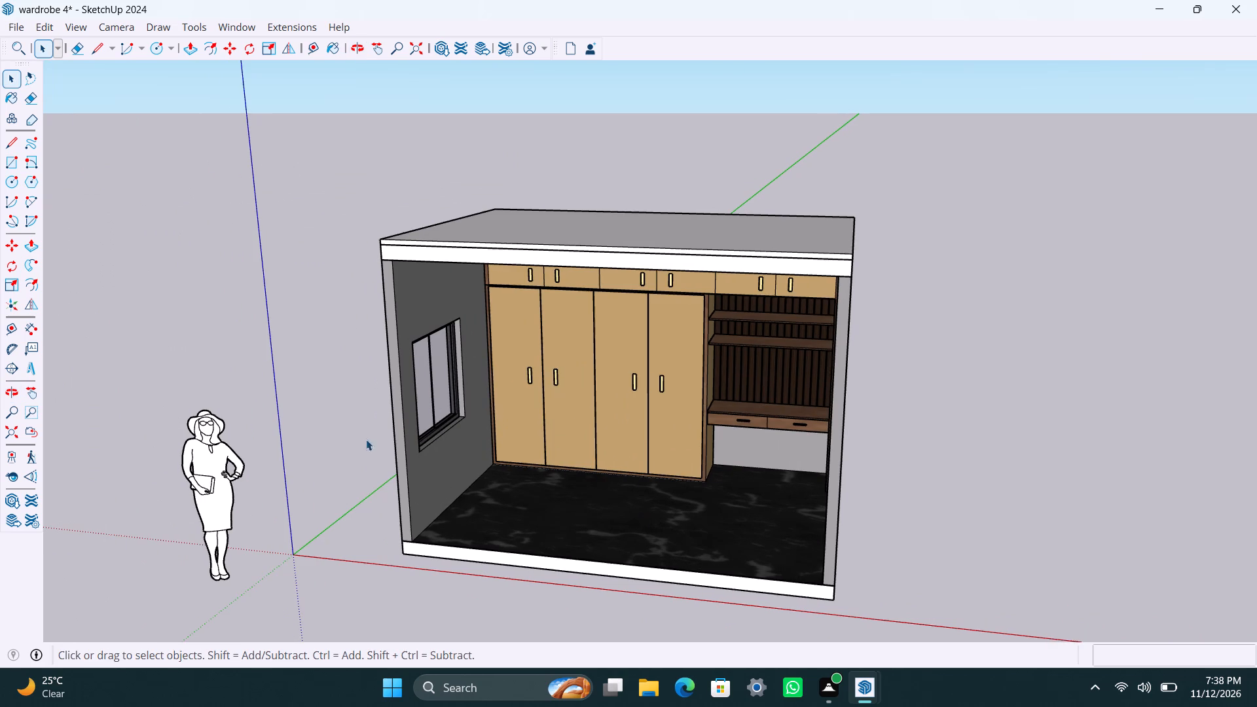
scroll(573, 514, up, 2)
middle_drag(604, 534, 649, 491)
scroll(666, 461, up, 1)
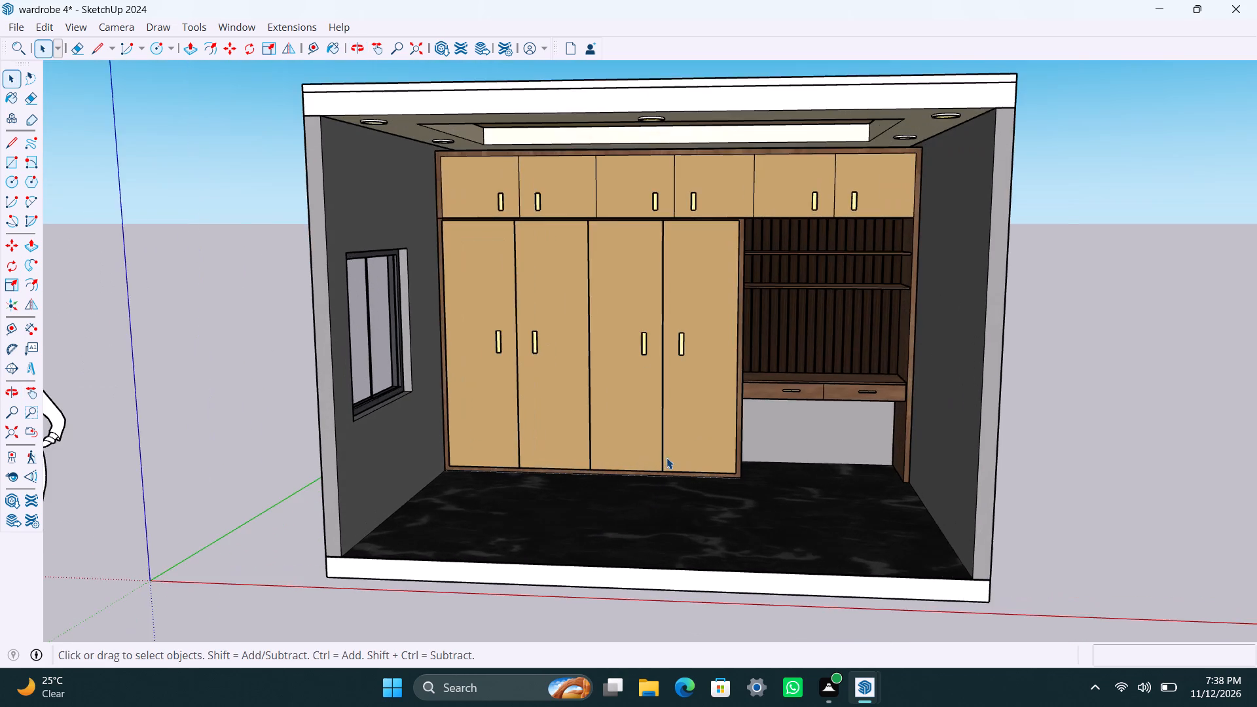
scroll(666, 458, up, 1)
middle_drag(661, 462, 630, 537)
scroll(635, 527, up, 1)
middle_drag(636, 520, 657, 471)
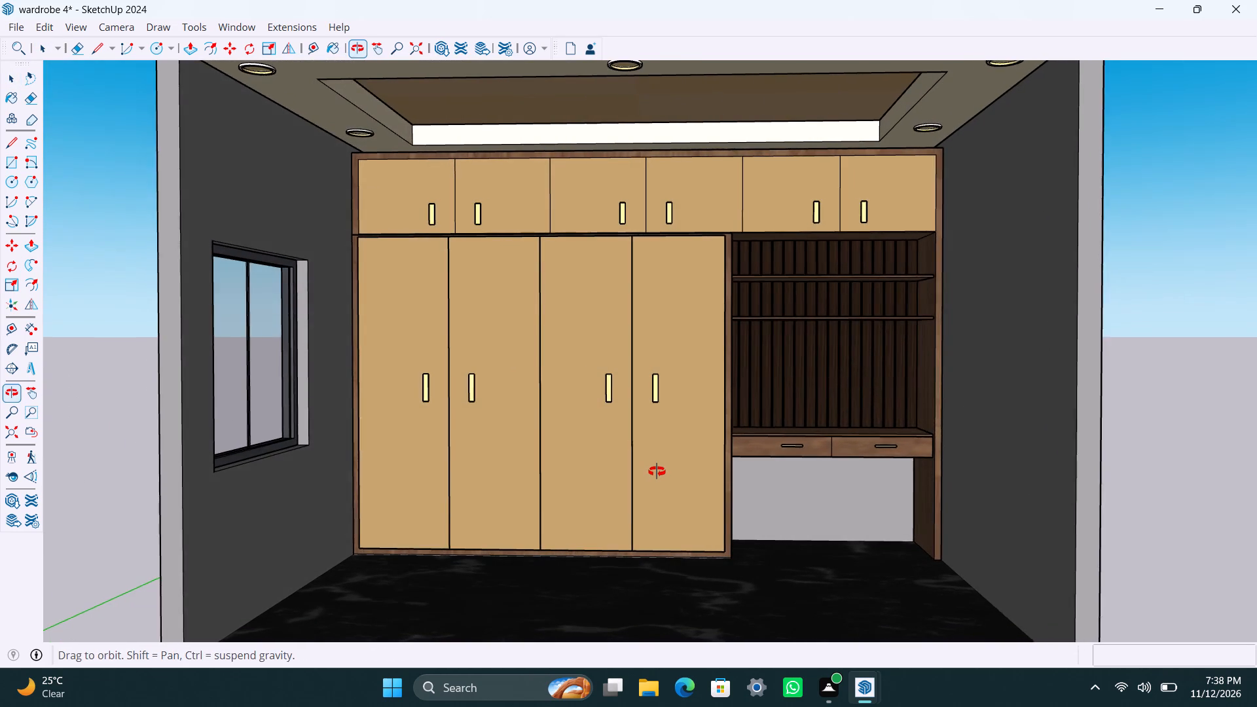
middle_drag(657, 471, 657, 468)
scroll(670, 445, up, 1)
shift+middle_drag(682, 475, 689, 491)
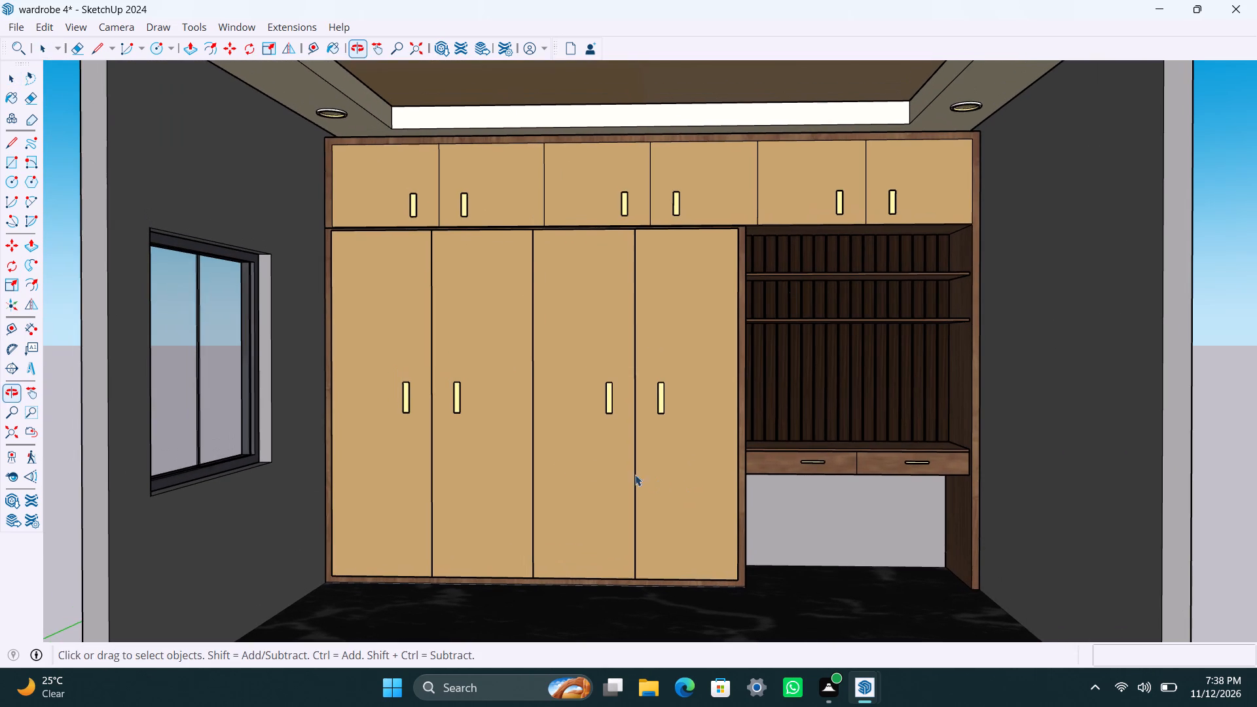
middle_drag(441, 422, 434, 409)
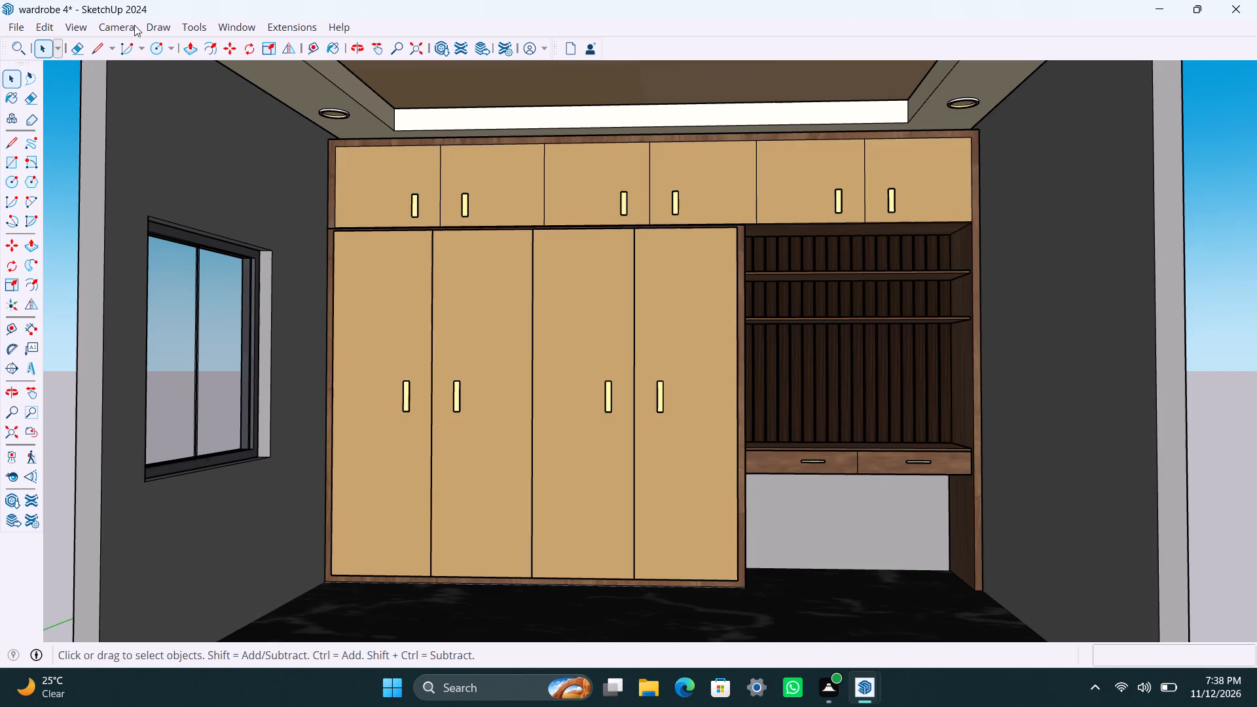
scroll(530, 259, up, 1)
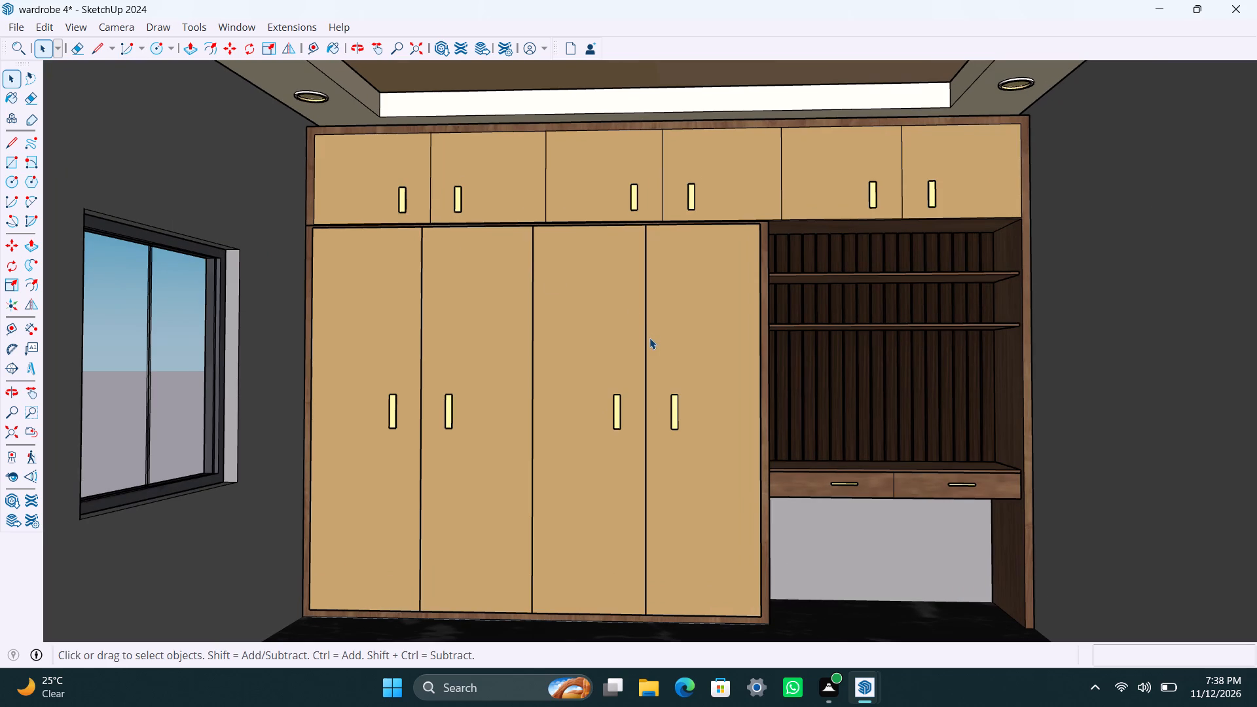
middle_drag(704, 388, 716, 390)
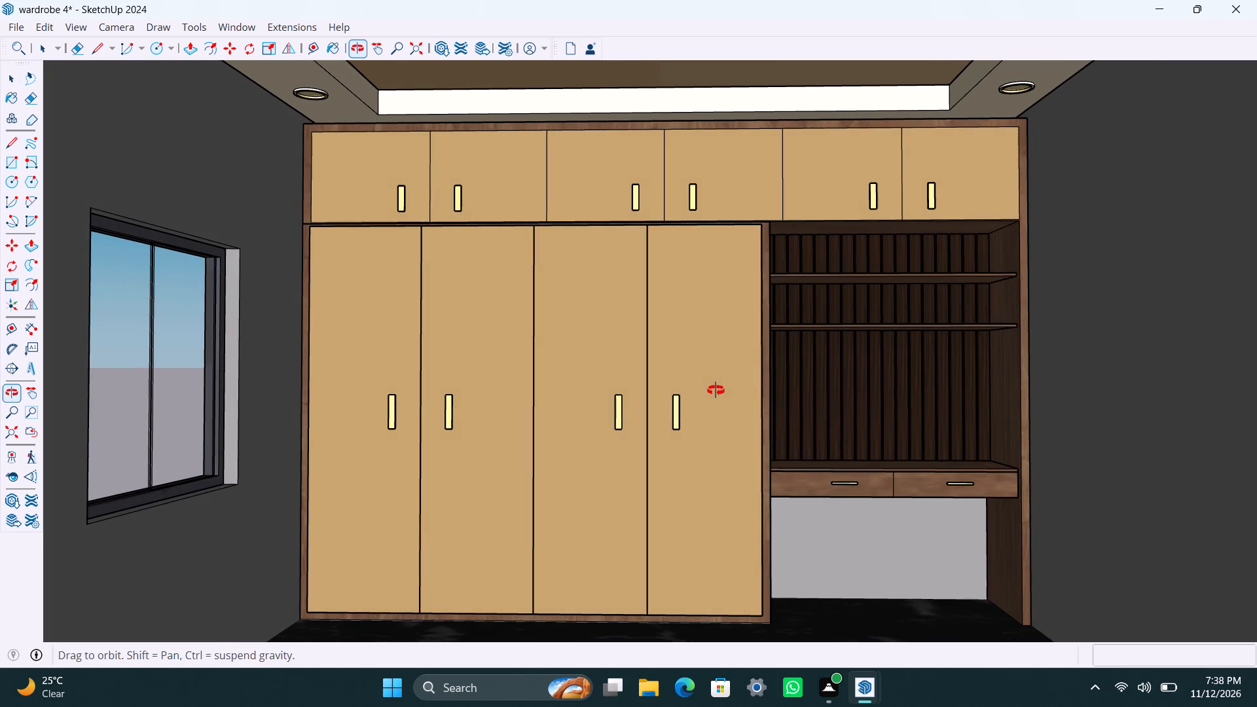
middle_drag(716, 390, 718, 391)
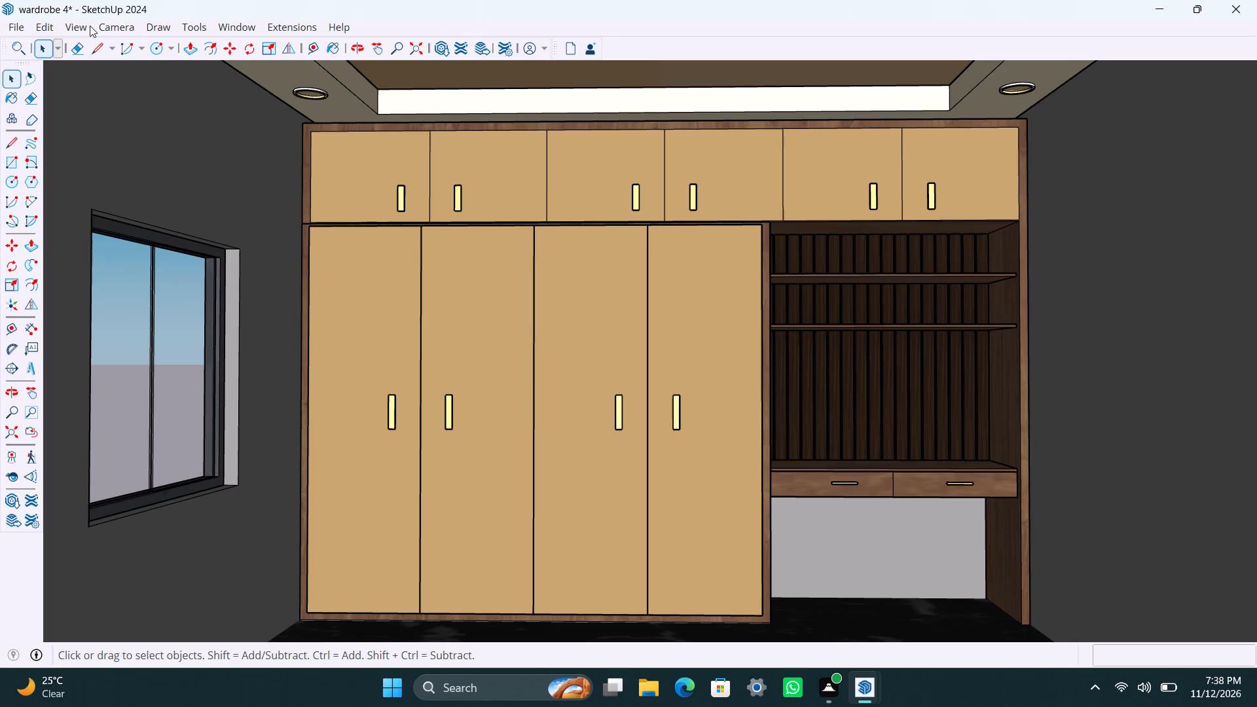
click(126, 28)
click(160, 151)
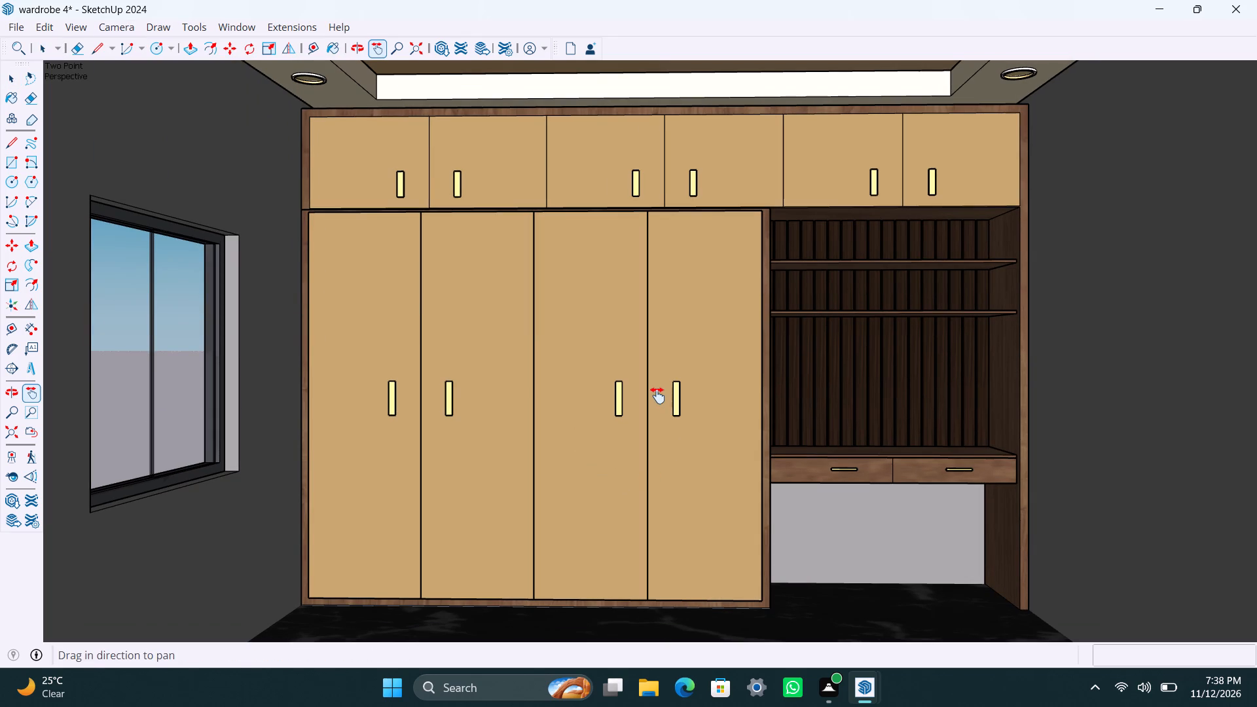
scroll(657, 395, down, 1)
scroll(657, 395, up, 1)
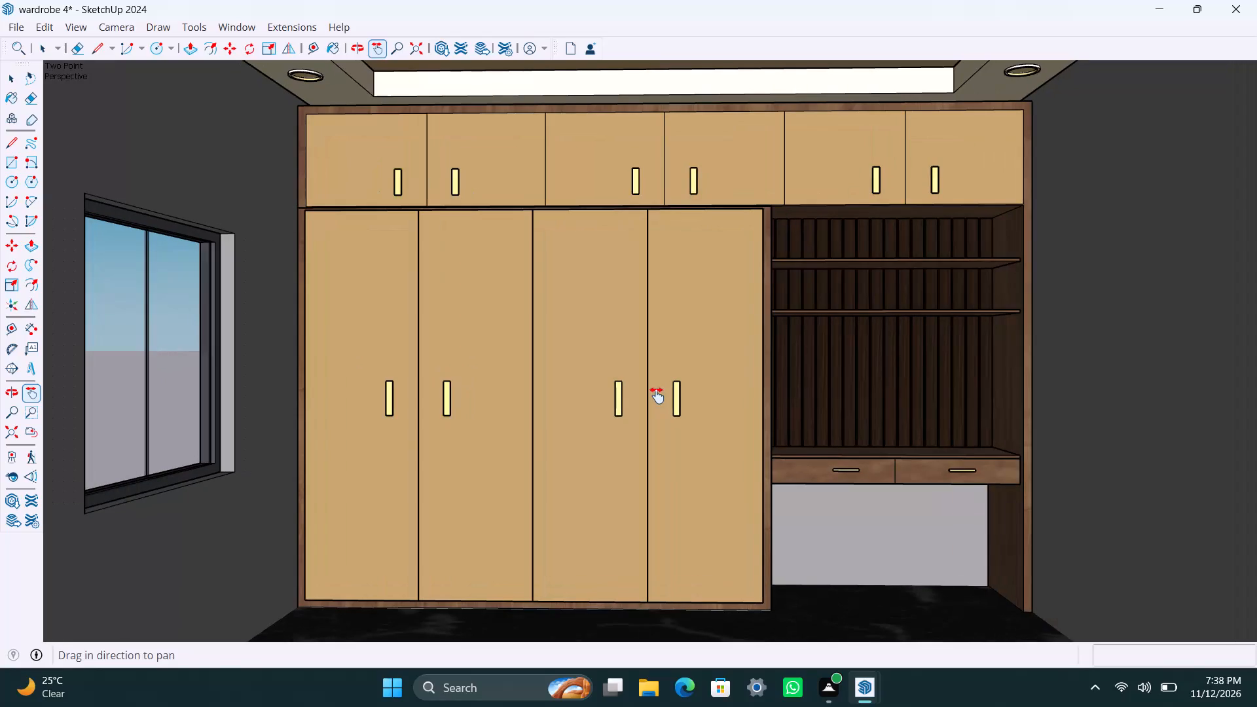
key(space)
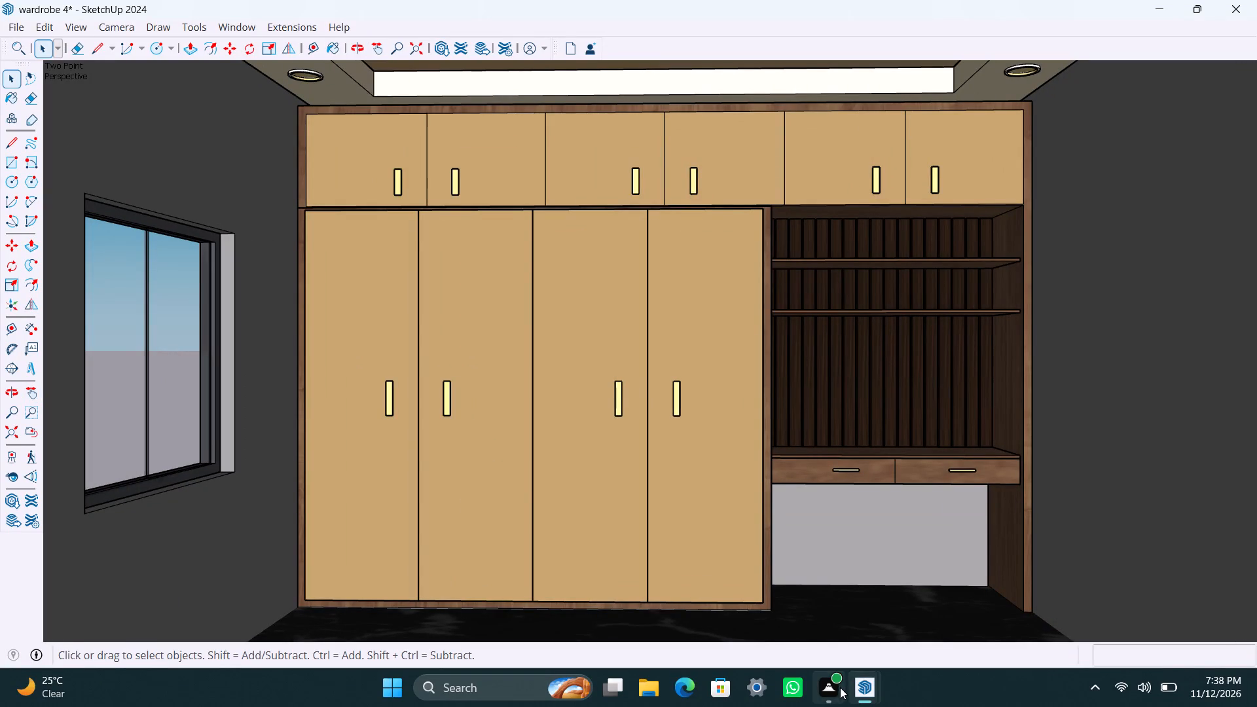
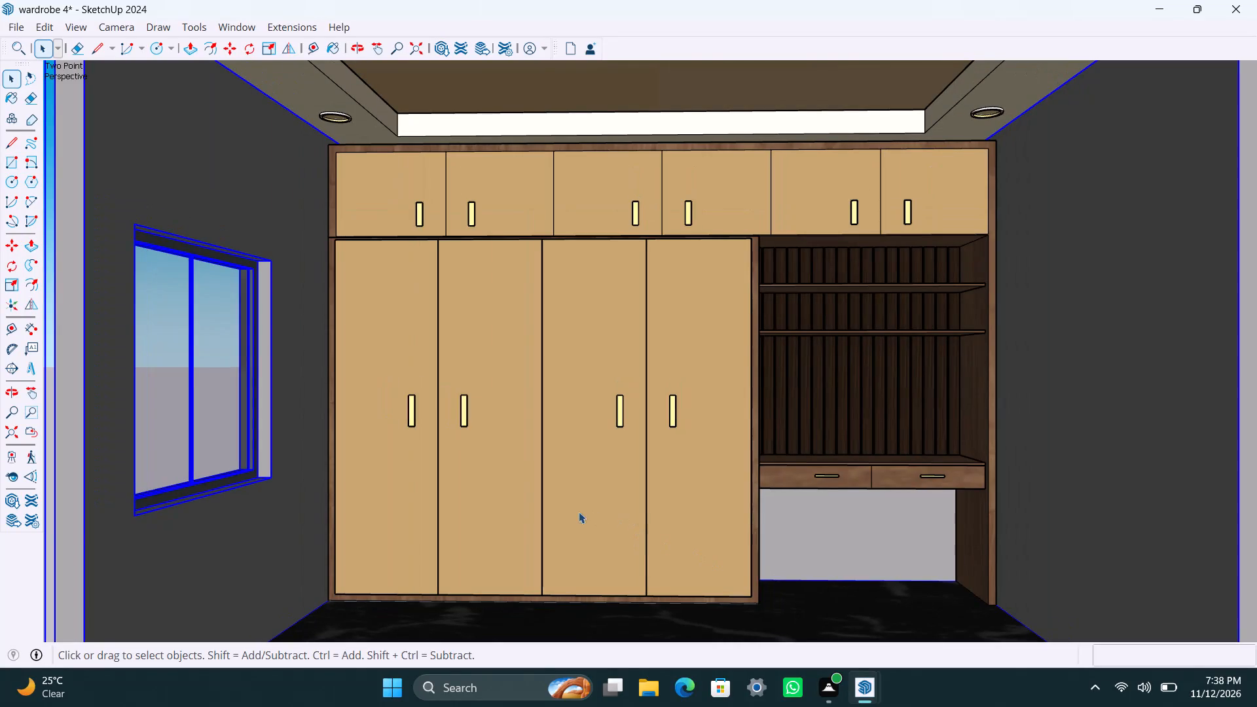
Clear the selection and capture a rectangular Snipping Tool screenshot of the wardrobe's front view, from part of the window across to the wall beyond the desk.
scroll(66, 388, down, 1)
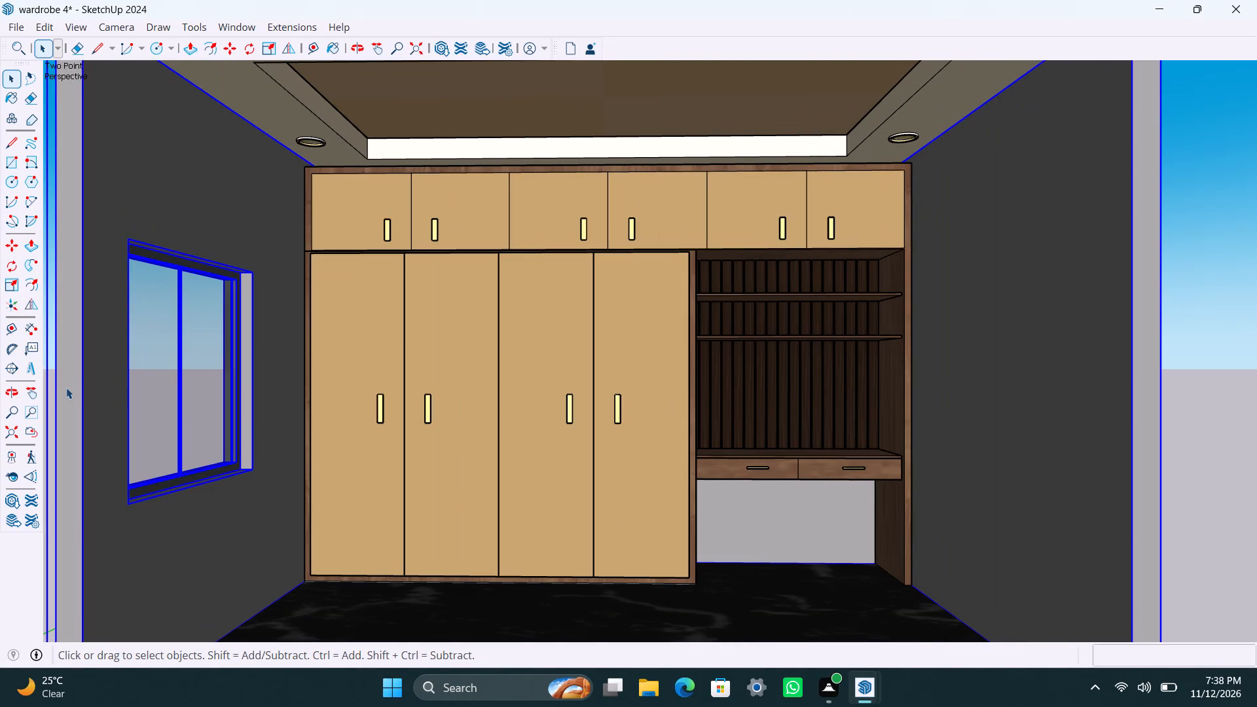
click(1195, 271)
scroll(850, 361, up, 1)
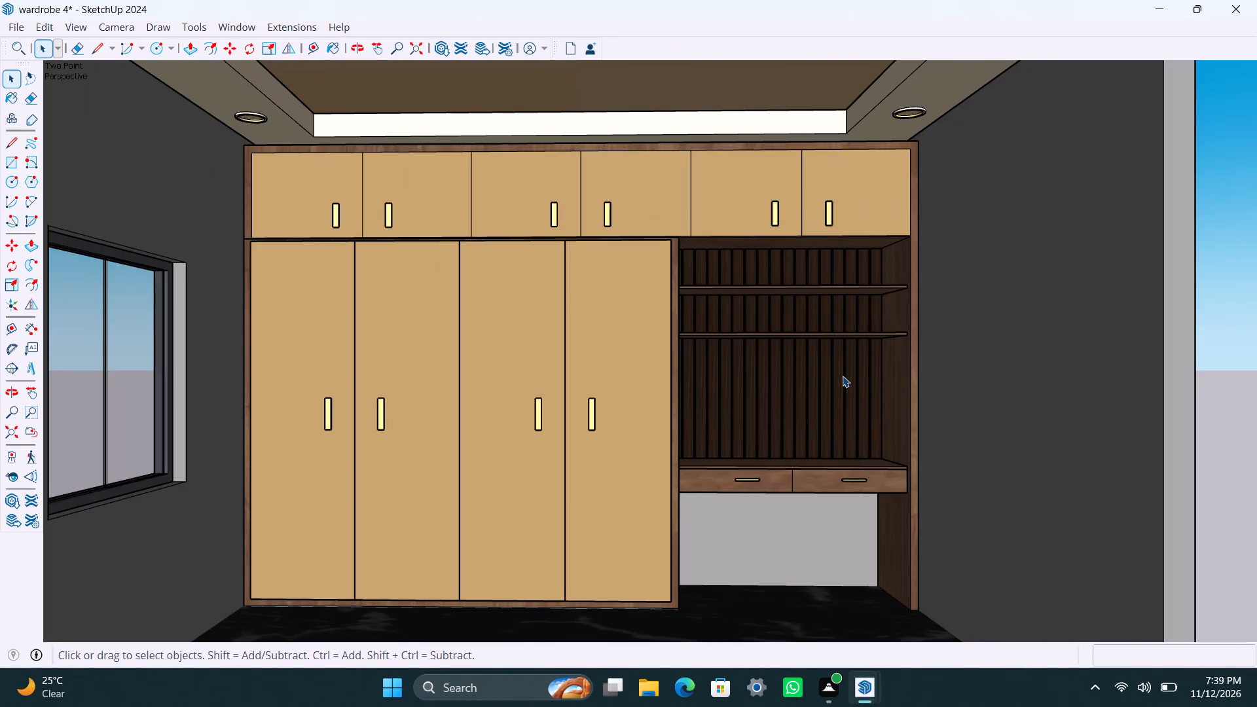
scroll(841, 377, up, 1)
shift+middle_drag(860, 390, 920, 390)
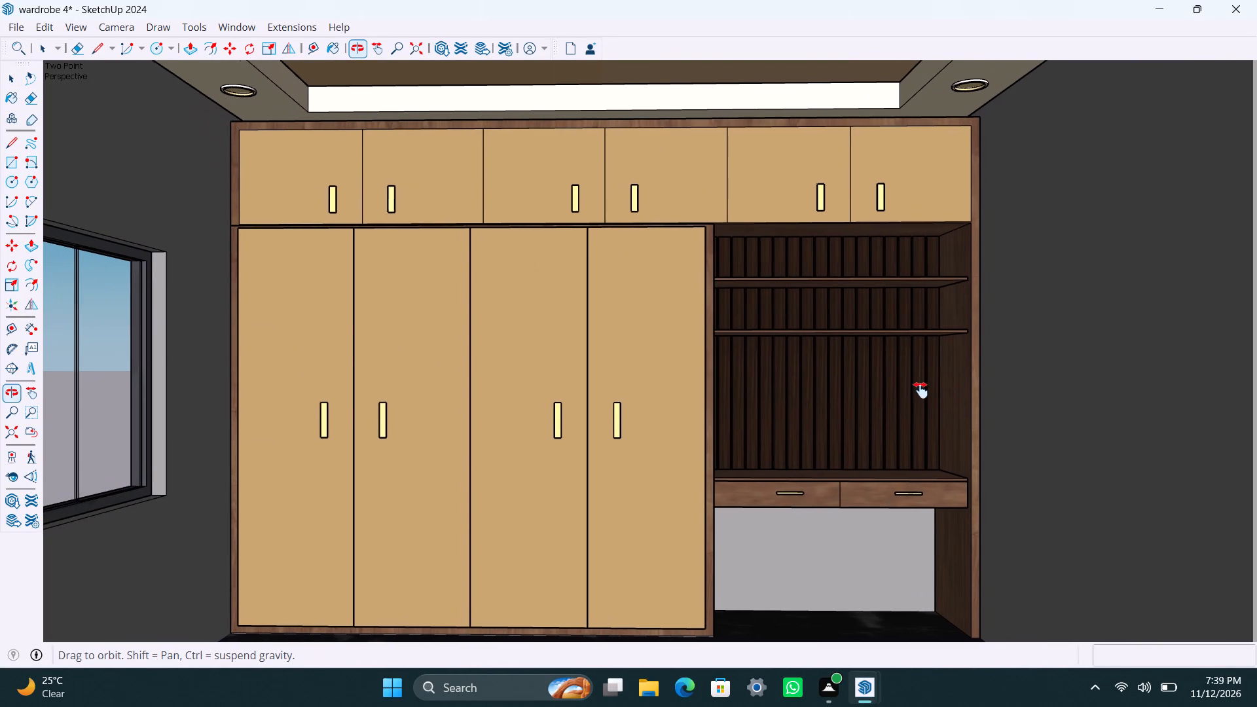
shift+middle_drag(920, 390, 973, 377)
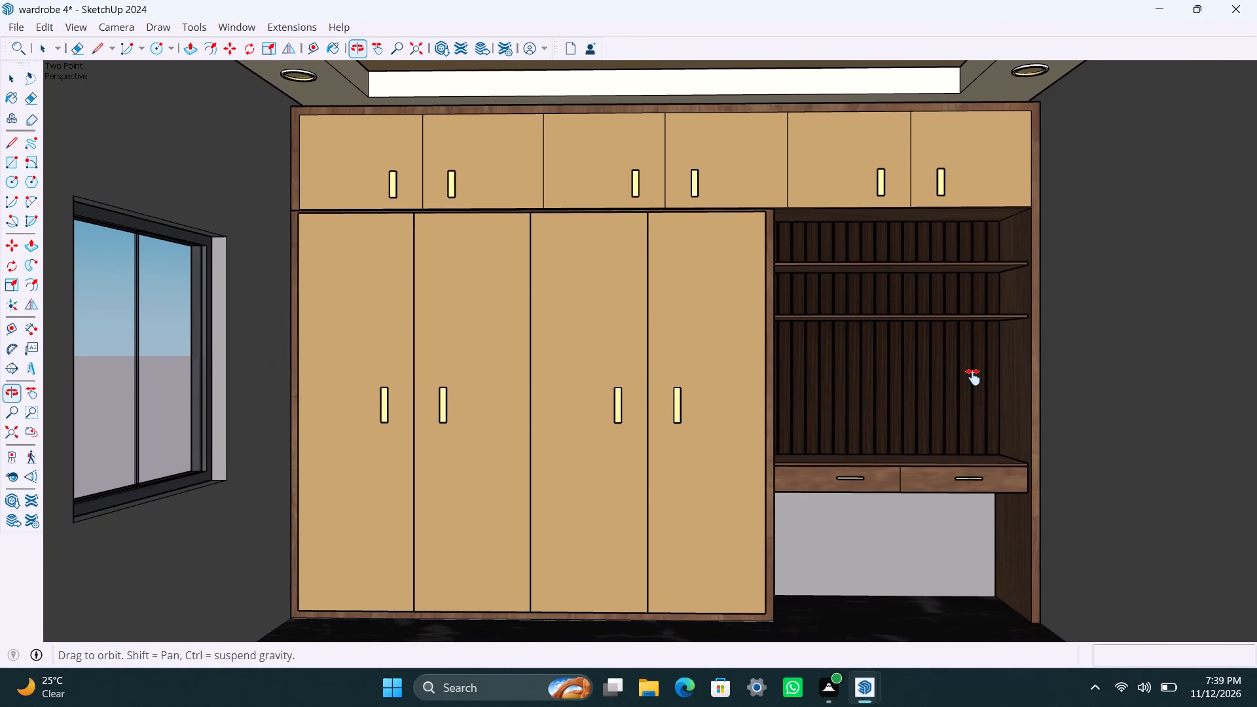
shift+middle_drag(973, 377, 977, 378)
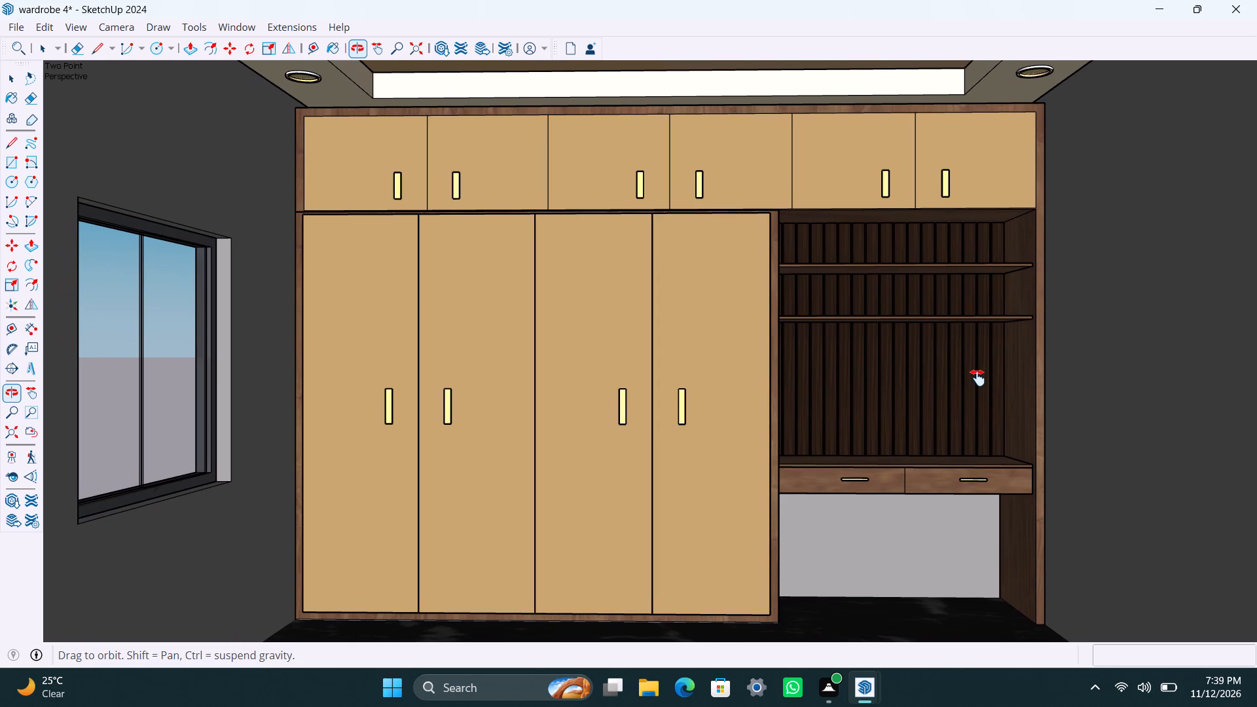
shift+middle_drag(977, 378, 980, 381)
click(515, 682)
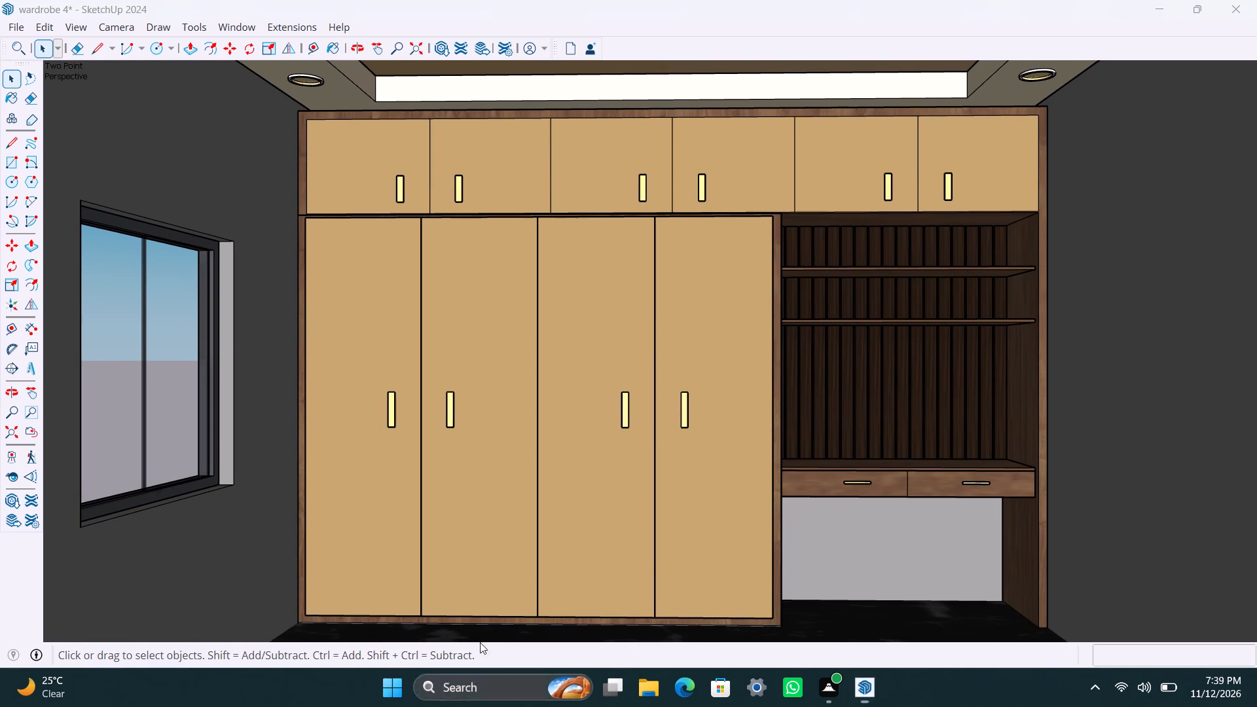
click(462, 168)
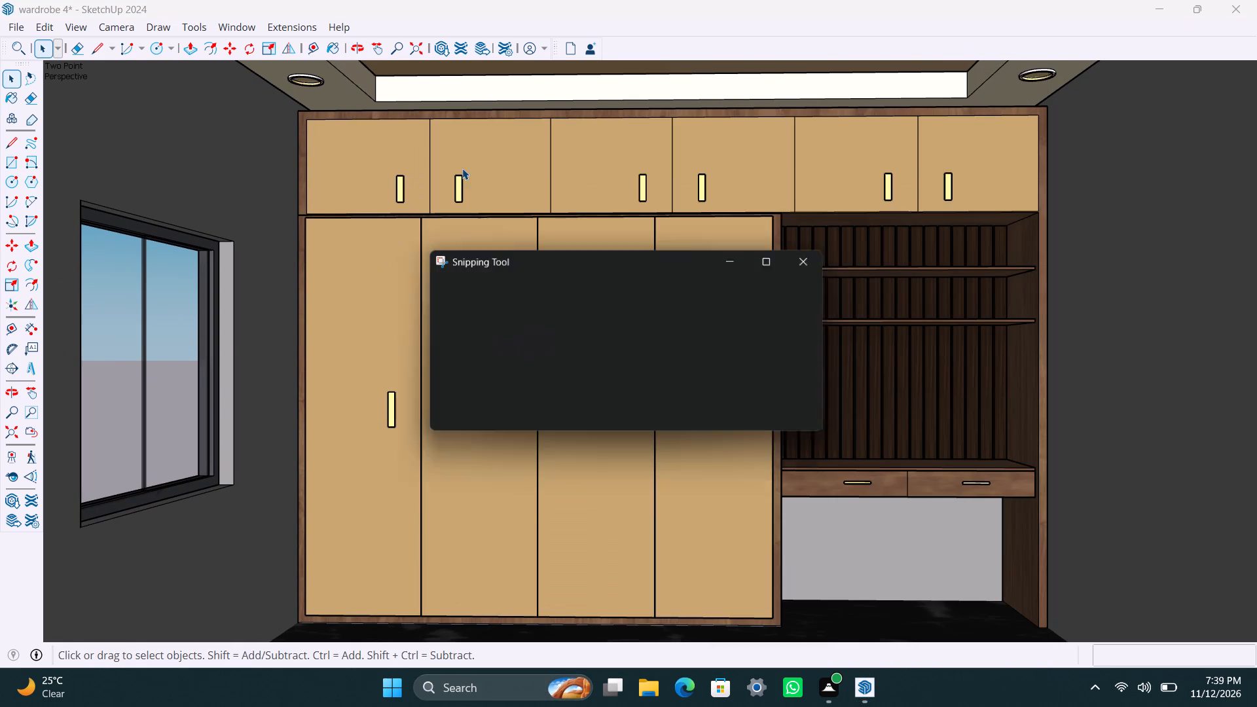
click(470, 291)
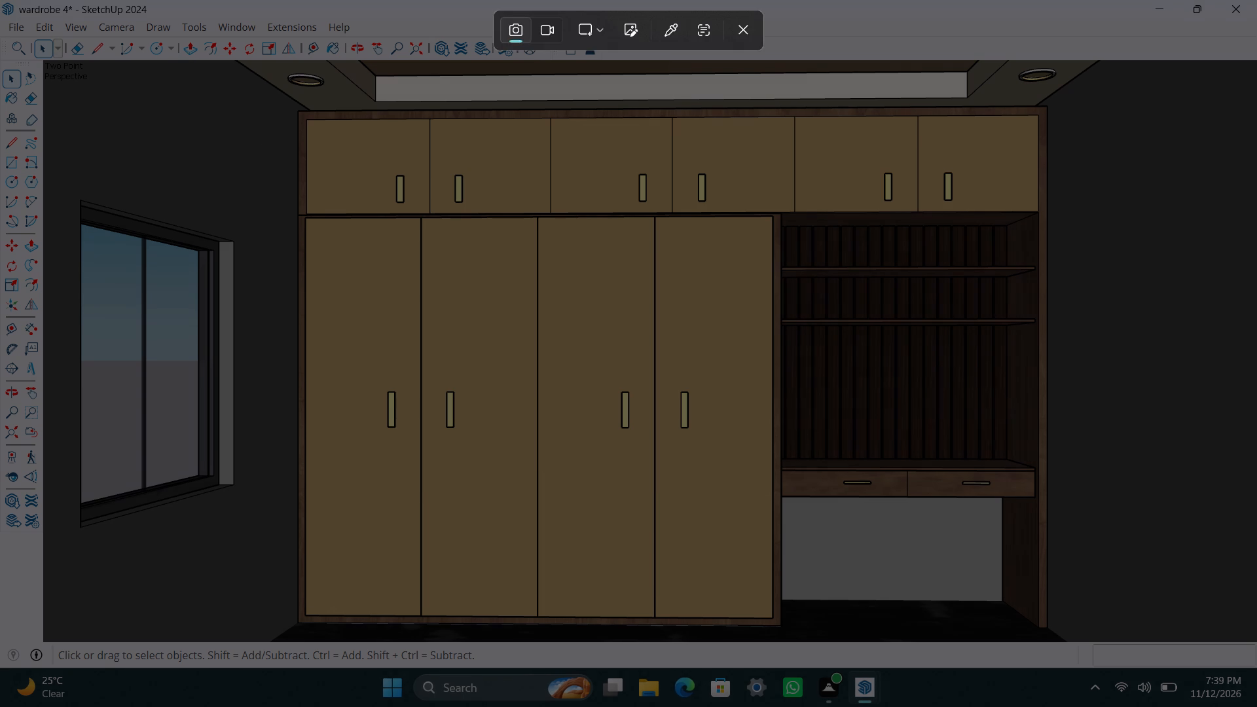
drag(162, 62, 984, 590)
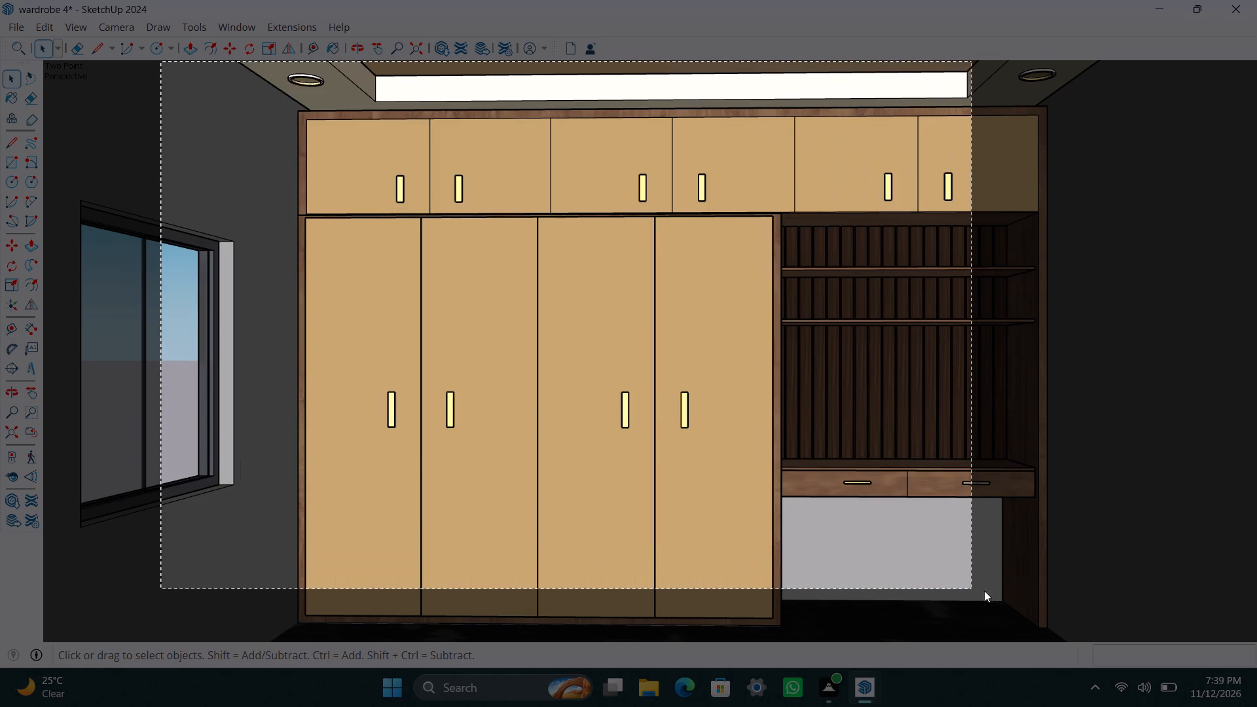
drag(984, 590, 1134, 642)
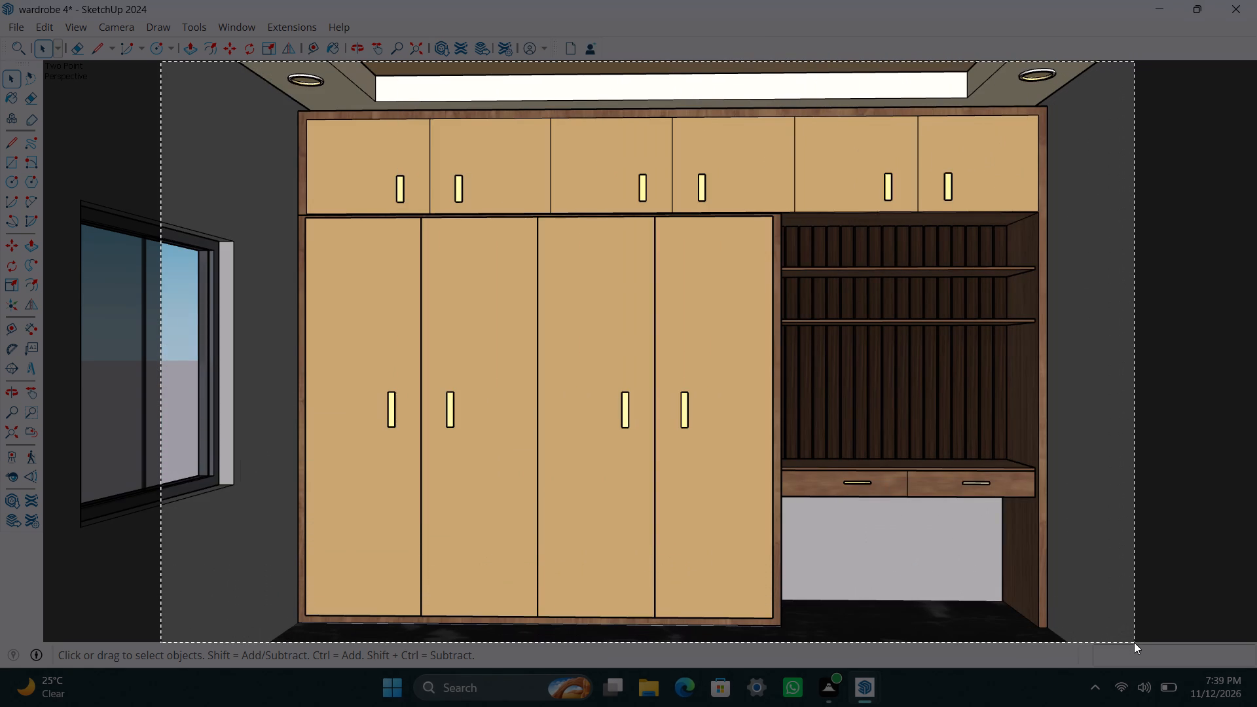
drag(1134, 642, 1150, 642)
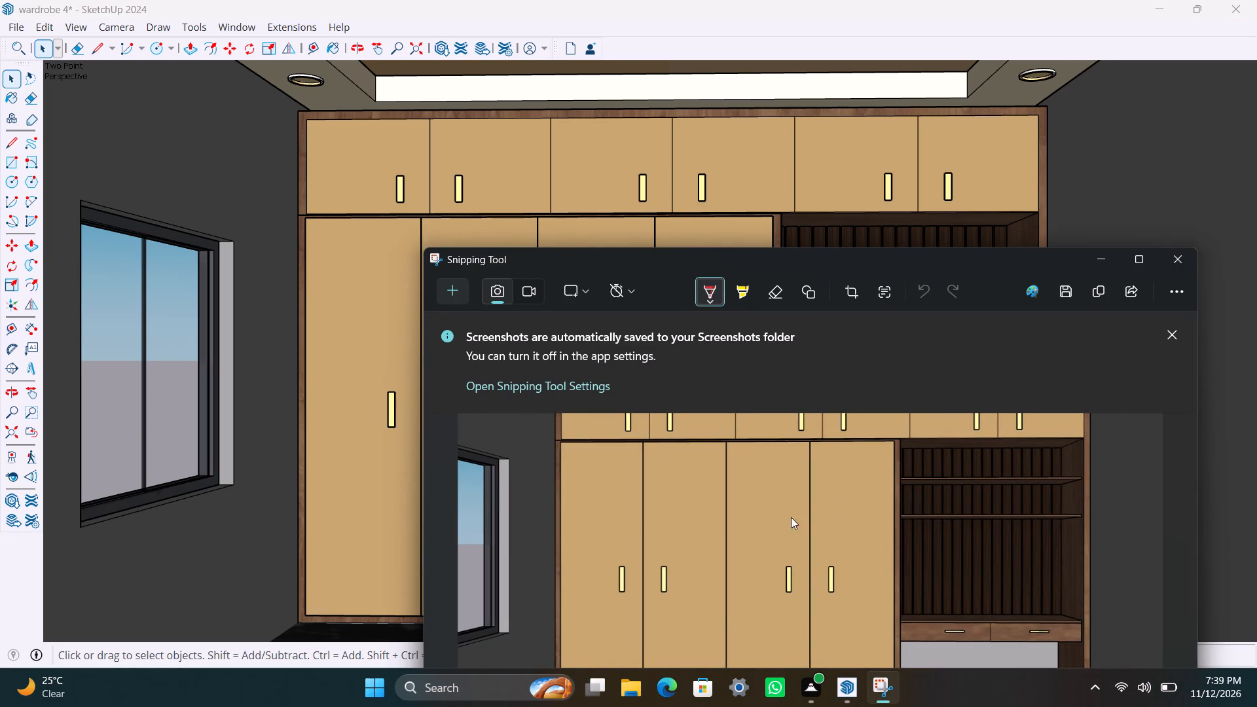
Save the screenshot as a PNG named "wardrobe 4 3d" in the internship photos folder and close Snipping Tool.
click(1070, 299)
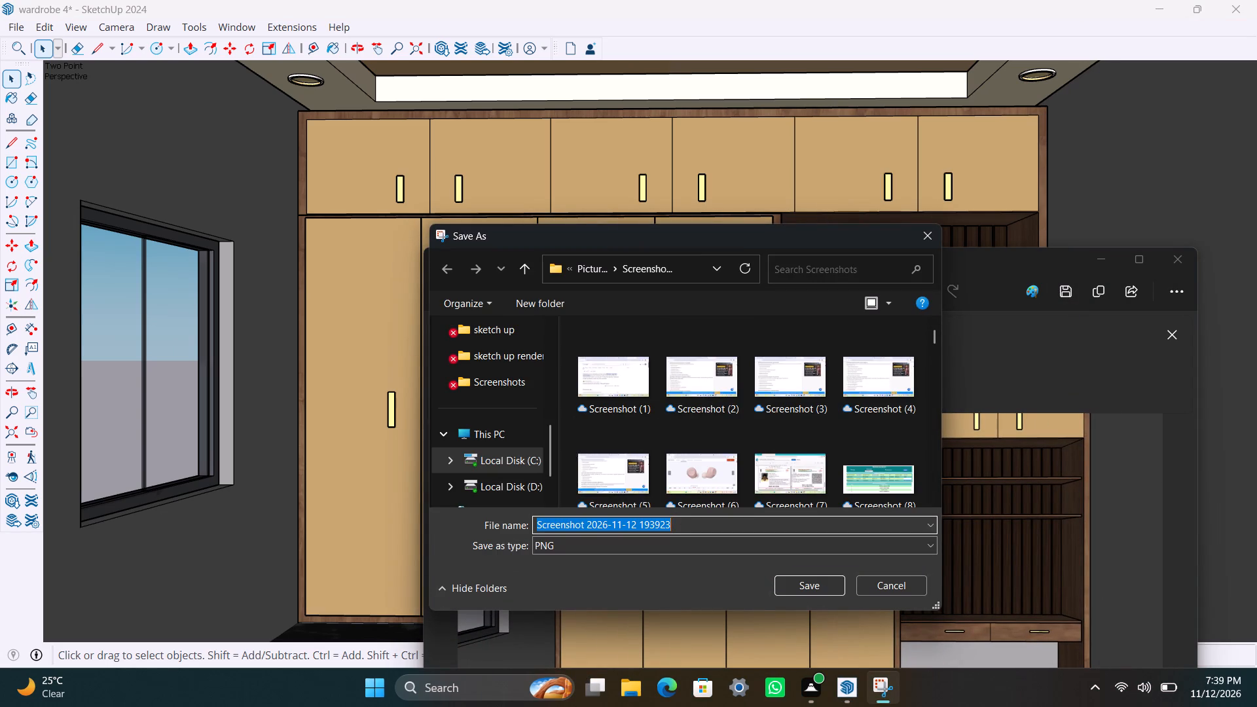
text(ward)
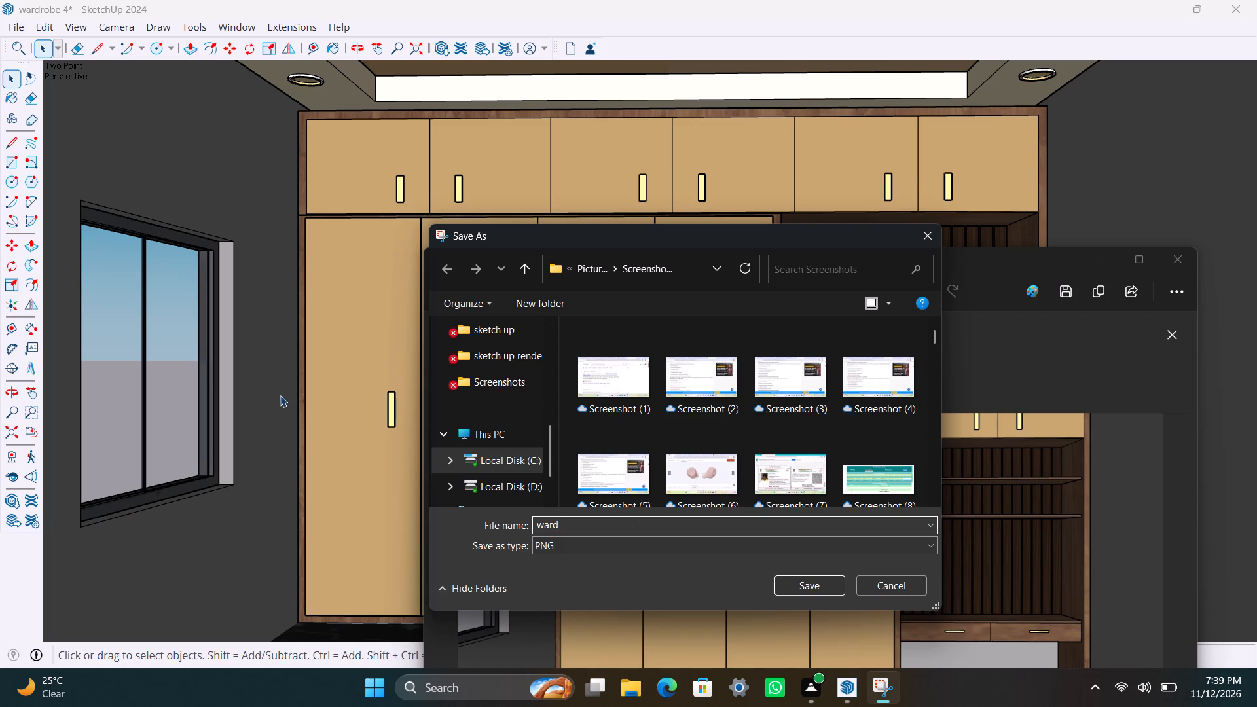
text(robe 4)
key(space)
key(space)
text(3d)
scroll(499, 431, down, 1)
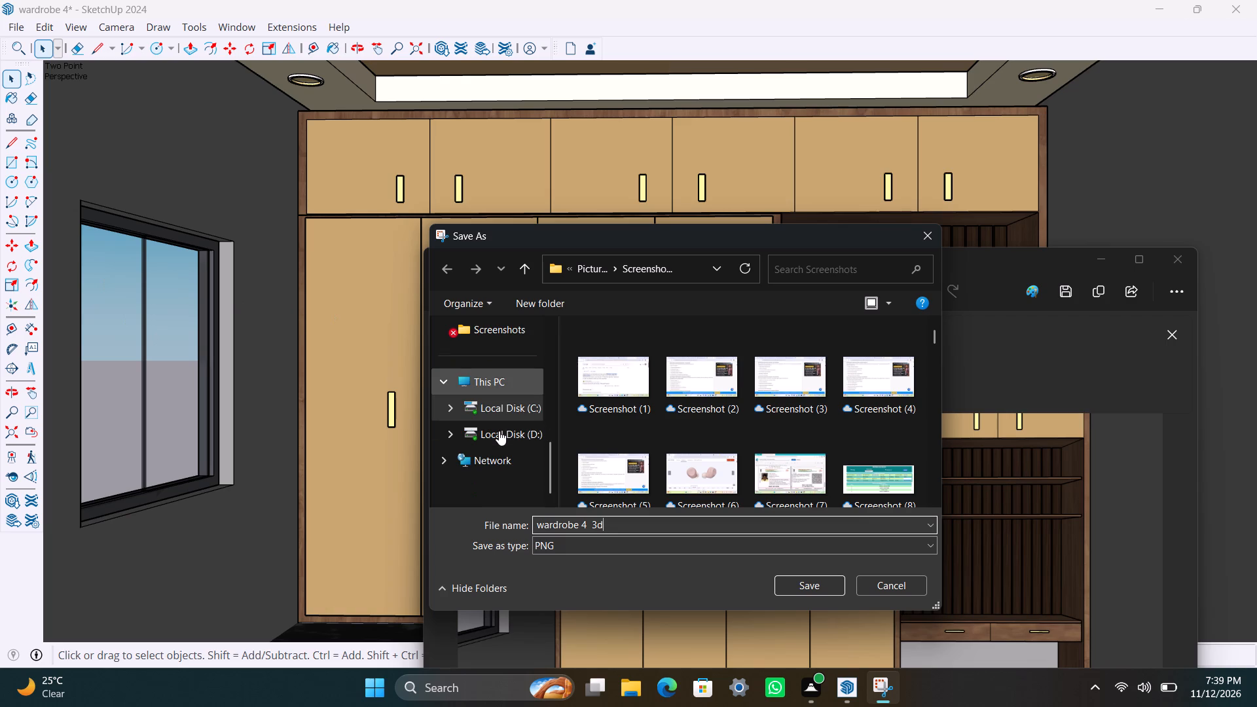
scroll(499, 431, down, 1)
scroll(499, 431, up, 1)
scroll(486, 479, down, 1)
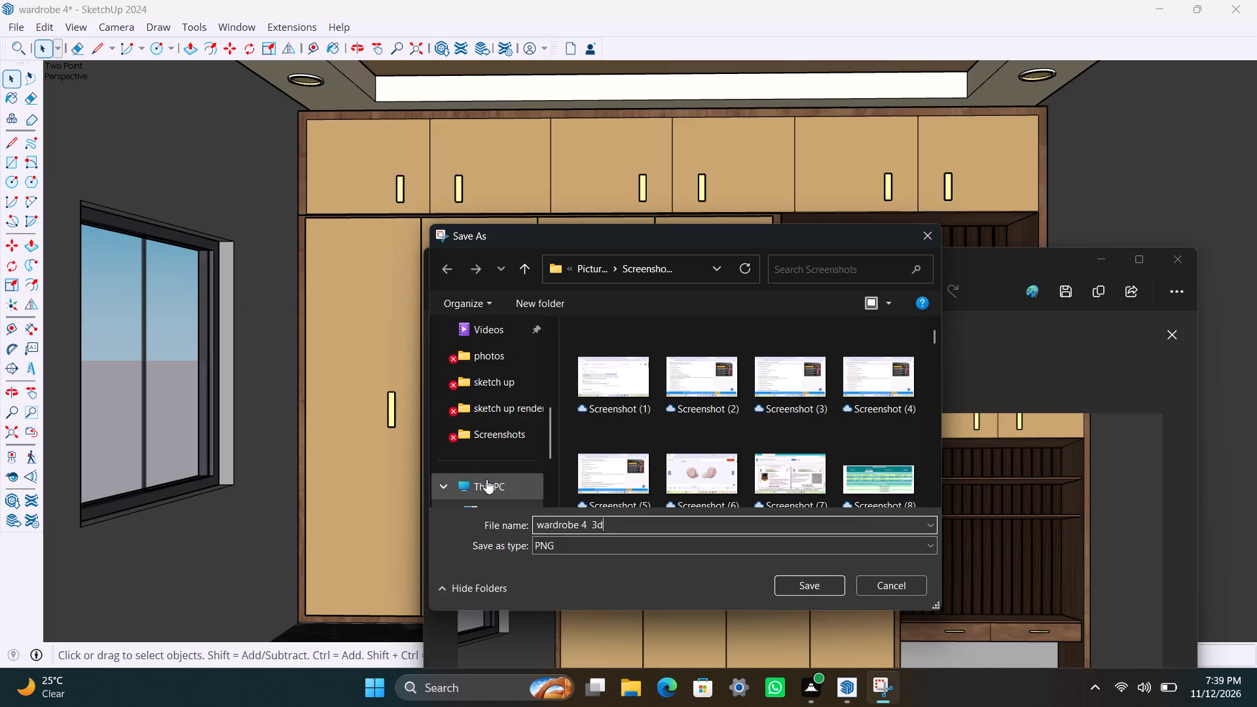
double_click(495, 357)
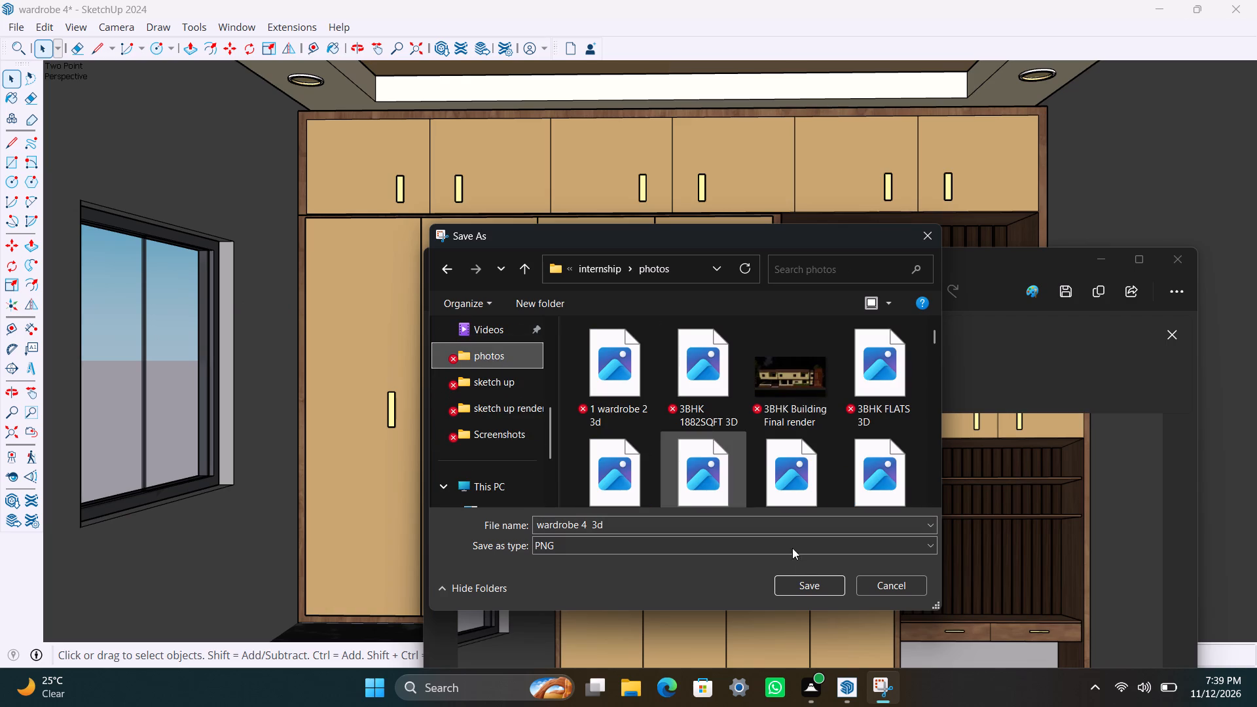
click(805, 596)
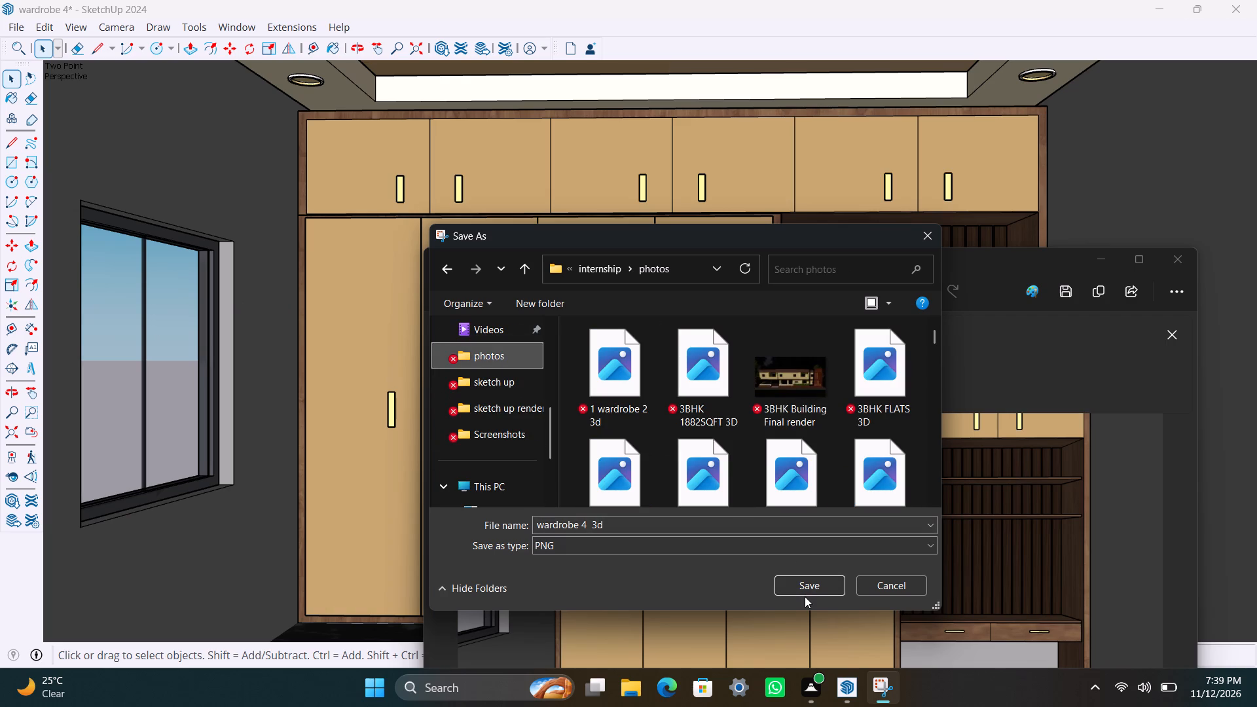
click(806, 583)
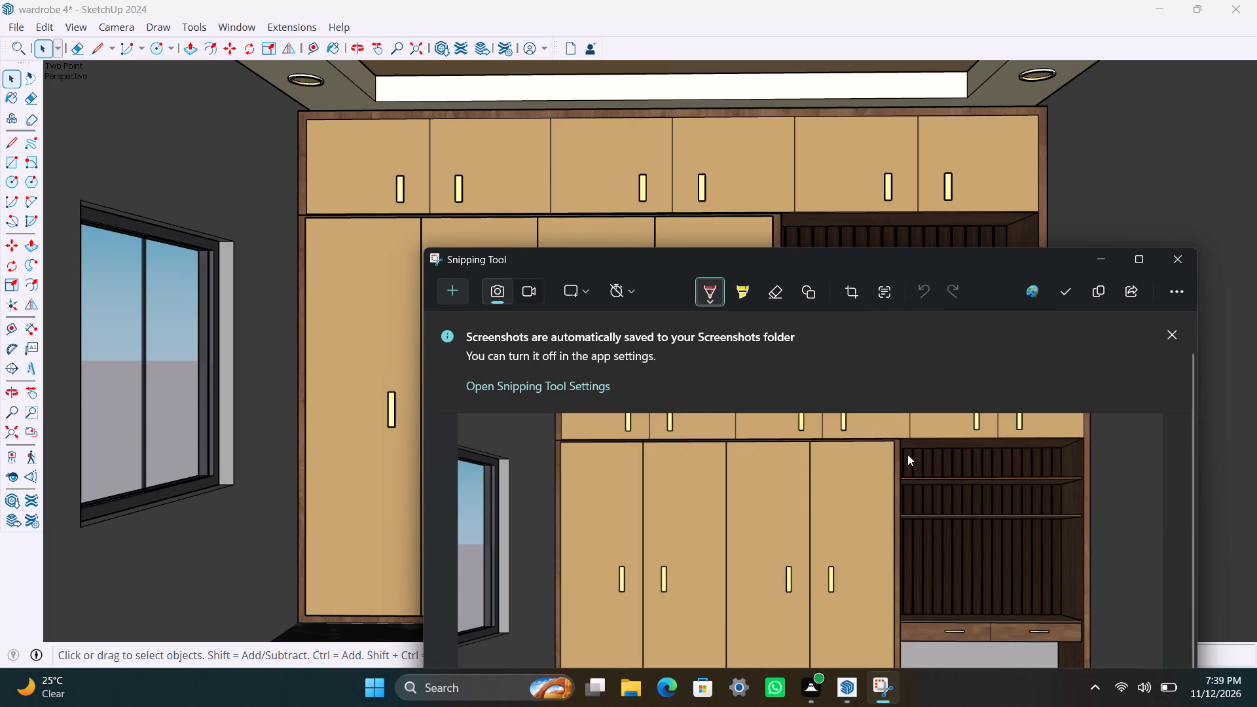
click(1170, 261)
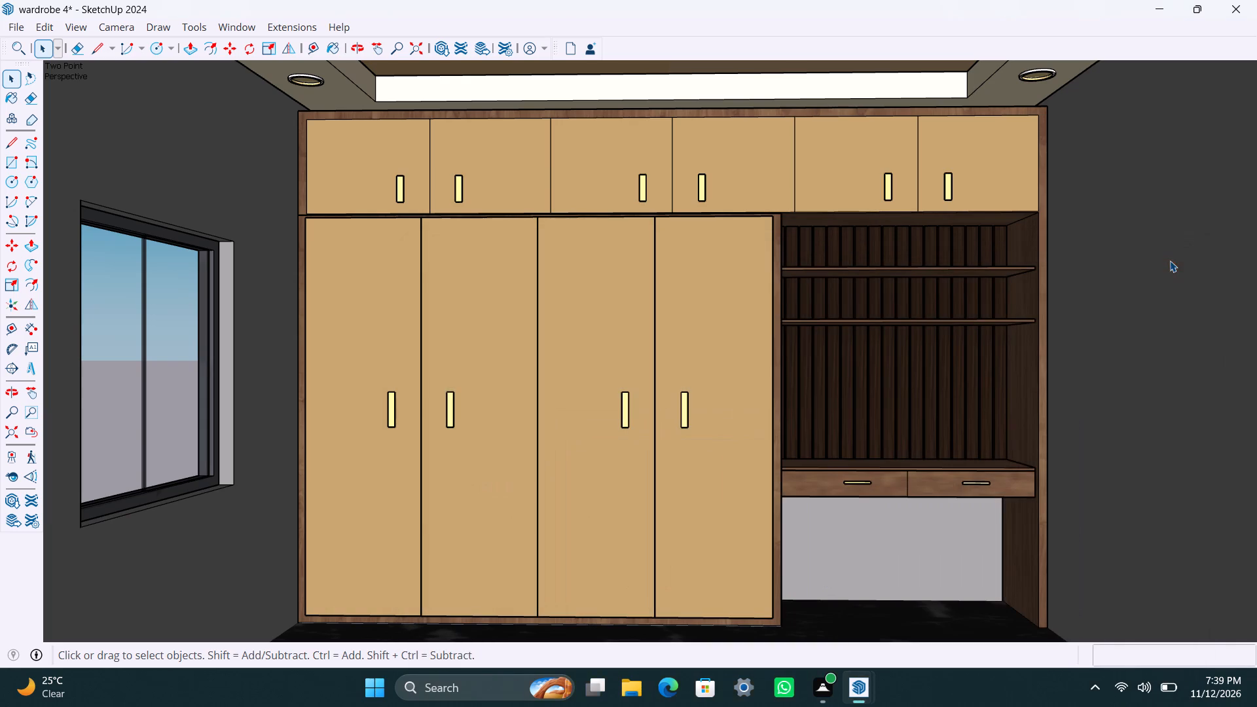
Save the wardrobe 4 model in SketchUp.
key(ctrl+s)
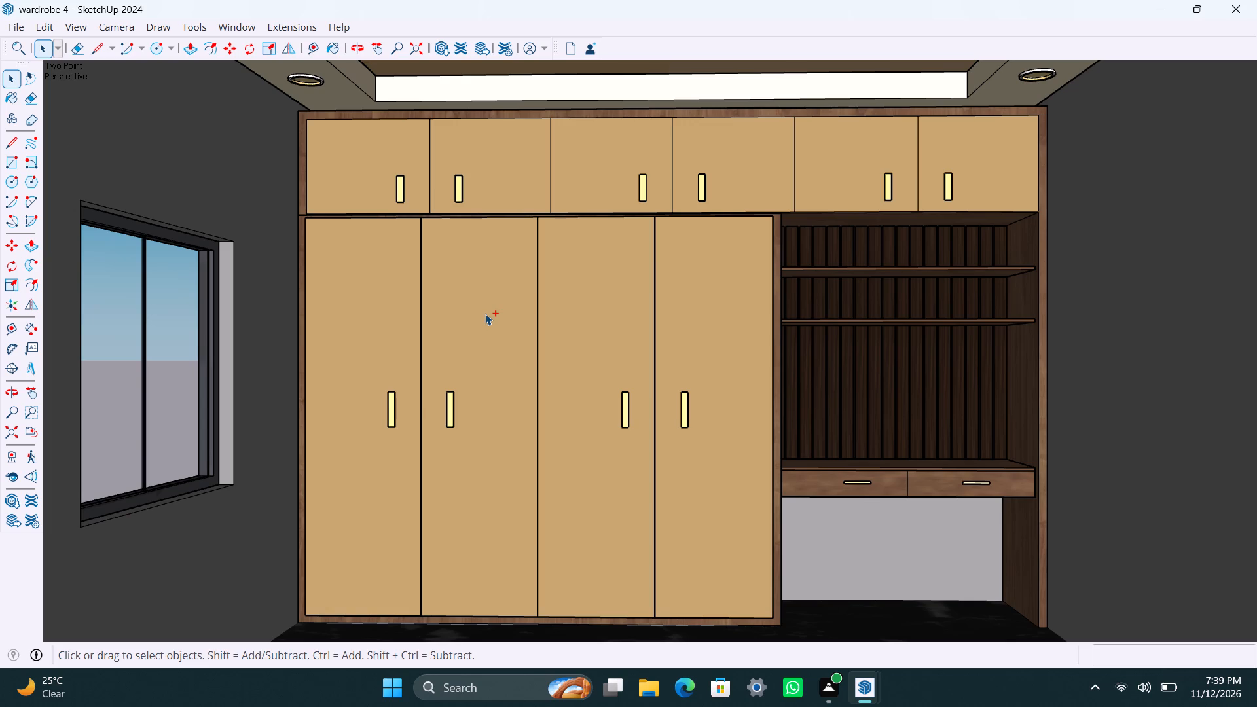
key(ctrl+s)
scroll(670, 201, down, 1)
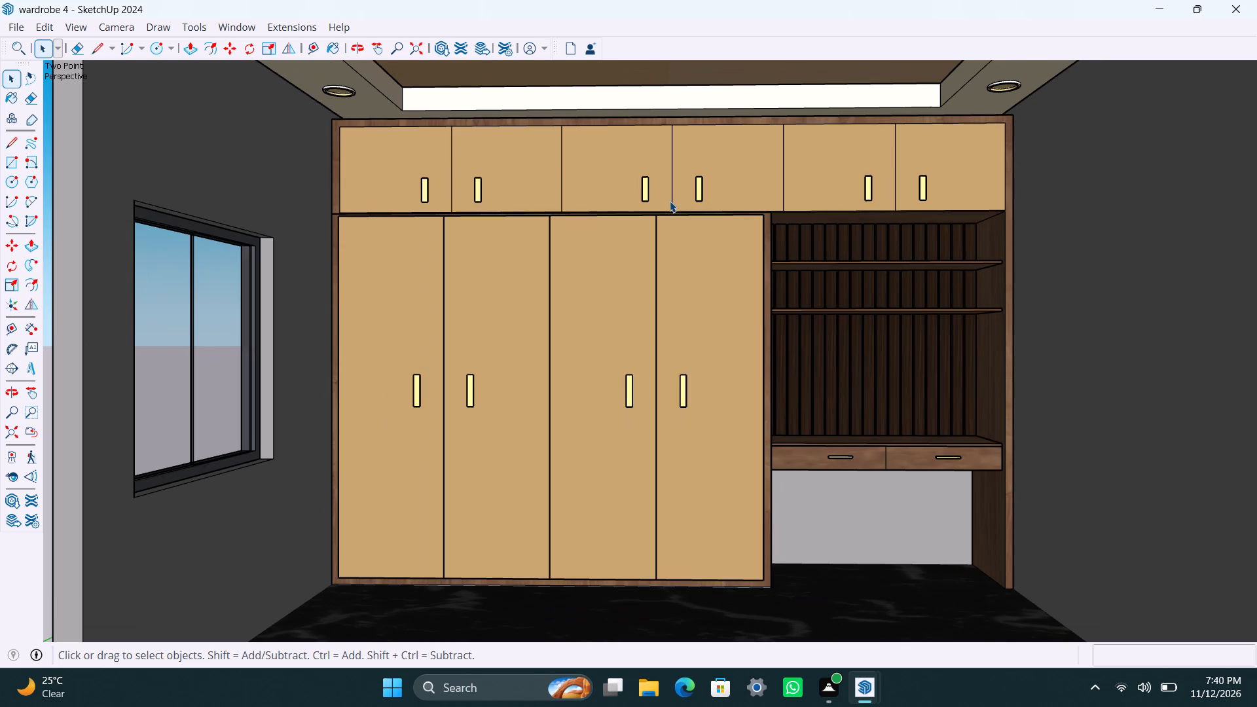
scroll(666, 220, down, 1)
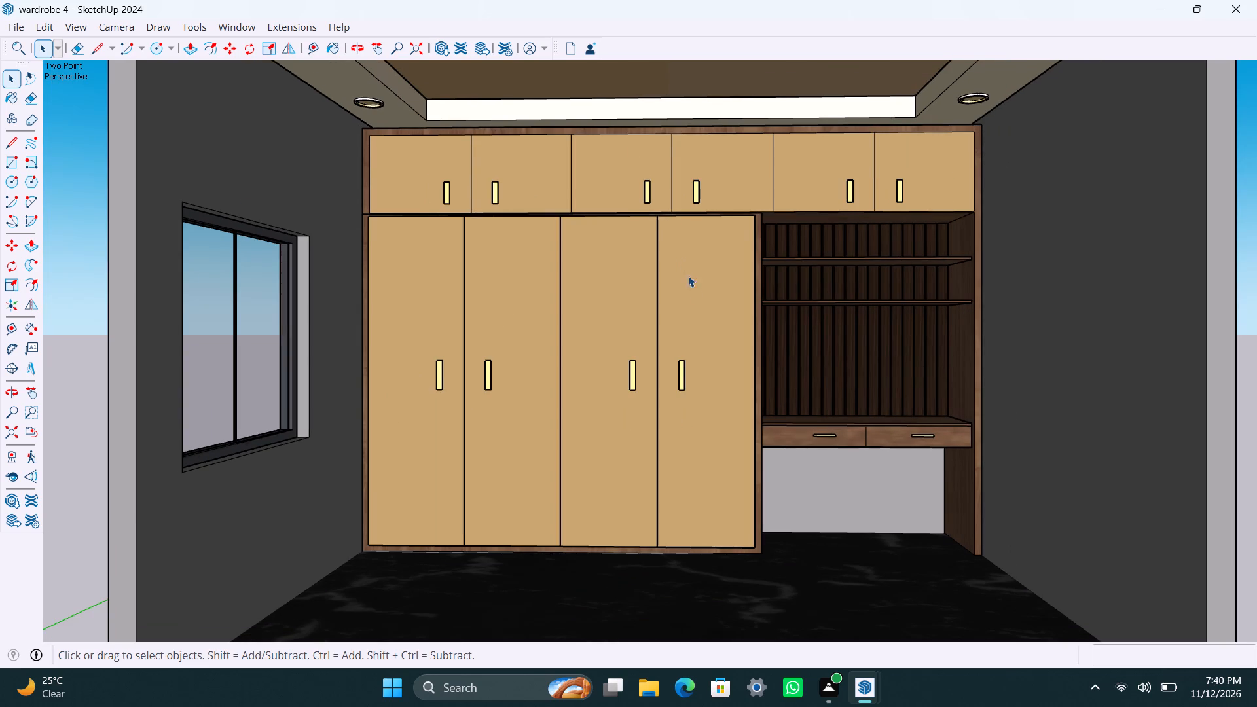
scroll(693, 293, down, 1)
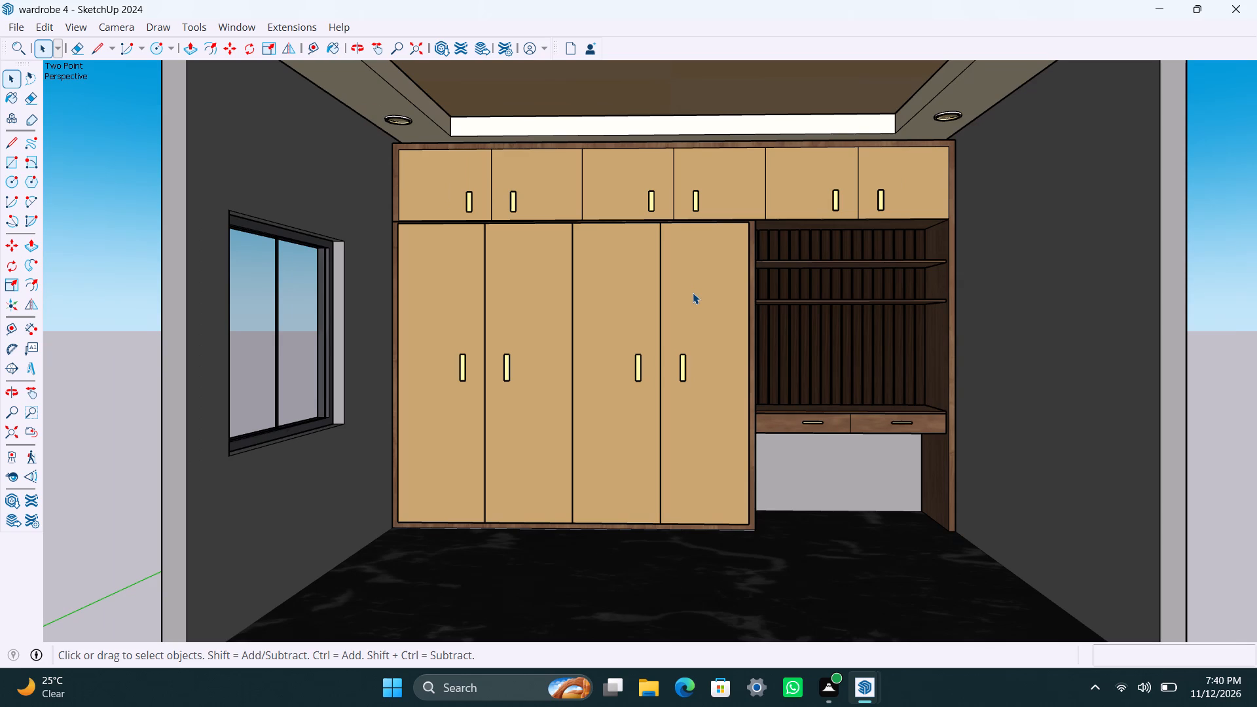
key(ctrl+s)
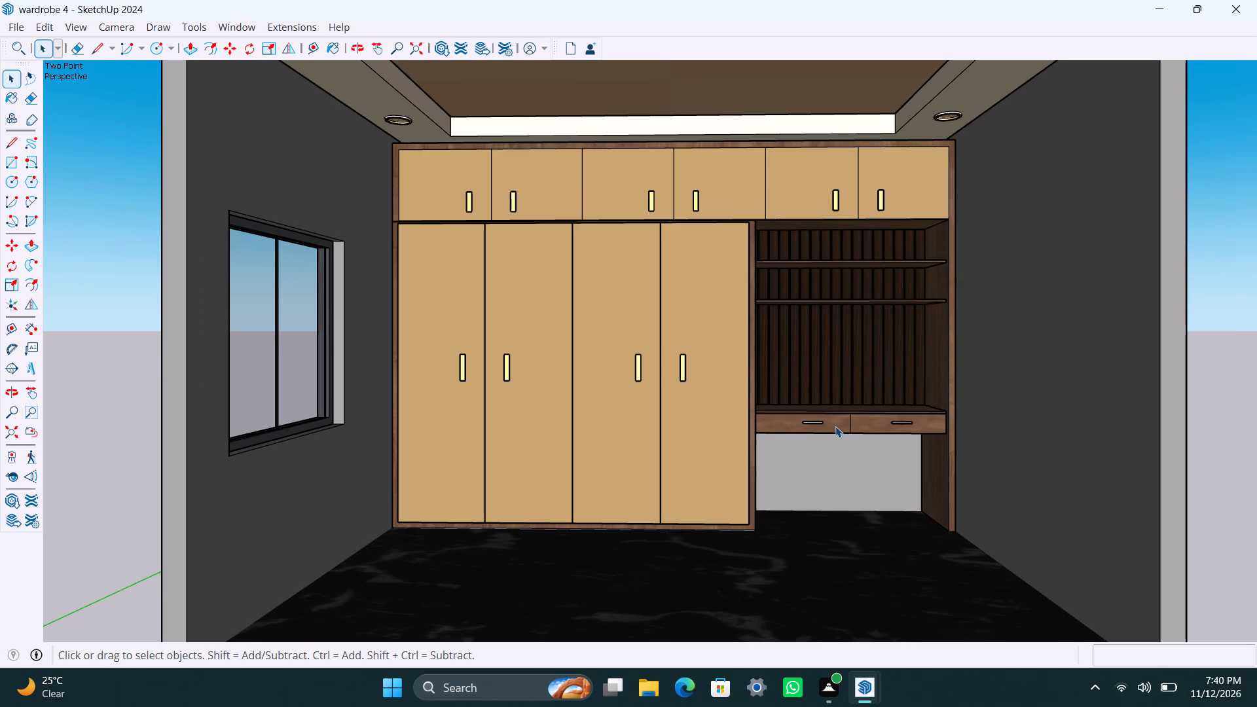
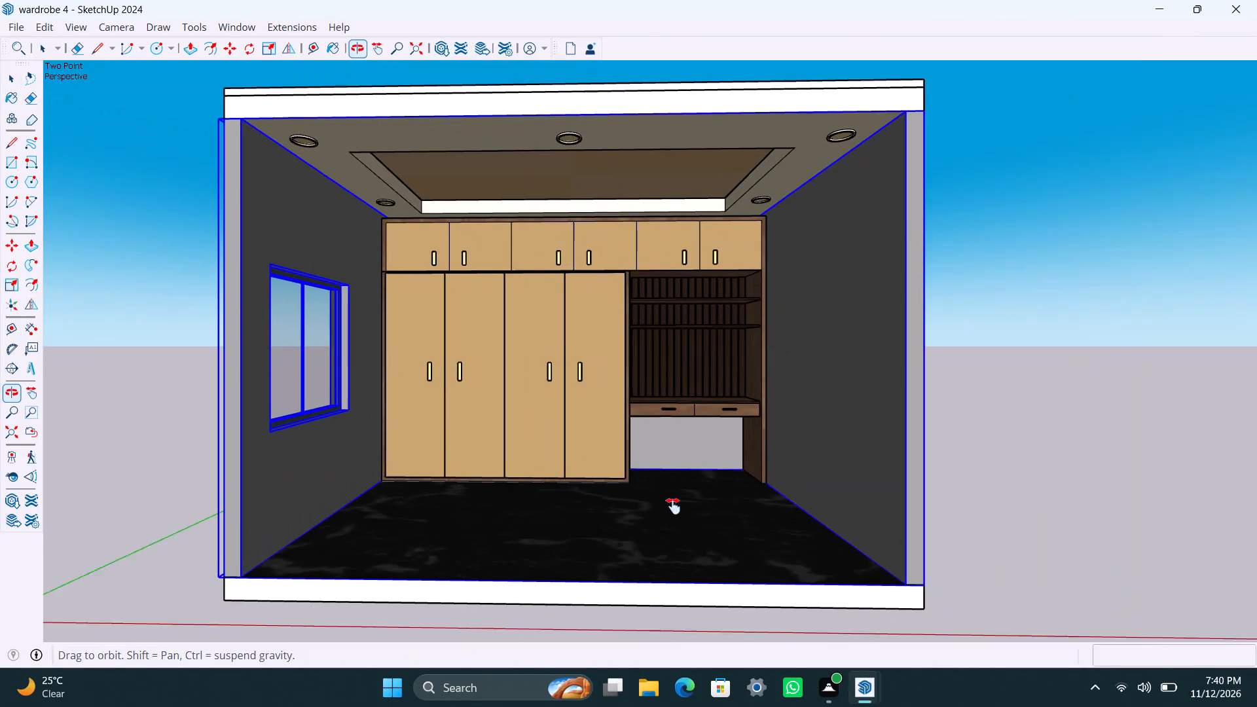
Clear the selection and draw a ground rectangle about 3' 6 1/2" deep beside the room's outer side wall, using the Line tool.
click(996, 500)
scroll(881, 483, up, 2)
middle_drag(970, 493, 837, 589)
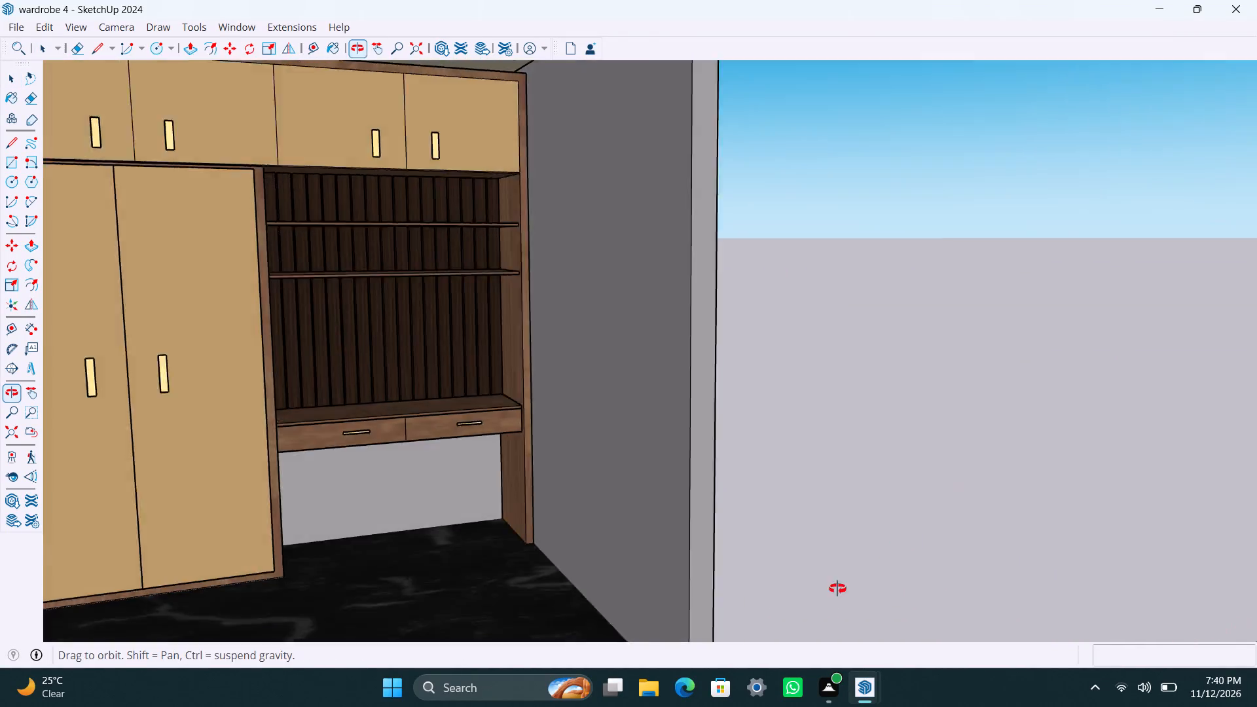
middle_drag(837, 589, 792, 610)
scroll(855, 547, down, 3)
middle_drag(896, 522, 644, 526)
scroll(827, 515, down, 3)
middle_drag(928, 559, 771, 568)
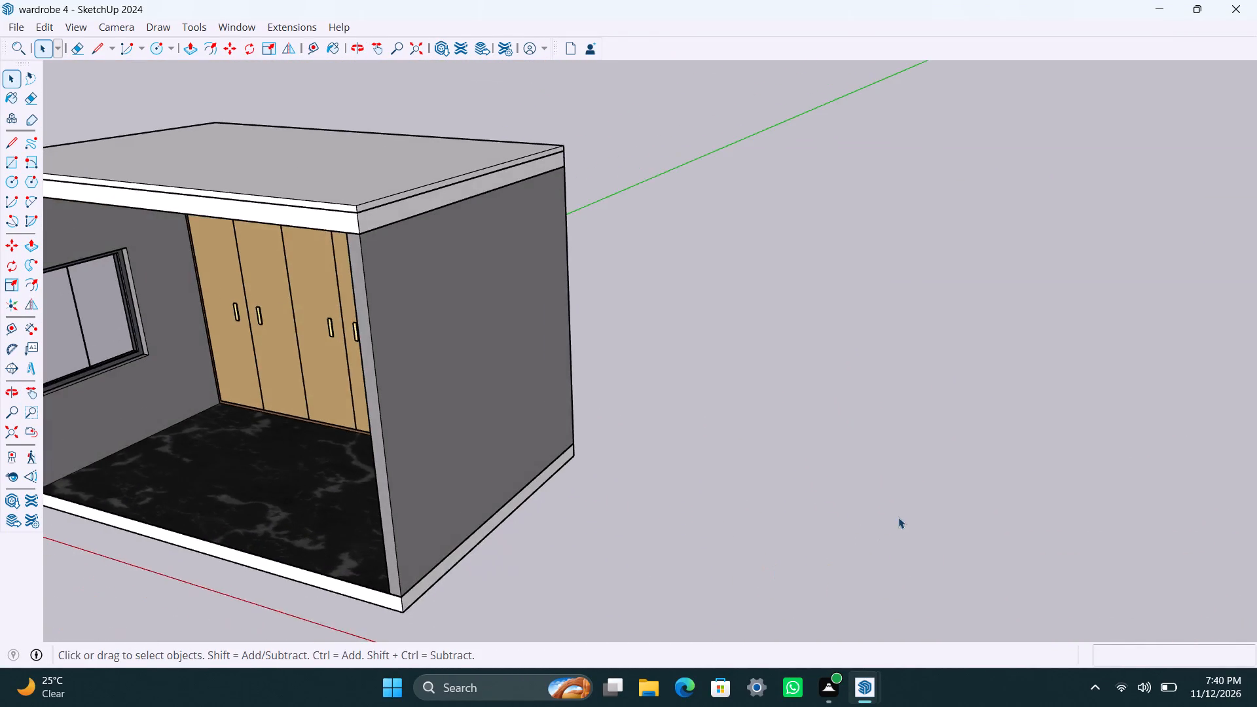
scroll(898, 517, up, 1)
middle_drag(768, 521, 826, 546)
scroll(775, 520, up, 1)
middle_drag(765, 565, 962, 569)
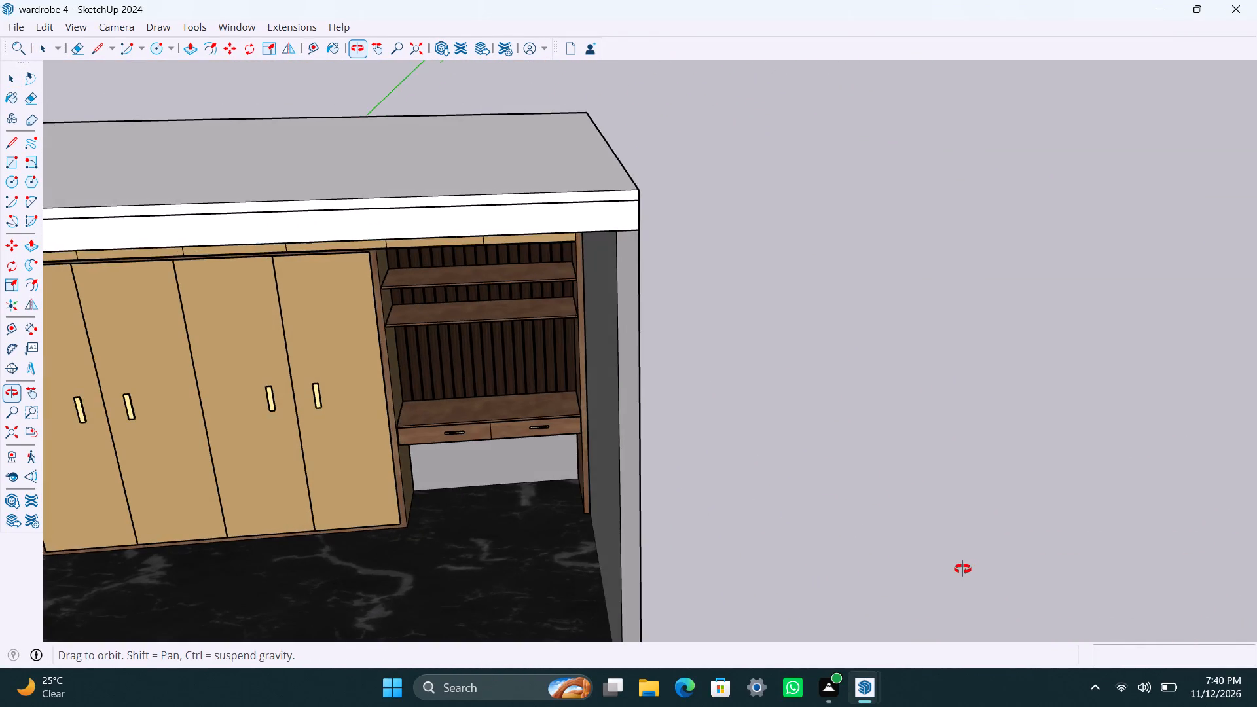
middle_drag(962, 569, 903, 587)
scroll(899, 583, down, 1)
shift+middle_drag(776, 563, 566, 566)
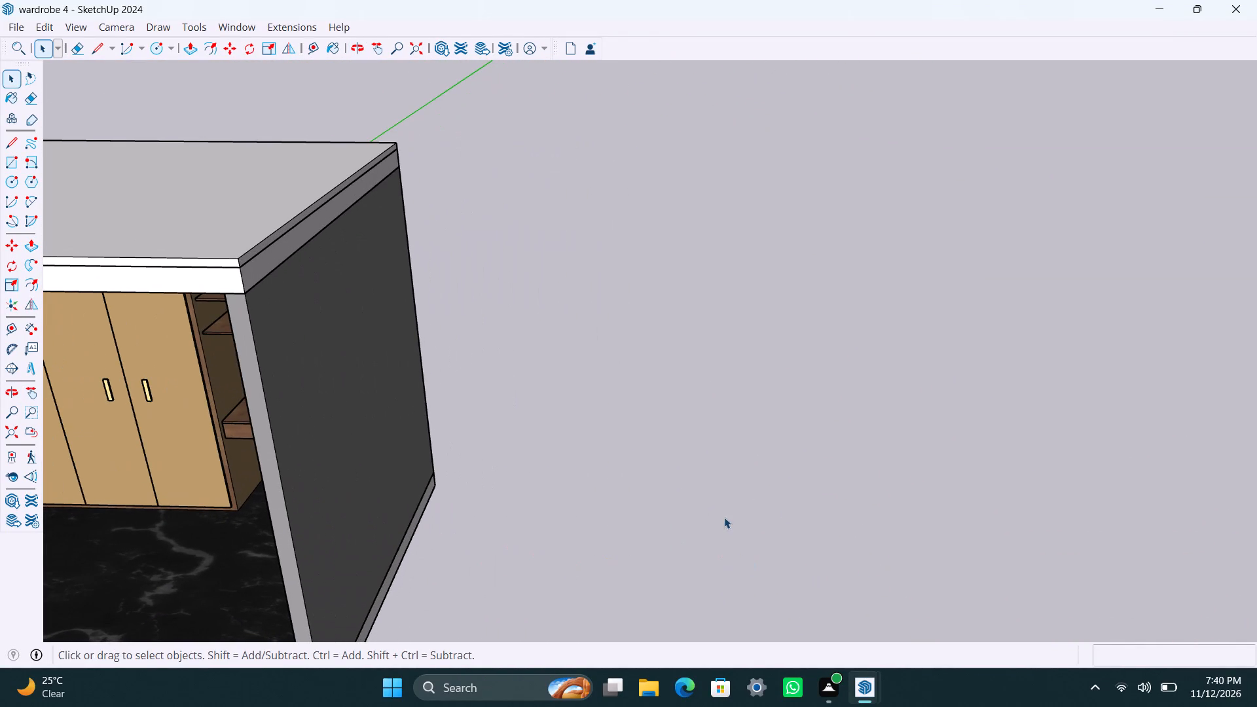
key(l)
click(681, 503)
click(880, 507)
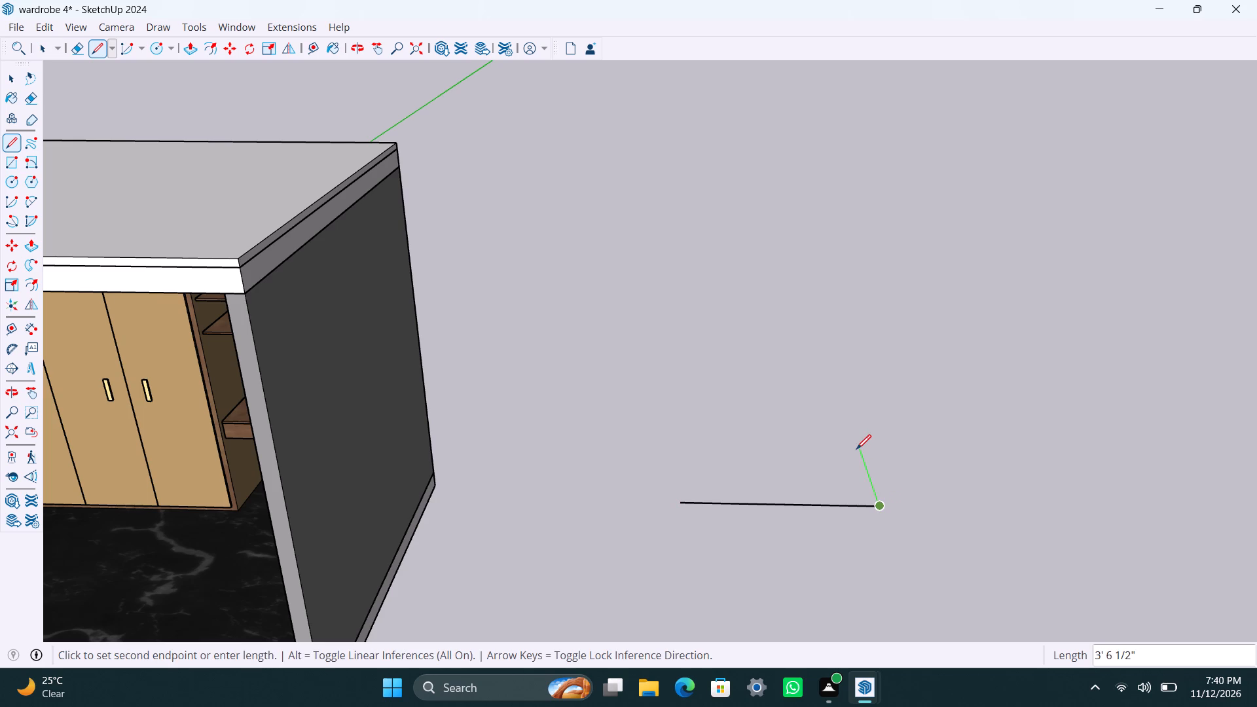
click(855, 448)
click(689, 449)
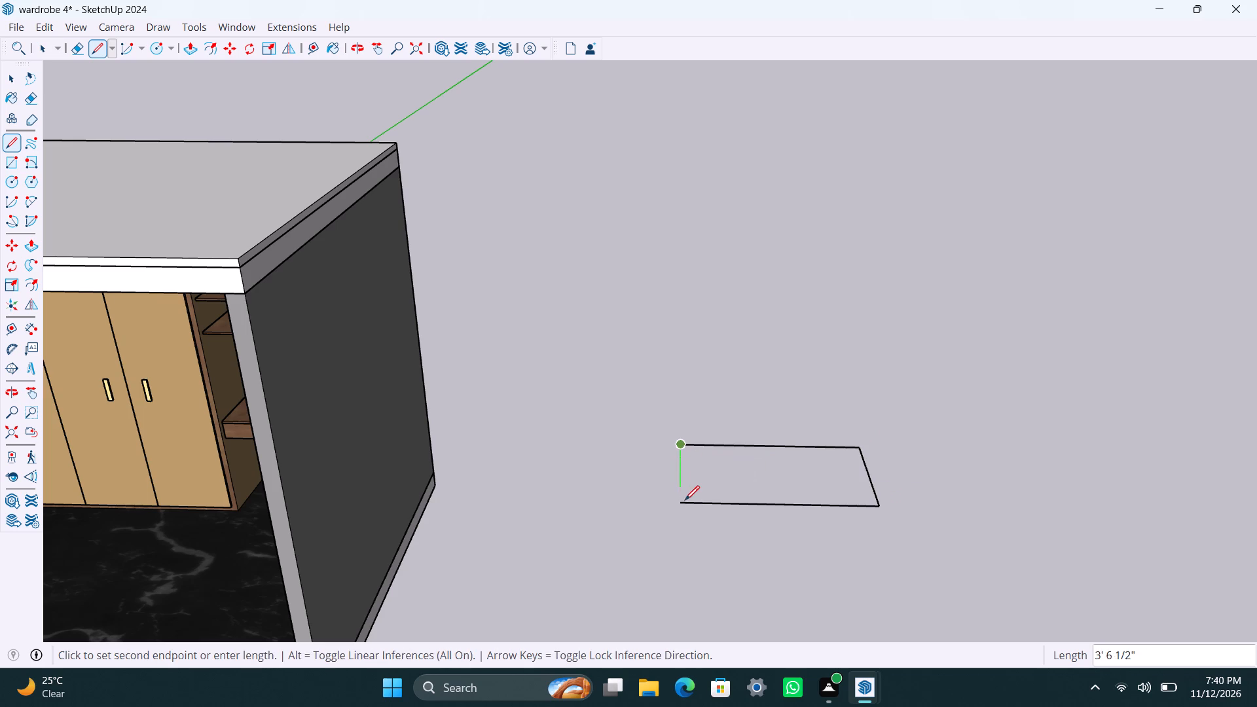
click(685, 500)
Group the rectangle's face and edges, and open the group for editing with its contents selected.
key(space)
double_click(713, 483)
right_click(710, 483)
click(795, 266)
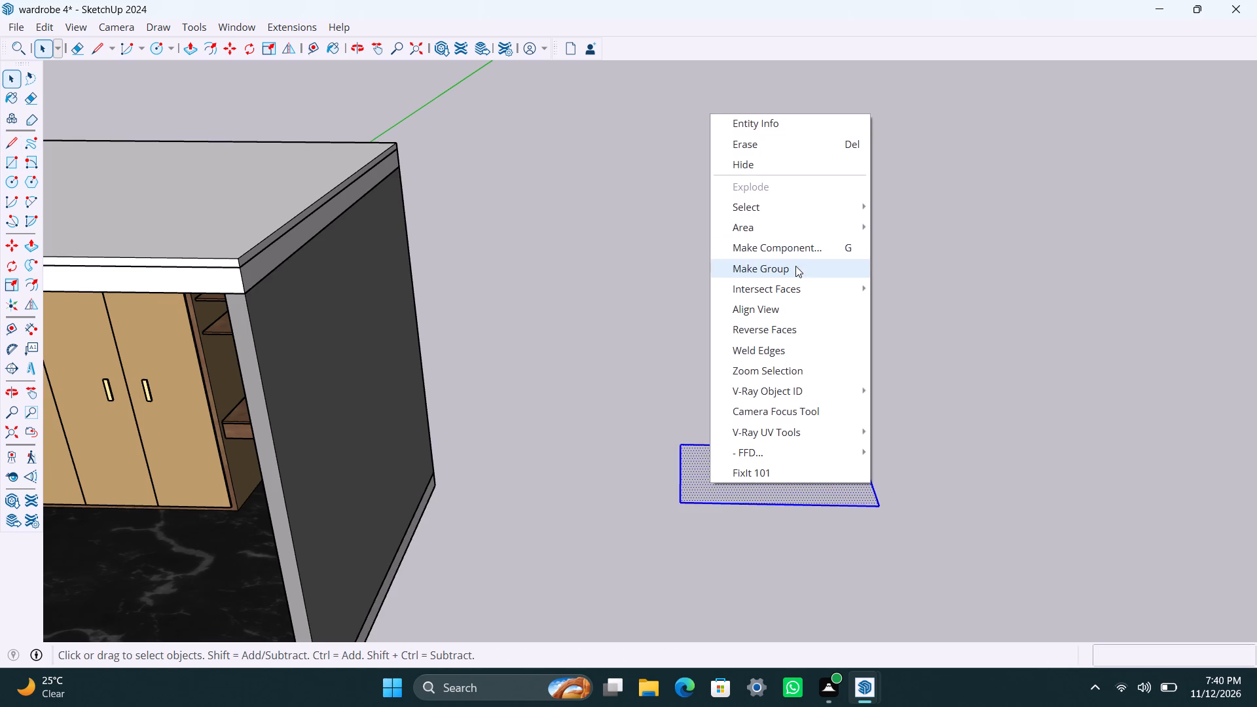
scroll(694, 380, up, 2)
middle_drag(689, 464, 686, 623)
scroll(719, 448, up, 2)
triple_click(687, 437)
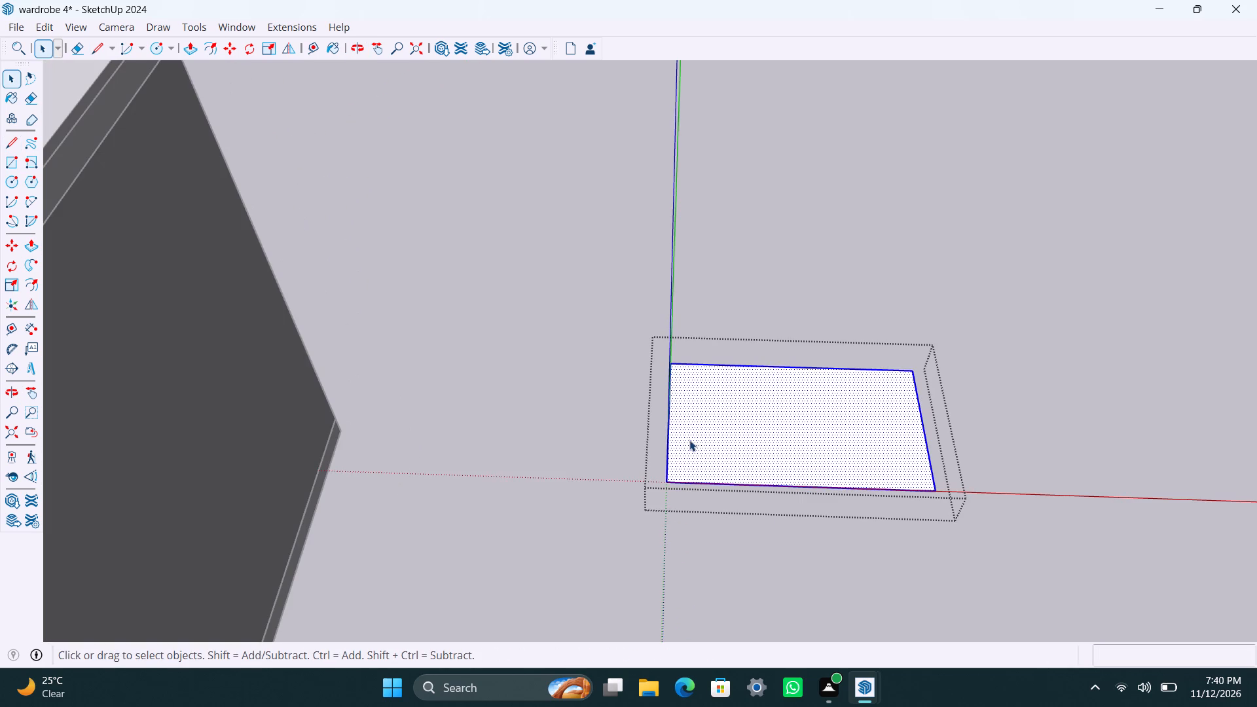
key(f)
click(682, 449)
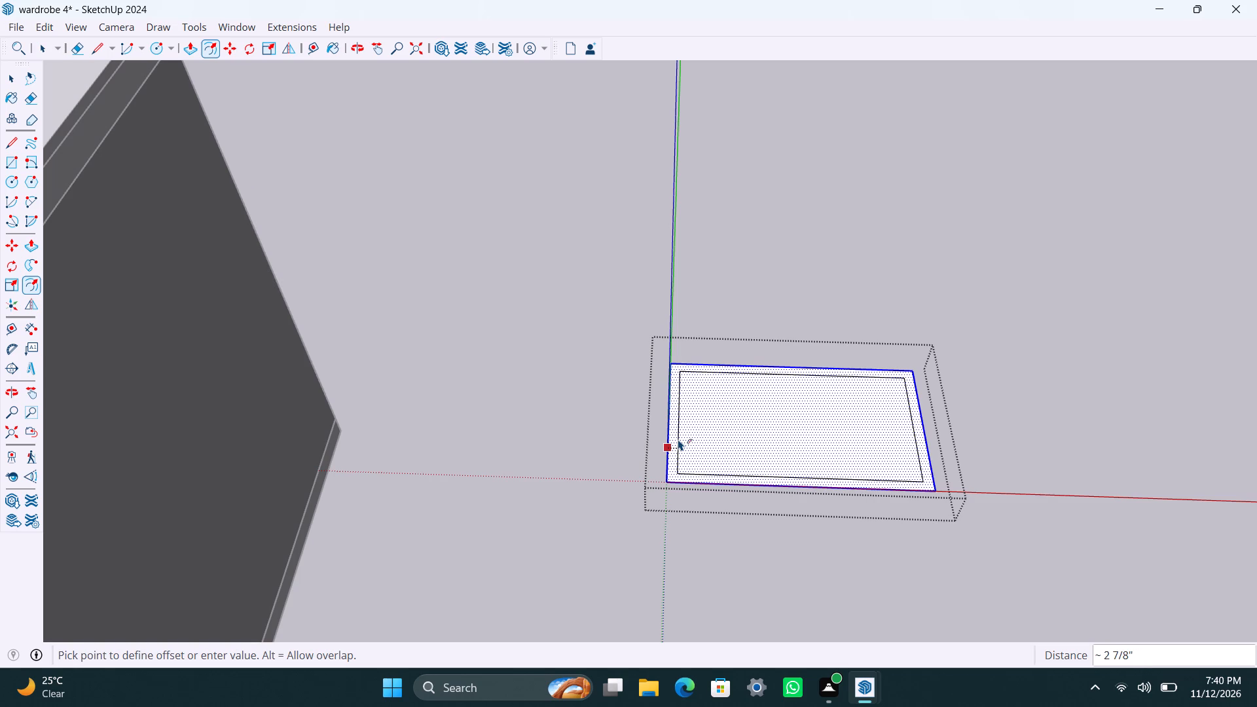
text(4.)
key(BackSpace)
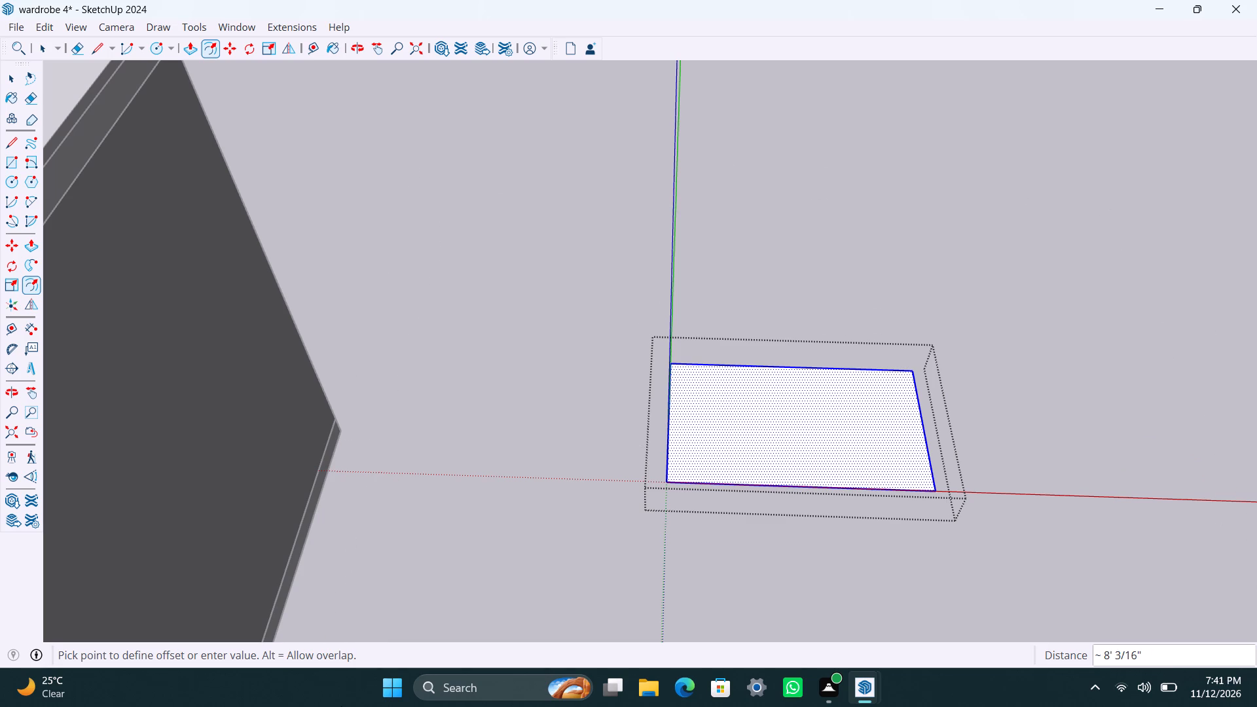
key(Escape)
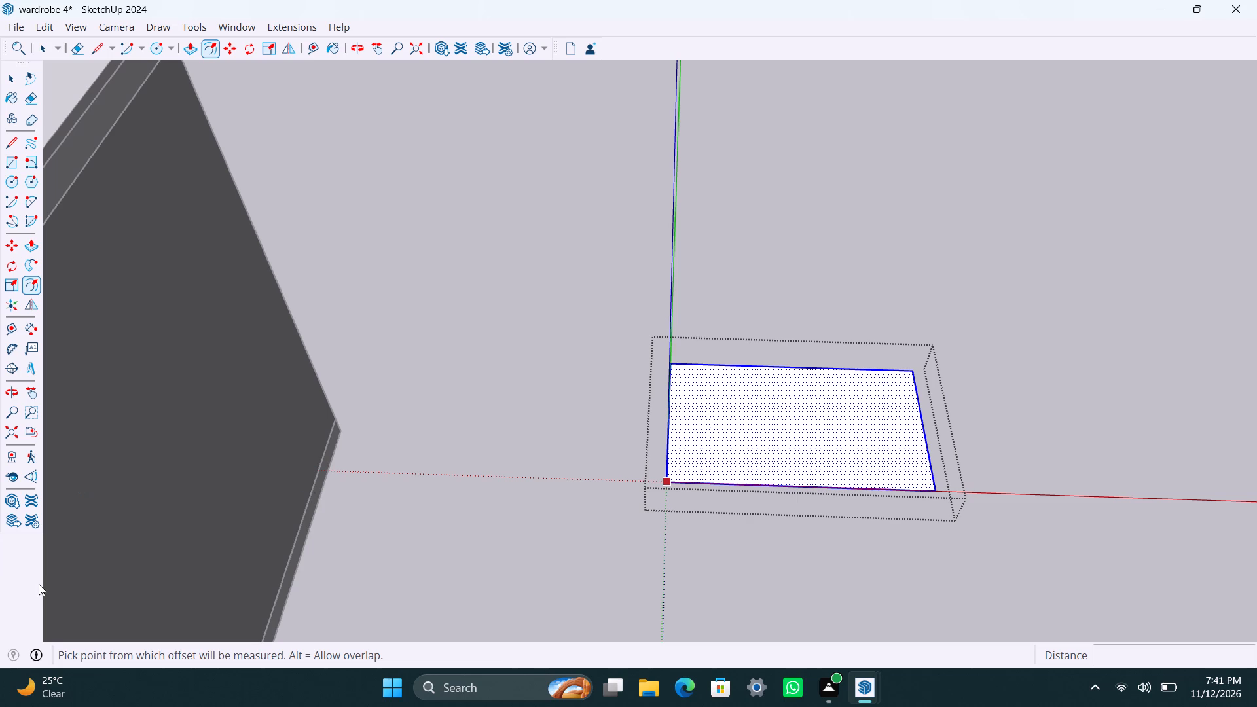
Offset the rectangle's outline inward by 1" to form a thin border.
scroll(674, 449, down, 2)
middle_drag(674, 454, 668, 454)
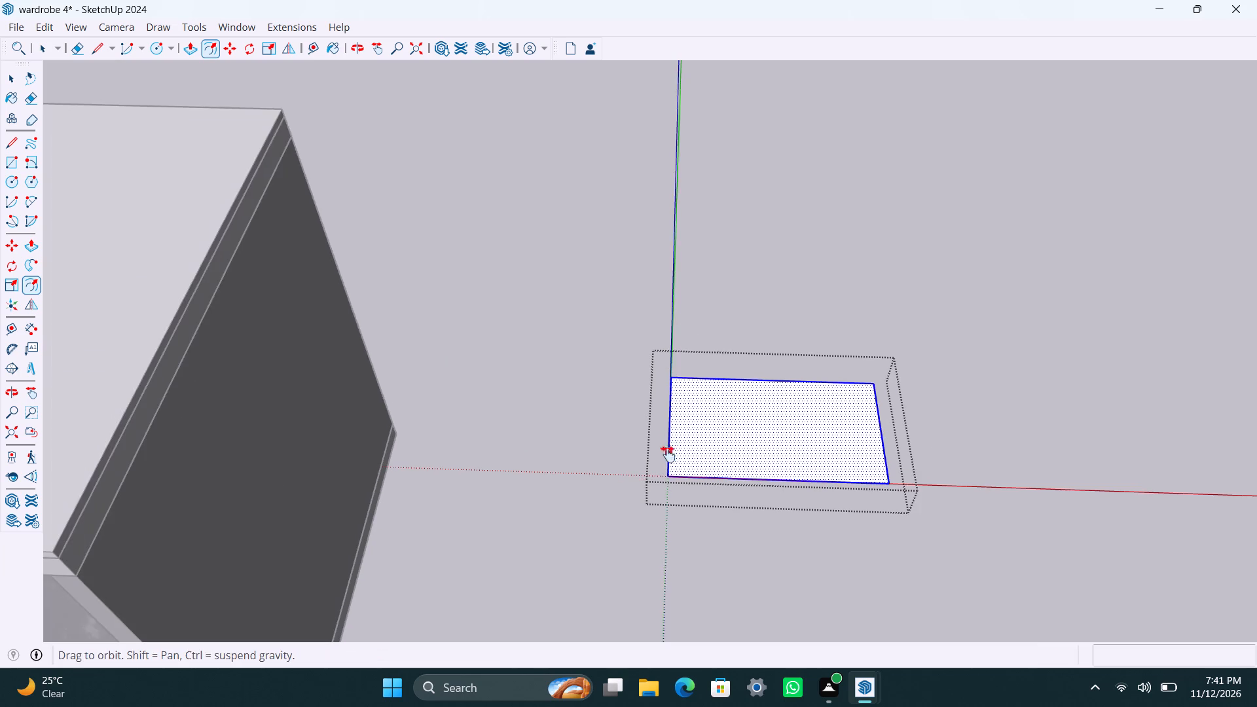
middle_drag(668, 454, 617, 456)
key(f)
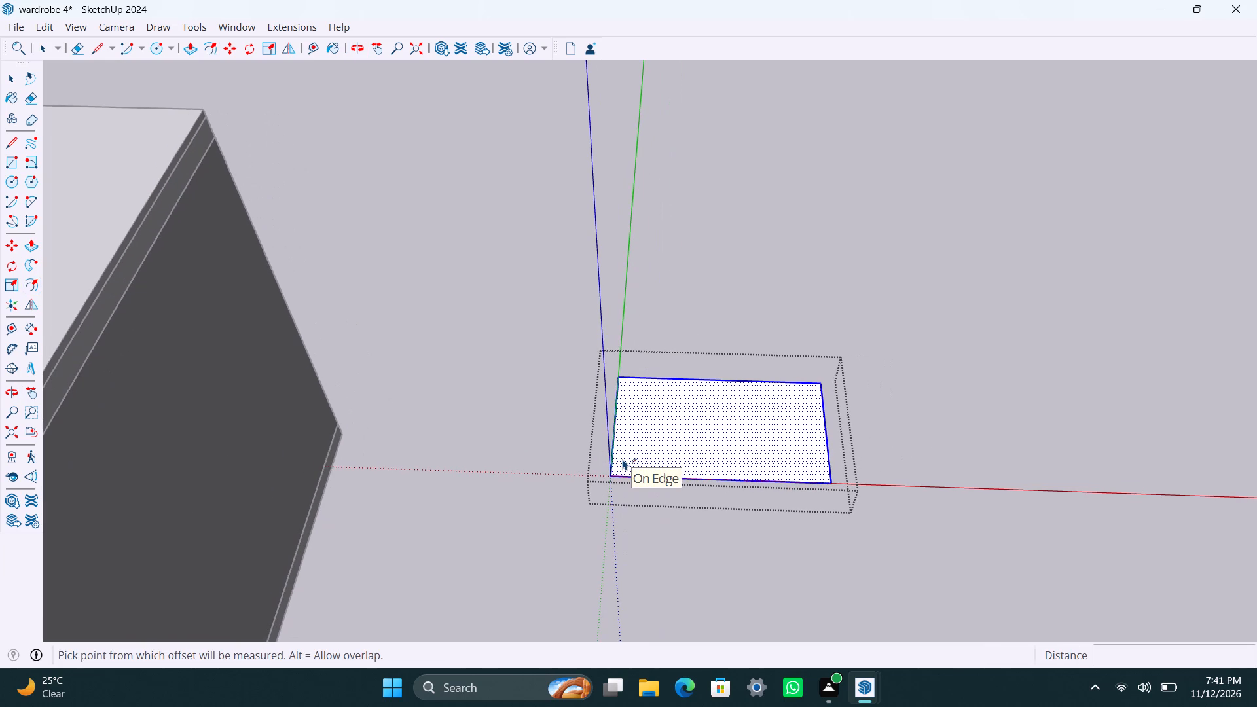
click(624, 459)
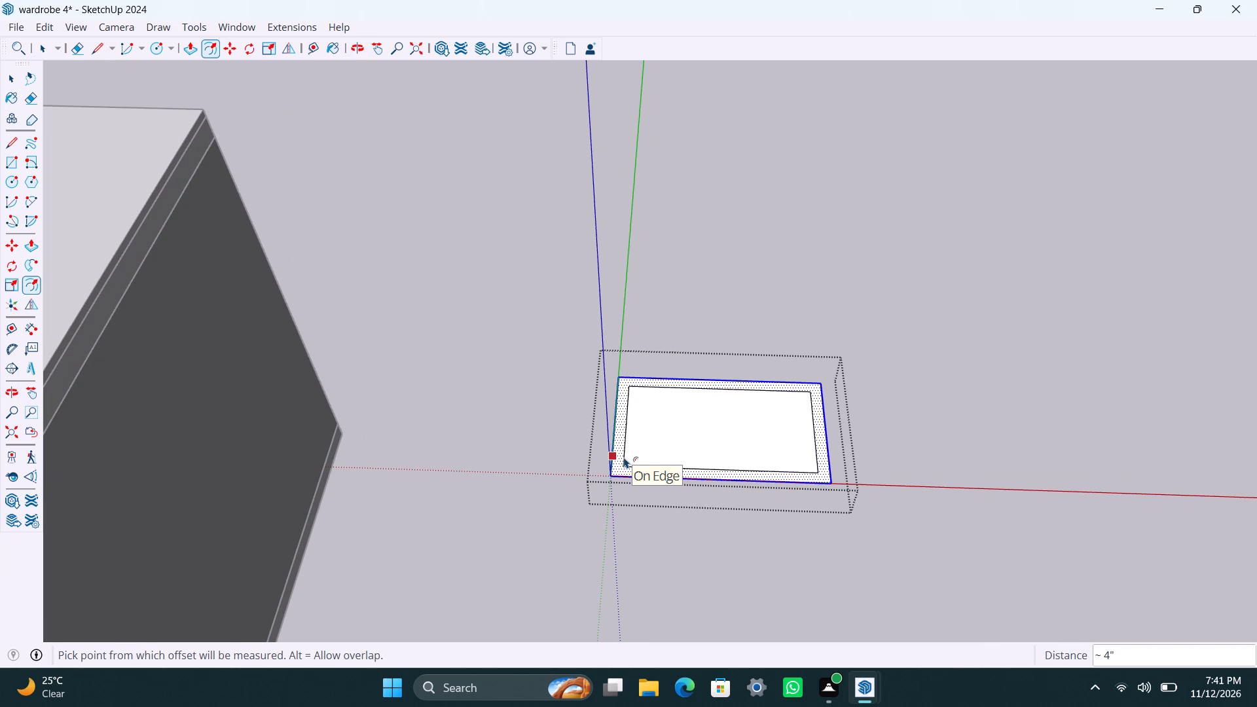
scroll(623, 457, up, 12)
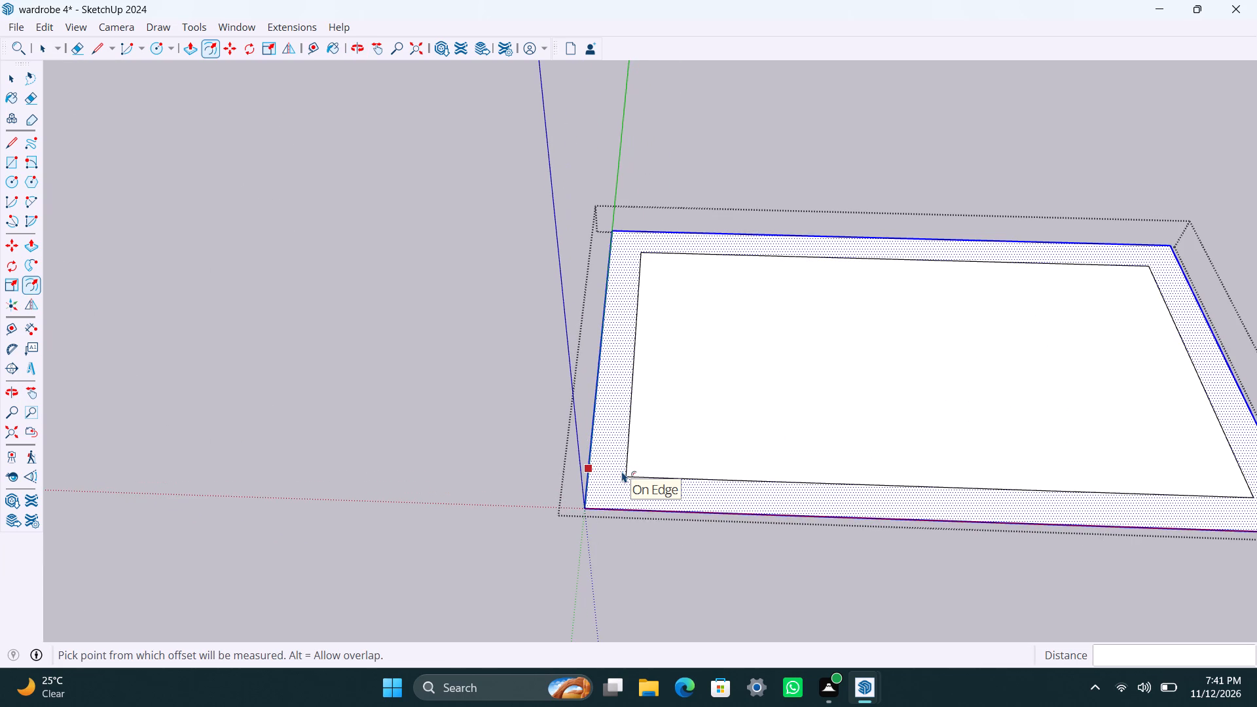
text(1")
key(Return)
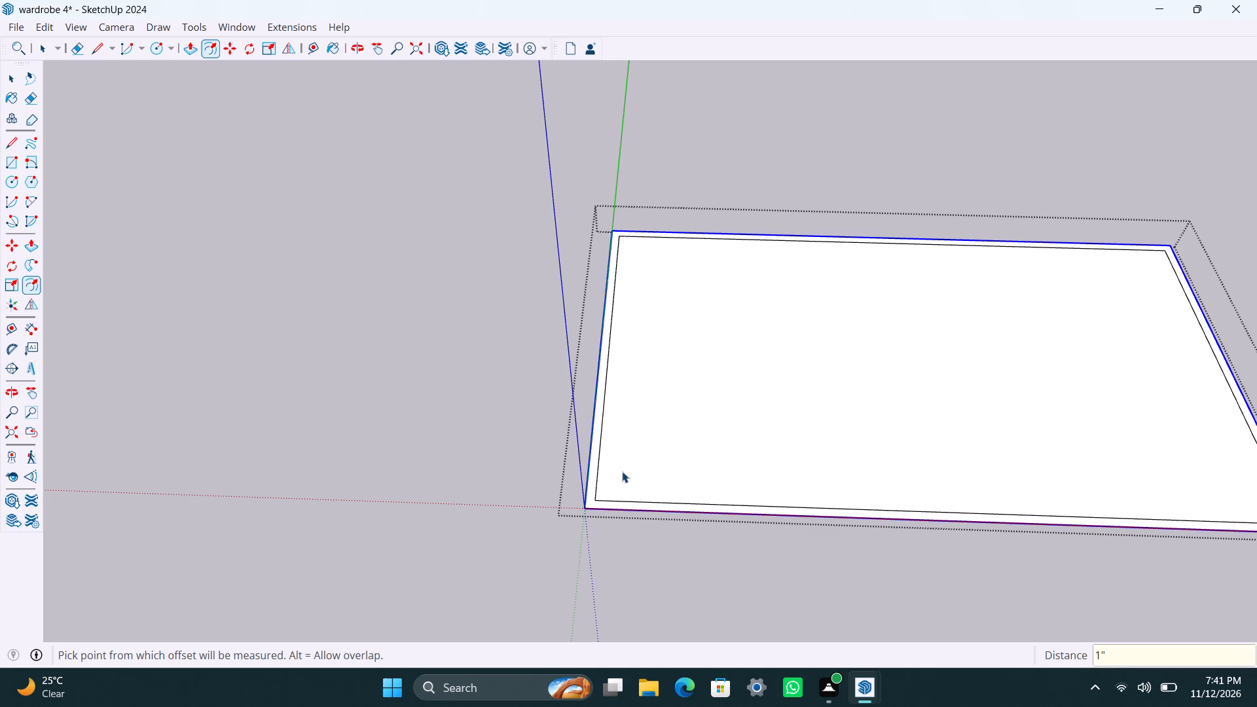
key(space)
Move the inner front edge onto the rectangle's outer front edge so the border becomes U-shaped with an open front.
scroll(588, 514, up, 2)
scroll(608, 490, down, 2)
shift+middle_drag(598, 488, 413, 488)
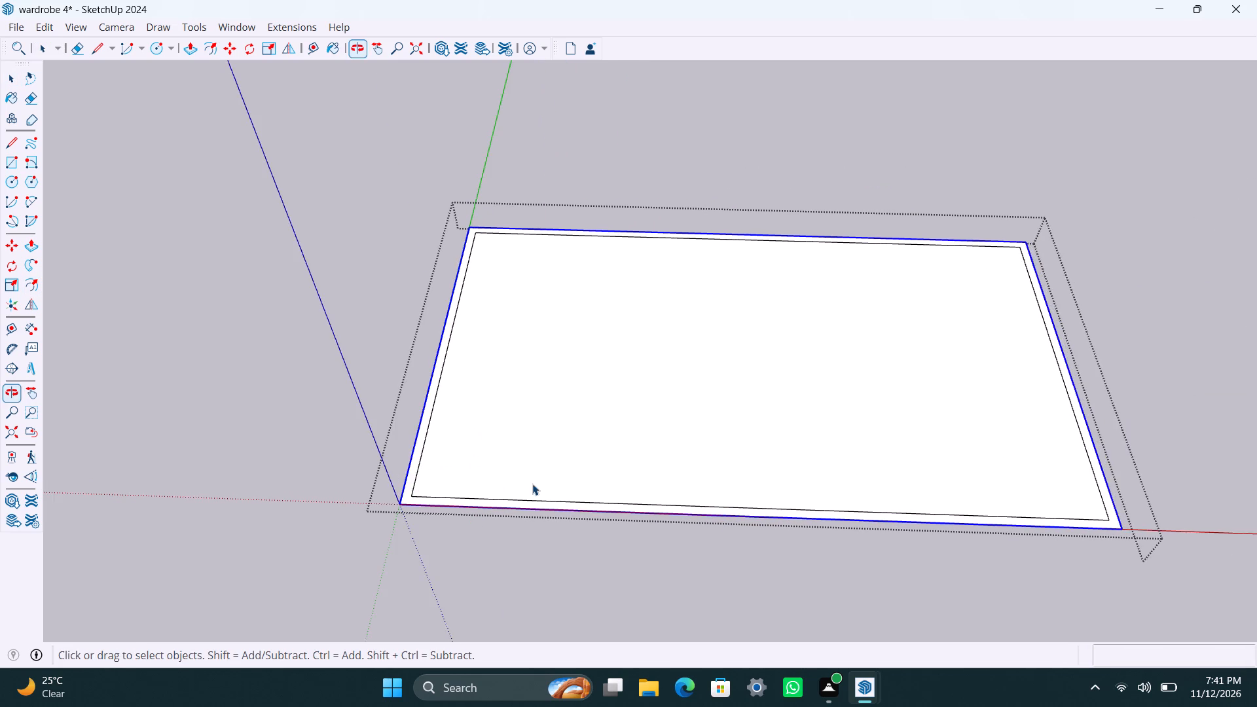
scroll(546, 491, up, 2)
click(563, 501)
click(563, 501)
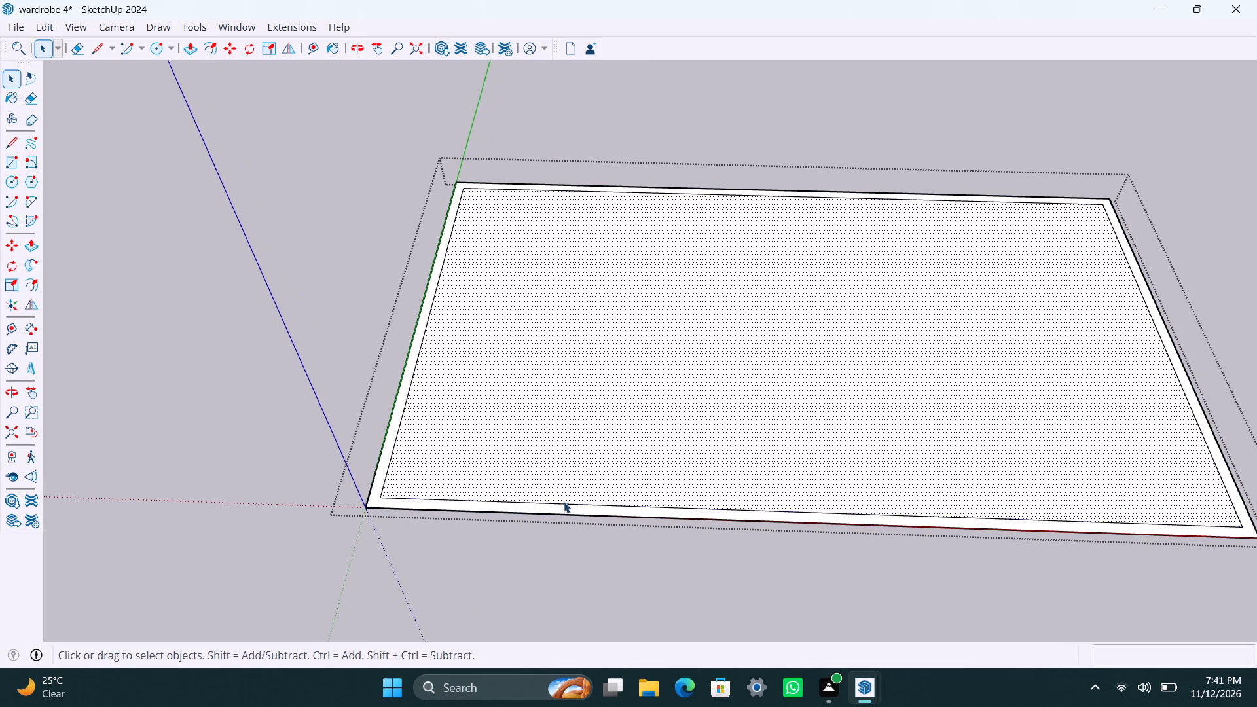
click(567, 505)
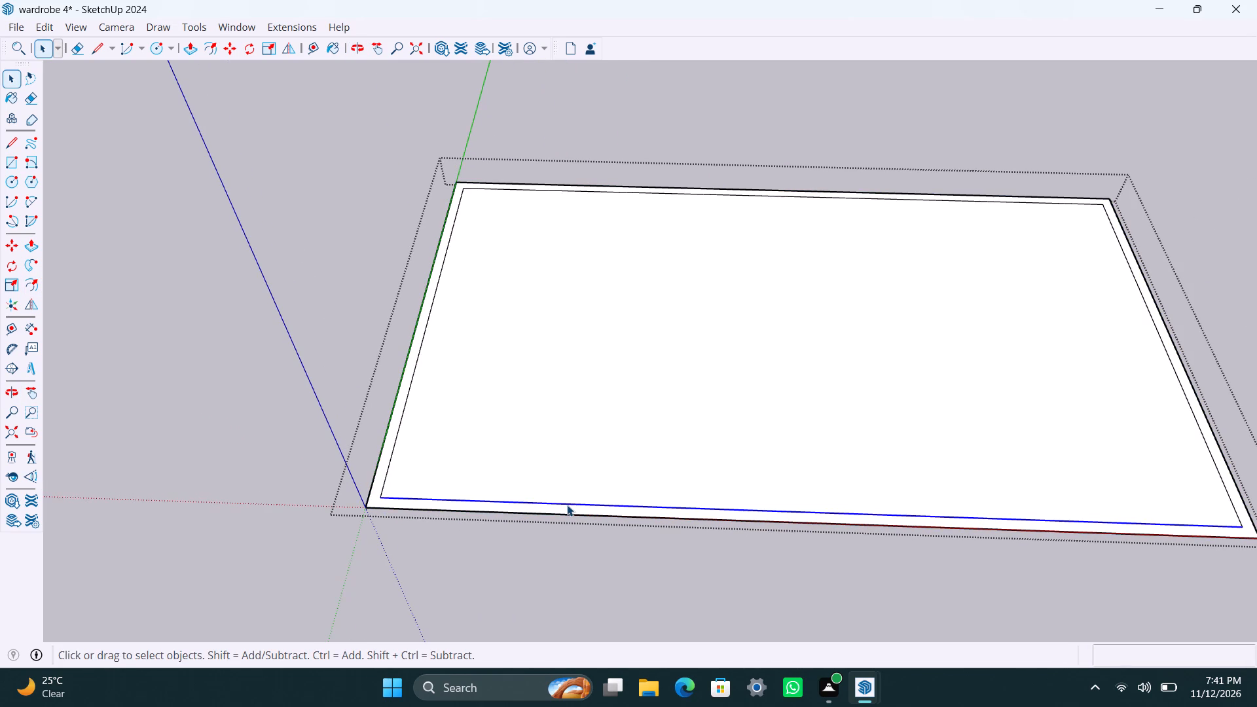
key(m)
click(567, 505)
click(569, 515)
key(space)
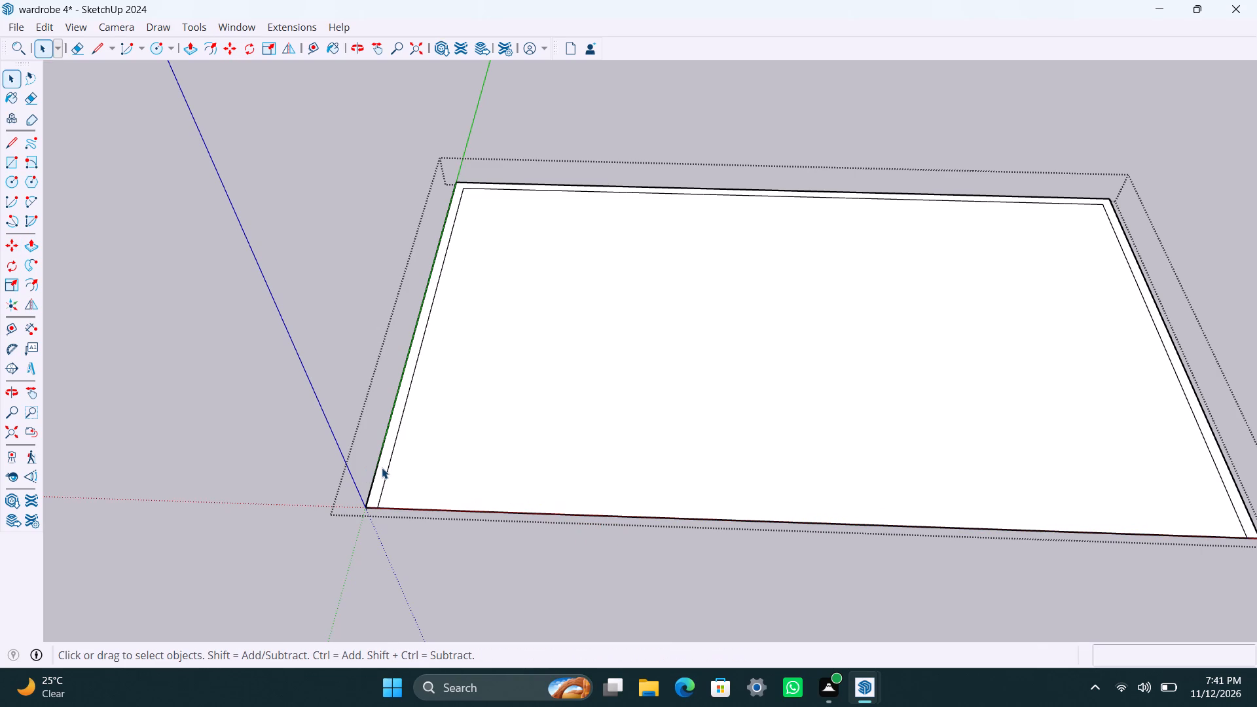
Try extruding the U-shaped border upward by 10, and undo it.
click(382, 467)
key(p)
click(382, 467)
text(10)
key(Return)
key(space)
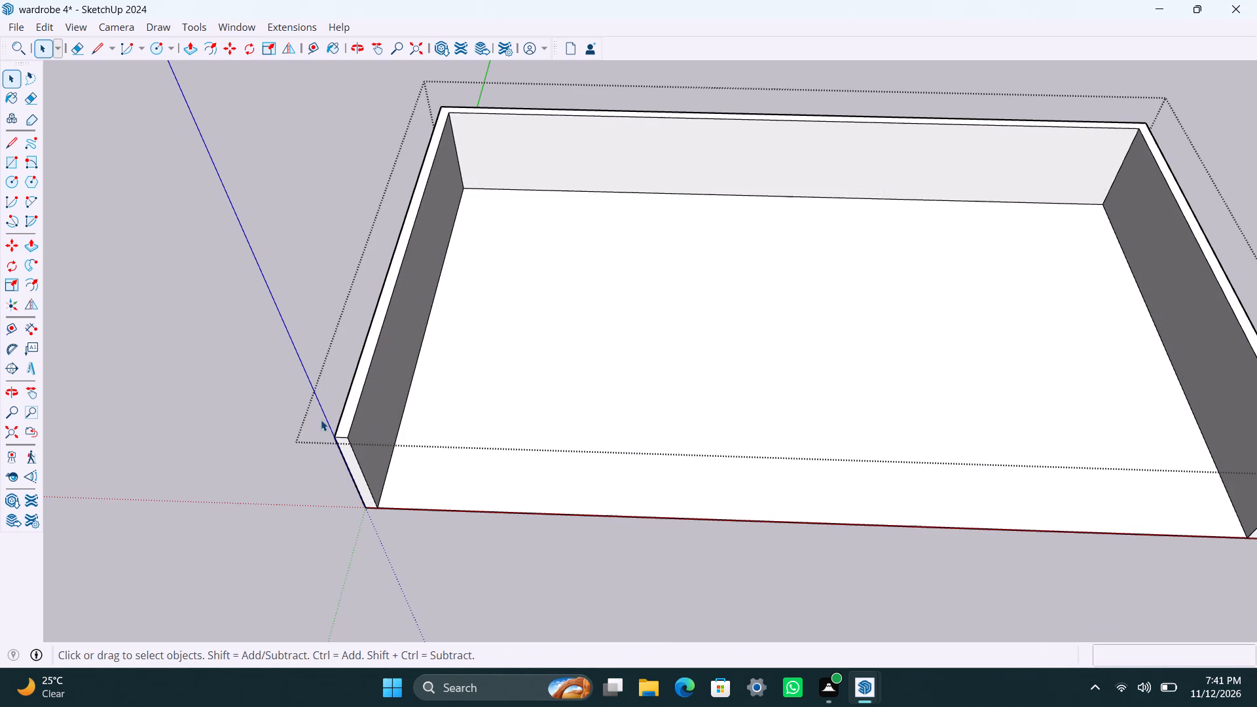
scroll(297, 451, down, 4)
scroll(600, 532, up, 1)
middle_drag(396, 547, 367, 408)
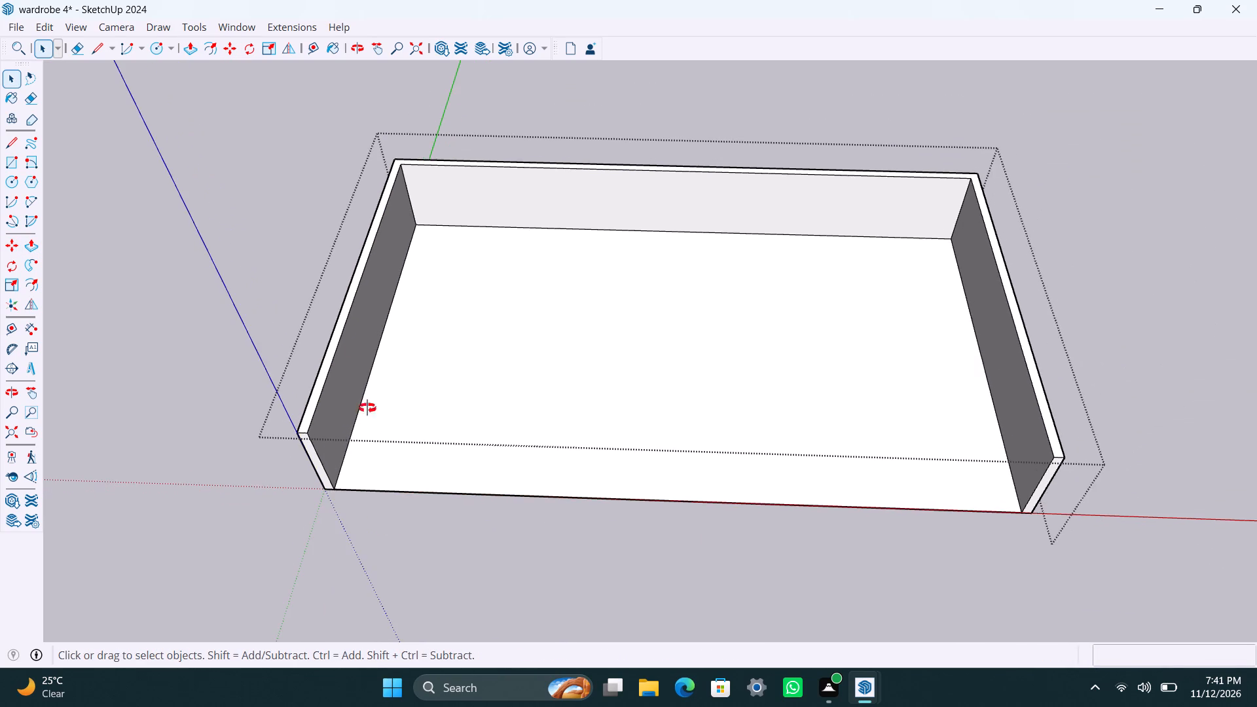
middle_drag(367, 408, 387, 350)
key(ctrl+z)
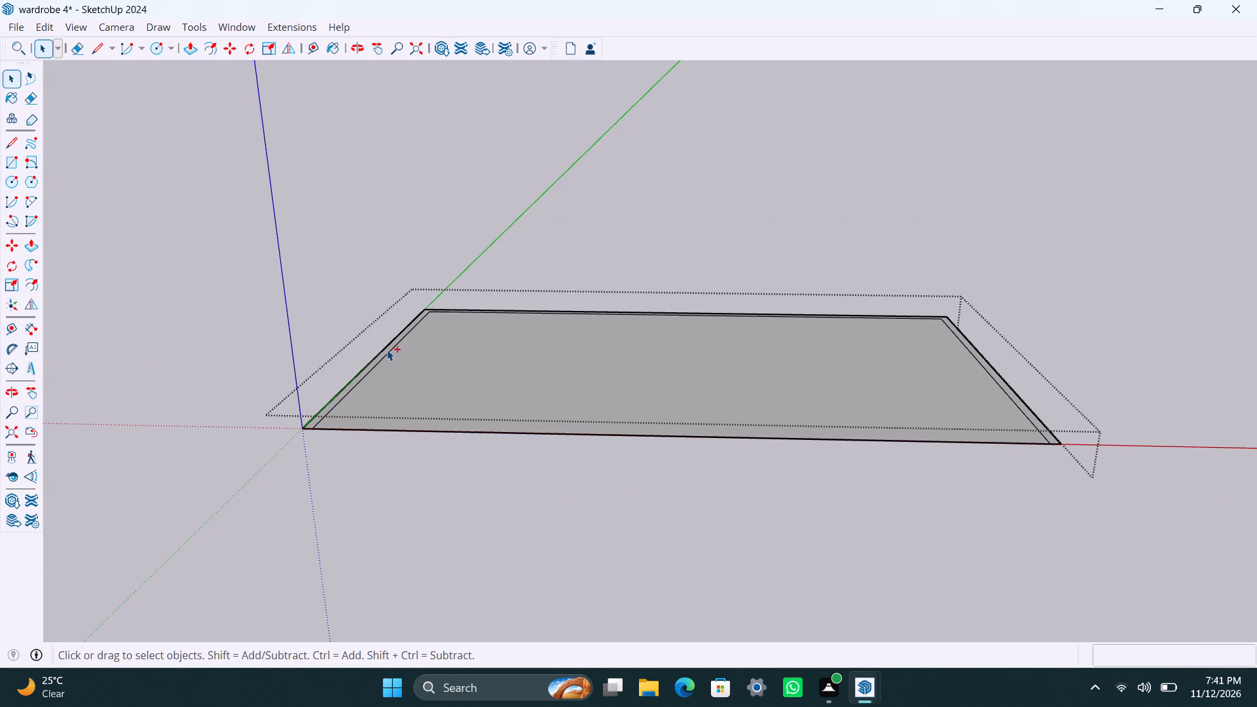
Extrude the U-shaped border upward 10' to form the side and back walls of the box.
scroll(344, 399, up, 3)
click(335, 404)
click(329, 400)
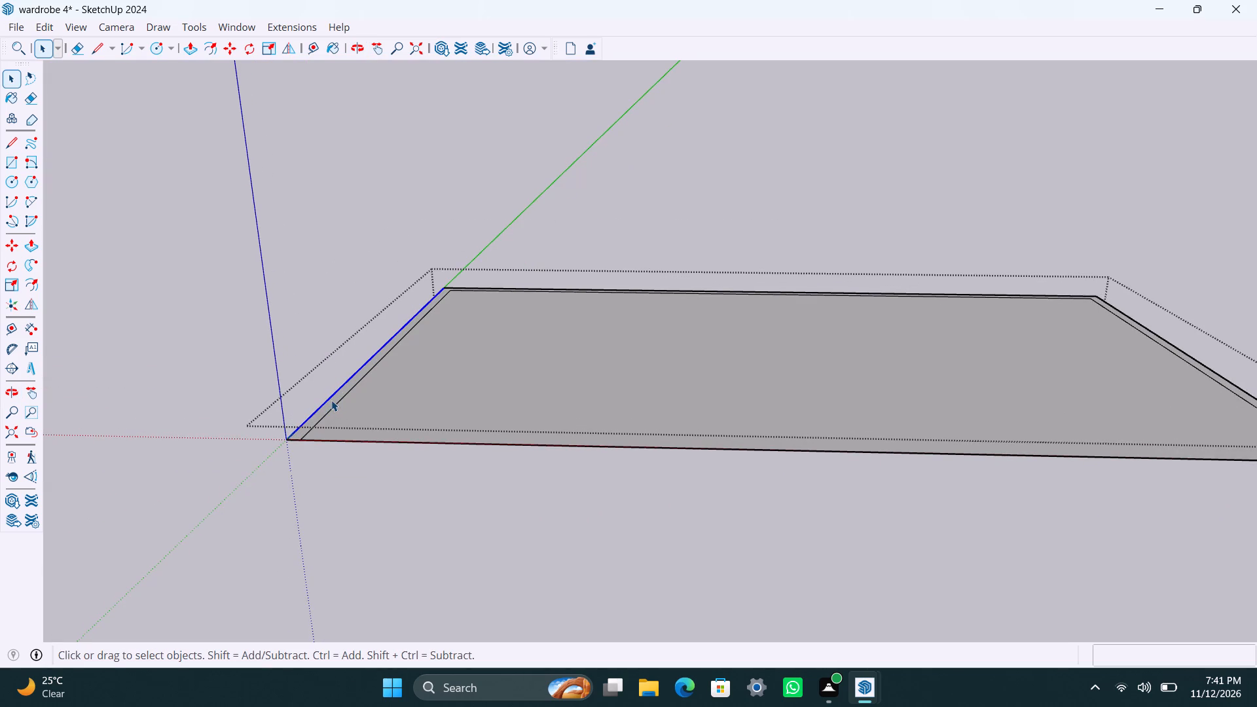
click(331, 401)
scroll(331, 401, up, 3)
click(337, 407)
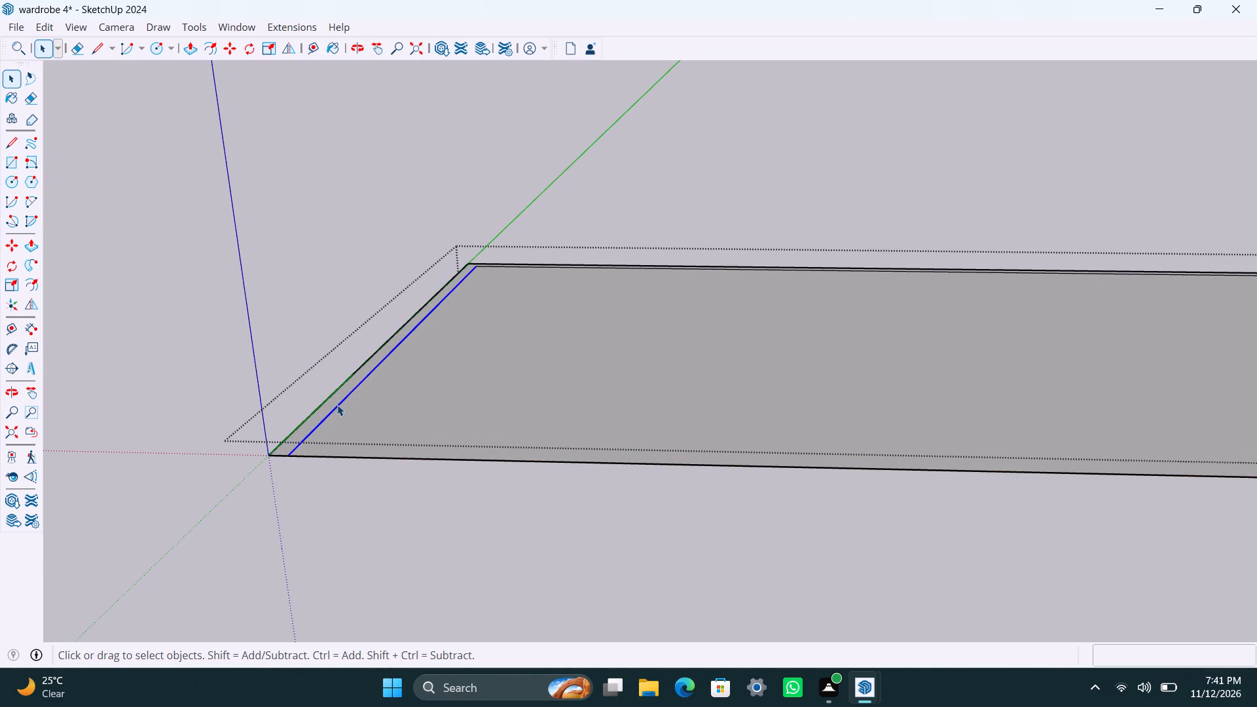
click(336, 402)
key(p)
click(336, 402)
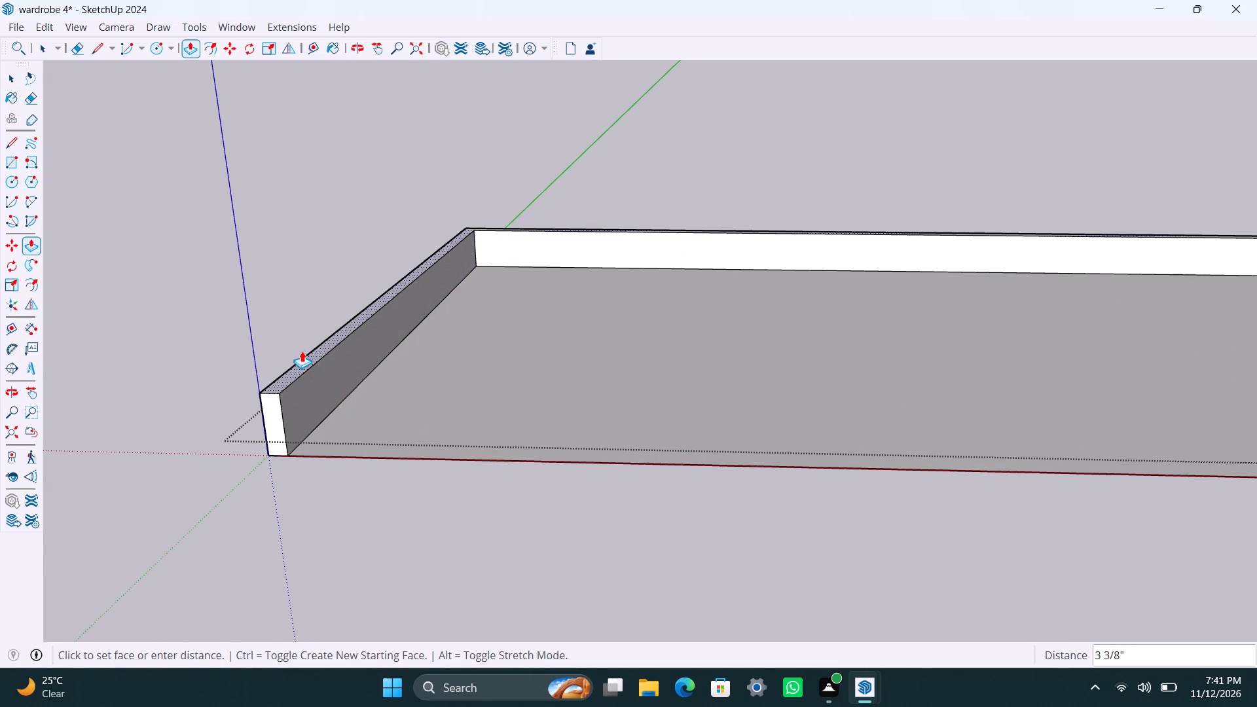
text(10')
key(Return)
key(space)
Draw a rectangle across the open top of the box, from its back outer corner to the opposite front corner.
scroll(265, 418, down, 4)
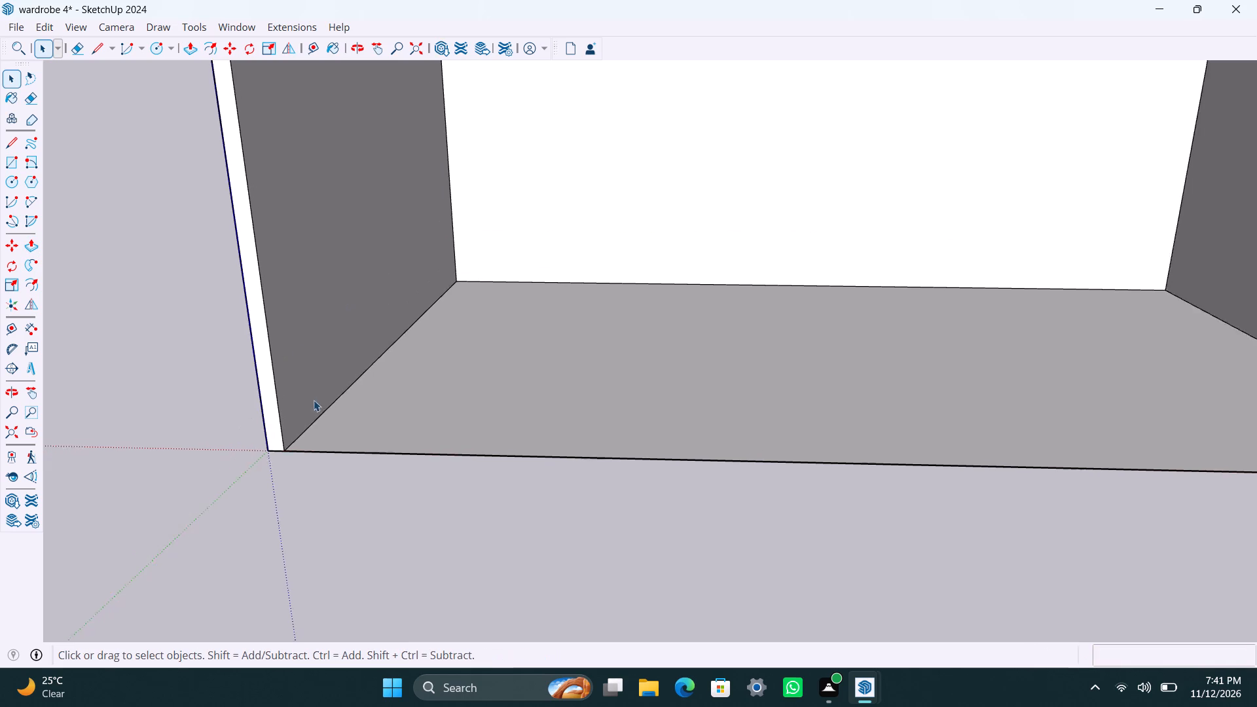
scroll(314, 400, down, 12)
middle_drag(442, 461, 473, 560)
scroll(439, 429, down, 2)
shift+middle_drag(467, 437, 596, 567)
scroll(508, 343, down, 8)
scroll(512, 420, up, 3)
scroll(485, 286, up, 1)
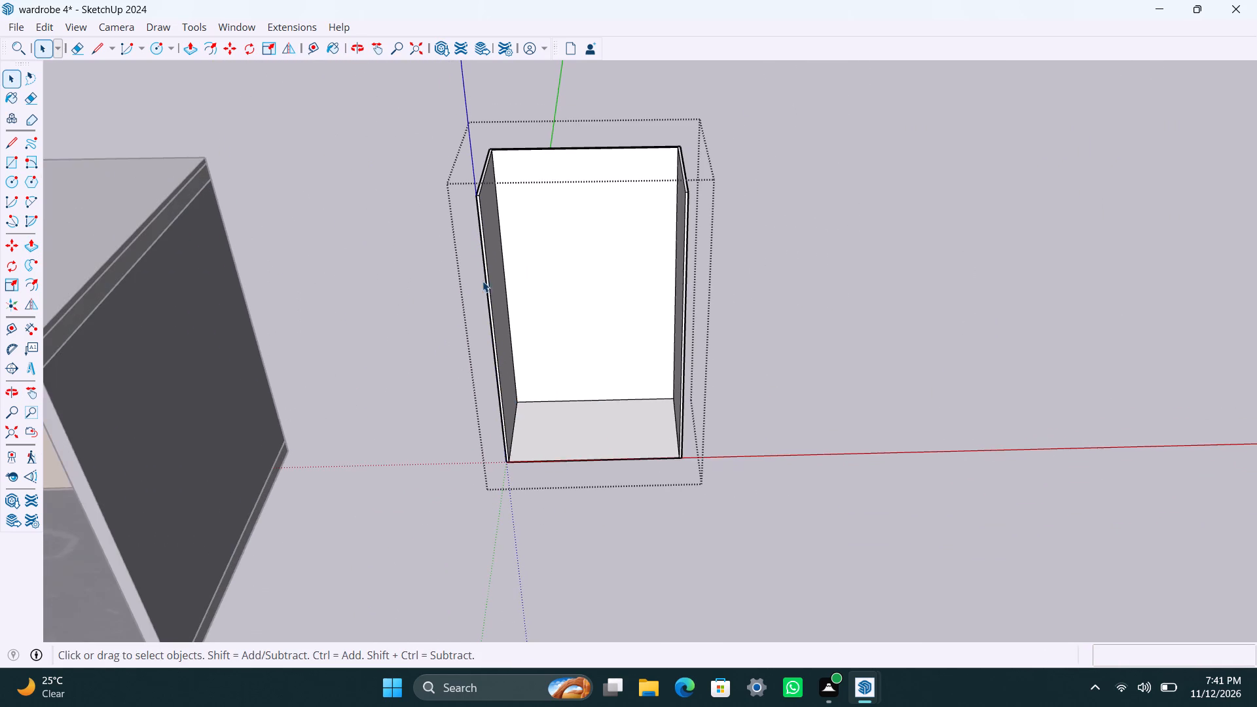
middle_drag(523, 232, 541, 365)
scroll(458, 143, up, 4)
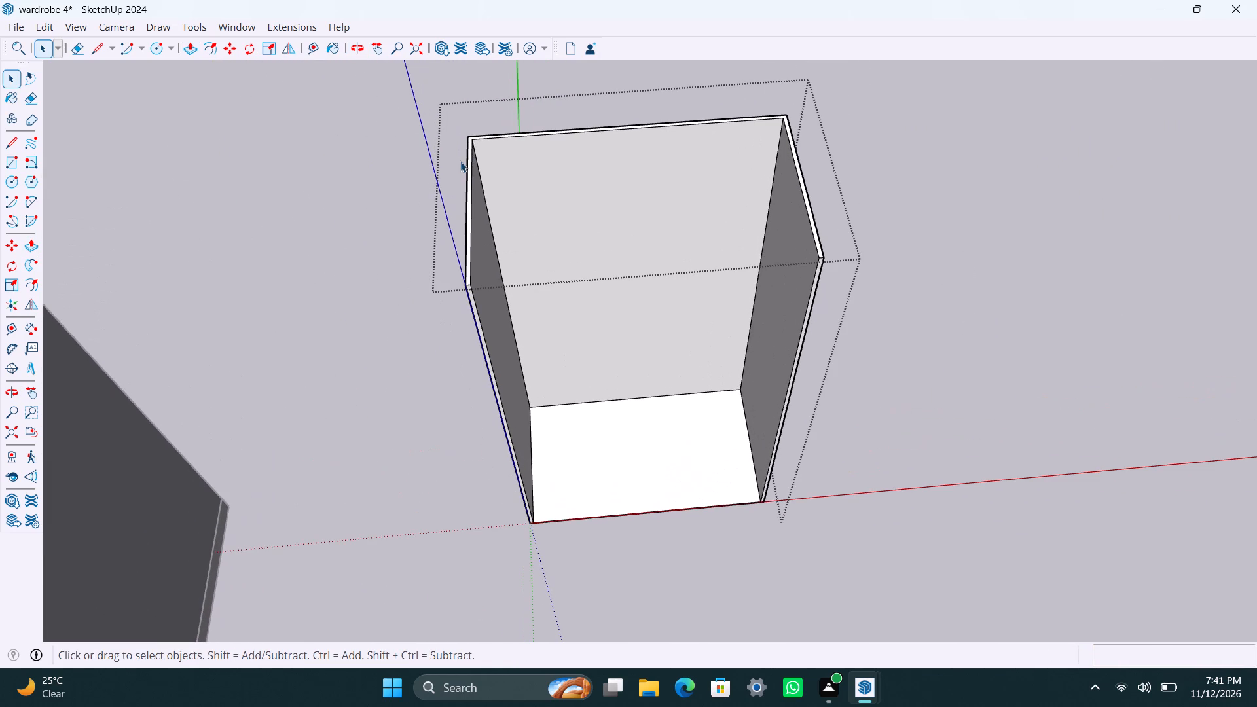
key(r)
drag(468, 139, 472, 147)
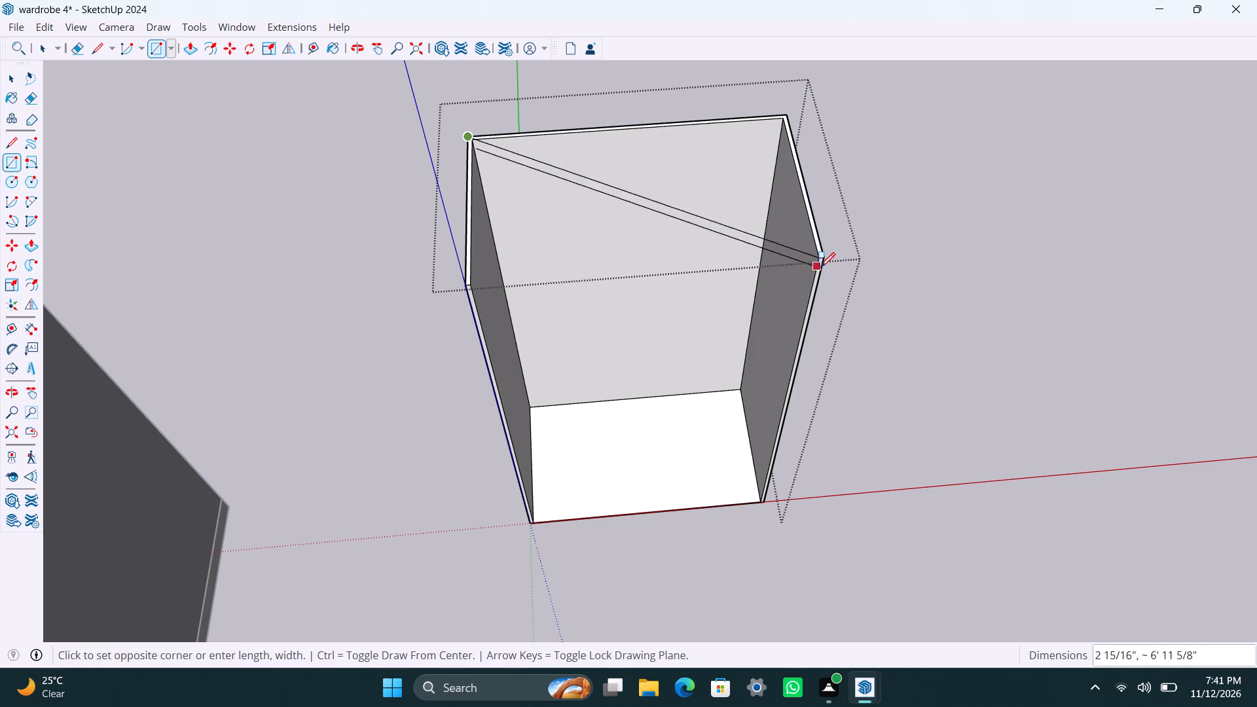
click(820, 256)
key(space)
Delete the face covering the front opening of the box.
double_click(658, 227)
right_click(658, 228)
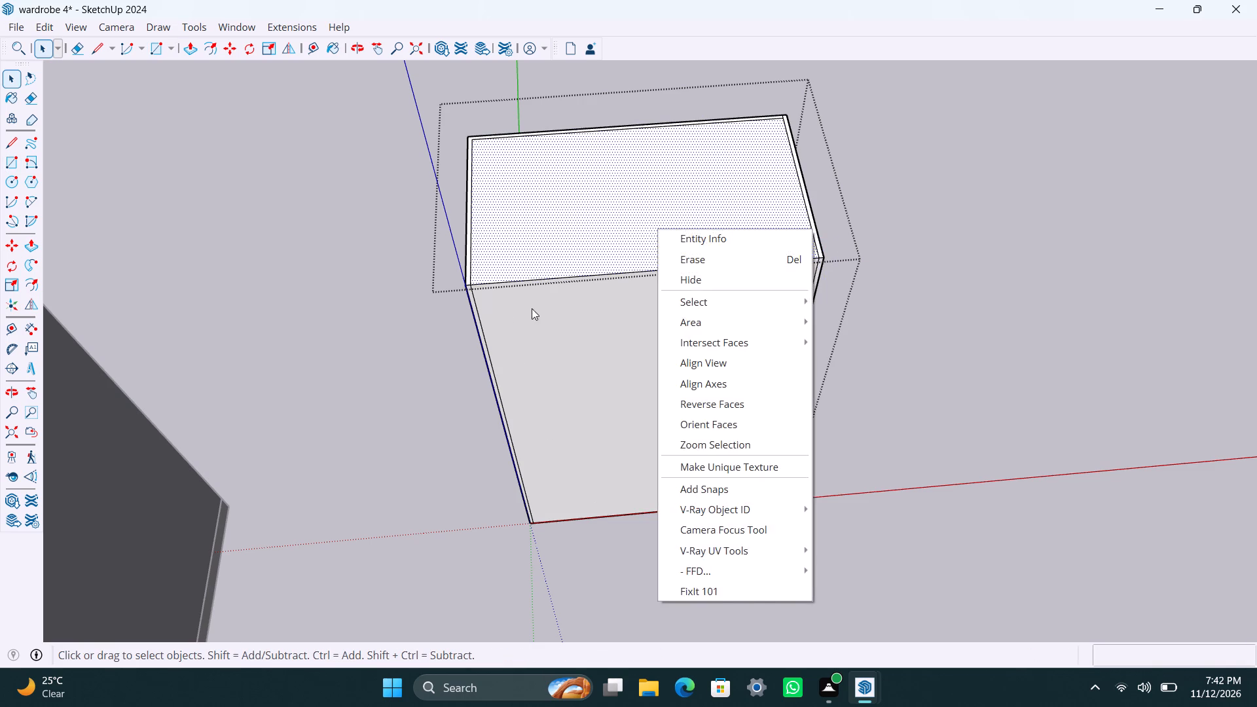
click(555, 340)
key(Delete)
Group the inner top face of the box together with its bounding edges.
double_click(536, 212)
click(536, 212)
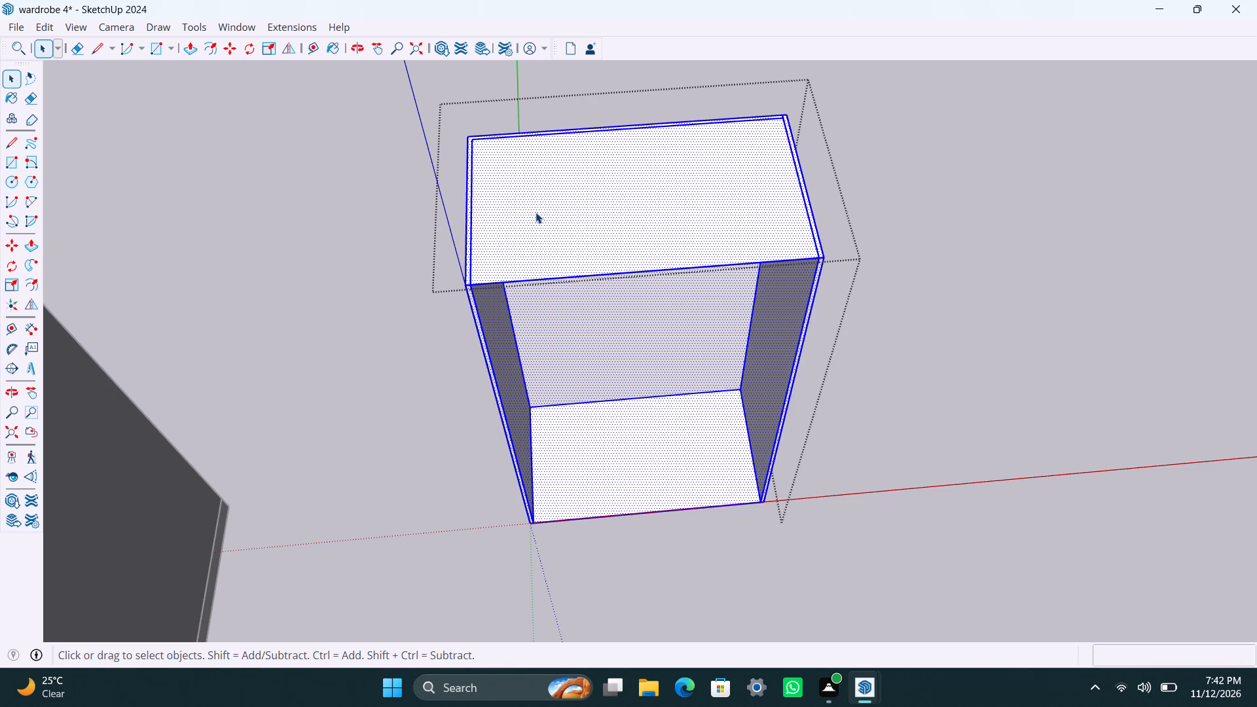
double_click(536, 212)
right_click(529, 213)
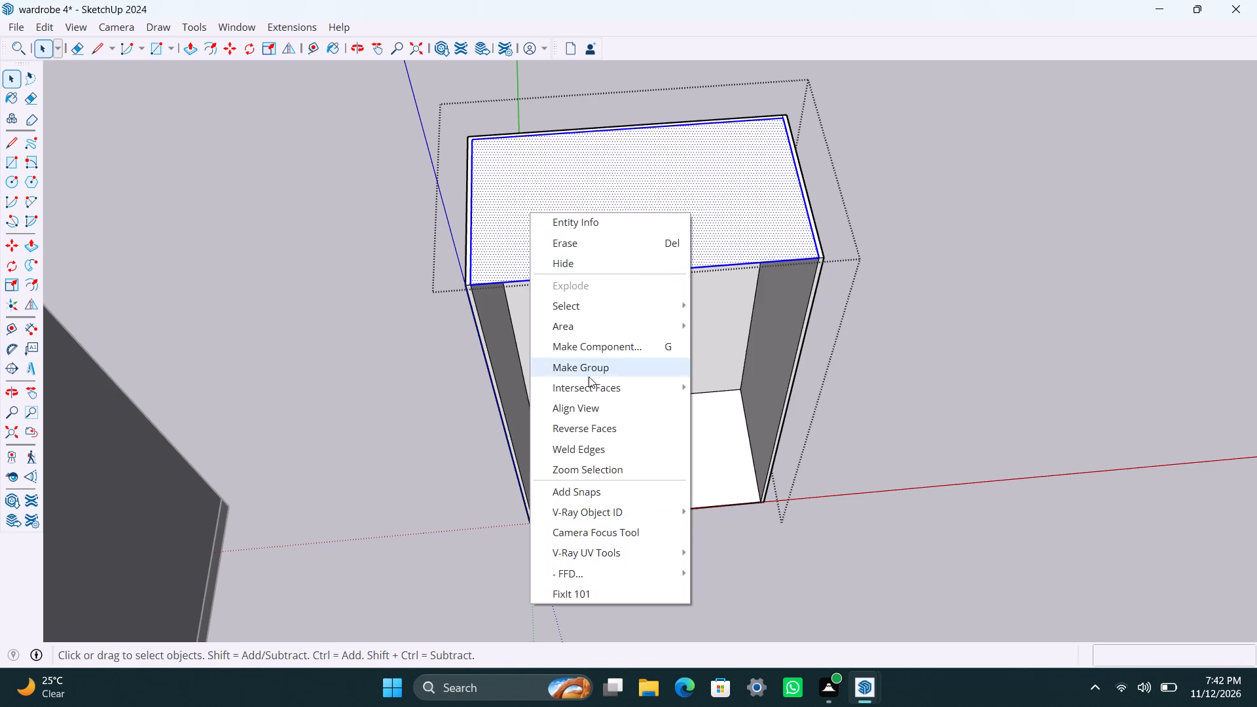
click(591, 368)
Open the group of the box's top face for editing.
triple_click(537, 238)
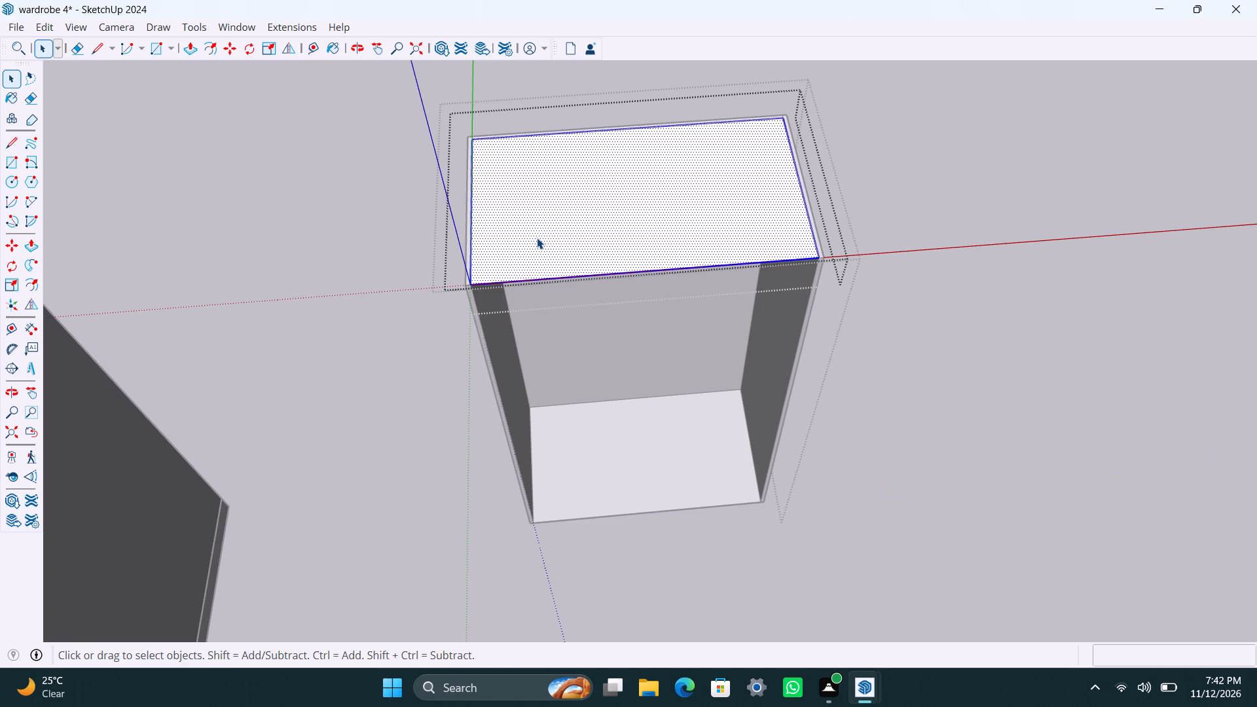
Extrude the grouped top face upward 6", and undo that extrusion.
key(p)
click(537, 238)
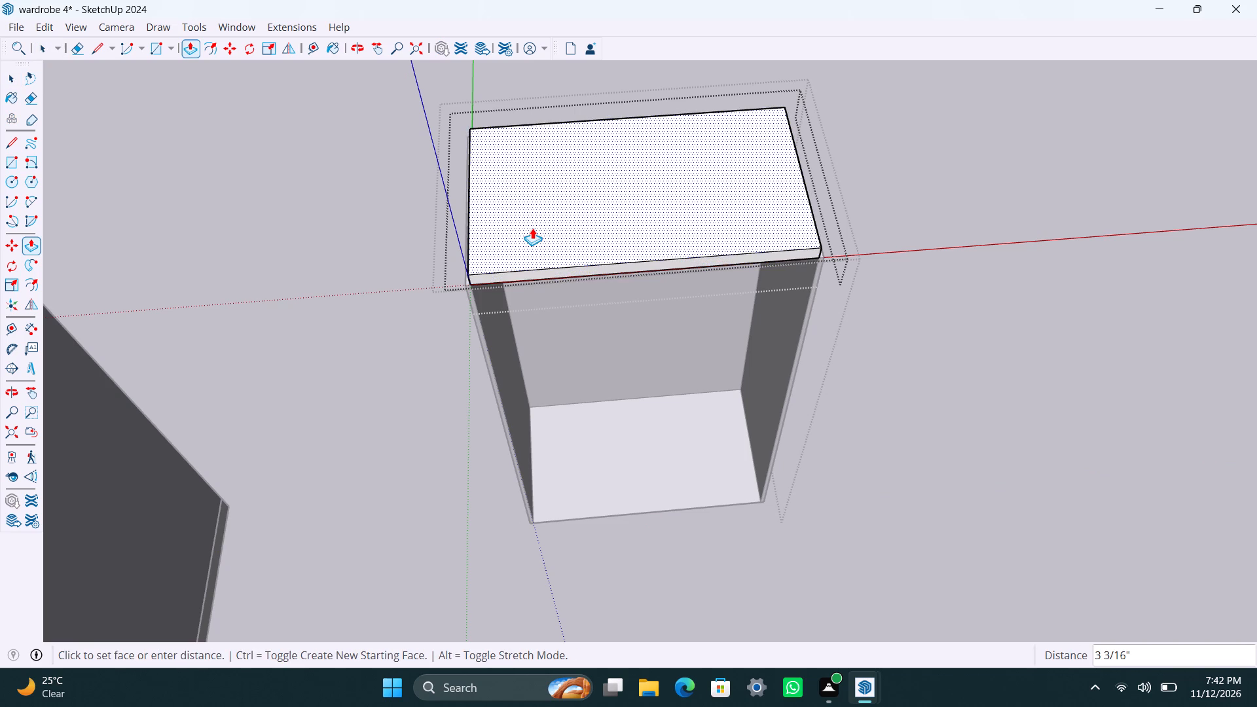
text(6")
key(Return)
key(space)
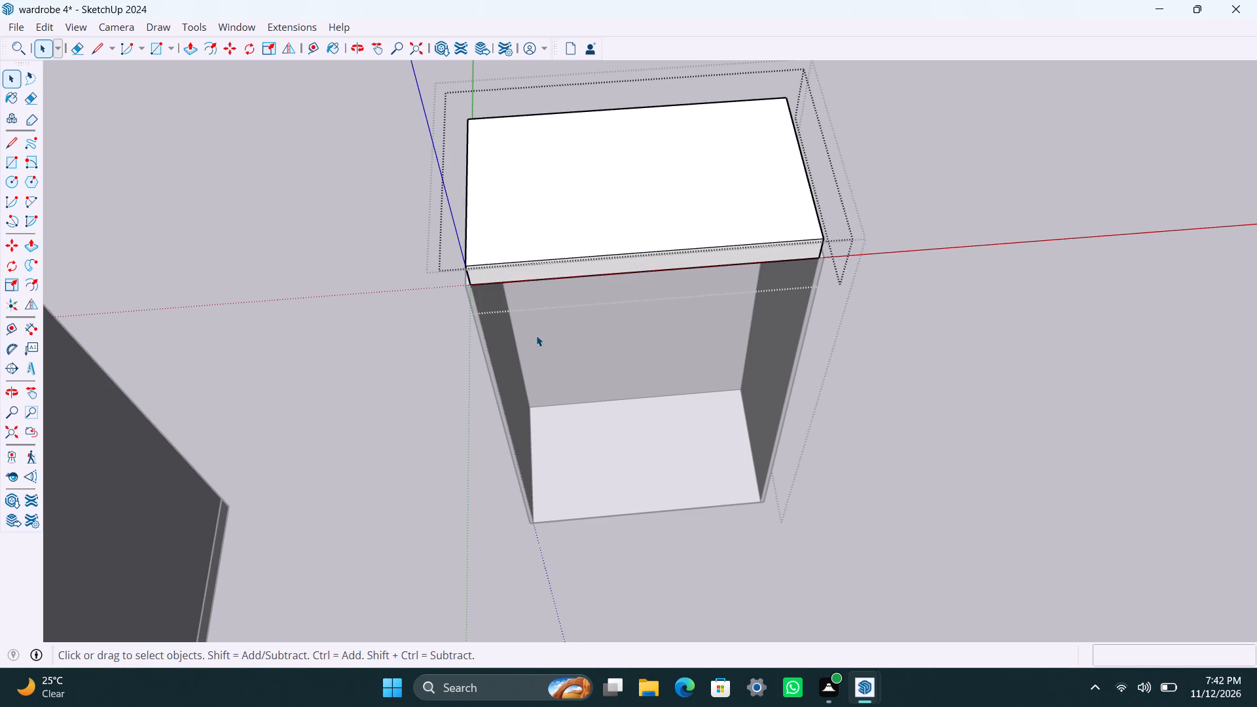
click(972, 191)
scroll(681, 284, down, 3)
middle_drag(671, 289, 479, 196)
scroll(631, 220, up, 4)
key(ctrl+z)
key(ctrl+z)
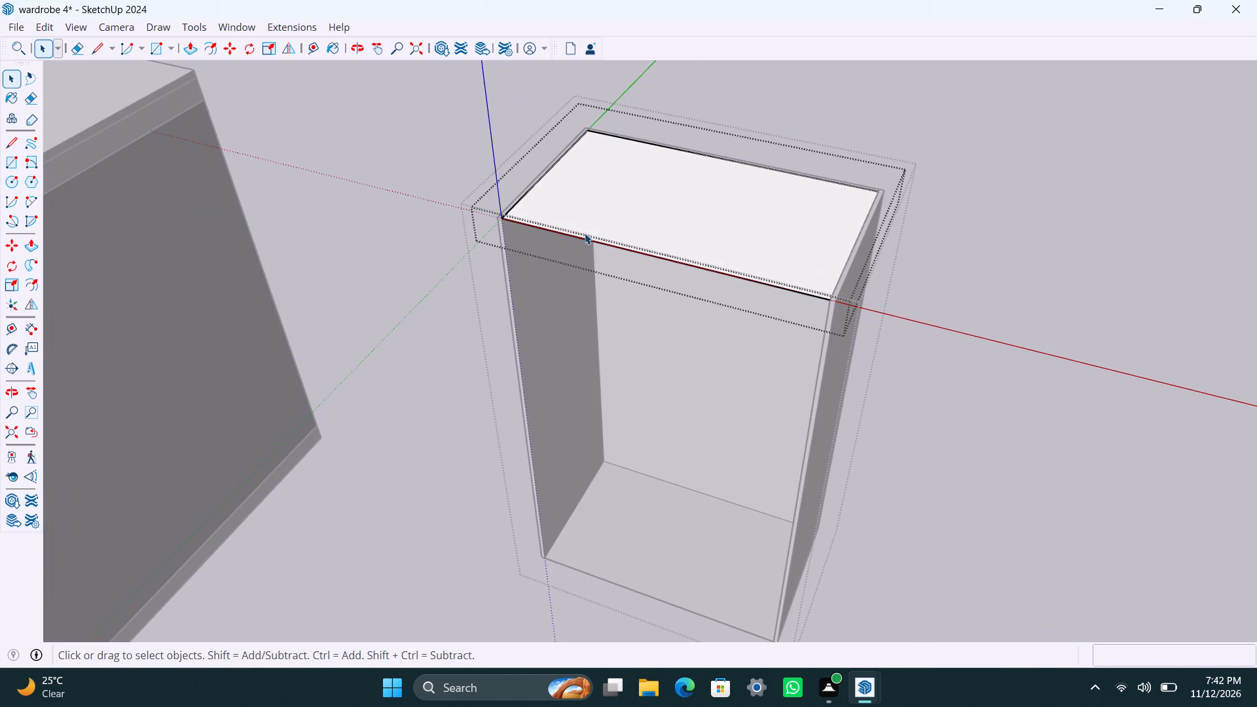
Extrude the grouped top face upward 2" to form the top panel.
click(589, 225)
key(p)
click(590, 225)
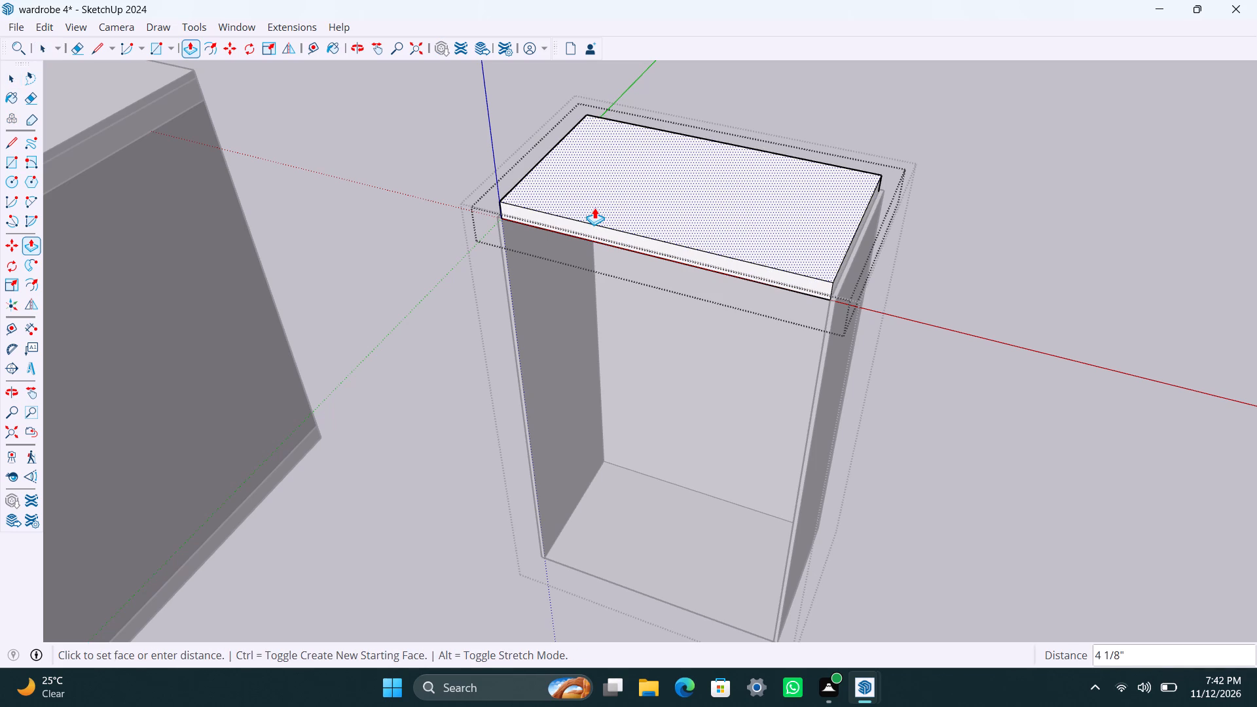
text(2")
key(Return)
key(space)
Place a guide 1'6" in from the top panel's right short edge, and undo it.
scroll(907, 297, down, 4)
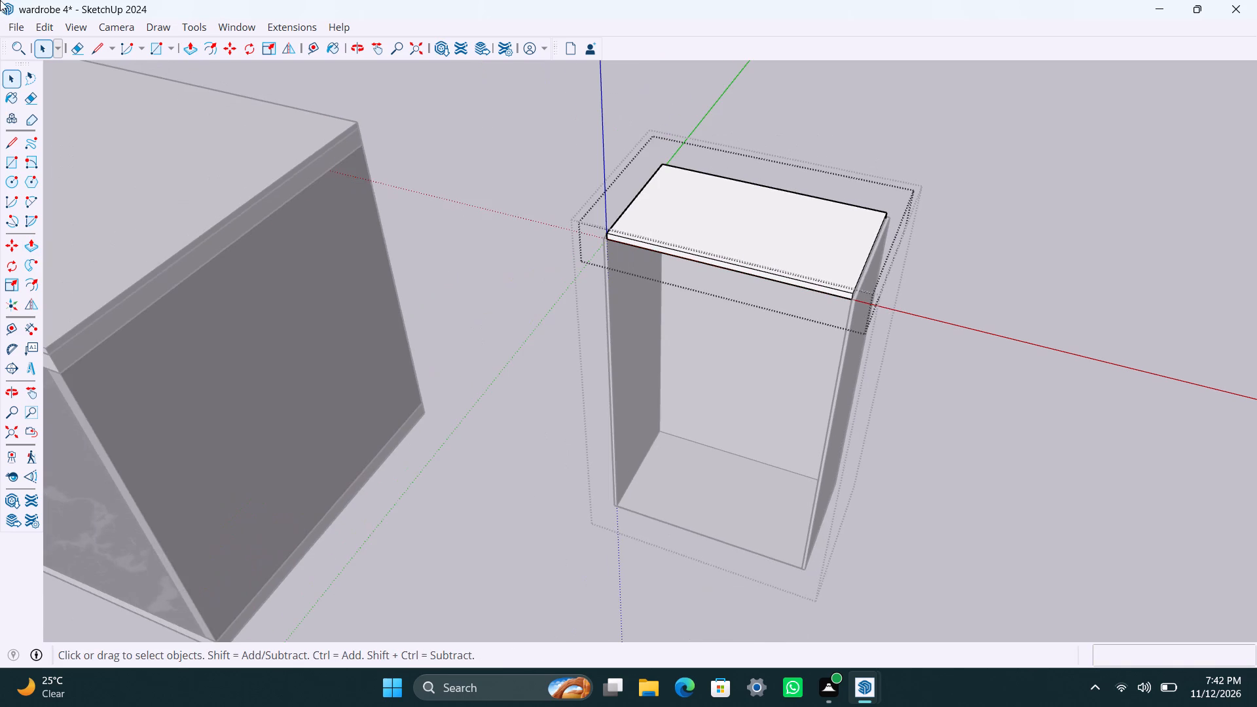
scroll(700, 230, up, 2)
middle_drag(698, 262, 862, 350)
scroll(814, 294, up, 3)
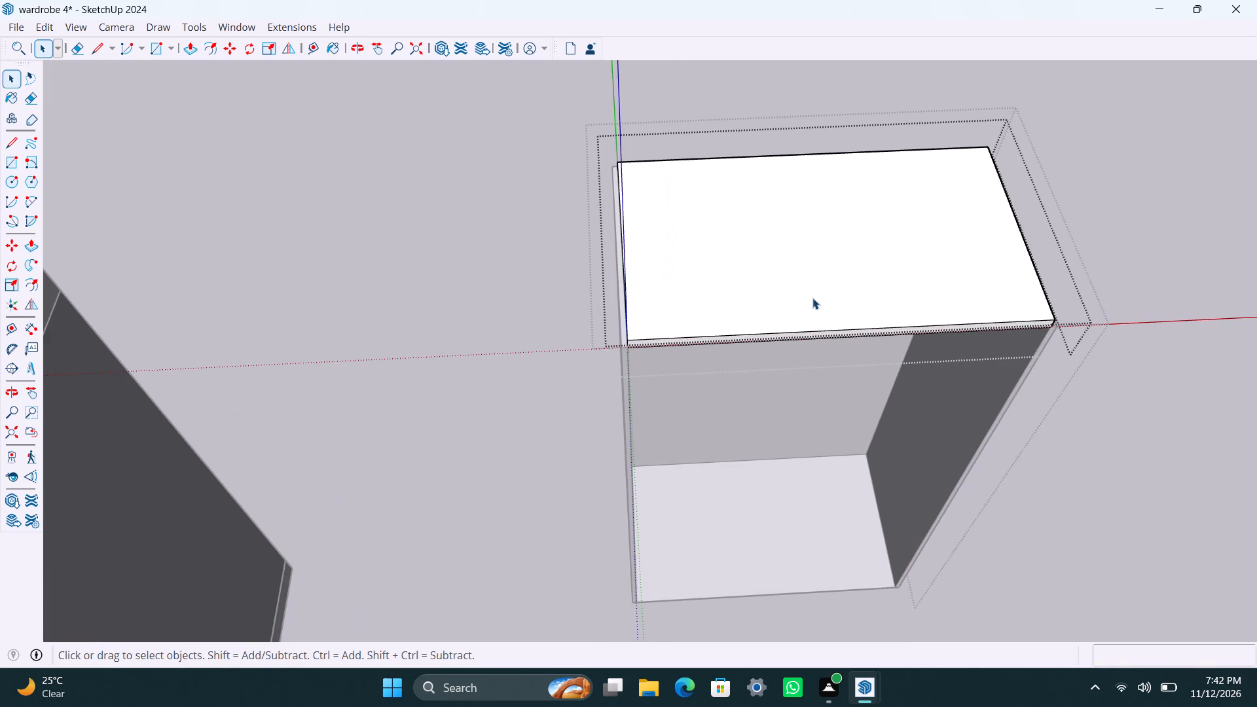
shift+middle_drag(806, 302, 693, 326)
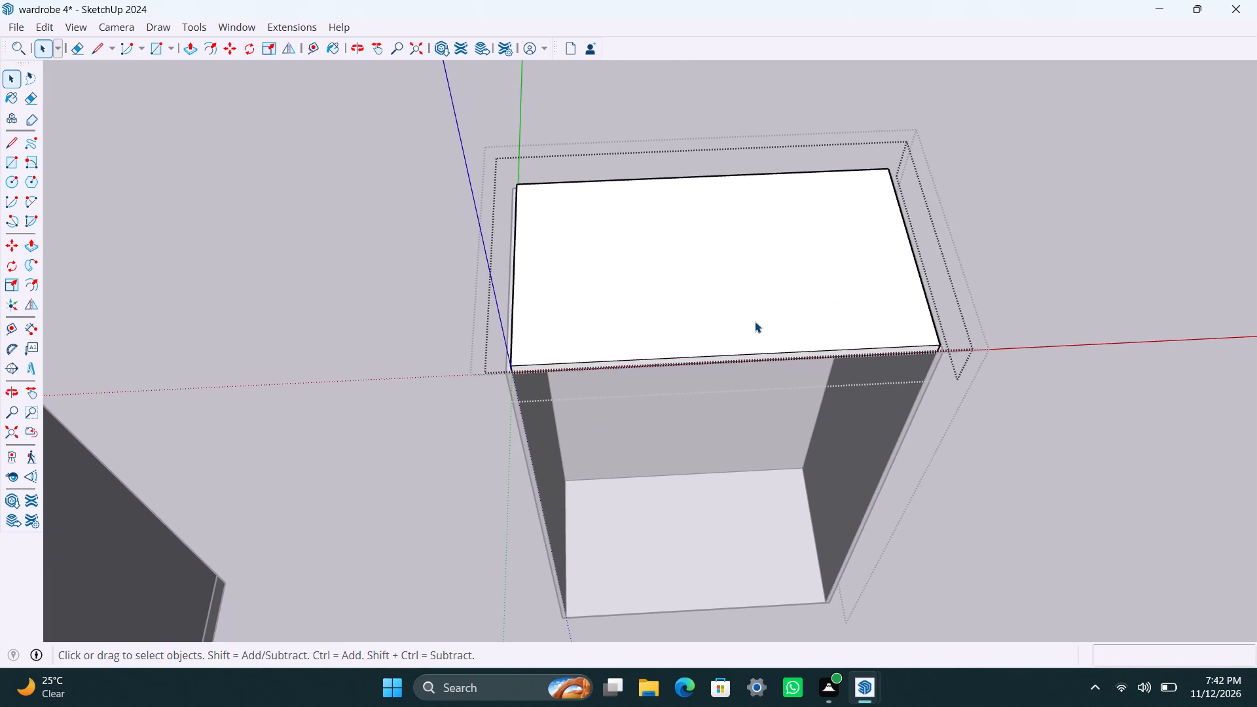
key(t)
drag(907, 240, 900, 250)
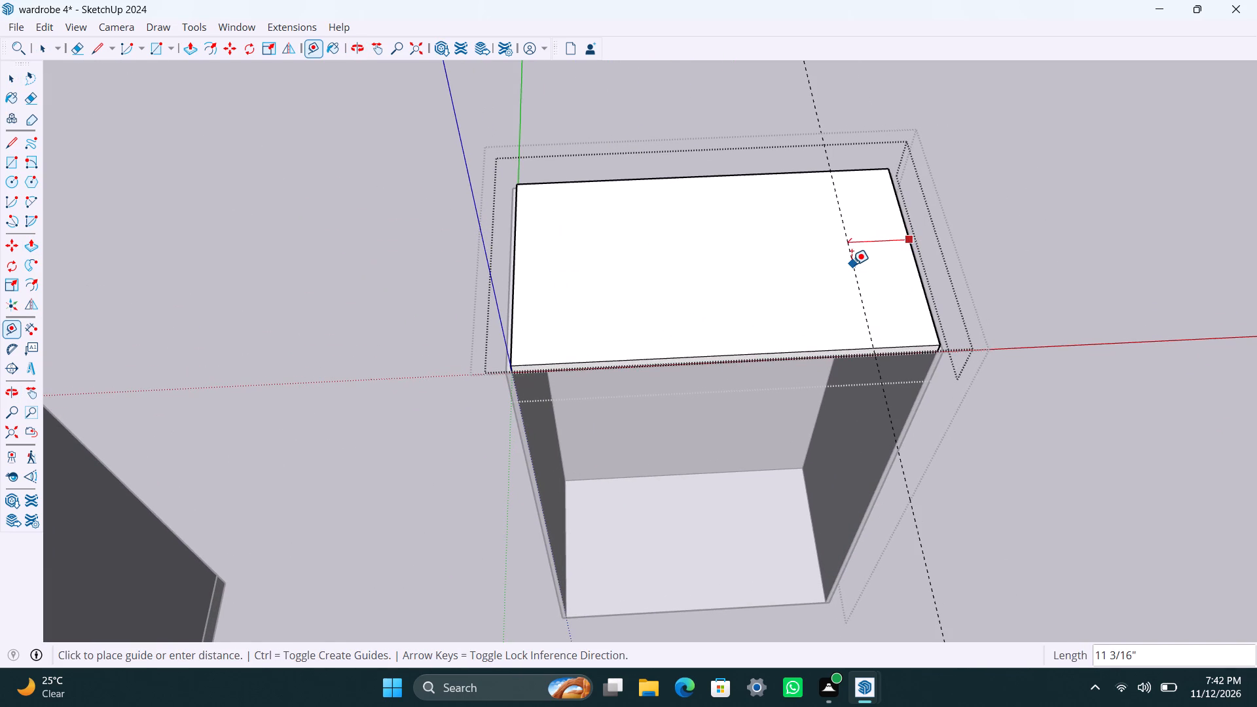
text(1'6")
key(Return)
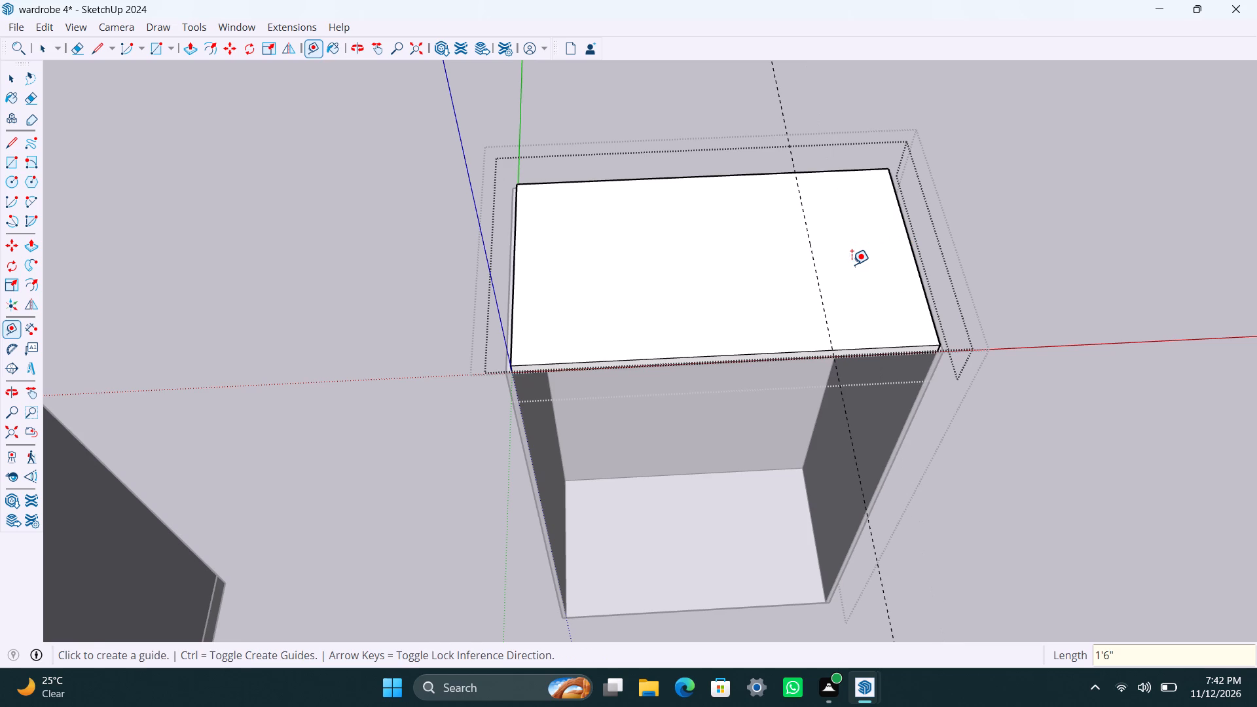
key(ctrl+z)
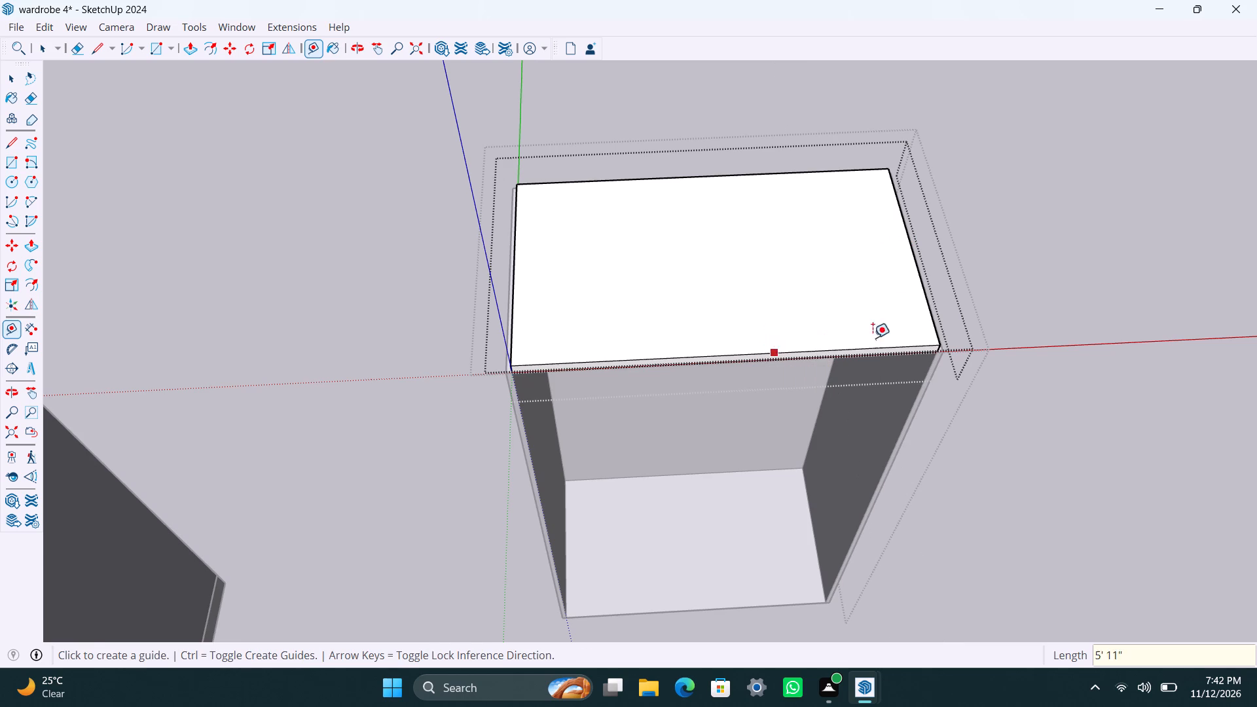
Place guides on the top panel 8" in from its right, front, left and back edges.
drag(924, 278, 907, 278)
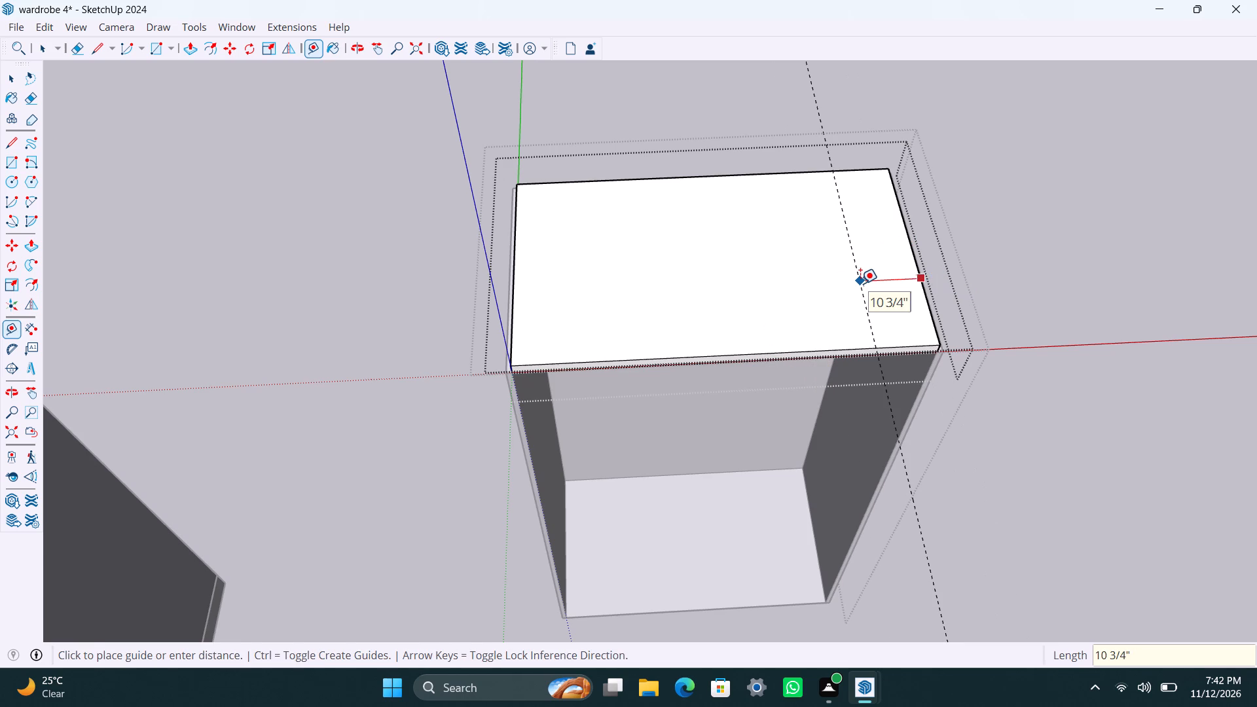
text(8")
key(Return)
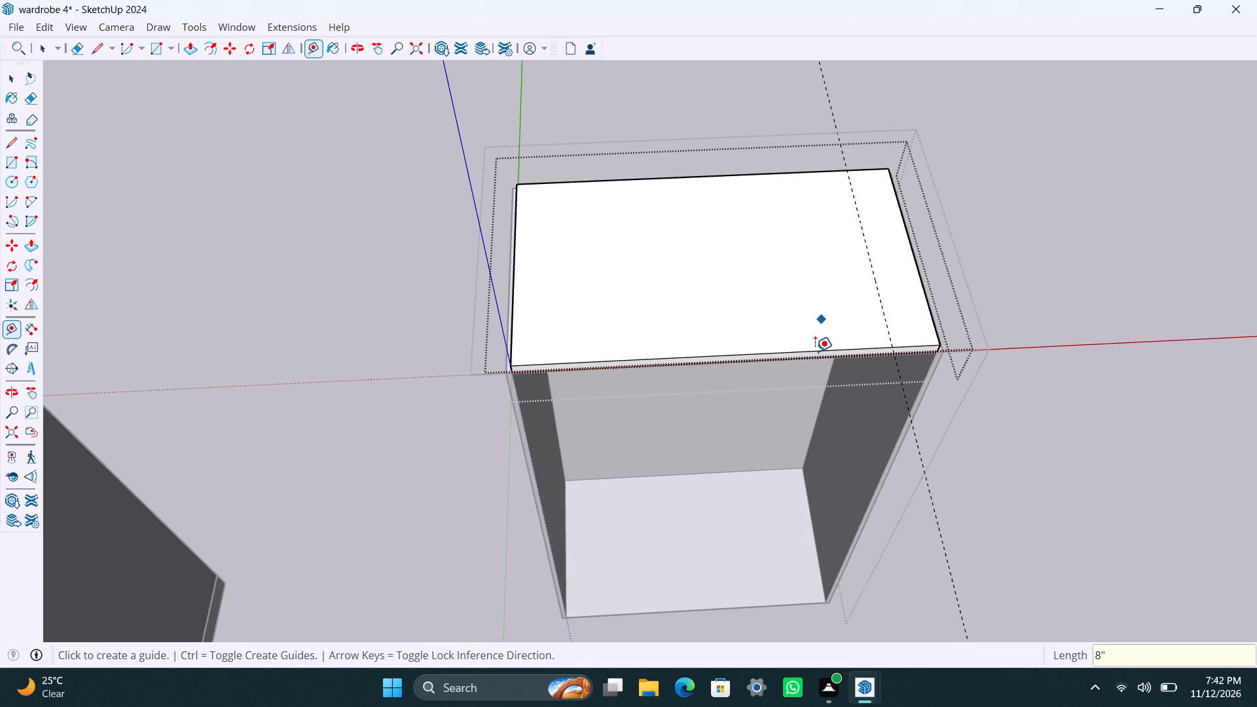
click(815, 352)
text(8")
key(Return)
click(513, 253)
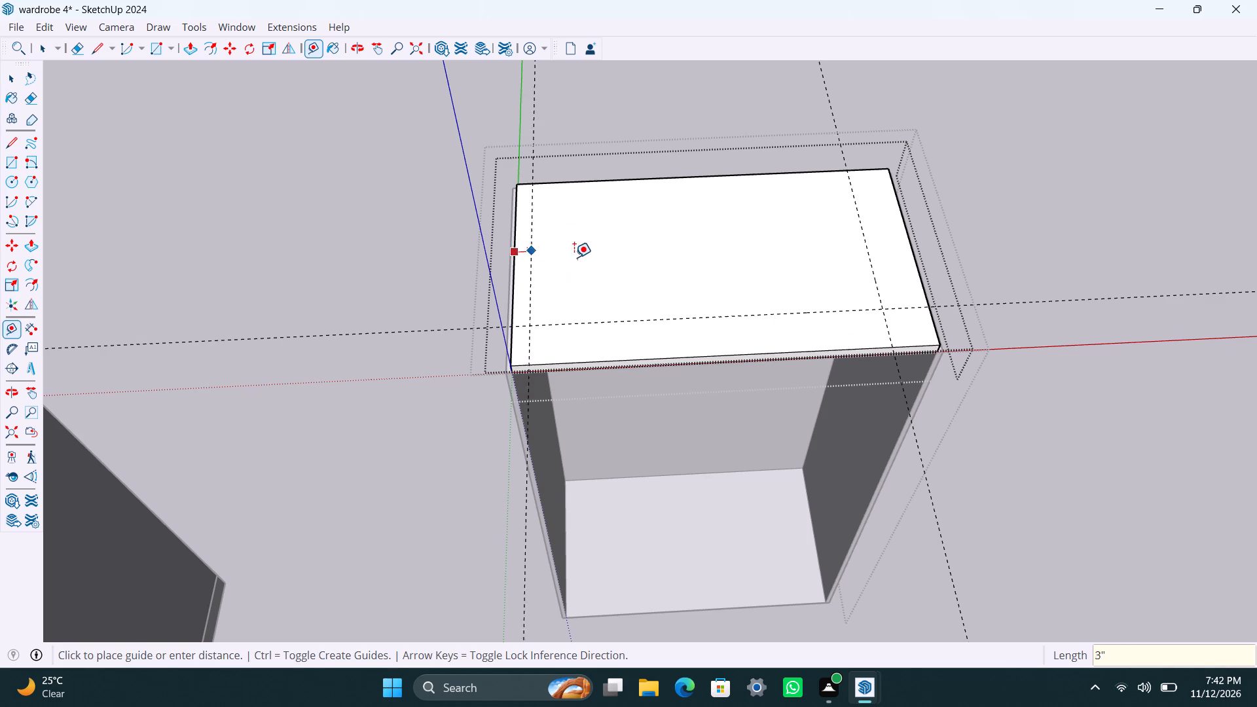
text(8")
key(Return)
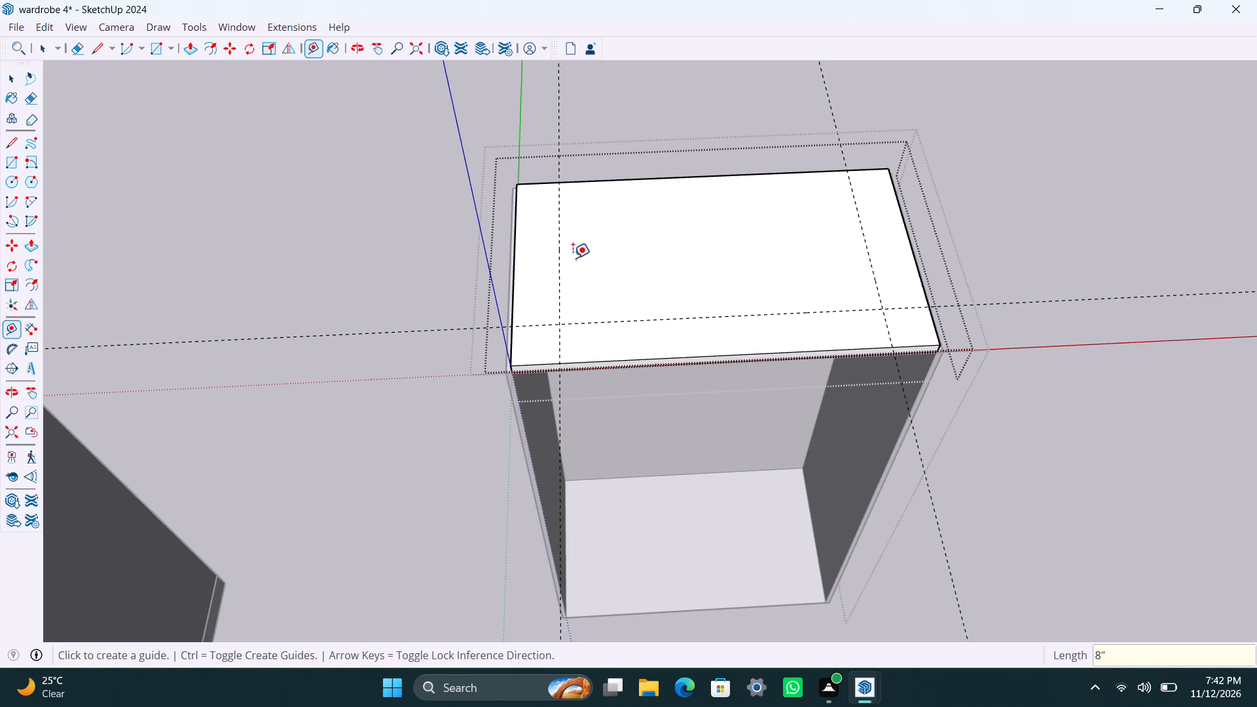
click(641, 177)
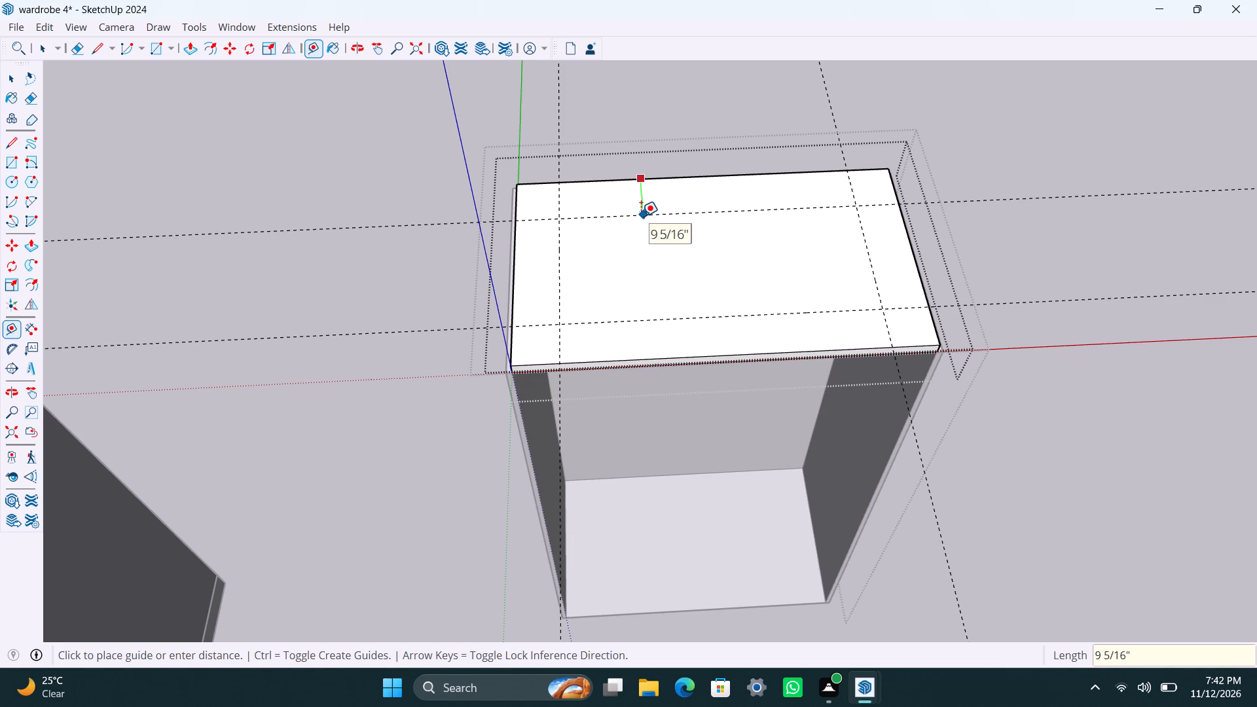
text(8")
key(Return)
key(space)
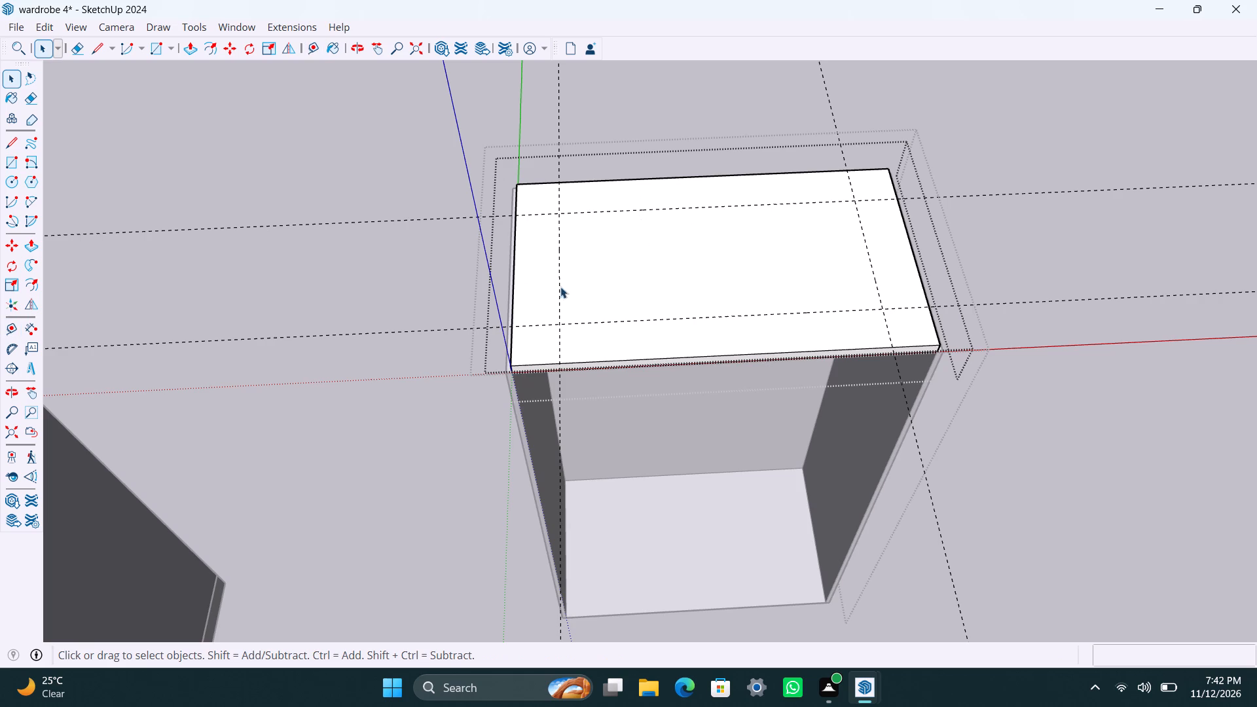
Draw 3" radius circles at the front-left and back-left guide intersections on the top panel.
key(c)
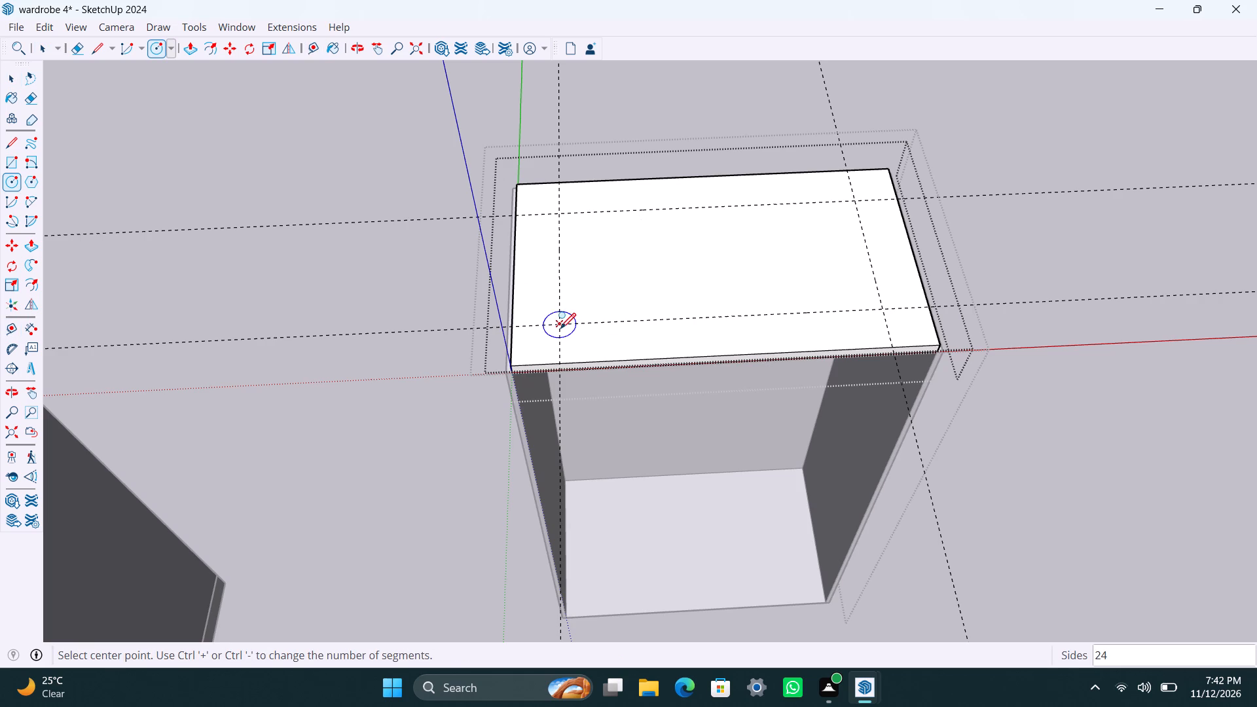
click(562, 327)
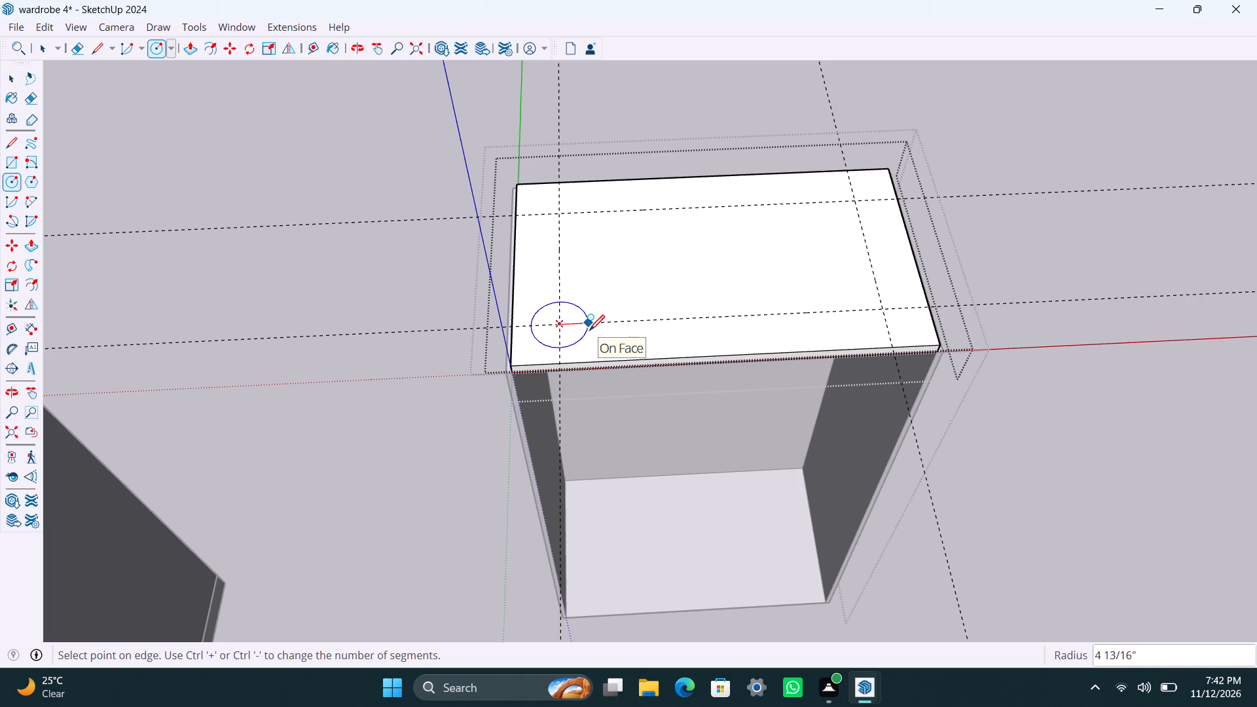
key(6)
key(BackSpace)
text(3")
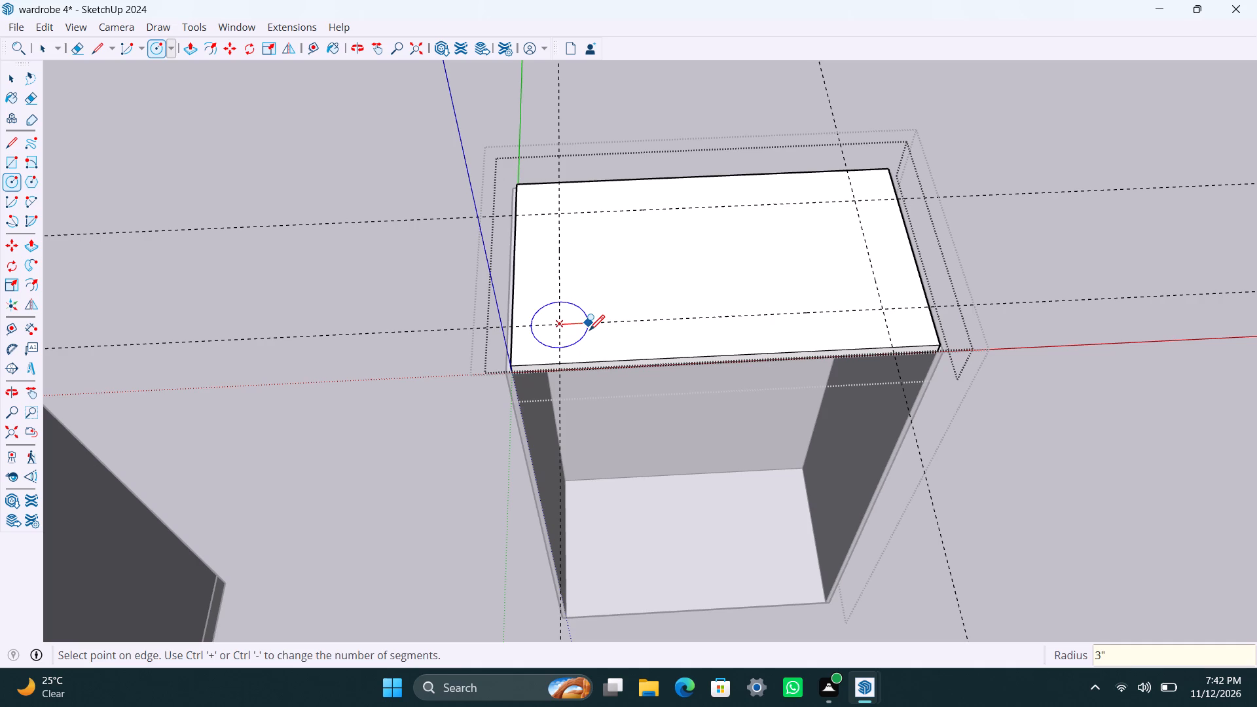
key(Return)
key(space)
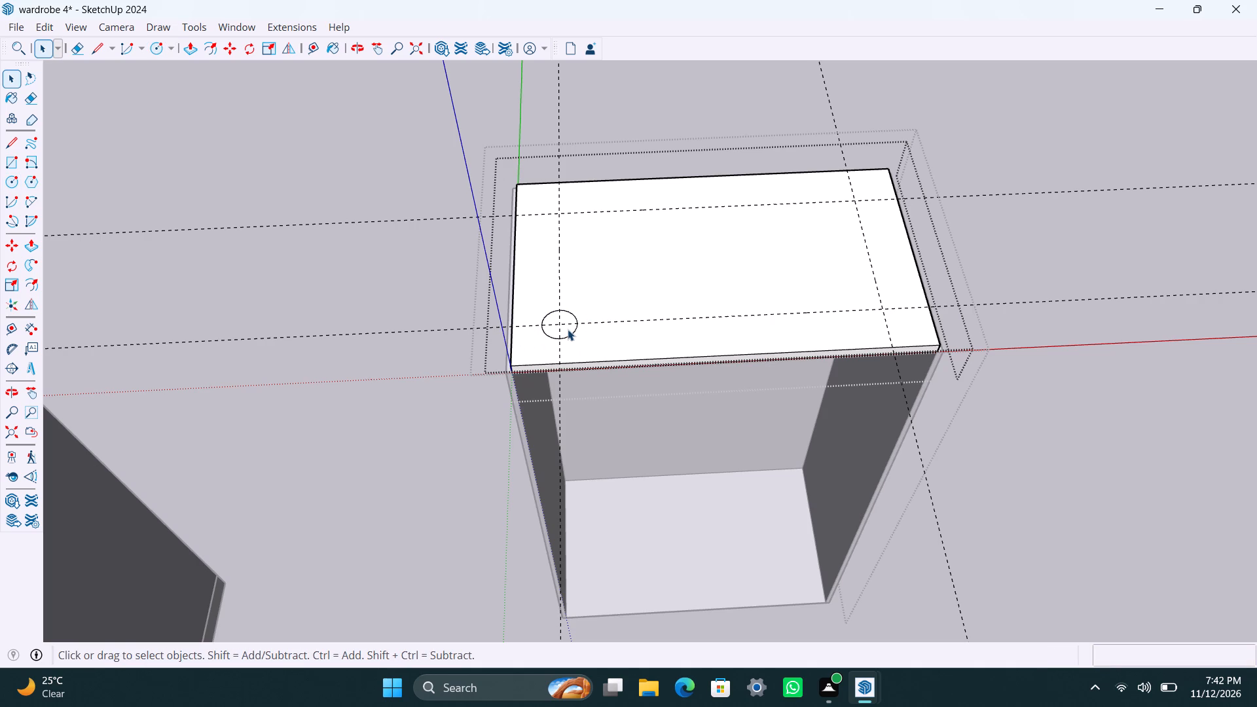
key(c)
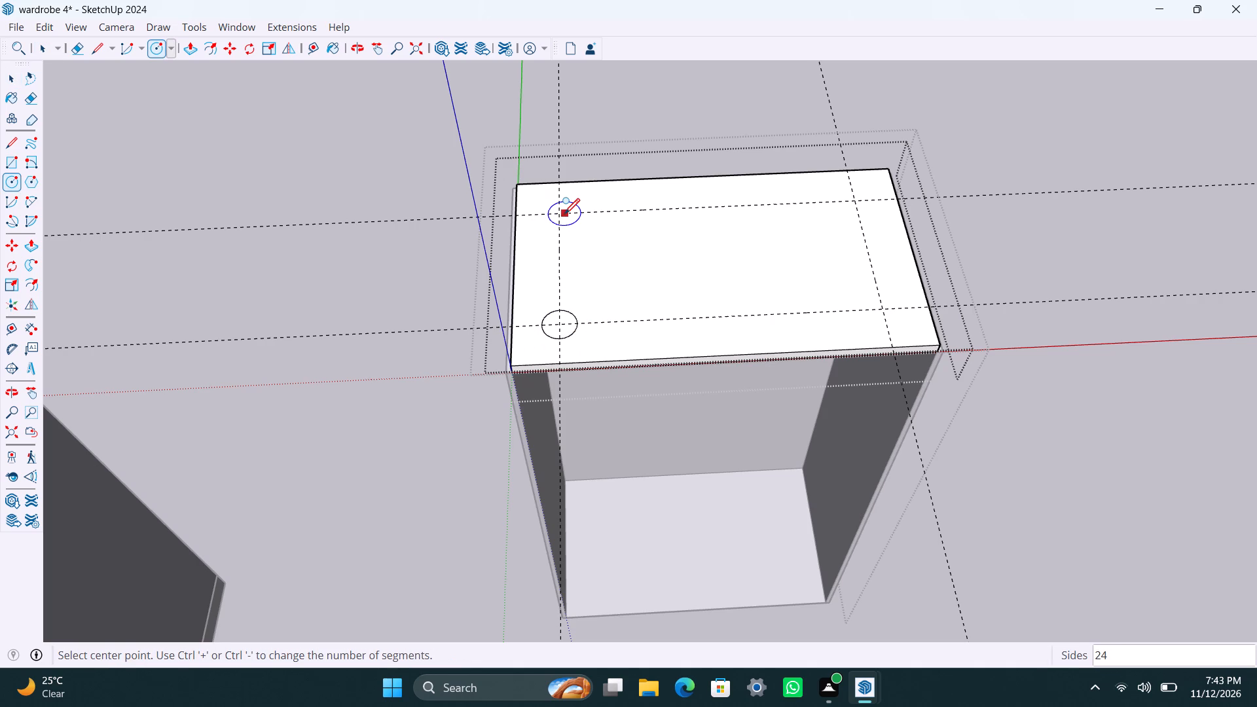
click(563, 212)
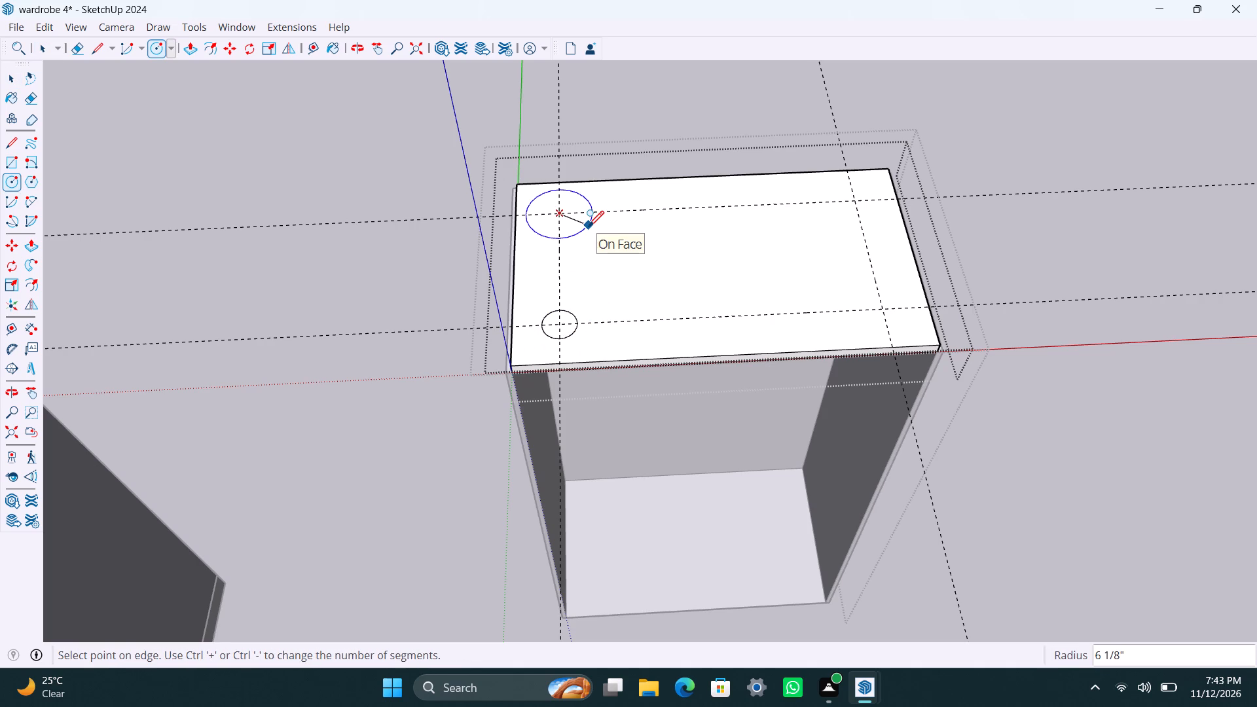
text(3")
key(Return)
key(space)
Draw 3" radius circles at the front-right and back-right guide intersections on the top panel.
scroll(759, 303, down, 3)
shift+middle_drag(763, 302, 645, 291)
scroll(746, 299, up, 3)
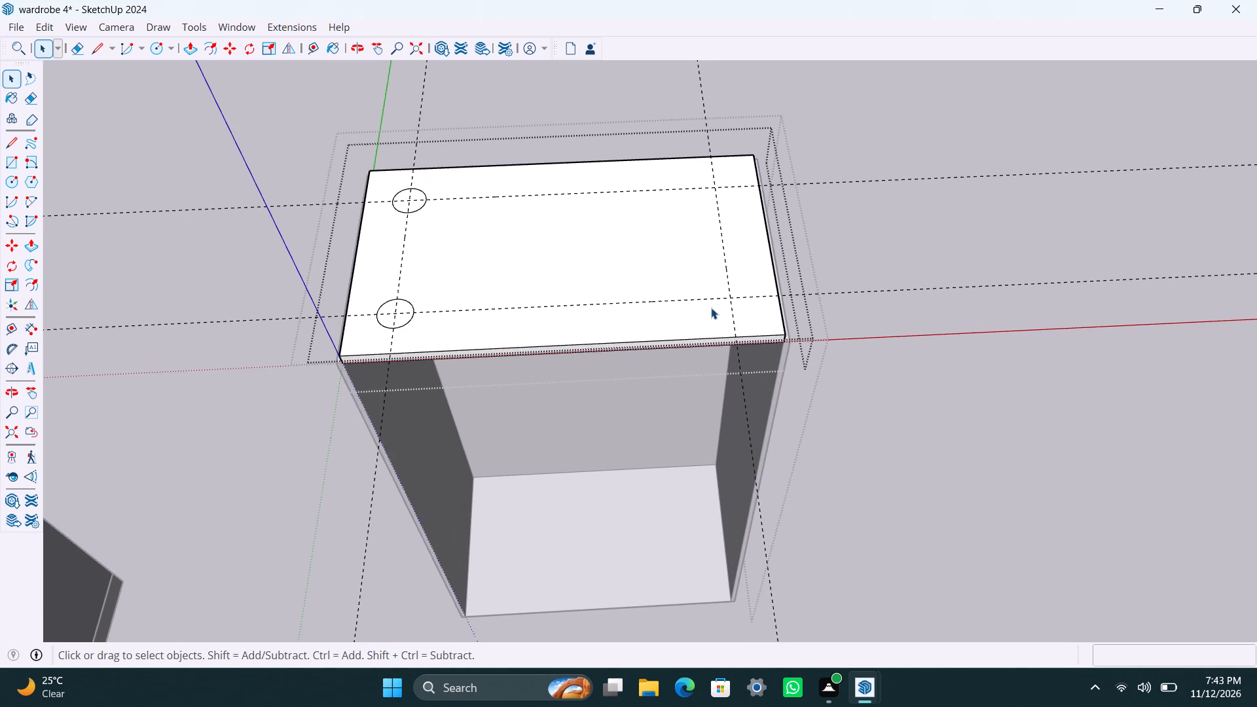
key(c)
click(726, 295)
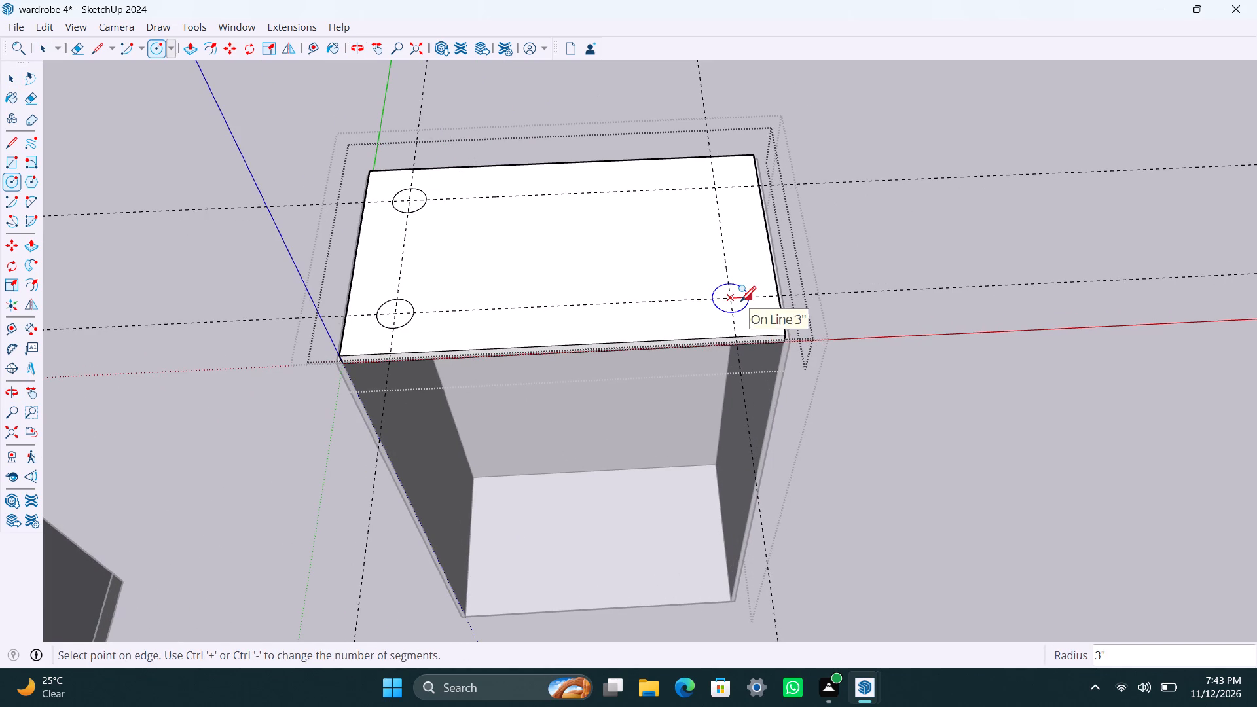
text(3")
key(Return)
key(space)
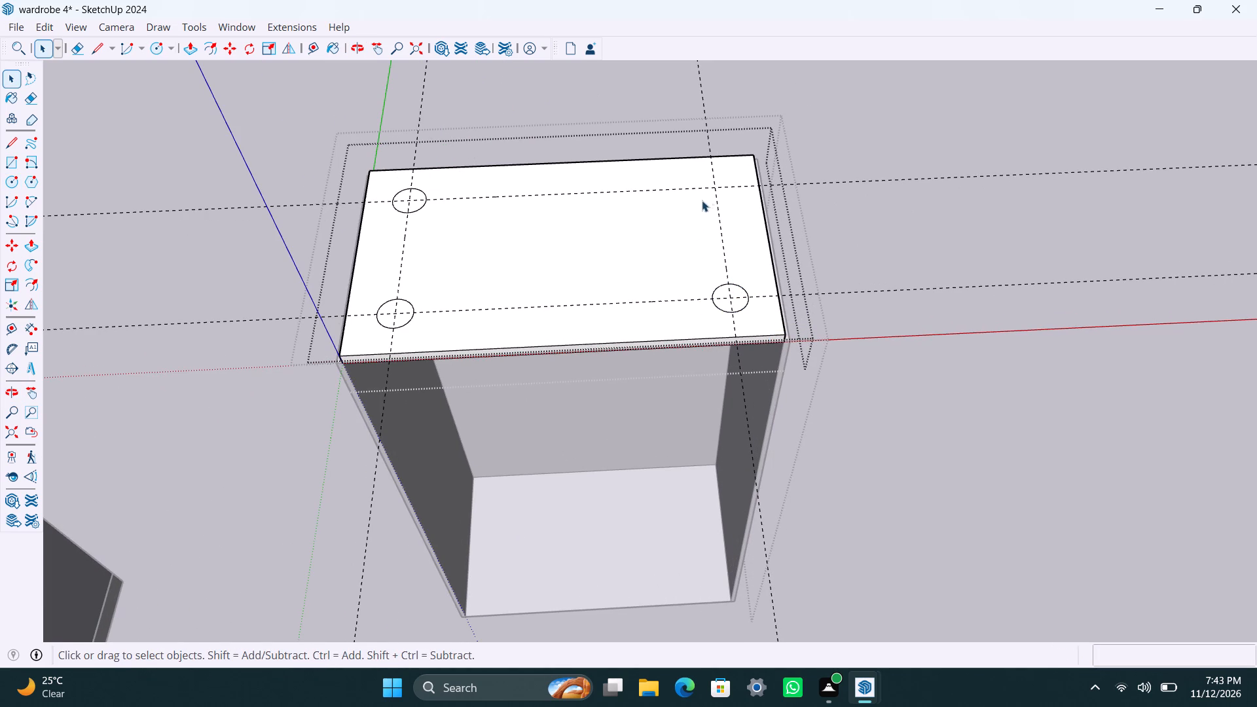
key(c)
click(716, 190)
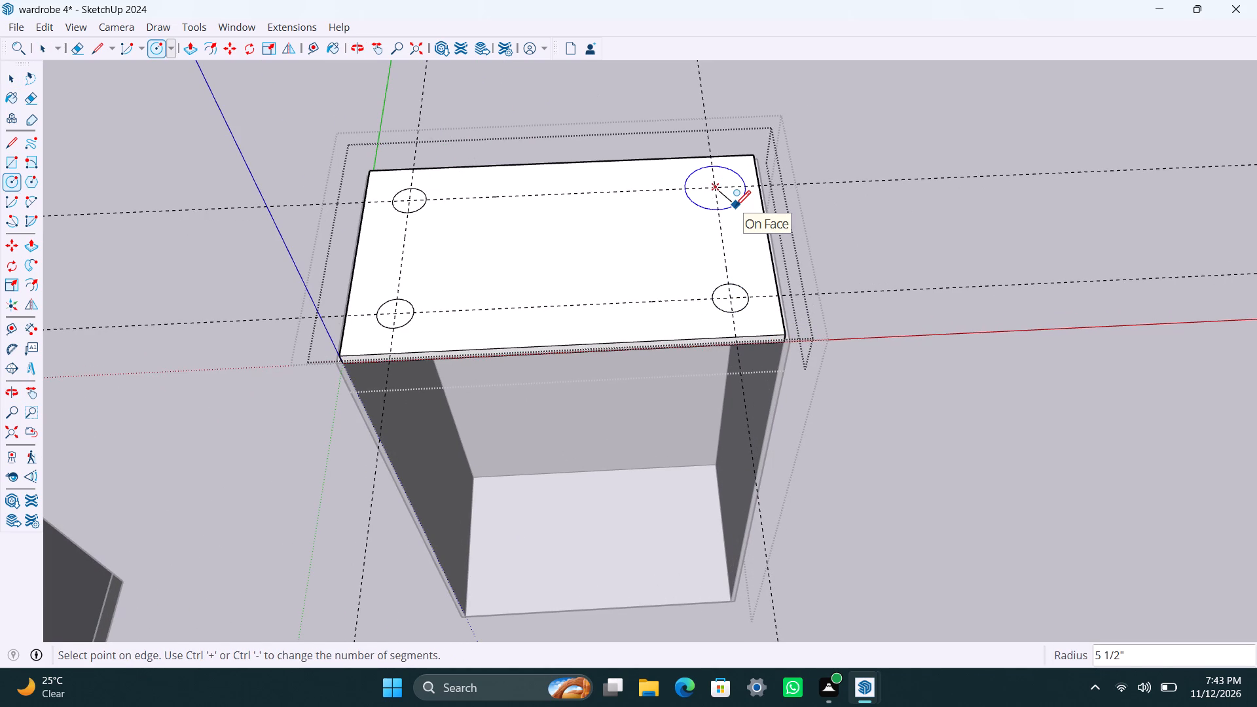
text(3")
key(Return)
key(space)
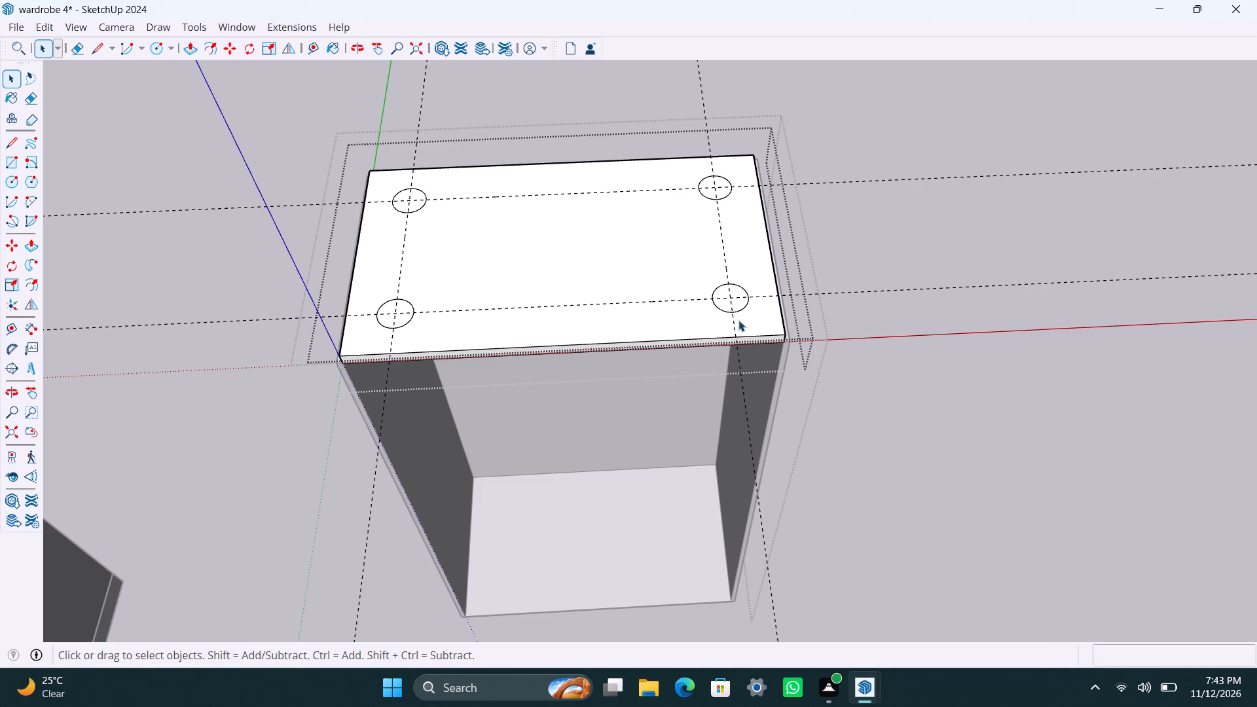
Push the front-right and back-right circles down 2" through the top panel to cut round holes.
scroll(737, 321, up, 5)
click(738, 300)
key(p)
click(738, 301)
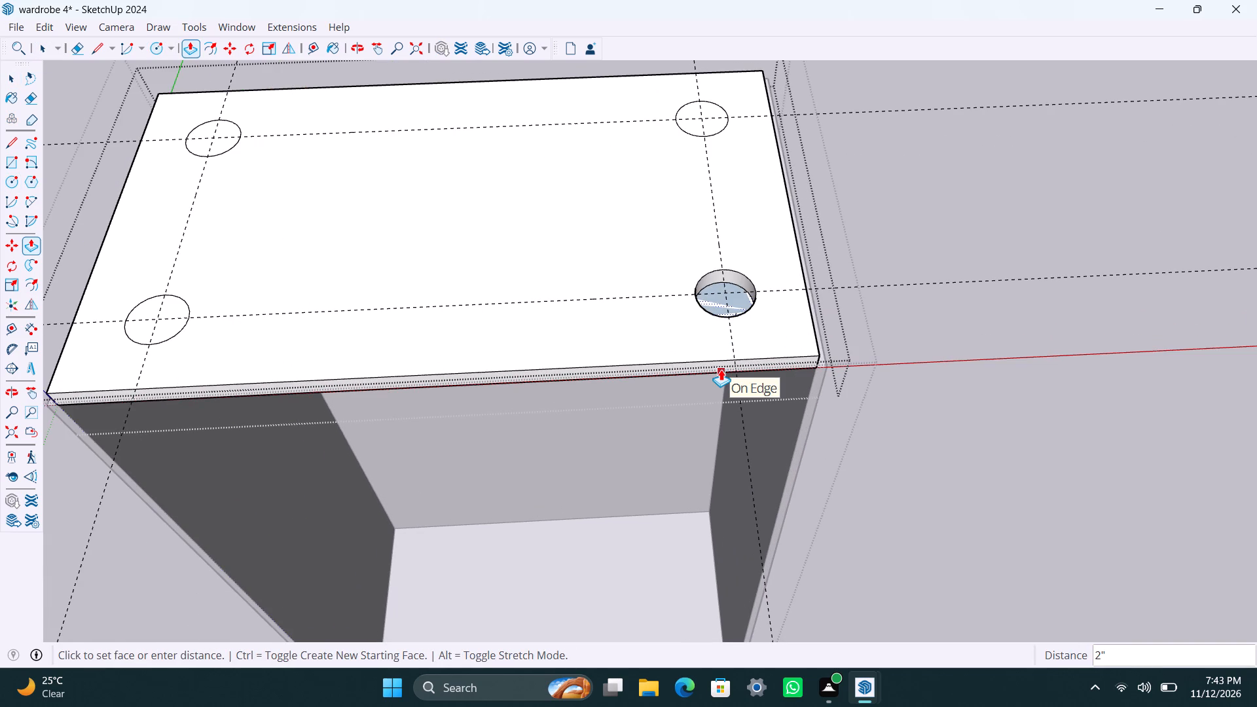
scroll(704, 332, up, 1)
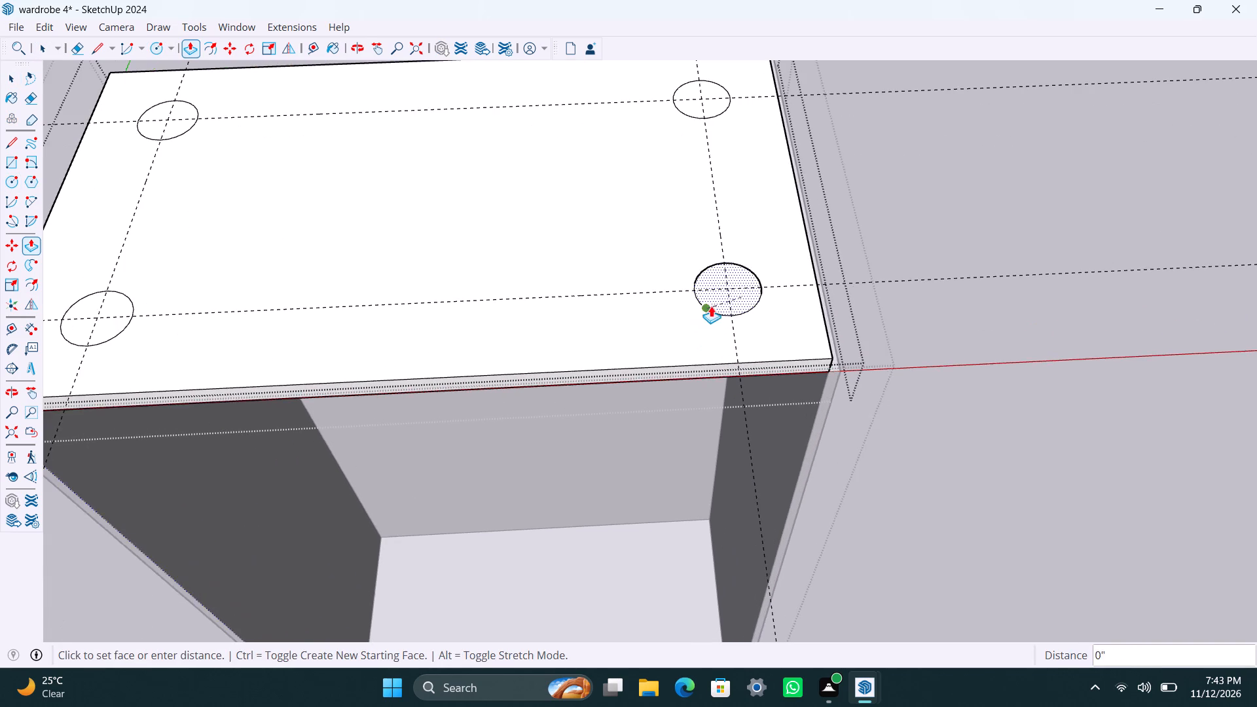
middle_drag(711, 306, 615, 441)
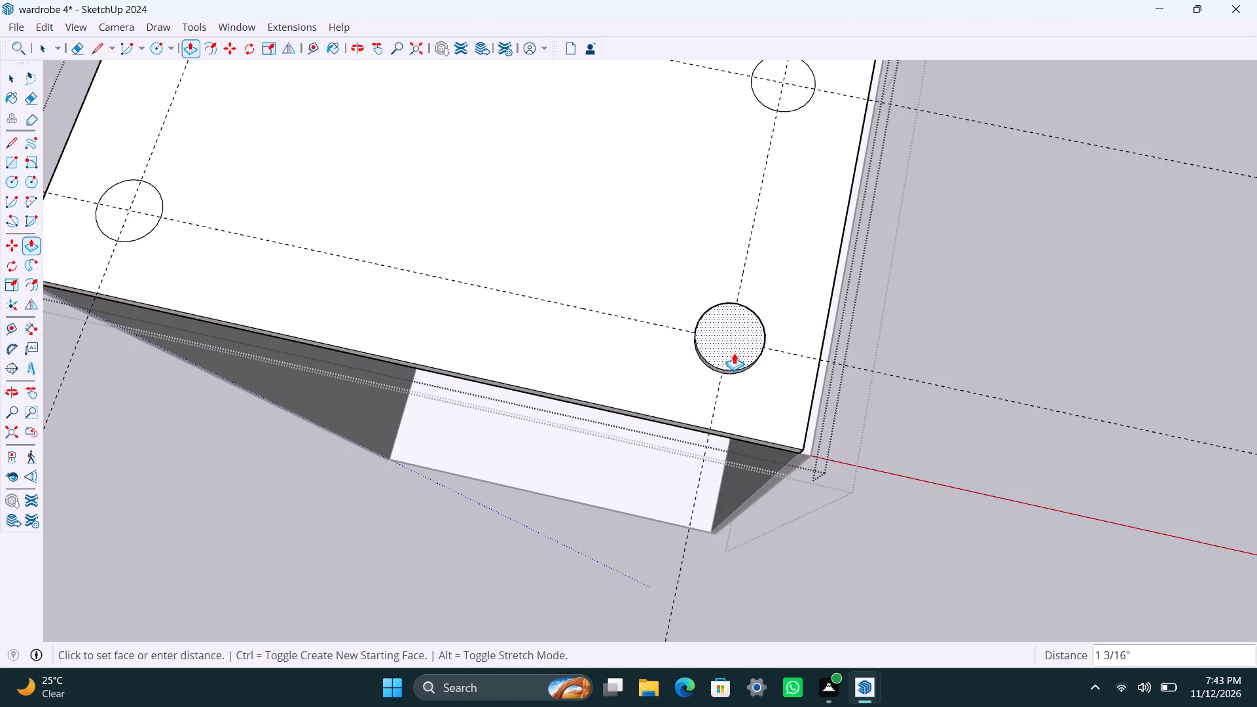
click(718, 357)
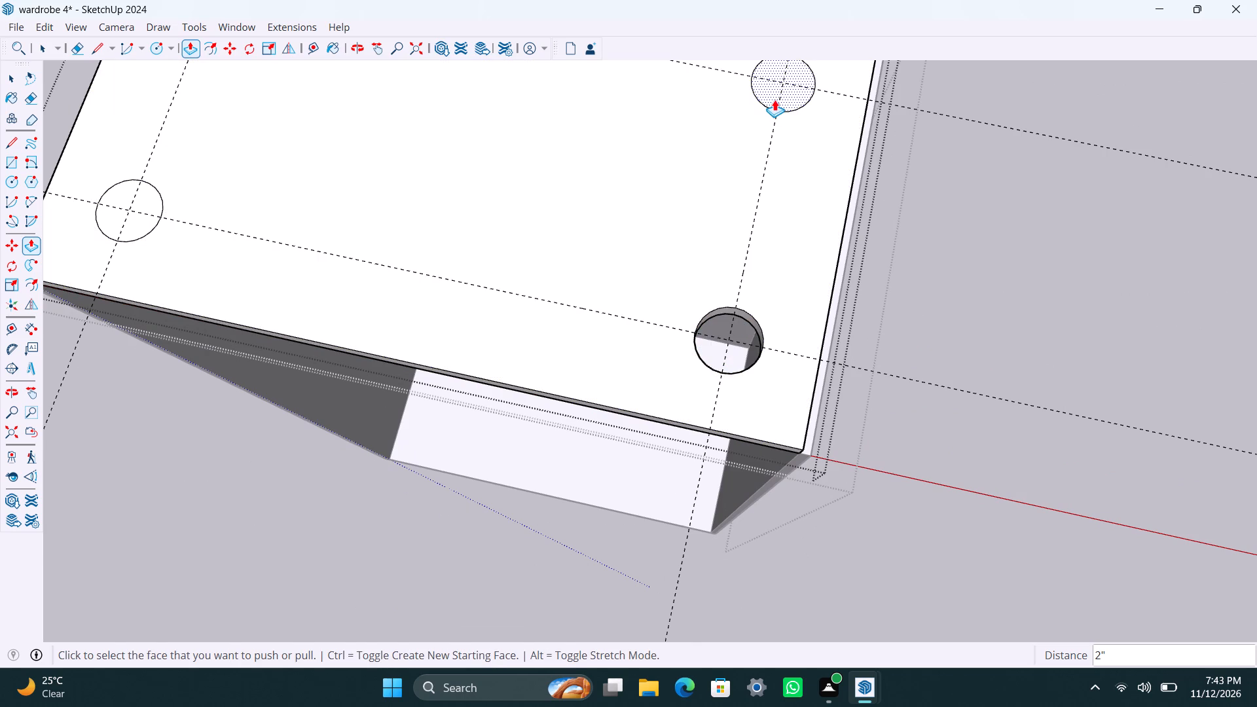
double_click(774, 100)
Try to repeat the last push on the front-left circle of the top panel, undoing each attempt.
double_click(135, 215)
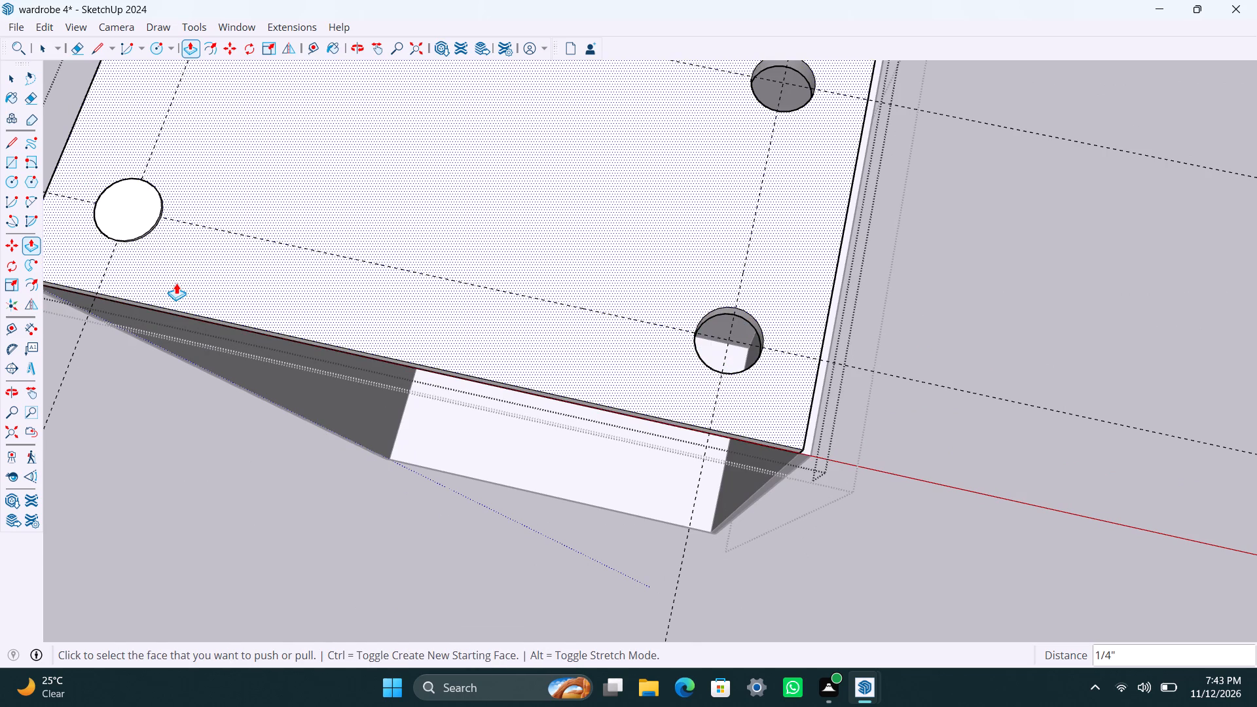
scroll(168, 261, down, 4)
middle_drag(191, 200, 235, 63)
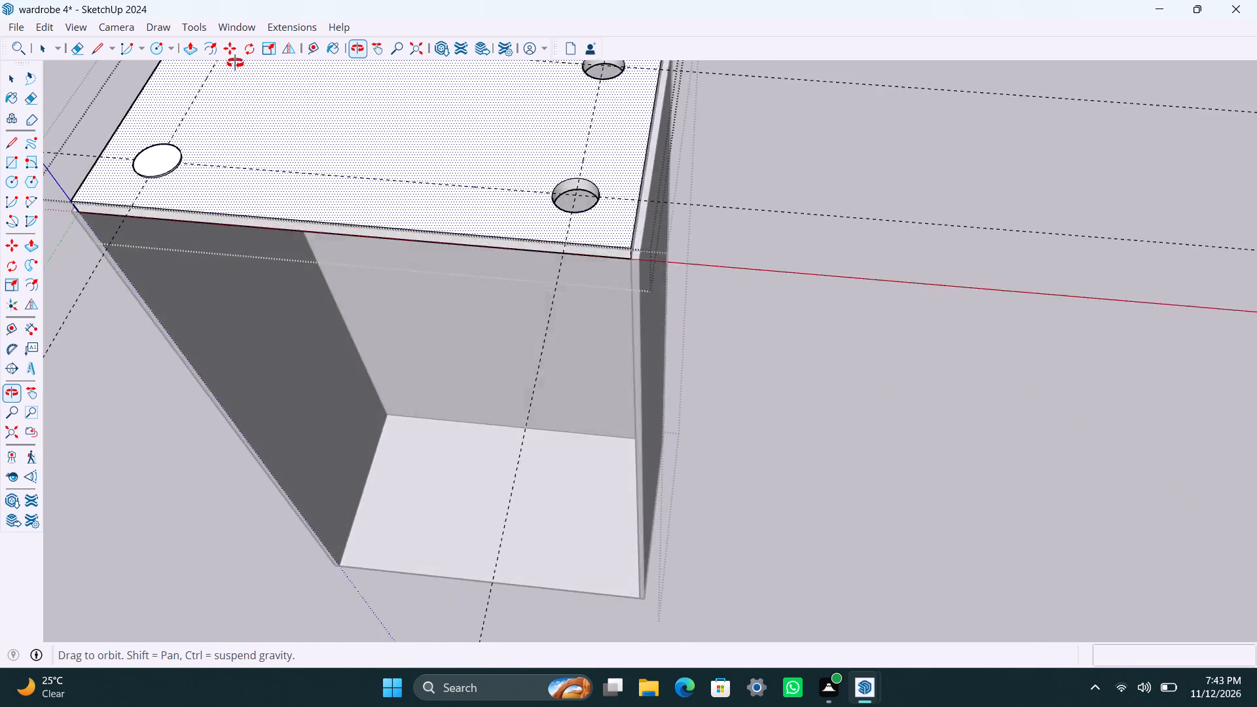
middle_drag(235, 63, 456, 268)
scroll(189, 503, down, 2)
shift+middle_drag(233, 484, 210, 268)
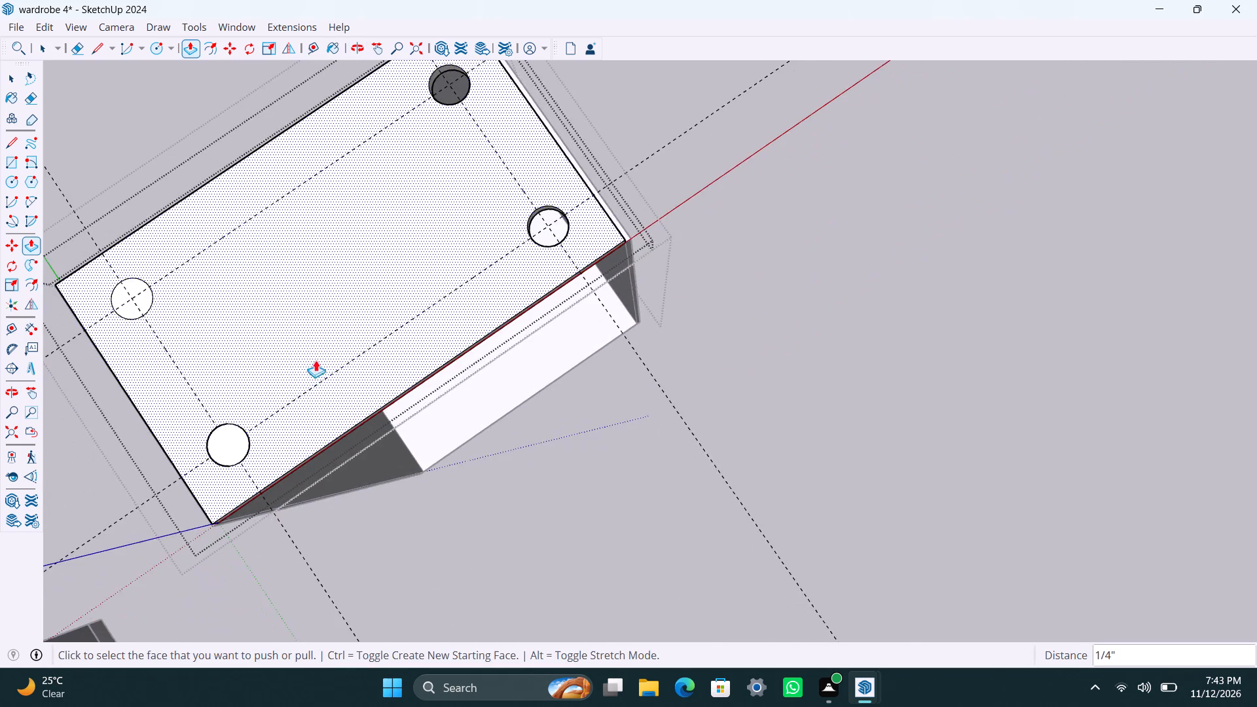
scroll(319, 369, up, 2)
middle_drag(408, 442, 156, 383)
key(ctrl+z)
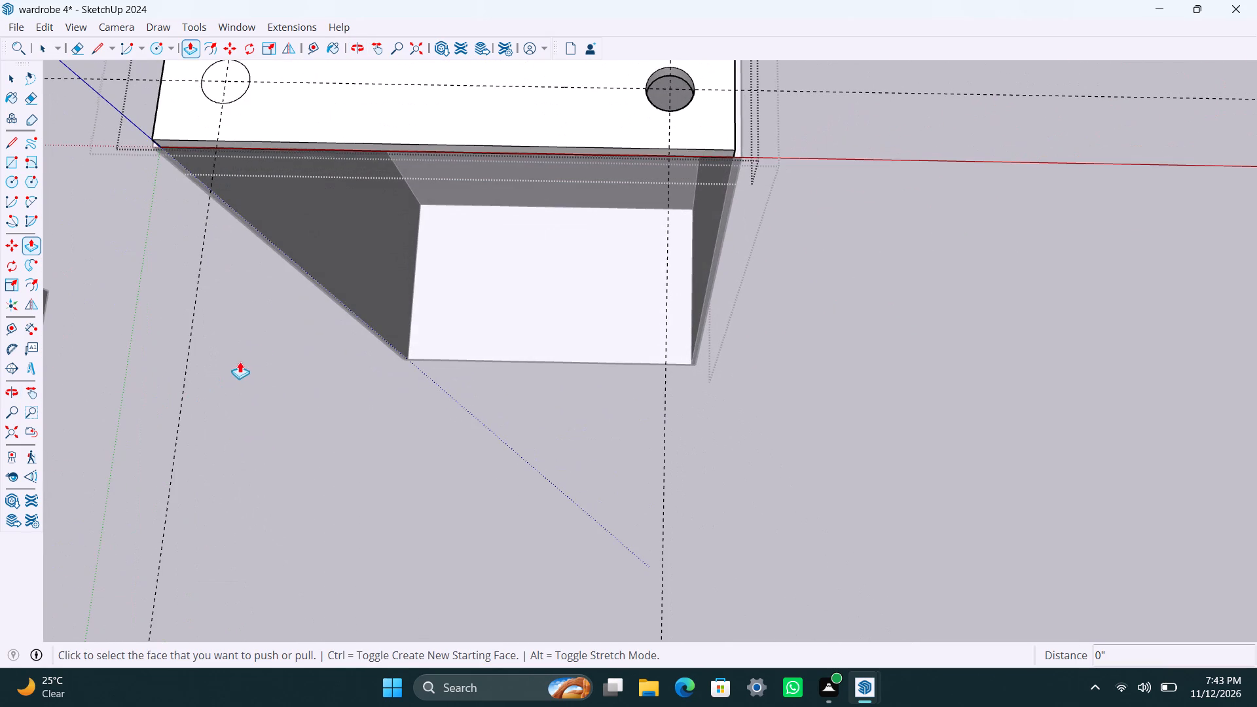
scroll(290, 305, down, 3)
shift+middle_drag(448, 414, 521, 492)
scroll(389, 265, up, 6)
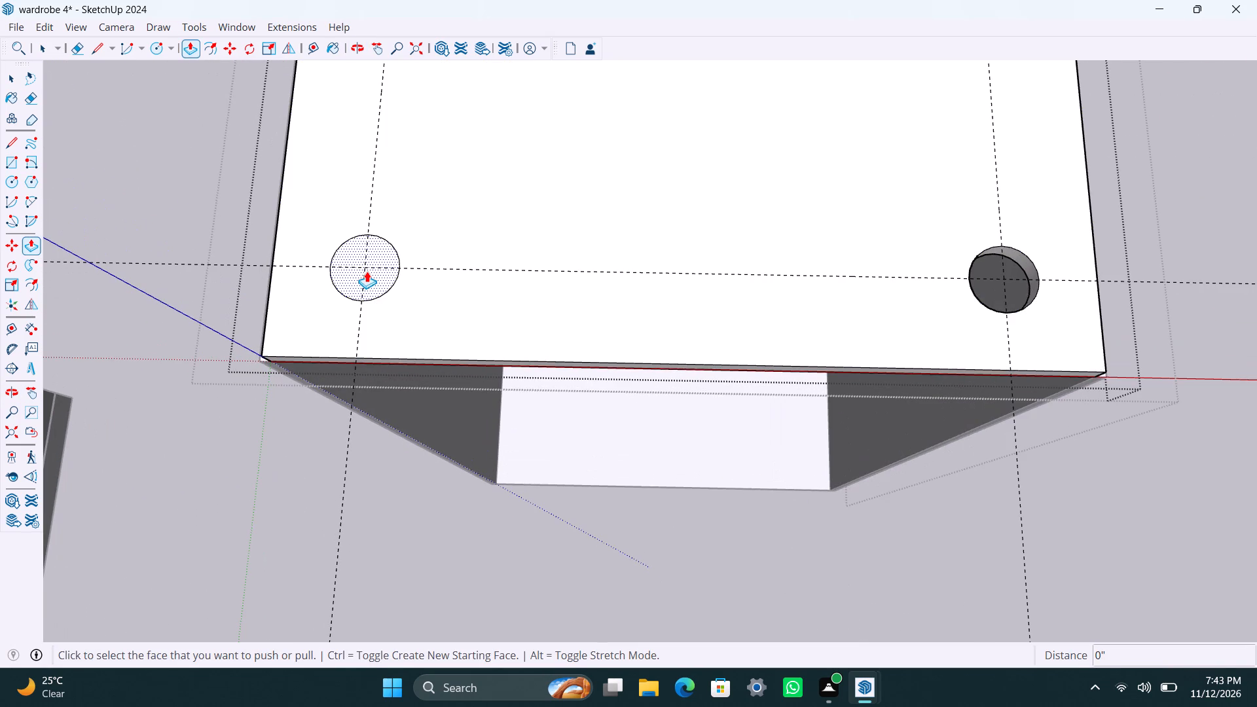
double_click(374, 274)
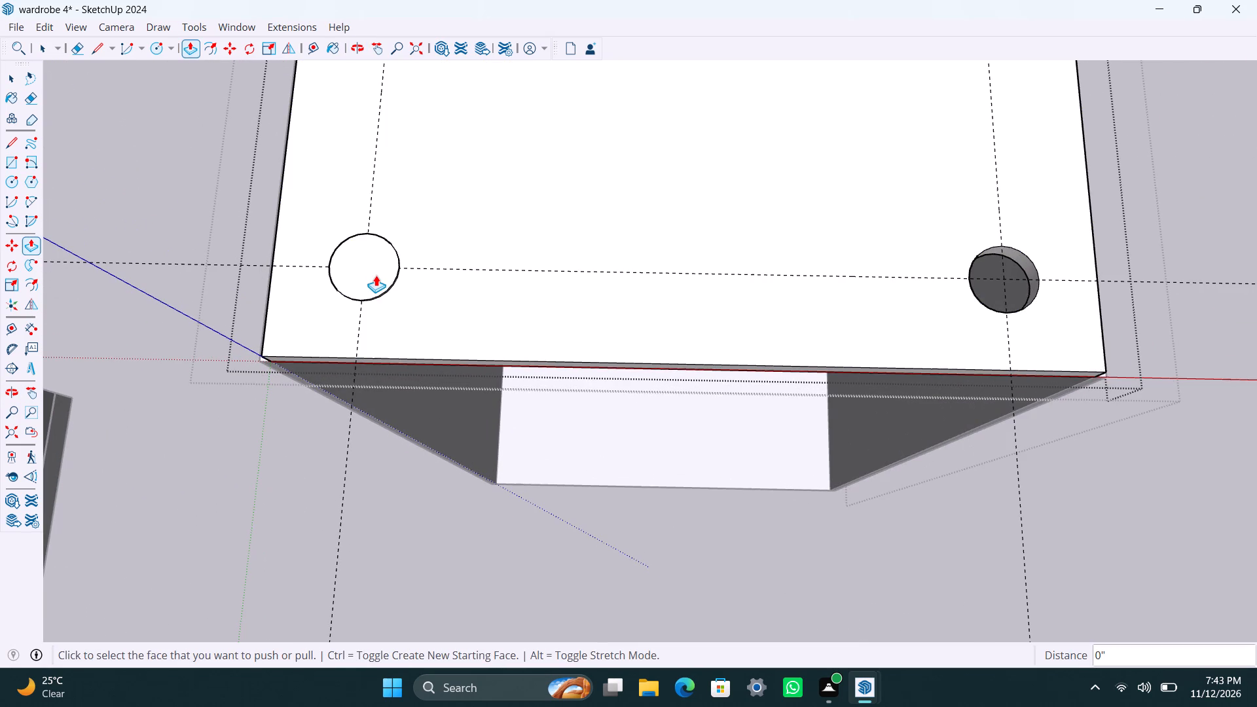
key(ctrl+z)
Push the front-left circle down 2" through the top panel to cut a round hole.
scroll(377, 280, up, 3)
click(378, 280)
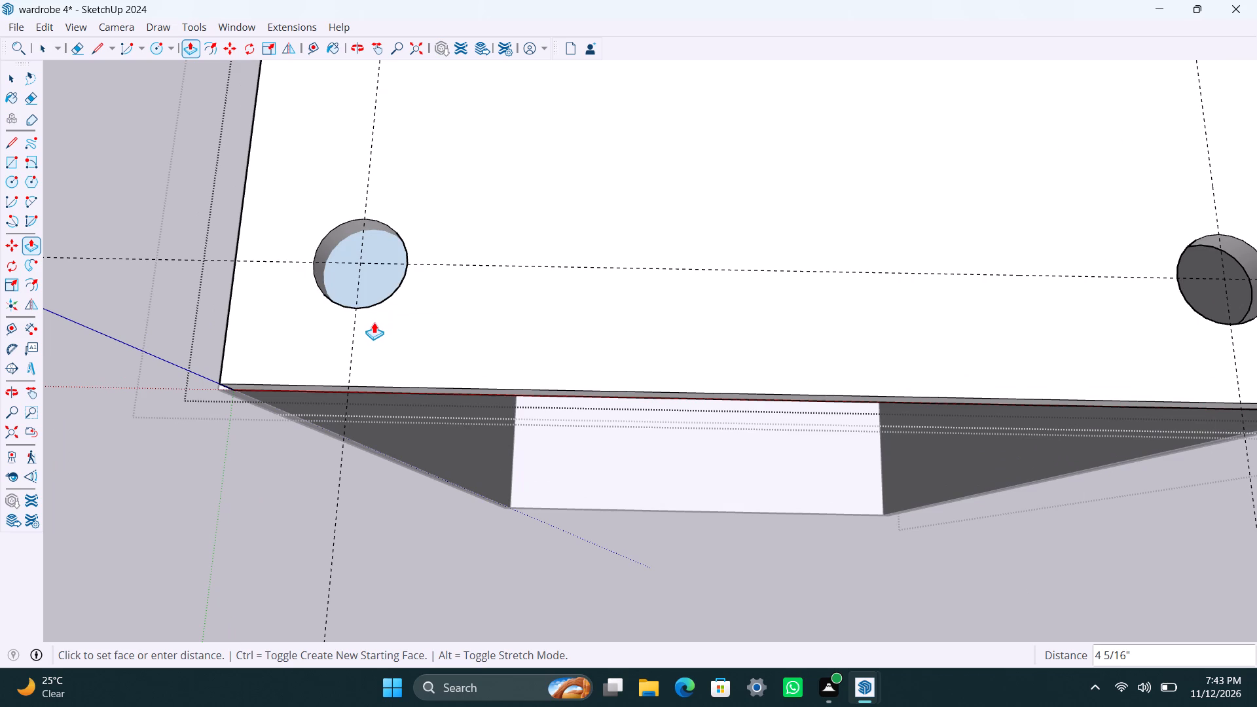
text(2")
key(Return)
key(space)
Push the back-left circle down 2" through the top panel to cut the fourth round hole.
scroll(375, 320, down, 8)
middle_drag(515, 319, 555, 463)
scroll(384, 321, up, 2)
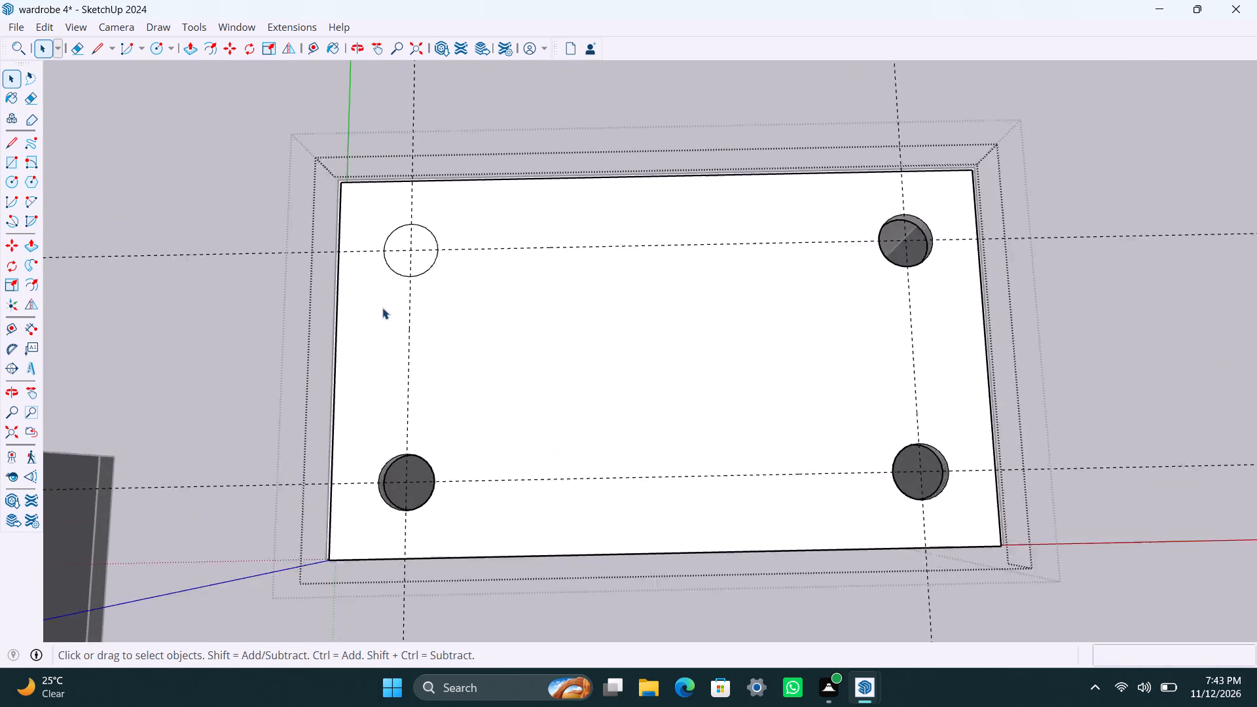
scroll(382, 308, up, 4)
click(432, 238)
key(p)
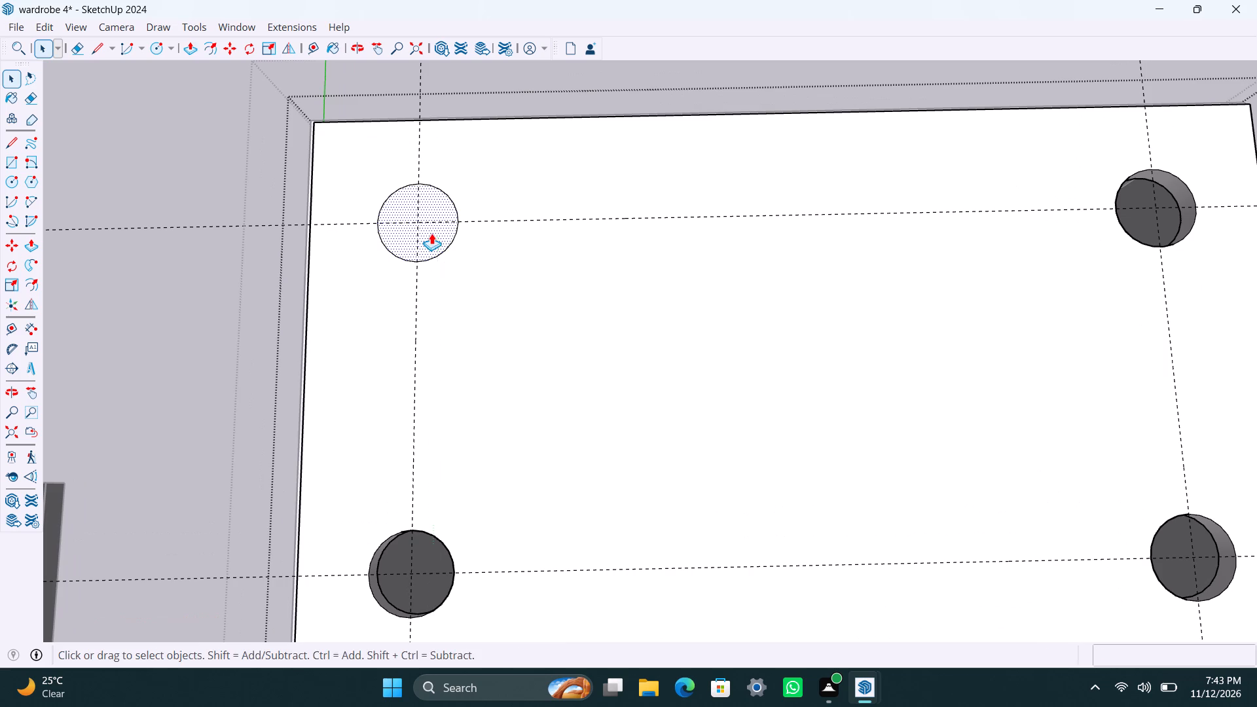
click(431, 232)
key(ctrl+z)
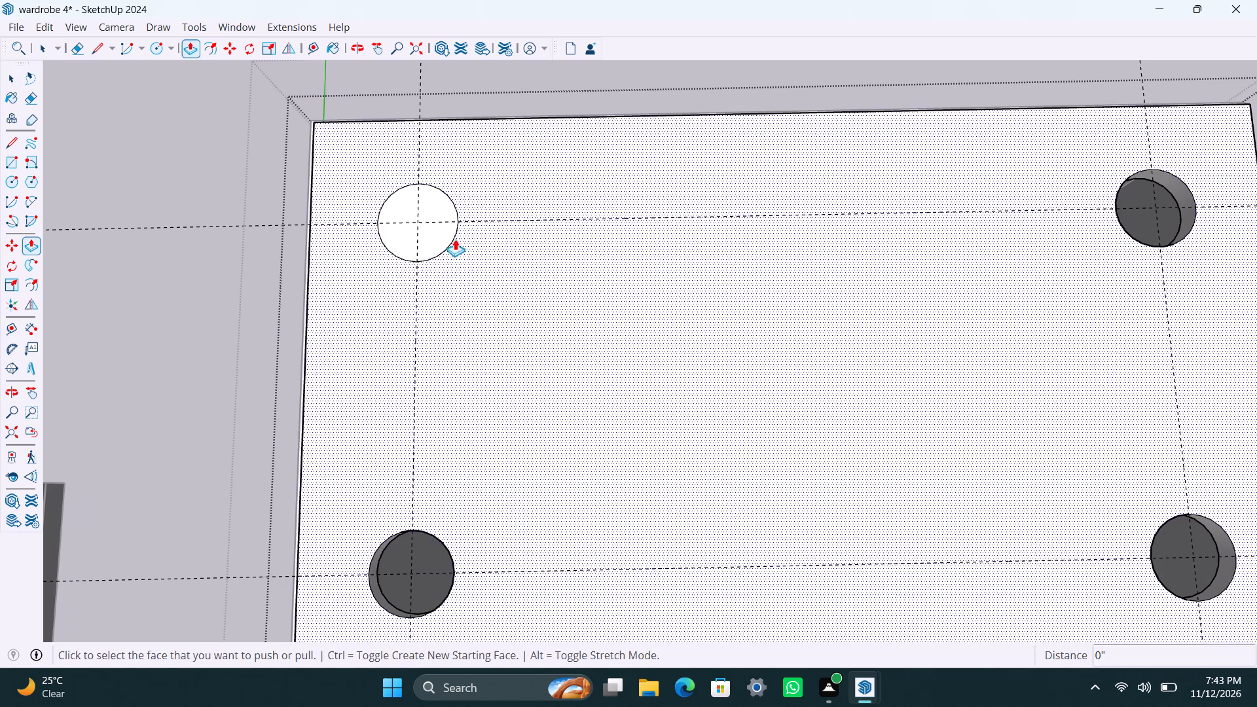
click(435, 226)
key(ctrl+z)
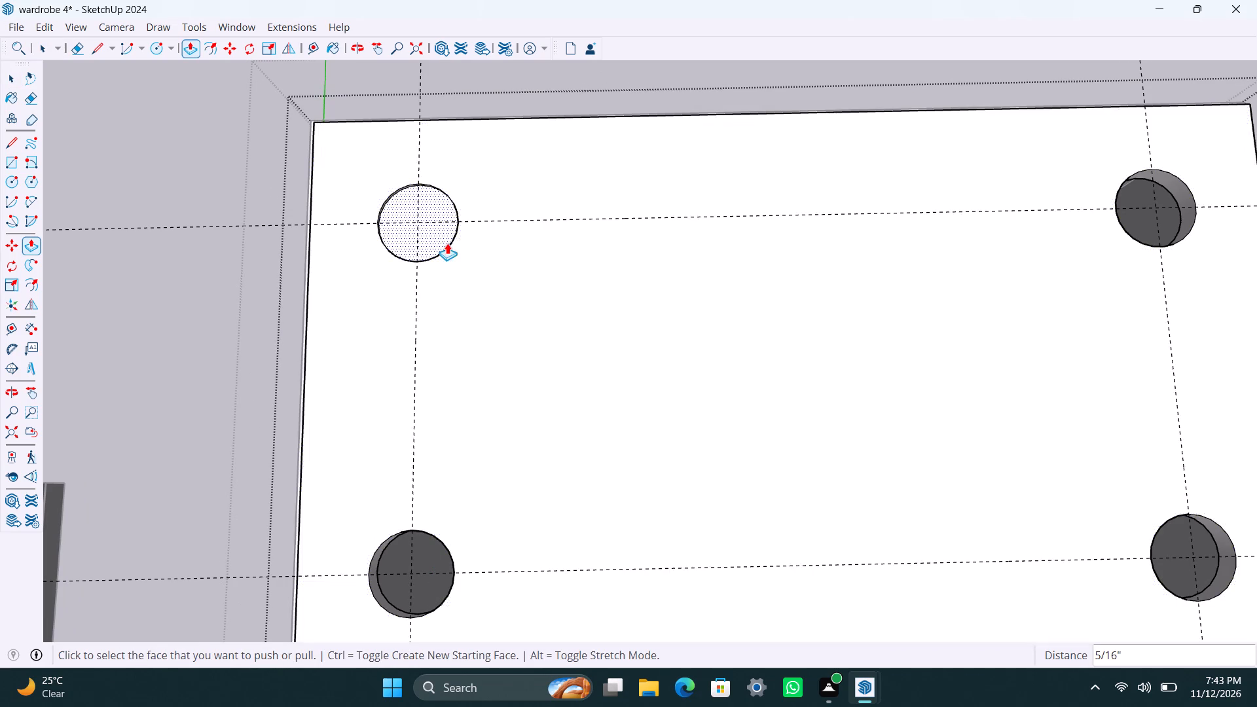
click(439, 236)
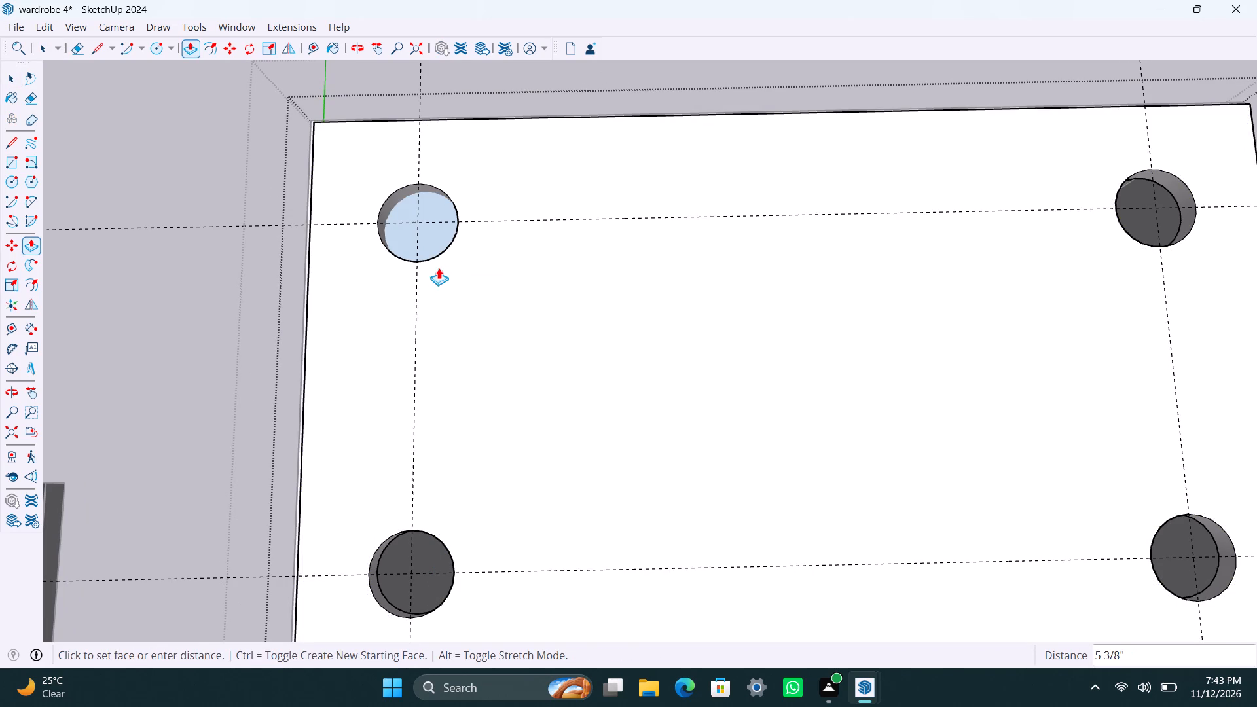
text(2")
key(Return)
key(space)
Save the model with the four corner holes cut.
scroll(444, 277, down, 2)
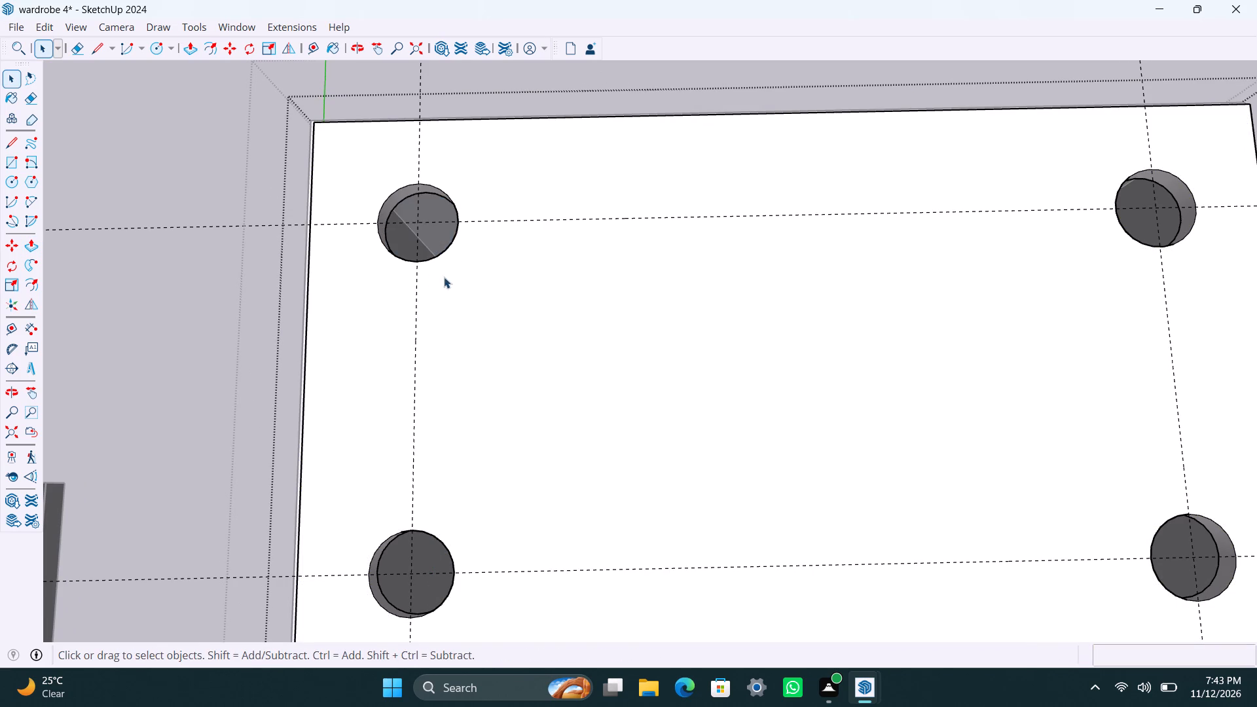
scroll(444, 277, down, 11)
middle_drag(574, 494, 526, 255)
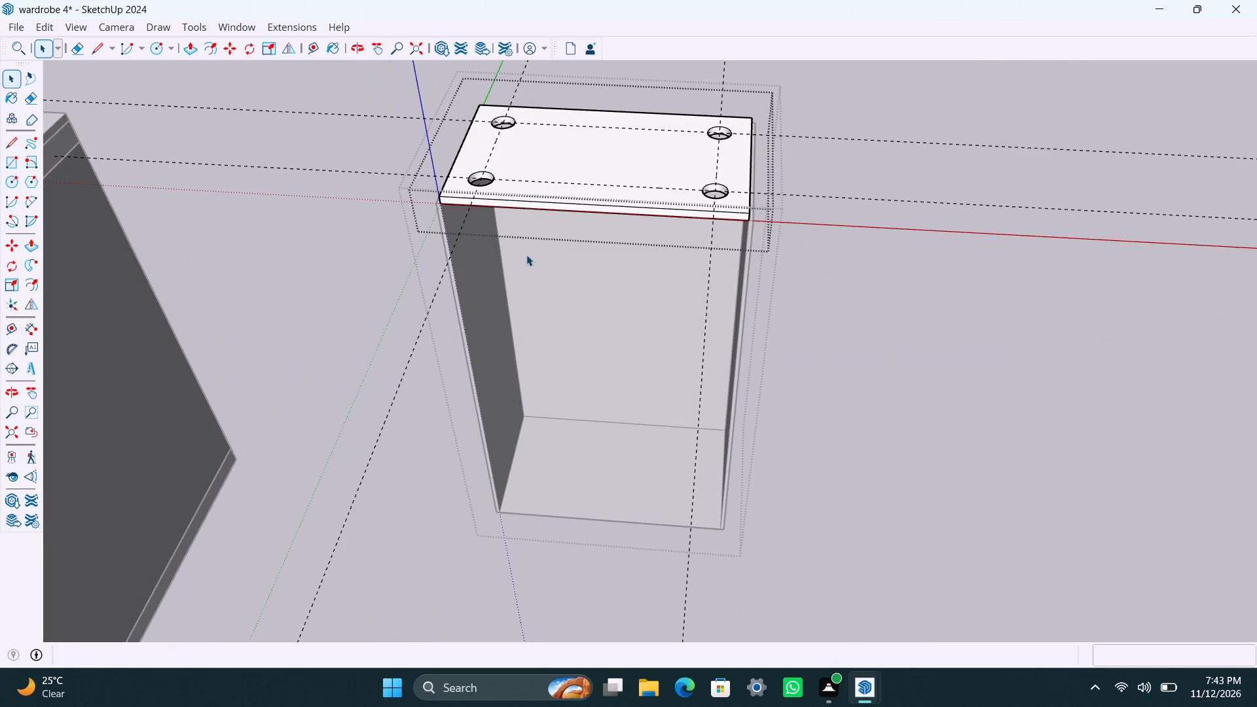
key(ctrl+s)
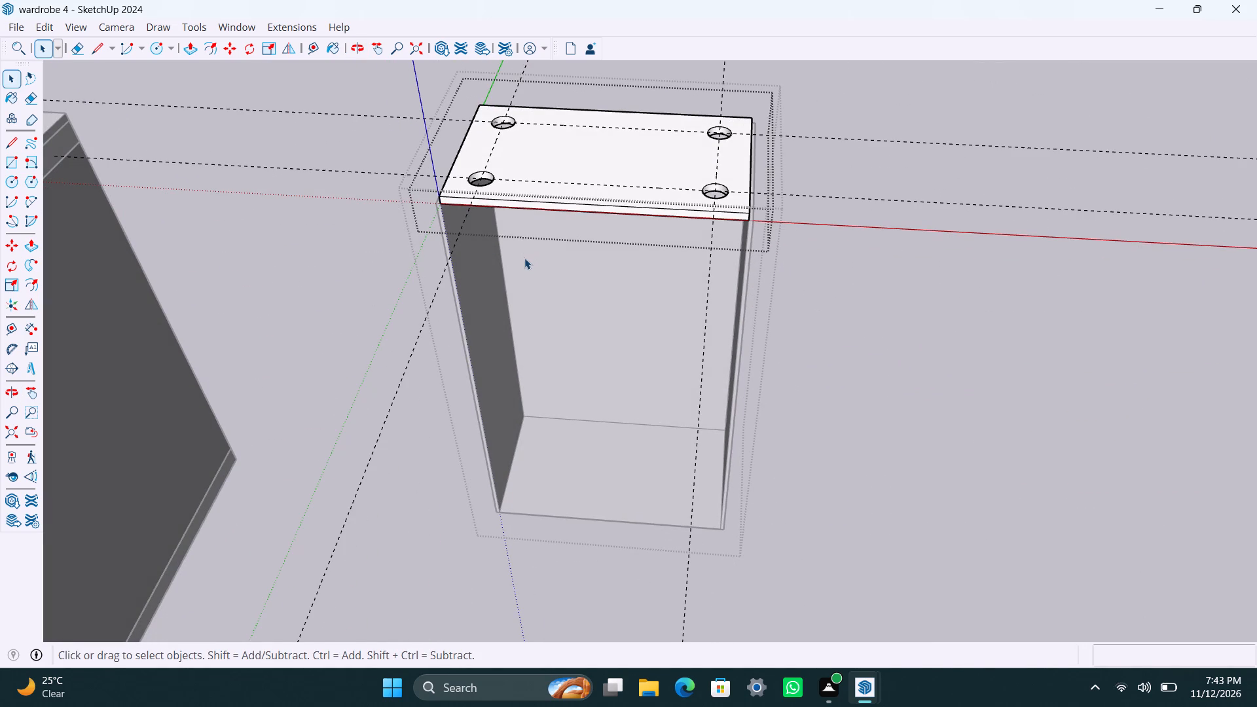
Leave editing of the top panel group and save the model.
key(space)
click(810, 389)
scroll(737, 416, down, 10)
middle_drag(539, 423, 581, 418)
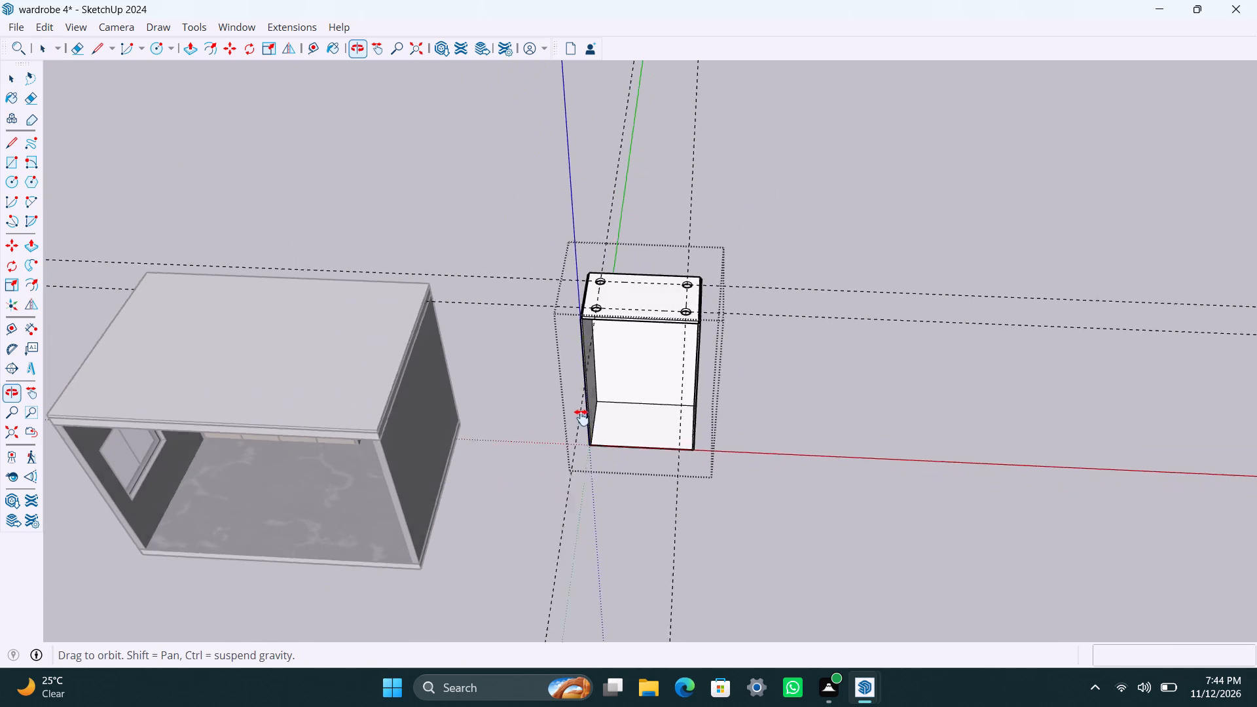
middle_drag(581, 418, 583, 416)
key(ctrl+s)
Delete all guides from the model.
scroll(655, 433, up, 2)
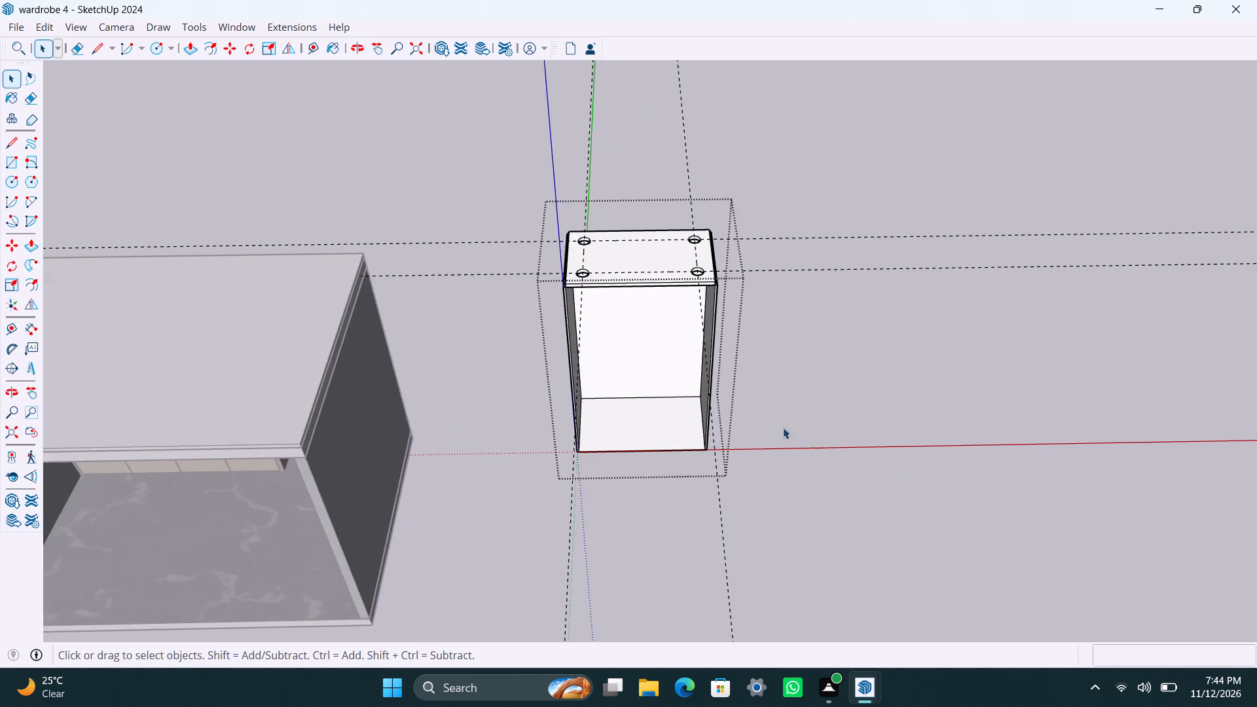
middle_drag(785, 425, 628, 200)
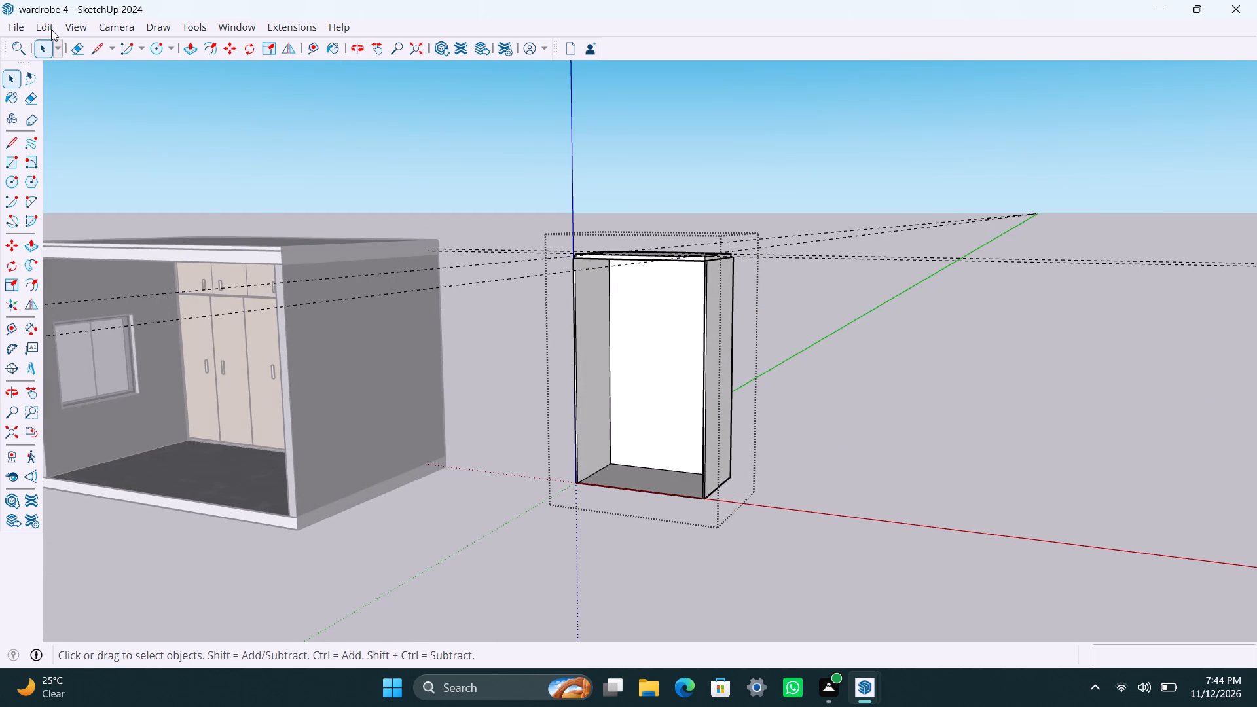
click(52, 28)
click(109, 183)
Leave editing of the cabinet box group and save the model.
click(682, 172)
scroll(556, 384, up, 1)
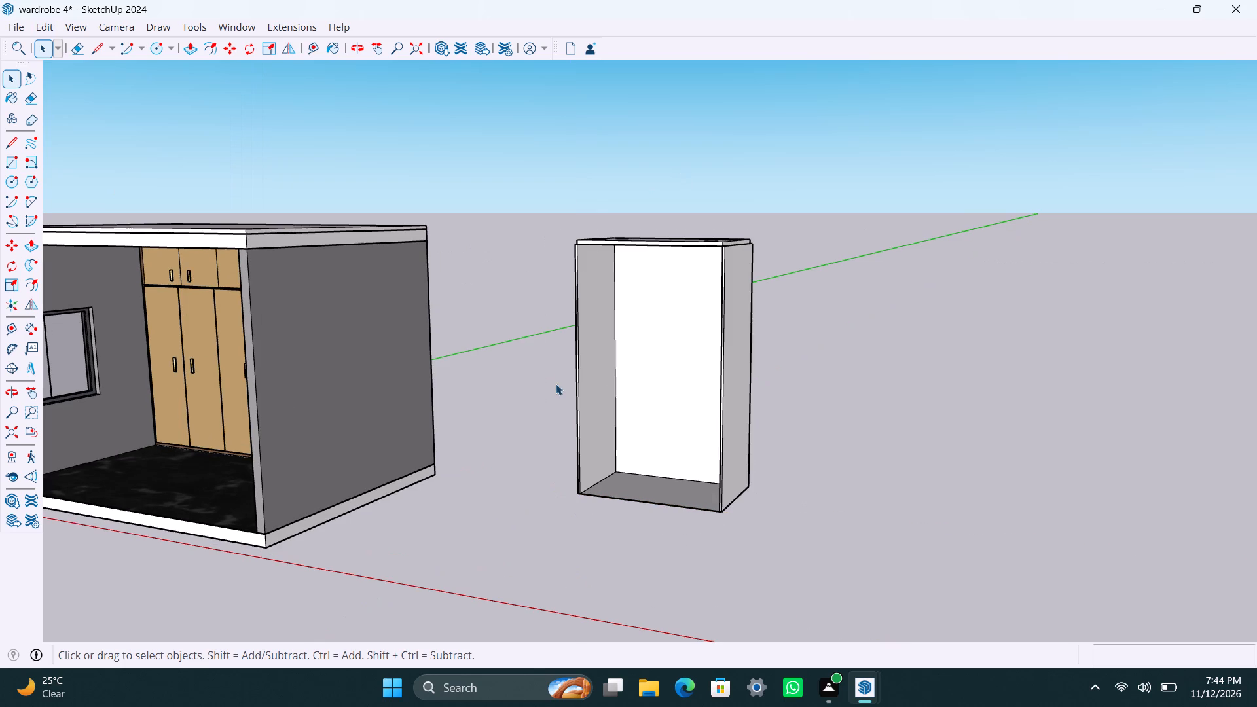
key(ctrl+s)
Examine the cabinet box and the four corner holes in its top panel from the front, below and above.
scroll(547, 422, down, 3)
middle_drag(544, 459, 753, 482)
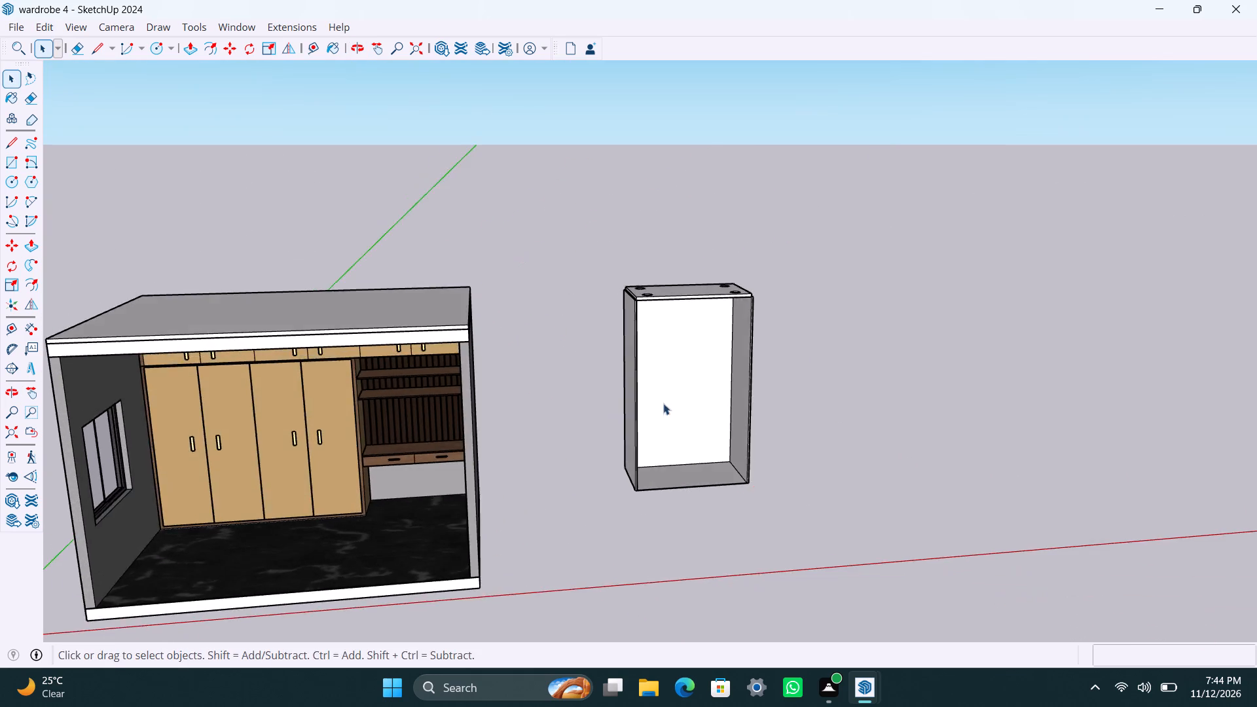
scroll(663, 403, up, 2)
middle_drag(663, 293, 618, 526)
scroll(737, 378, up, 2)
middle_drag(704, 418, 648, 0)
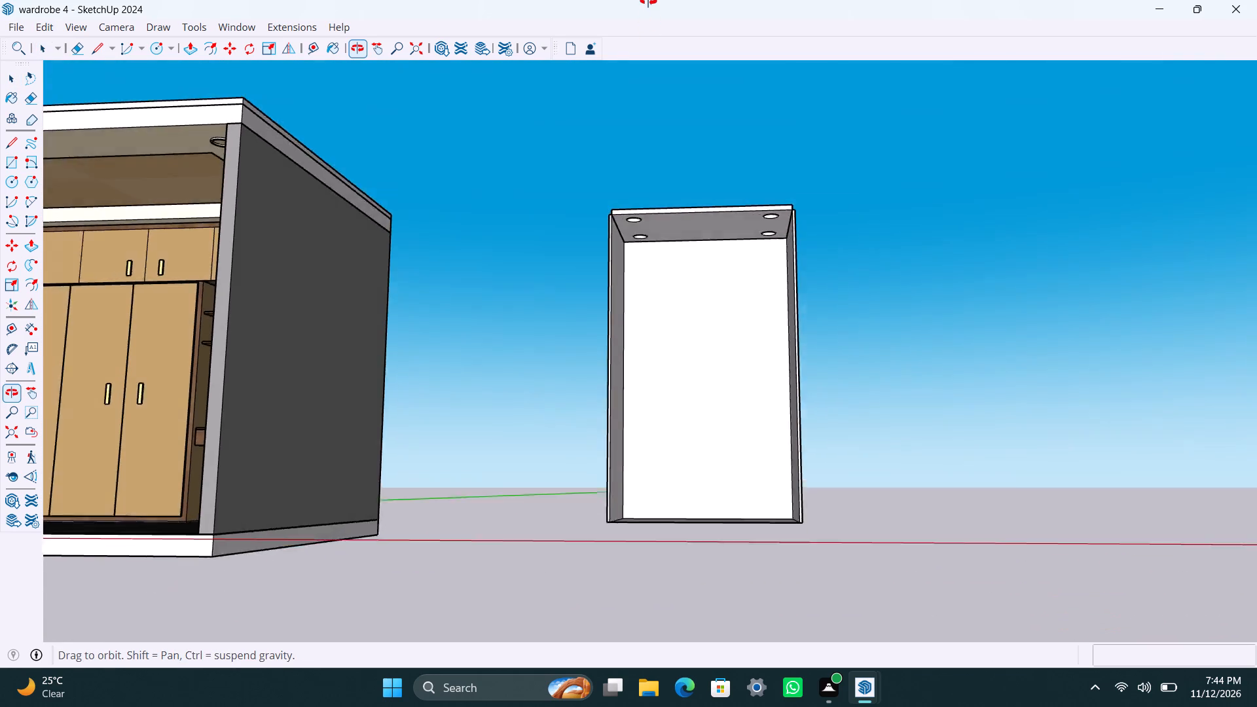
middle_drag(648, 0, 653, 604)
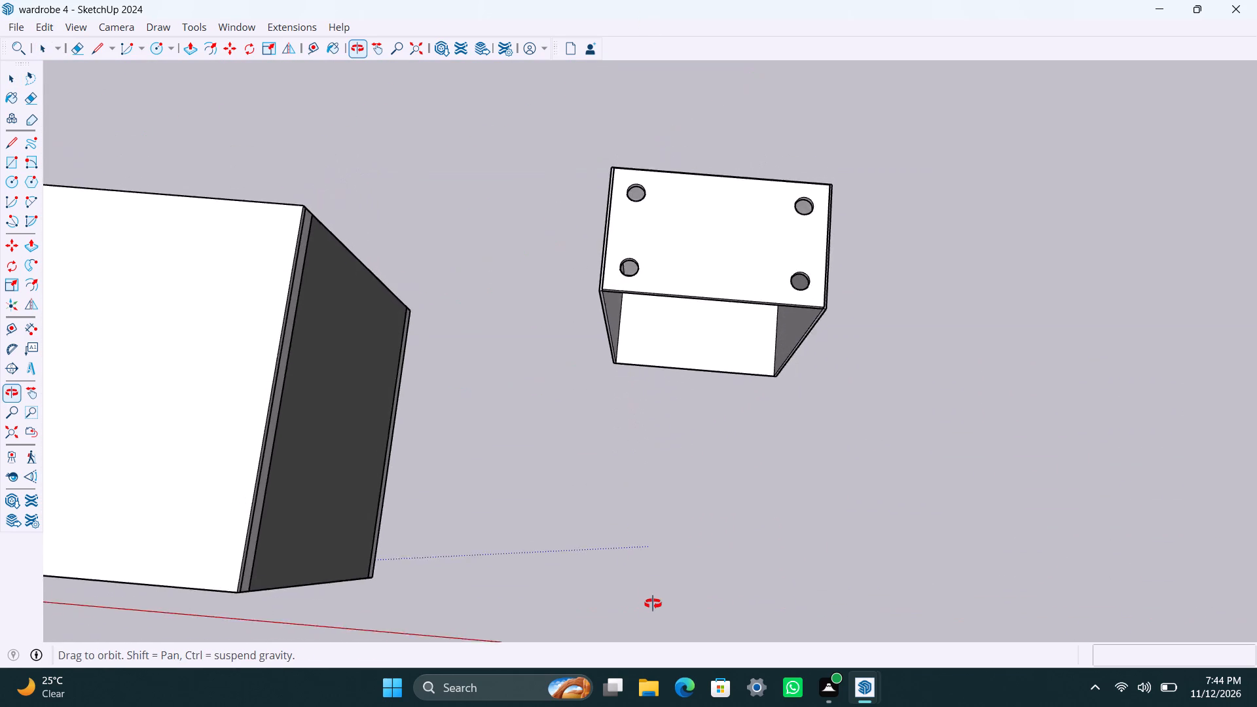
middle_drag(653, 604, 653, 533)
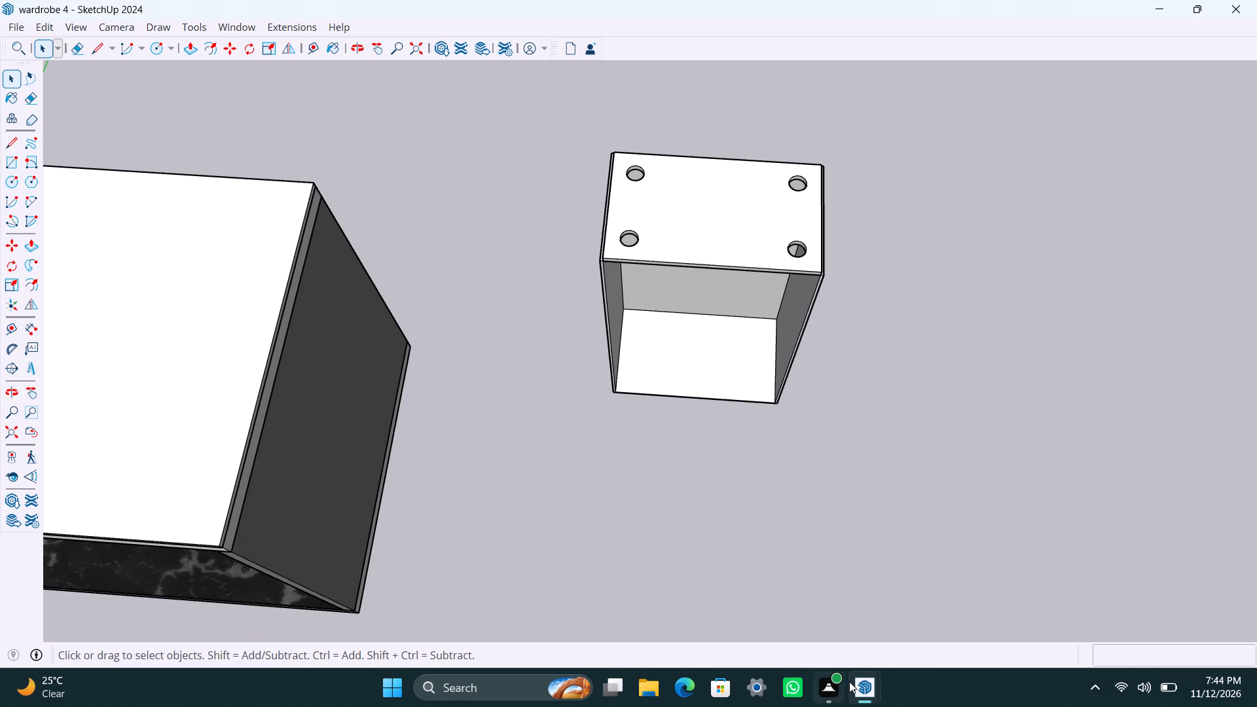
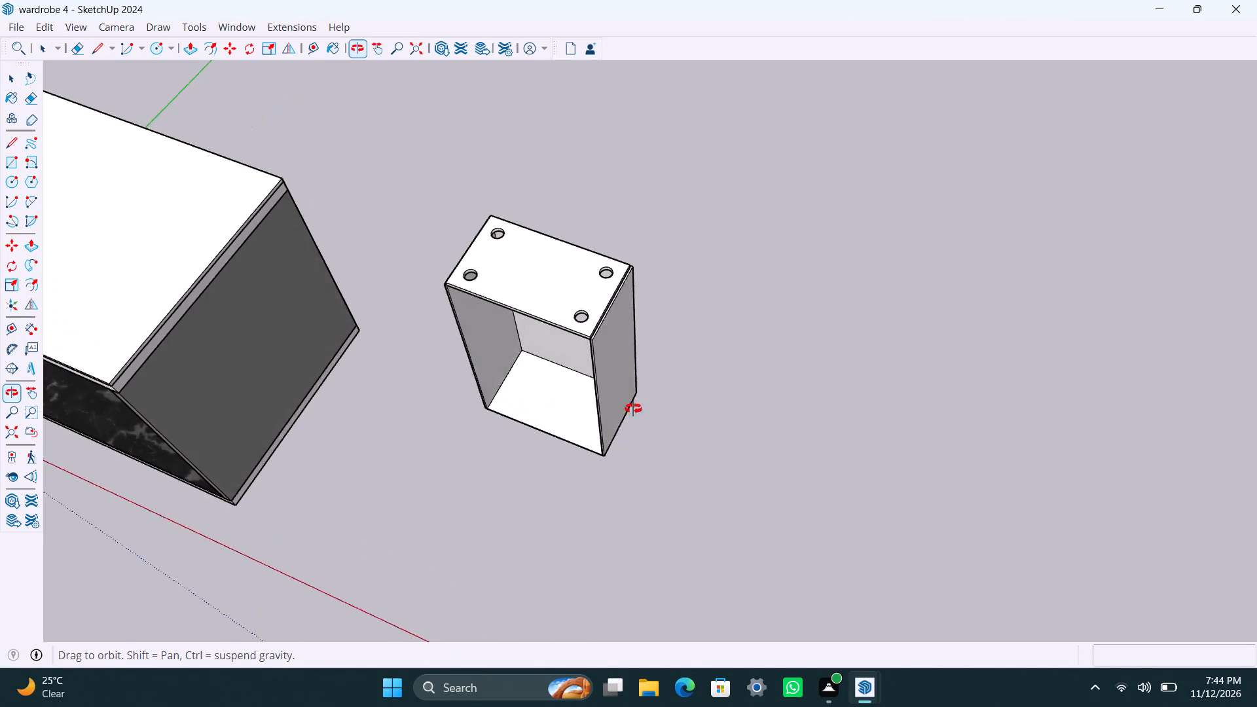
Undo the recent edits to the small cabinet until its top panel has guides but no circles or holes.
scroll(653, 404, up, 1)
drag(405, 204, 742, 525)
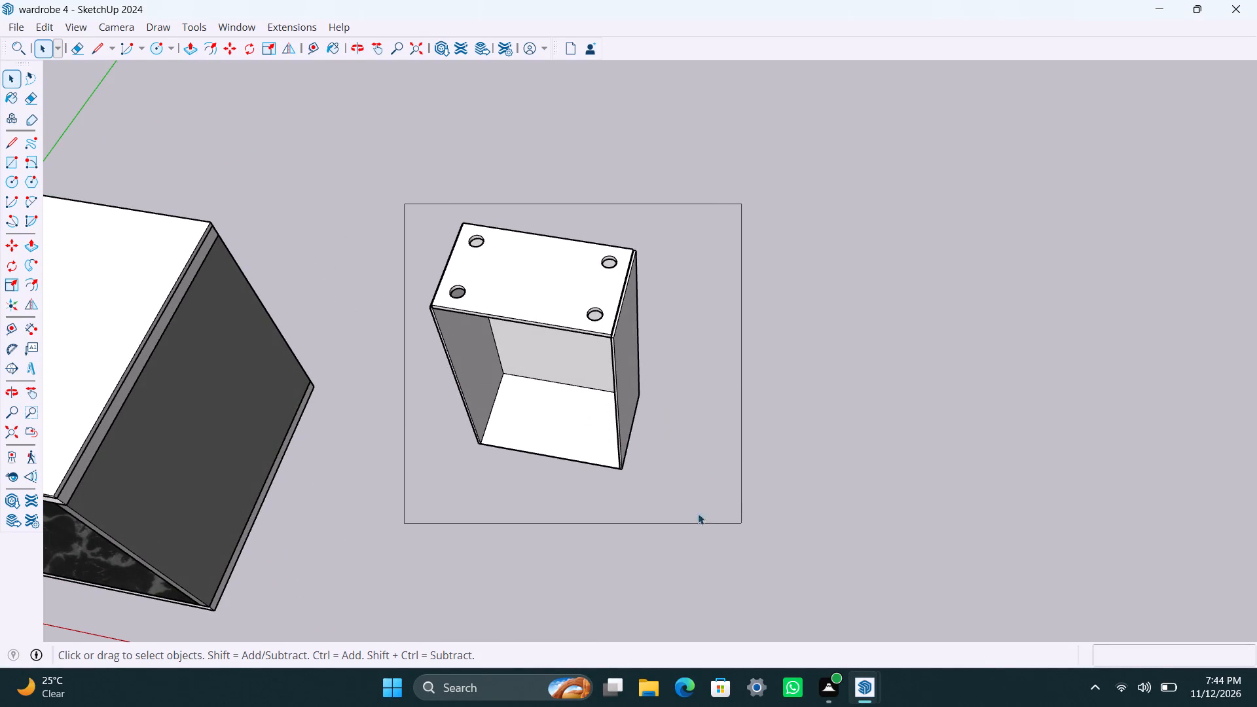
key(ctrl+z)
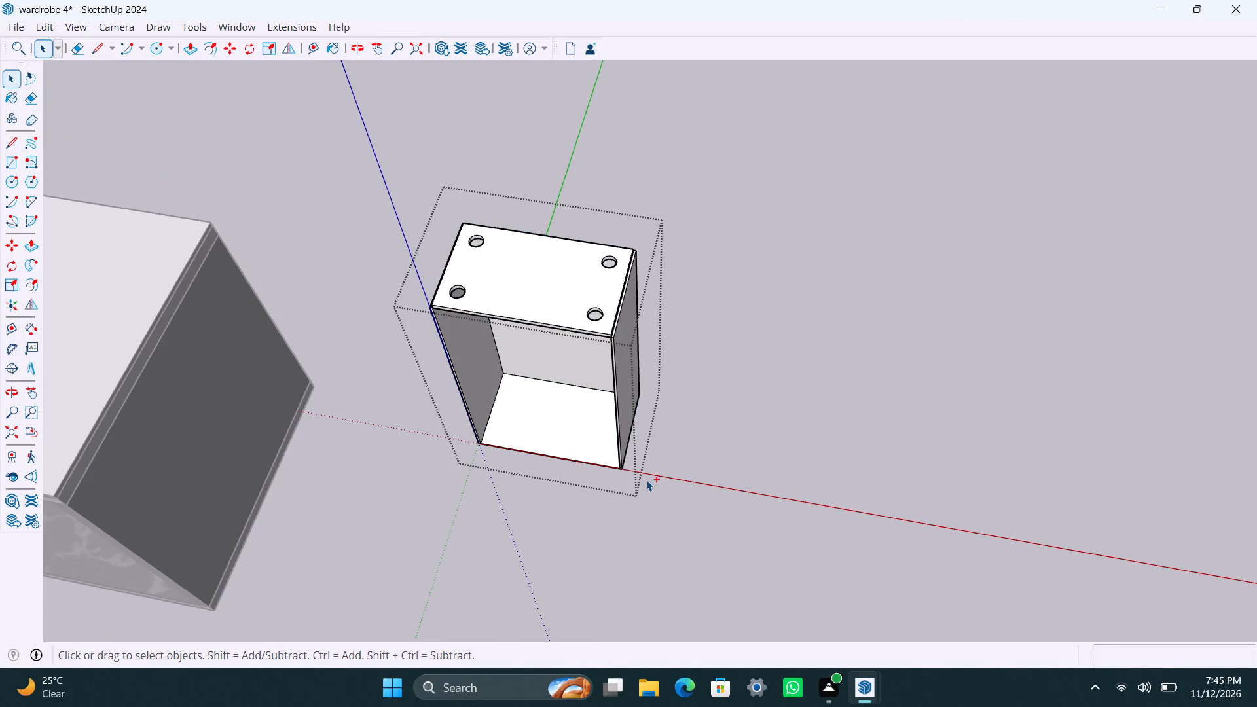
key(ctrl+z)
key(ctrl+z)
key(ctrl+z)
key(ctrl+z)
key(ctrl+z)
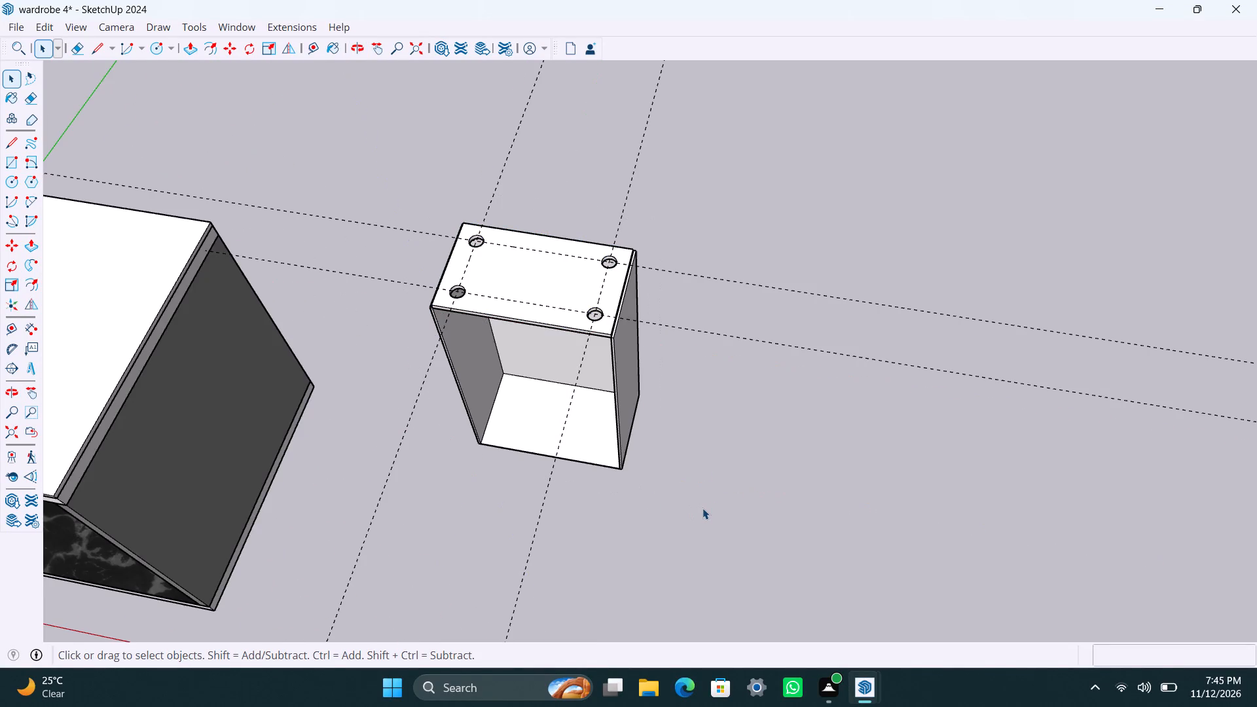
key(ctrl+z)
key(ctrl+z)
key(ctrl+z)
key(ctrl+z)
key(ctrl+z)
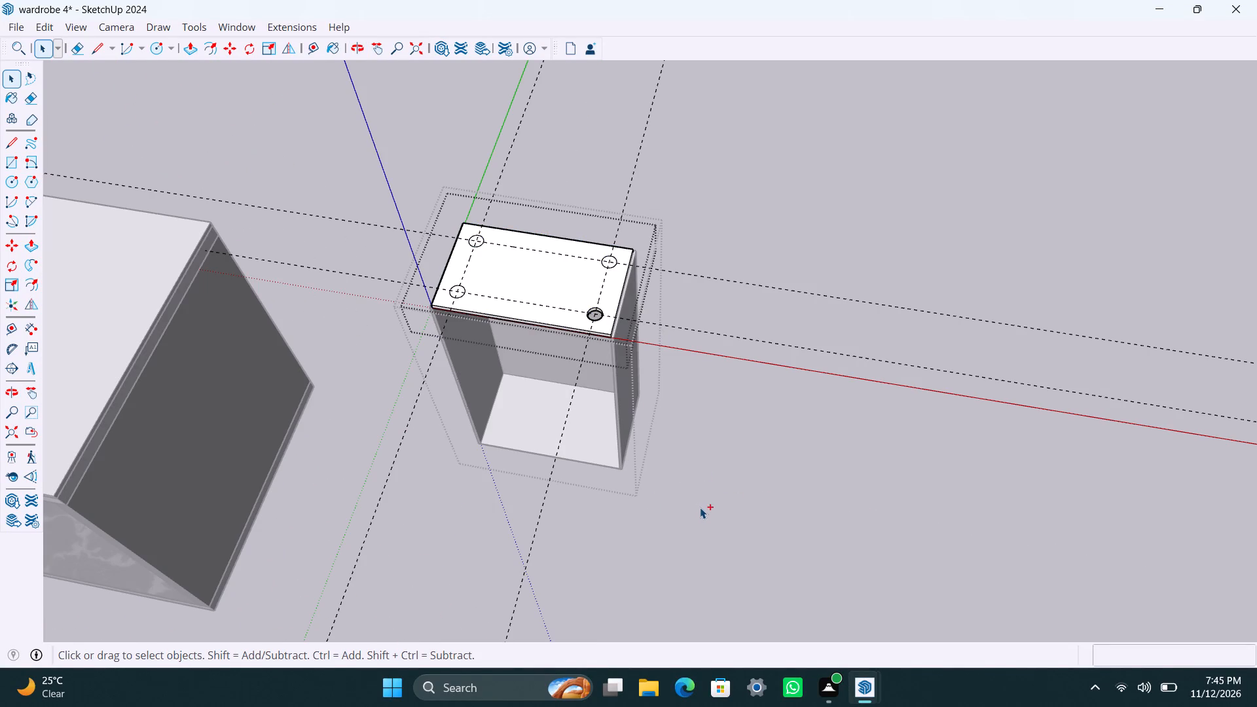
key(ctrl+z)
key(ctrl+z)
key(ctrl+z)
key(ctrl+z)
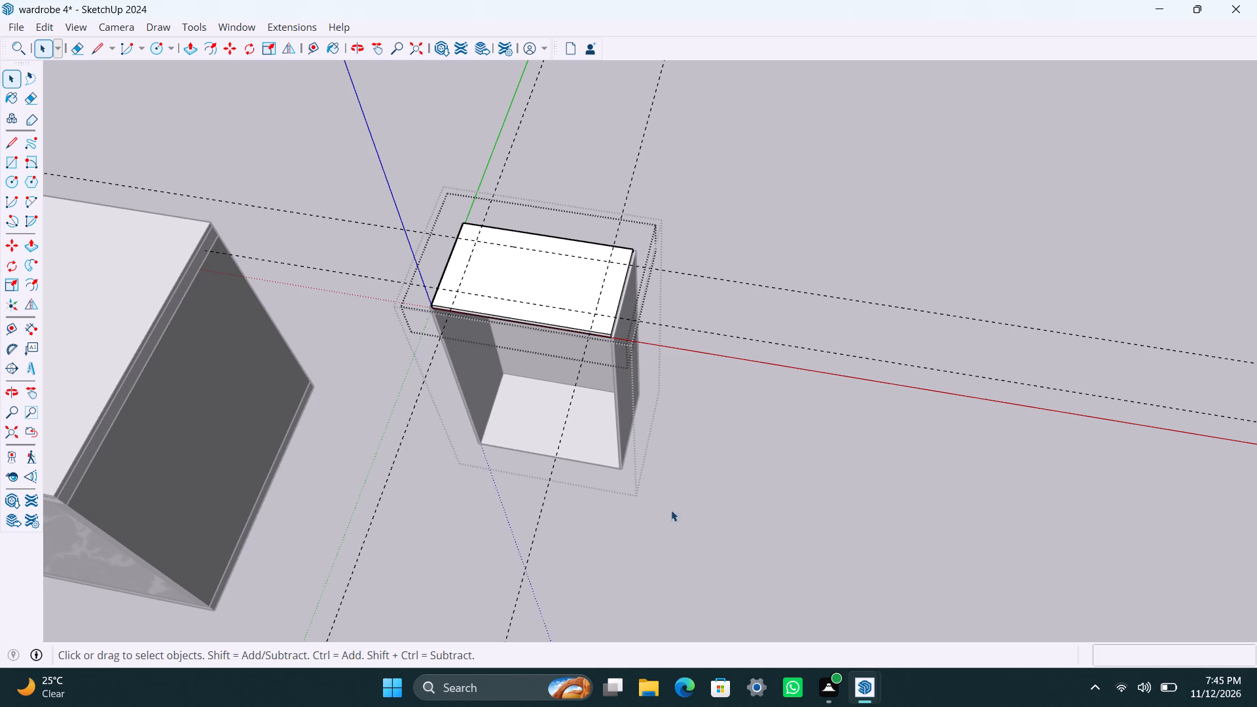
Draw two circles of 1.5" radius at the front guide intersections on the cabinet's top panel.
scroll(504, 427, down, 3)
middle_drag(448, 325, 538, 380)
scroll(501, 363, up, 11)
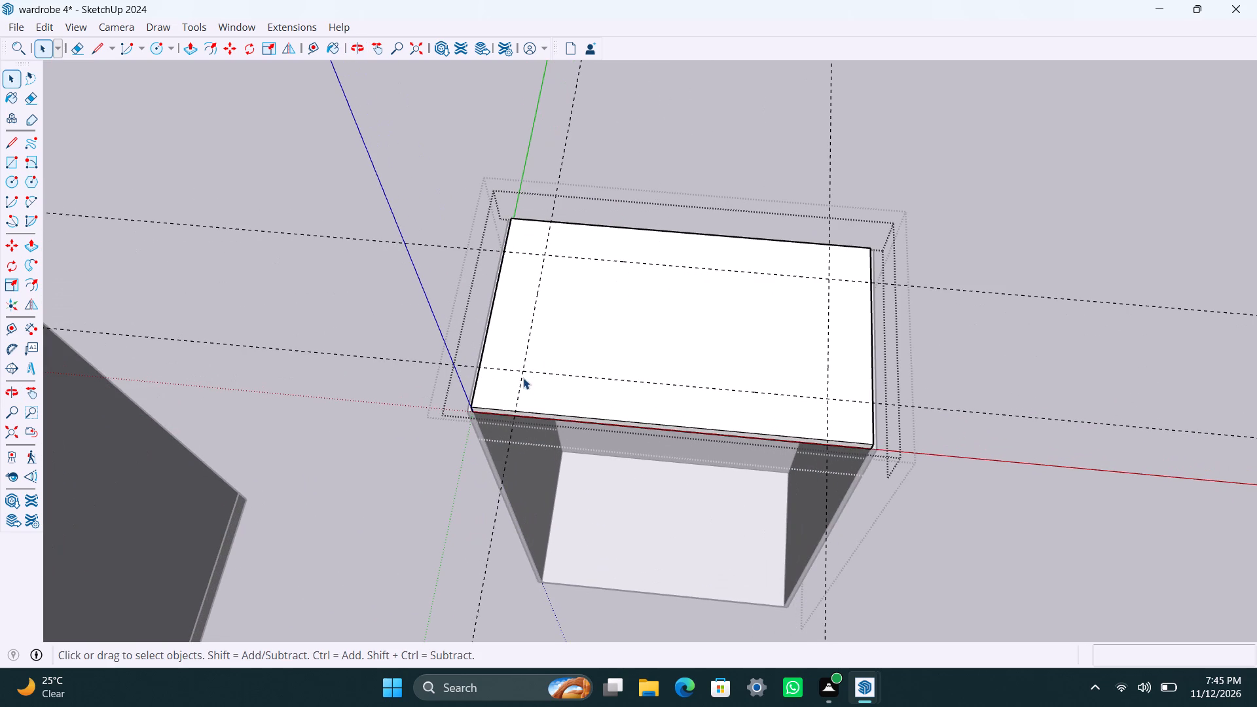
key(c)
drag(525, 371, 536, 378)
text(1.5")
key(Return)
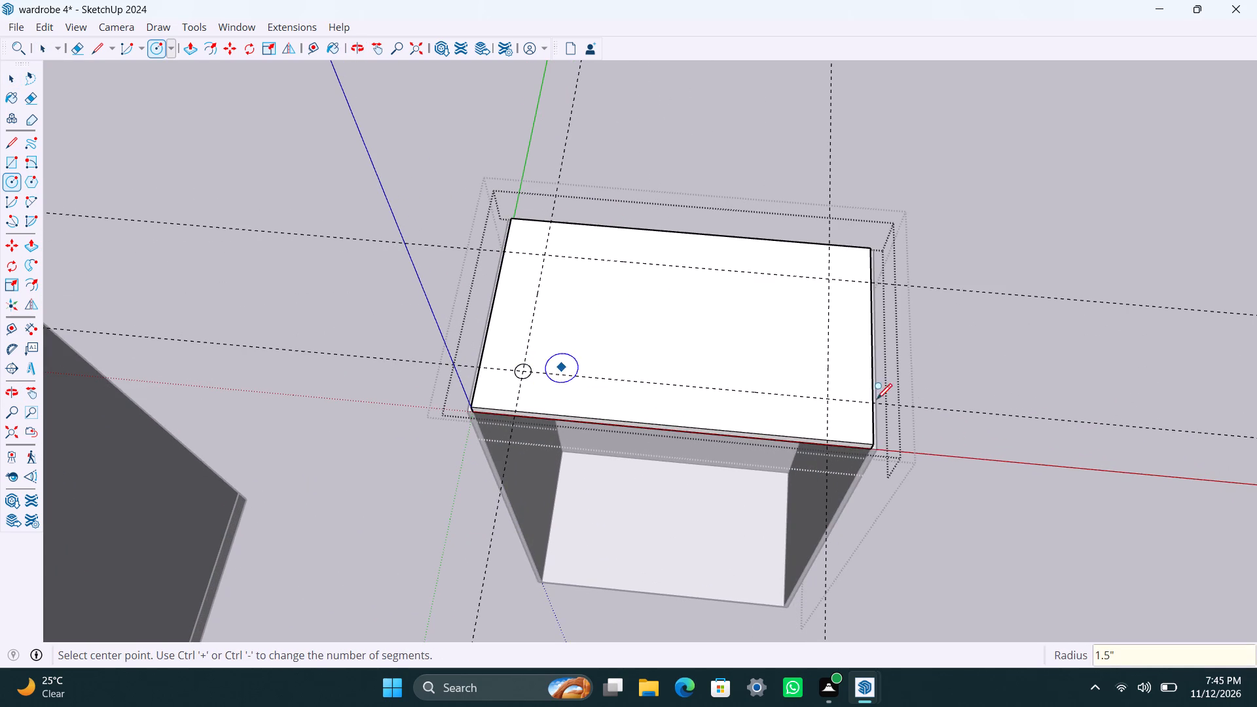
click(831, 402)
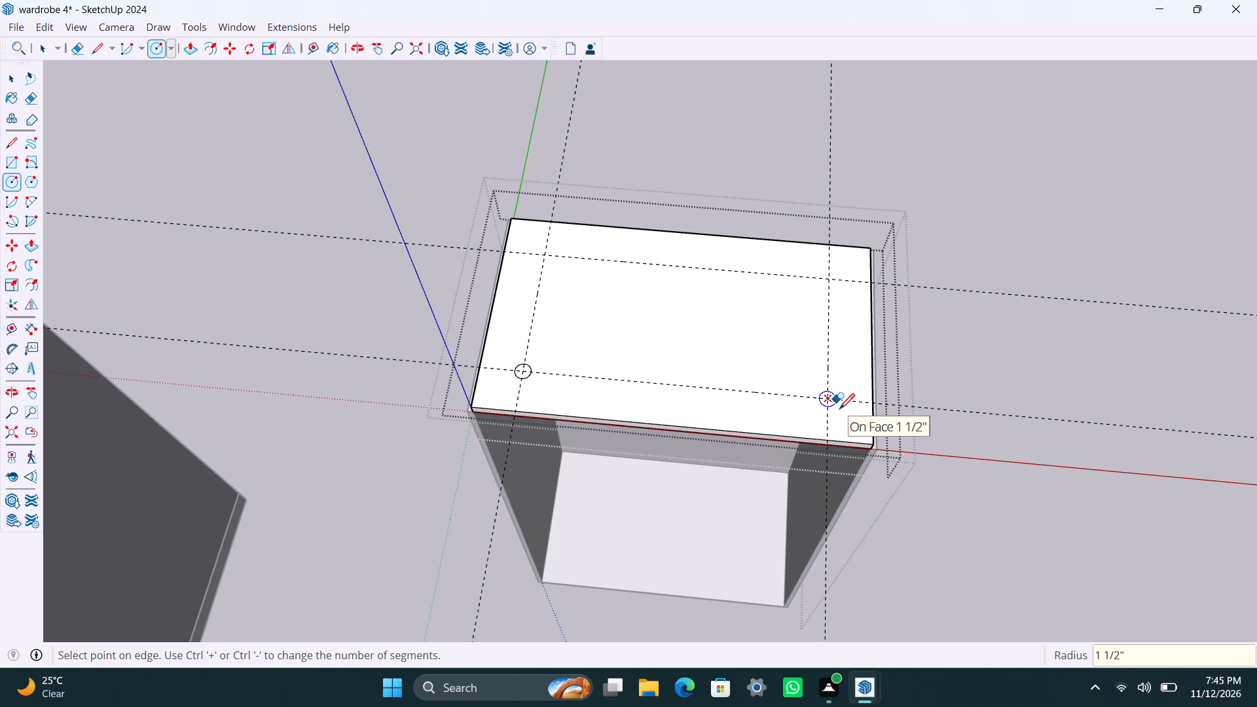
text(1.5")
key(Return)
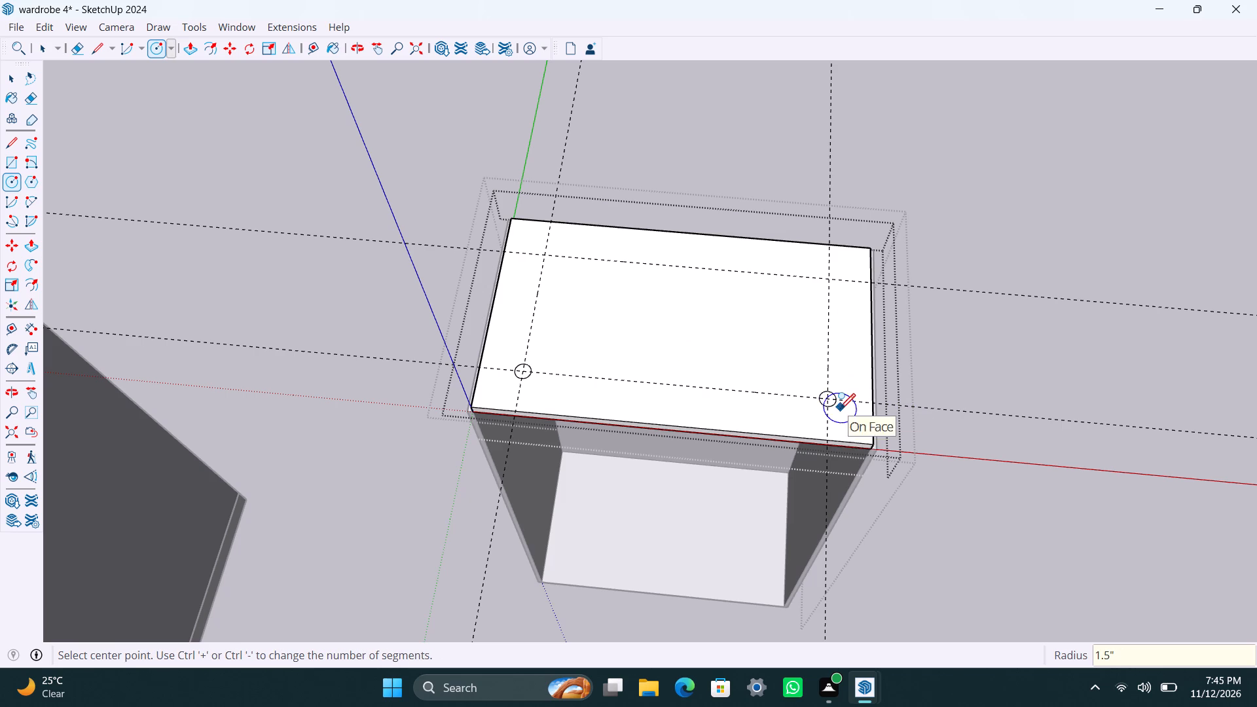
Draw two circles of 1.5" radius at the back guide intersections on the top panel.
scroll(782, 306, up, 3)
click(845, 270)
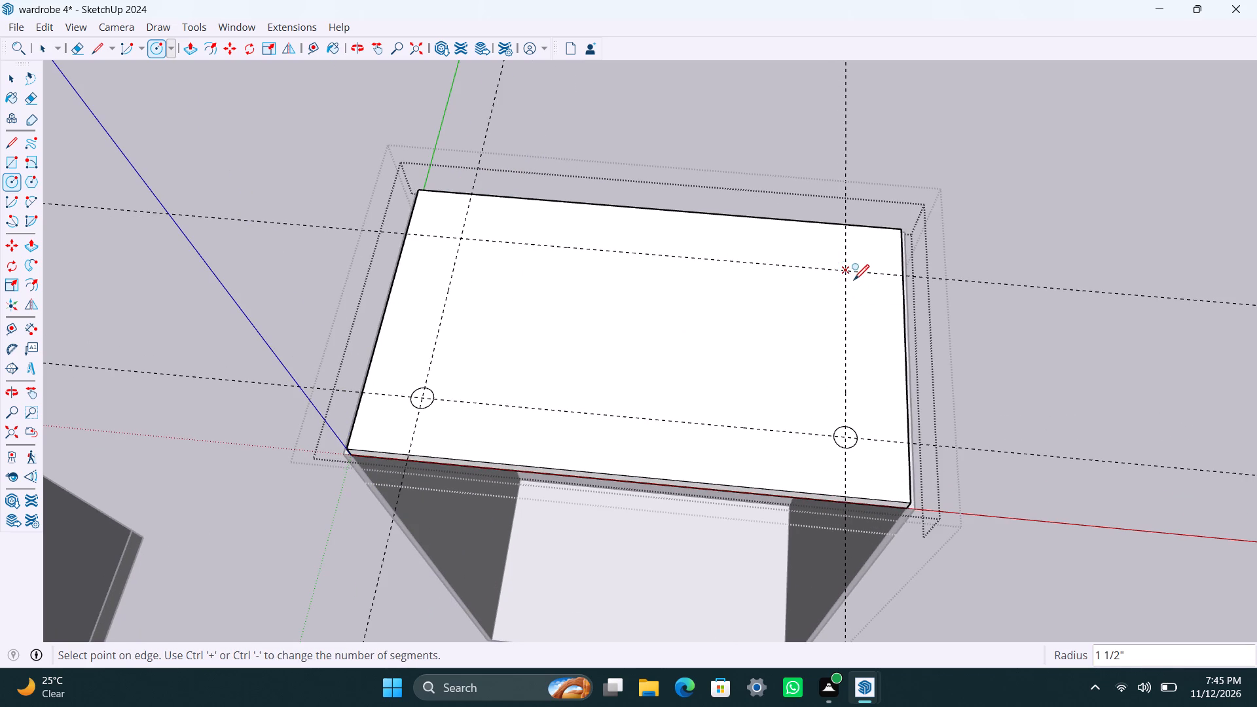
text(1.5")
key(Return)
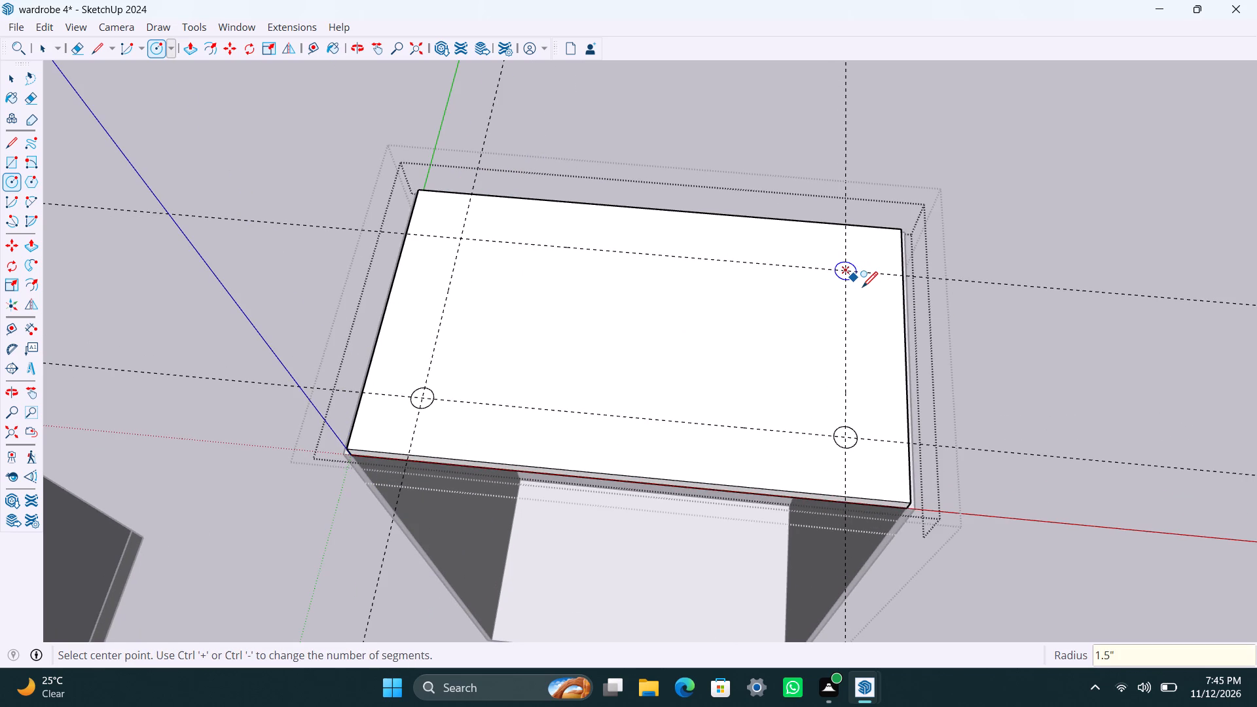
click(458, 236)
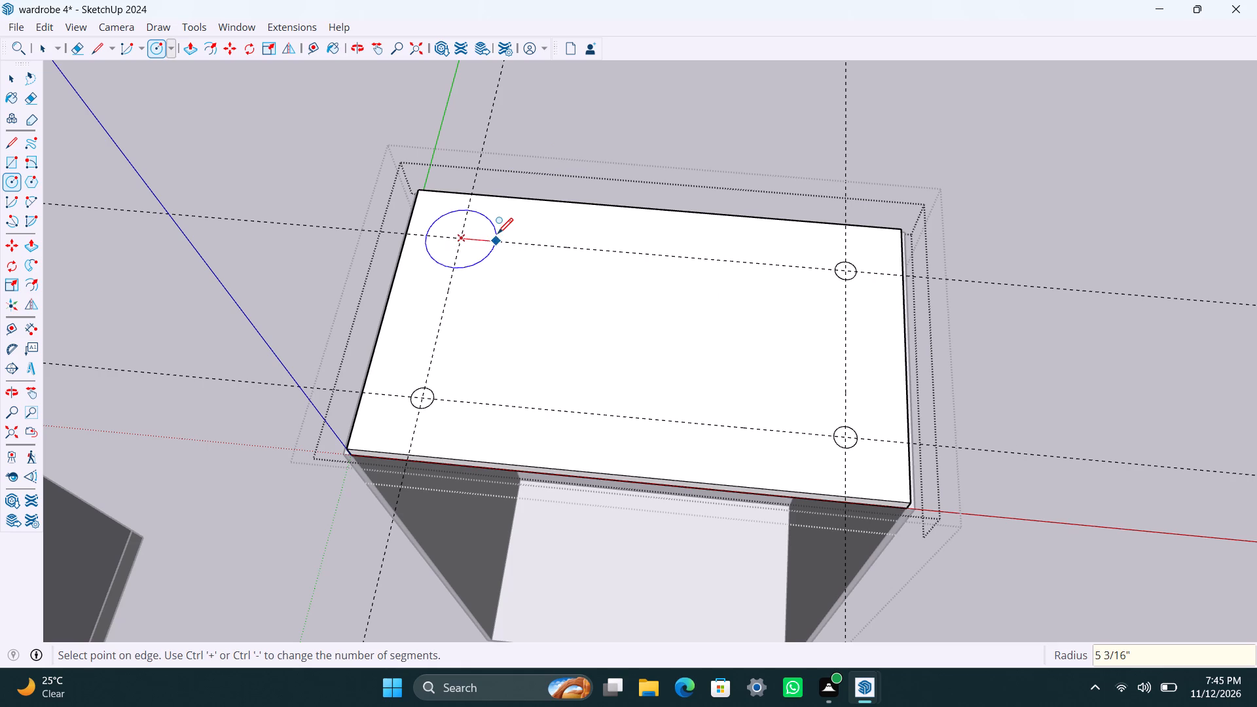
text(1.5")
key(Return)
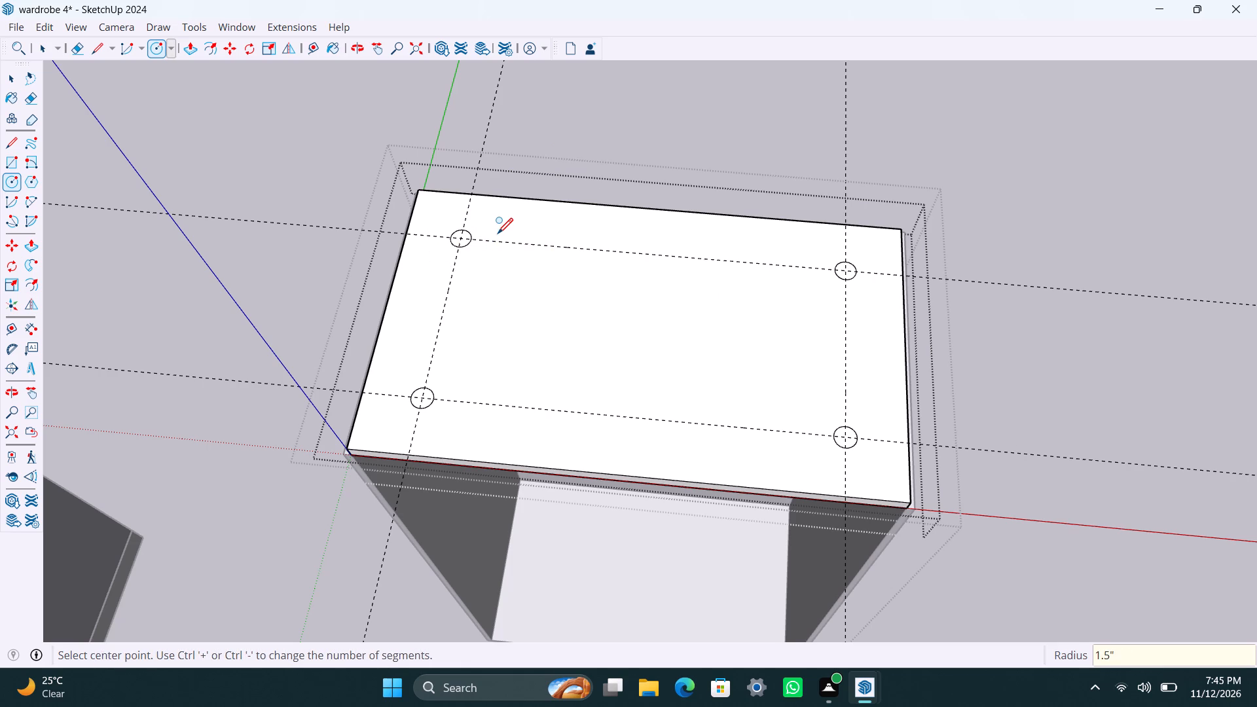
Push the two circles near the top panel's left end 2" into the panel to cut holes.
key(space)
scroll(456, 302, up, 6)
click(415, 433)
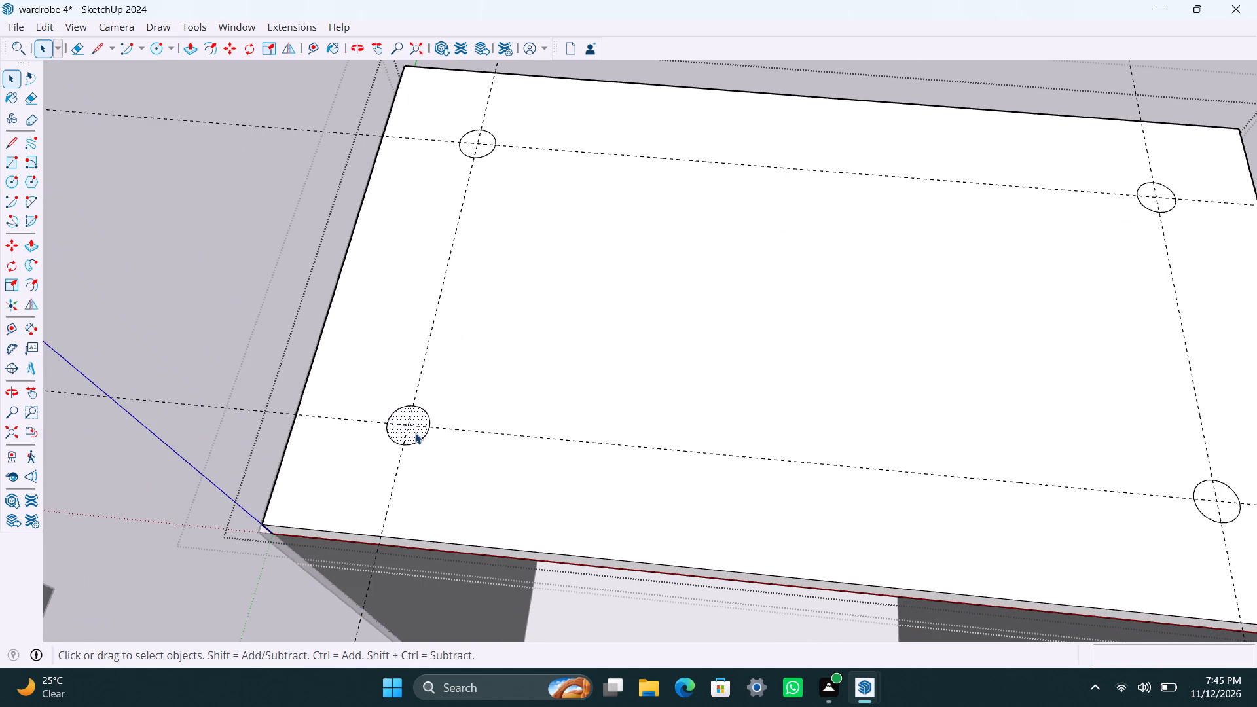
key(p)
click(415, 433)
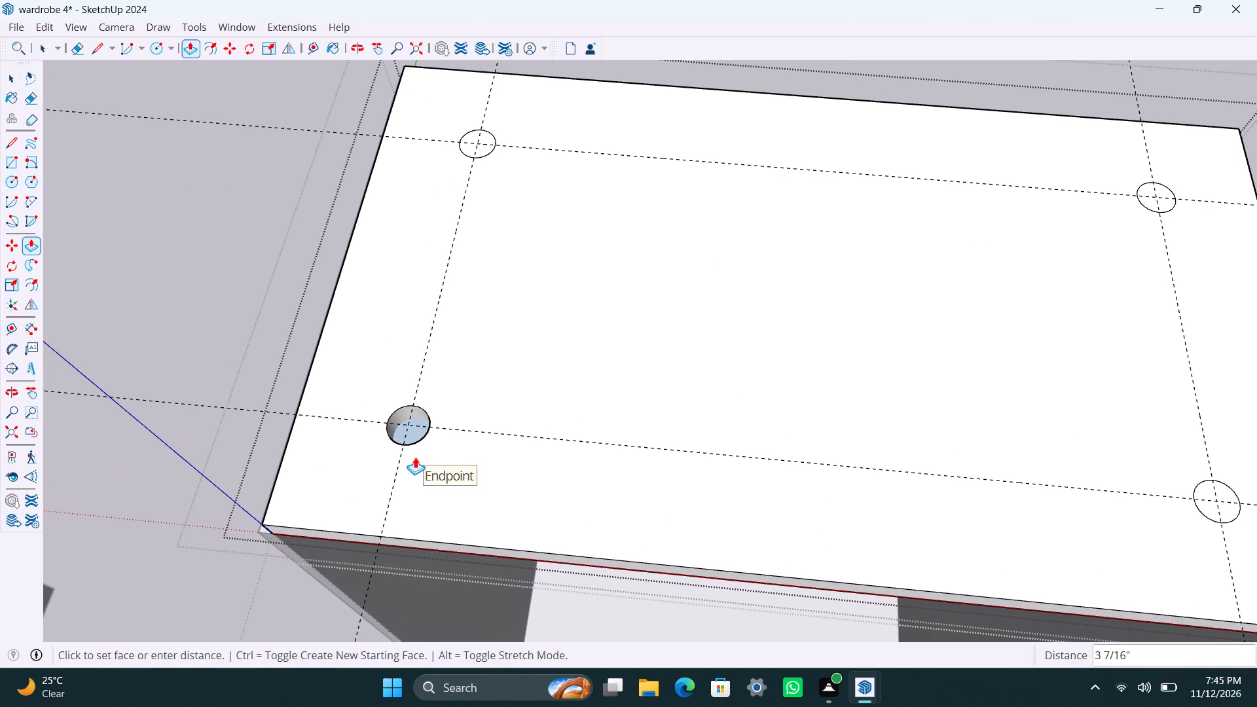
text(2")
key(Return)
key(space)
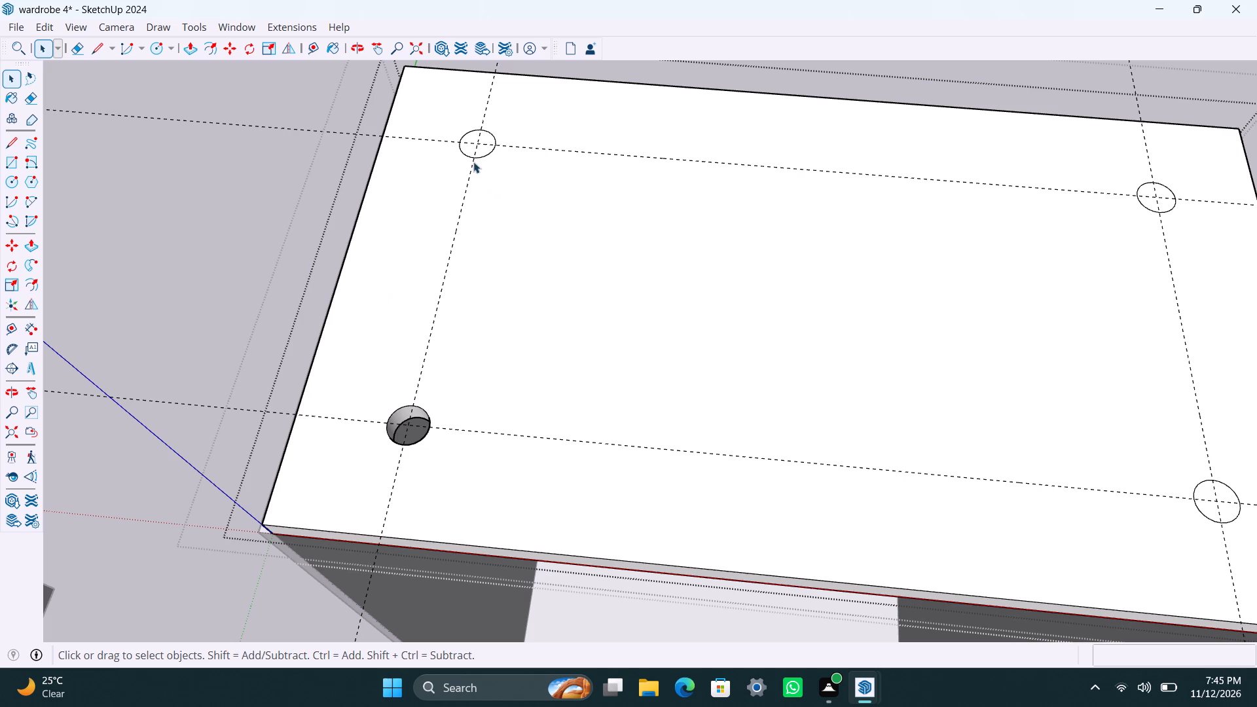
click(483, 145)
click(483, 145)
click(483, 152)
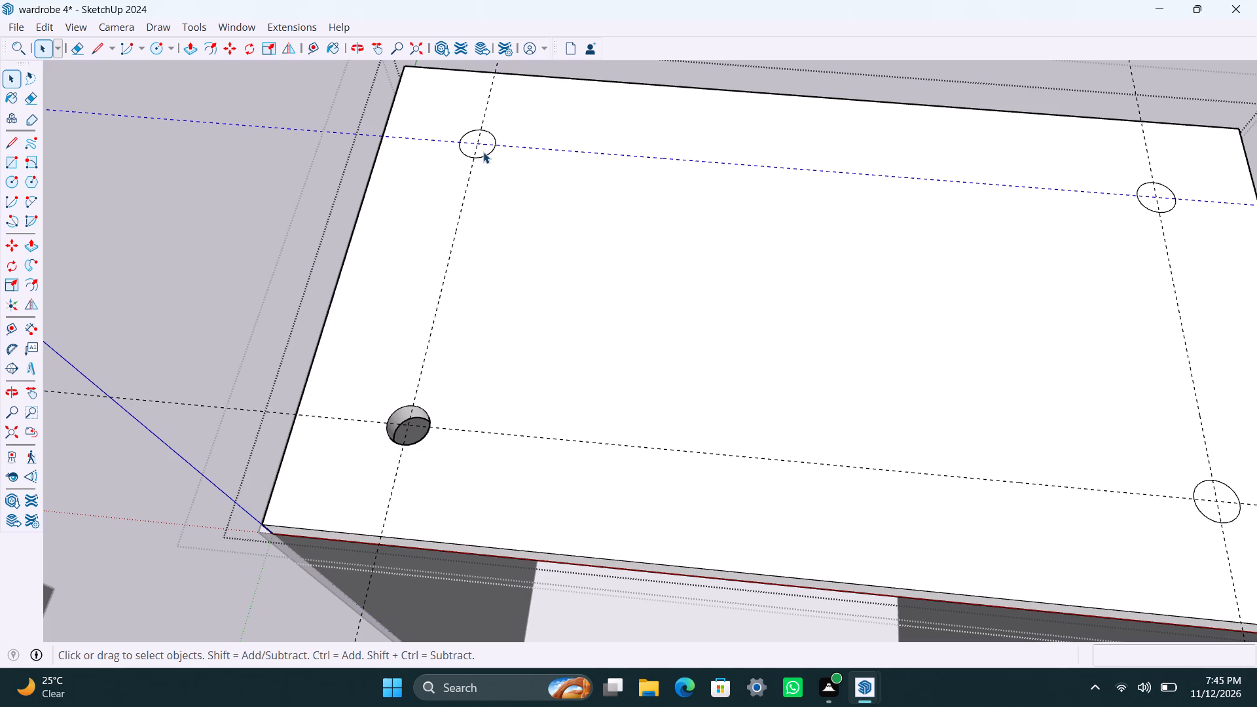
key(p)
click(483, 152)
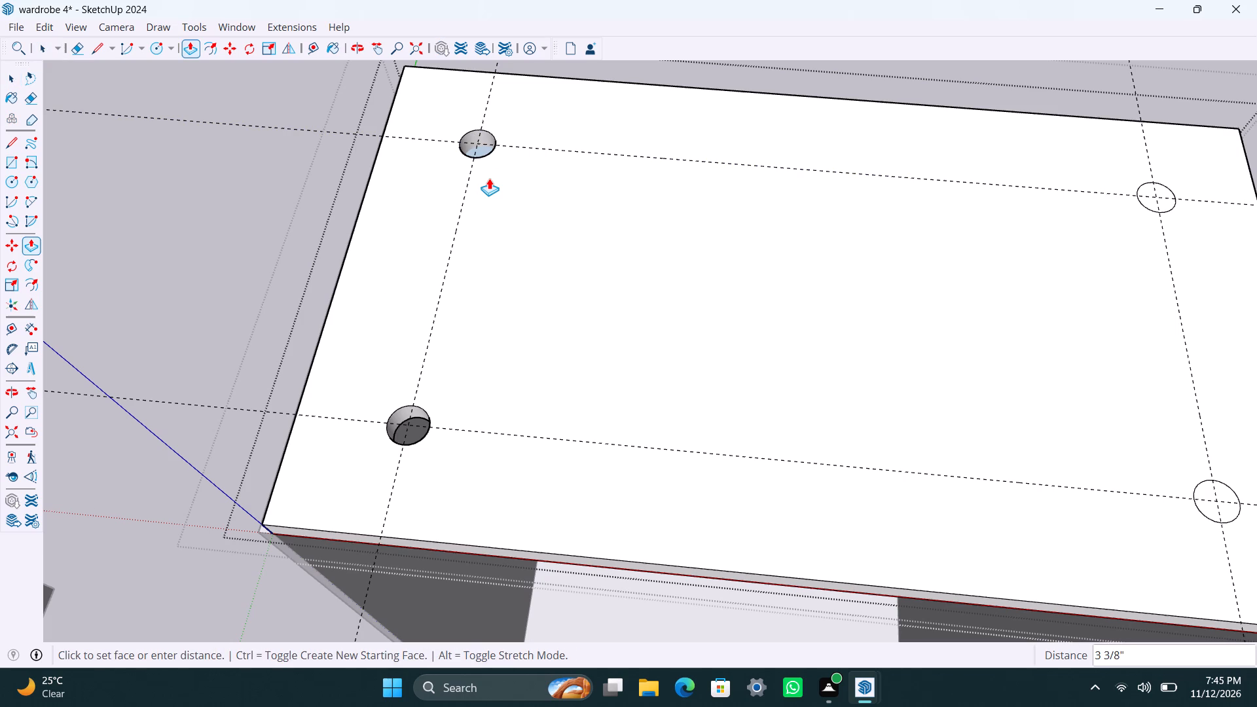
text(2")
key(Return)
Push the two circles near the top panel's right end 2" into the panel to cut holes.
scroll(489, 178, down, 7)
shift+middle_drag(644, 331, 635, 329)
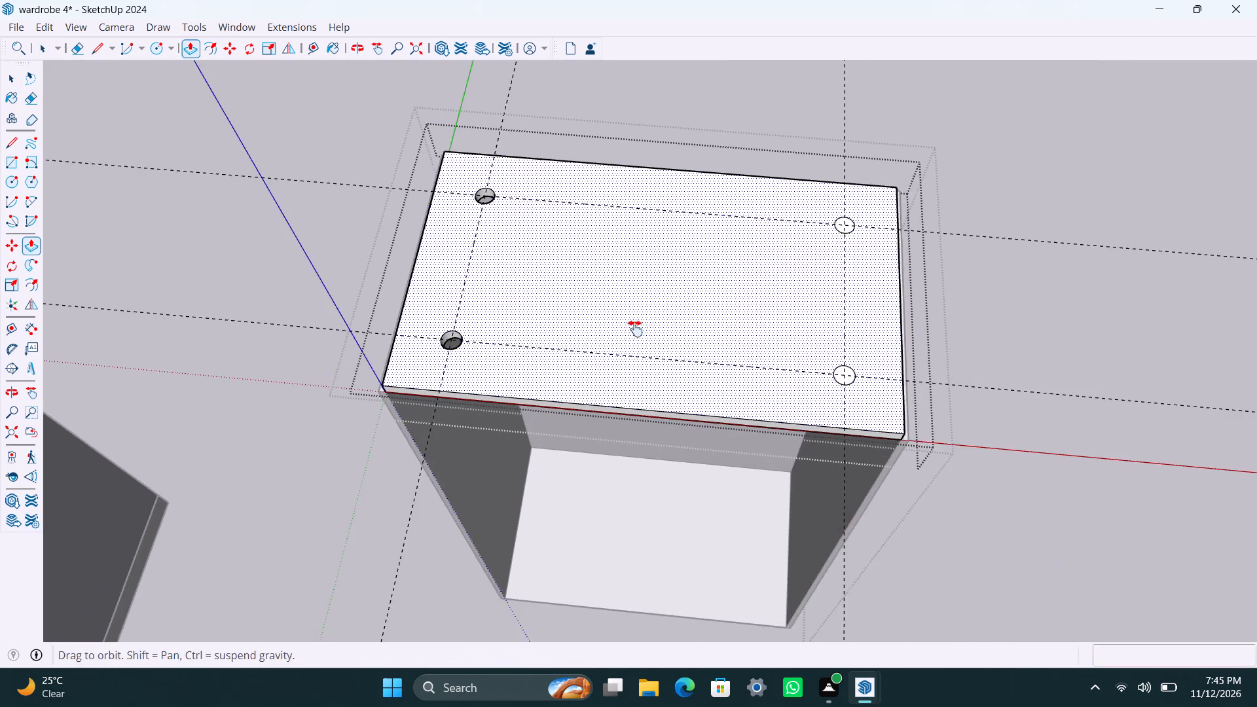
shift+middle_drag(635, 329, 484, 321)
scroll(693, 382, up, 5)
click(684, 361)
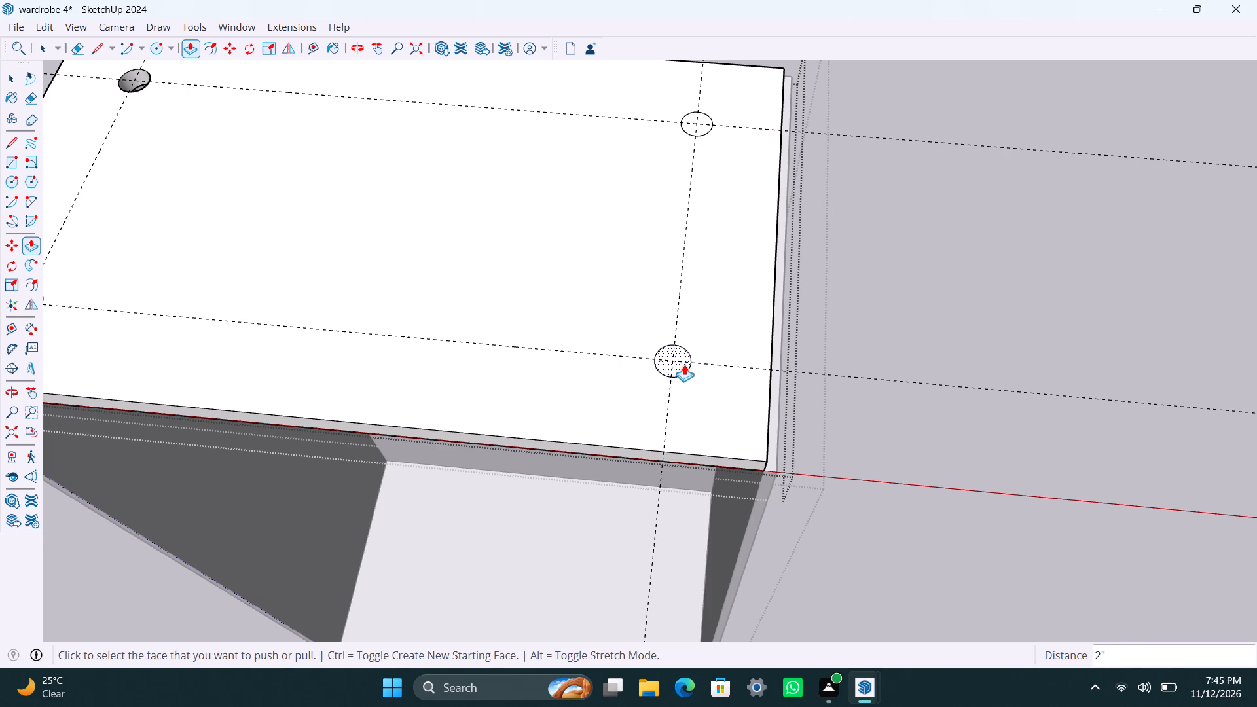
text(2")
key(Return)
key(space)
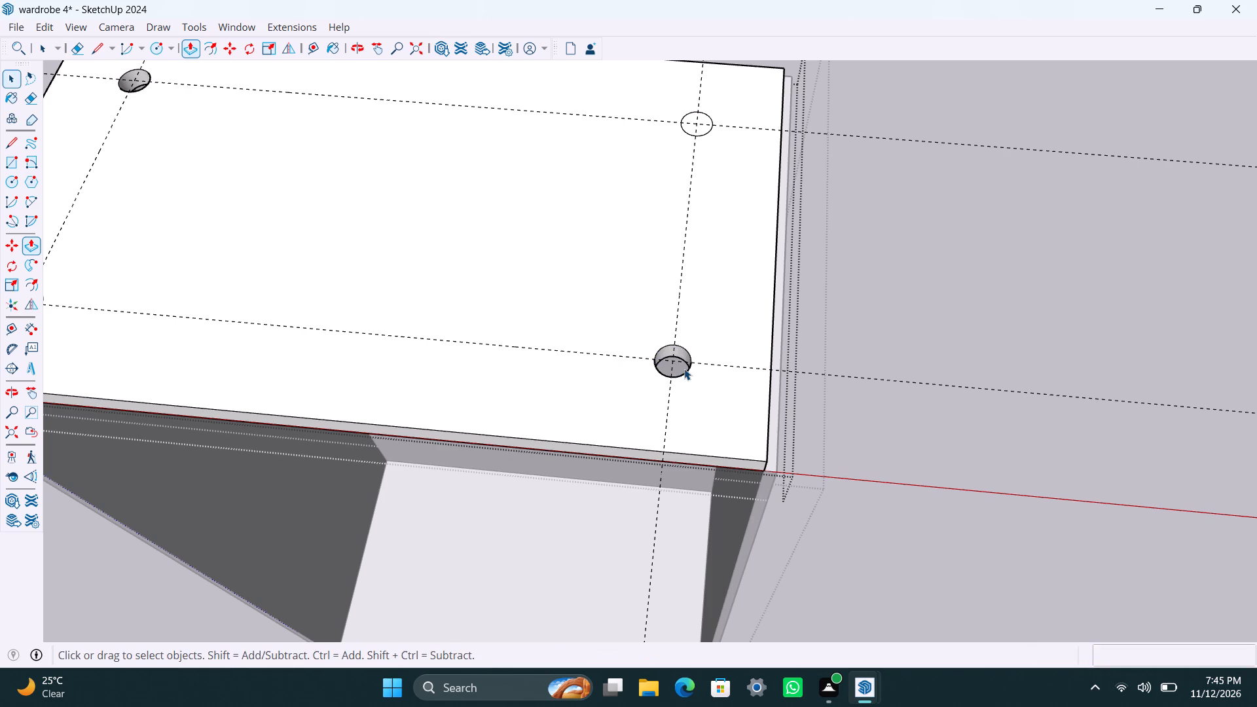
scroll(687, 117, up, 4)
click(706, 132)
key(p)
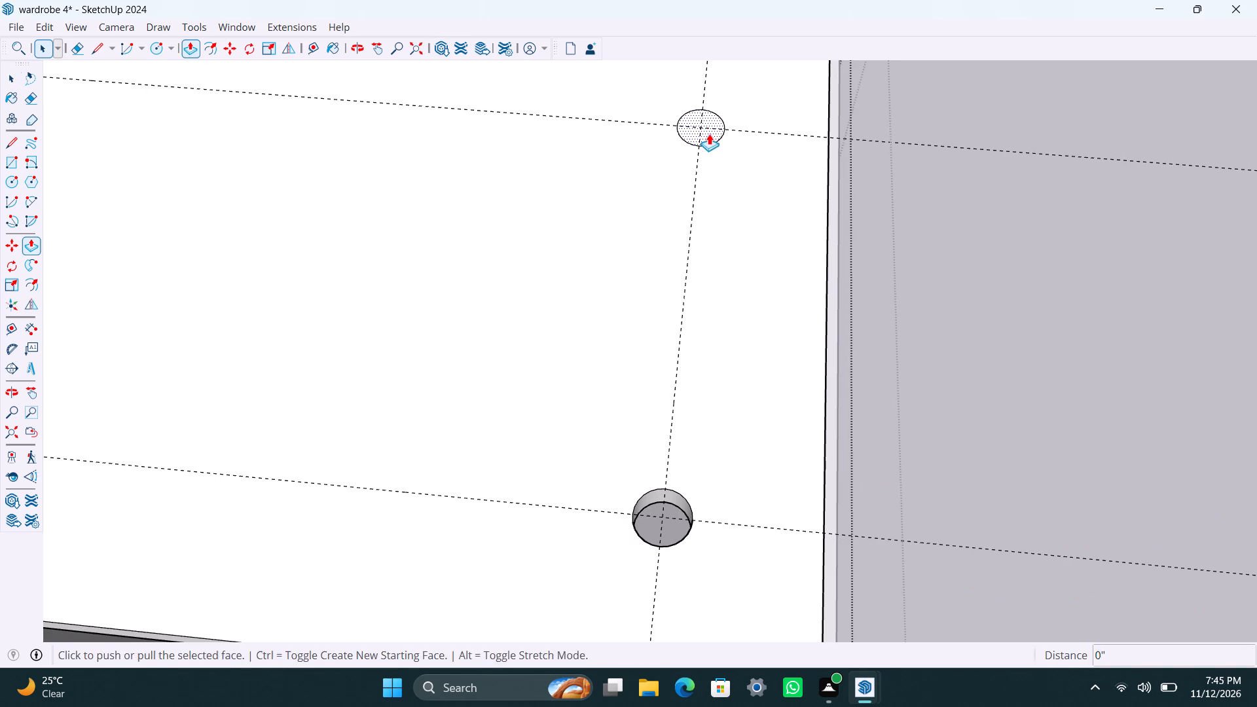
click(709, 134)
text(2")
key(Return)
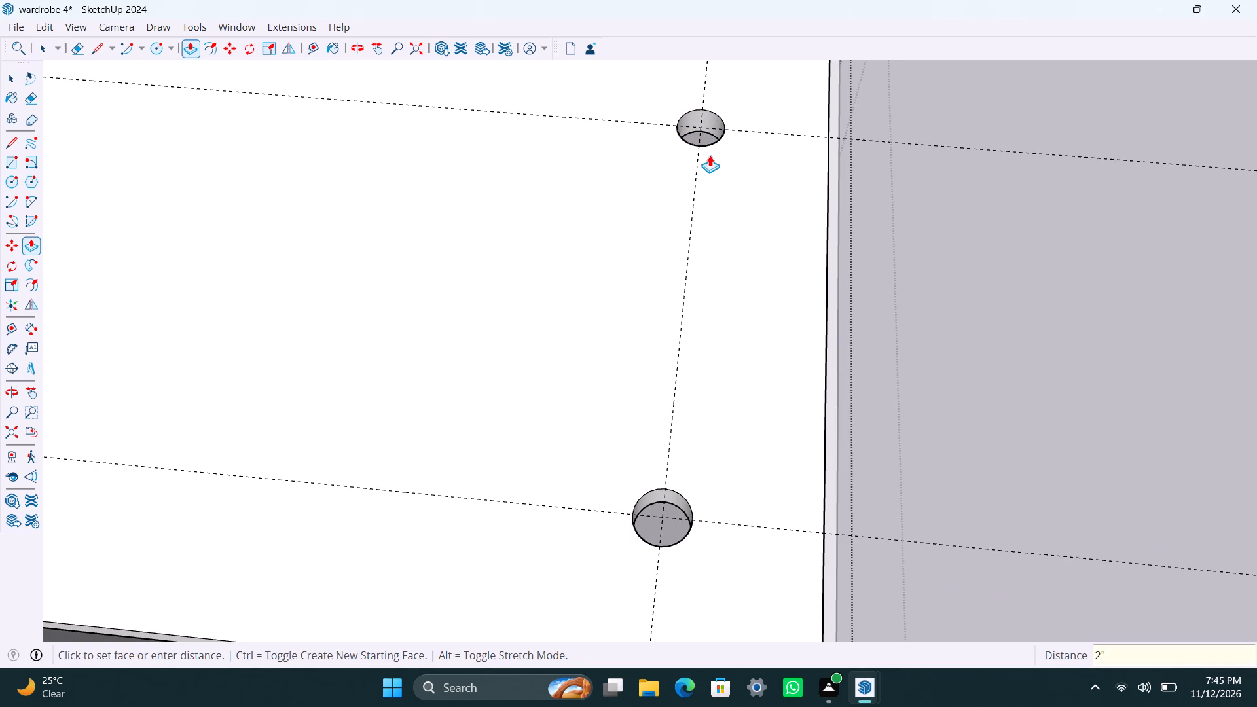
Close the top panel for editing and save the model.
key(space)
key(ctrl+s)
scroll(682, 203, down, 10)
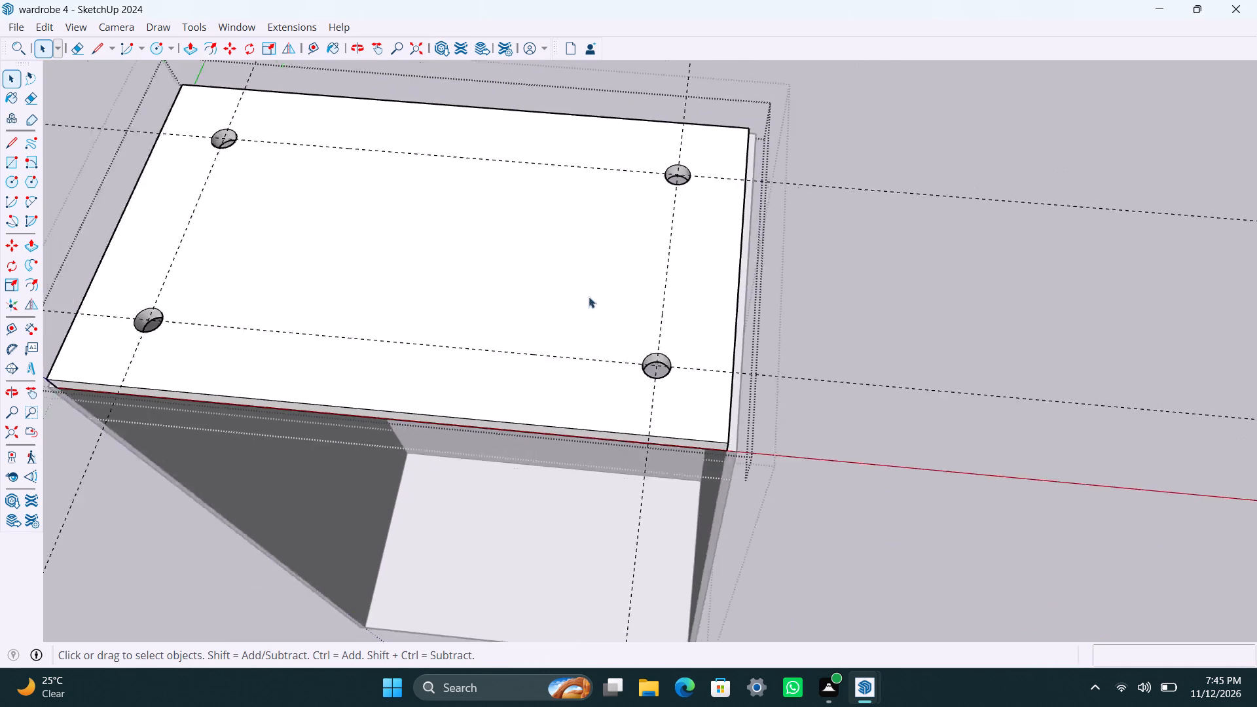
scroll(589, 297, down, 1)
middle_drag(562, 327, 659, 312)
click(887, 306)
scroll(532, 314, up, 2)
middle_drag(526, 335, 500, 189)
key(ctrl+s)
Examine the cabinet's interior and the underside of its top panel around the four holes, and save the model.
scroll(500, 204, down, 4)
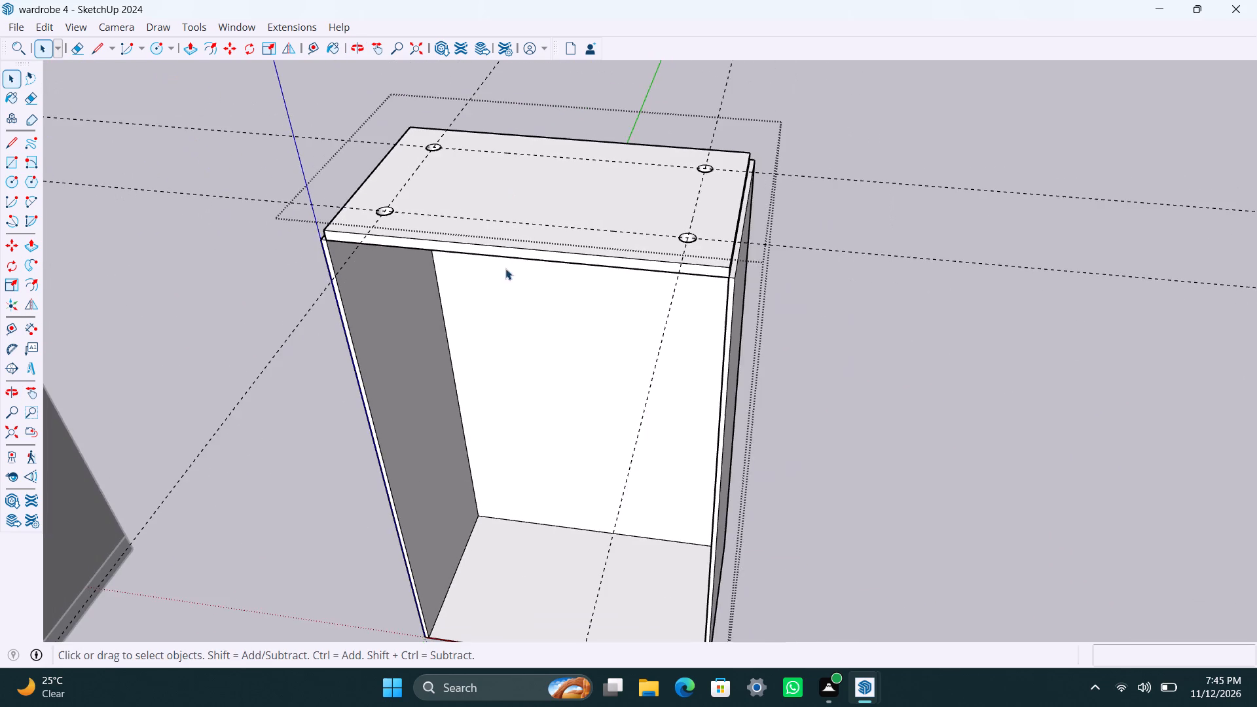
middle_drag(532, 355, 536, 106)
scroll(549, 227, down, 2)
middle_drag(572, 270, 654, 405)
scroll(619, 339, up, 2)
middle_drag(625, 327, 640, 268)
scroll(640, 268, up, 1)
key(ctrl+s)
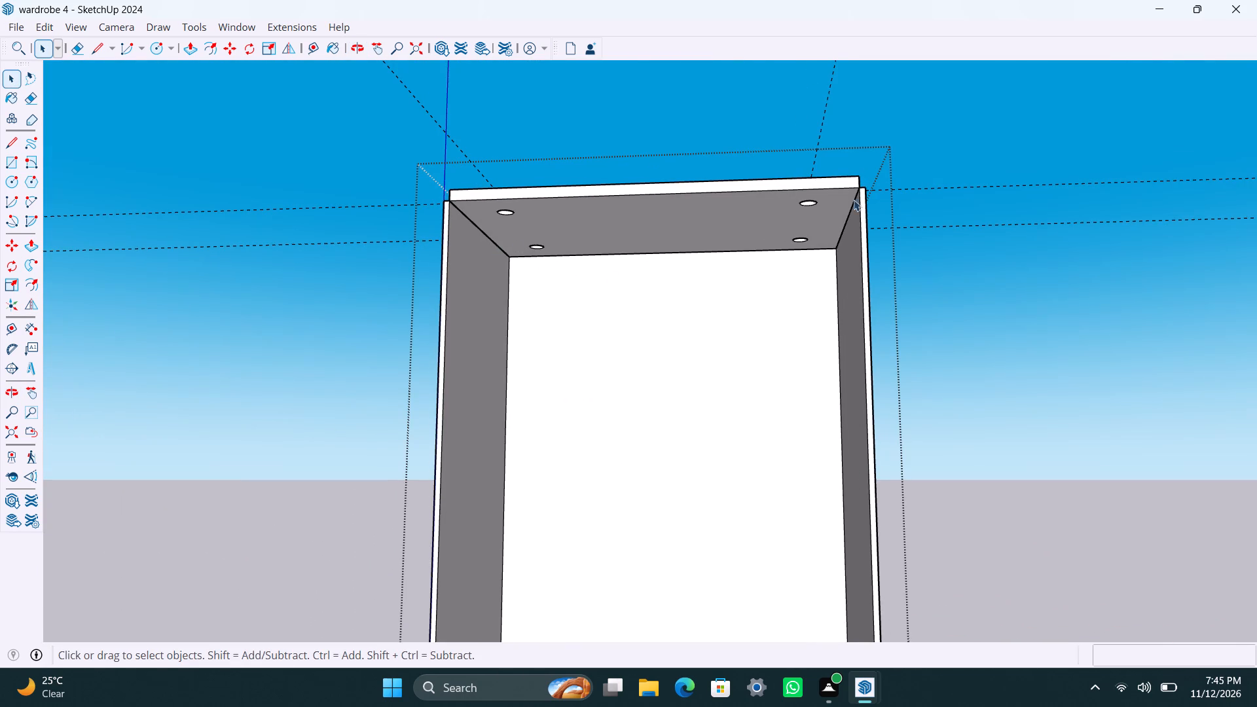
Open the top panel for editing and pull its right end face out 1", flush with the side panel.
middle_drag(856, 199, 589, 374)
scroll(721, 306, up, 5)
middle_drag(771, 349, 689, 424)
scroll(685, 338, up, 1)
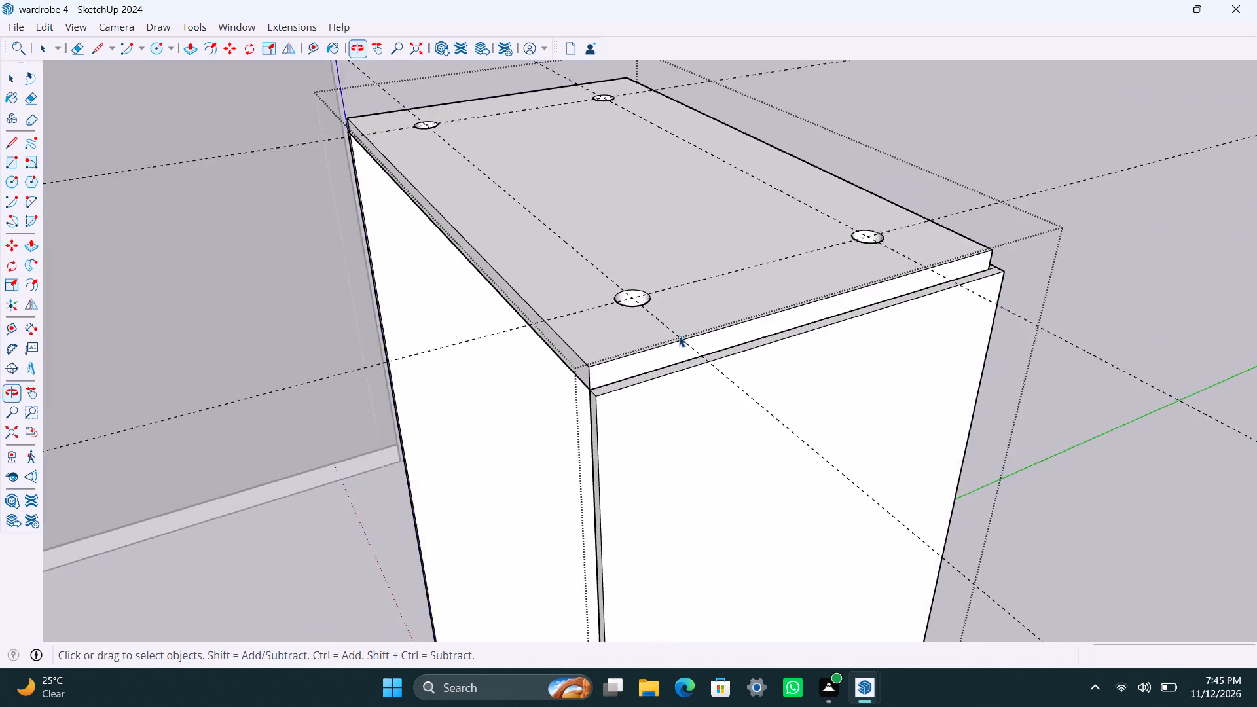
scroll(679, 336, up, 4)
triple_click(627, 378)
click(620, 376)
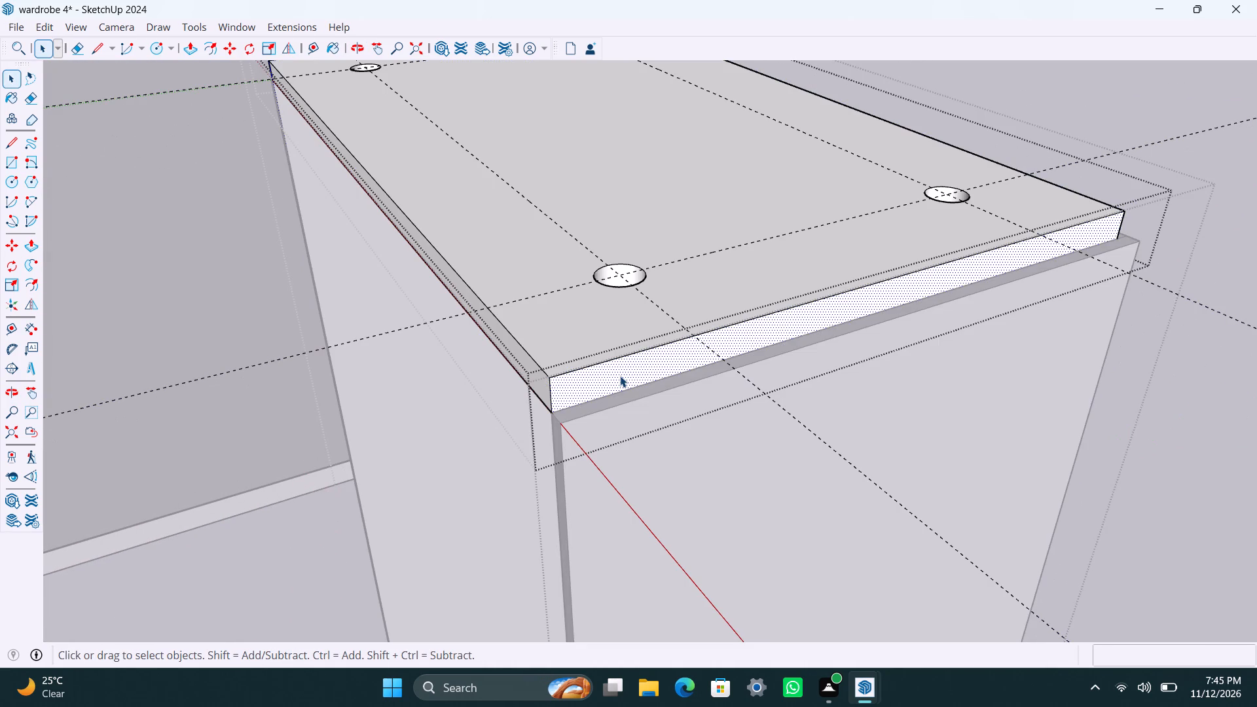
key(p)
click(622, 375)
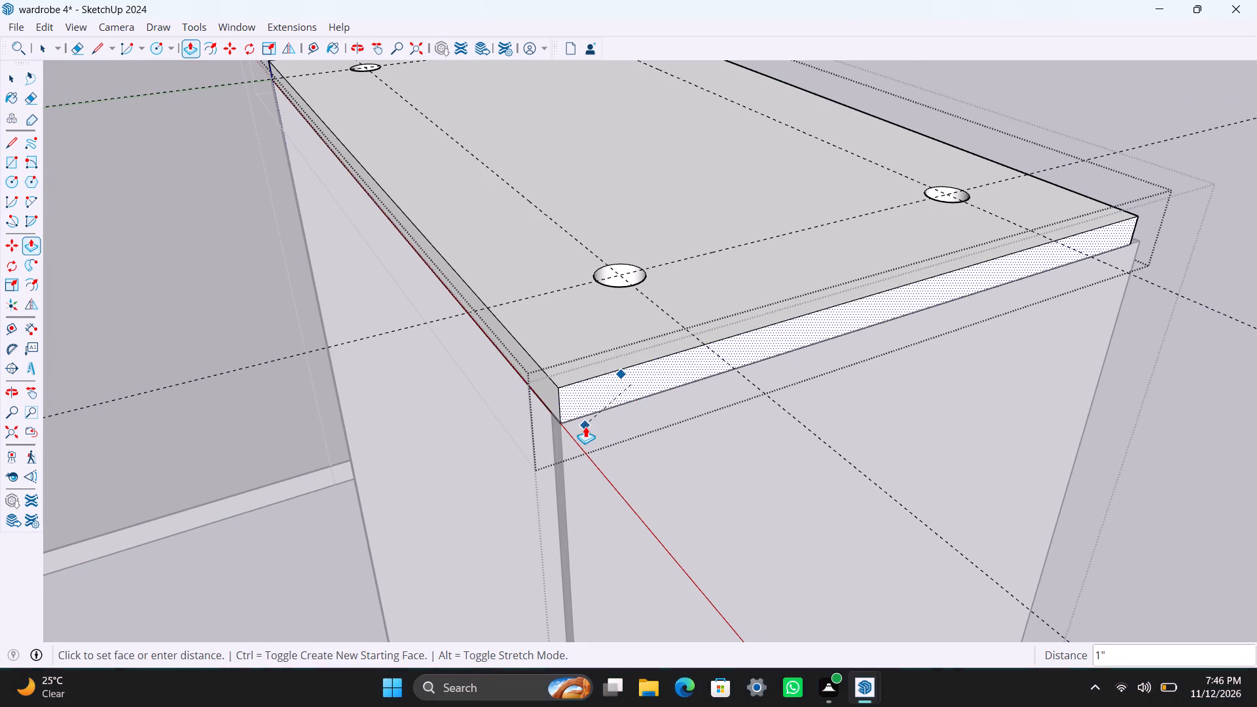
click(585, 426)
key(space)
Pull the top panel's back edge face out flush with the cabinet's back panel.
scroll(671, 363, down, 5)
middle_drag(1145, 324, 498, 353)
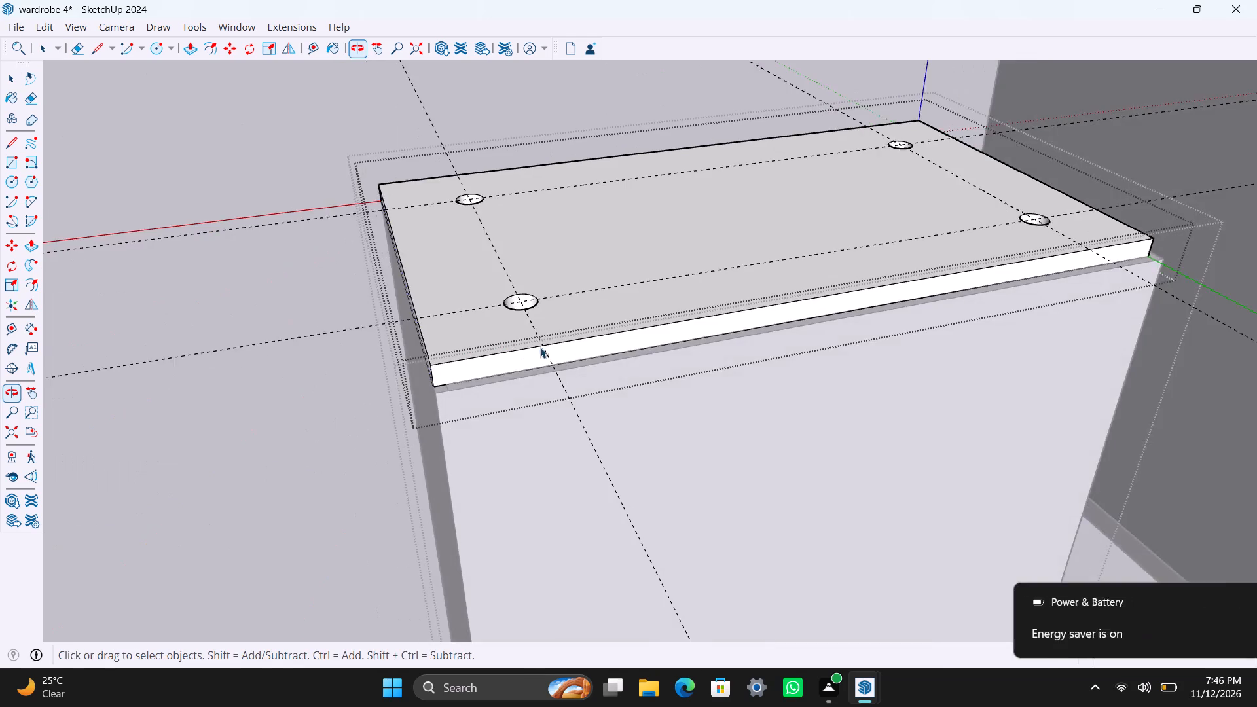
scroll(541, 346, up, 3)
click(517, 370)
key(p)
click(517, 365)
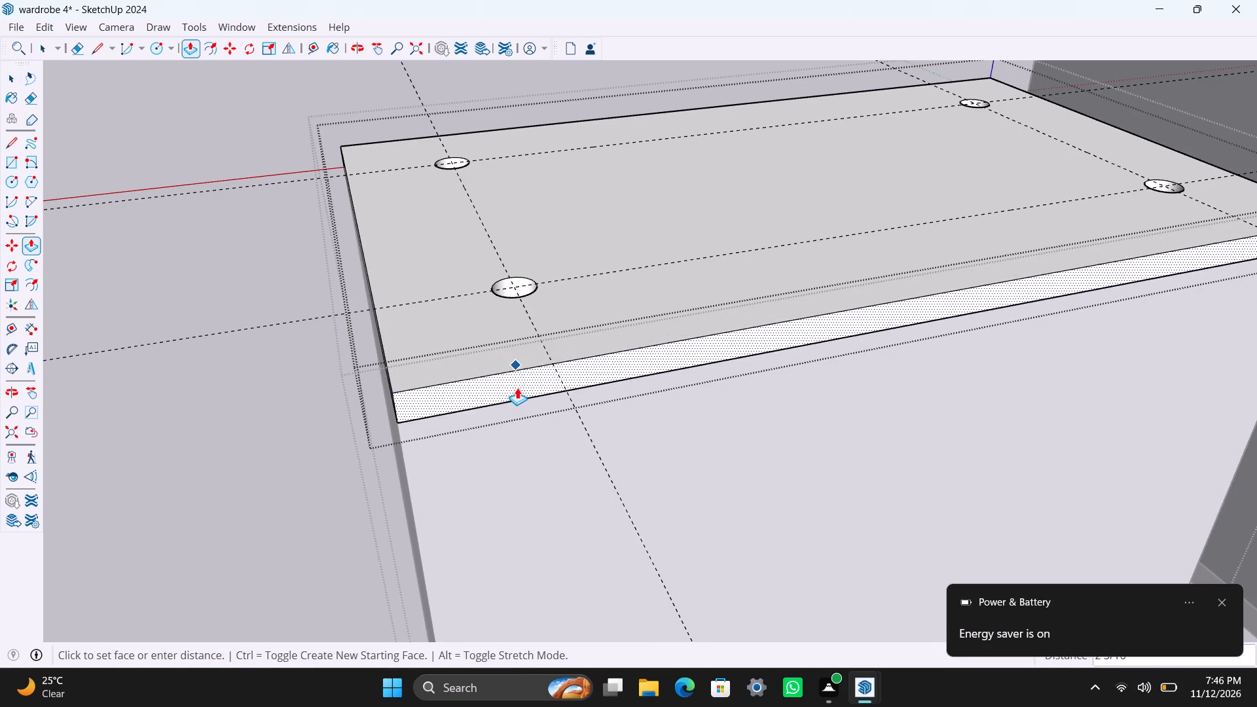
click(535, 528)
scroll(710, 432, down, 6)
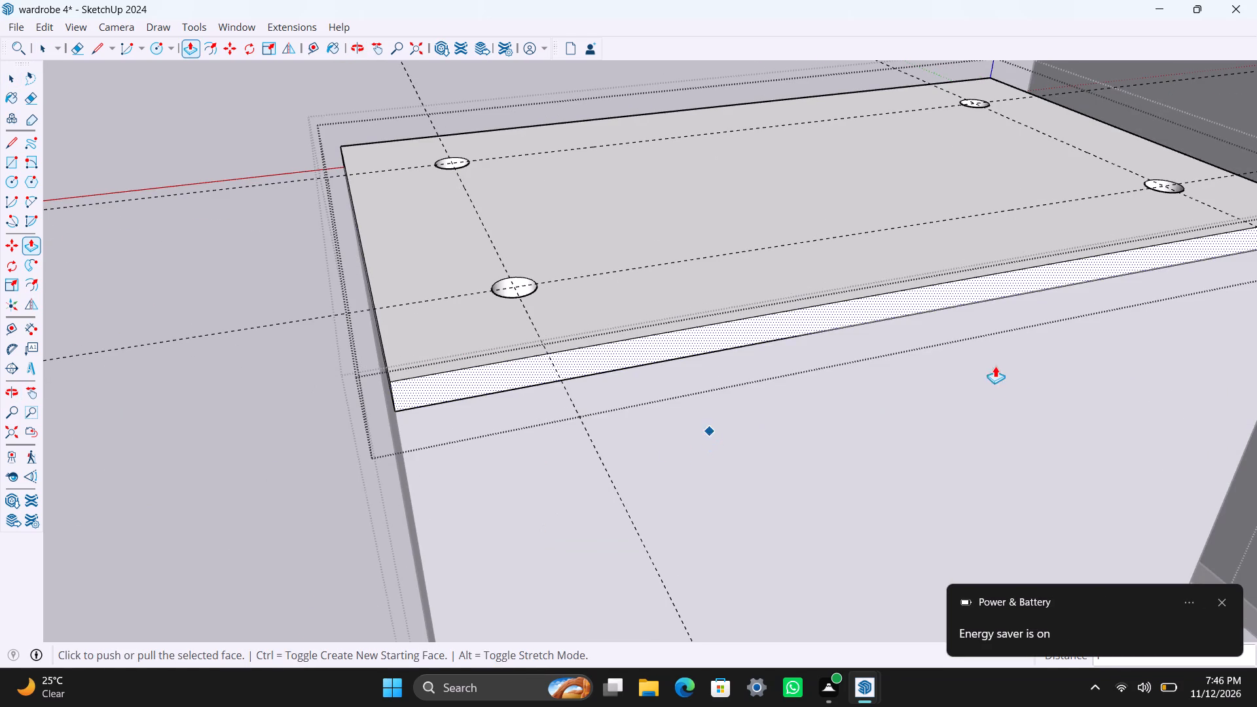
Pull the top panel's left end face out flush with the left side panel and close the panel for editing.
middle_drag(1062, 387, 857, 395)
scroll(740, 390, down, 5)
middle_drag(888, 432, 463, 360)
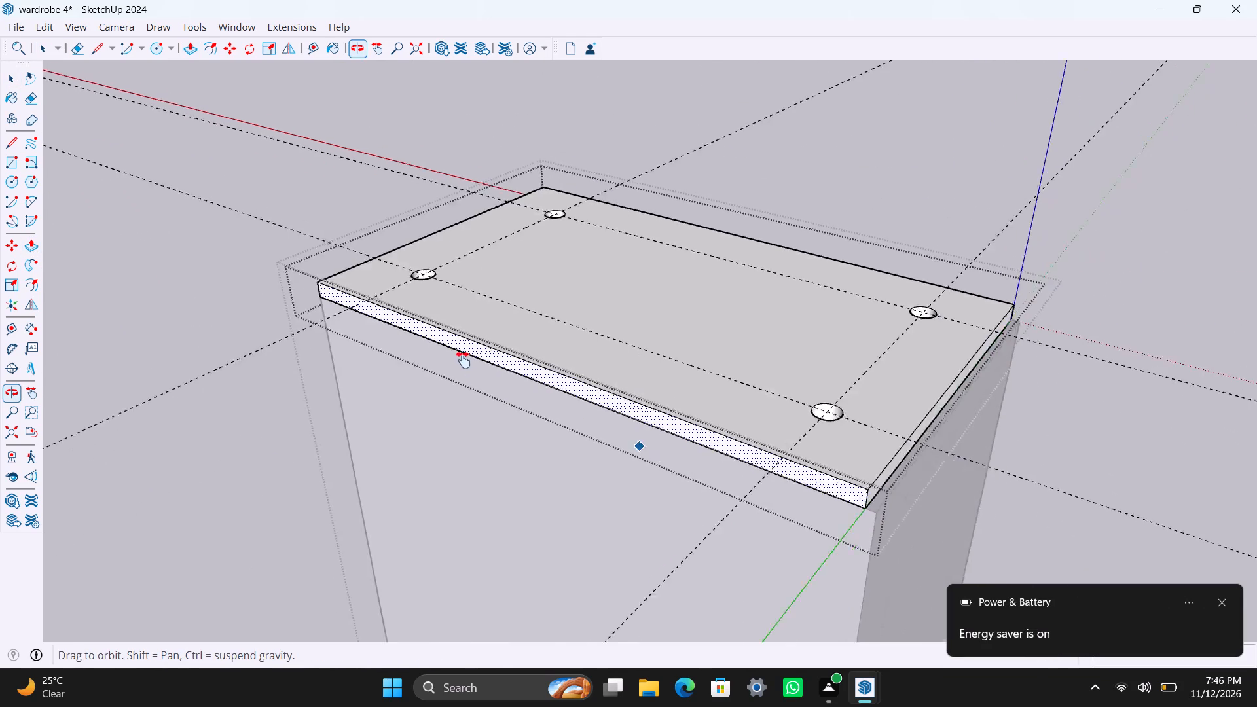
middle_drag(463, 360, 462, 360)
scroll(637, 410, up, 4)
scroll(683, 438, down, 3)
middle_drag(669, 435, 389, 382)
scroll(414, 383, up, 3)
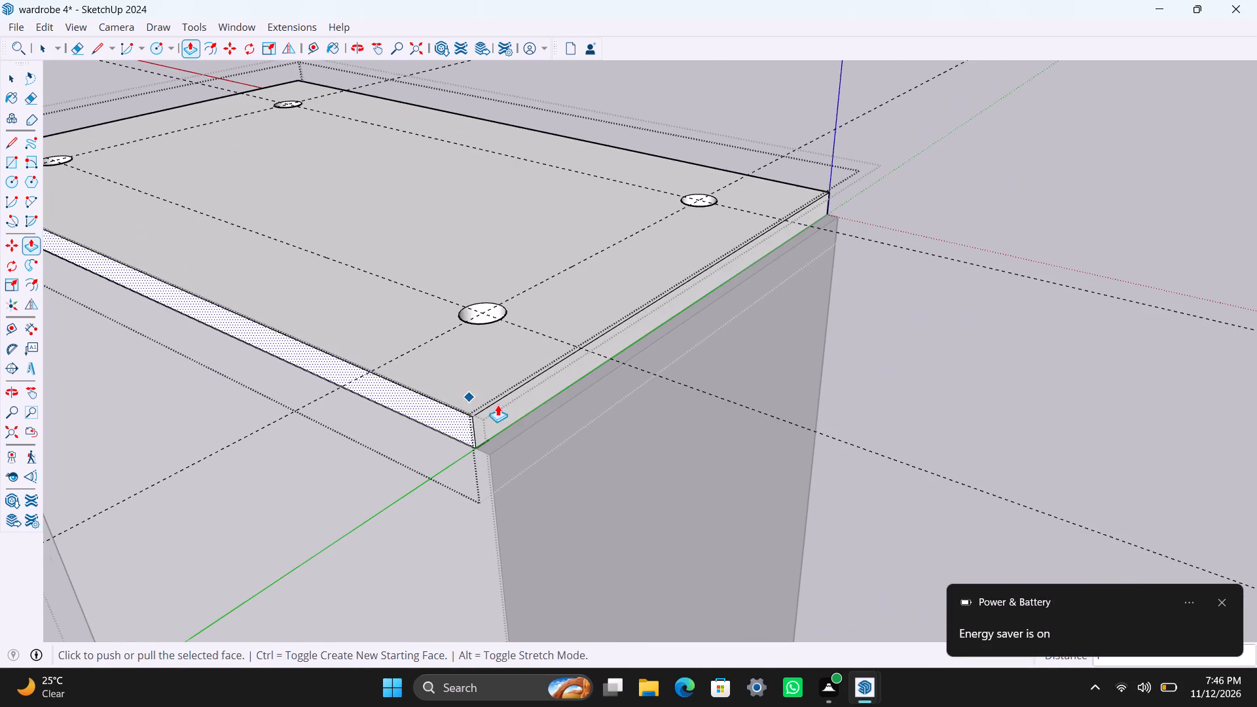
key(space)
click(518, 408)
key(p)
click(517, 407)
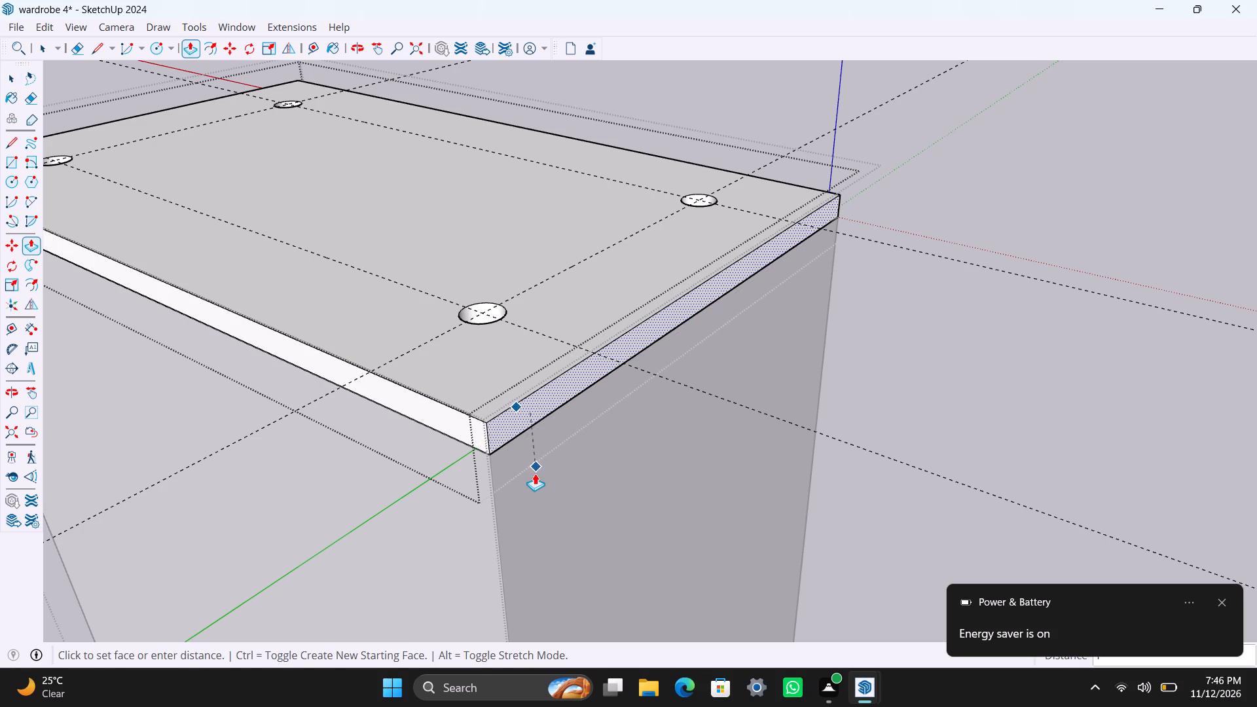
click(535, 473)
key(space)
scroll(592, 340, down, 5)
middle_drag(926, 373, 210, 382)
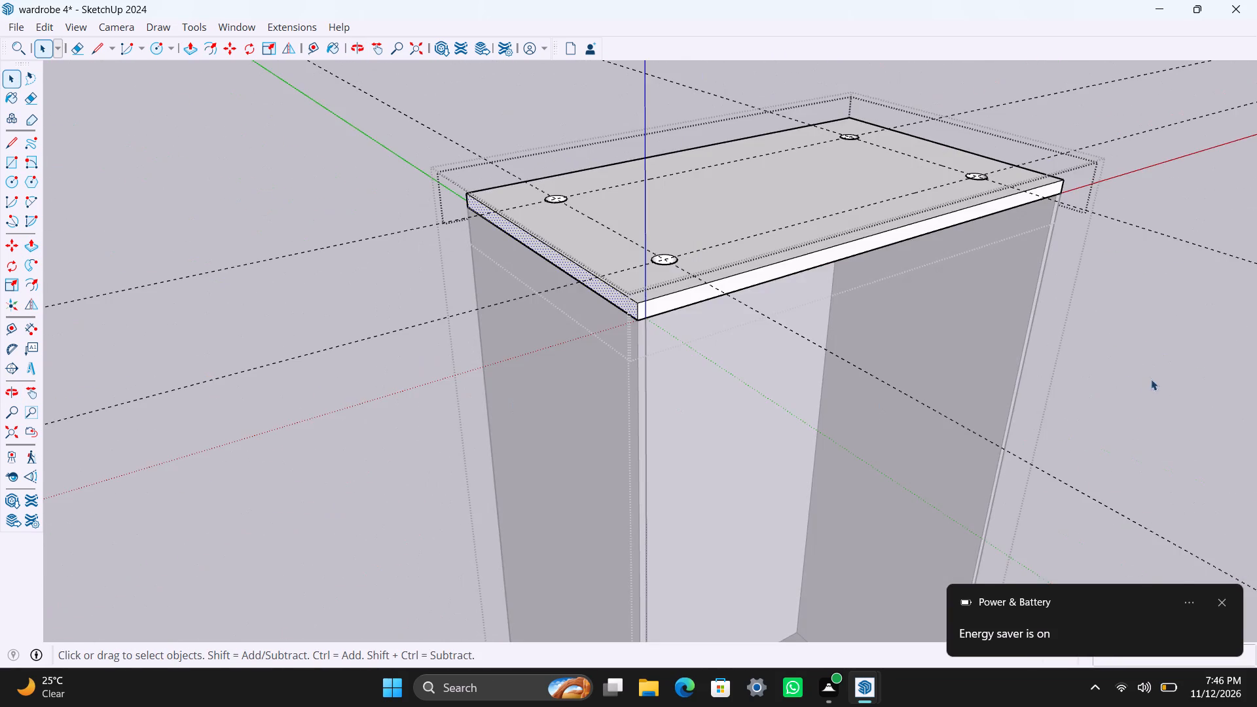
click(1151, 379)
Delete all guides from the model and exit the cabinet's editing context.
scroll(682, 384, down, 4)
middle_drag(701, 414, 536, 398)
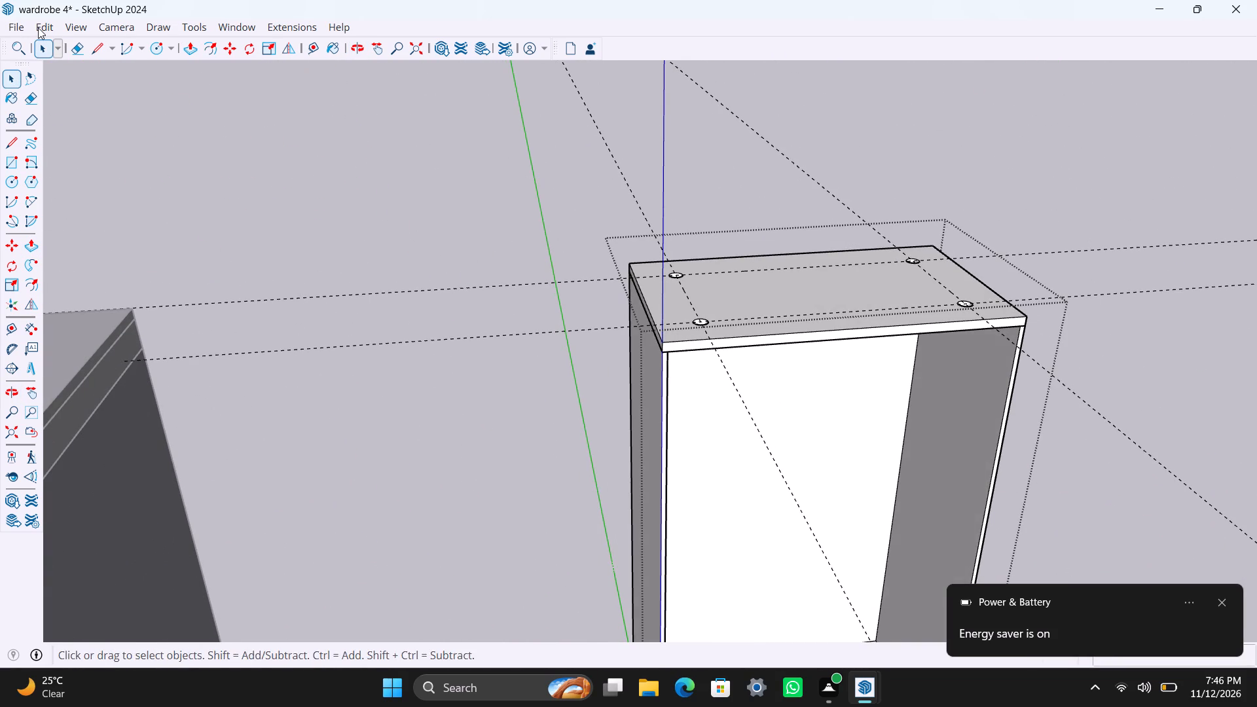
click(38, 27)
click(56, 183)
click(323, 223)
scroll(411, 403, down, 5)
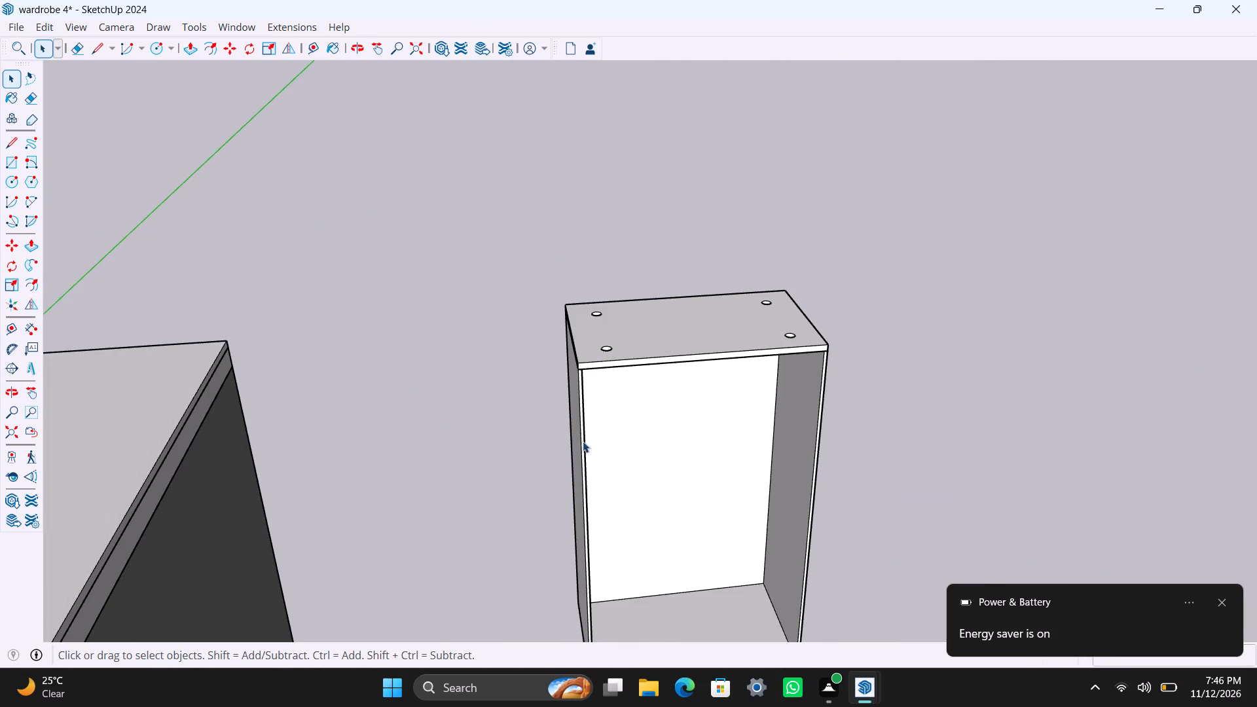
middle_drag(572, 437, 401, 353)
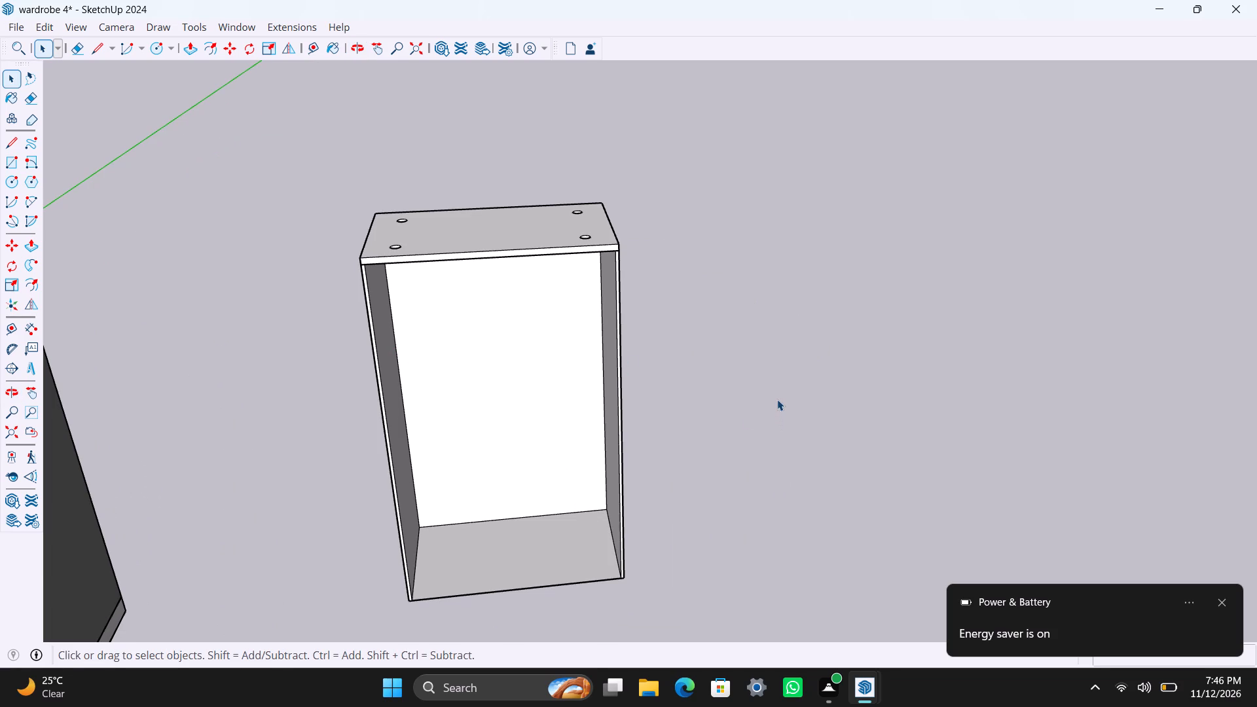
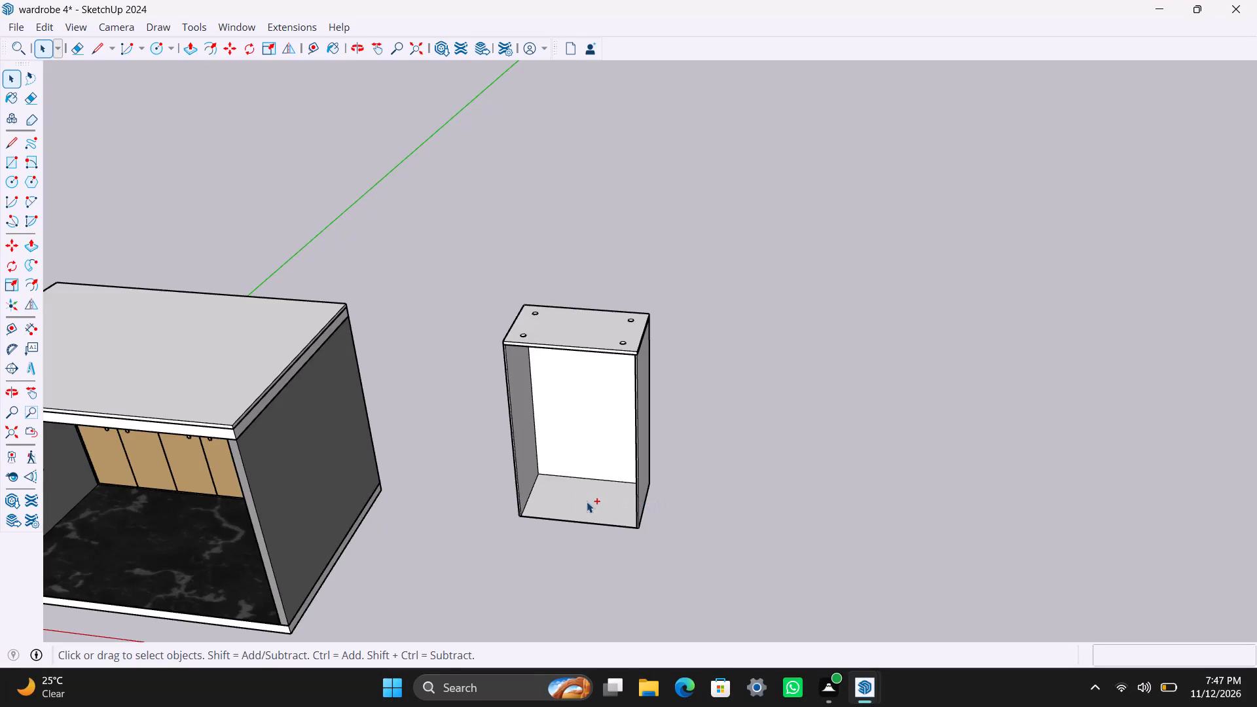
Delete the whole small cabinet with the four-hole top panel that stands outside the room.
scroll(587, 501, down, 2)
middle_drag(582, 507, 637, 463)
drag(541, 223, 805, 524)
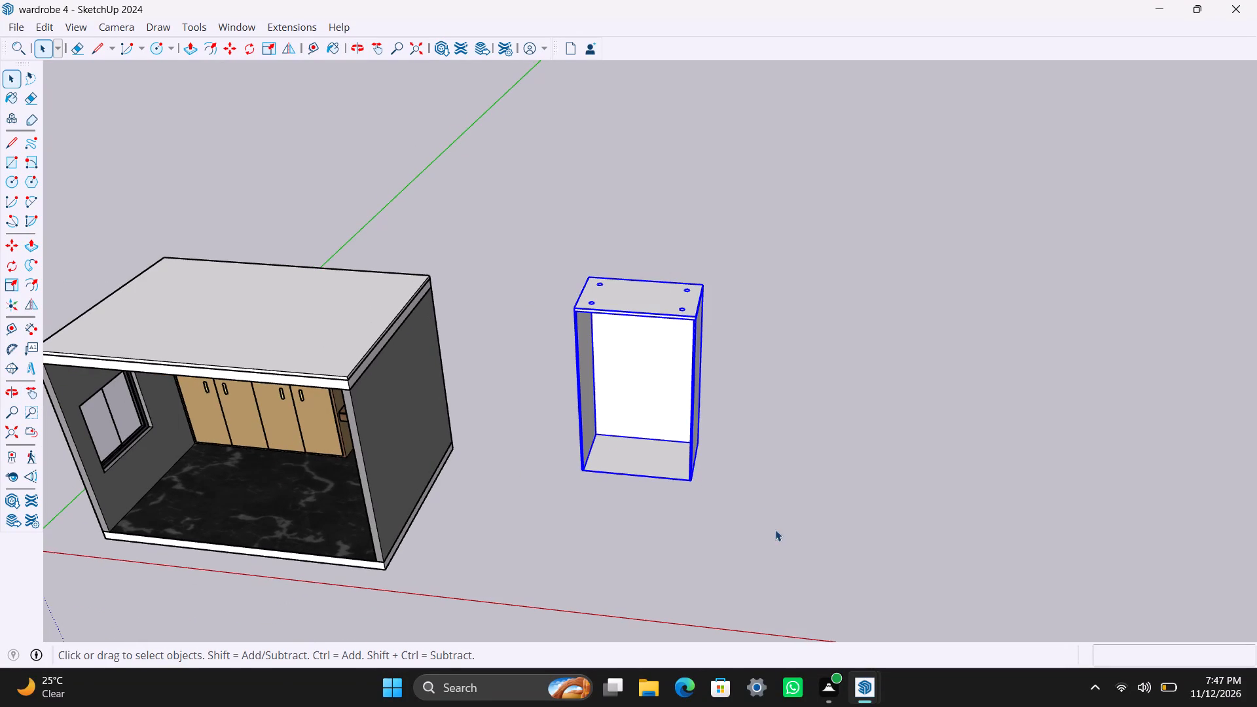
key(Delete)
Save the wardrobe 4 model.
scroll(575, 451, down, 3)
middle_drag(565, 494, 765, 525)
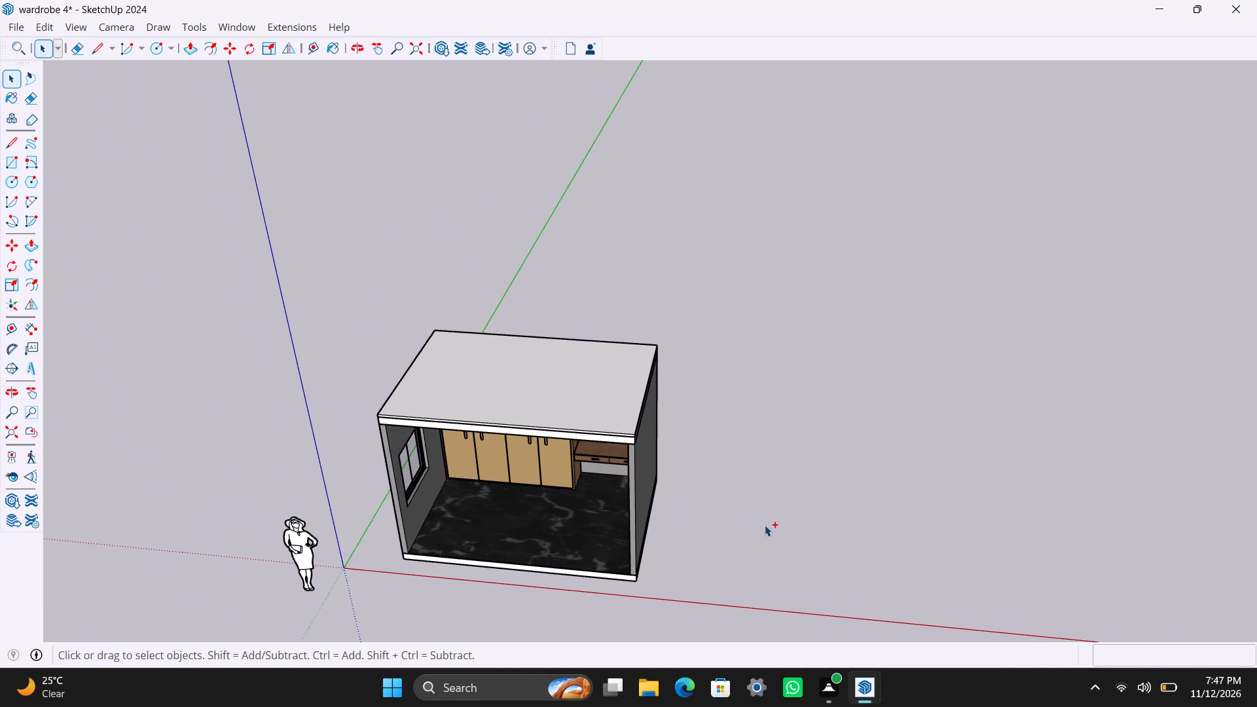
key(ctrl+s)
Examine the room interior from the open front, with the wardrobe doors, overhead cabinets and desk unit in view.
scroll(596, 528, up, 3)
middle_drag(543, 526, 607, 296)
scroll(587, 404, up, 2)
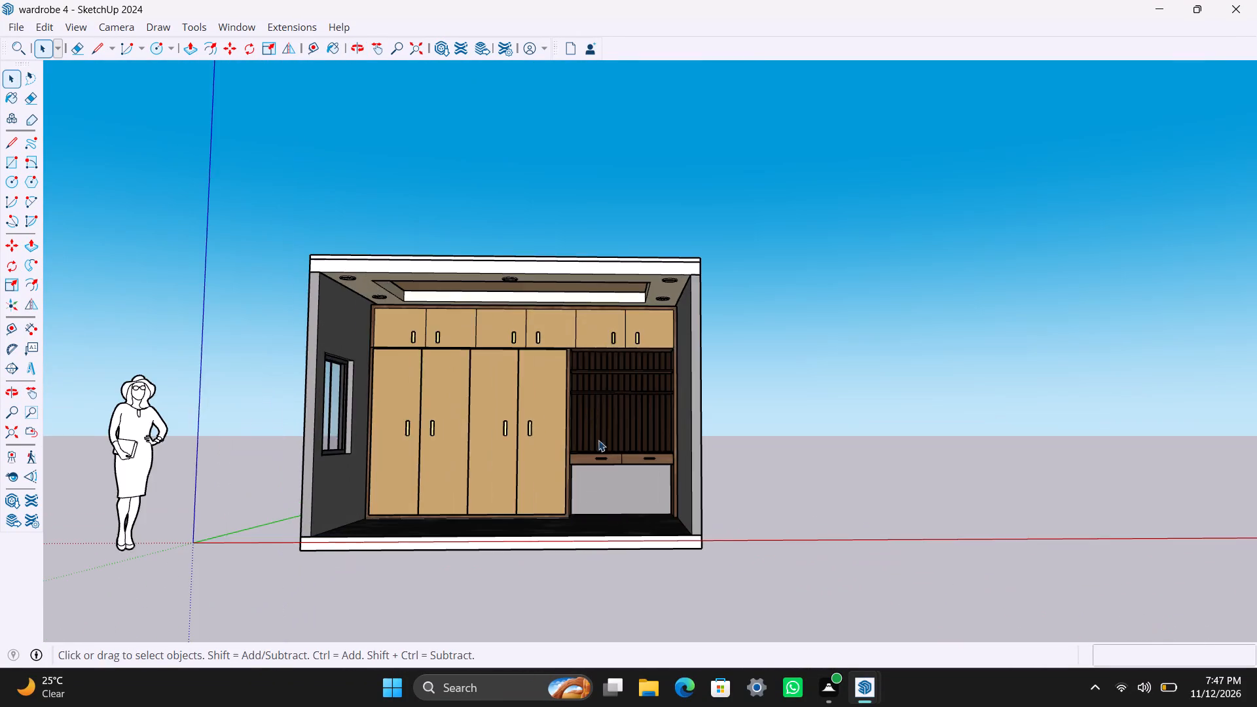
middle_drag(640, 460, 691, 499)
scroll(566, 463, up, 2)
middle_click(494, 484)
scroll(505, 472, up, 1)
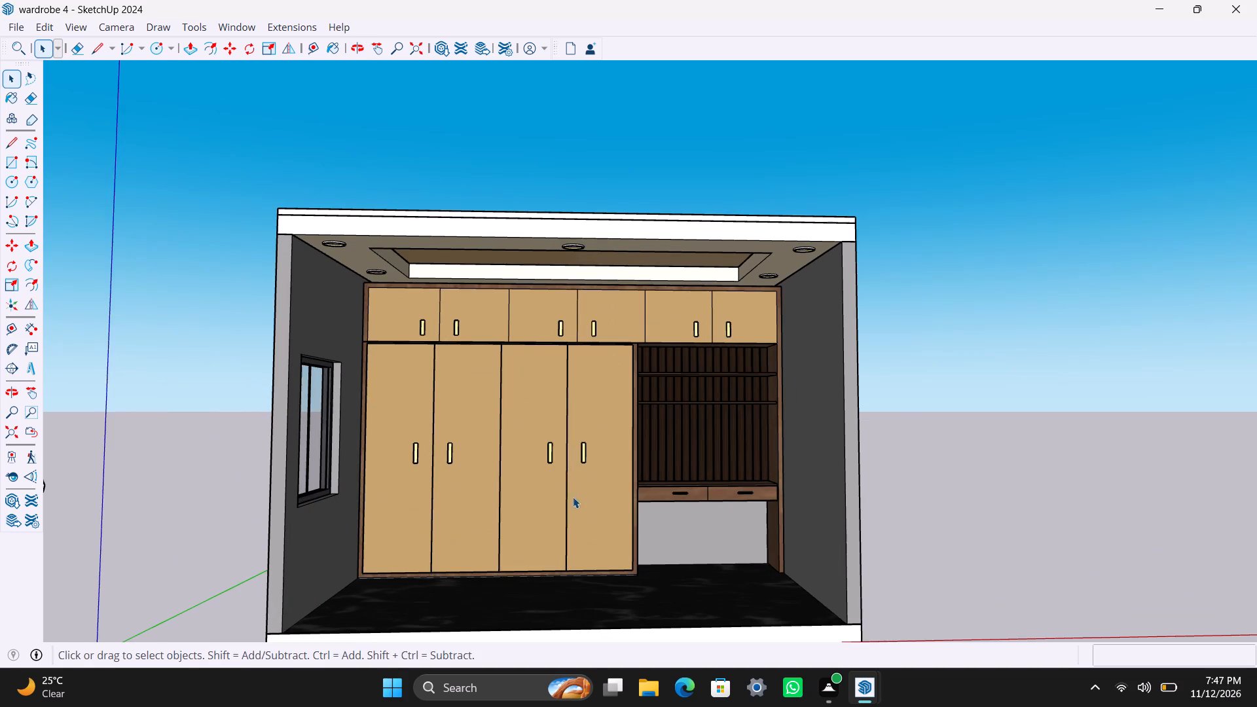
scroll(589, 507, up, 1)
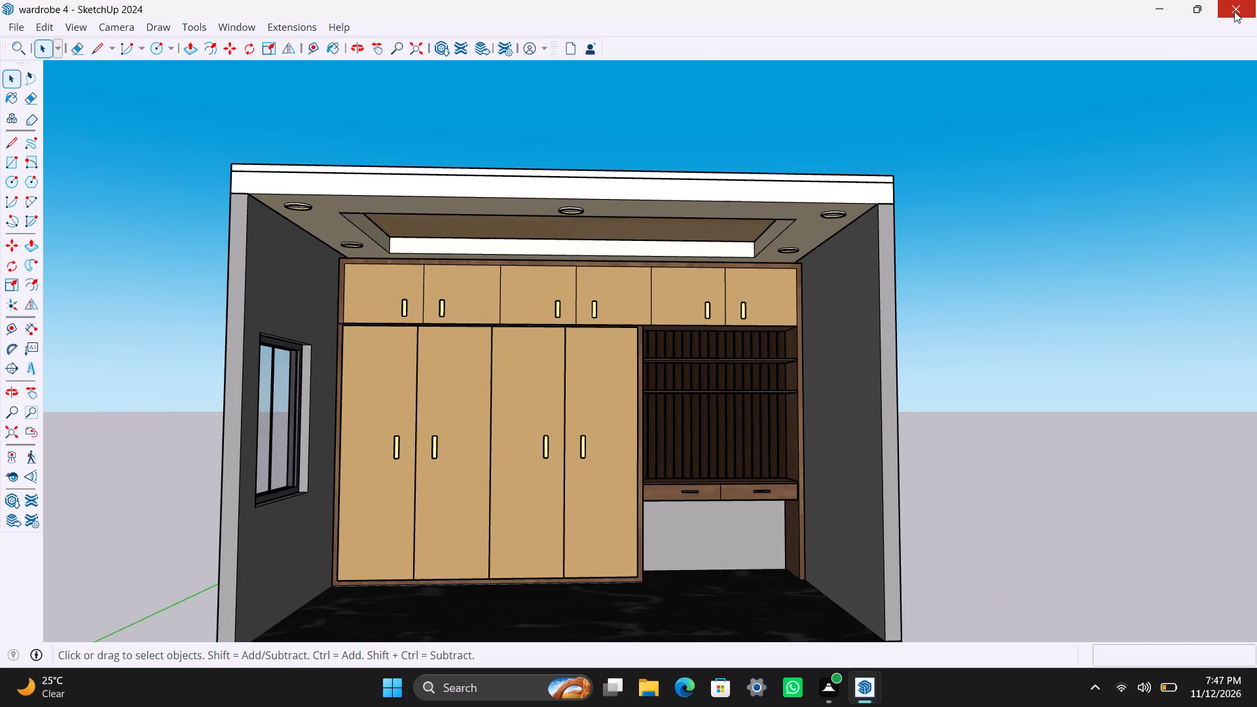
Close the wardrobe 4 model and exit the program.
click(1235, 11)
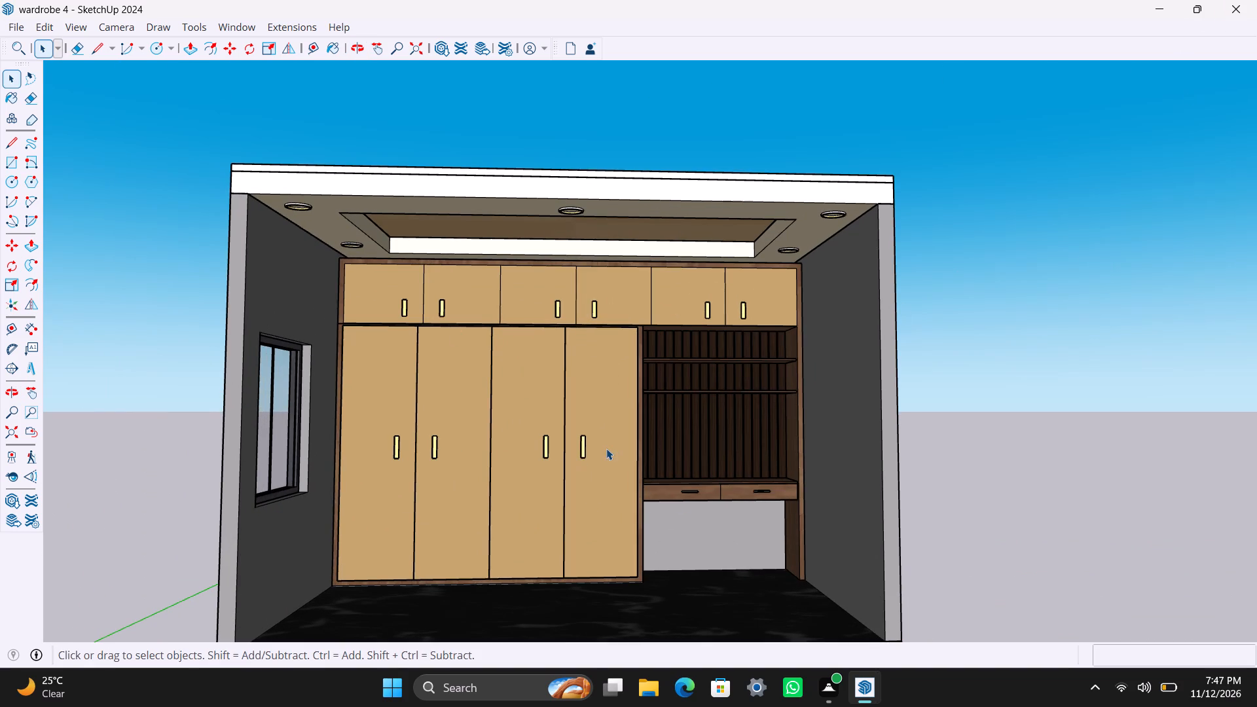